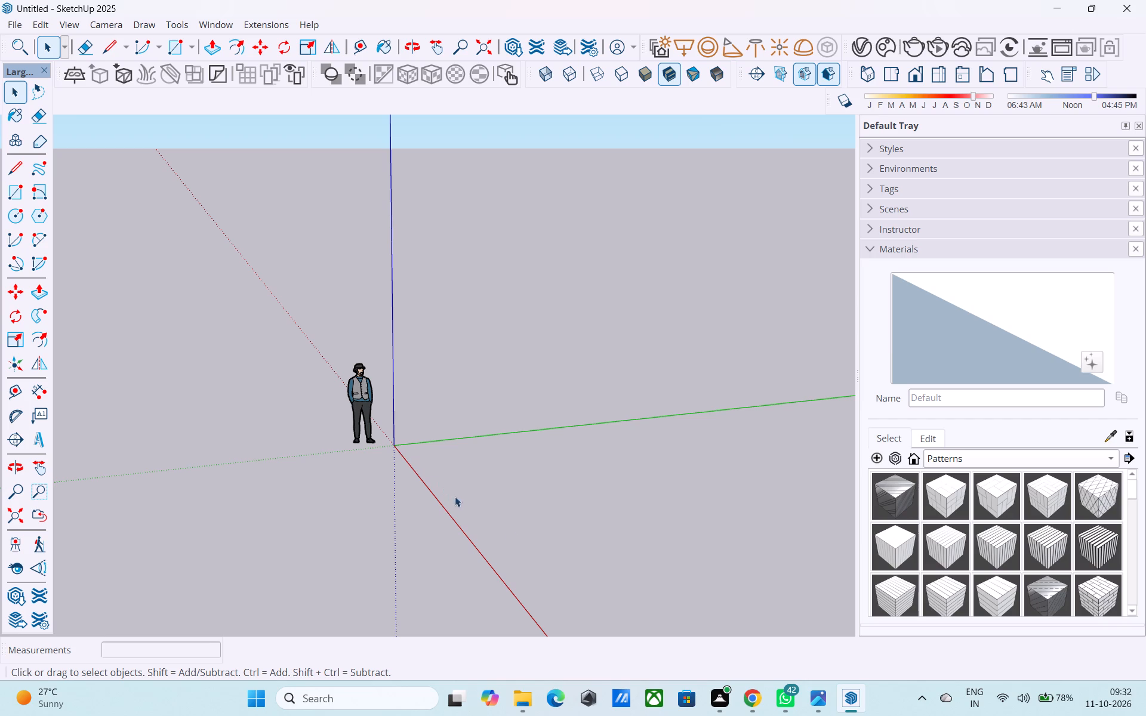
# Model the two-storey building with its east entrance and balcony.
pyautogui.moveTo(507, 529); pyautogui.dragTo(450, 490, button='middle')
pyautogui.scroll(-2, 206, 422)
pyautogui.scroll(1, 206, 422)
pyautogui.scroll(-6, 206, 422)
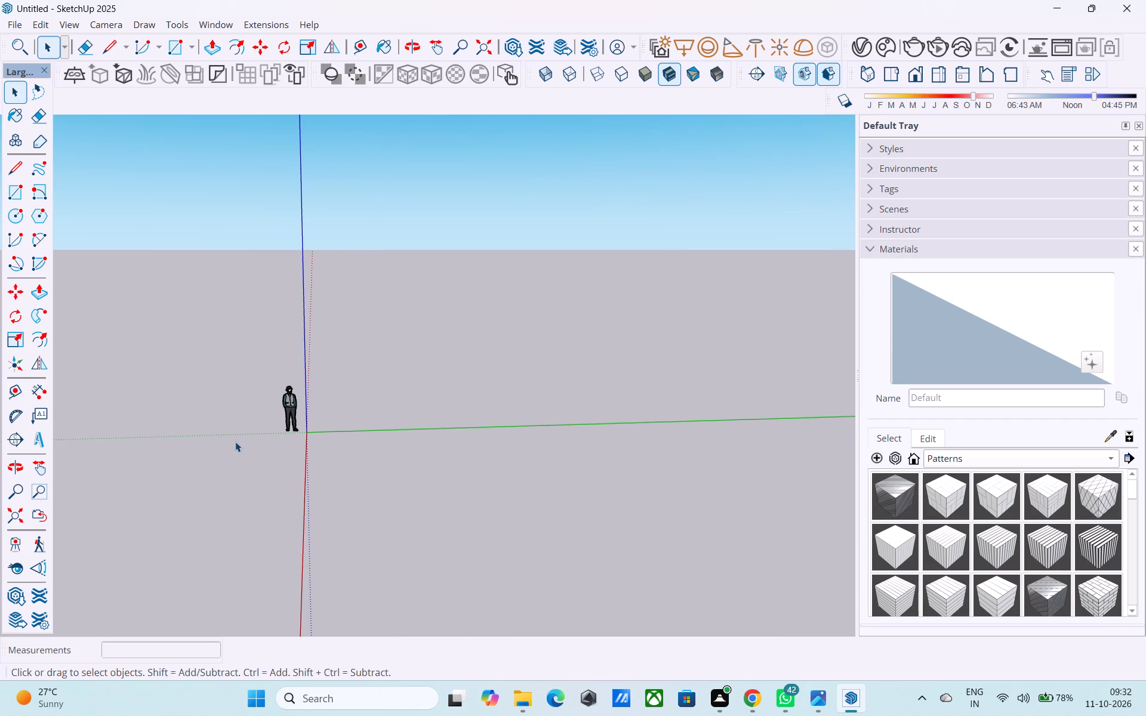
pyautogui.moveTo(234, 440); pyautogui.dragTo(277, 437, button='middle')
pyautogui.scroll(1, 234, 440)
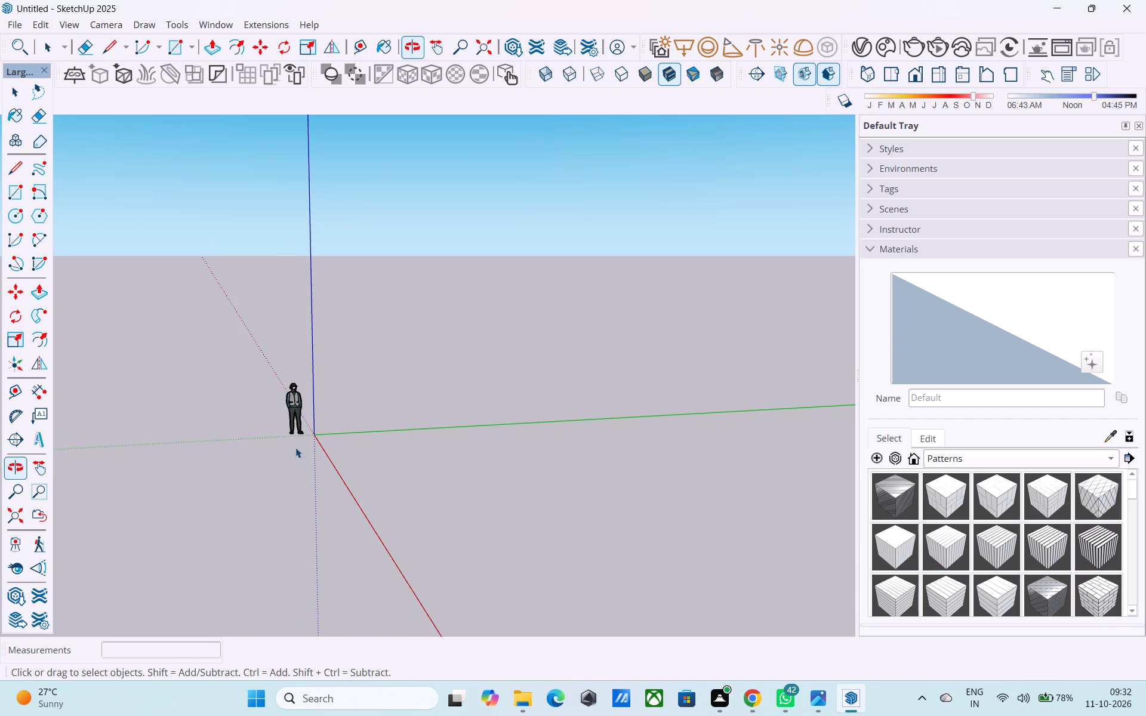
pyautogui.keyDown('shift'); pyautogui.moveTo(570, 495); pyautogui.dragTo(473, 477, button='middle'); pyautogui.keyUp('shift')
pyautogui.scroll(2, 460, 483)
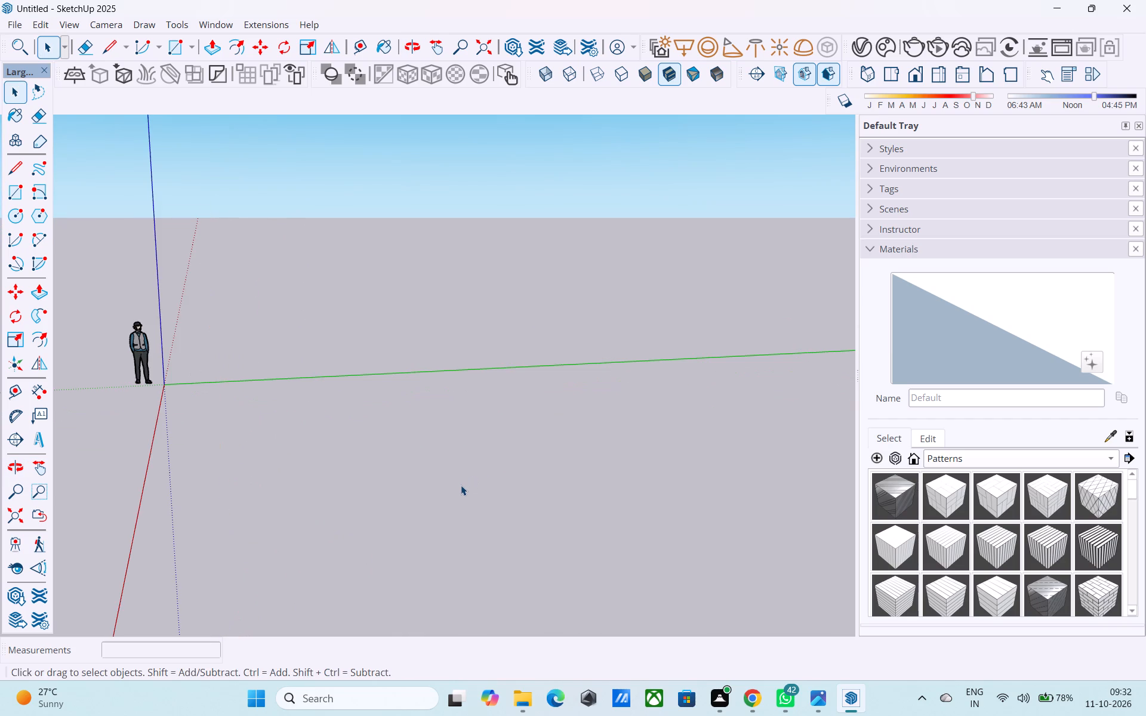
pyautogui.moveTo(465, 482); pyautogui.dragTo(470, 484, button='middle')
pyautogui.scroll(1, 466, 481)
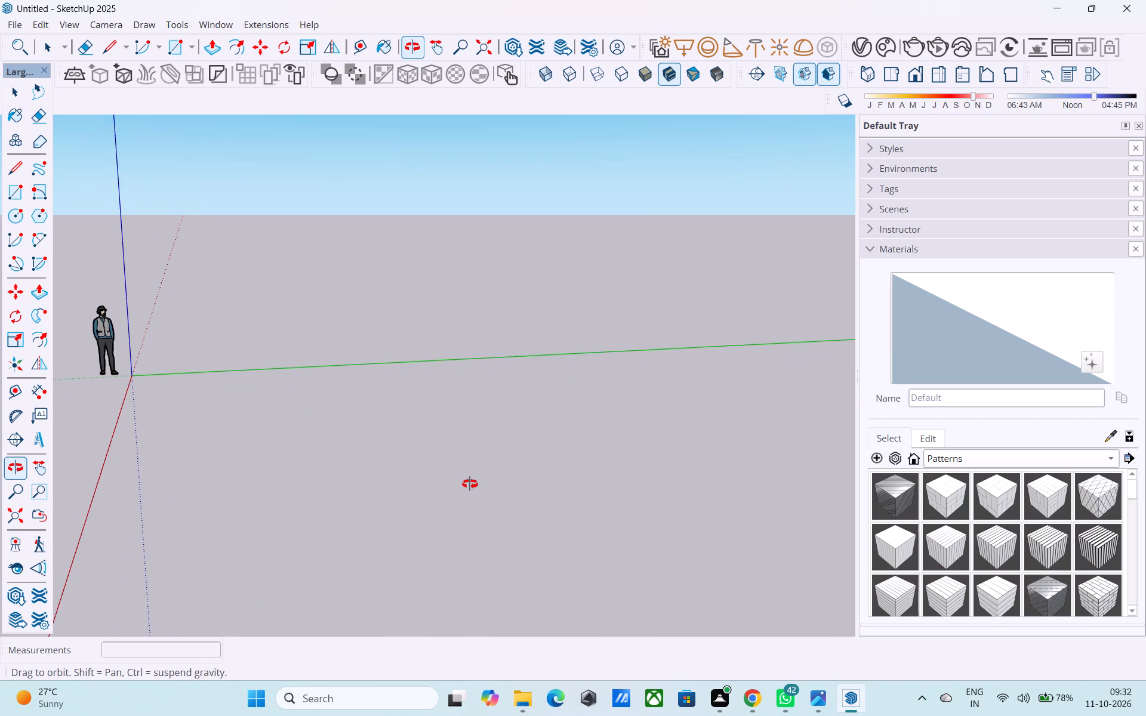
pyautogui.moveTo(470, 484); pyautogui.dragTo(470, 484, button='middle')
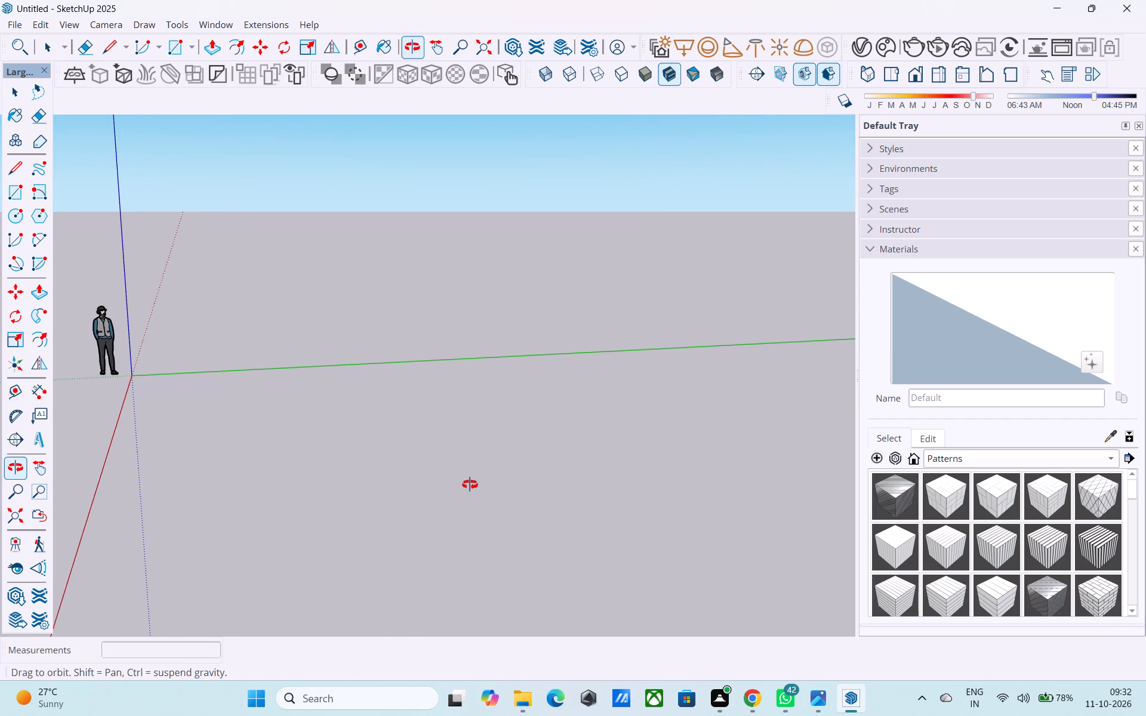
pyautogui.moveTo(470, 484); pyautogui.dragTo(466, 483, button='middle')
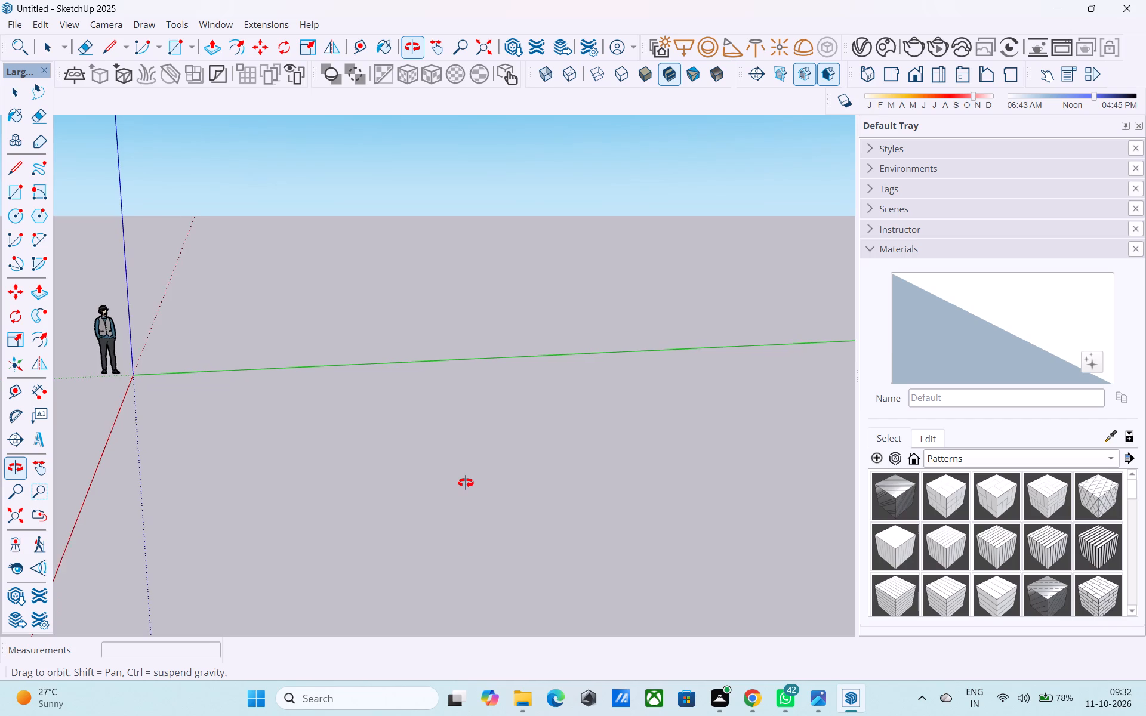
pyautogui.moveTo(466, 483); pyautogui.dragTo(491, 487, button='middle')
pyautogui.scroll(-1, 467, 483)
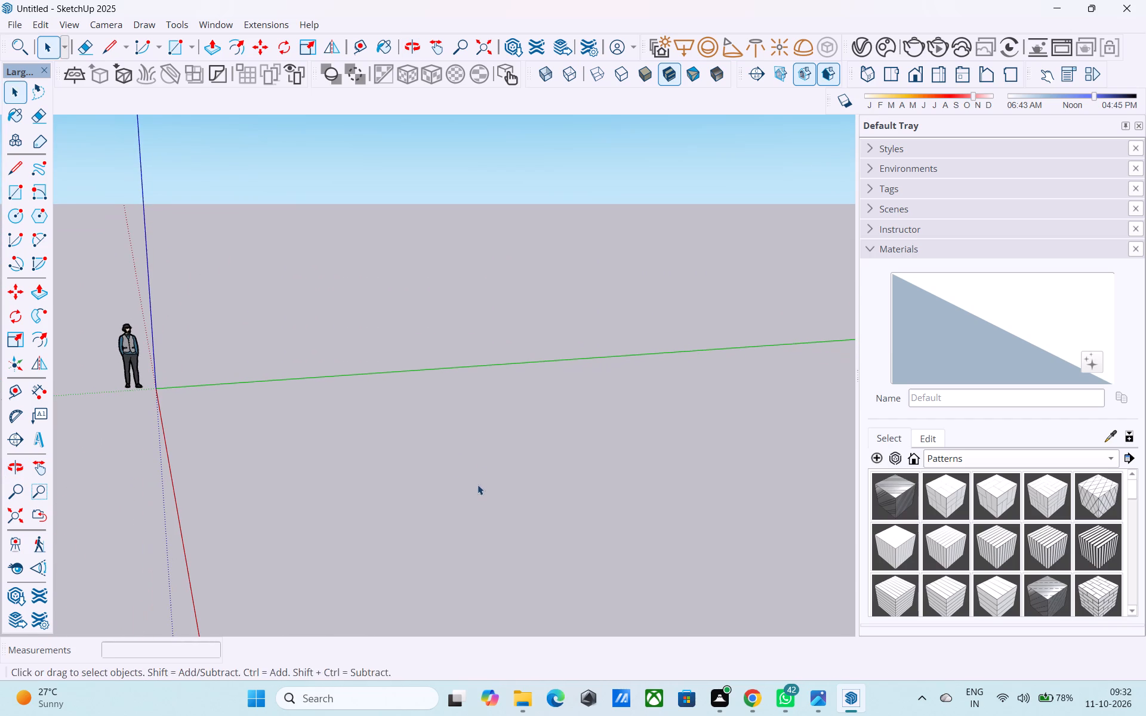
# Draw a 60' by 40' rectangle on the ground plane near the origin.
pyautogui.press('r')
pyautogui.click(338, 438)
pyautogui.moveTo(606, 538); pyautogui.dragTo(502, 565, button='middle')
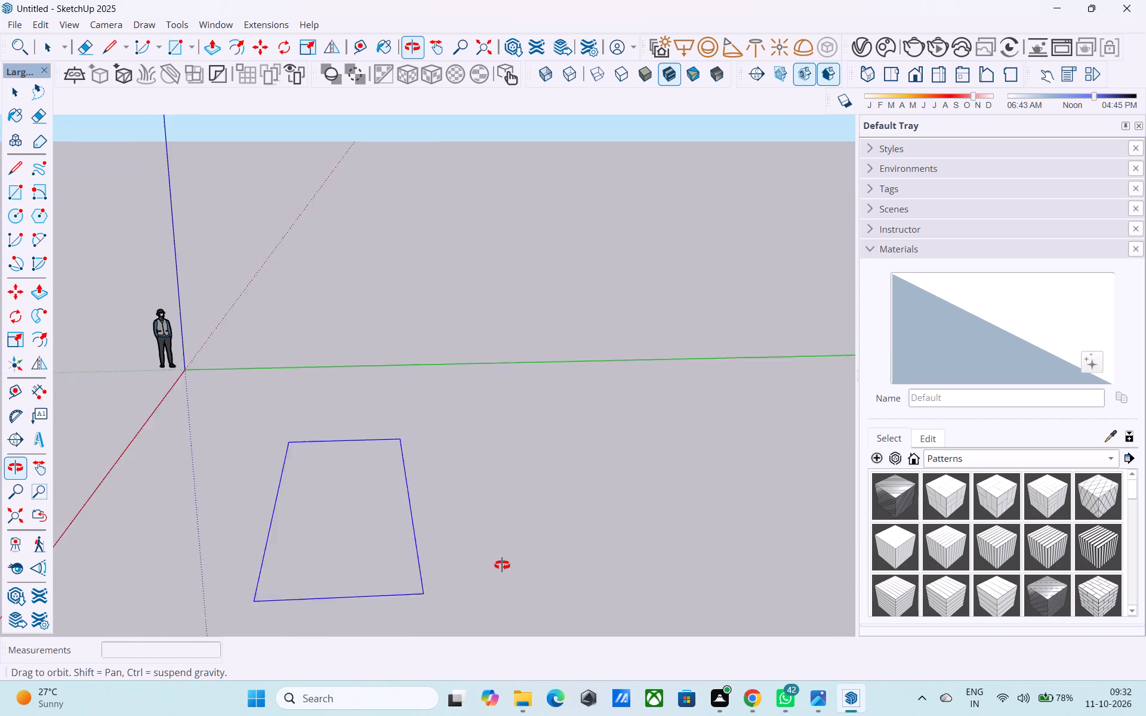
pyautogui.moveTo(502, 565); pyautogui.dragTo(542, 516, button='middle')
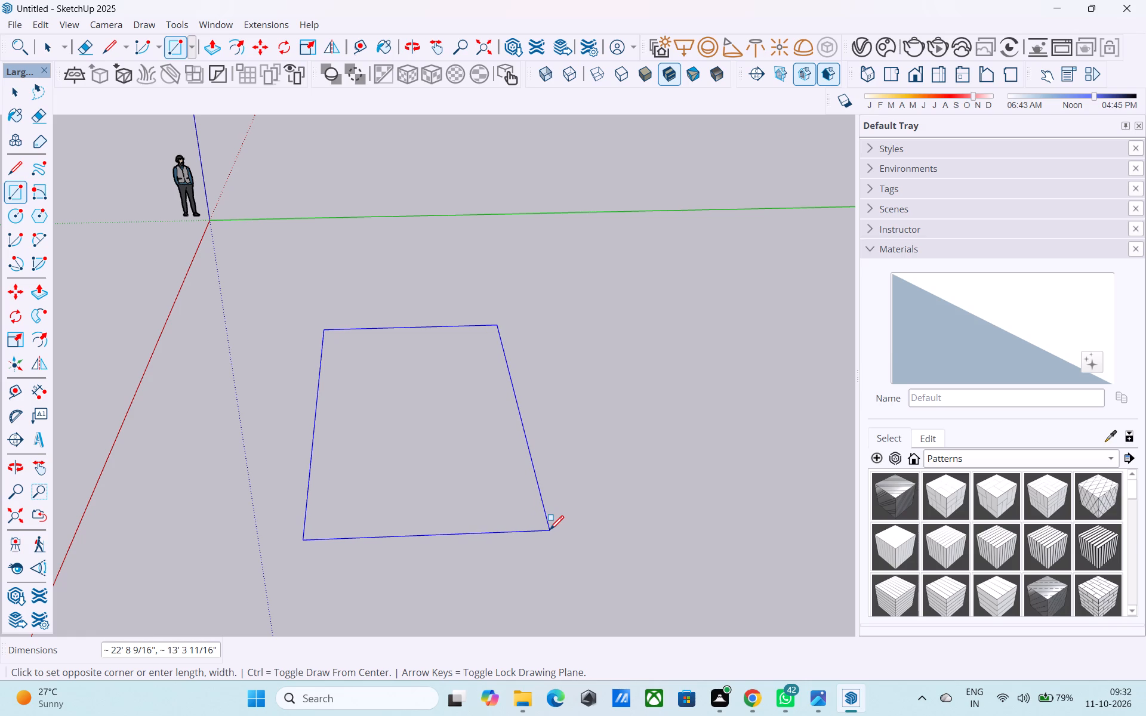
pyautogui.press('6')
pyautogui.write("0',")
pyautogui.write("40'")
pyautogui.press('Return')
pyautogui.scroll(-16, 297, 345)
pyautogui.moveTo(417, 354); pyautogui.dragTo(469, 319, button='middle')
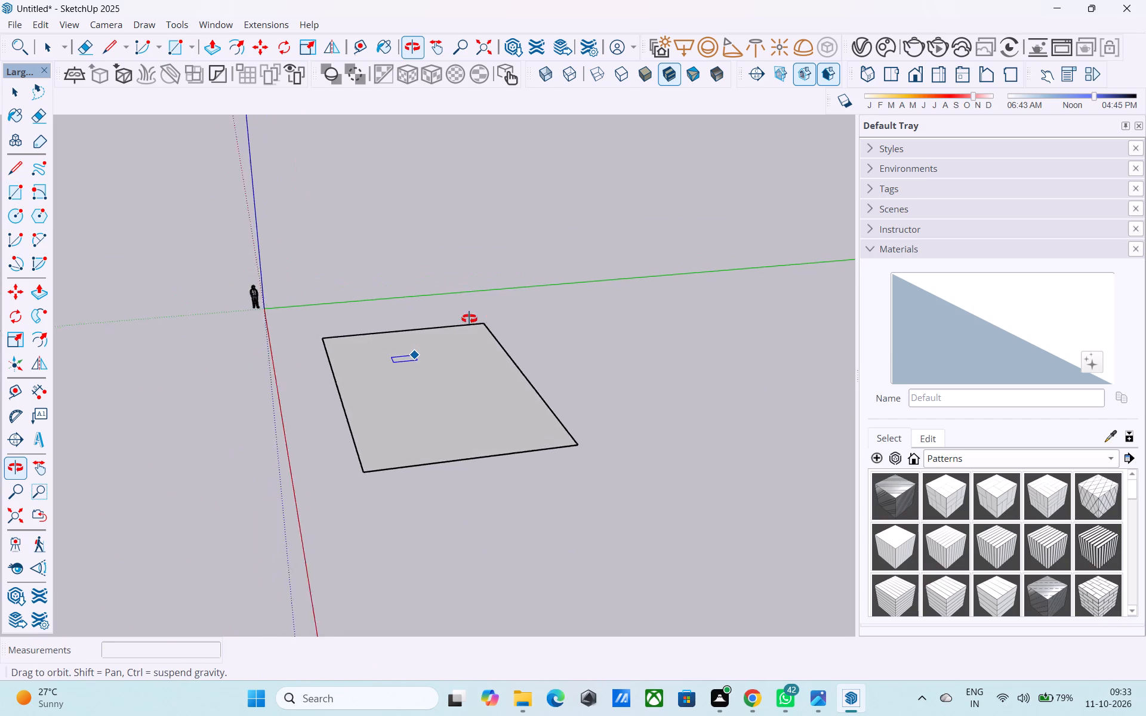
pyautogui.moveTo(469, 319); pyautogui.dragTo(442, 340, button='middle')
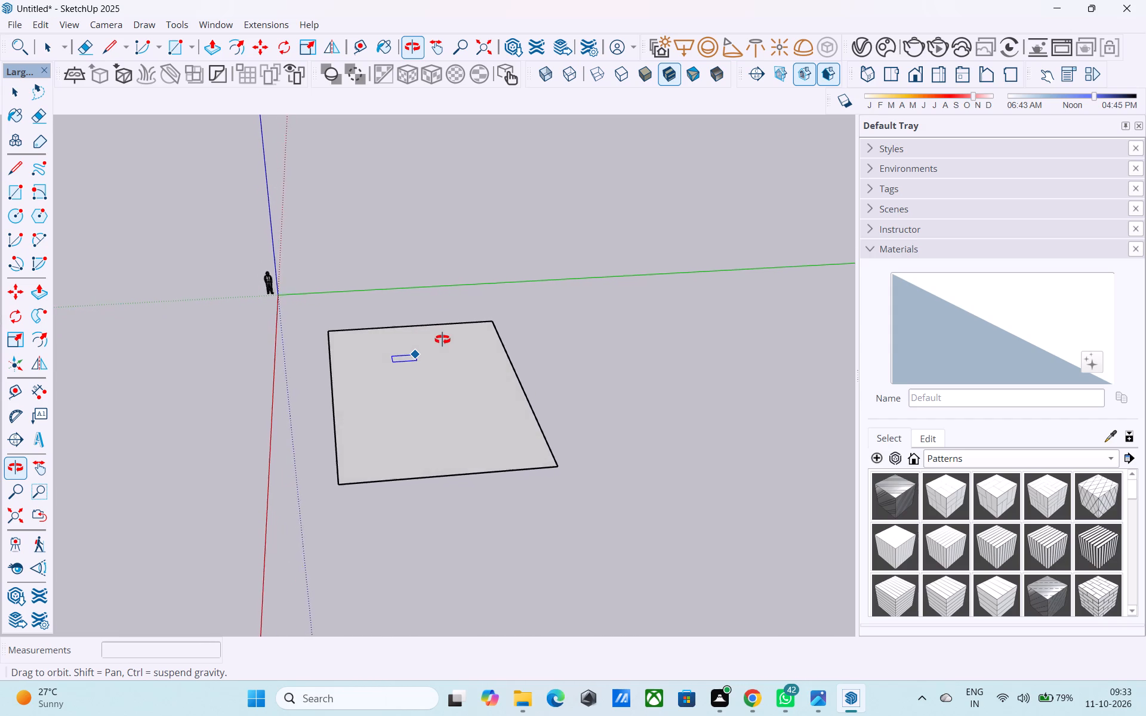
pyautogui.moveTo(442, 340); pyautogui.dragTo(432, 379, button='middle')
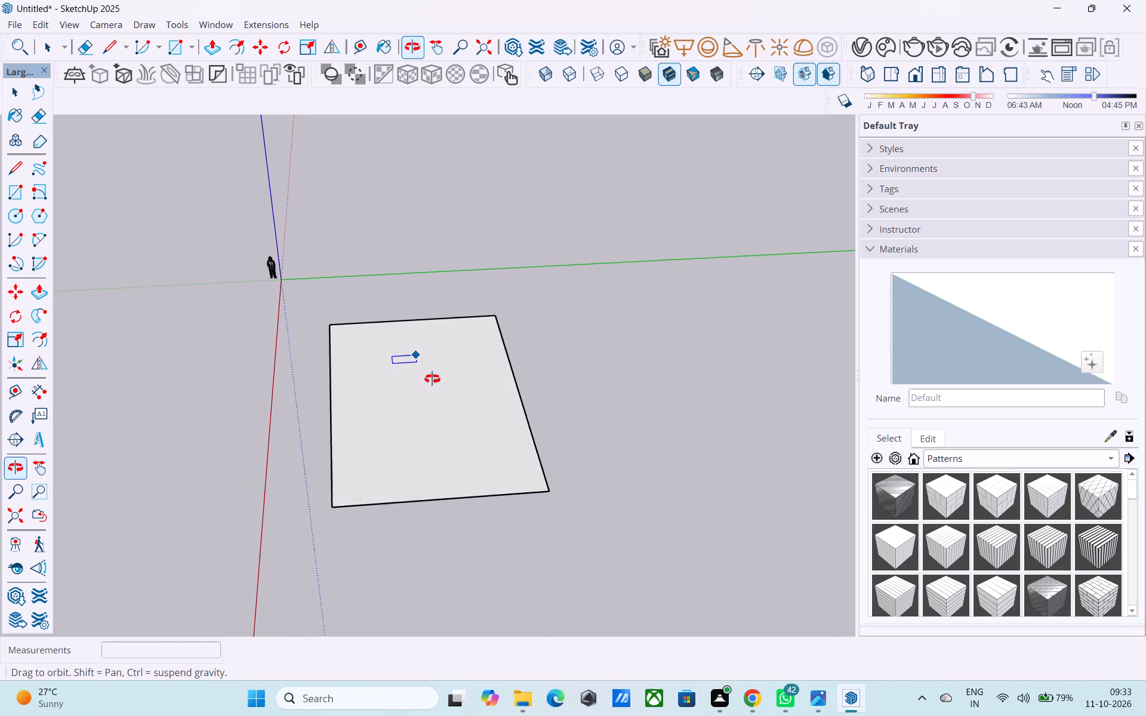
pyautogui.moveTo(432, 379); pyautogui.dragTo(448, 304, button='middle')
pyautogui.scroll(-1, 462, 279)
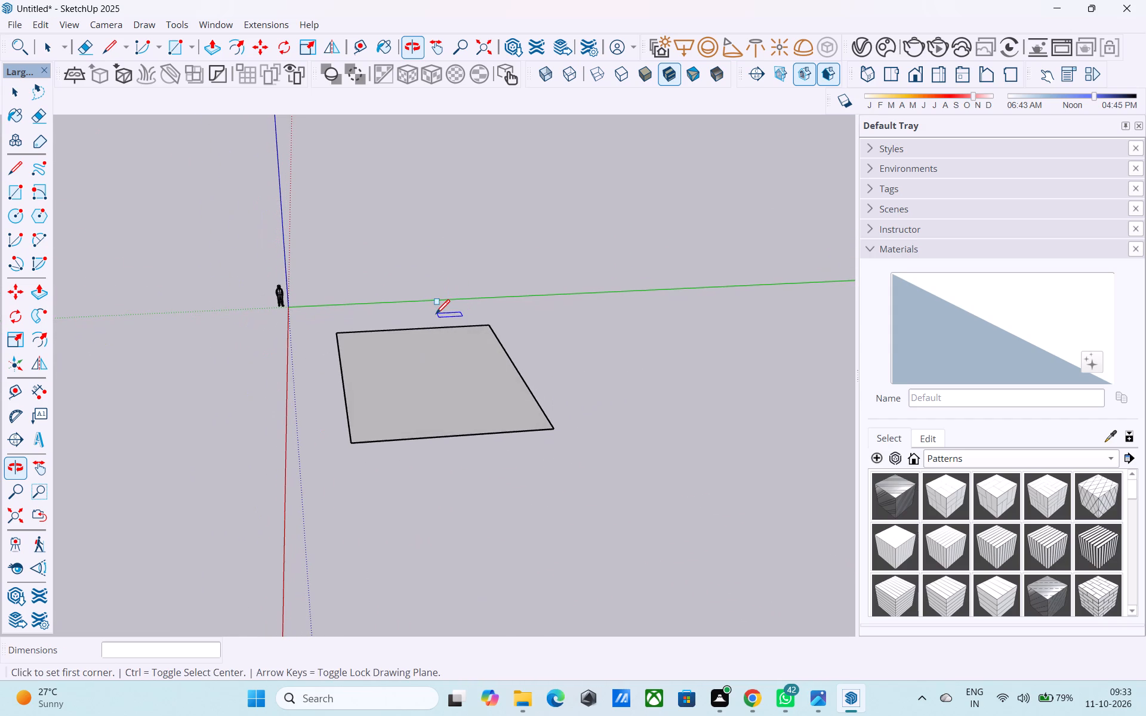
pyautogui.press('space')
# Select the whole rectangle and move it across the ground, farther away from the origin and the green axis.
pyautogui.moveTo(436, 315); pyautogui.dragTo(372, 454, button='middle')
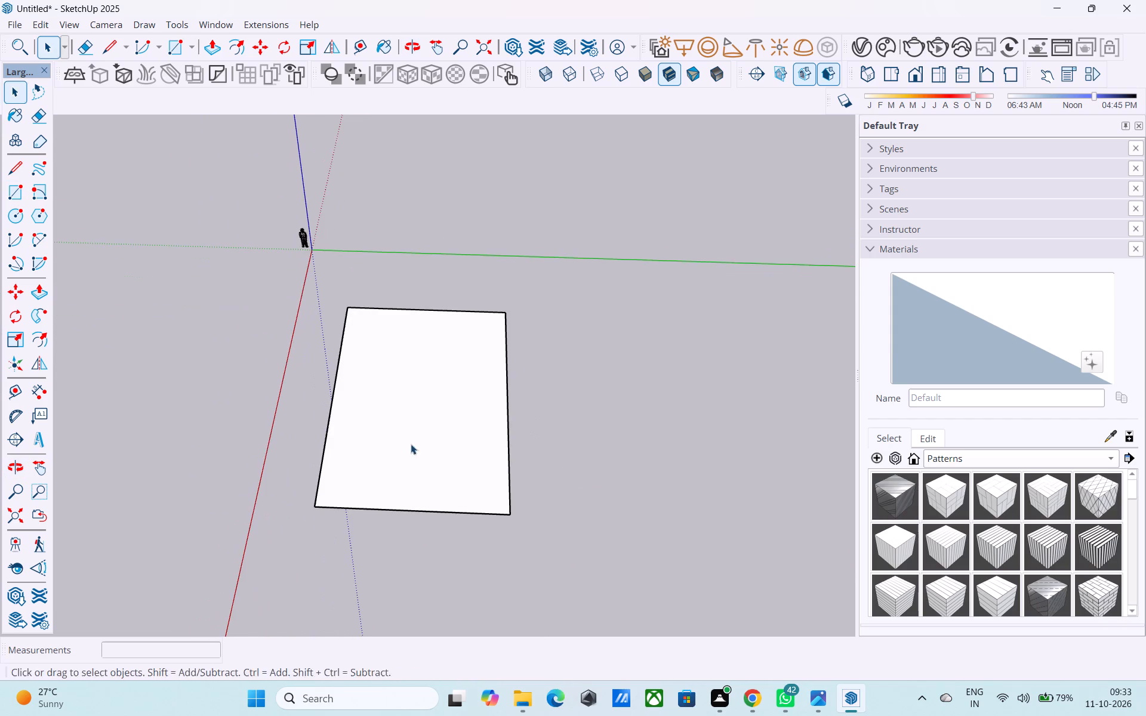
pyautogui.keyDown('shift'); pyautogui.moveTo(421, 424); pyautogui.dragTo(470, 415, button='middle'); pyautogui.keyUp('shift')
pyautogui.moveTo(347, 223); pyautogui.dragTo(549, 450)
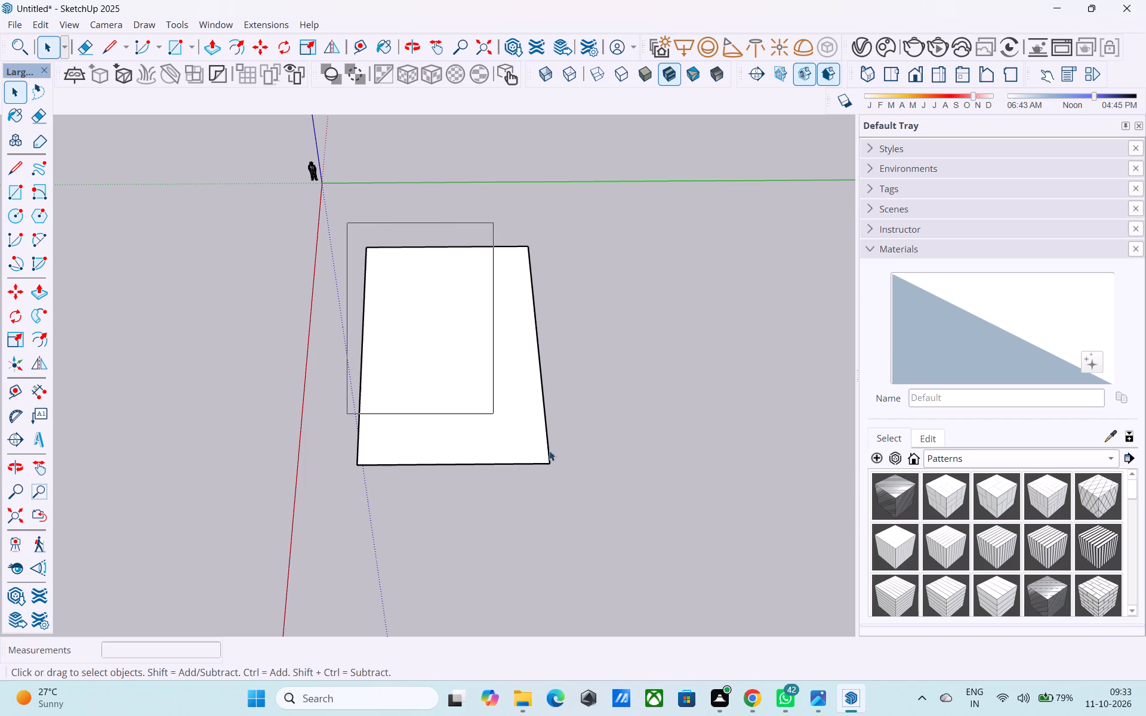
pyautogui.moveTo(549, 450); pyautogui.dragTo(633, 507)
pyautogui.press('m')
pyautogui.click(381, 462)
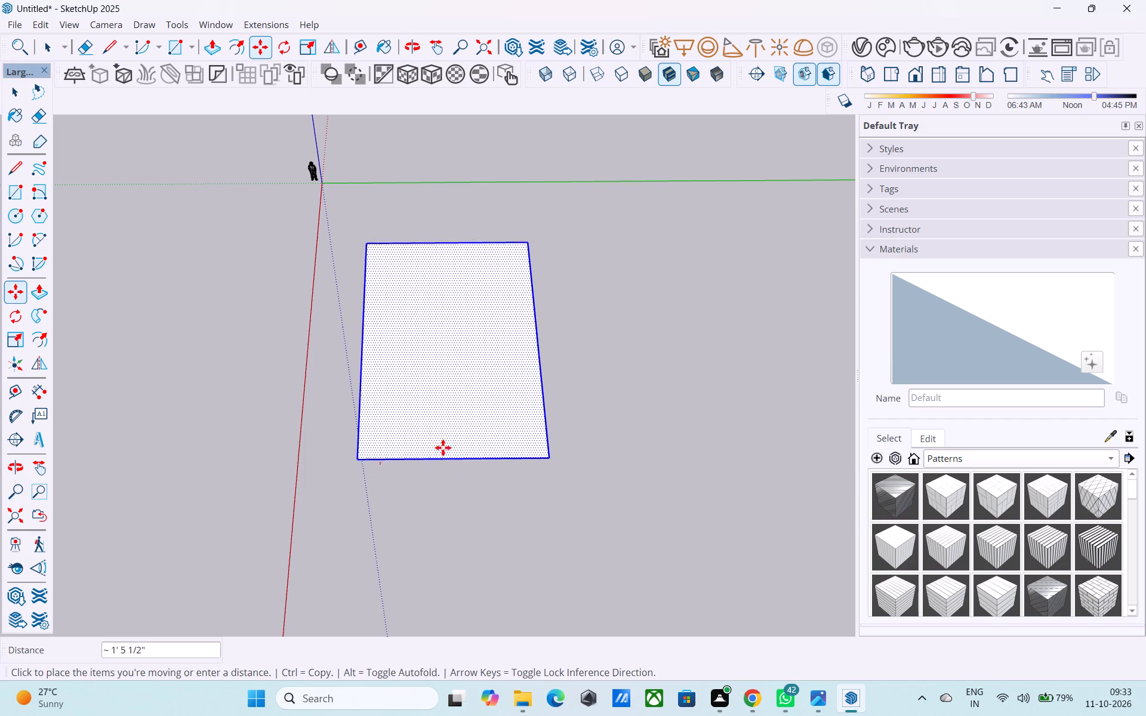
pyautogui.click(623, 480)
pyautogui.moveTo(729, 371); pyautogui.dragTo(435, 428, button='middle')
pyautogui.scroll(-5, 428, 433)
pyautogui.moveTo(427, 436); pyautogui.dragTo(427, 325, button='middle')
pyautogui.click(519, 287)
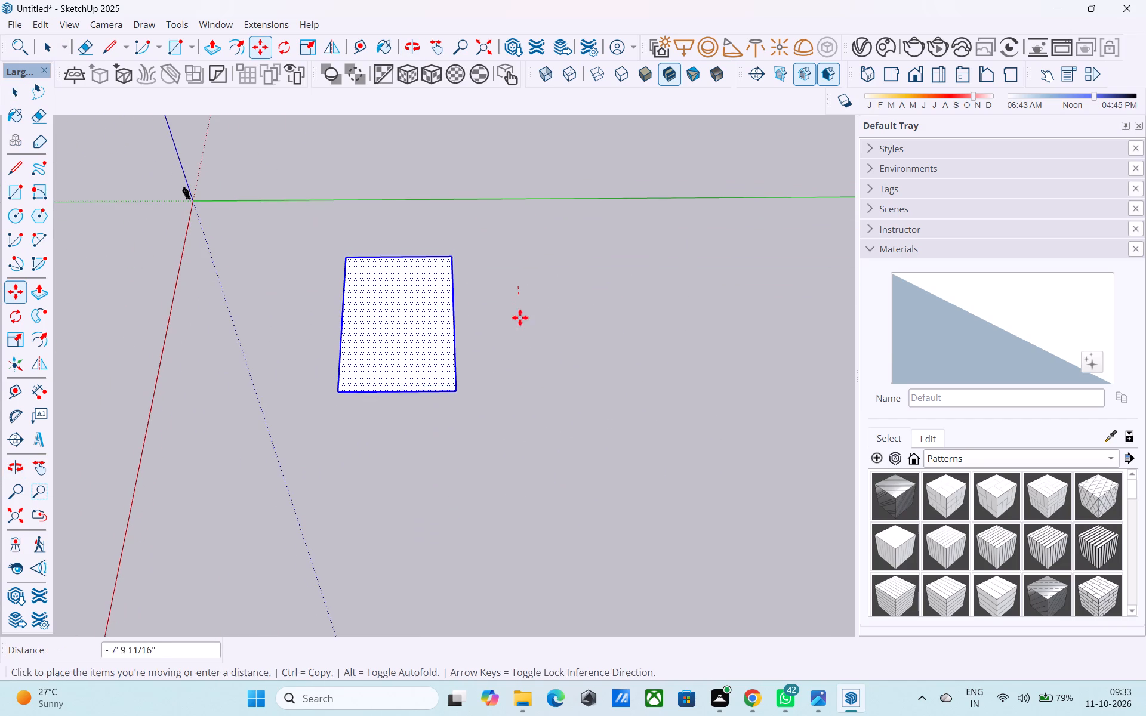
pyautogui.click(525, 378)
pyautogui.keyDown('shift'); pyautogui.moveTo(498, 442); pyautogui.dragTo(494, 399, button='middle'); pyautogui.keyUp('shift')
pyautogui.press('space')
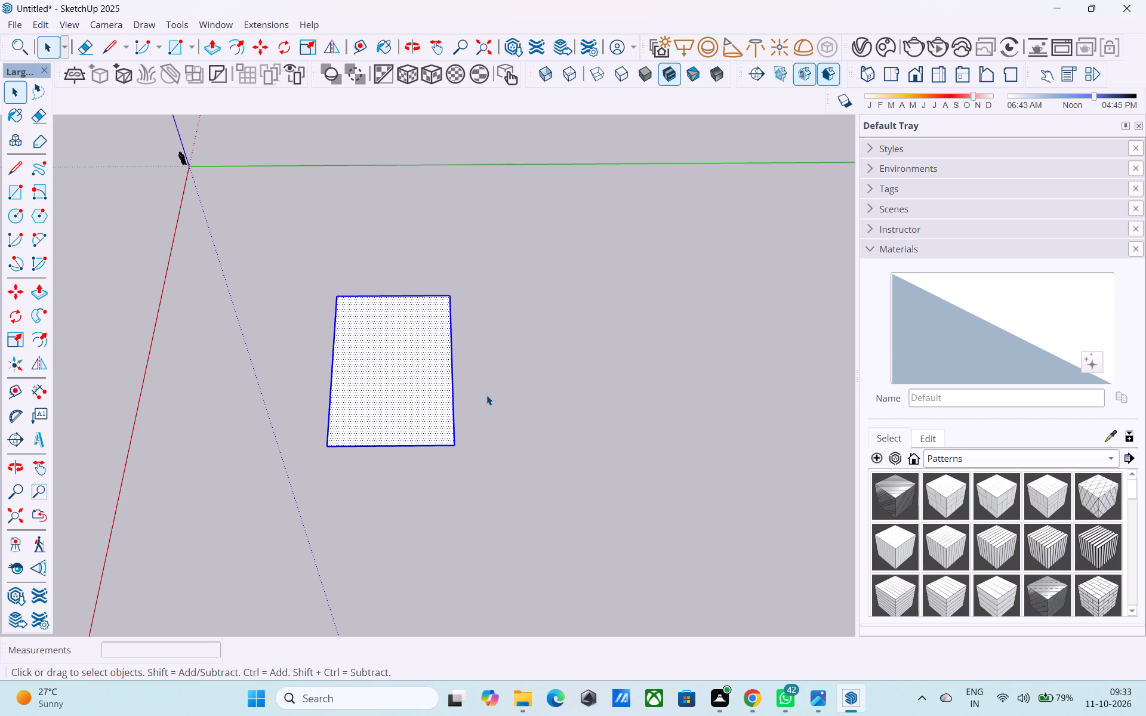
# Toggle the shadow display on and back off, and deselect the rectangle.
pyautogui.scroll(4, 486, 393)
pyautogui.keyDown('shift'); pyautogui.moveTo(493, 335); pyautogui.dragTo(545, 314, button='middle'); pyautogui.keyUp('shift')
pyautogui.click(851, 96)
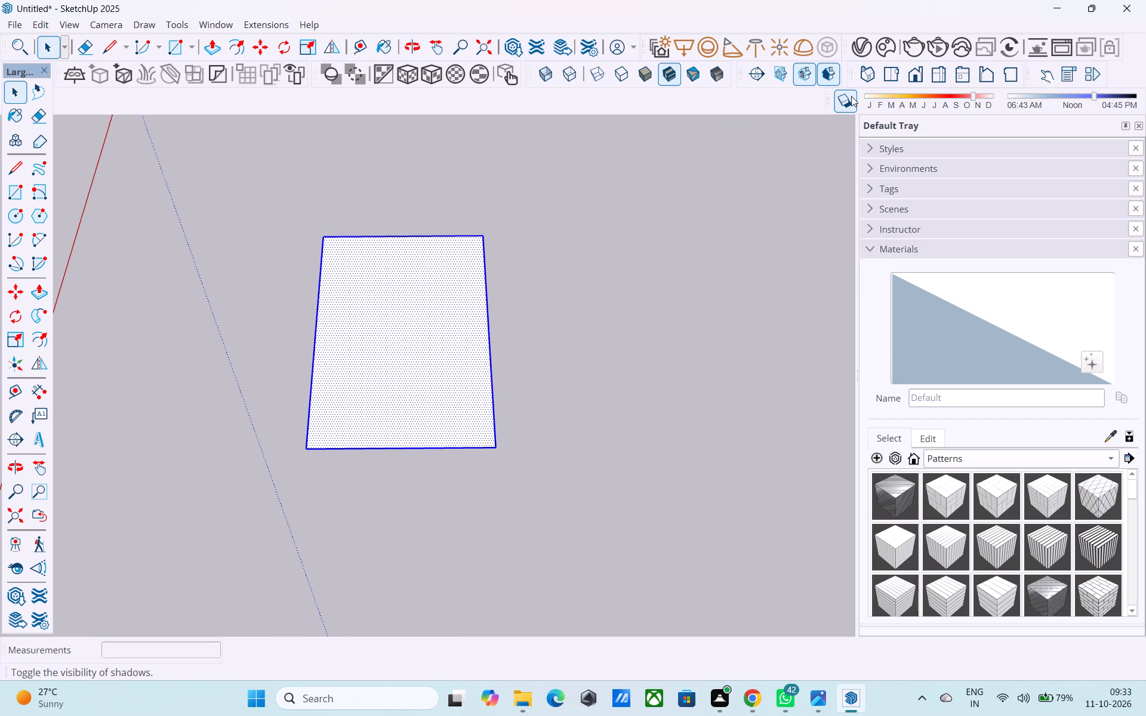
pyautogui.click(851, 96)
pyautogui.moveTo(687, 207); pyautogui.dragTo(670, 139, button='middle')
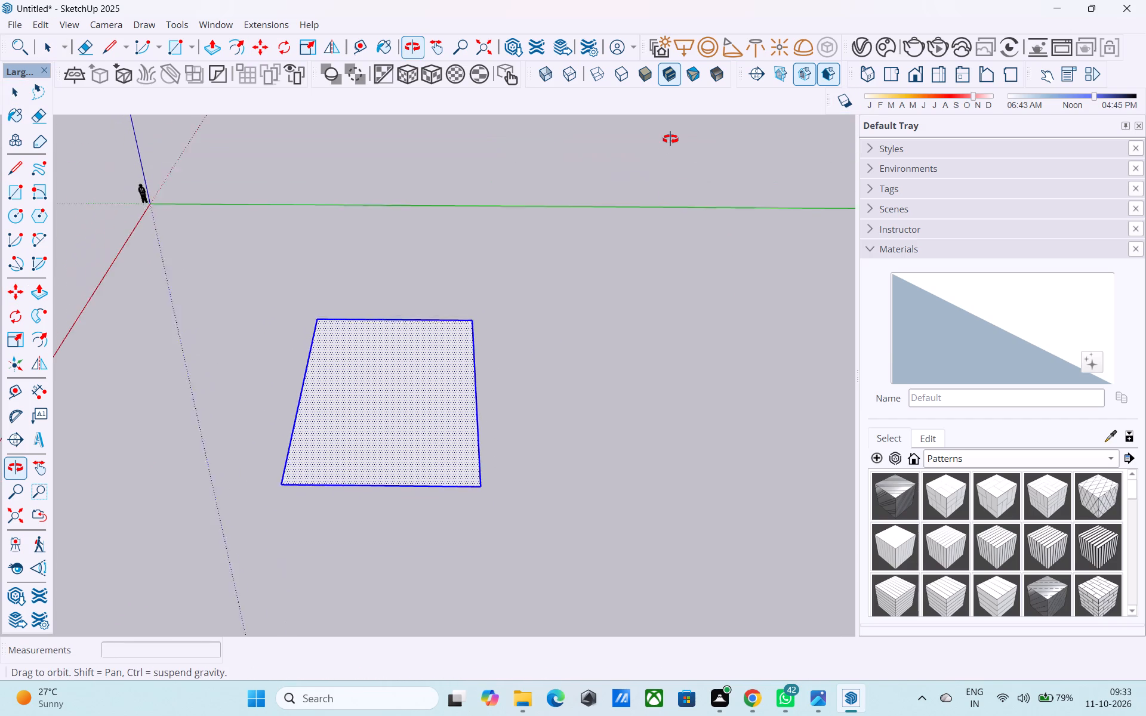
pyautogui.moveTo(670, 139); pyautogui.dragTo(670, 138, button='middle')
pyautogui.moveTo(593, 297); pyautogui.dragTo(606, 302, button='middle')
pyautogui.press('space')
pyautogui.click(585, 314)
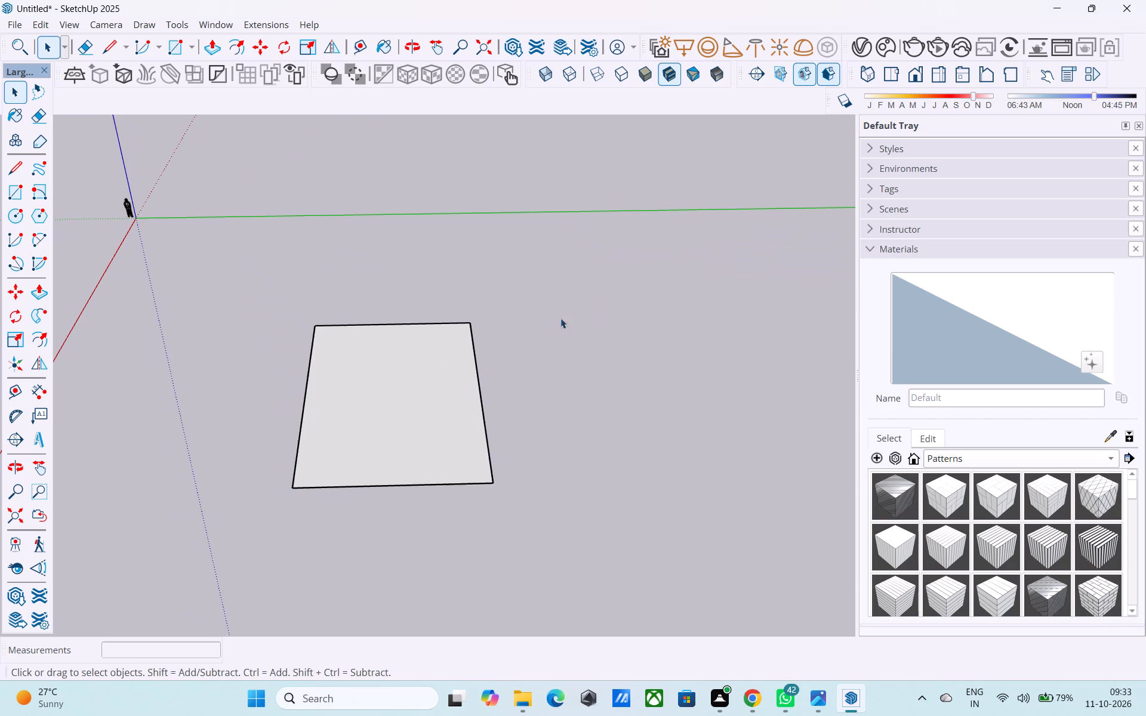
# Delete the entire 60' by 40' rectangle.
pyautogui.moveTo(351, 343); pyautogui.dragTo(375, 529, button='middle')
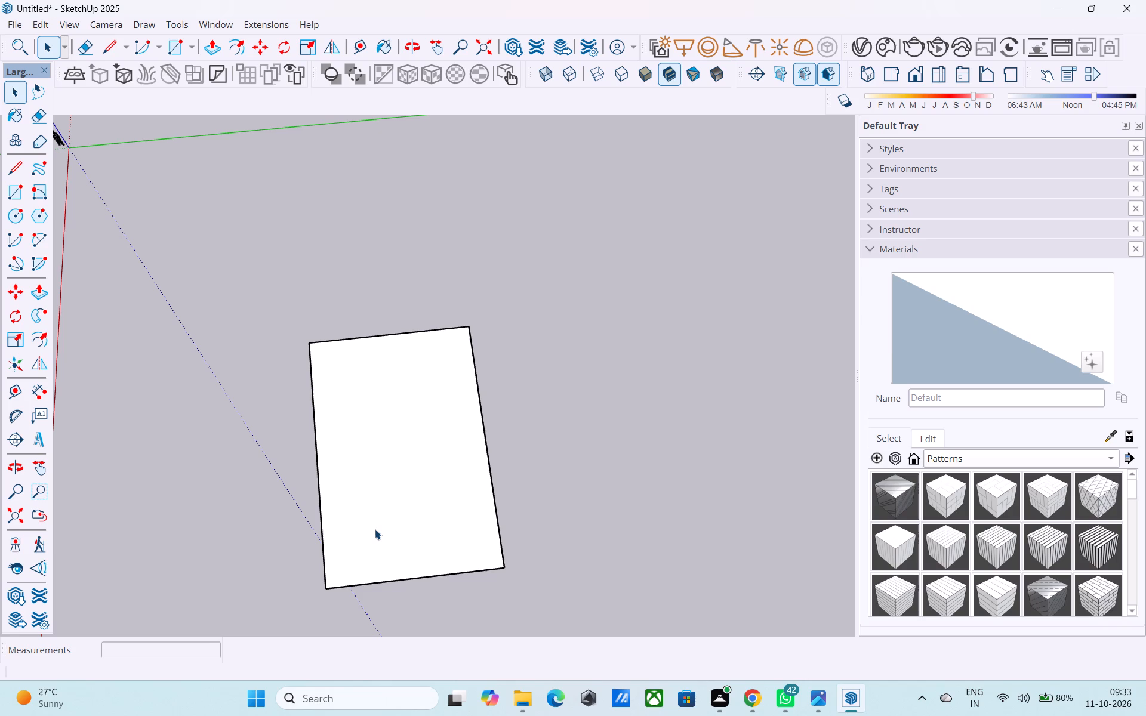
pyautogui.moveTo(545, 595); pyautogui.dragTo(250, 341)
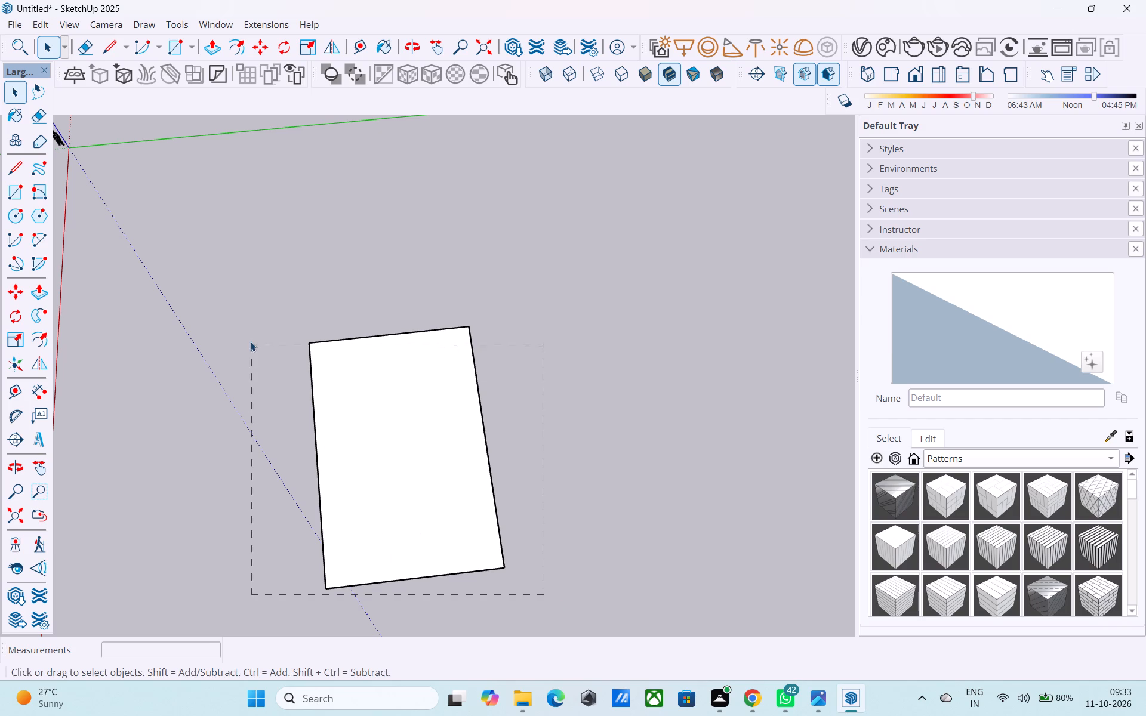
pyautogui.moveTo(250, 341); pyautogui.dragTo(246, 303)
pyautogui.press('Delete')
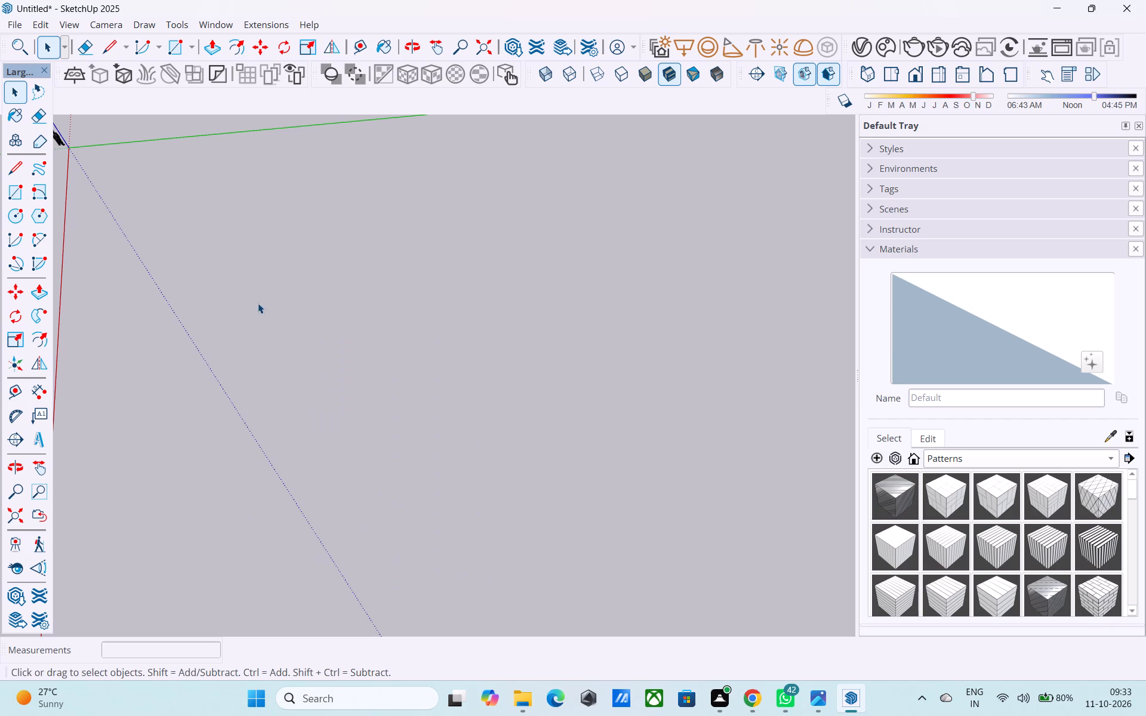
# Draw a 60' by 60' square on the ground plane where the deleted rectangle was.
pyautogui.press('r')
pyautogui.press('space')
pyautogui.press('r')
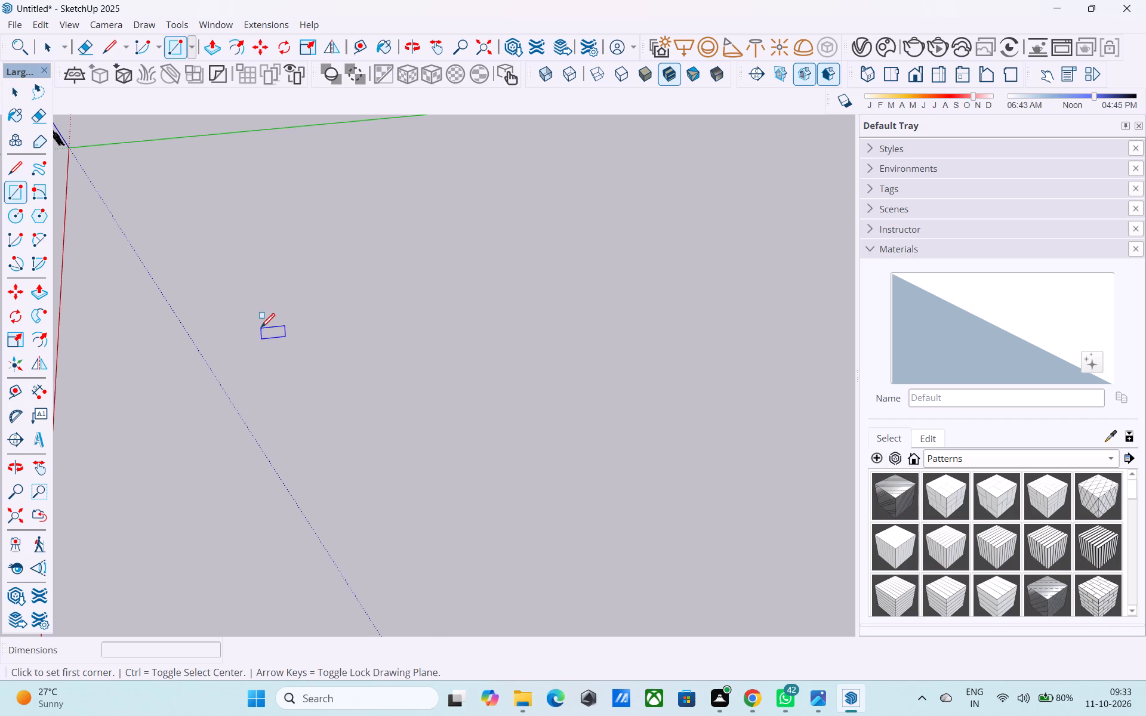
pyautogui.press('6')
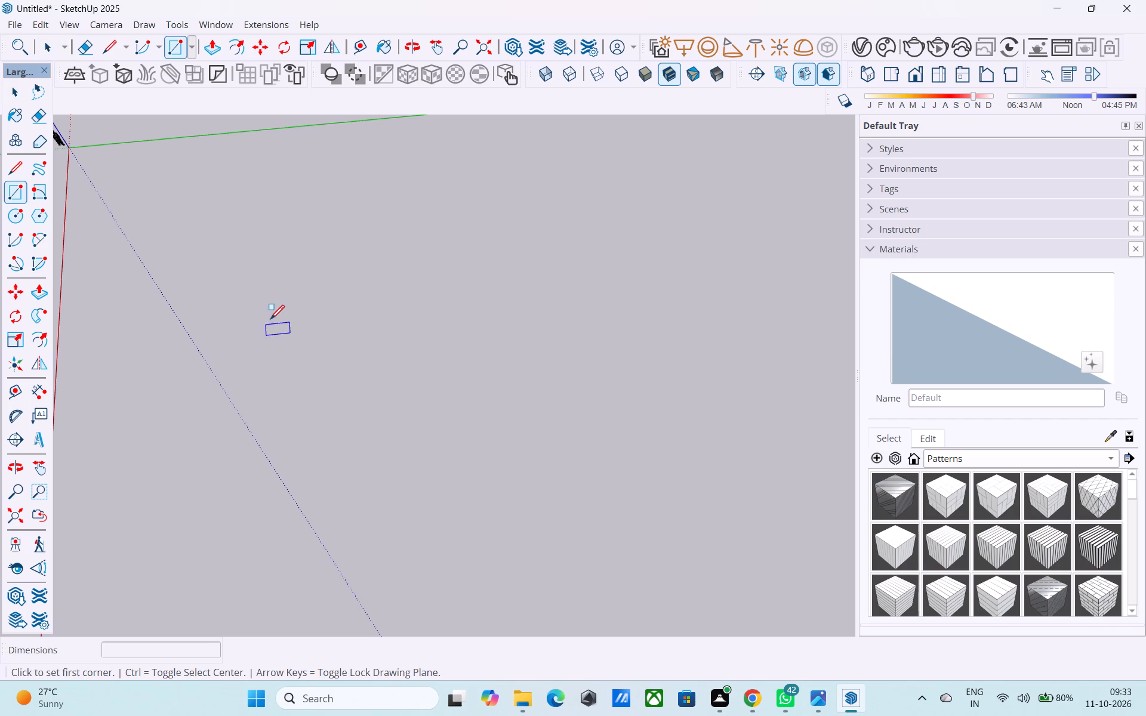
pyautogui.click(273, 308)
pyautogui.write("60',60'")
pyautogui.press('Return')
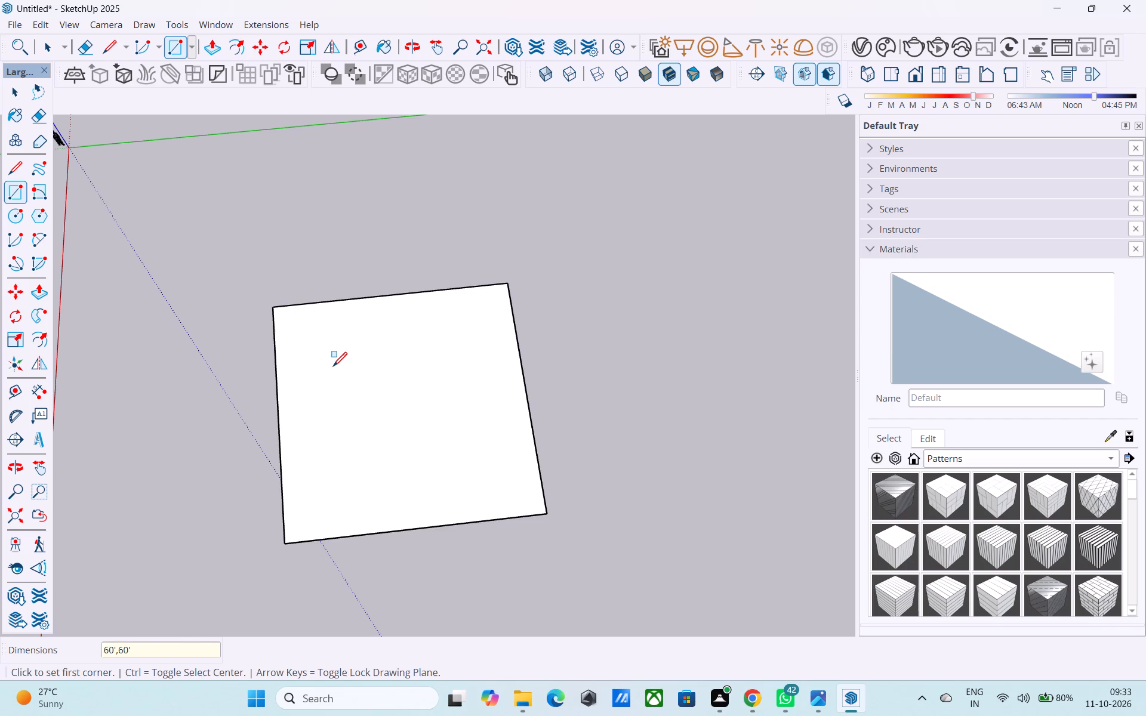
pyautogui.press('space')
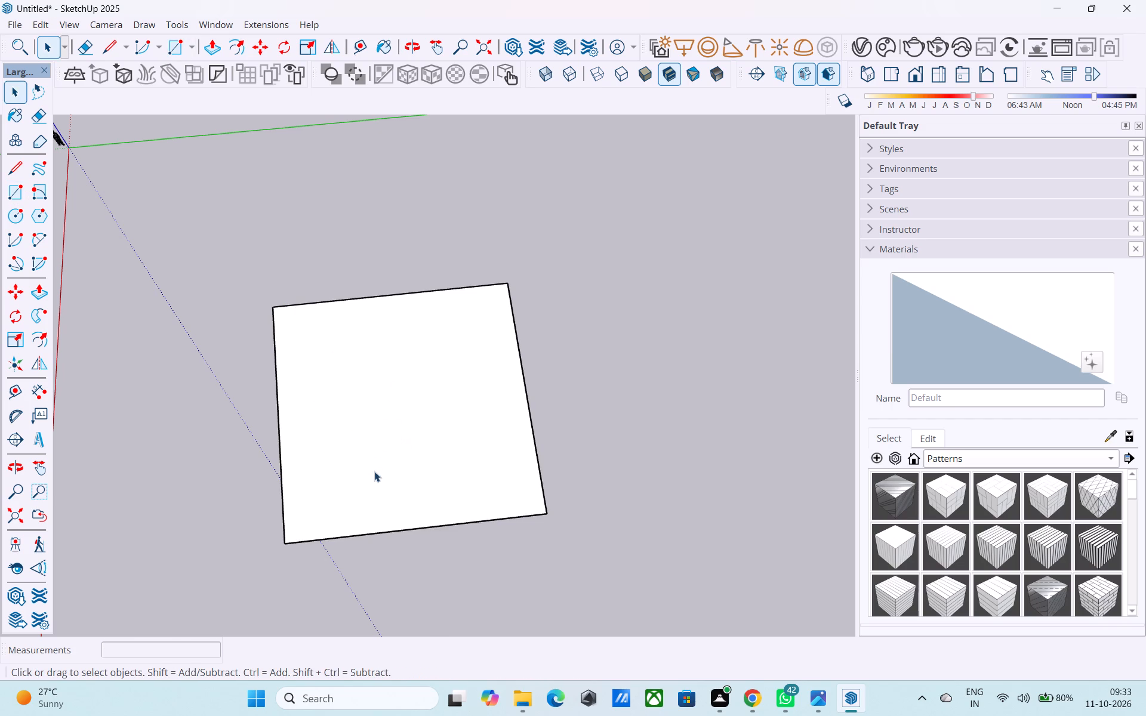
# Offset the square's outline 9" inward to form a thin border around the plot.
pyautogui.moveTo(380, 464); pyautogui.dragTo(364, 450, button='middle')
pyautogui.scroll(4, 364, 449)
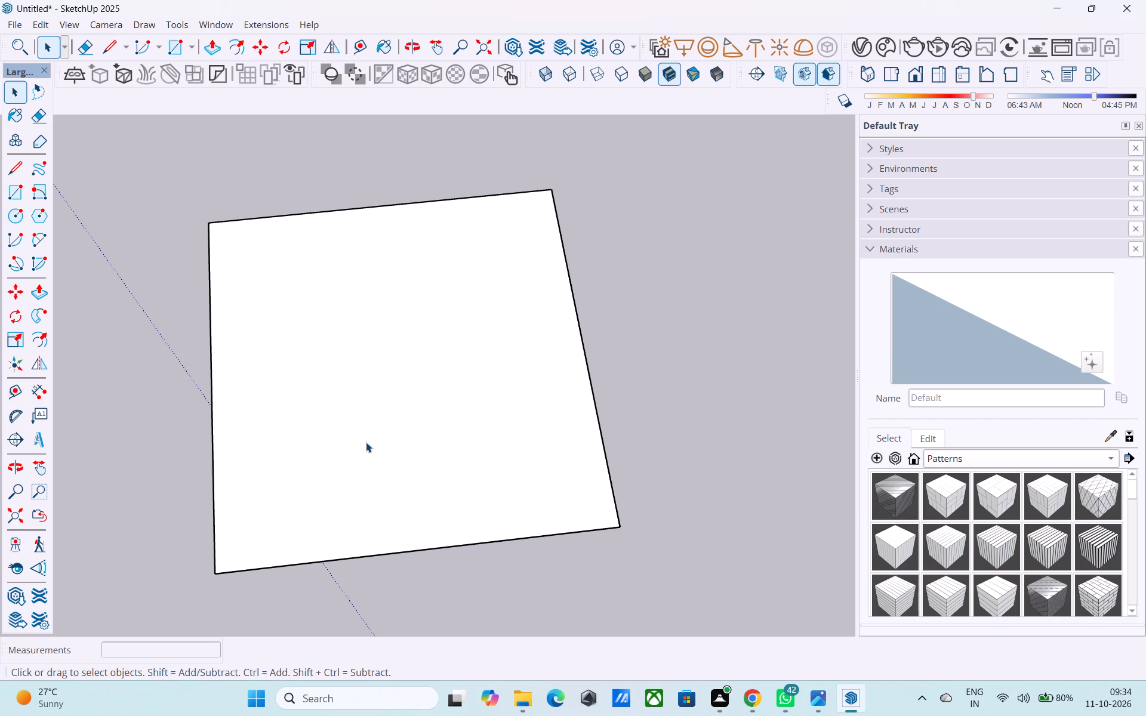
pyautogui.click(353, 443)
pyautogui.press('f')
pyautogui.click(352, 442)
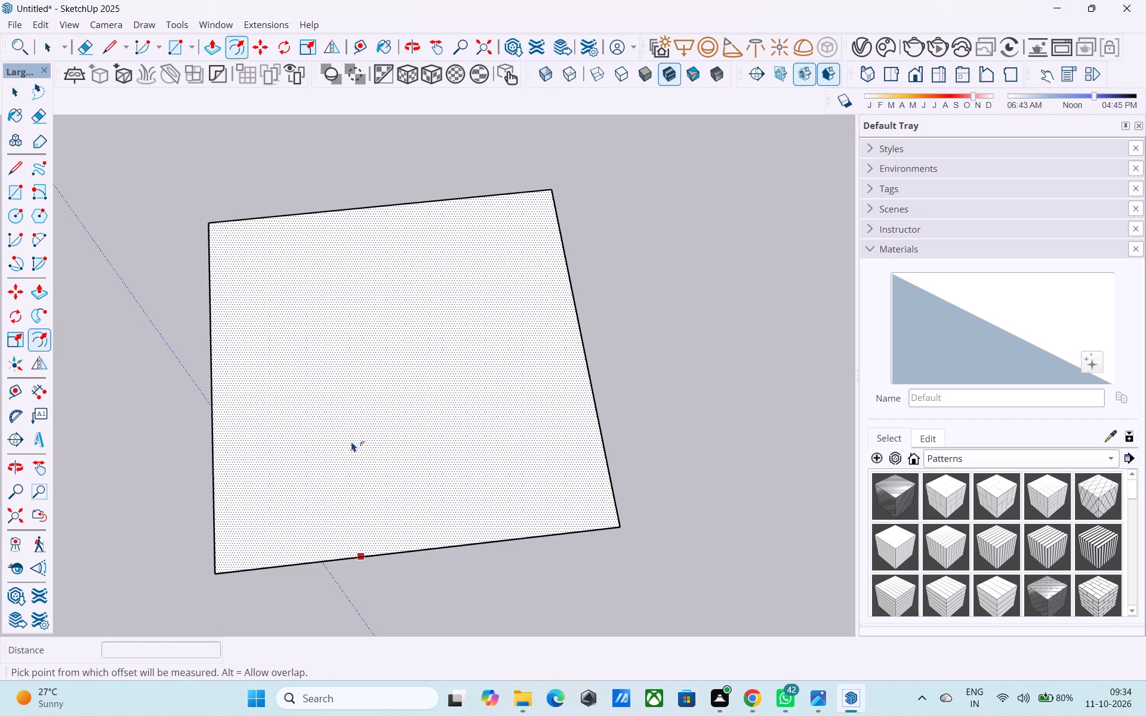
pyautogui.write('9"')
pyautogui.press('Return')
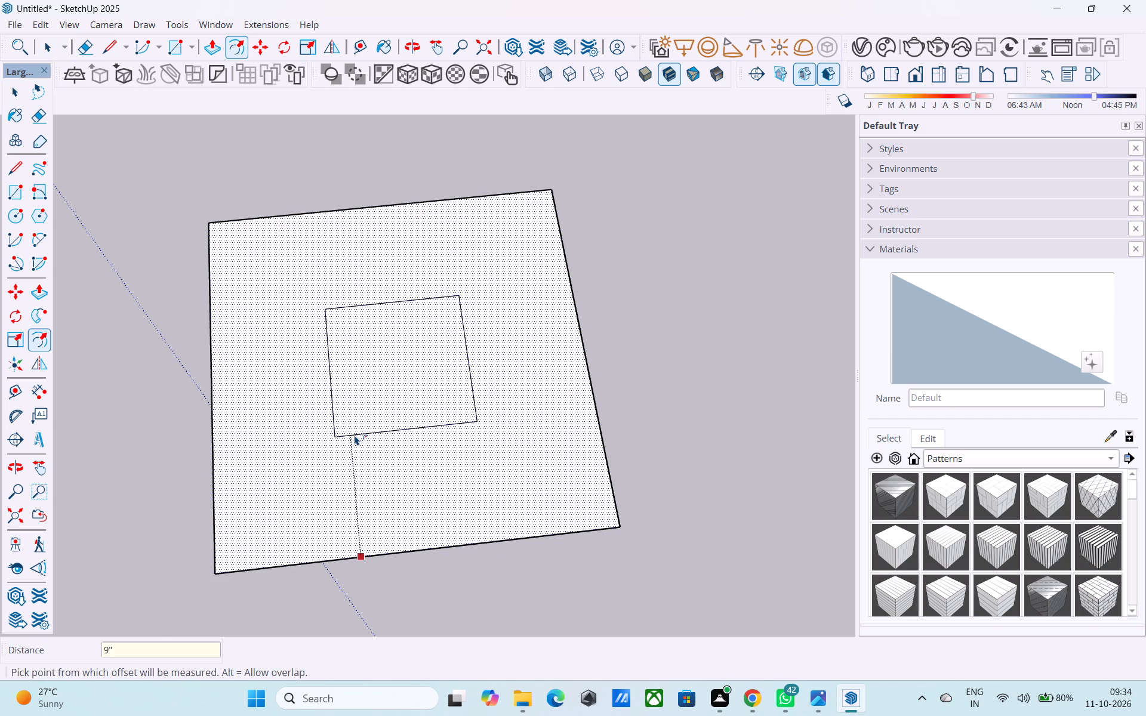
pyautogui.press('space')
# Offset the outline of the inner face 3.5' inward to form a second, wider band.
pyautogui.click(344, 428)
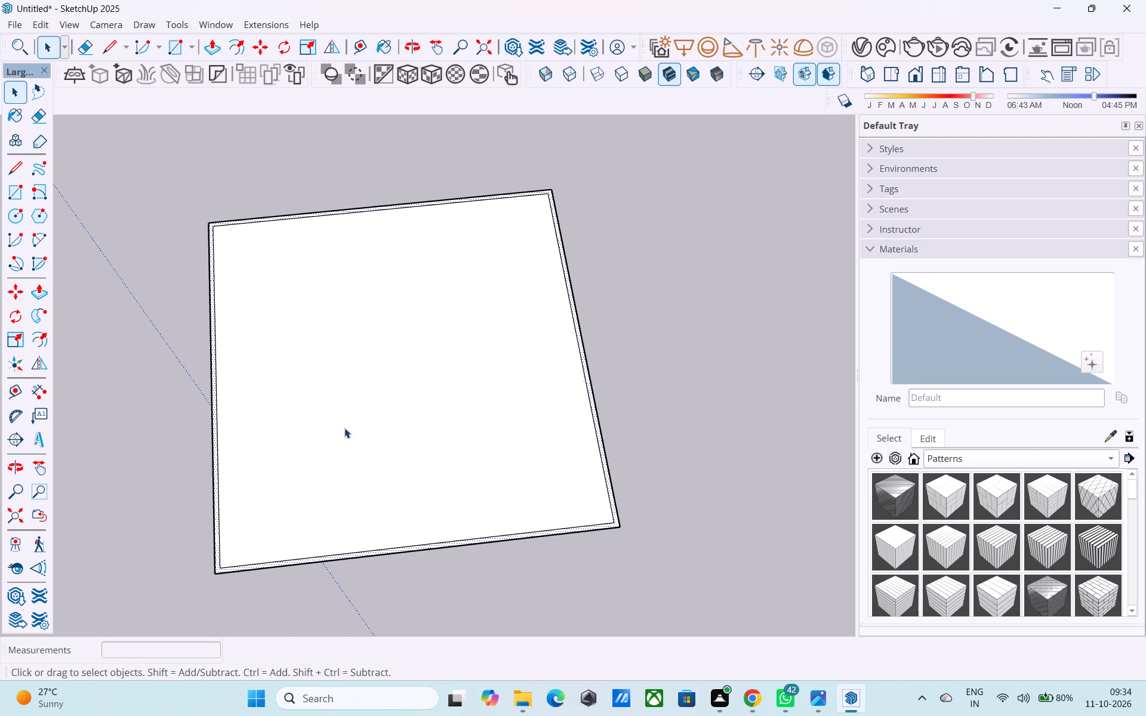
pyautogui.press('f')
pyautogui.click(344, 428)
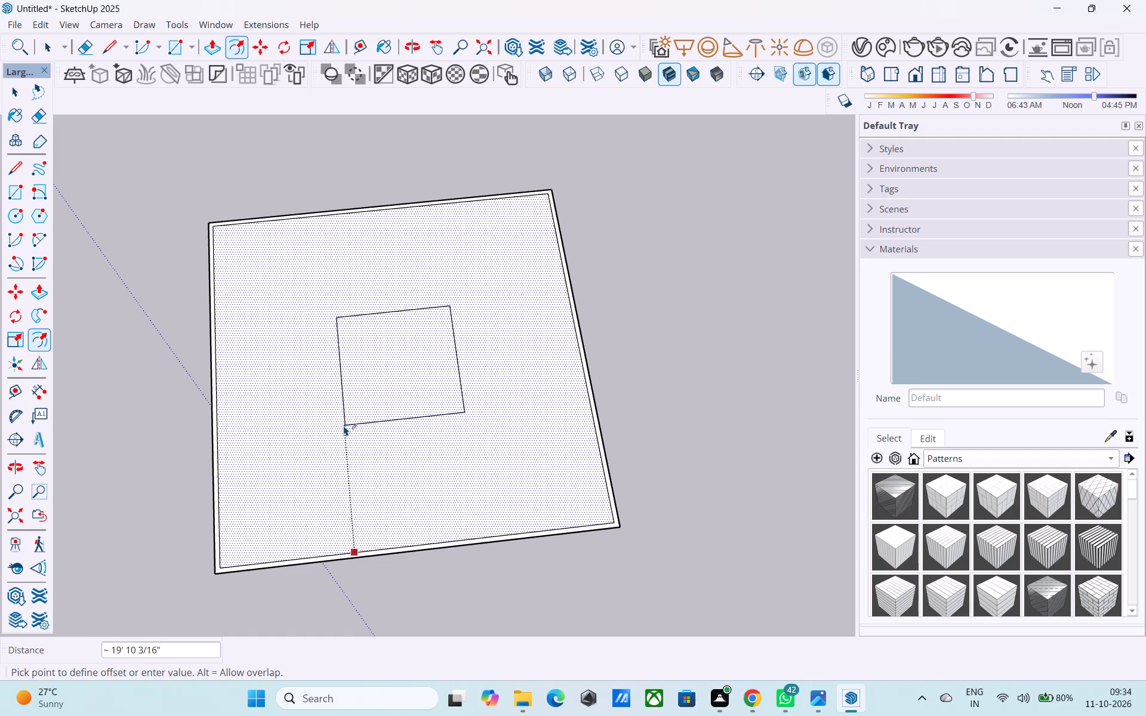
pyautogui.write("3.5'")
pyautogui.press('Return')
pyautogui.press('space')
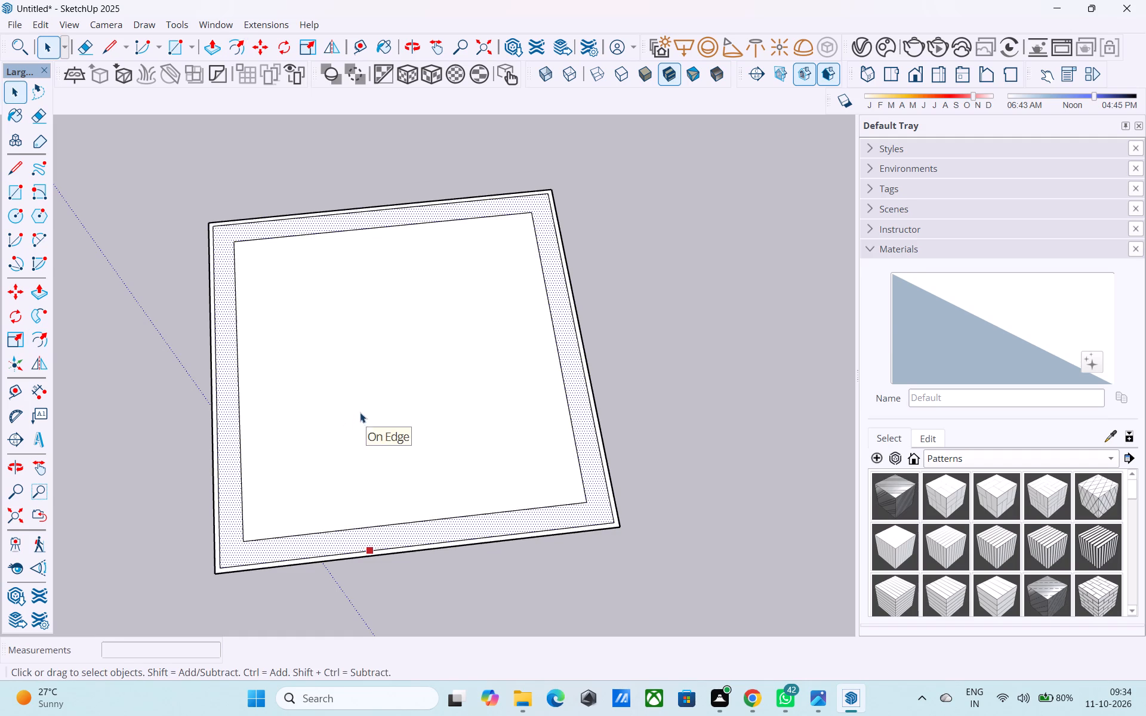
pyautogui.keyDown('shift'); pyautogui.moveTo(359, 405); pyautogui.dragTo(341, 492, button='middle'); pyautogui.keyUp('shift')
pyautogui.press('space')
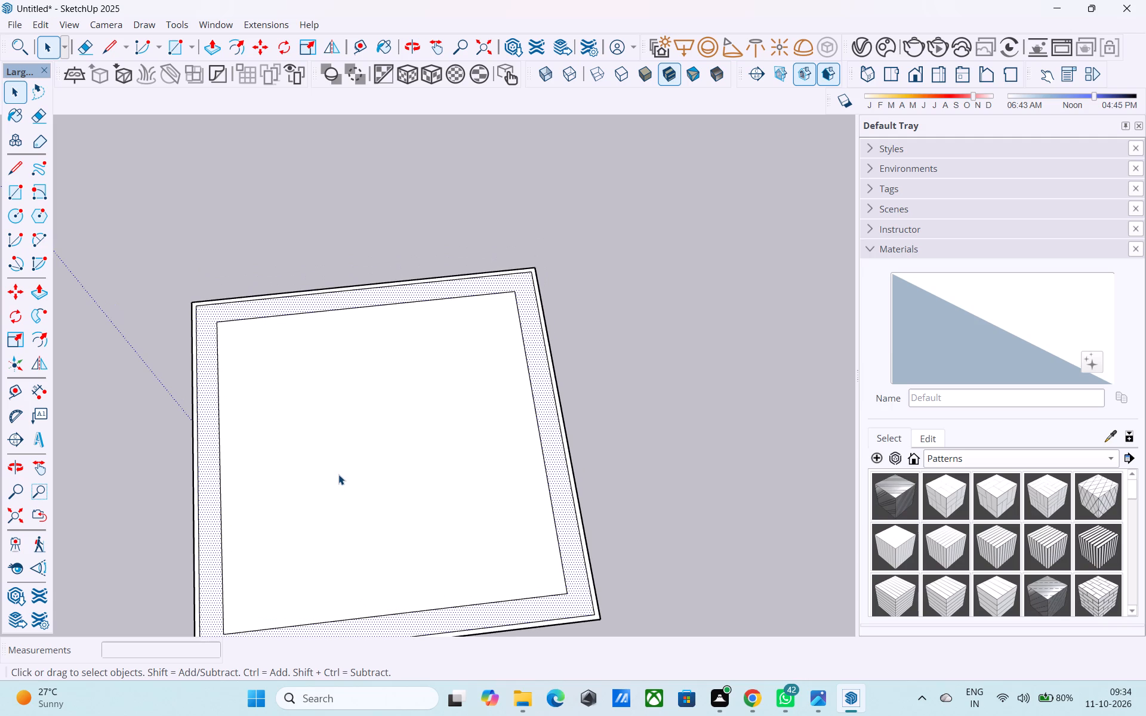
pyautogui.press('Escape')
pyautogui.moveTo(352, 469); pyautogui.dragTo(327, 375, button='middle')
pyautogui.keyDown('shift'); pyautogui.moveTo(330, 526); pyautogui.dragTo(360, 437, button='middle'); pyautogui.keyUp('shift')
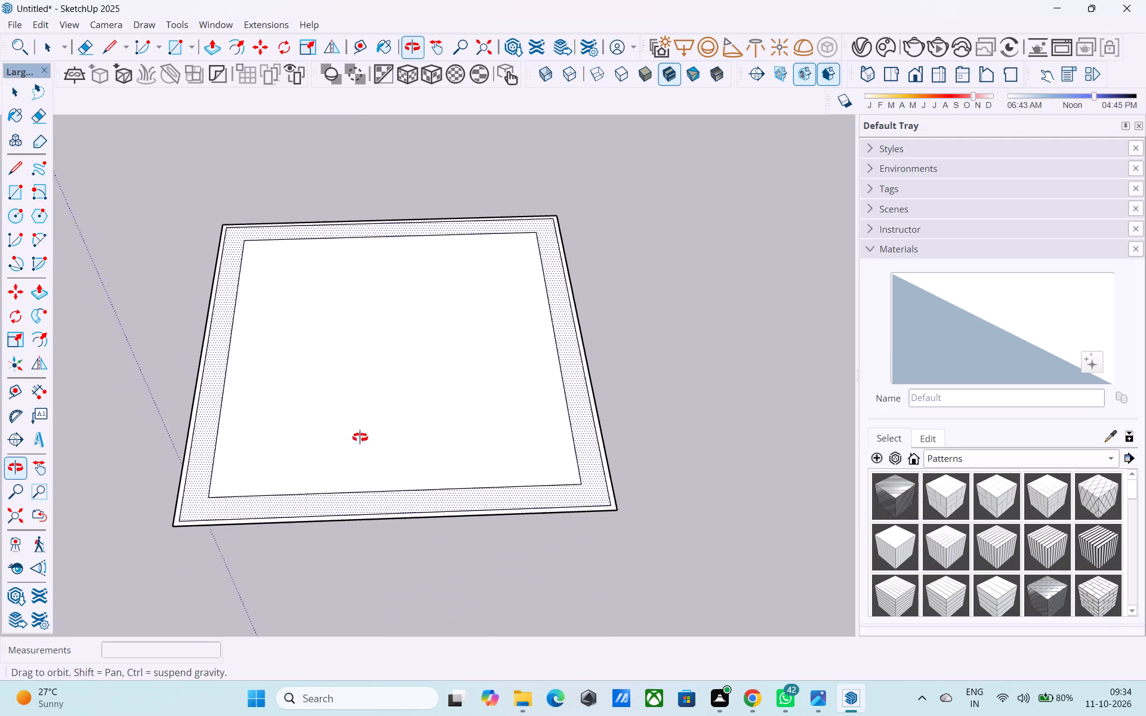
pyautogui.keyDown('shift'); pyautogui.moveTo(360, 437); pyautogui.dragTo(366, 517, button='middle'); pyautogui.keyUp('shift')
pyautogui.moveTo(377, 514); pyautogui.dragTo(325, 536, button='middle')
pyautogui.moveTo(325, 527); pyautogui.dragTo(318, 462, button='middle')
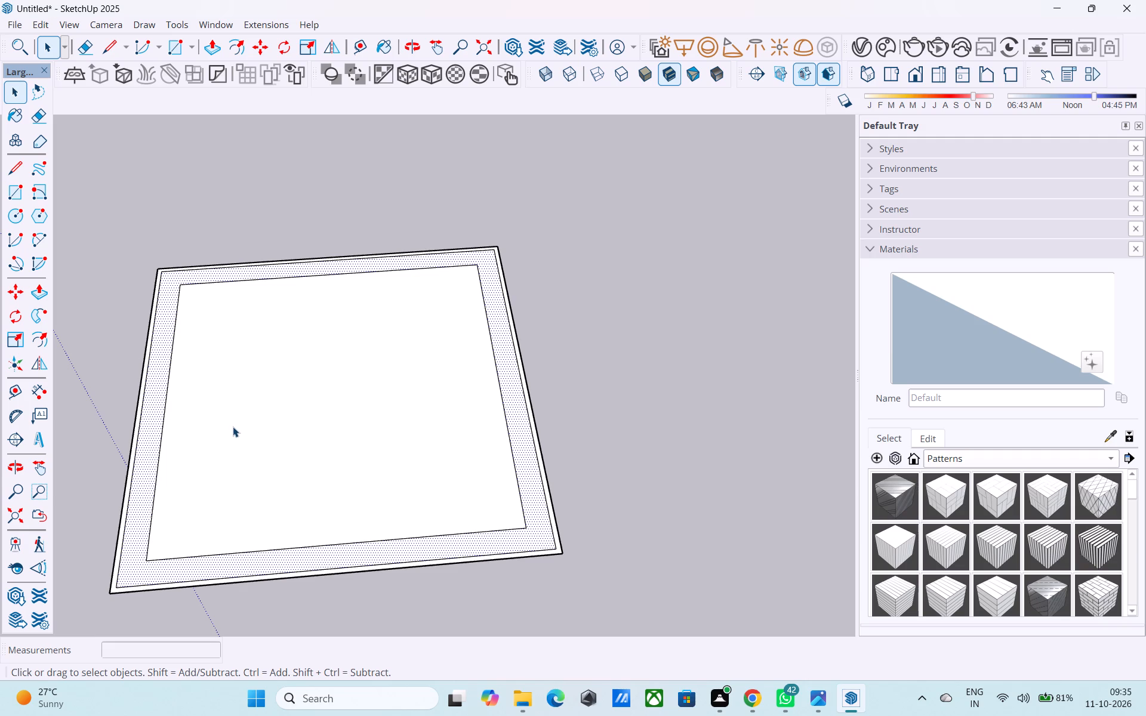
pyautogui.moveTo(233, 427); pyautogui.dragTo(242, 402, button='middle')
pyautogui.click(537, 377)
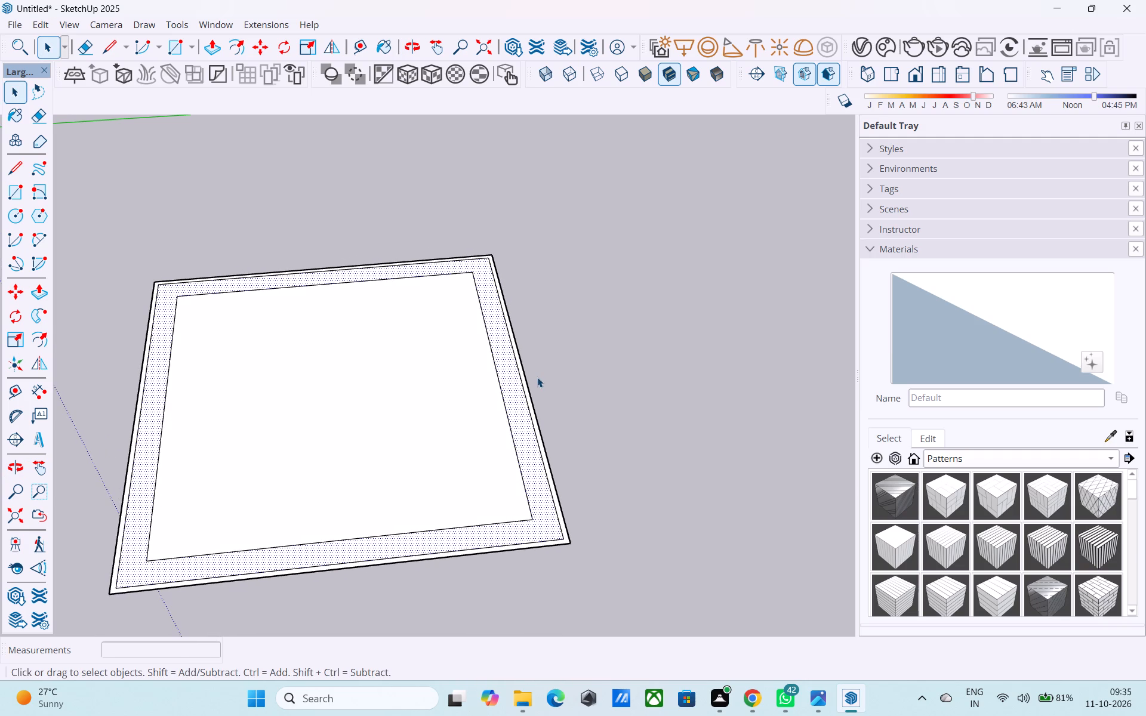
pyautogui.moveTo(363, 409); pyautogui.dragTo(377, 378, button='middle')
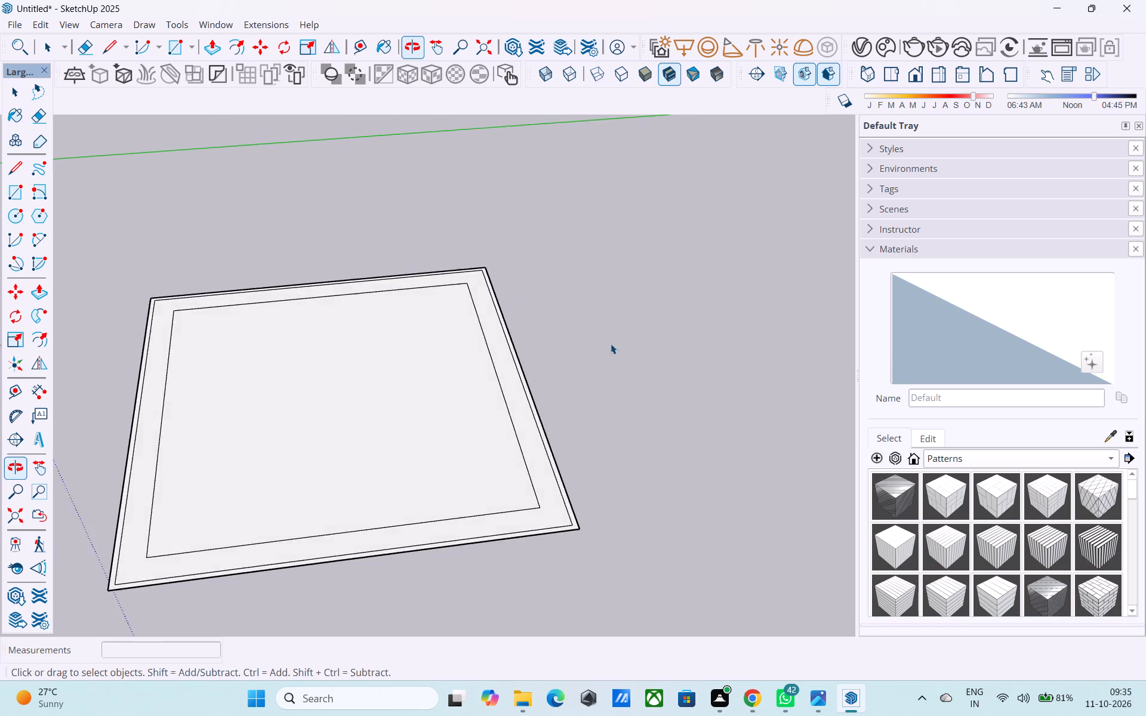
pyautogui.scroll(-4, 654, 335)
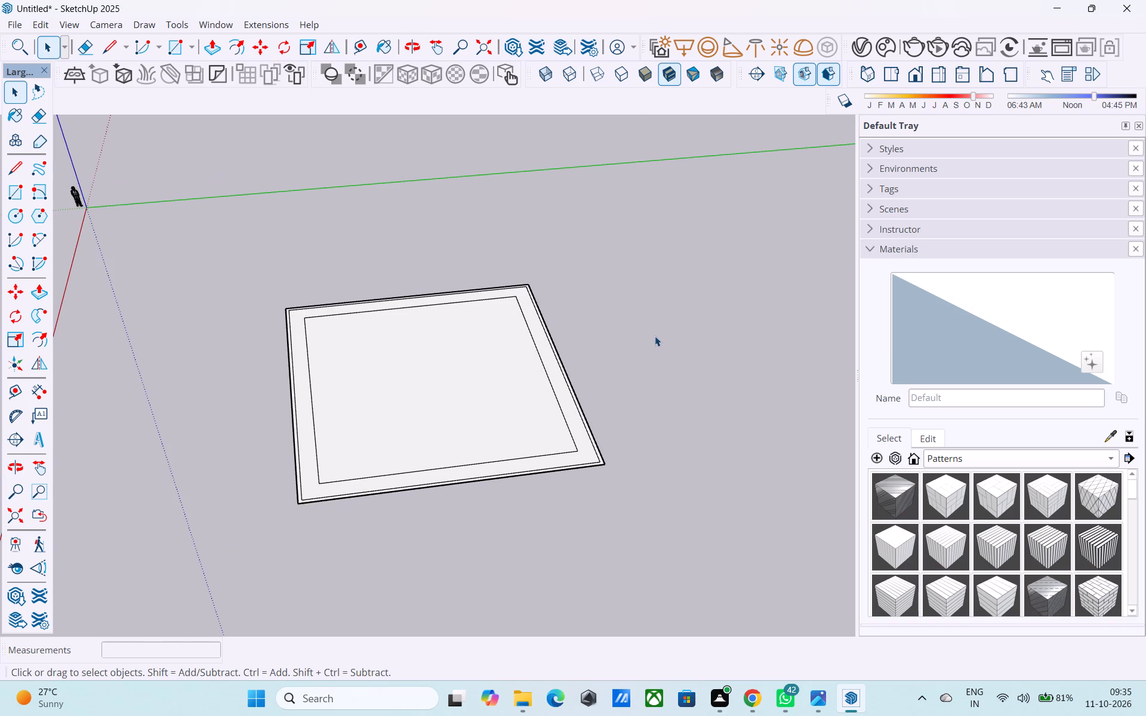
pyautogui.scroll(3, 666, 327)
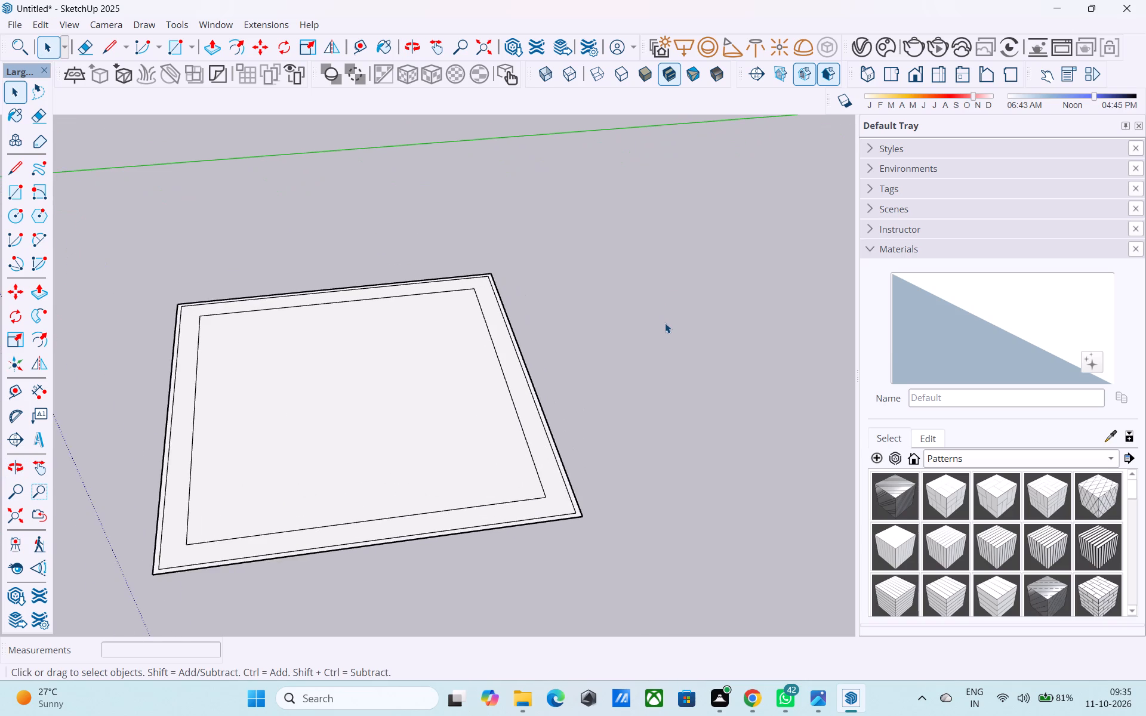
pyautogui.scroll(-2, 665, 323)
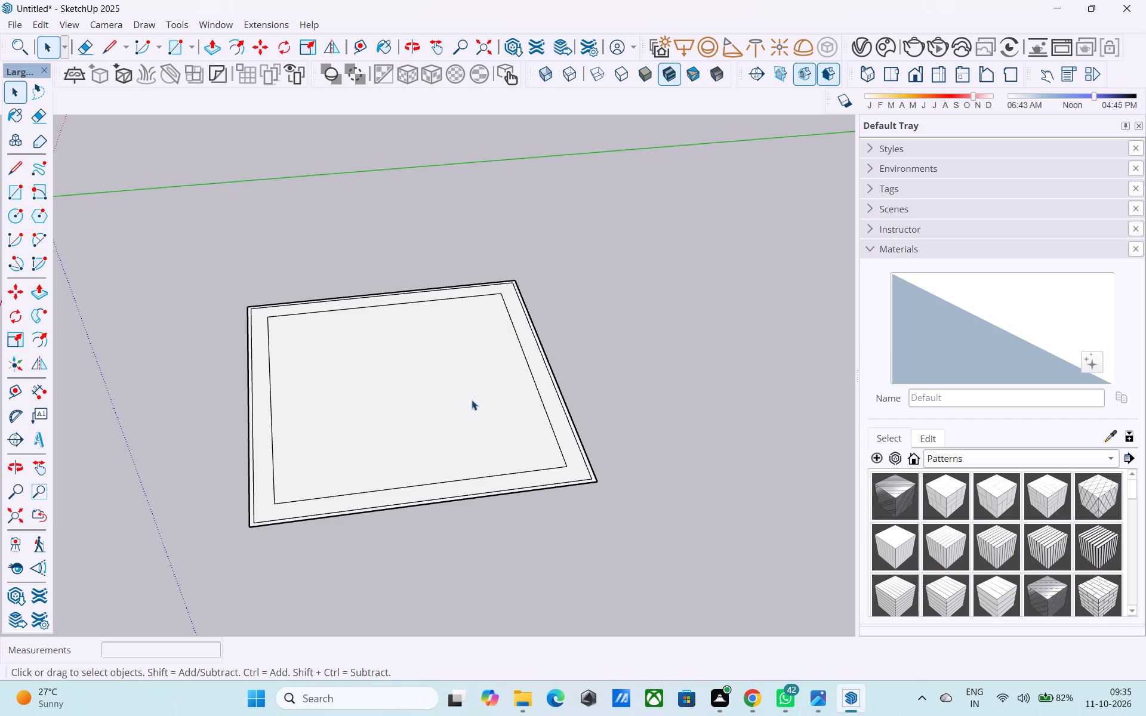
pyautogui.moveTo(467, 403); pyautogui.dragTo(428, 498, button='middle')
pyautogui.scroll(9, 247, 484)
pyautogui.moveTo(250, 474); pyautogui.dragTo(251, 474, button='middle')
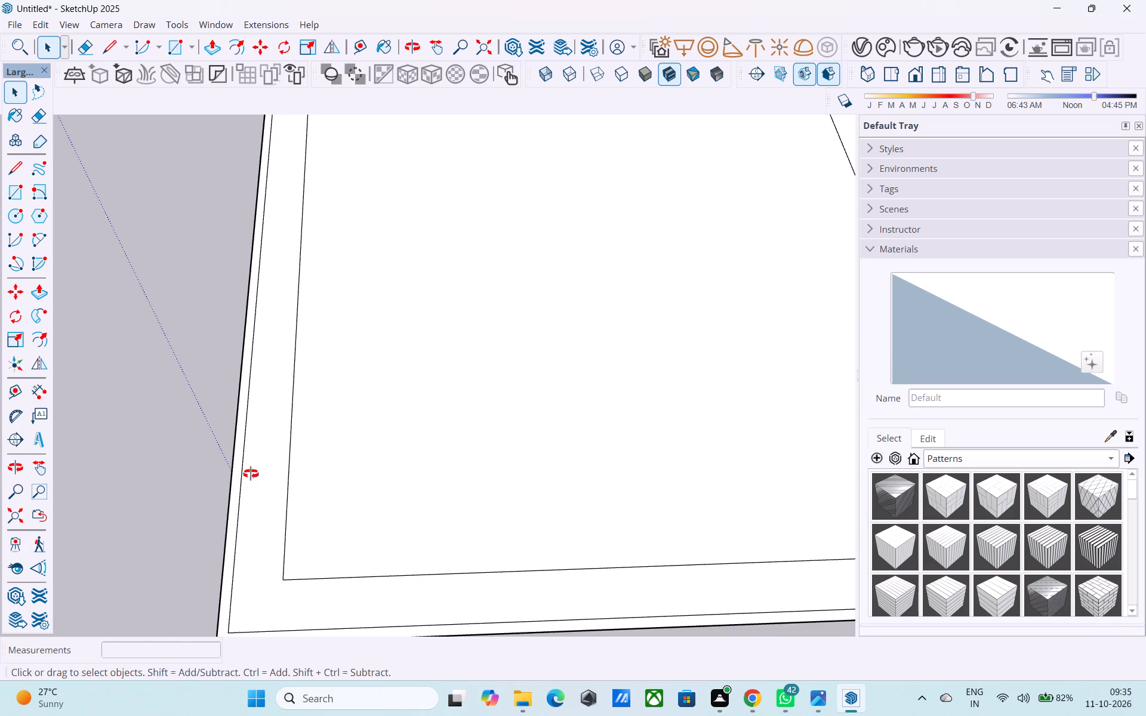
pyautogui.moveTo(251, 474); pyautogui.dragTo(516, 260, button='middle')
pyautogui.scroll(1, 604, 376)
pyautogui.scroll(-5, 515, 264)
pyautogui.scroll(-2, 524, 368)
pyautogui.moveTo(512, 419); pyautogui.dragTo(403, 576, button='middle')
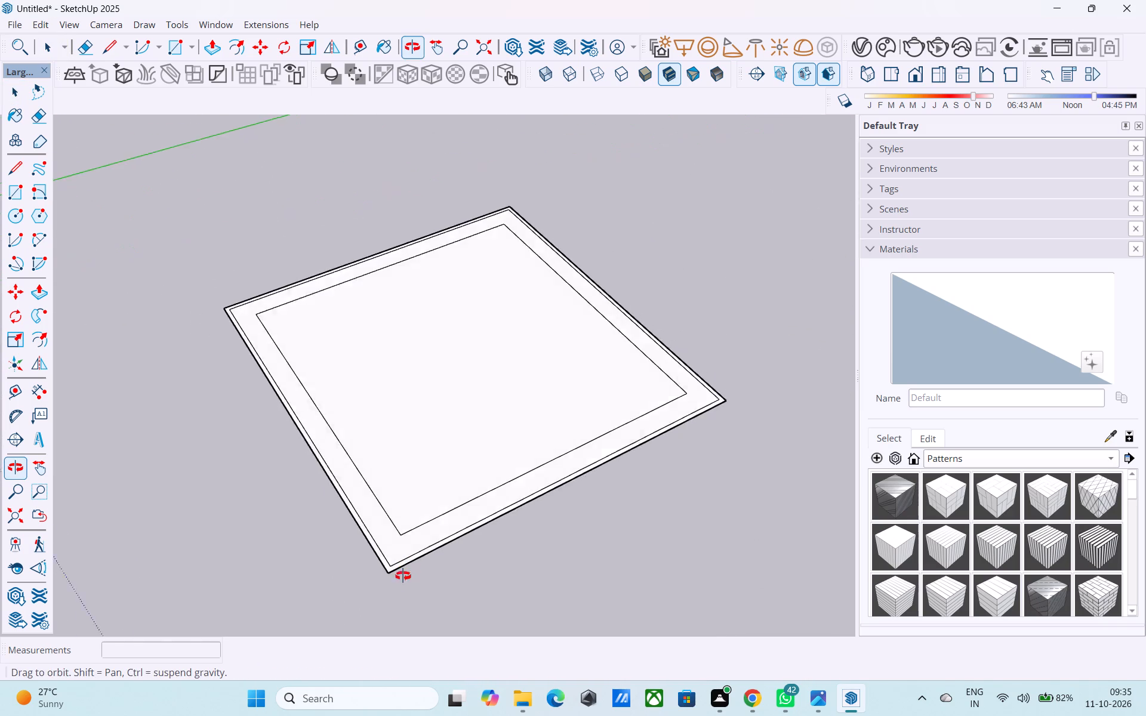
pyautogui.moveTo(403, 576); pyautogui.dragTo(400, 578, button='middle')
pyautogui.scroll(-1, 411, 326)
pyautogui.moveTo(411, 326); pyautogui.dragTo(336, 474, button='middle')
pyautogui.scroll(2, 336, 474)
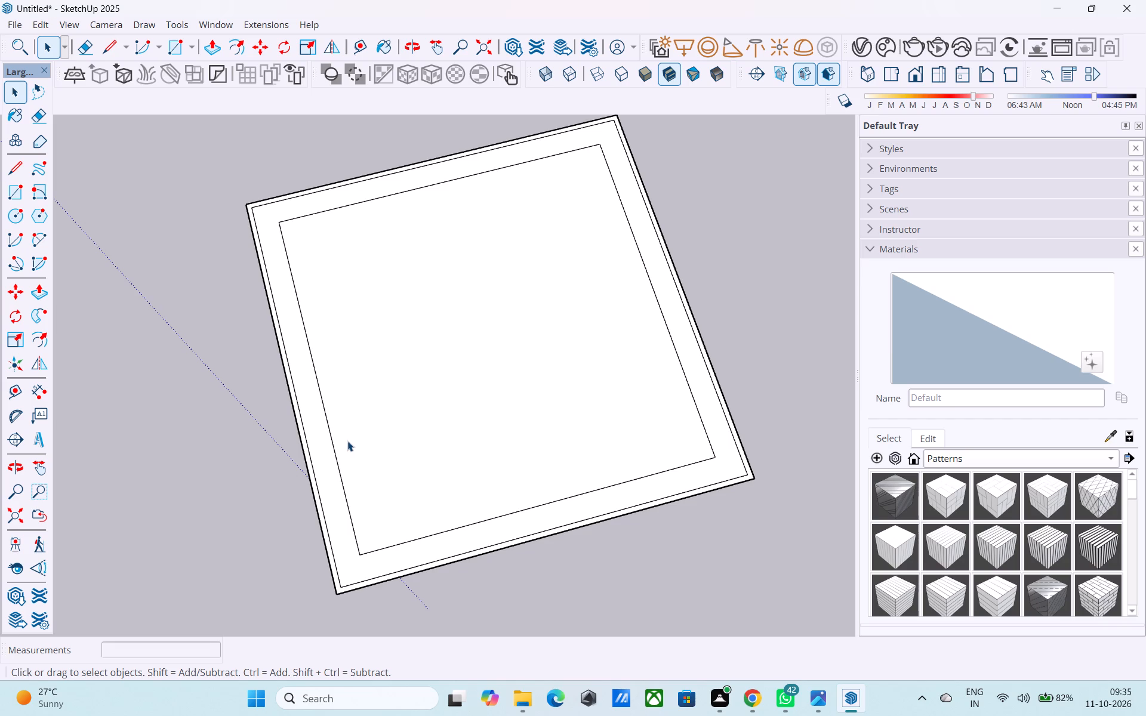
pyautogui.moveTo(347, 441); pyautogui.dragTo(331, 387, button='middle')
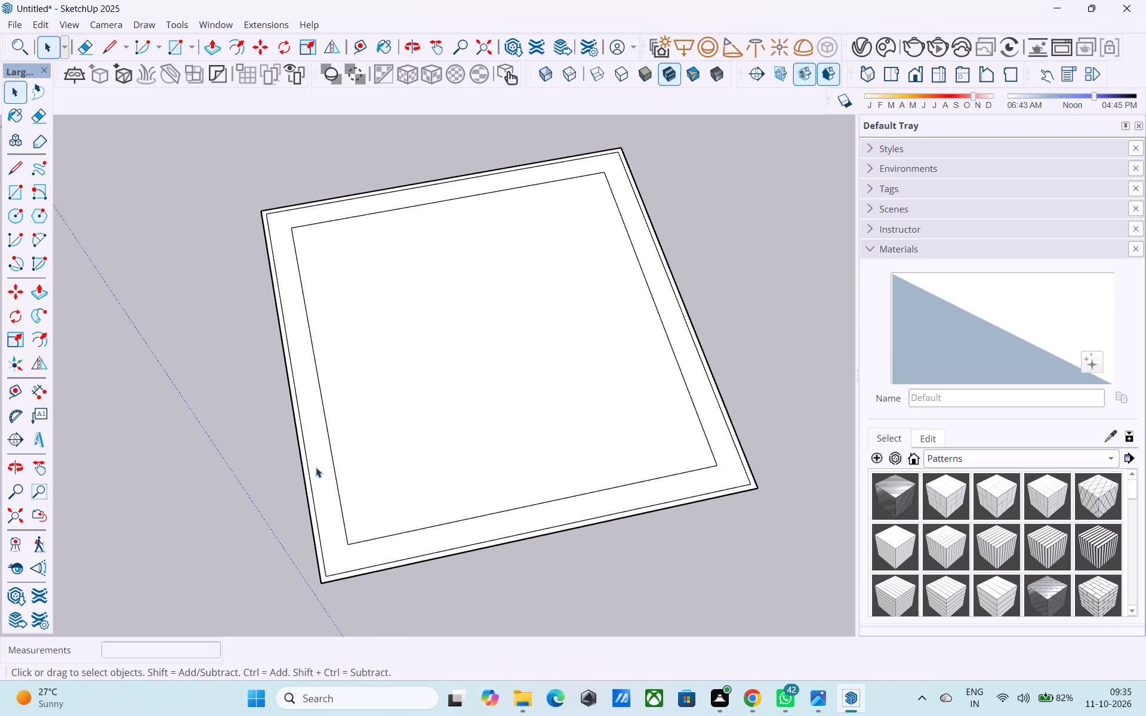
# Offset the outline of the central face 9" inward to form a wall-thickness band inside the 3.5' band.
pyautogui.moveTo(355, 523); pyautogui.dragTo(392, 508, button='middle')
pyautogui.scroll(2, 396, 506)
pyautogui.click(405, 492)
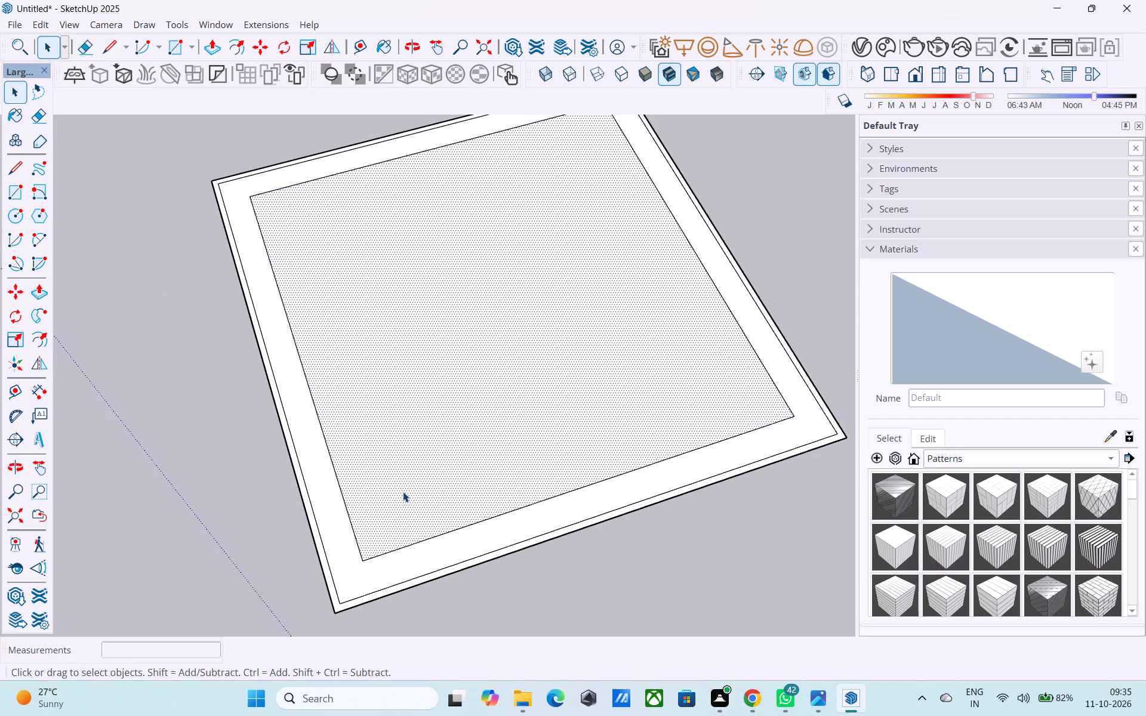
pyautogui.press('f')
pyautogui.click(403, 489)
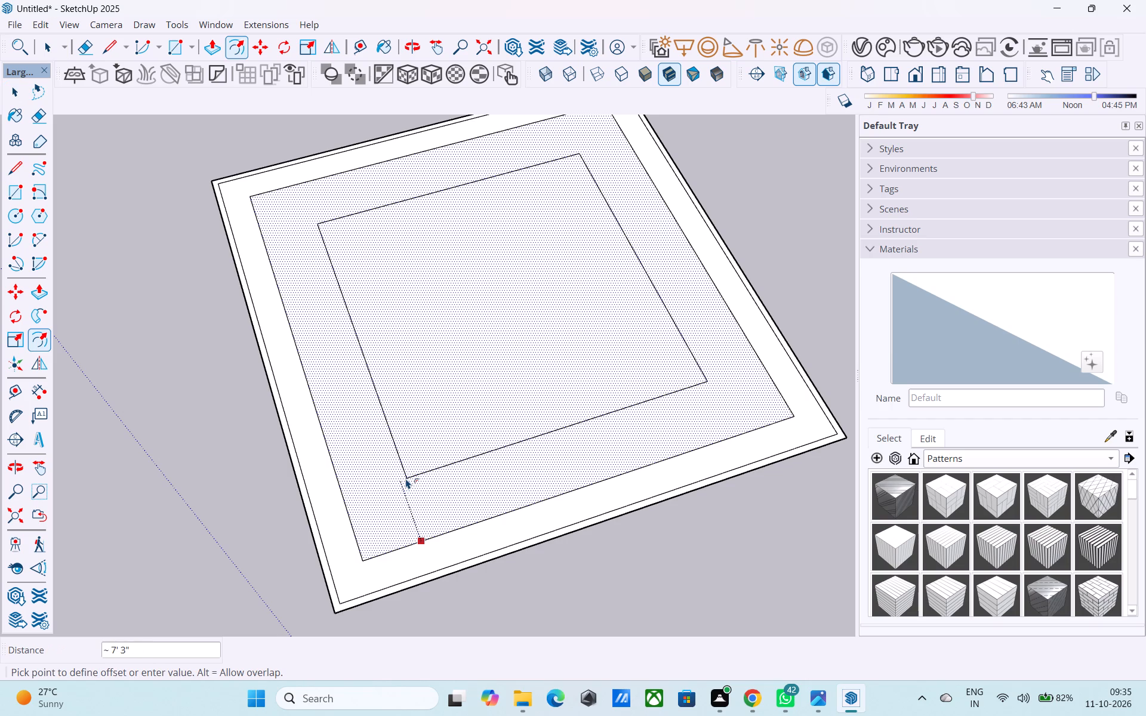
pyautogui.write('9"')
pyautogui.press('Return')
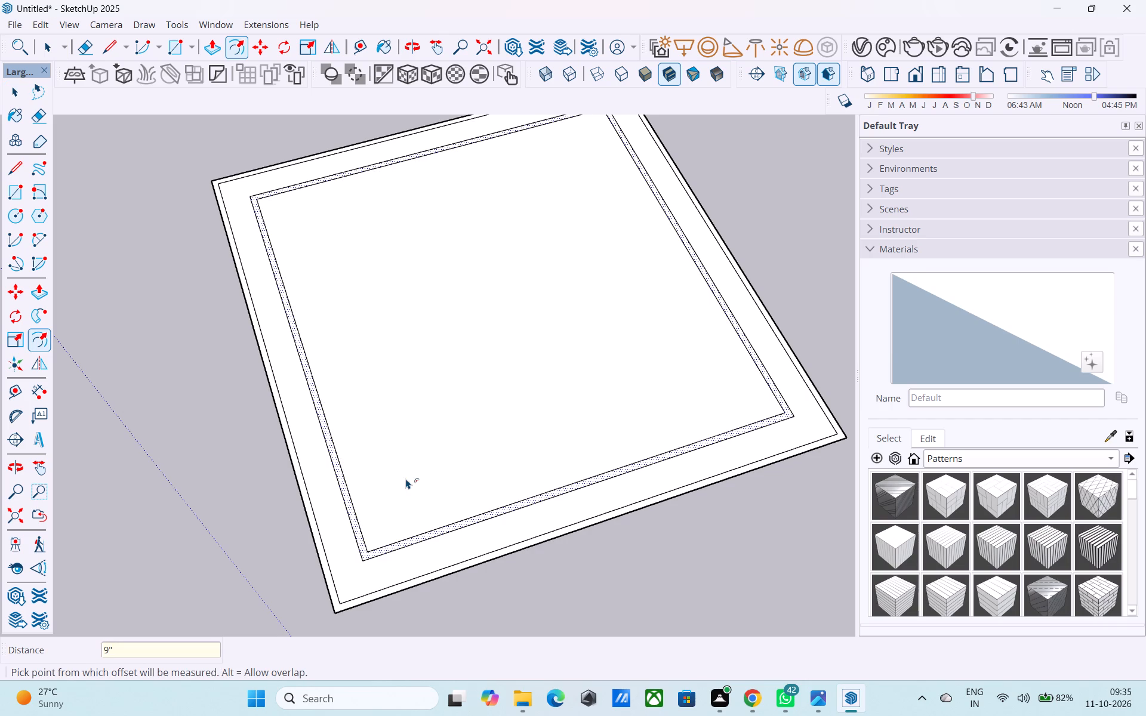
pyautogui.press('space')
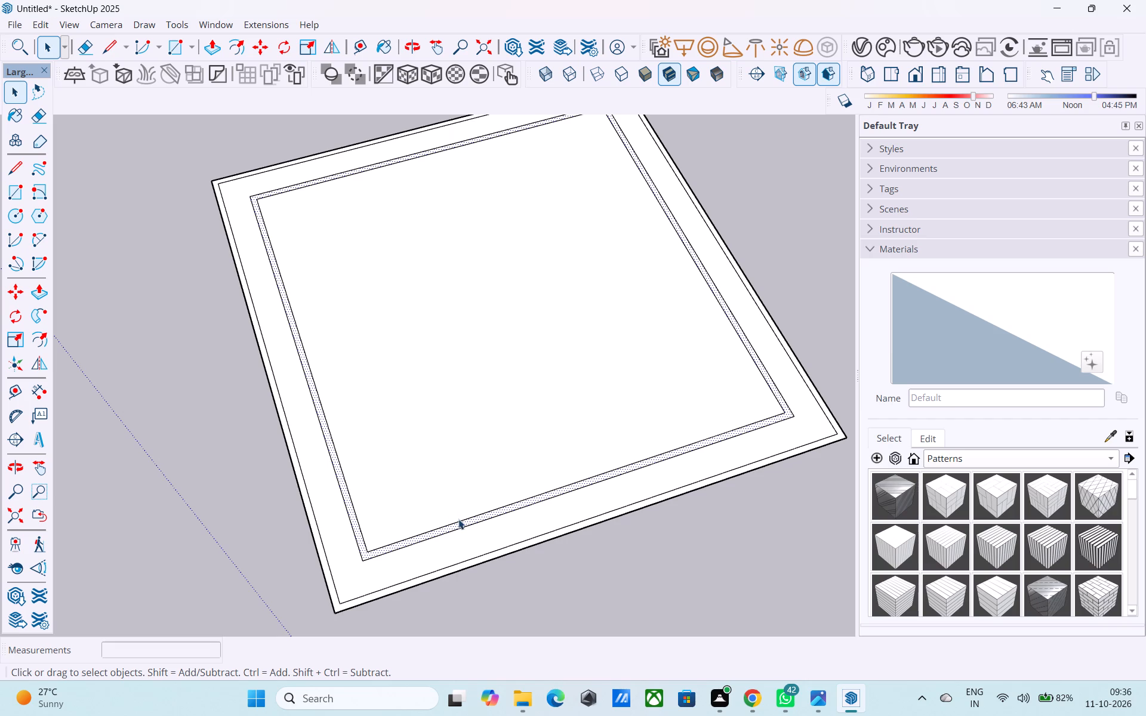
# Copy the front inner edge of the new 9" band 8' inward along the red axis.
pyautogui.scroll(1, 465, 521)
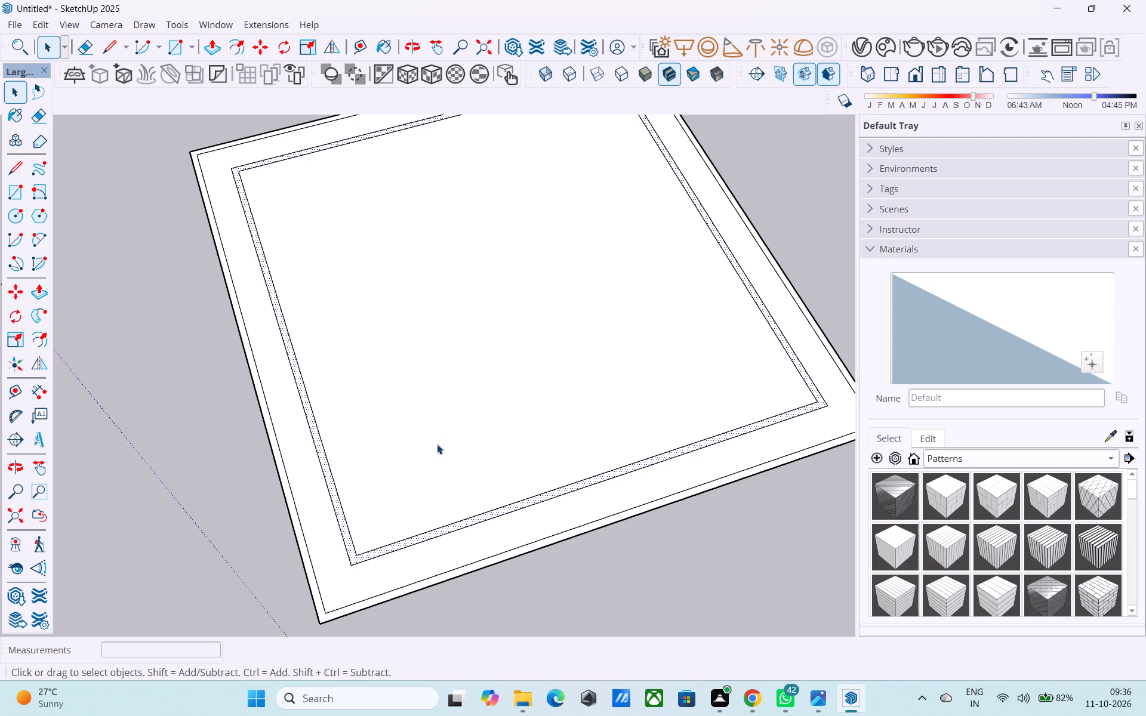
pyautogui.click(427, 529)
pyautogui.click(425, 533)
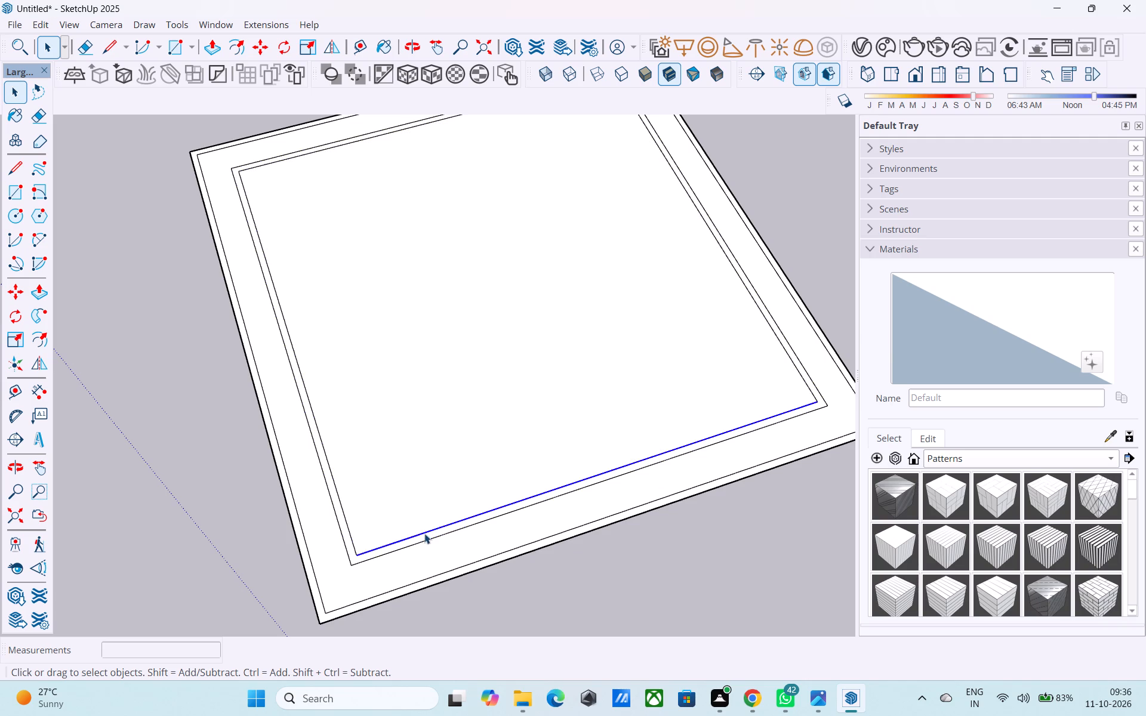
pyautogui.press('m')
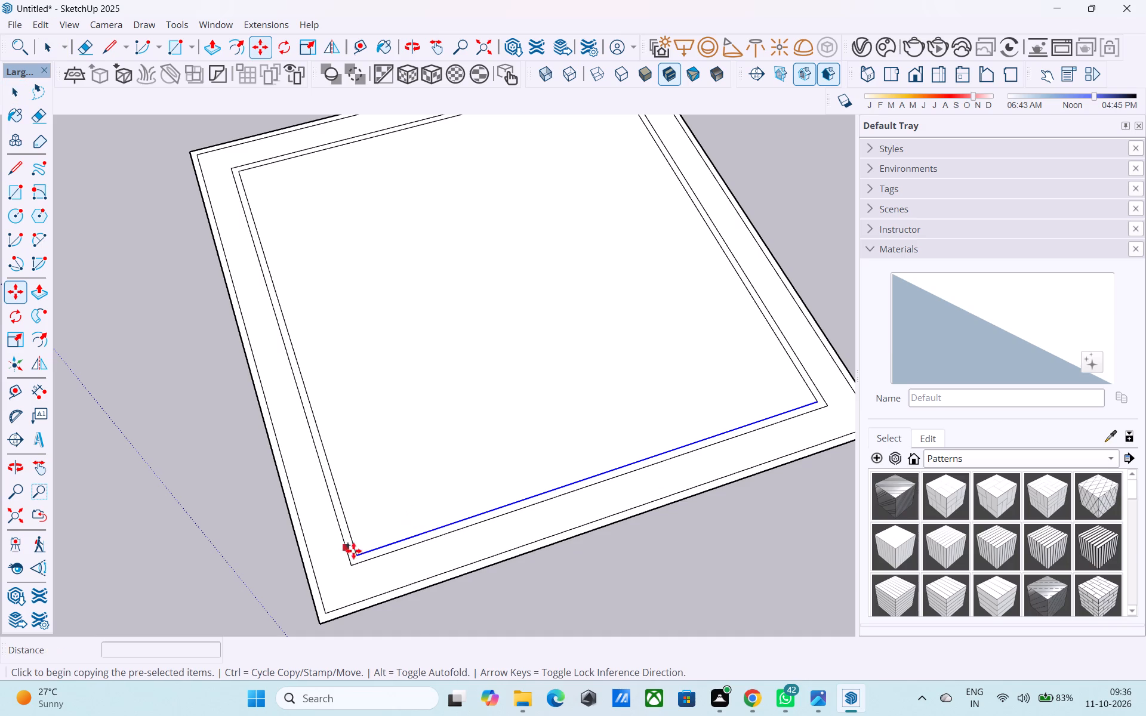
pyautogui.click(358, 555)
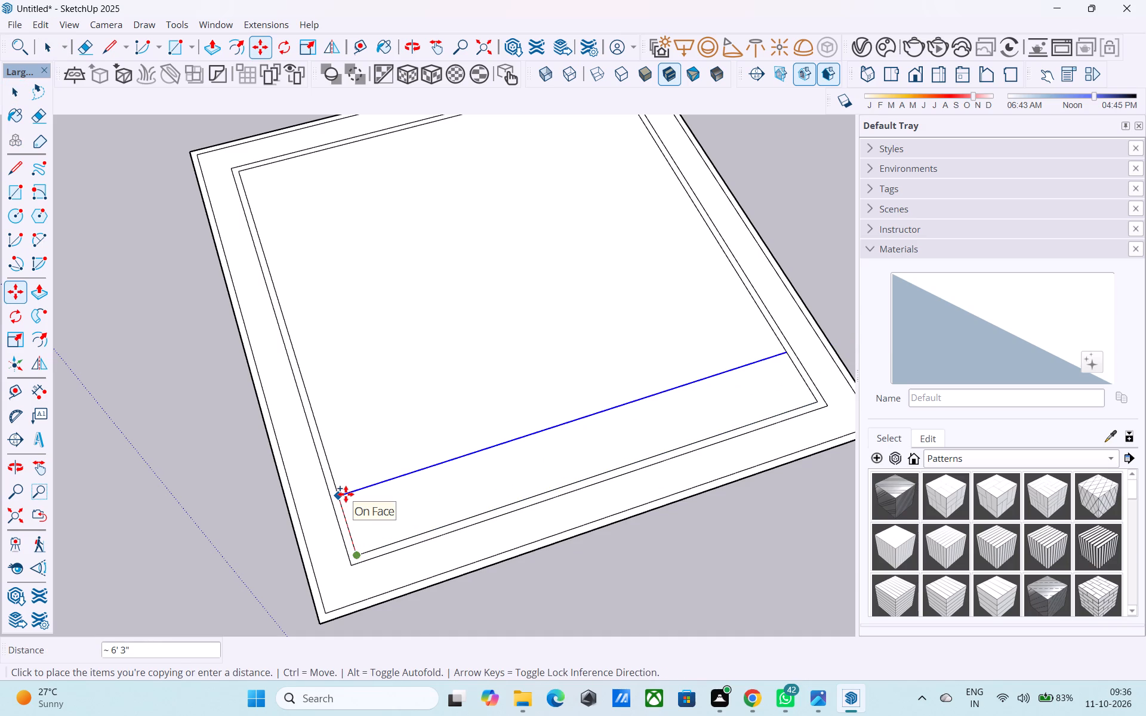
pyautogui.write("8'")
pyautogui.press('Return')
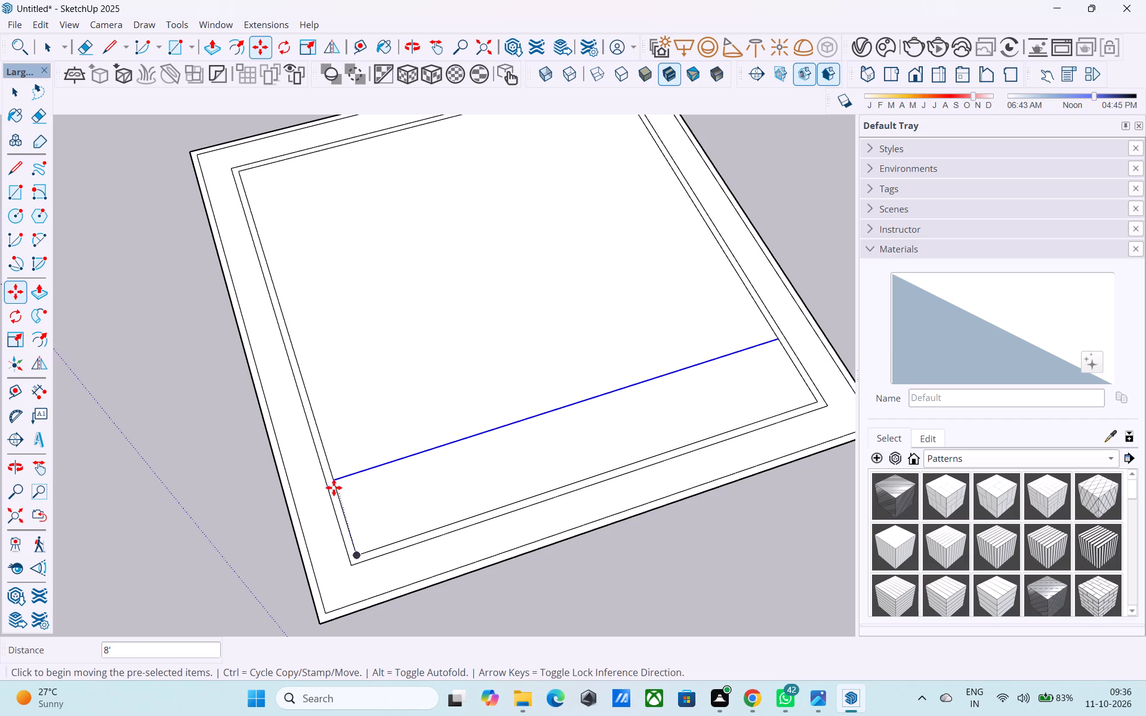
# Copy the new cross line another 6" inward along the red axis to form a partition thickness.
pyautogui.click(333, 482)
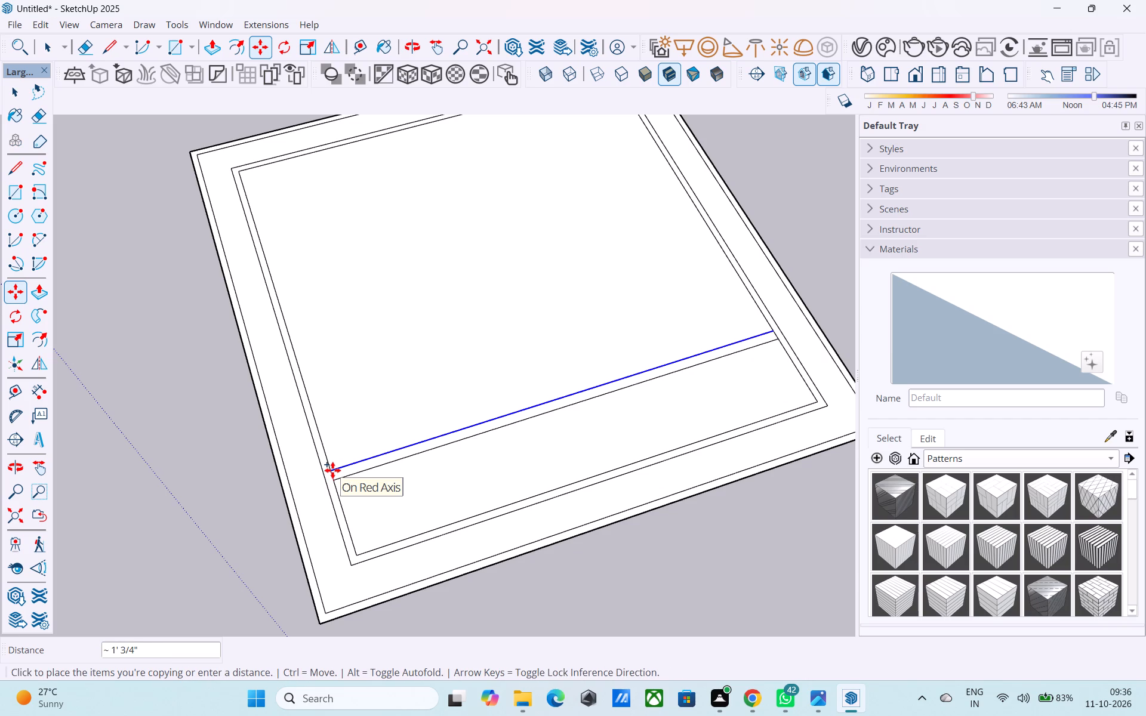
pyautogui.write('6"')
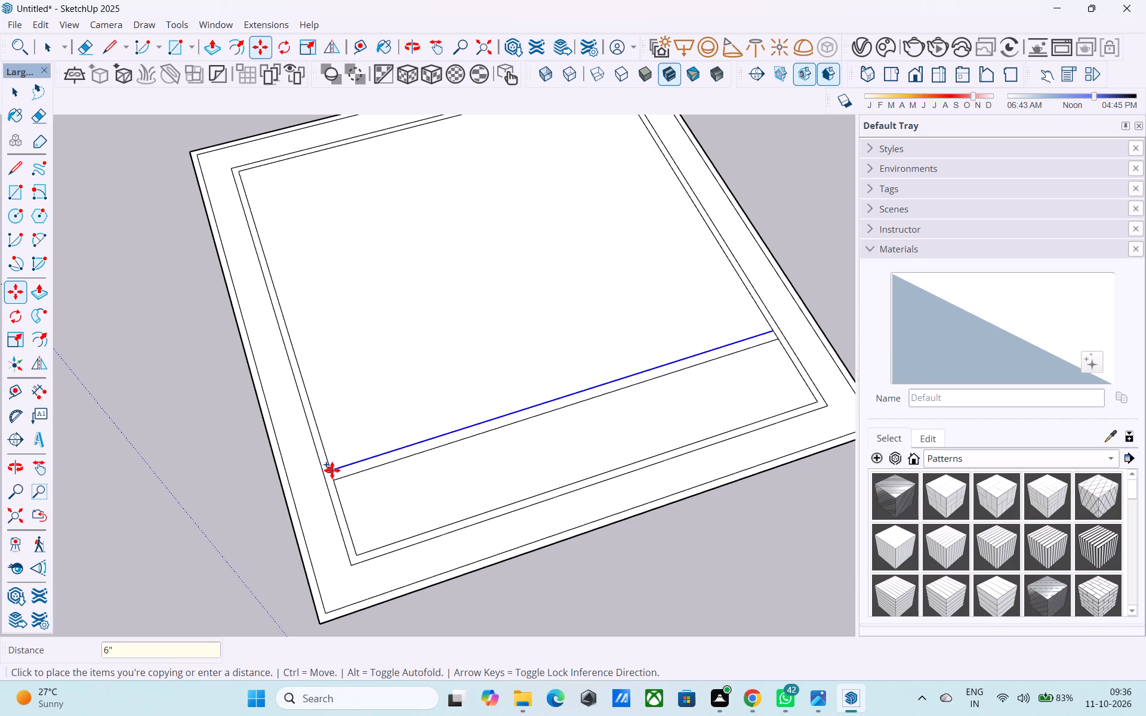
pyautogui.press('Return')
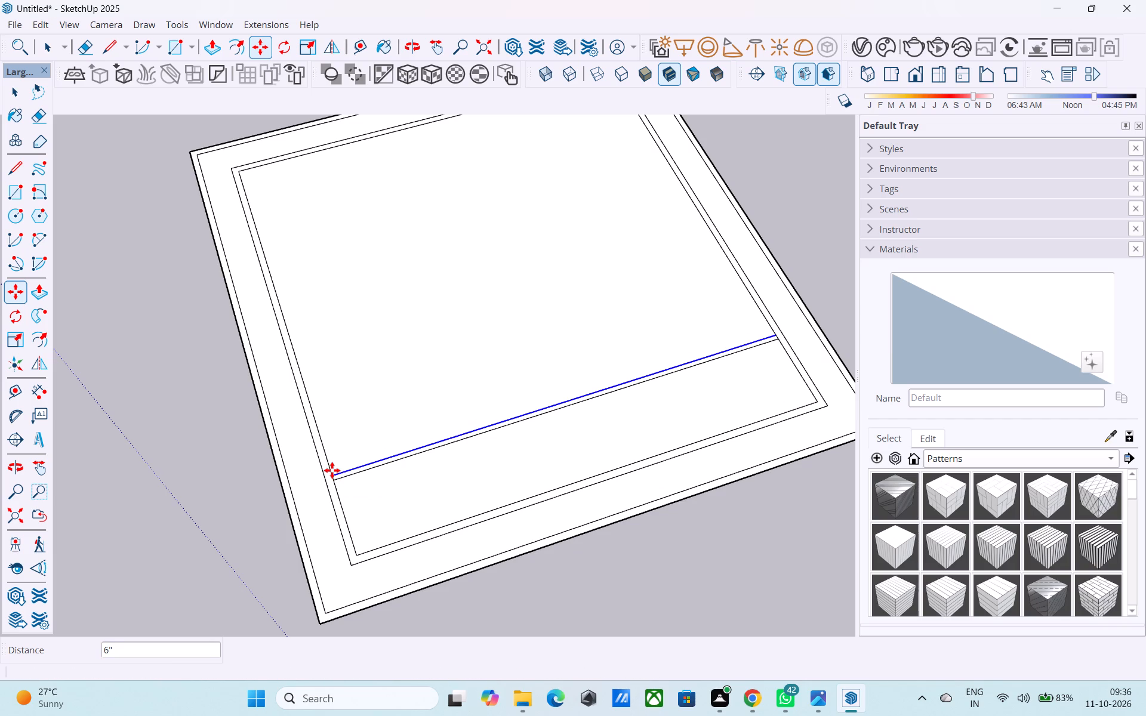
pyautogui.press('space')
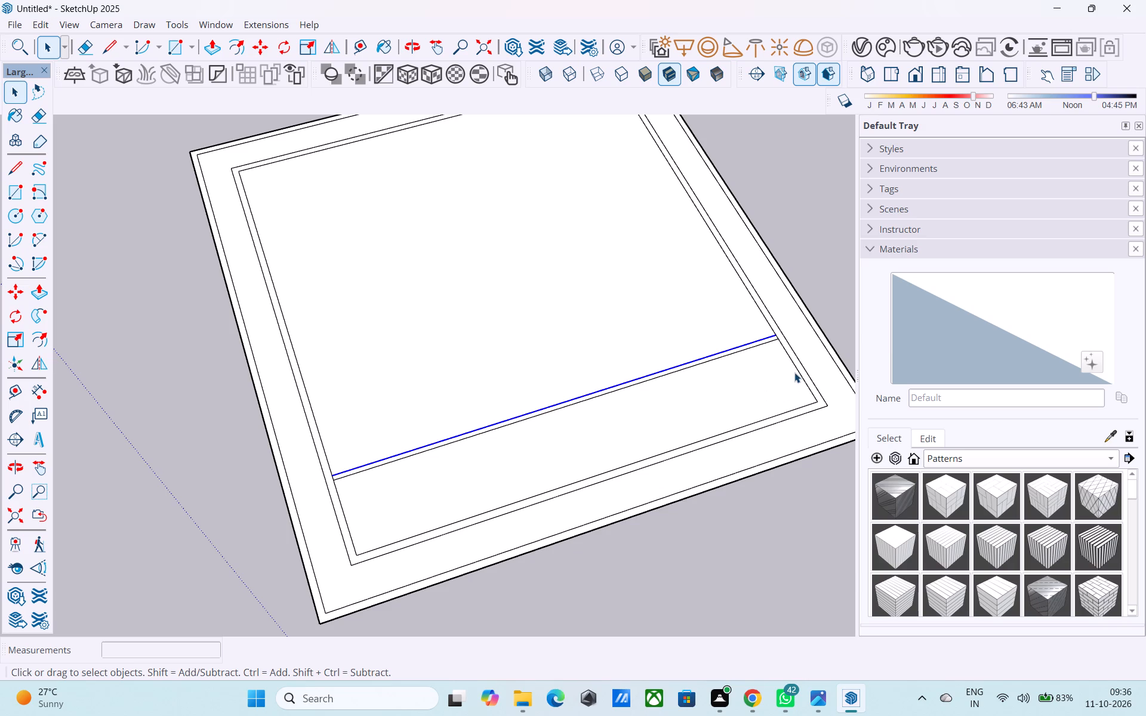
# Copy the right inner edge beyond the 6" partition 30' along the green axis toward the opposite wall.
pyautogui.click(767, 325)
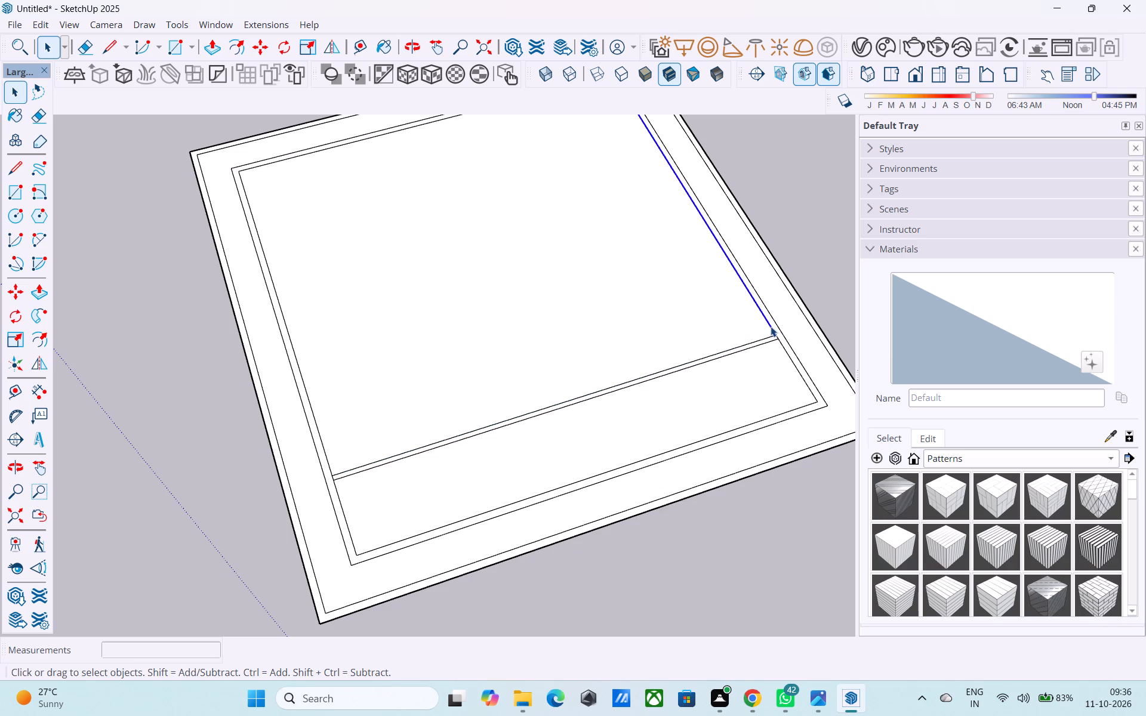
pyautogui.press('m')
pyautogui.scroll(2, 782, 341)
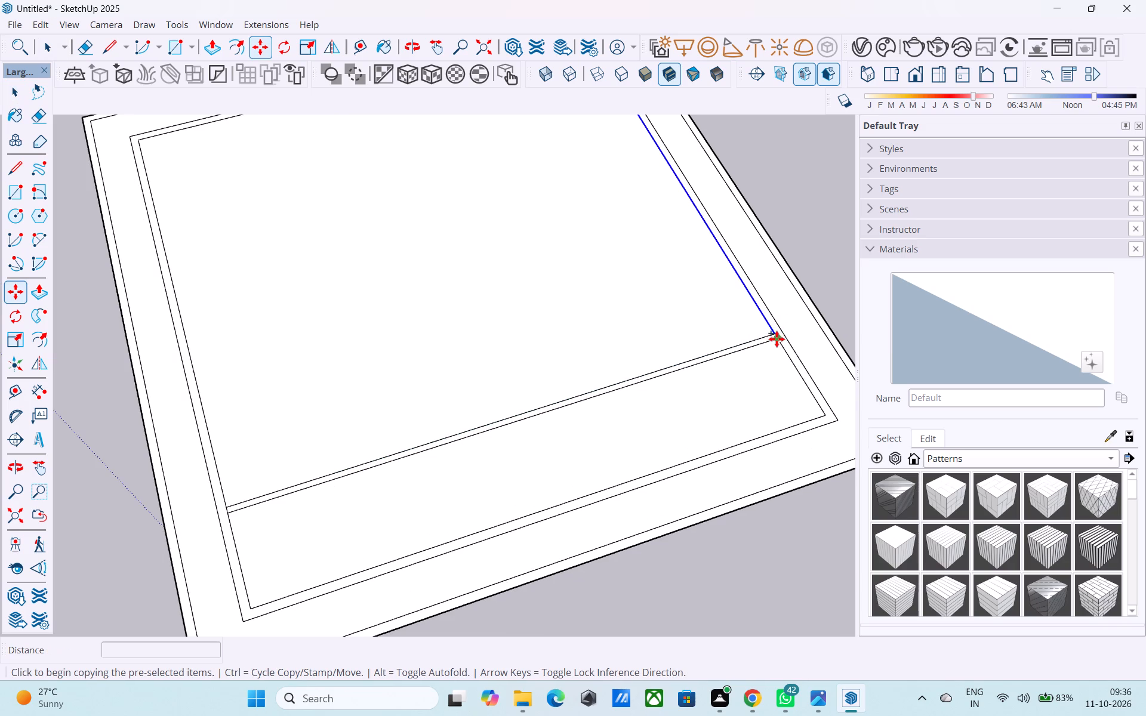
pyautogui.click(773, 335)
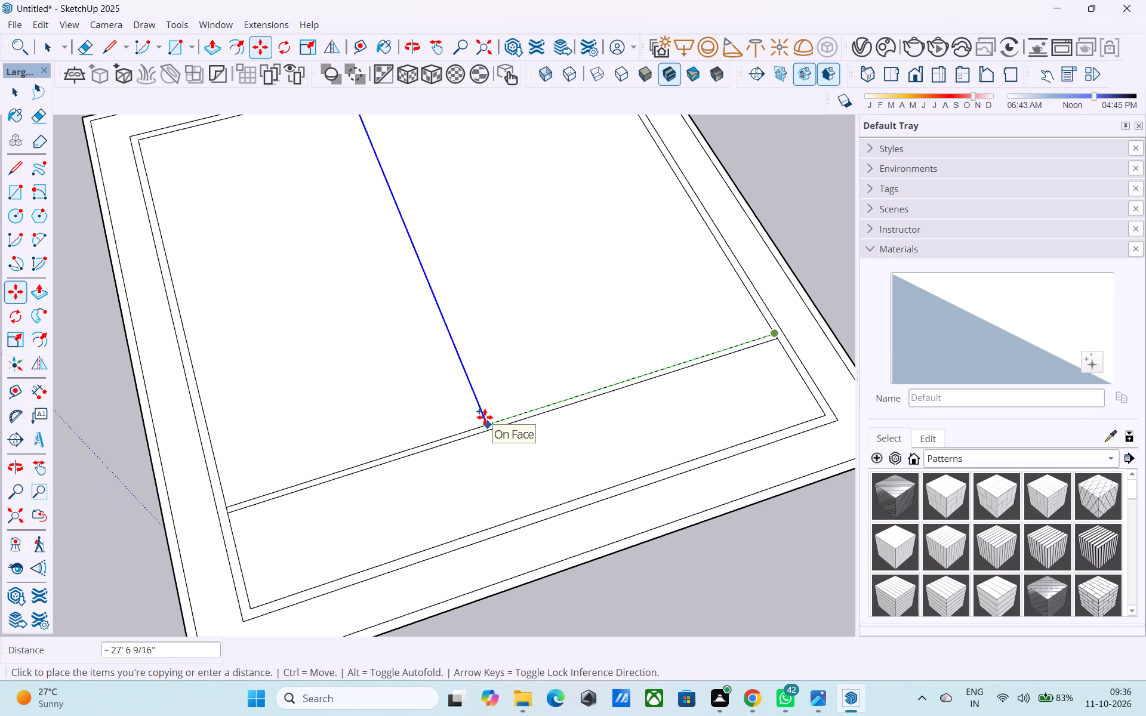
pyautogui.press('3')
pyautogui.write("0'")
pyautogui.press('Return')
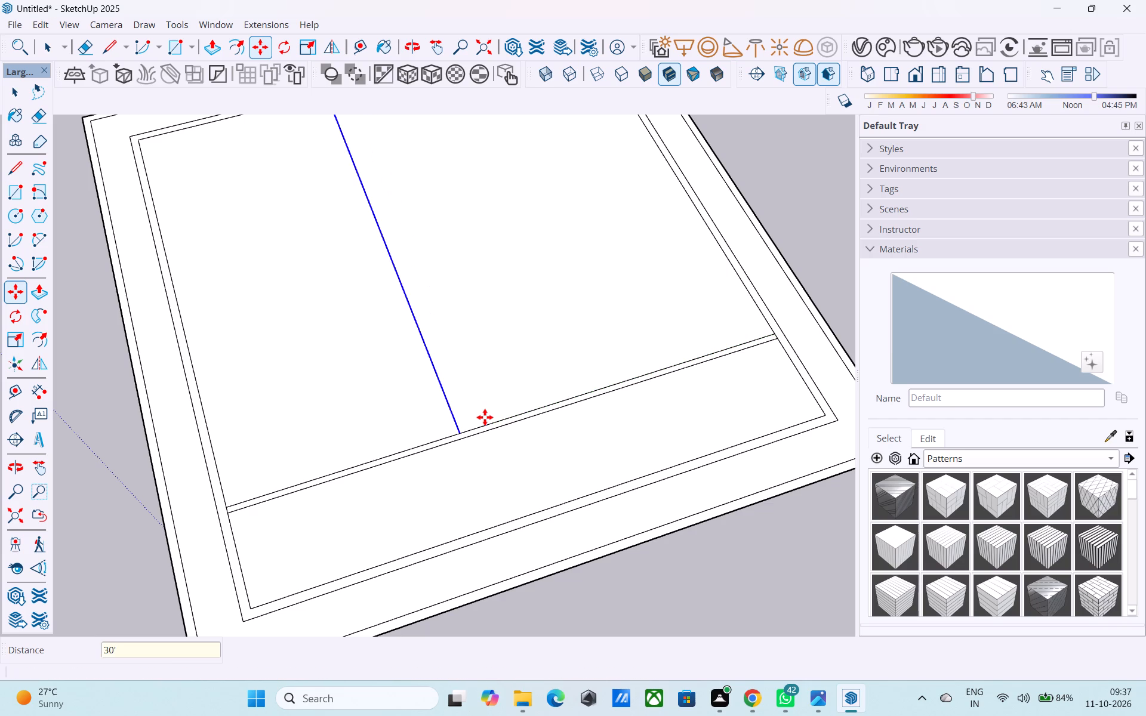
# Copy the new lengthwise line further along the green axis, trying distances of 4' and 6' before setting 8'.
pyautogui.click(458, 430)
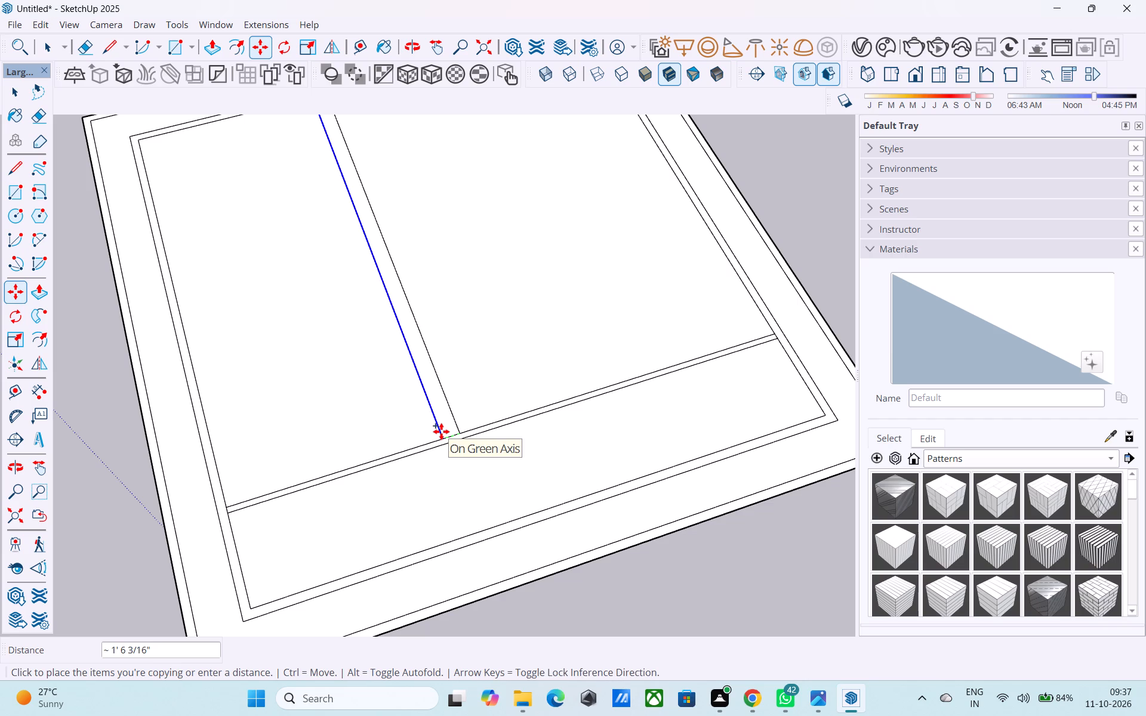
pyautogui.write("4'")
pyautogui.press('Return')
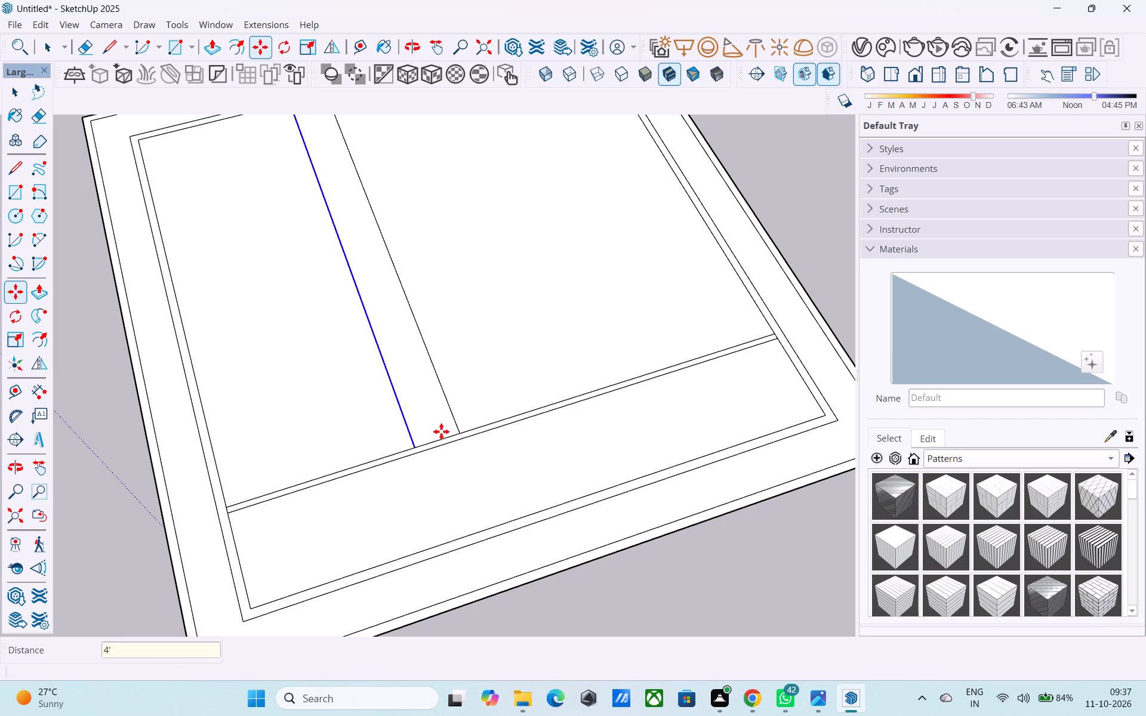
pyautogui.write("6'")
pyautogui.press('Return')
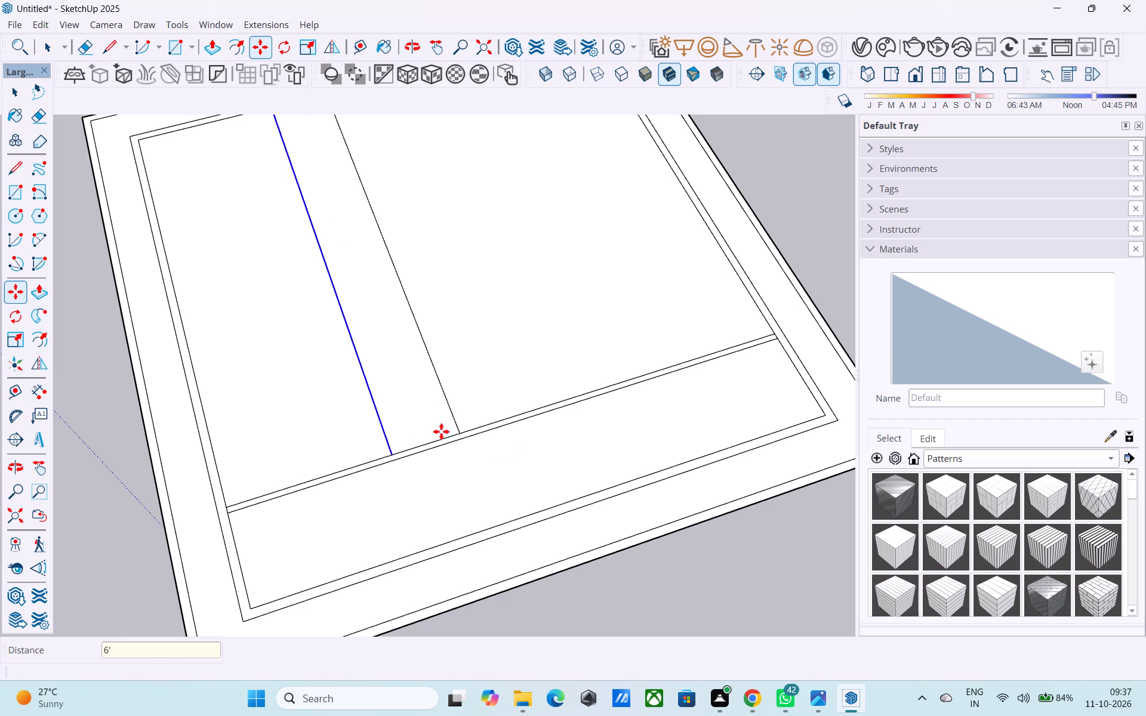
pyautogui.write("8'")
pyautogui.press('Return')
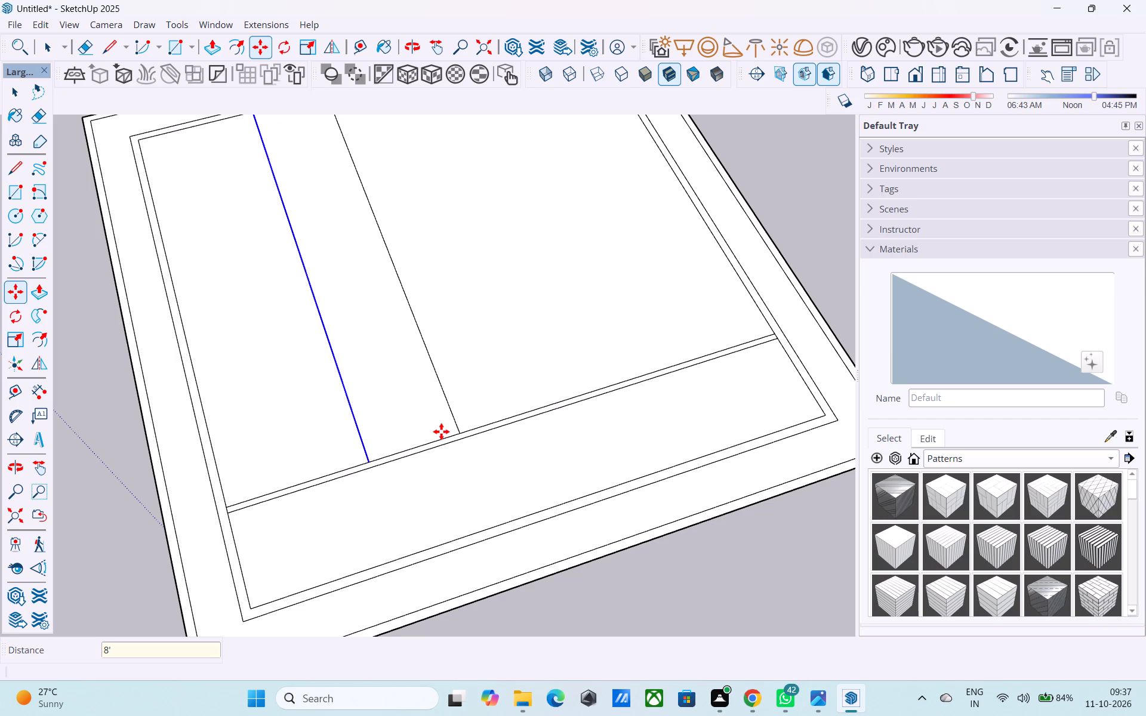
# Check the distance along the cross partition from the newest lengthwise line to the left inner wall.
pyautogui.press('l')
pyautogui.click(373, 458)
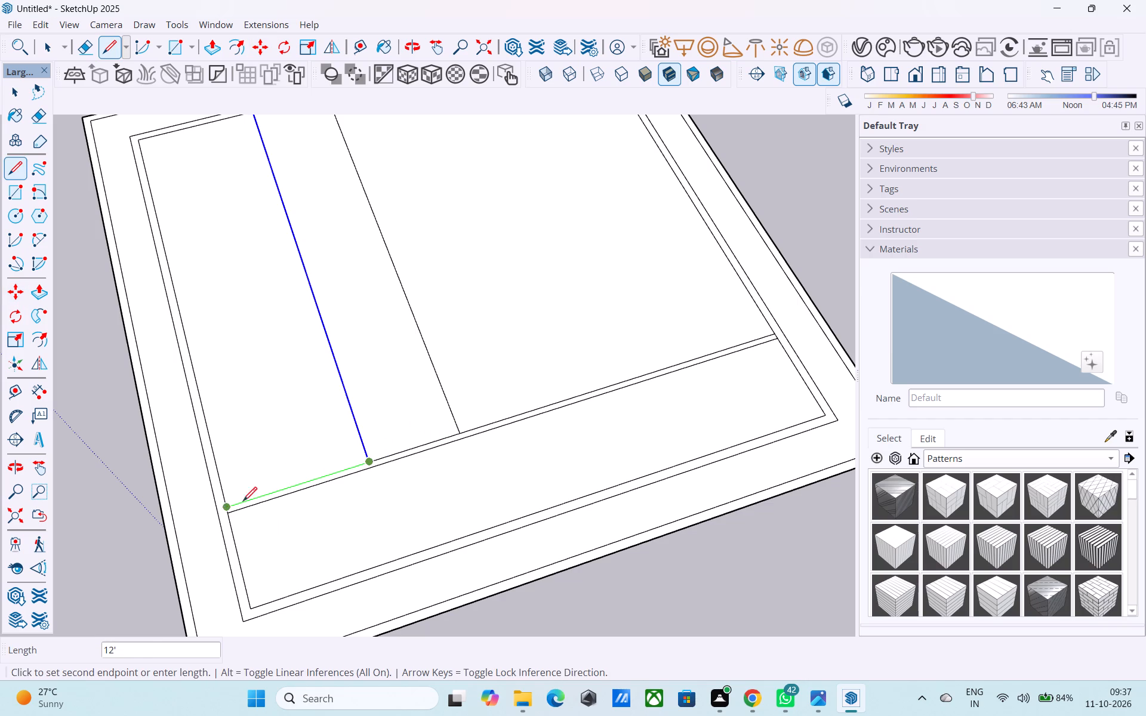
pyautogui.press('space')
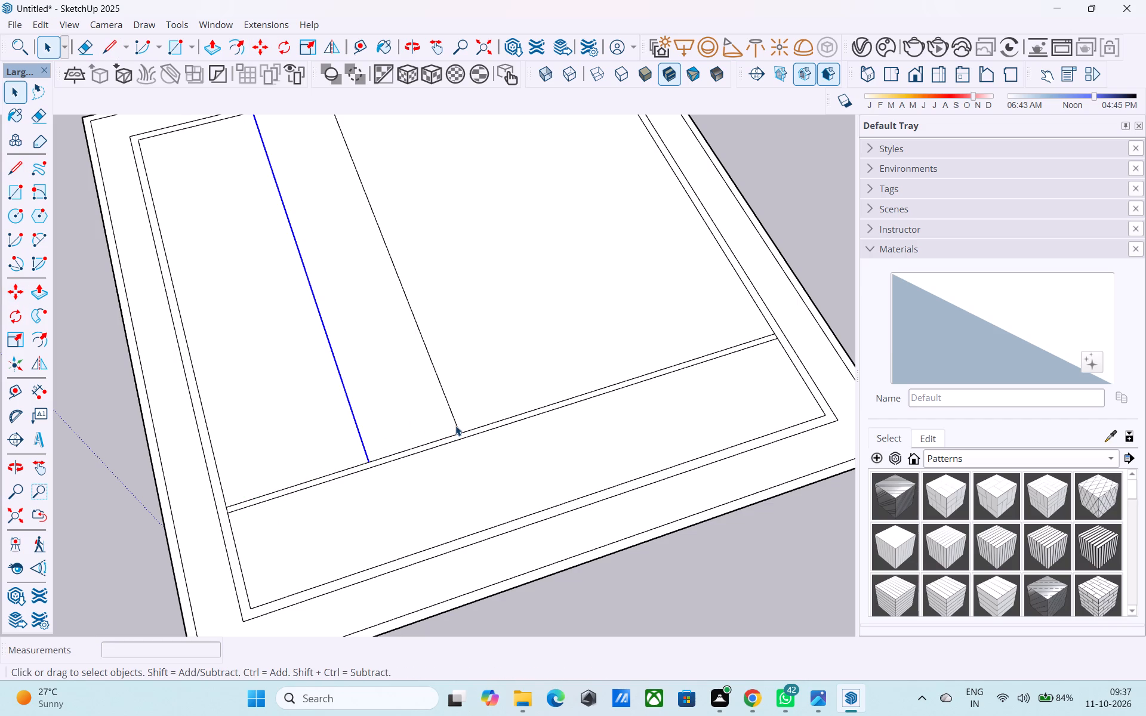
# Copy the first lengthwise line 6" along the green axis to form a partition thickness.
pyautogui.click(456, 424)
pyautogui.press('m')
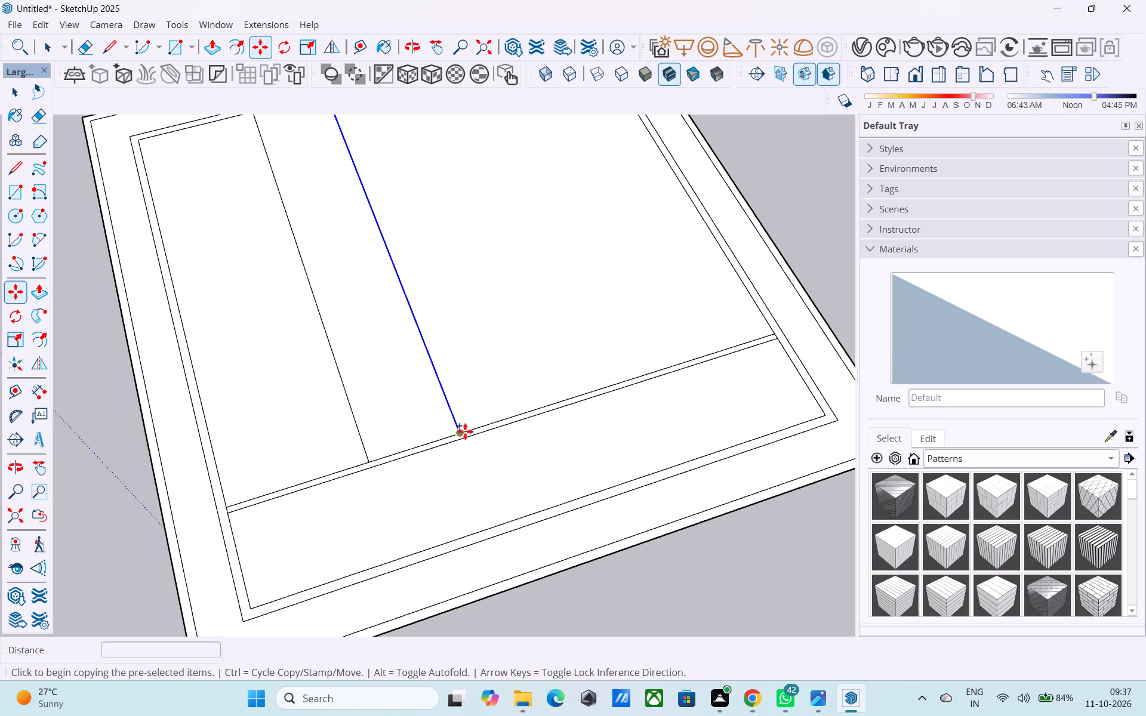
pyautogui.click(459, 430)
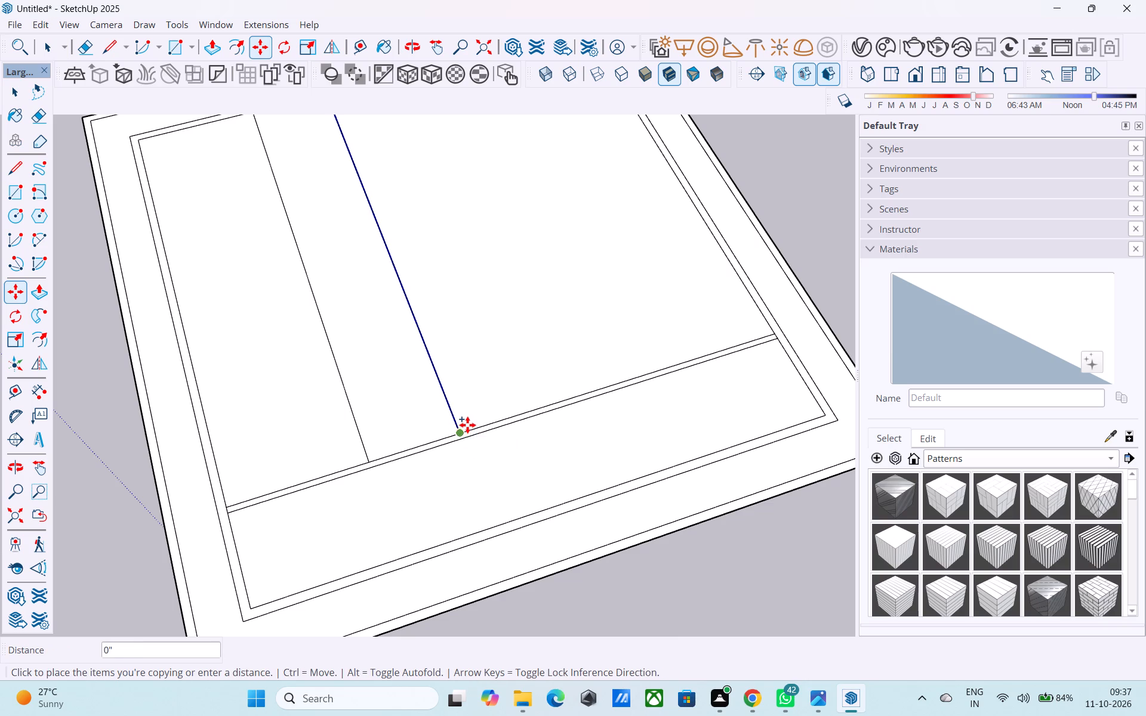
pyautogui.write('6"')
pyautogui.press('Return')
pyautogui.press('space')
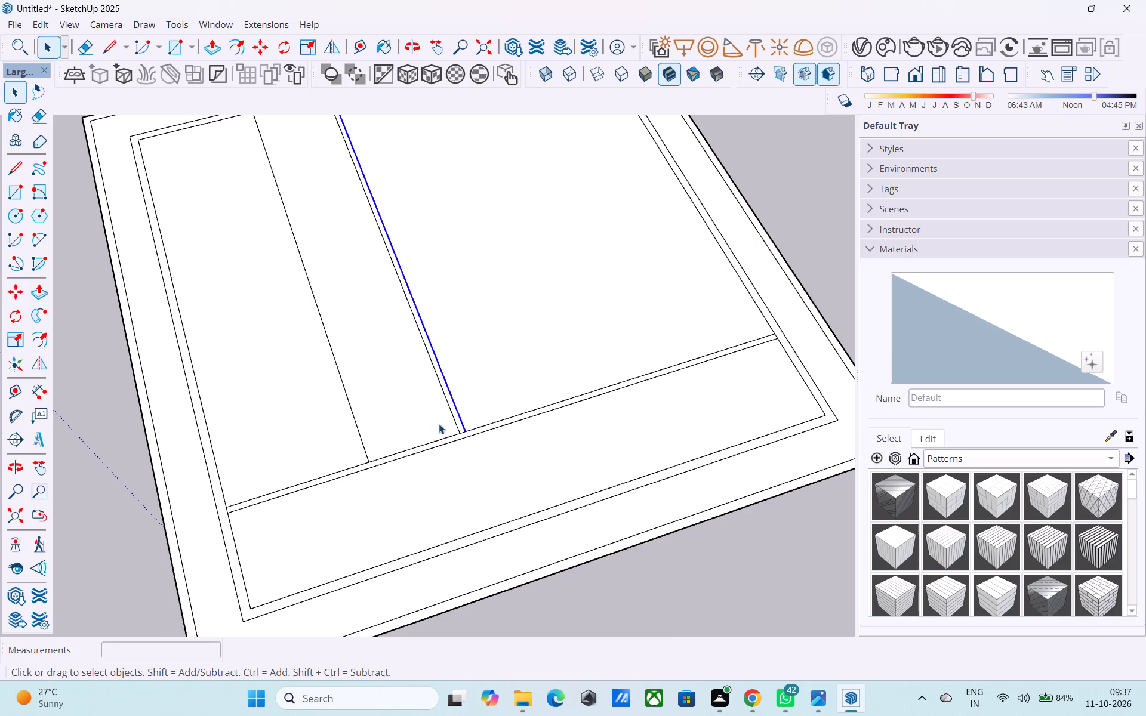
# Copy the second lengthwise line 6" toward the left inner wall to form the other partition's thickness.
pyautogui.click(362, 447)
pyautogui.press('m')
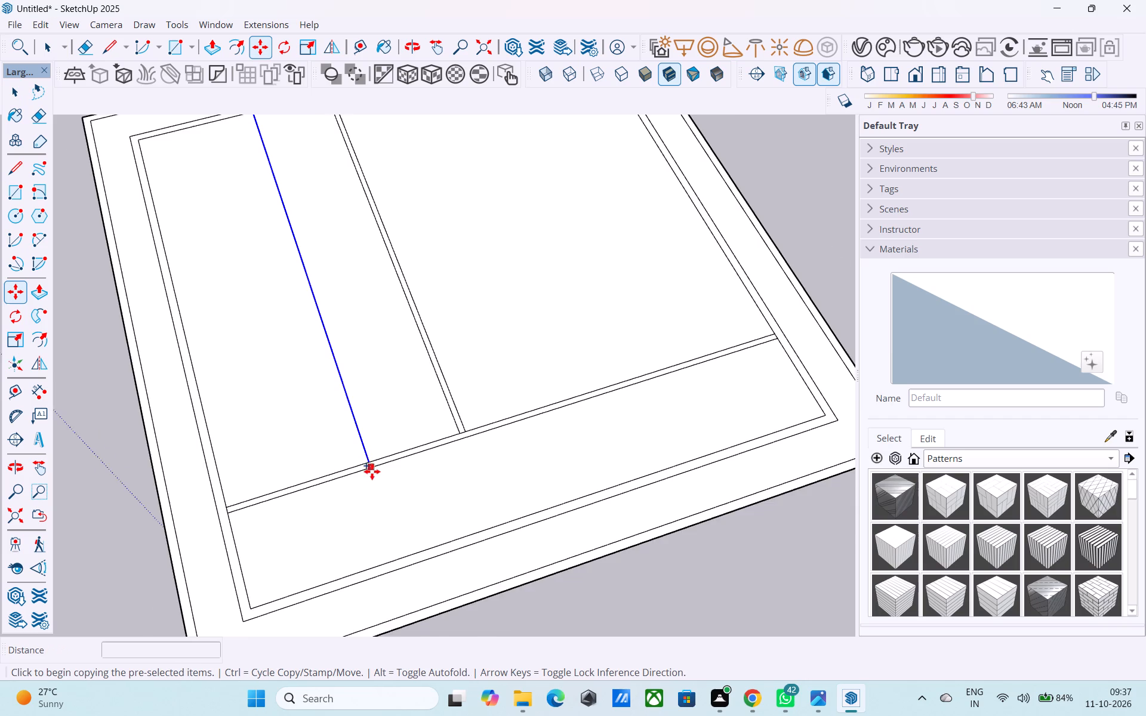
pyautogui.scroll(3, 372, 471)
pyautogui.click(368, 459)
pyautogui.click(353, 462)
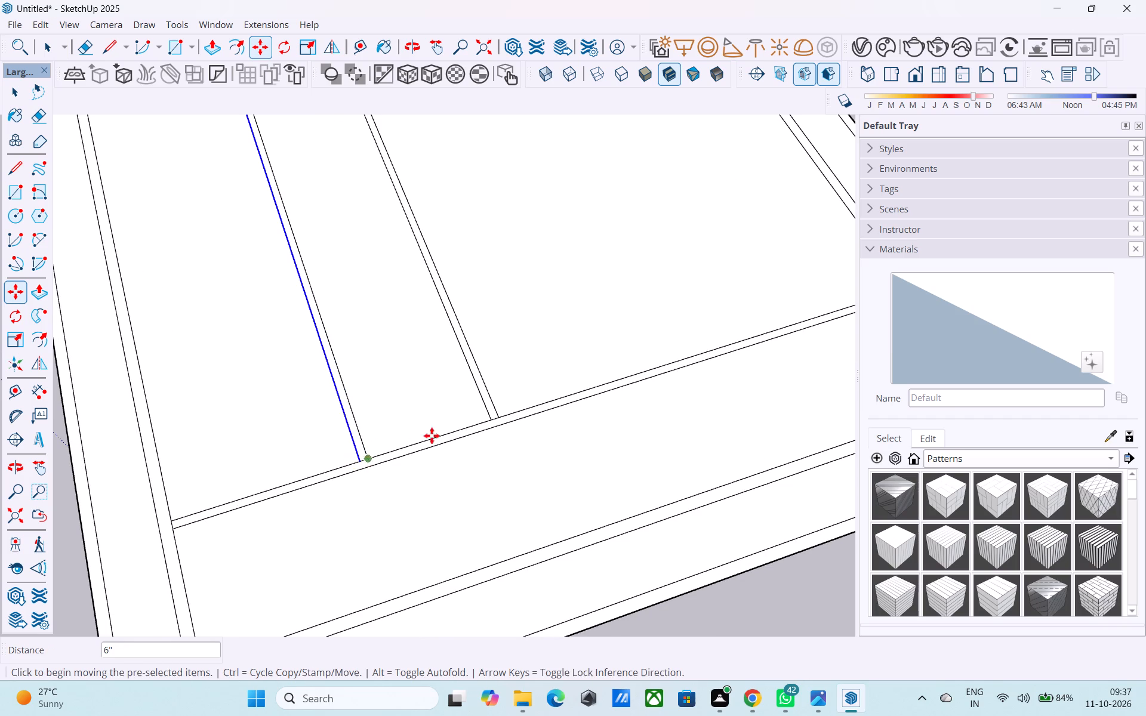
pyautogui.press('space')
# Draw short lines across the cross partition, extending the edges of both lengthwise partitions to its front edge.
pyautogui.scroll(-4, 455, 440)
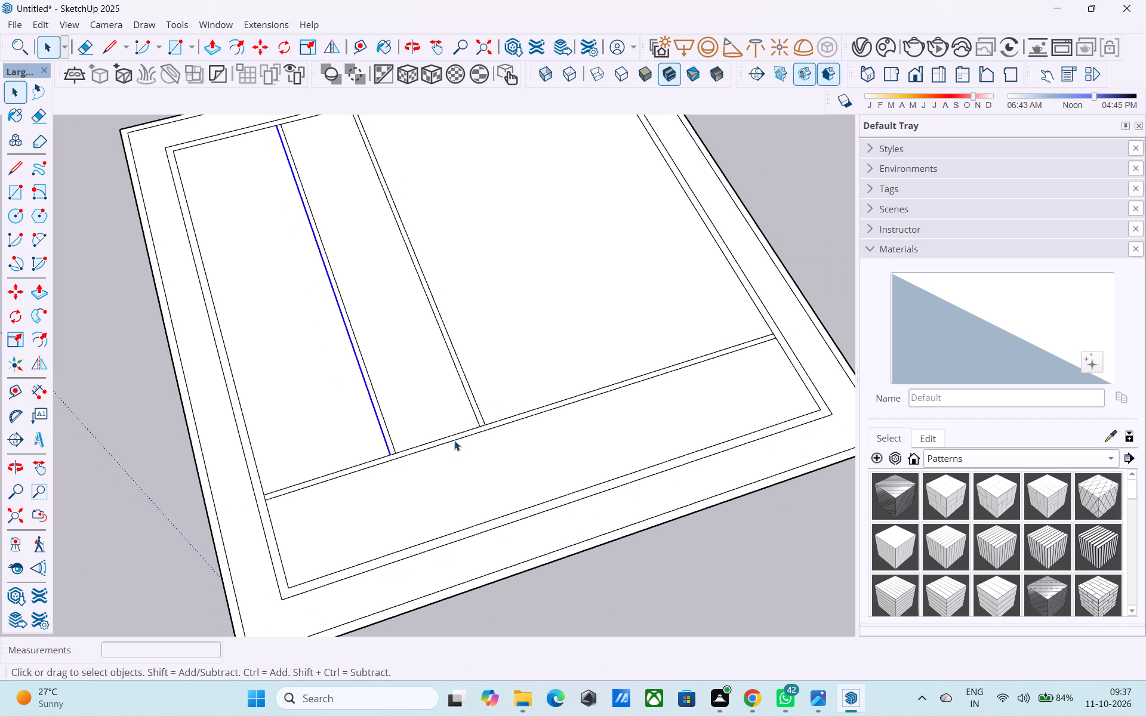
pyautogui.scroll(-3, 454, 440)
pyautogui.moveTo(454, 440); pyautogui.dragTo(453, 440, button='middle')
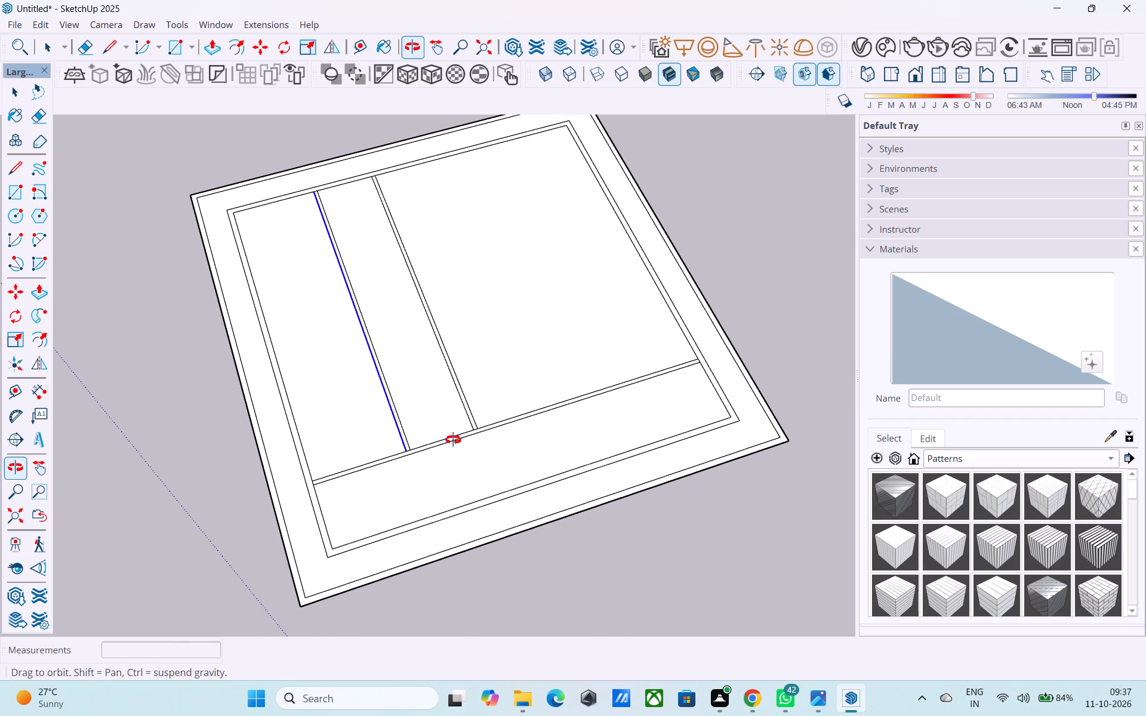
pyautogui.moveTo(453, 440); pyautogui.dragTo(446, 433, button='middle')
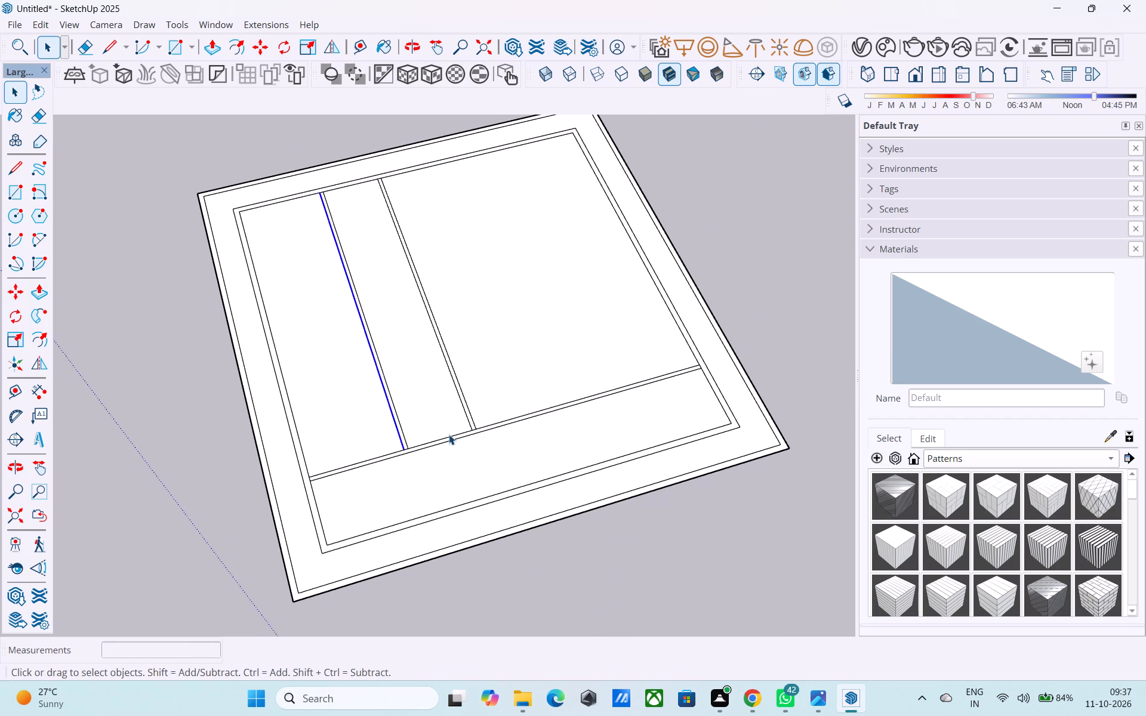
pyautogui.moveTo(449, 434); pyautogui.dragTo(440, 429, button='middle')
pyautogui.scroll(3, 445, 429)
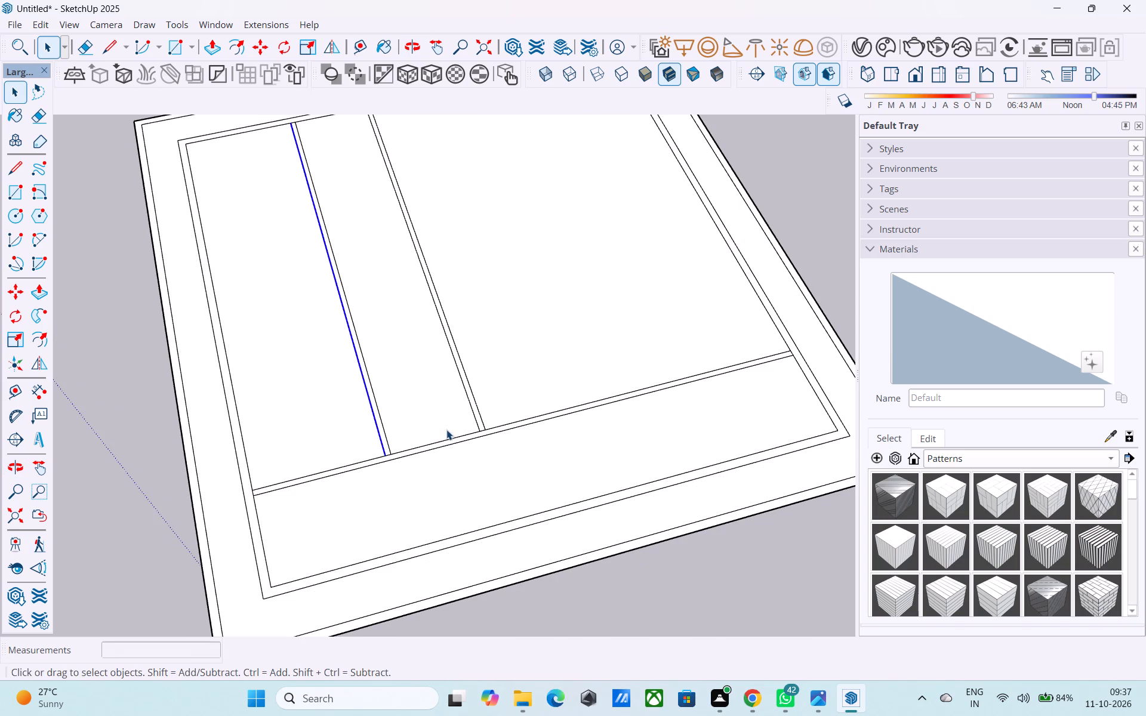
pyautogui.press('l')
pyautogui.scroll(1, 464, 436)
pyautogui.scroll(-1, 464, 436)
pyautogui.scroll(3, 464, 436)
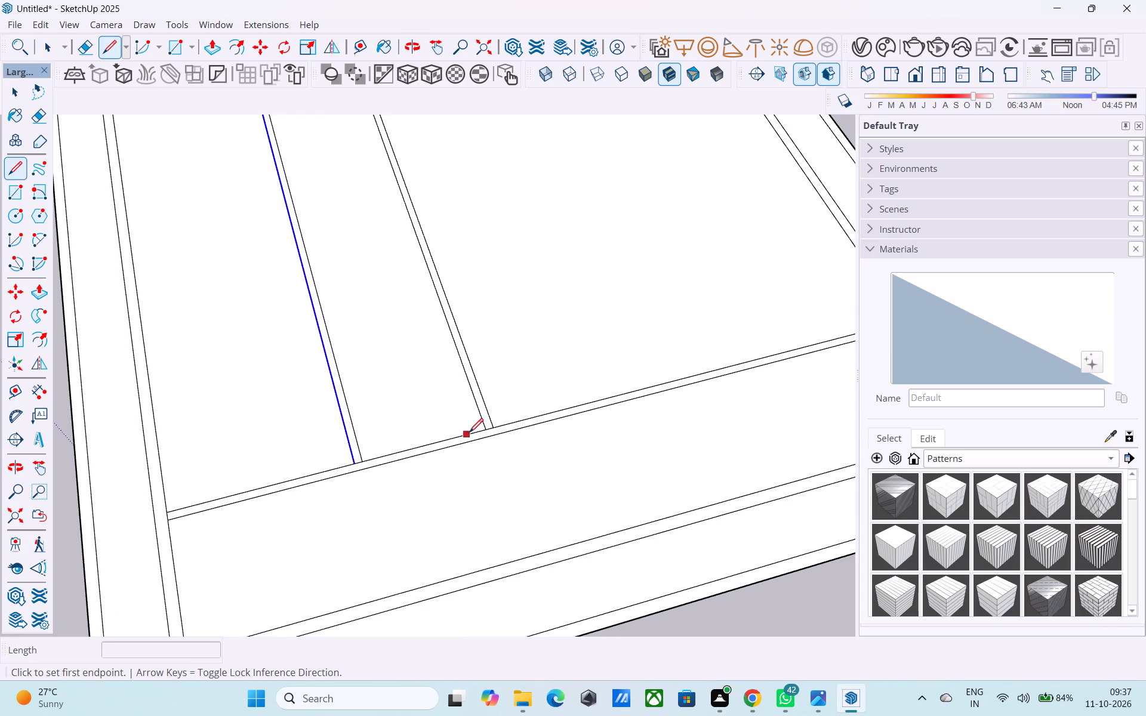
pyautogui.click(480, 430)
pyautogui.click(487, 443)
pyautogui.click(492, 429)
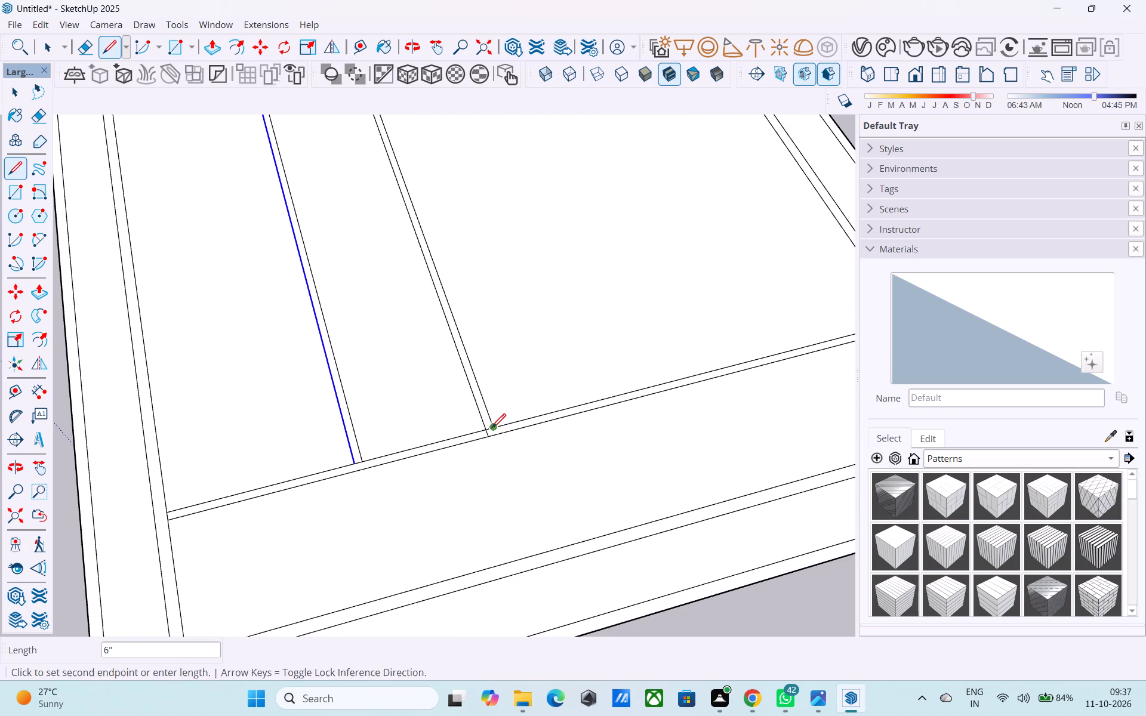
pyautogui.click(497, 439)
pyautogui.scroll(7, 492, 427)
pyautogui.click(492, 427)
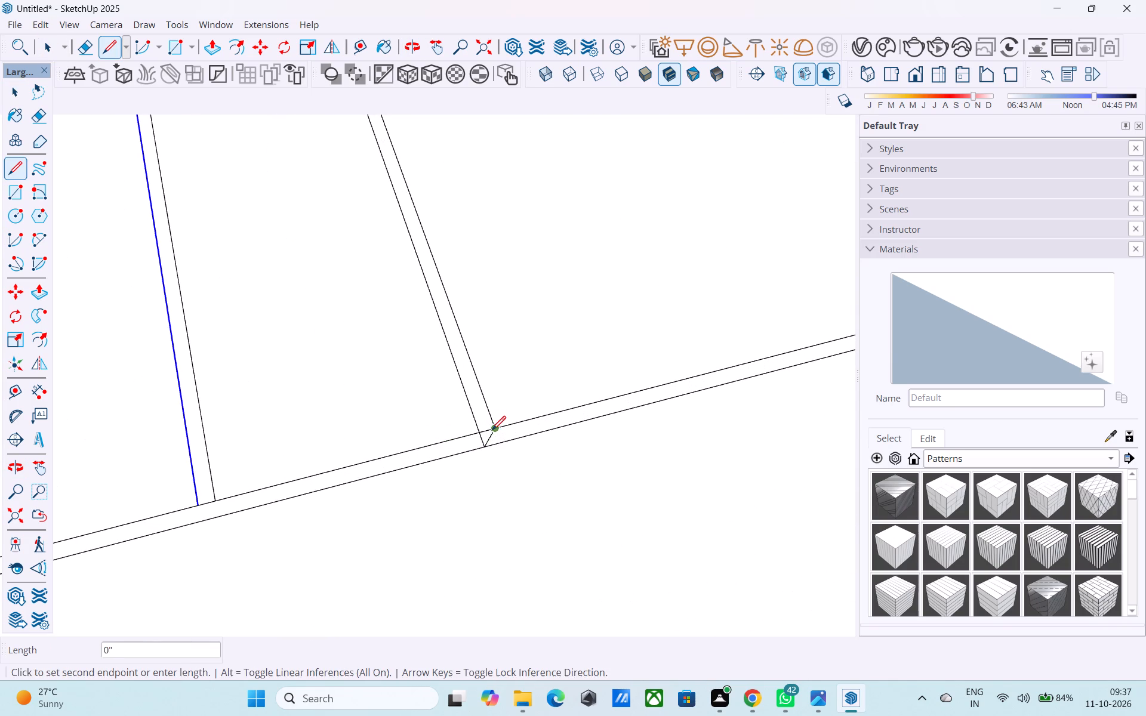
pyautogui.click(500, 445)
pyautogui.click(210, 502)
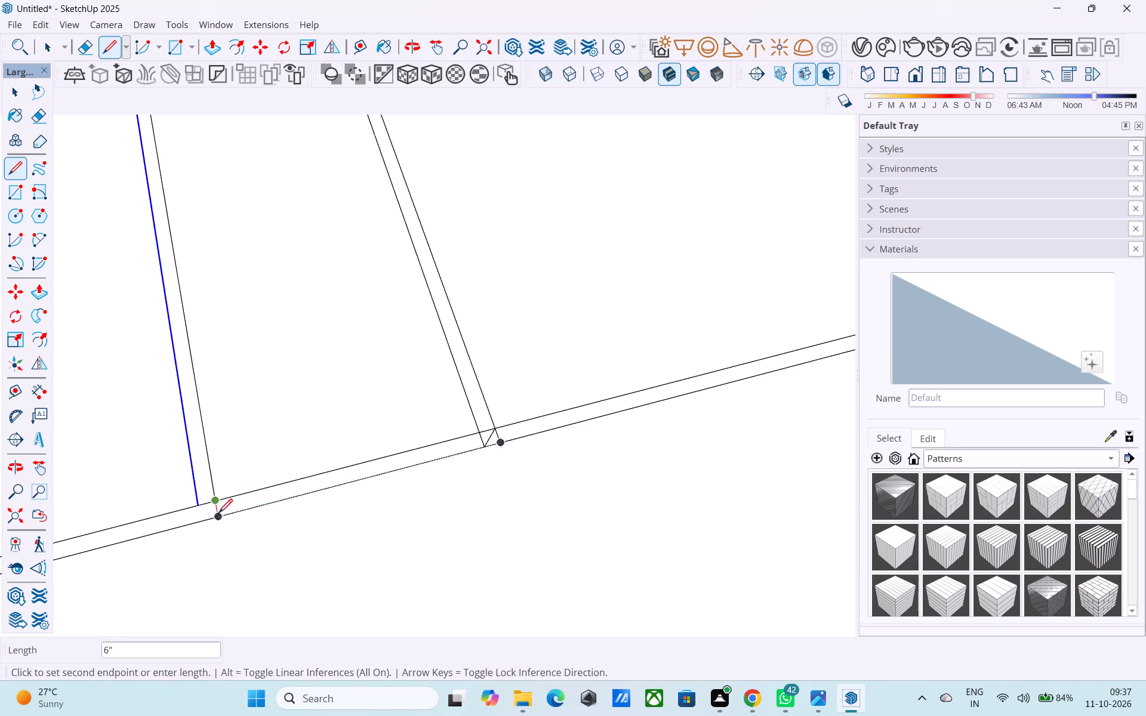
pyautogui.click(222, 518)
pyautogui.click(201, 507)
pyautogui.click(208, 520)
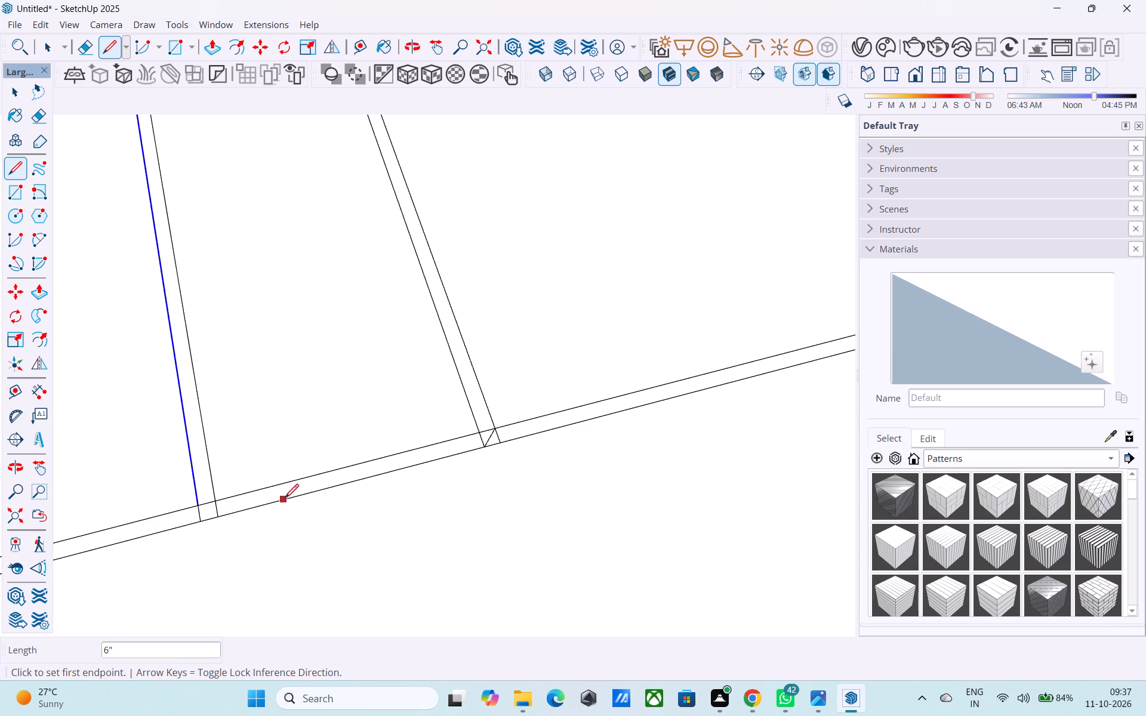
# Erase the cross partition's edges between the two lengthwise partitions and the stray diagonal at the corner.
pyautogui.press('e')
pyautogui.moveTo(312, 453); pyautogui.dragTo(395, 581)
pyautogui.scroll(4, 489, 442)
pyautogui.click(490, 442)
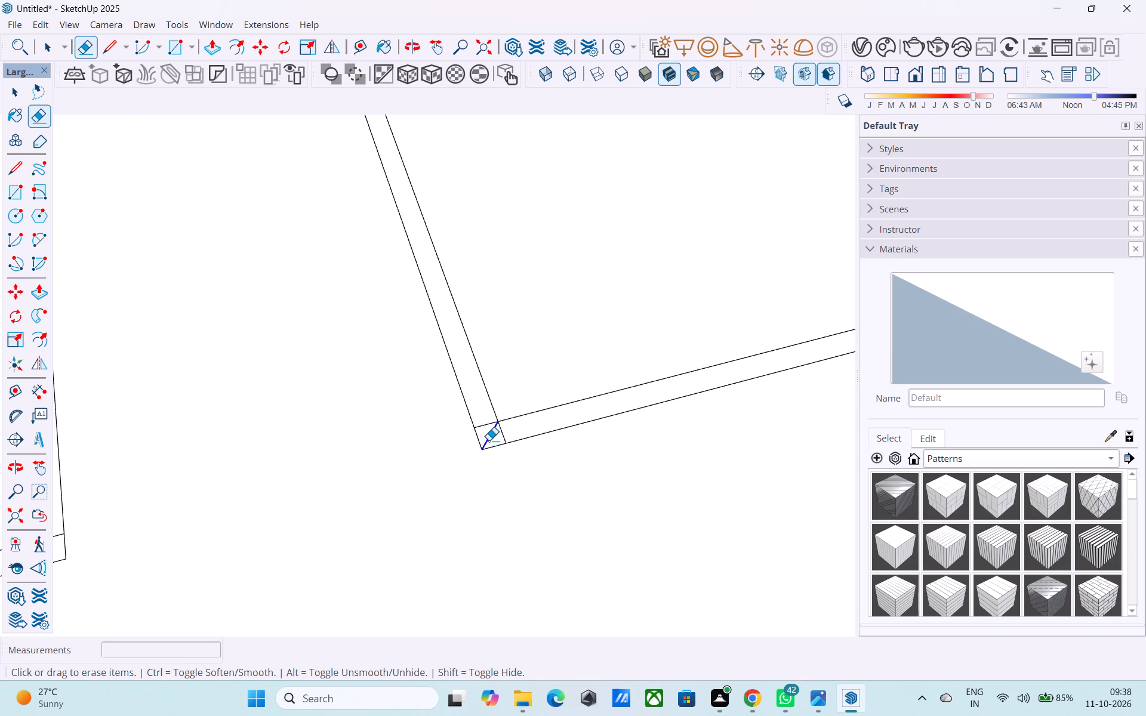
pyautogui.scroll(-11, 491, 440)
pyautogui.scroll(9, 394, 455)
pyautogui.scroll(-5, 426, 449)
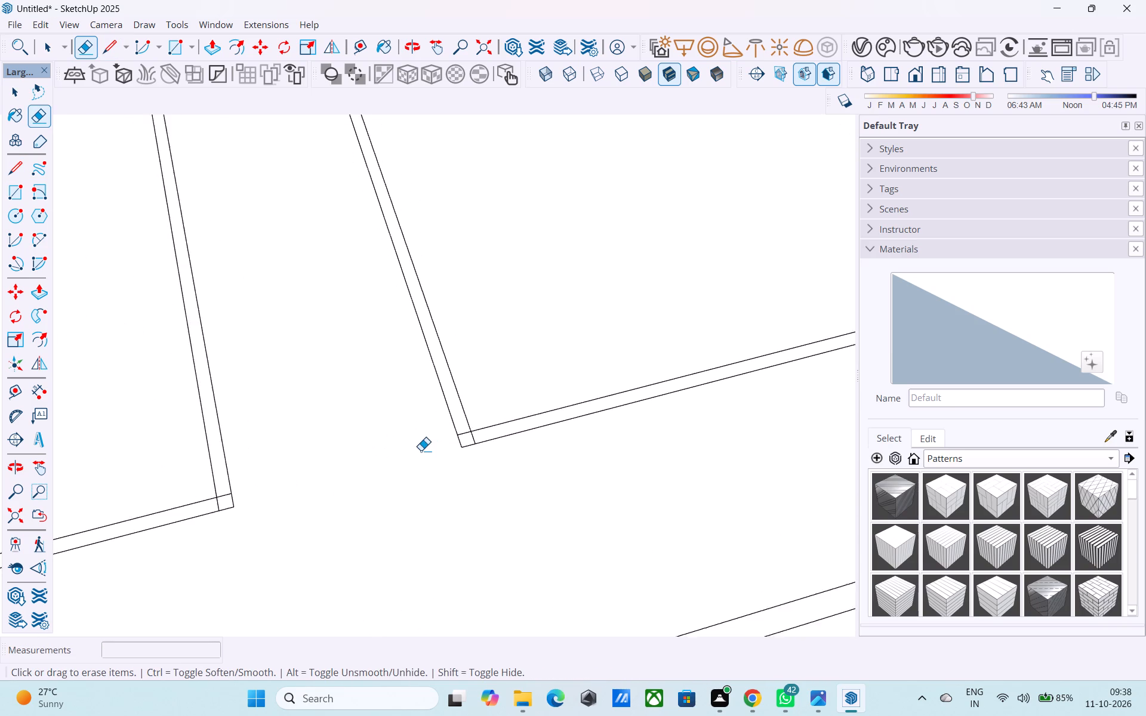
# Examine the partition layout and the opening between the two lengthwise partitions from several angles.
pyautogui.scroll(-7, 421, 450)
pyautogui.moveTo(363, 490); pyautogui.dragTo(452, 351, button='middle')
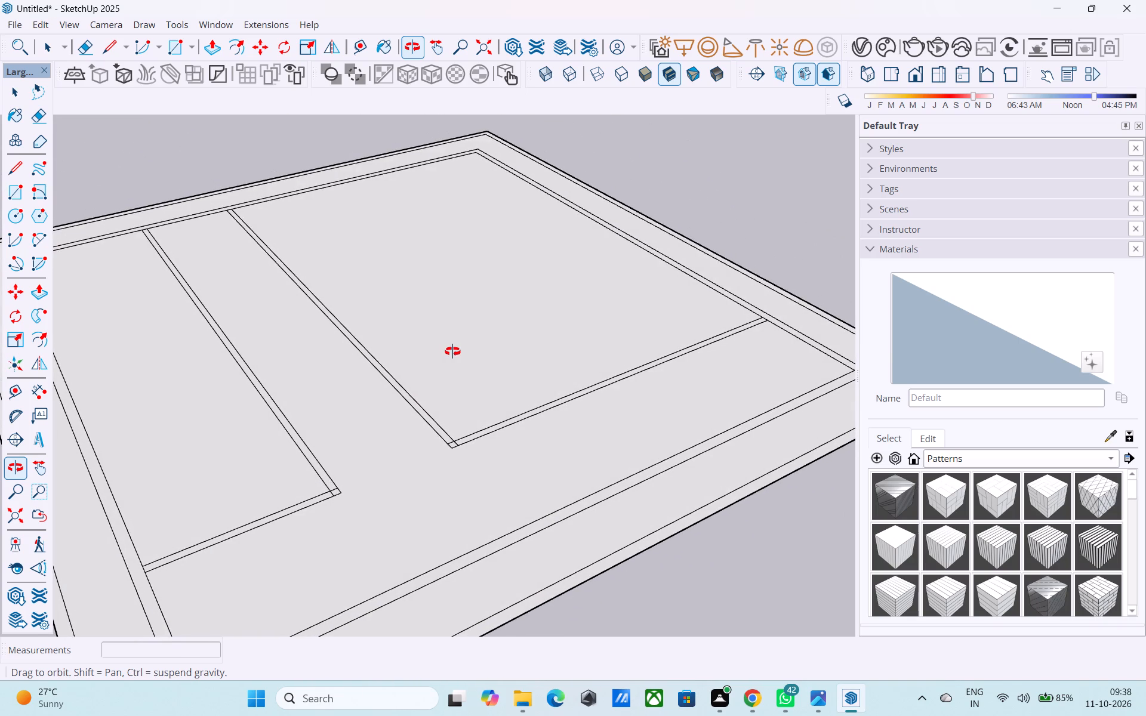
pyautogui.moveTo(452, 351); pyautogui.dragTo(399, 348, button='middle')
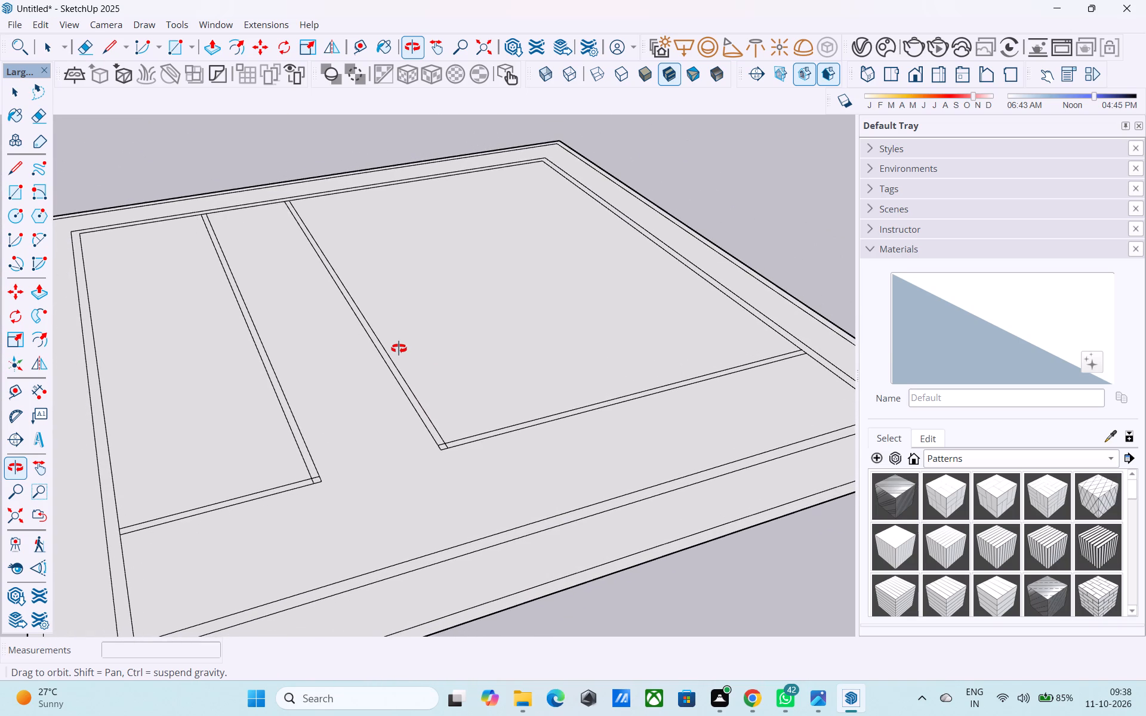
pyautogui.moveTo(399, 348); pyautogui.dragTo(401, 350, button='middle')
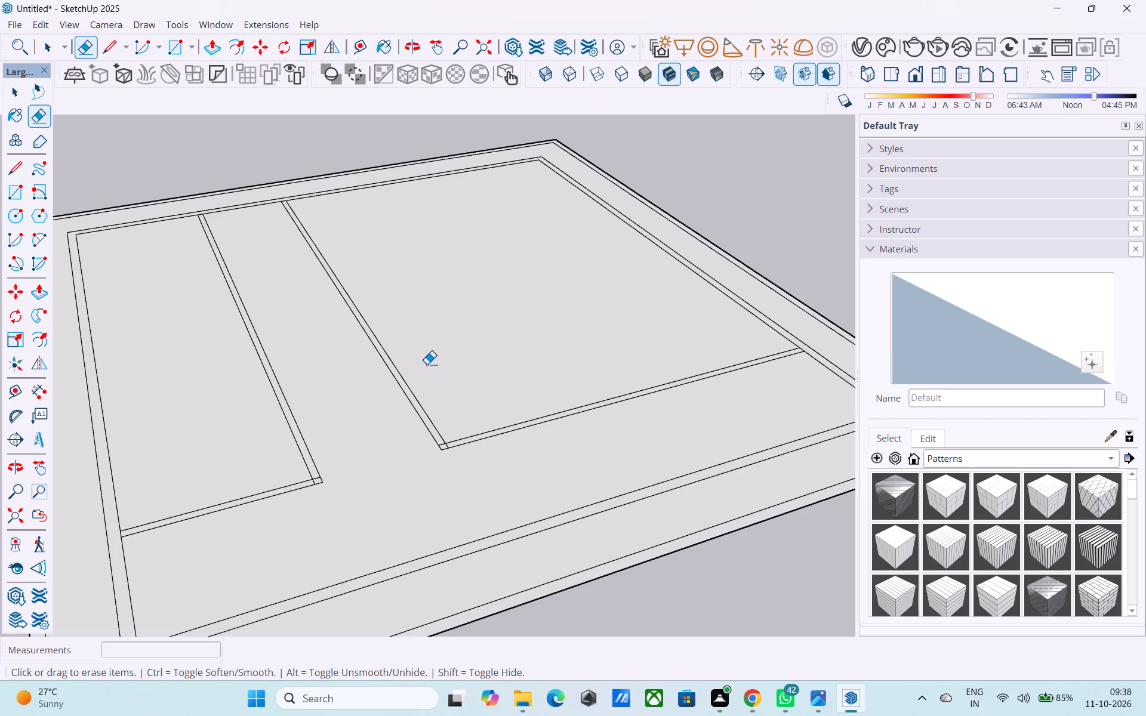
pyautogui.scroll(3, 427, 364)
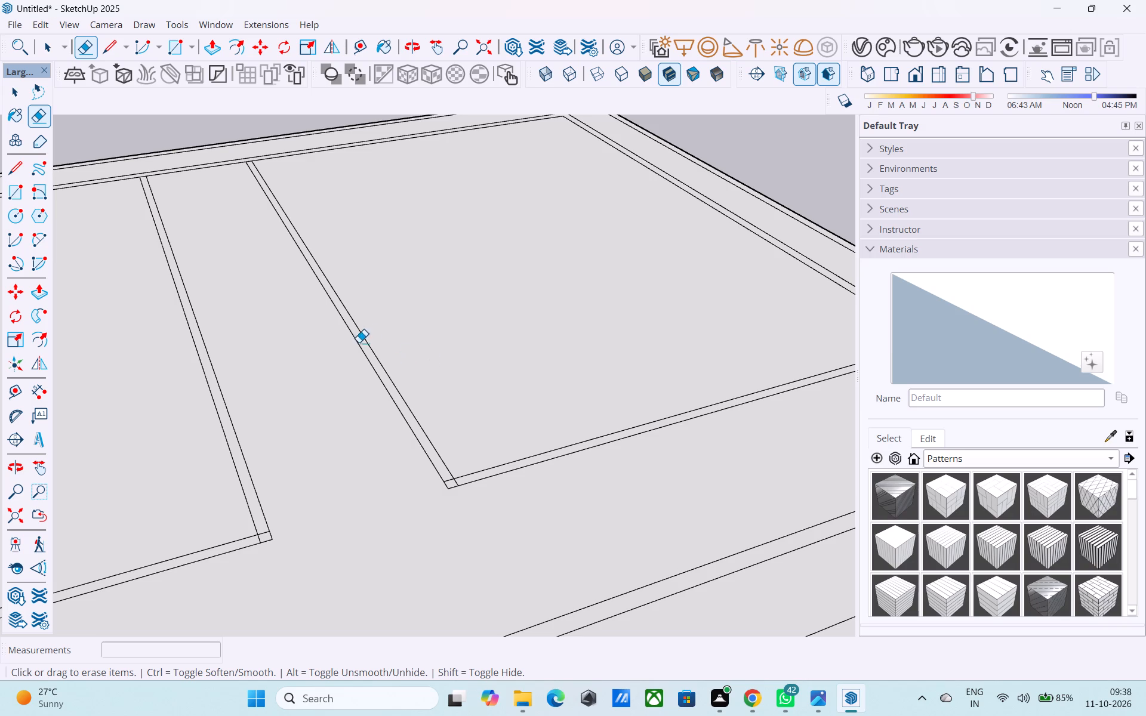
pyautogui.scroll(-4, 472, 406)
pyautogui.moveTo(472, 406); pyautogui.dragTo(472, 396, button='middle')
pyautogui.moveTo(633, 482); pyautogui.dragTo(653, 513, button='middle')
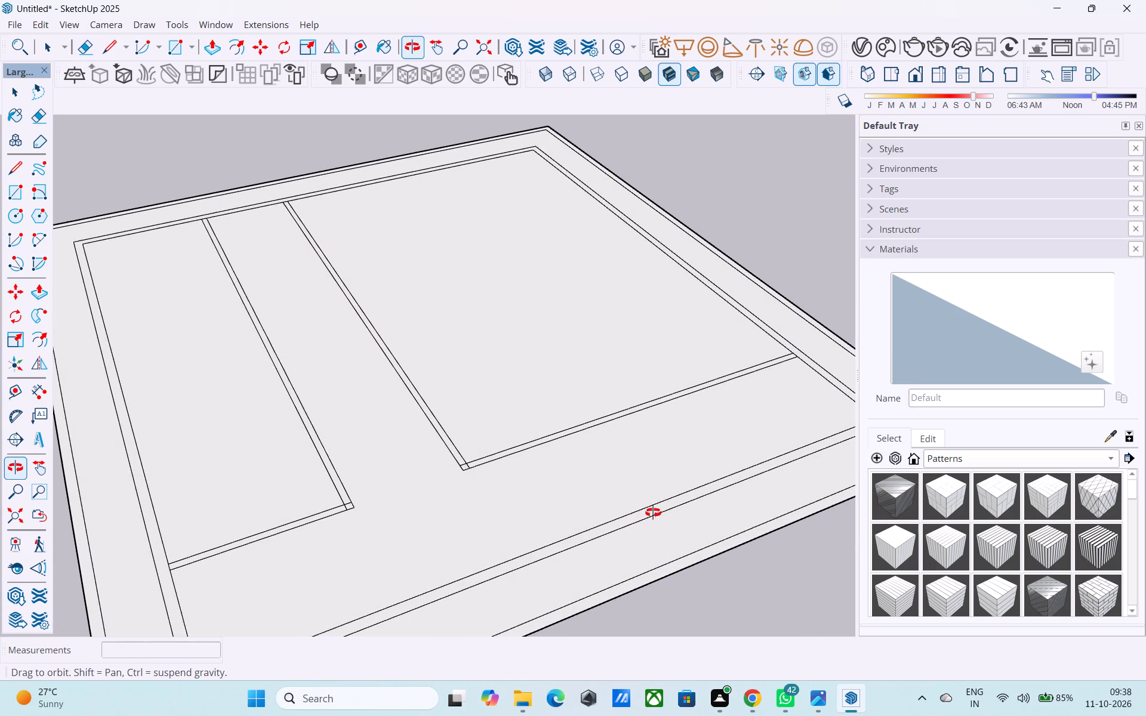
pyautogui.moveTo(653, 513); pyautogui.dragTo(680, 502, button='middle')
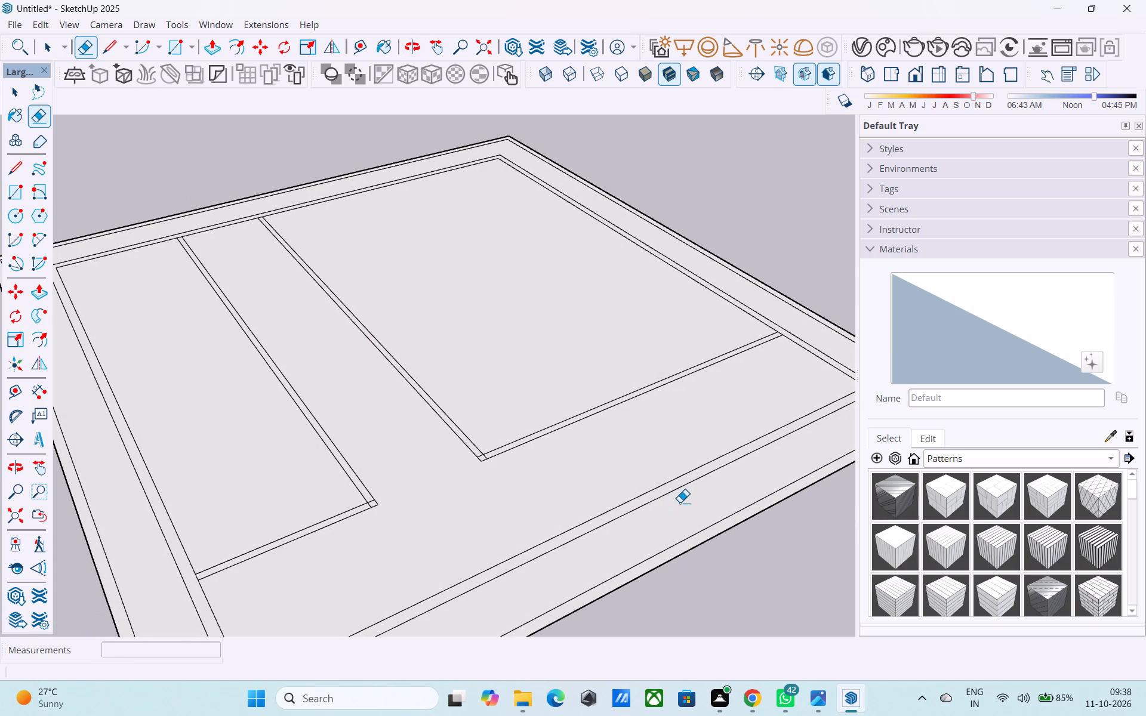
pyautogui.scroll(-5, 551, 482)
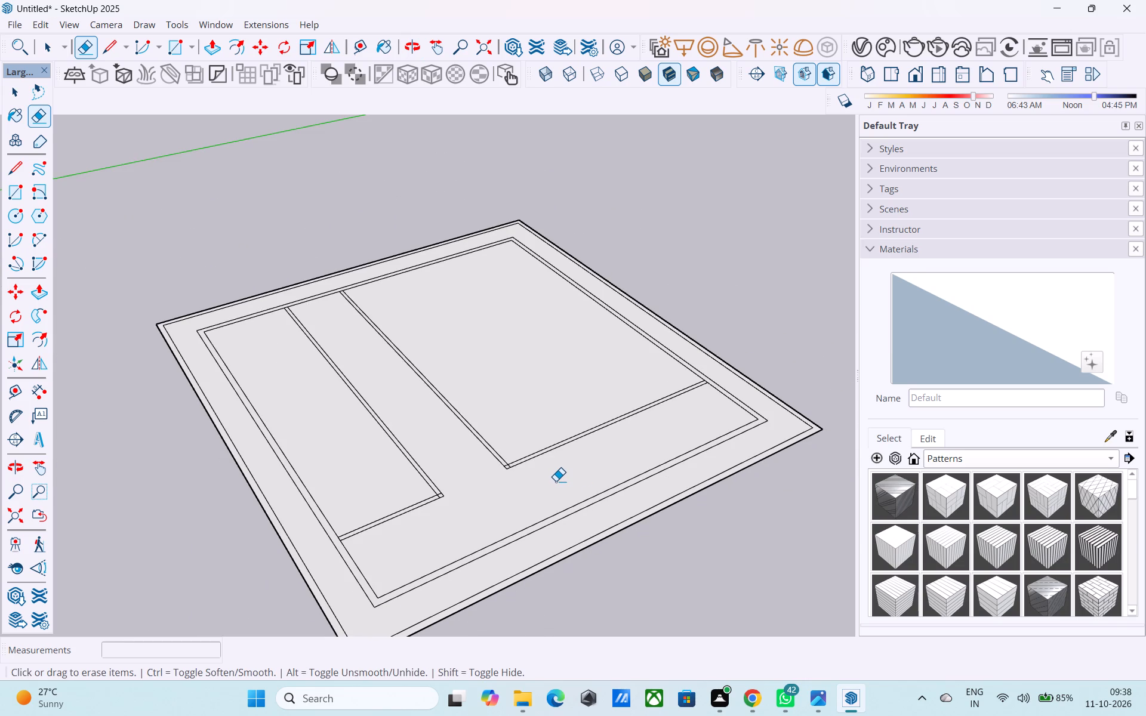
pyautogui.scroll(6, 556, 481)
pyautogui.press('space')
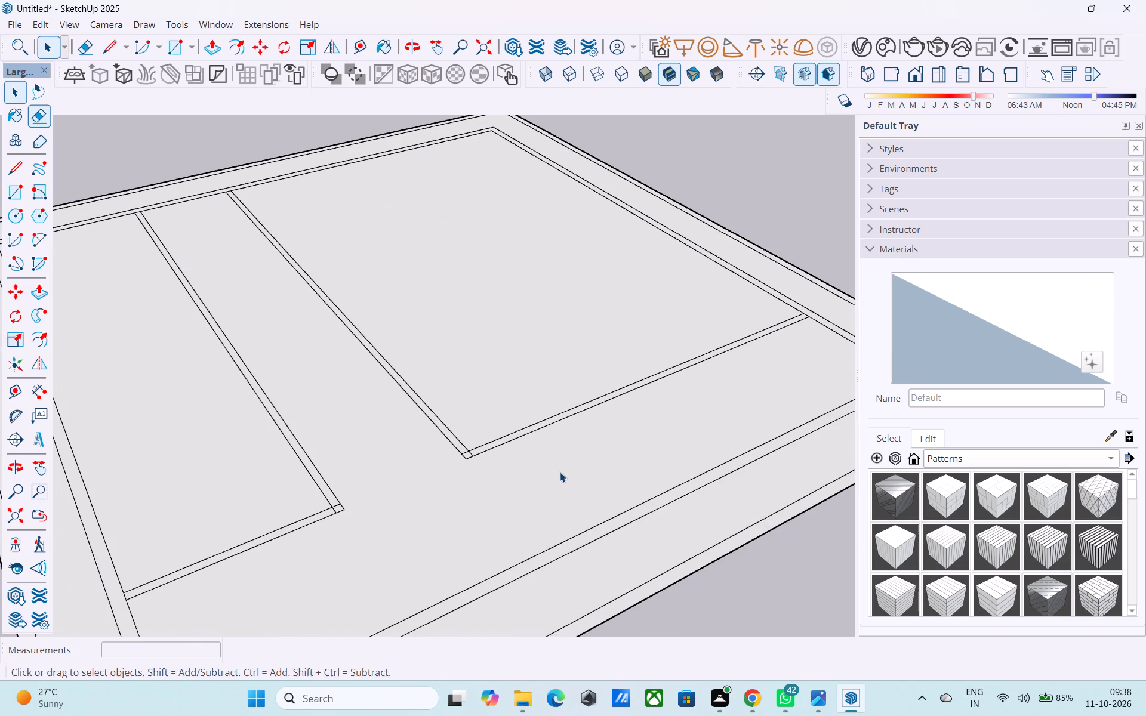
# Erase the short line separating the right-hand cross partition from its corner with the lengthwise partition.
pyautogui.moveTo(535, 430); pyautogui.dragTo(535, 563, button='middle')
pyautogui.scroll(4, 474, 504)
pyautogui.press('e')
pyautogui.scroll(4, 472, 495)
pyautogui.click(464, 492)
# Copy the right-hand cross partition face 4' toward the front wall.
pyautogui.press('space')
pyautogui.click(464, 492)
pyautogui.scroll(-5, 467, 490)
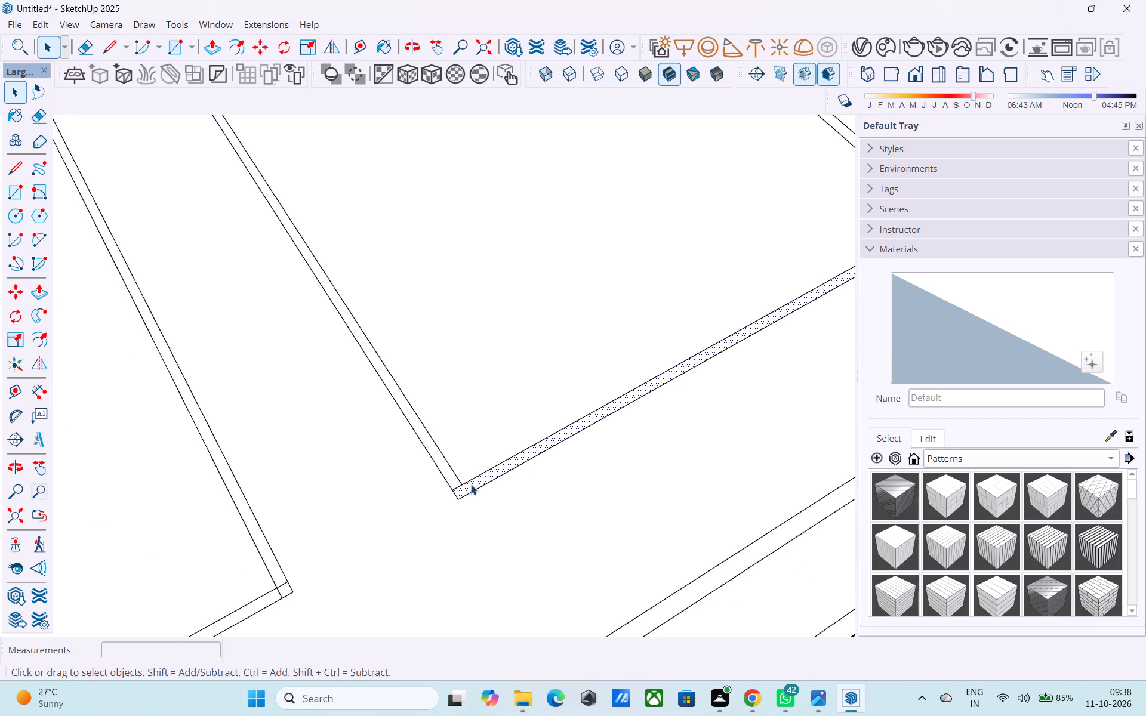
pyautogui.scroll(-5, 471, 484)
pyautogui.press('m')
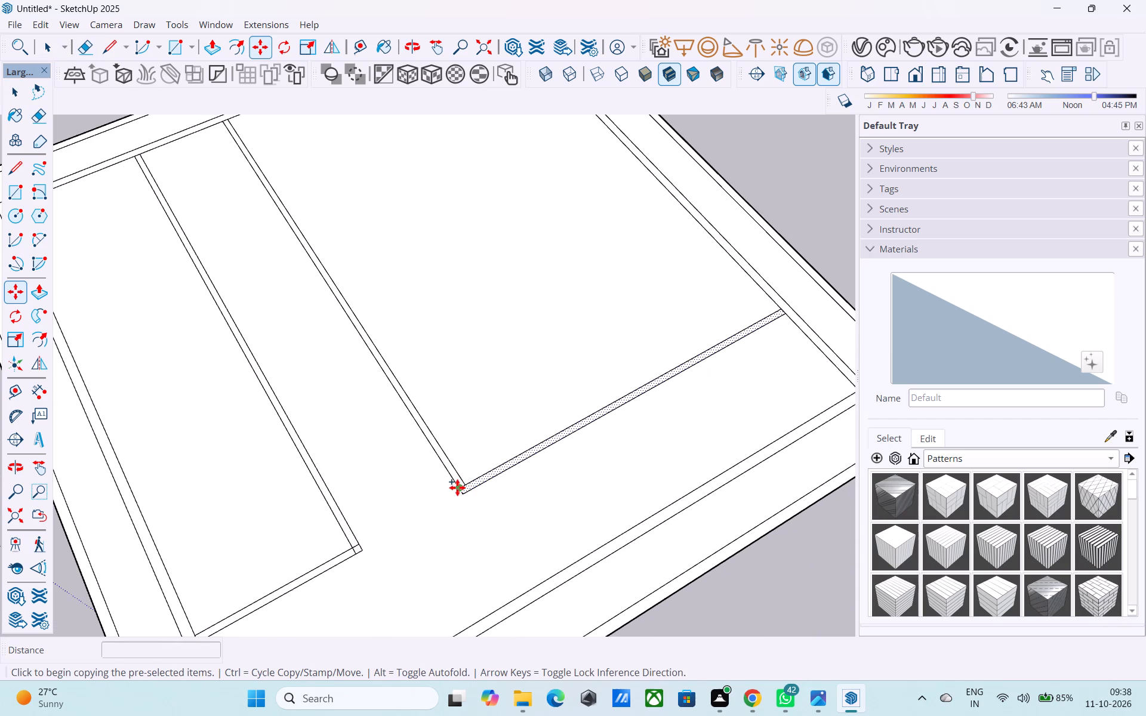
pyautogui.click(457, 487)
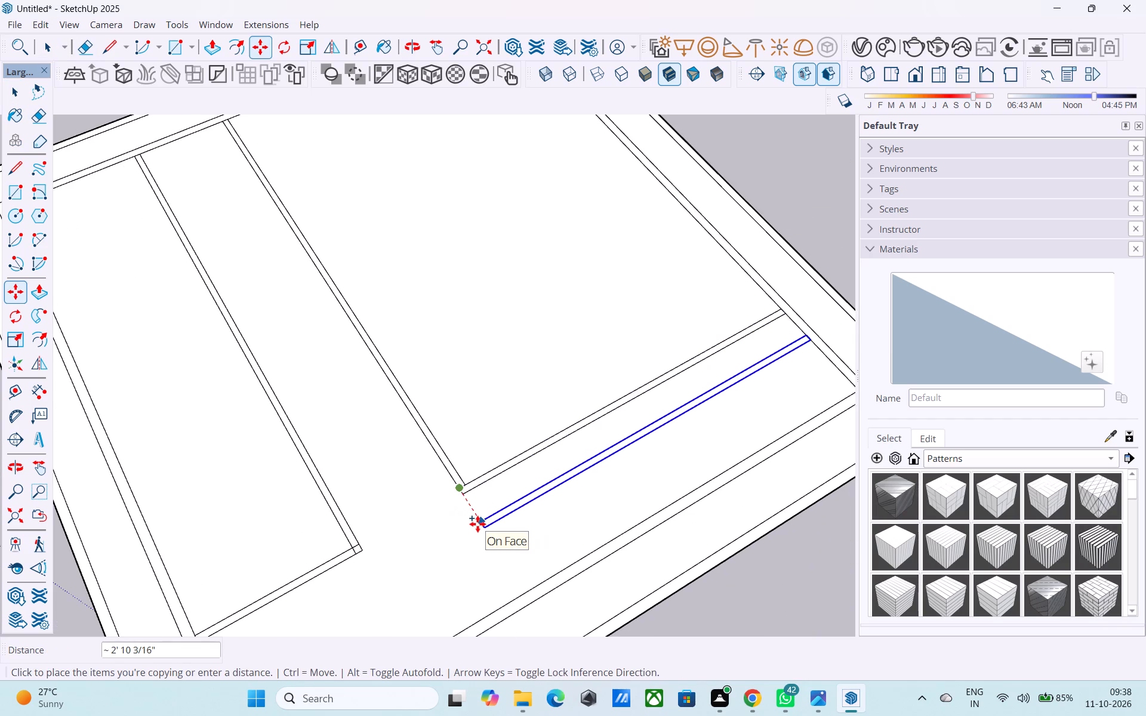
pyautogui.write("4'")
pyautogui.press('Return')
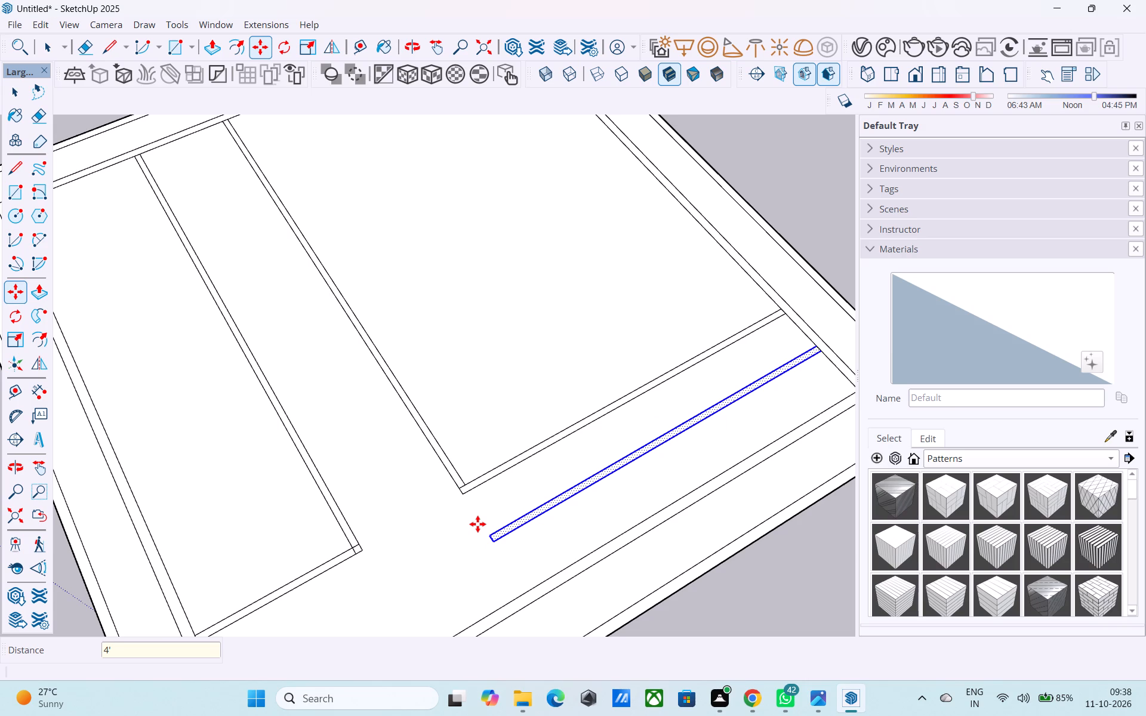
# Copy the side wall's short edge between the two parallel right-hand cross partitions 12' inward along them.
pyautogui.scroll(-6, 481, 517)
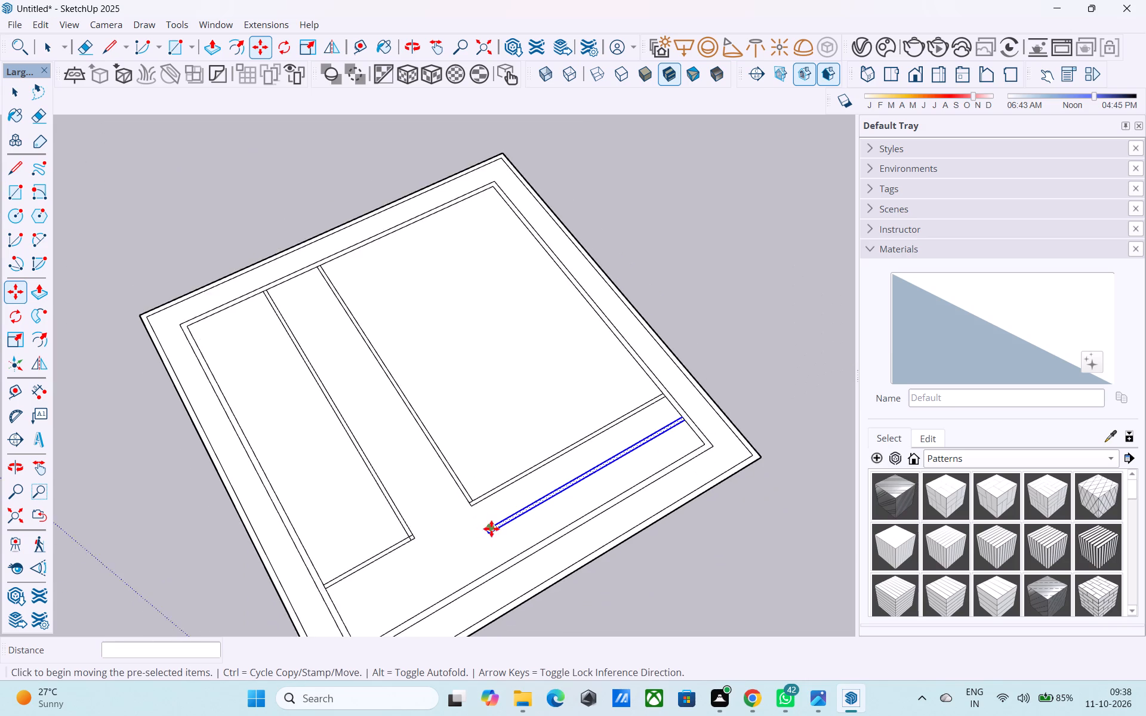
pyautogui.scroll(-2, 600, 577)
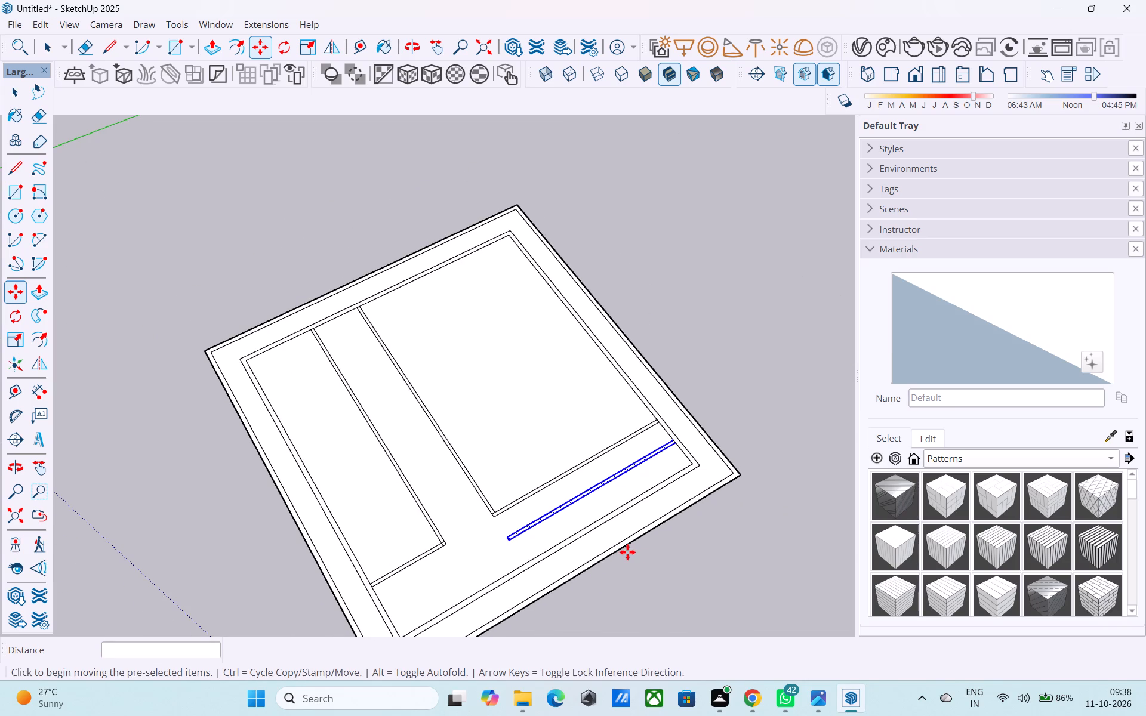
pyautogui.moveTo(623, 538); pyautogui.dragTo(642, 527, button='middle')
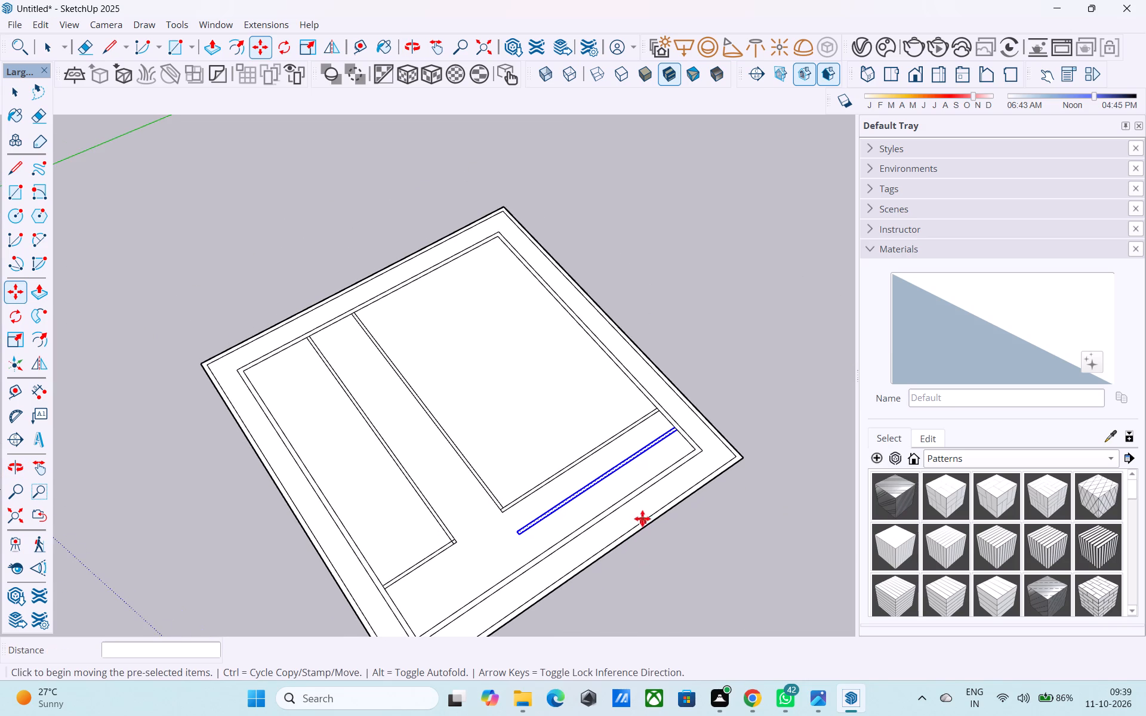
pyautogui.scroll(3, 643, 516)
pyautogui.scroll(-4, 637, 502)
pyautogui.press('space')
pyautogui.scroll(4, 666, 439)
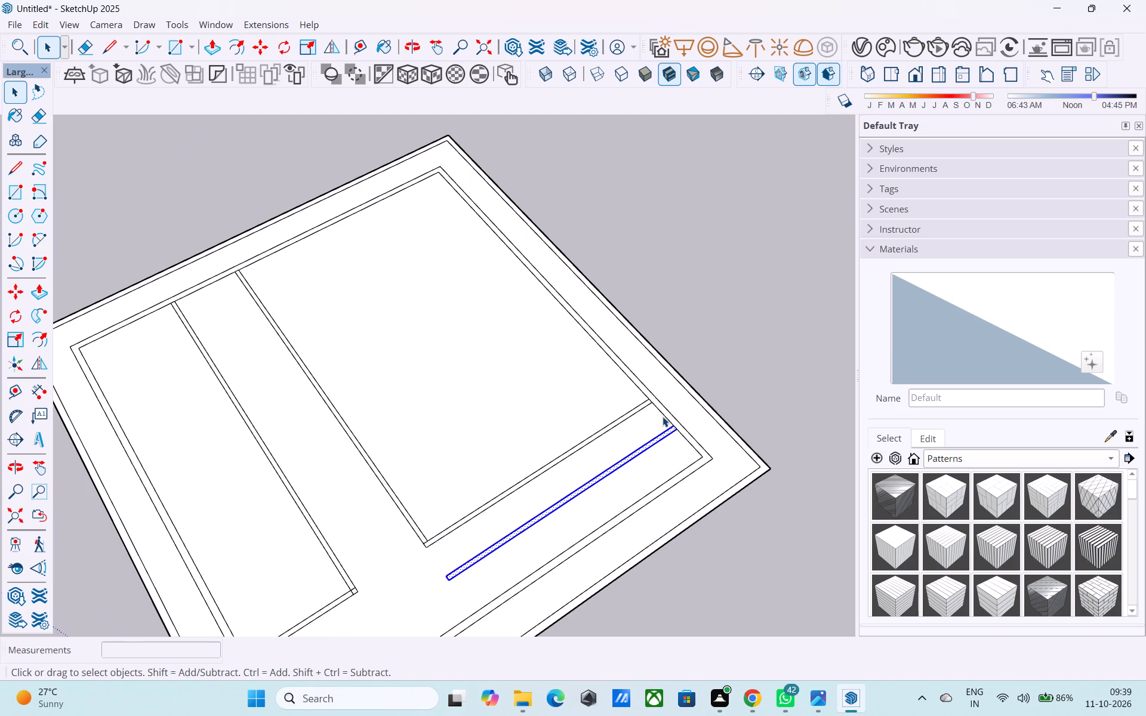
pyautogui.click(663, 416)
pyautogui.press('m')
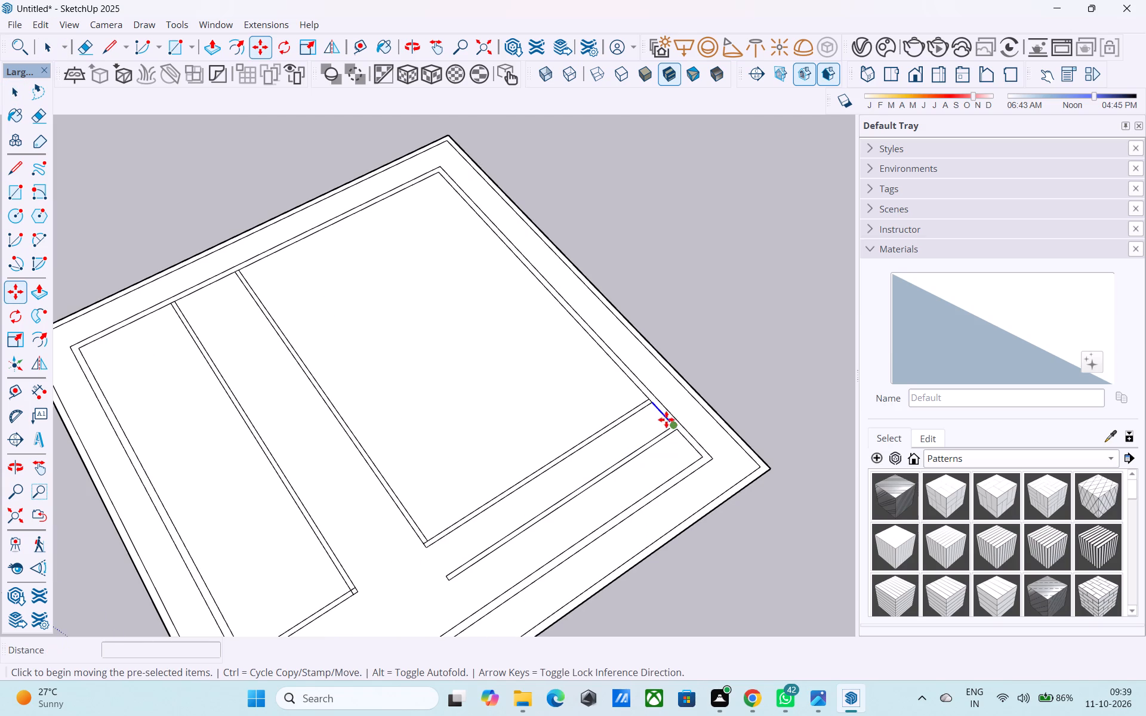
pyautogui.scroll(3, 673, 436)
pyautogui.click(670, 426)
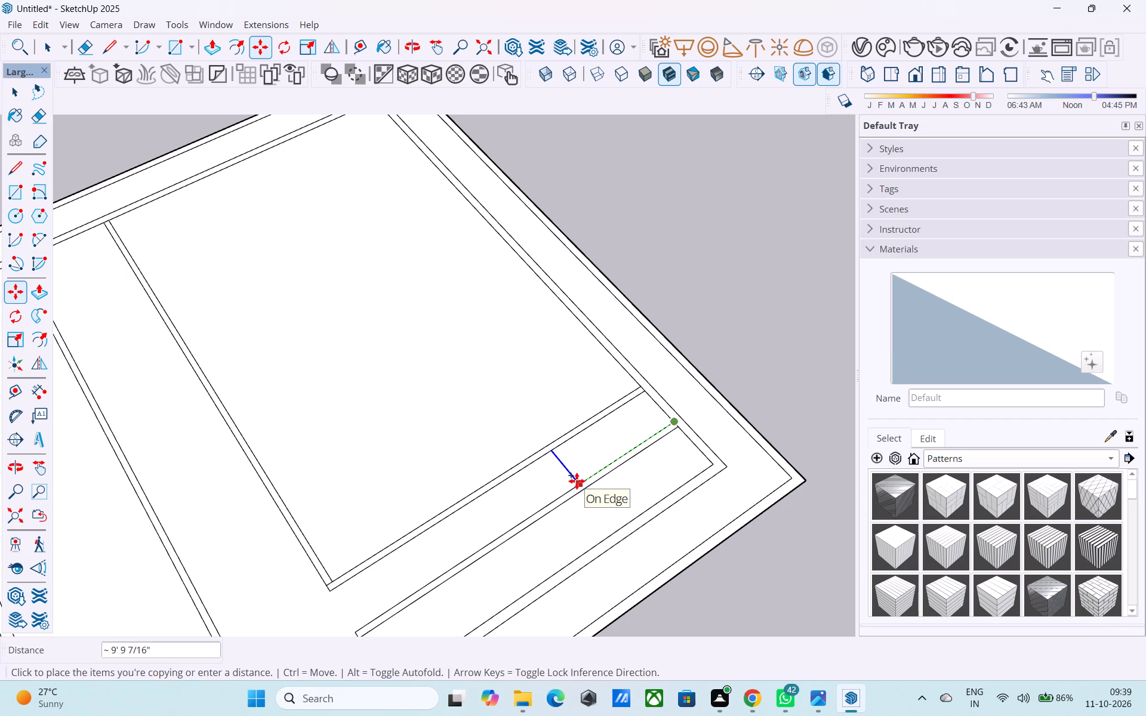
pyautogui.write("16'")
pyautogui.press('Return')
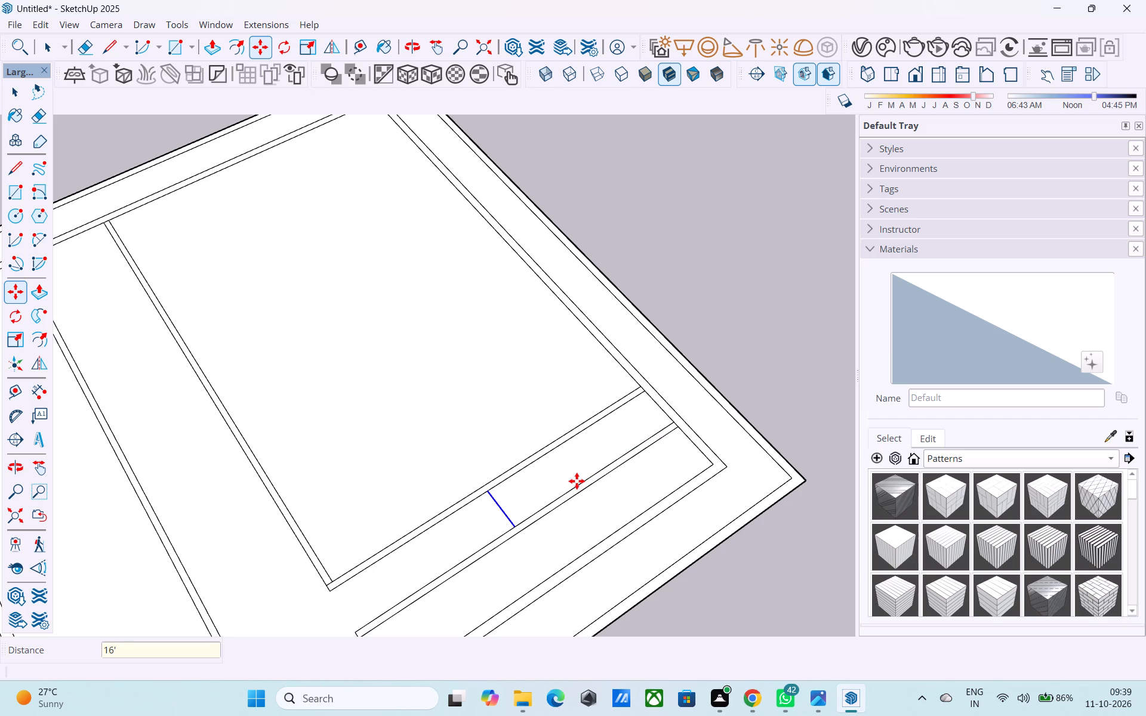
pyautogui.write("12'")
pyautogui.press('Return')
# Copy the new short line between the cross partitions a further 6" inward to form a 6" partition.
pyautogui.moveTo(577, 480); pyautogui.dragTo(506, 411, button='middle')
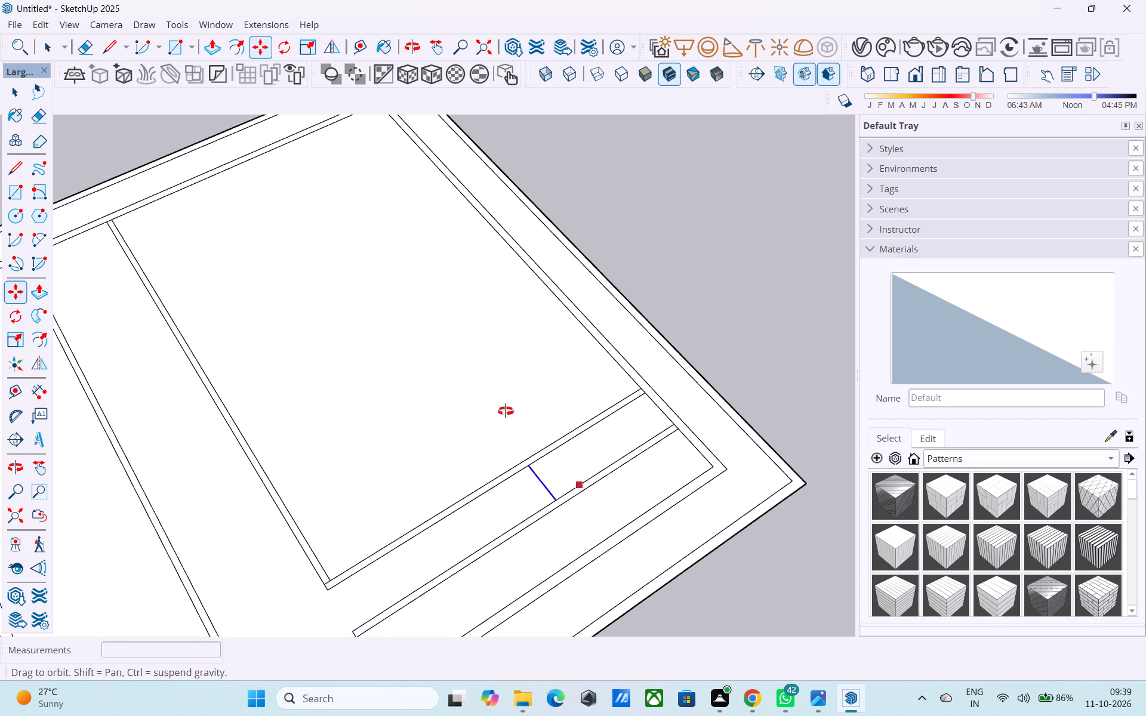
pyautogui.moveTo(506, 411); pyautogui.dragTo(504, 362, button='middle')
pyautogui.scroll(5, 535, 494)
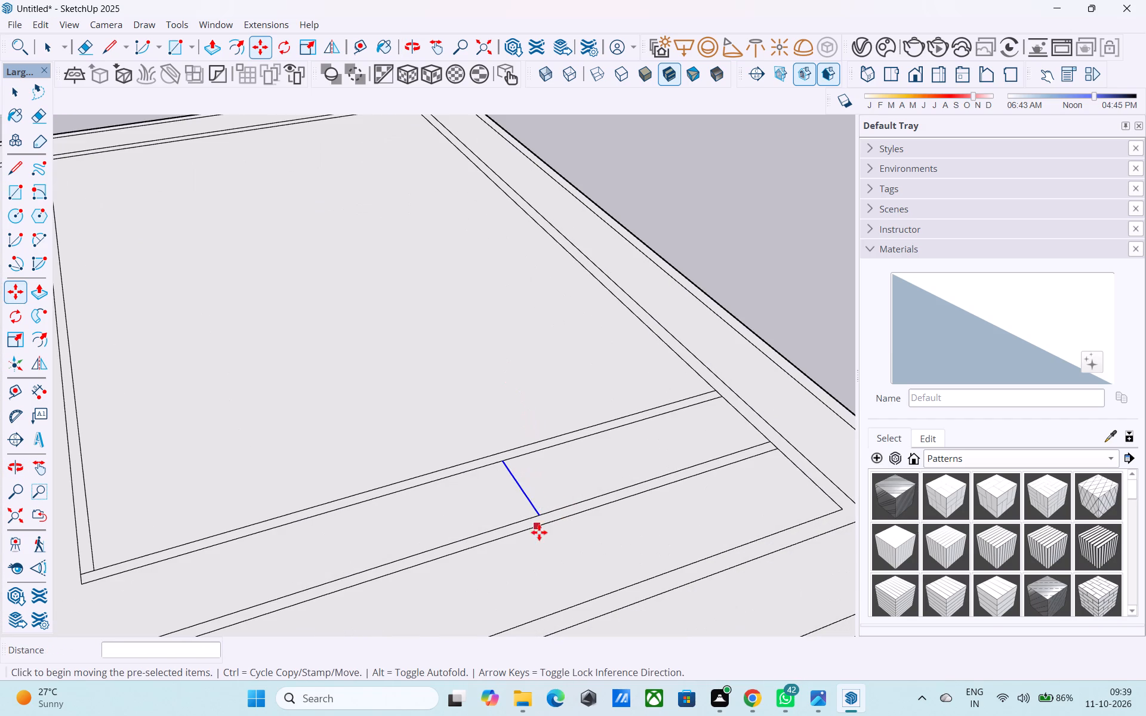
pyautogui.click(535, 514)
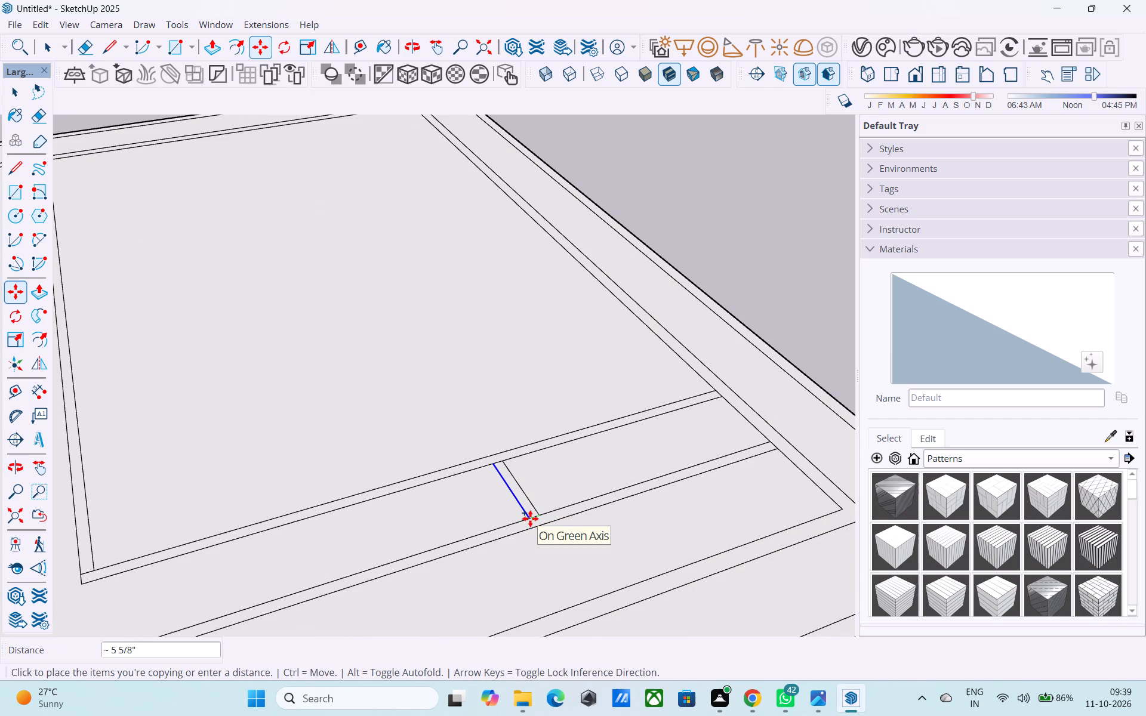
pyautogui.write('6"')
pyautogui.press('Return')
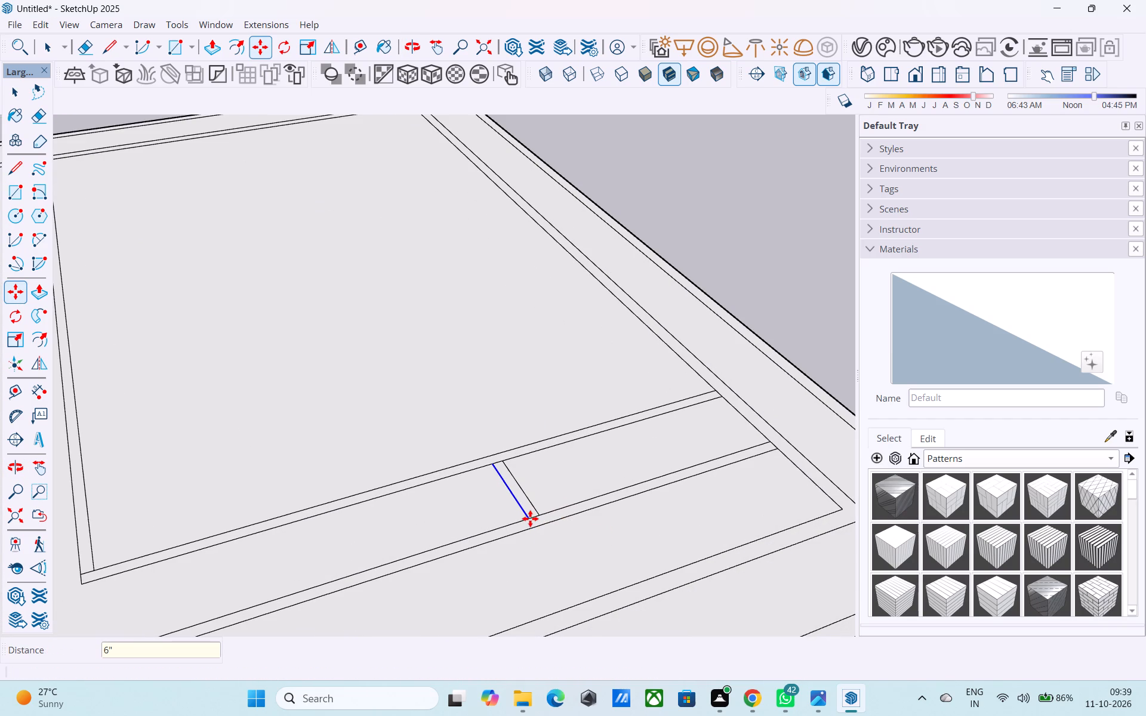
pyautogui.scroll(-3, 526, 523)
pyautogui.moveTo(524, 526); pyautogui.dragTo(521, 508, button='middle')
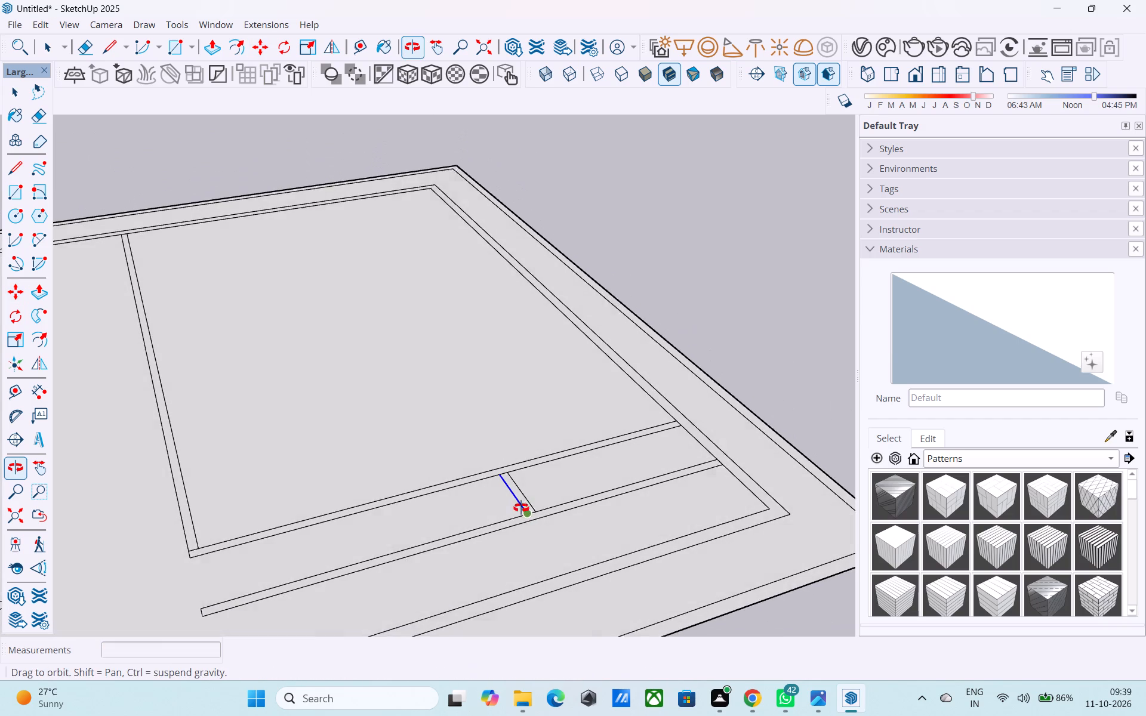
pyautogui.moveTo(521, 508); pyautogui.dragTo(521, 513, button='middle')
pyautogui.press('space')
# Draw a 6" line across the front cross partition, continuing the short partition's inner edge.
pyautogui.moveTo(538, 512); pyautogui.dragTo(624, 549, button='middle')
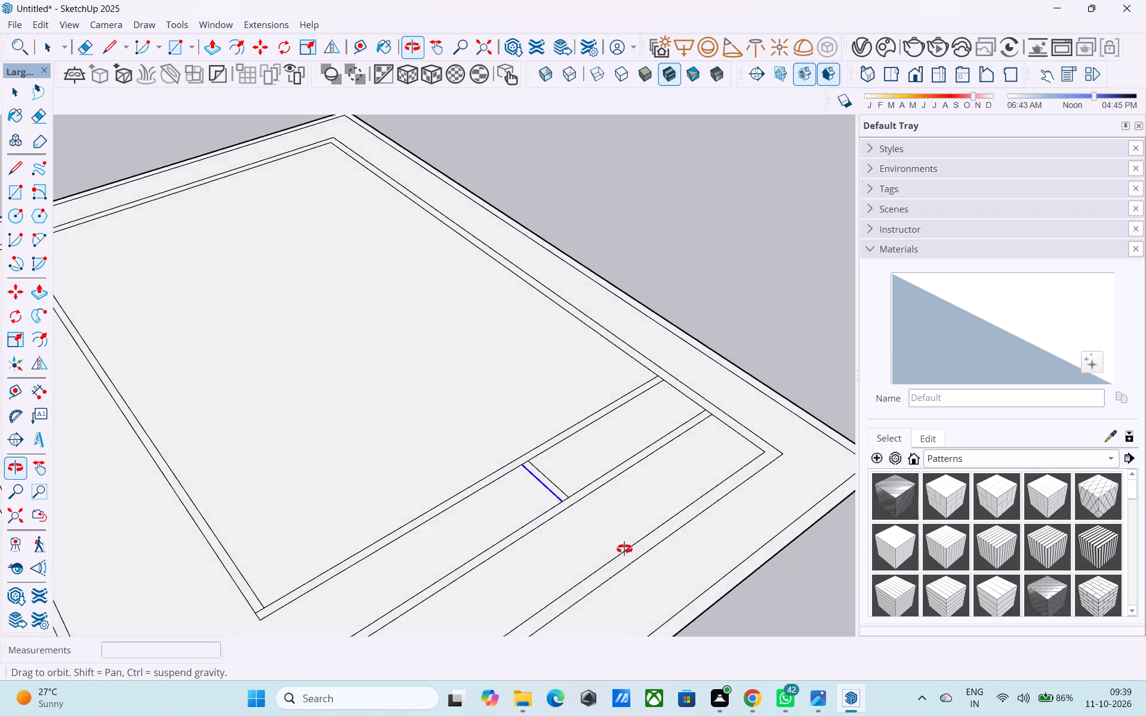
pyautogui.moveTo(624, 549); pyautogui.dragTo(589, 508, button='middle')
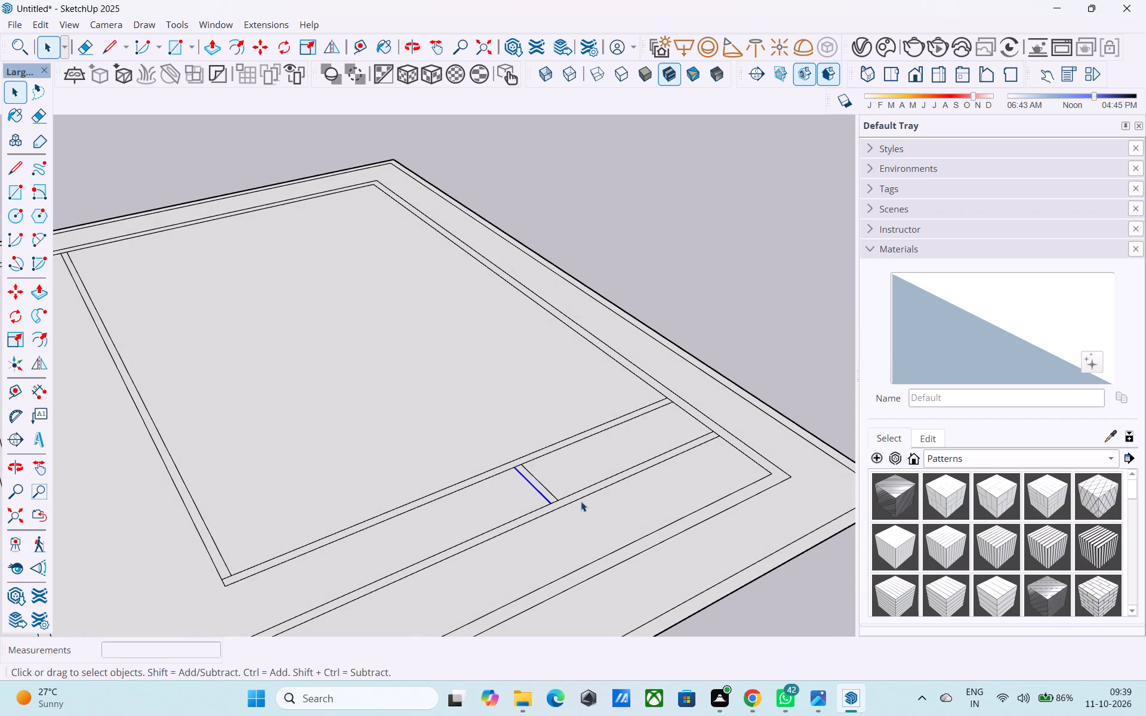
pyautogui.press('l')
pyautogui.scroll(5, 513, 504)
pyautogui.click(574, 506)
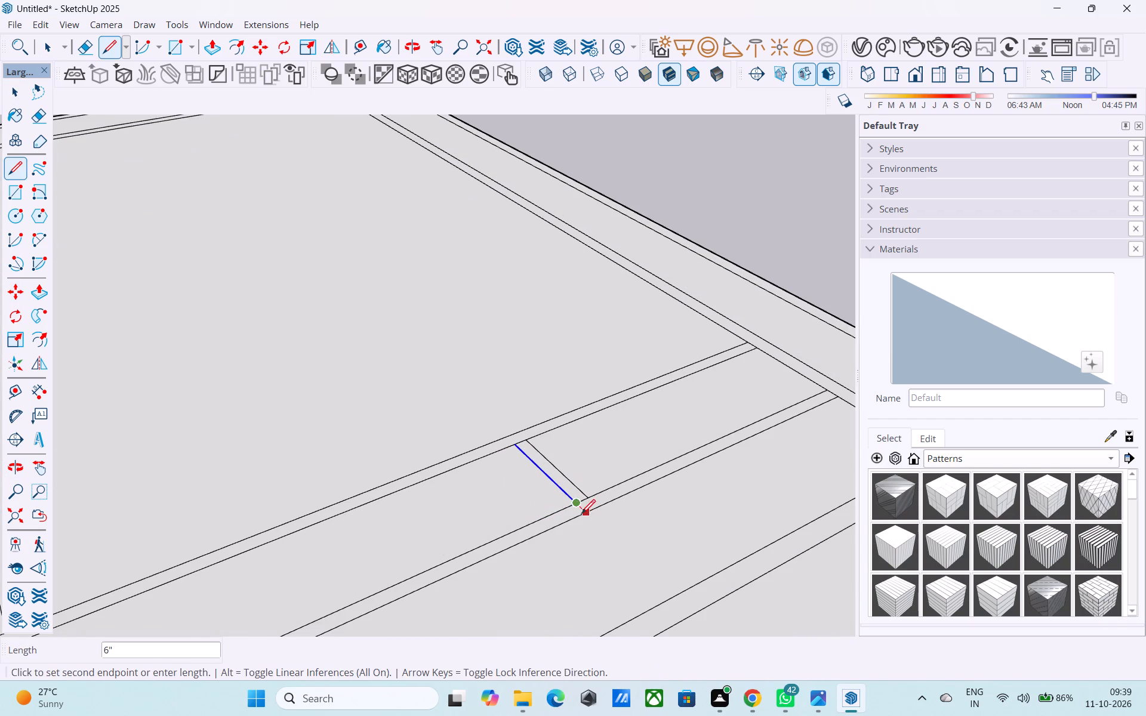
pyautogui.click(586, 519)
pyautogui.press('space')
# Bridge the 8' opening between the two lengthwise partitions' ends with two parallel lines joining both cross partitions.
pyautogui.scroll(-2, 576, 508)
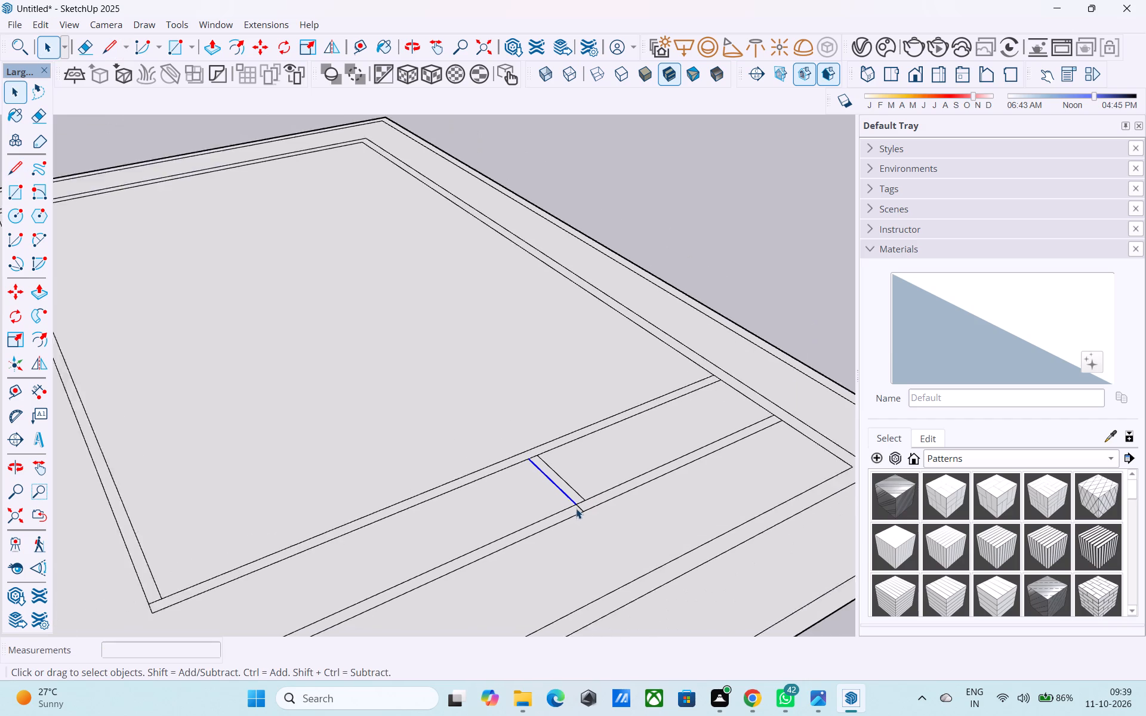
pyautogui.scroll(-2, 576, 508)
pyautogui.moveTo(568, 510); pyautogui.dragTo(586, 501, button='middle')
pyautogui.scroll(-2, 586, 501)
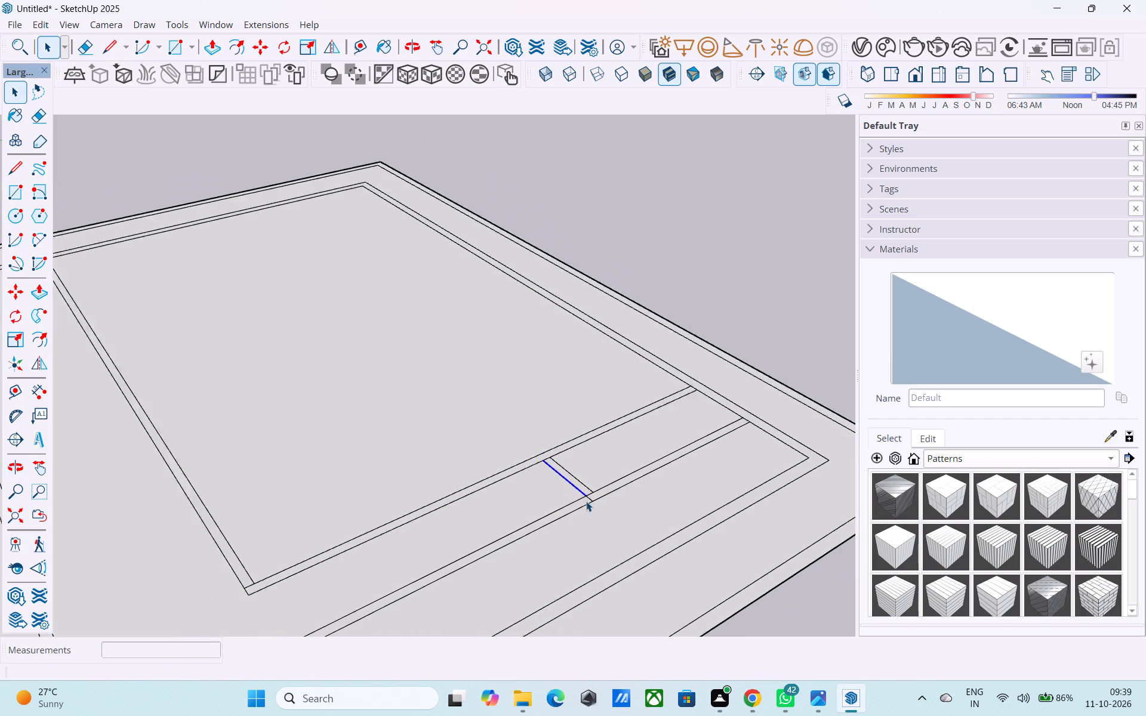
pyautogui.scroll(-10, 586, 501)
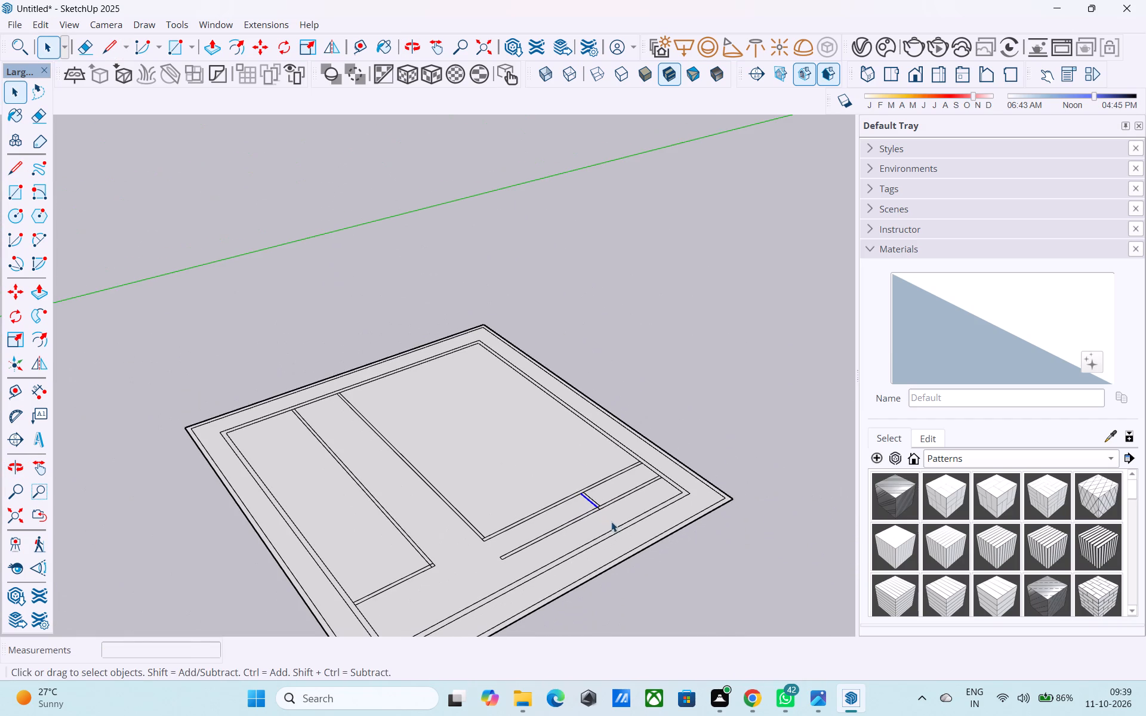
pyautogui.moveTo(587, 529); pyautogui.dragTo(578, 489, button='middle')
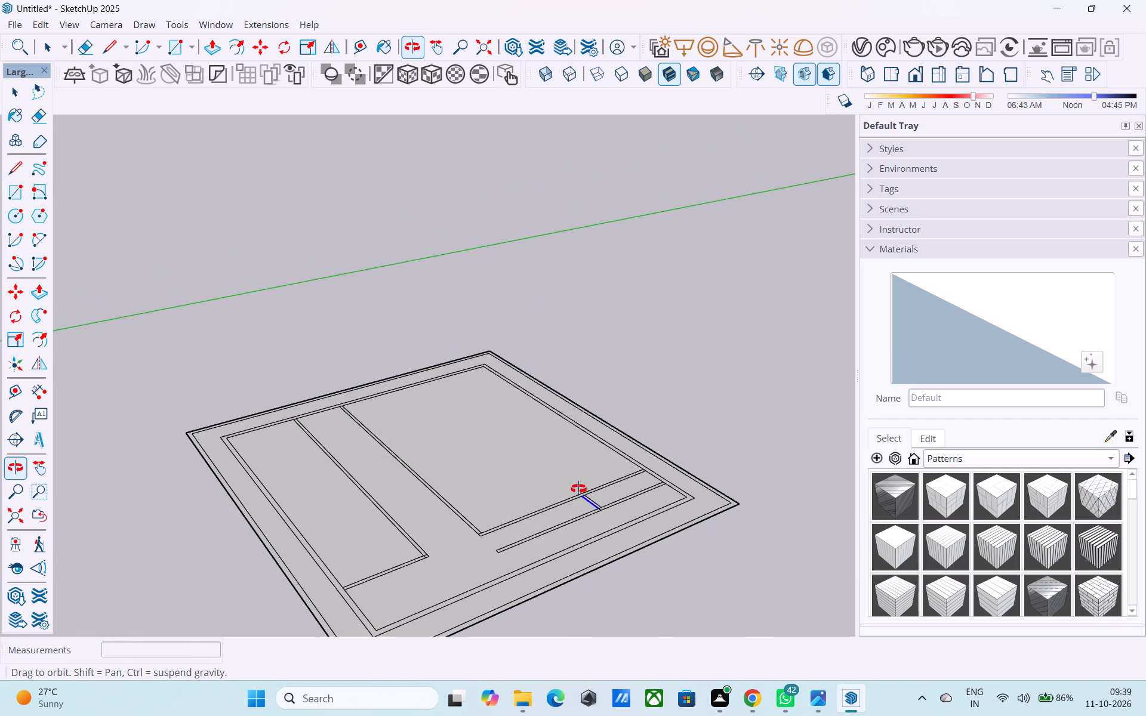
pyautogui.moveTo(578, 489); pyautogui.dragTo(625, 511, button='middle')
pyautogui.scroll(3, 446, 551)
pyautogui.scroll(-2, 452, 563)
pyautogui.moveTo(452, 563); pyautogui.dragTo(611, 547, button='middle')
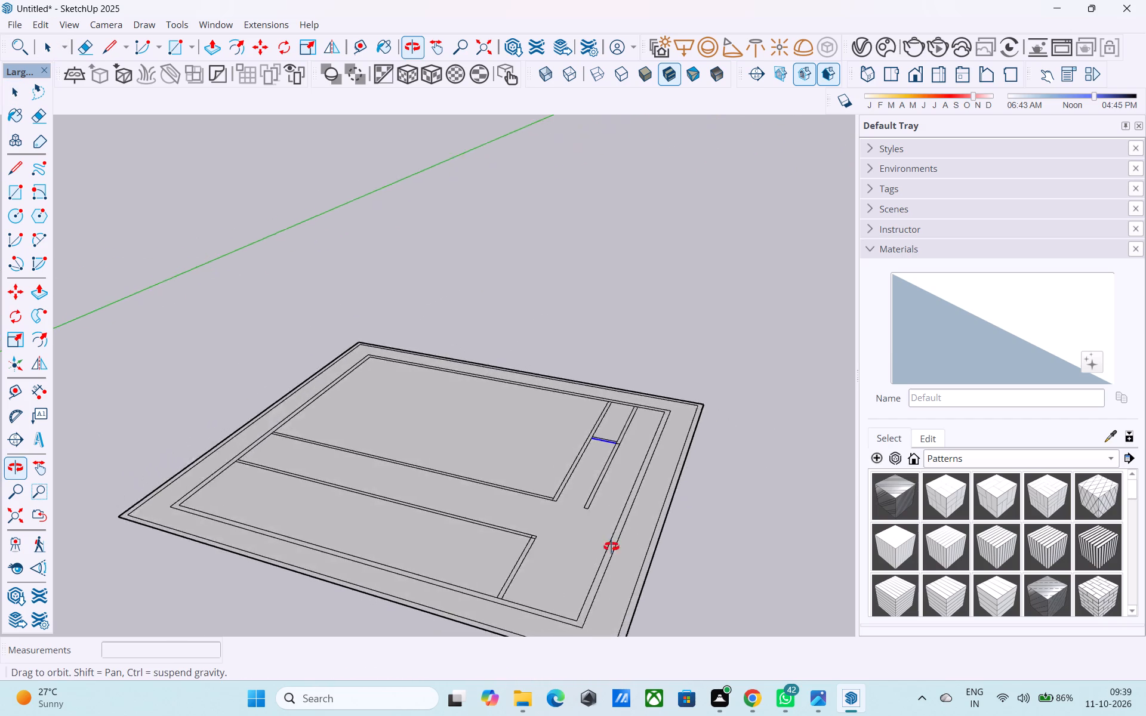
pyautogui.moveTo(611, 547); pyautogui.dragTo(666, 578, button='middle')
pyautogui.scroll(7, 553, 539)
pyautogui.moveTo(559, 536); pyautogui.dragTo(556, 583, button='middle')
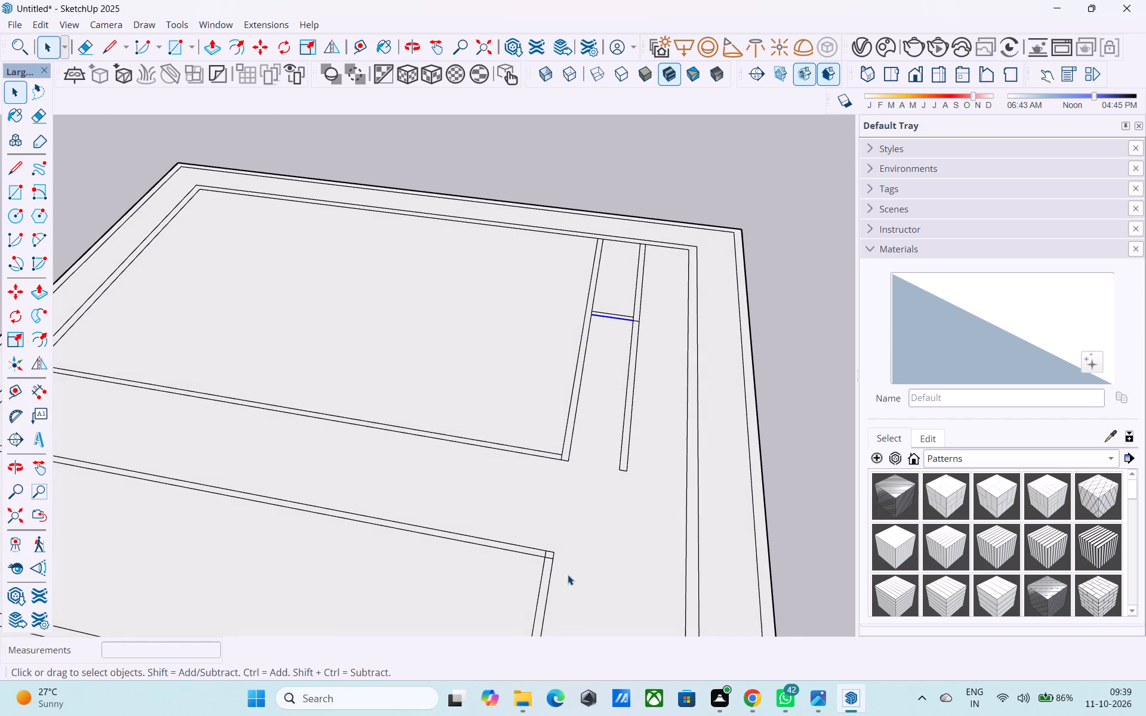
pyautogui.press('l')
pyautogui.scroll(4, 556, 557)
pyautogui.click(545, 547)
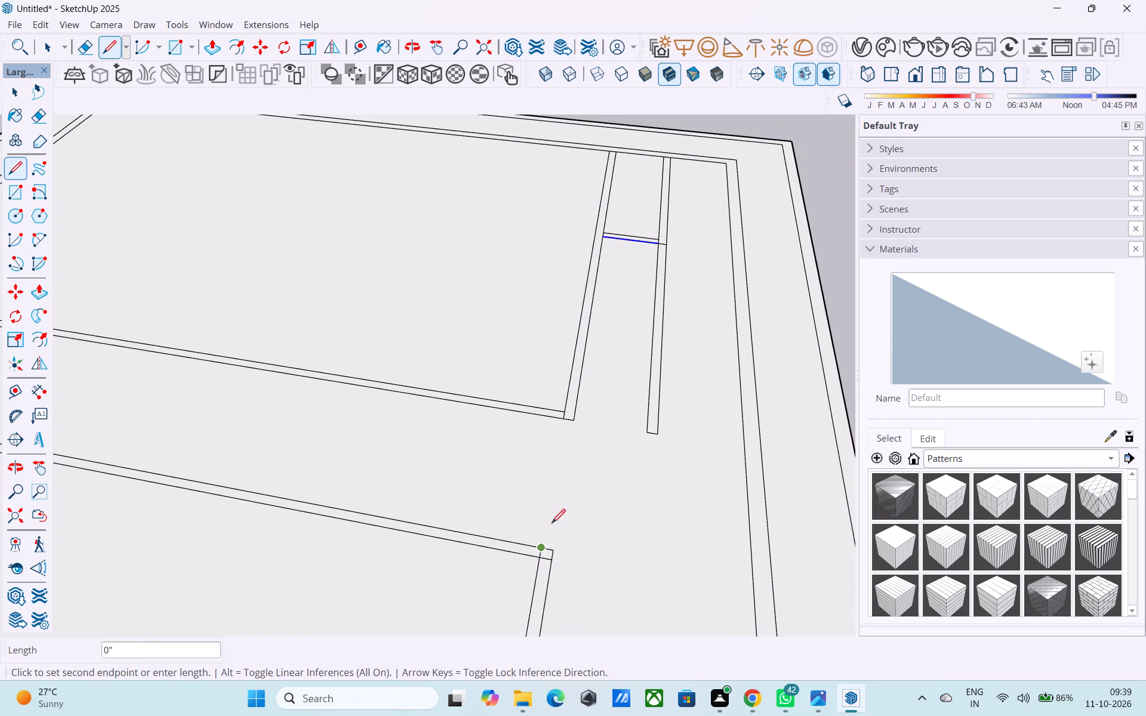
pyautogui.click(565, 421)
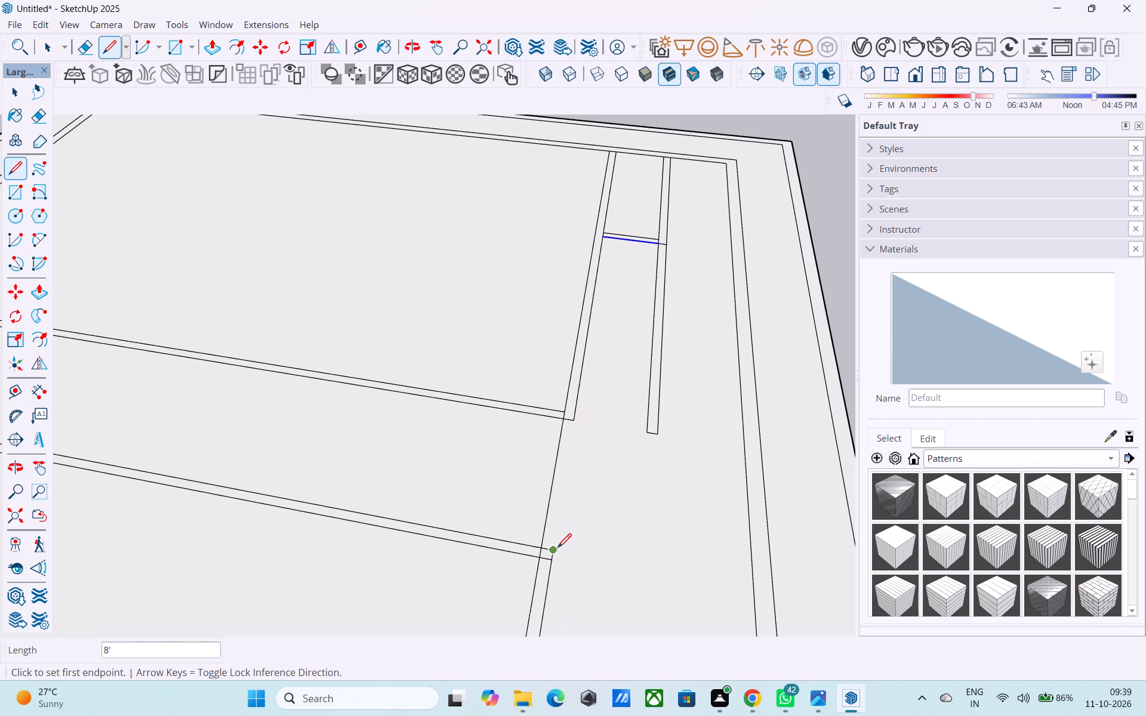
pyautogui.click(557, 549)
pyautogui.click(579, 421)
pyautogui.press('space')
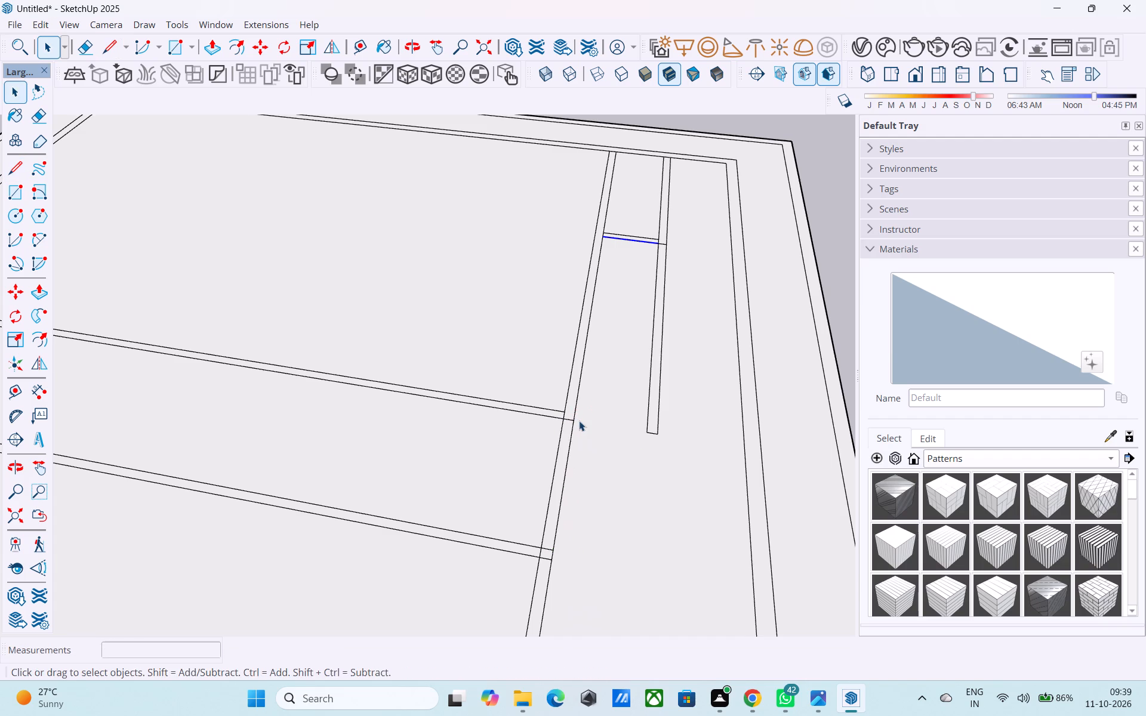
# Erase the leftover short edges crossing the joined cross partition where the two lengthwise partitions meet it.
pyautogui.write('e')
pyautogui.scroll(4, 553, 415)
pyautogui.click(574, 422)
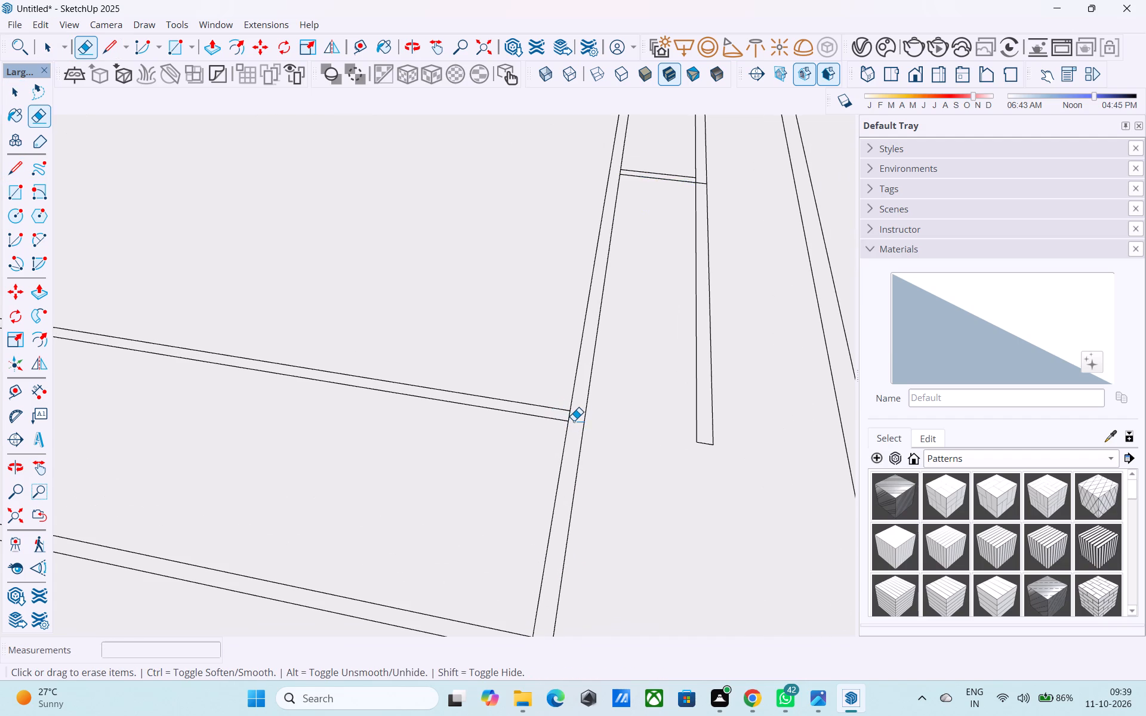
pyautogui.scroll(-7, 574, 421)
pyautogui.scroll(5, 554, 527)
pyautogui.click(562, 518)
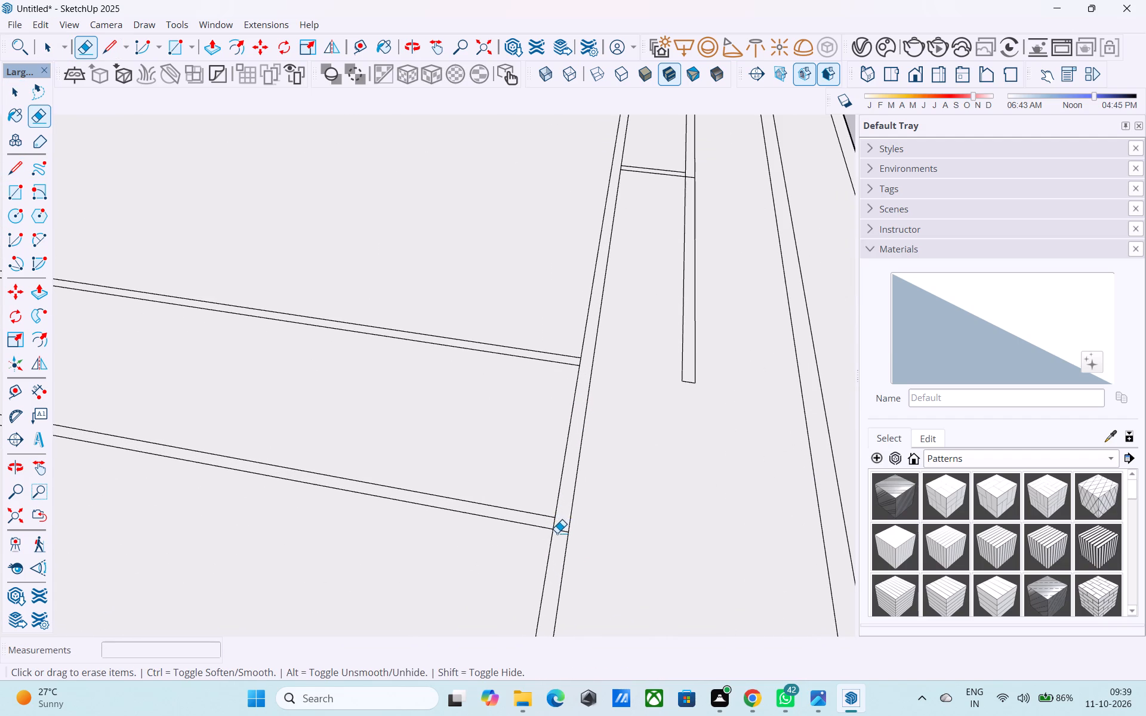
pyautogui.click(559, 530)
# Examine the whole partition layout from several angles.
pyautogui.scroll(-13, 562, 524)
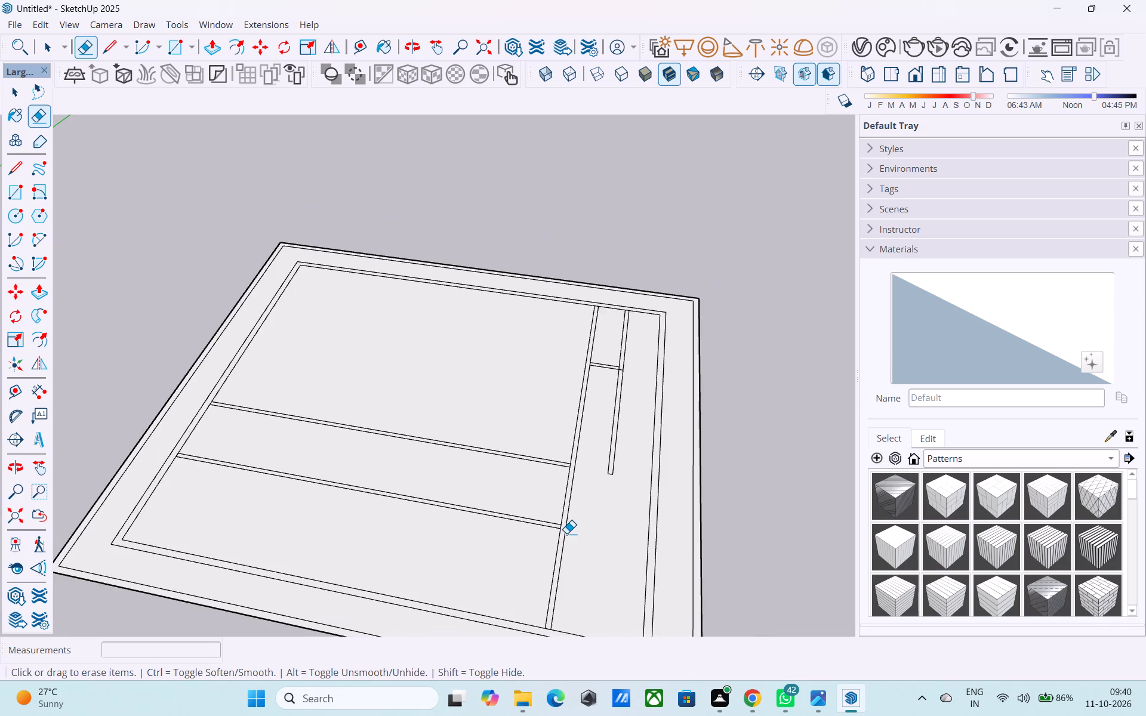
pyautogui.moveTo(566, 533); pyautogui.dragTo(475, 422, button='middle')
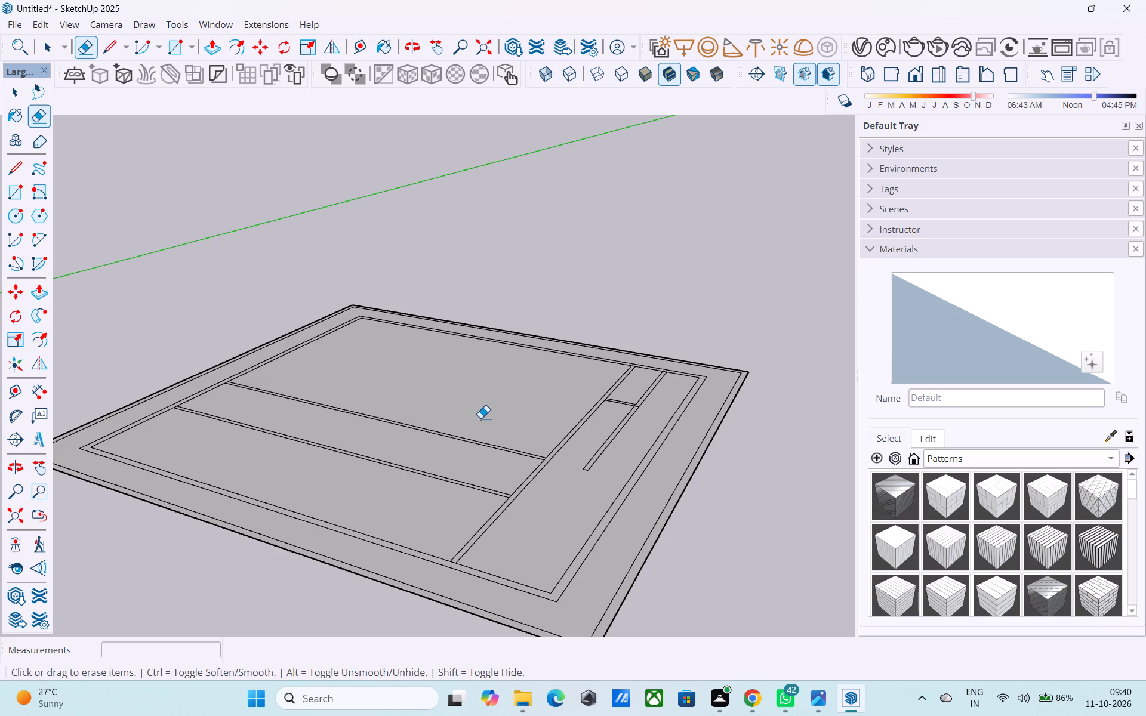
pyautogui.scroll(-5, 486, 422)
pyautogui.moveTo(486, 424); pyautogui.dragTo(406, 369, button='middle')
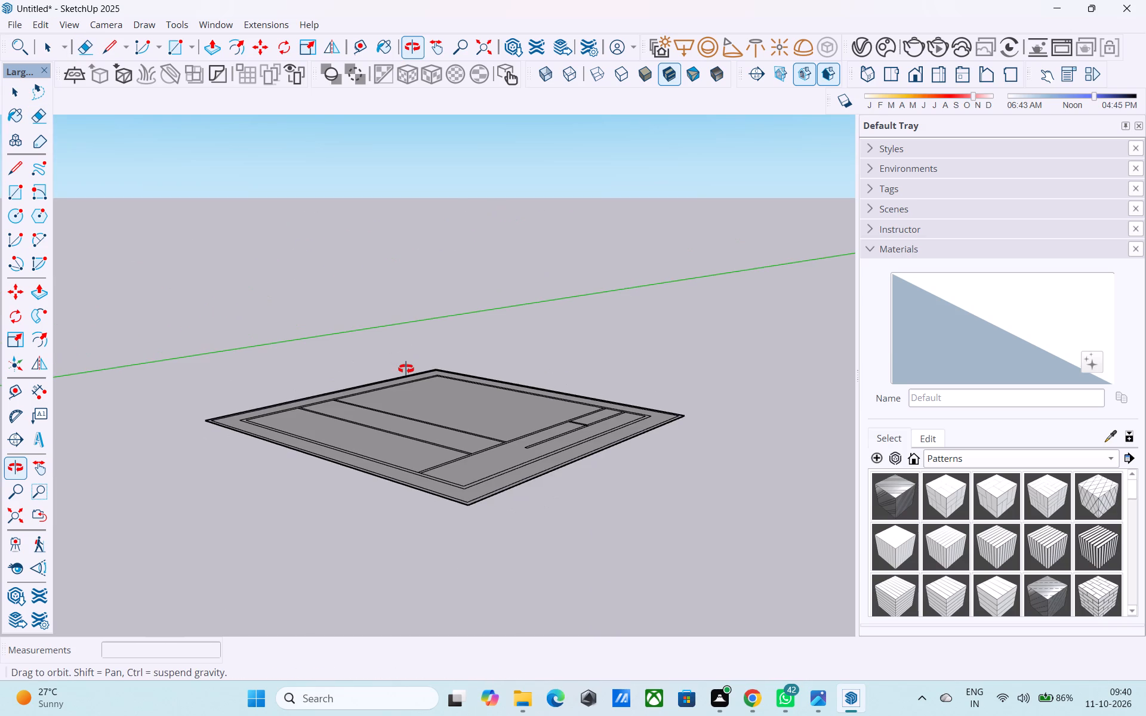
pyautogui.moveTo(406, 369); pyautogui.dragTo(327, 375, button='middle')
pyautogui.moveTo(432, 499); pyautogui.dragTo(476, 564, button='middle')
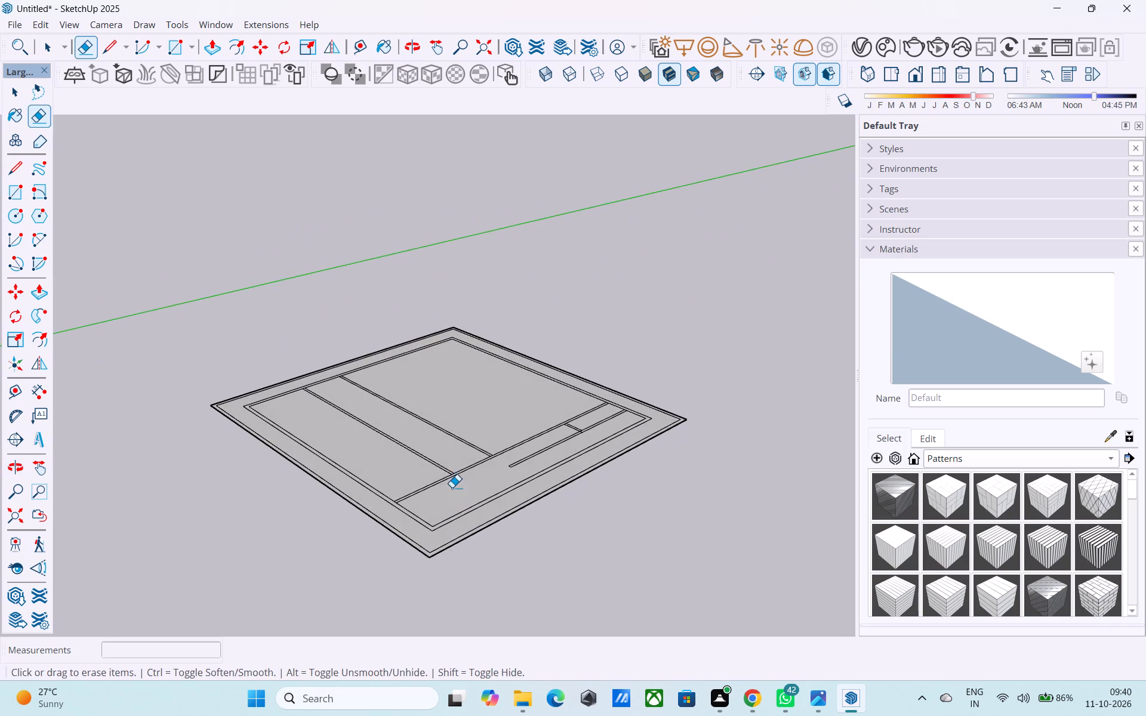
pyautogui.moveTo(452, 487); pyautogui.dragTo(467, 541, button='middle')
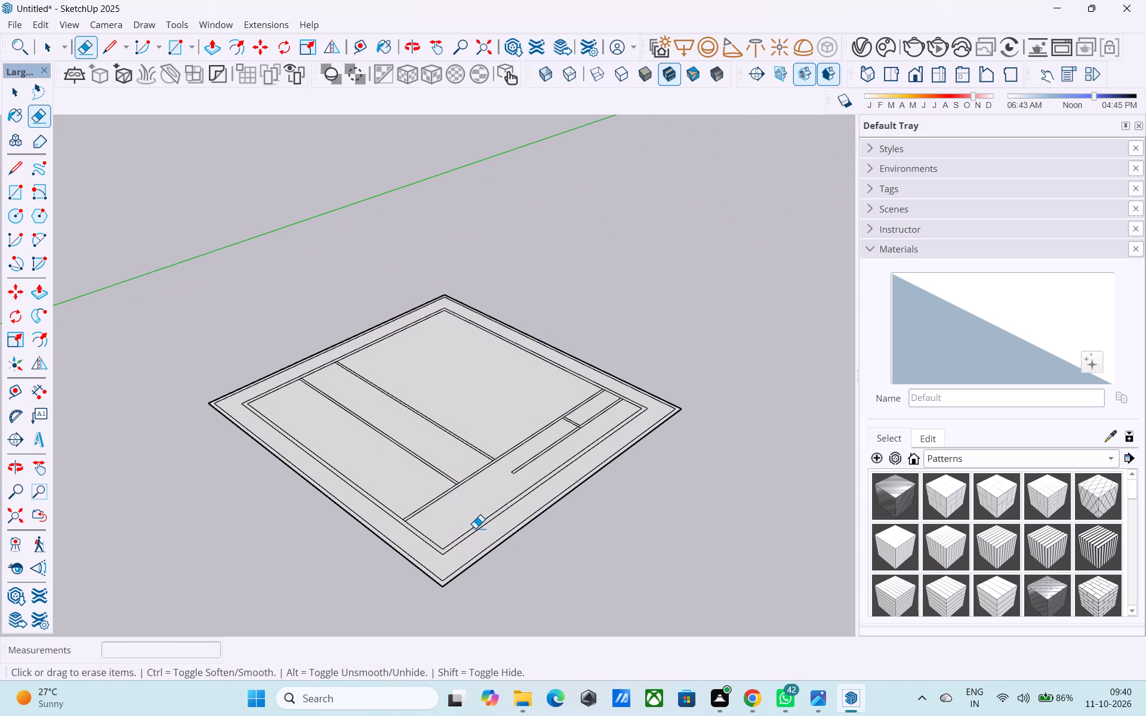
pyautogui.scroll(6, 475, 529)
pyautogui.scroll(-6, 473, 529)
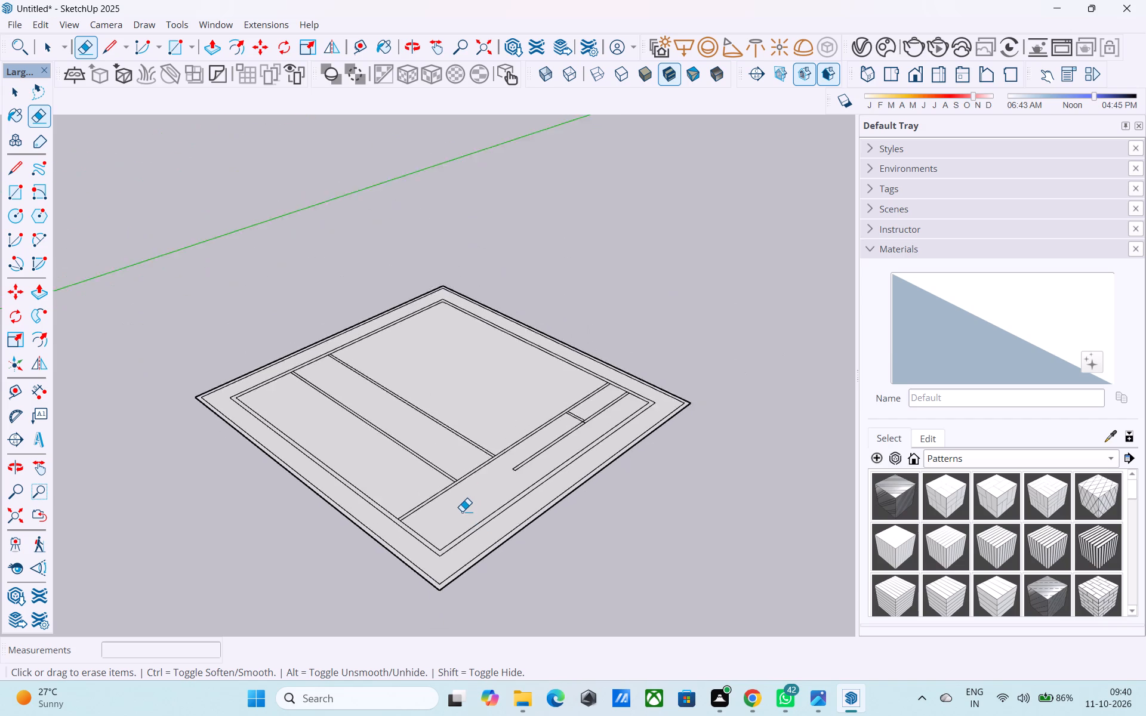
pyautogui.scroll(-4, 462, 511)
pyautogui.moveTo(462, 511); pyautogui.dragTo(594, 385, button='middle')
pyautogui.moveTo(595, 378); pyautogui.dragTo(381, 556, button='middle')
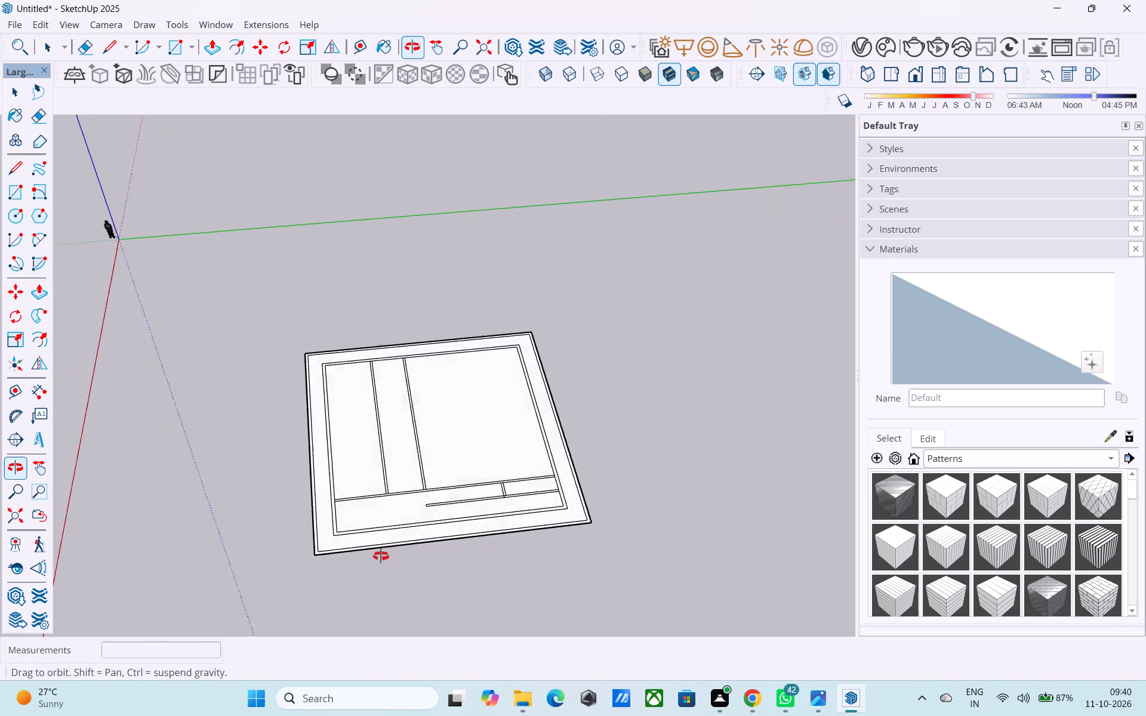
pyautogui.moveTo(381, 556); pyautogui.dragTo(463, 398, button='middle')
pyautogui.moveTo(463, 384); pyautogui.dragTo(461, 487, button='middle')
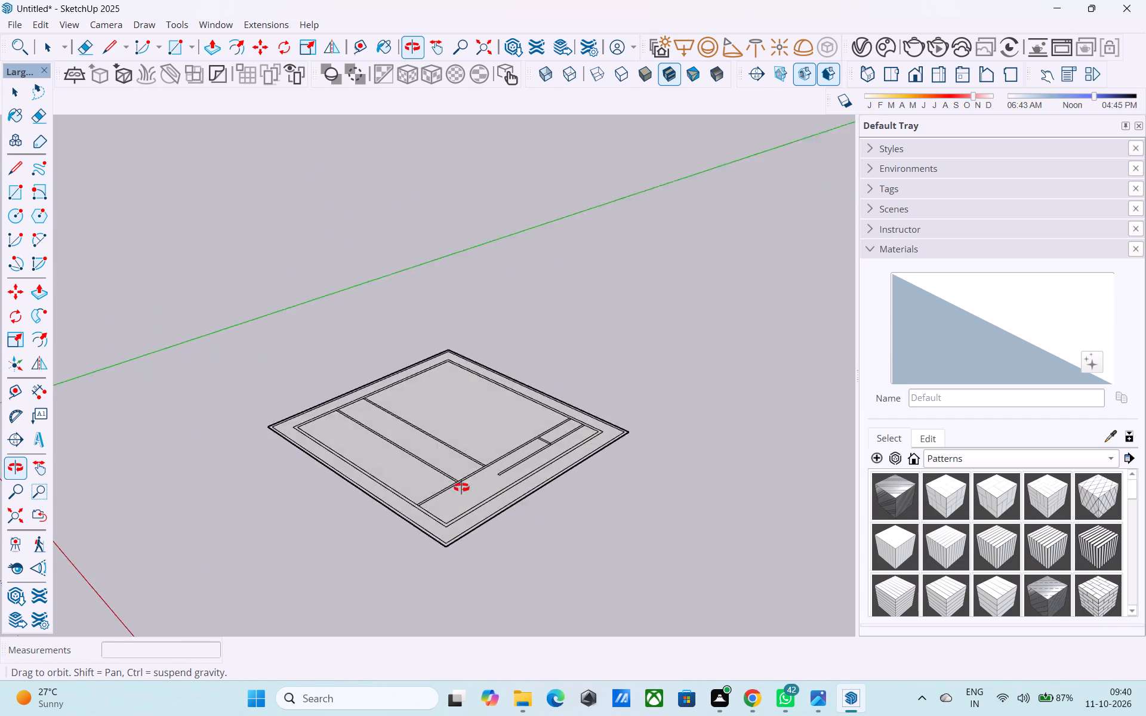
# Erase the short edges where the two lengthwise partitions meet the long cross partition.
pyautogui.moveTo(461, 487); pyautogui.dragTo(449, 607, button='middle')
pyautogui.moveTo(438, 511); pyautogui.dragTo(430, 570, button='middle')
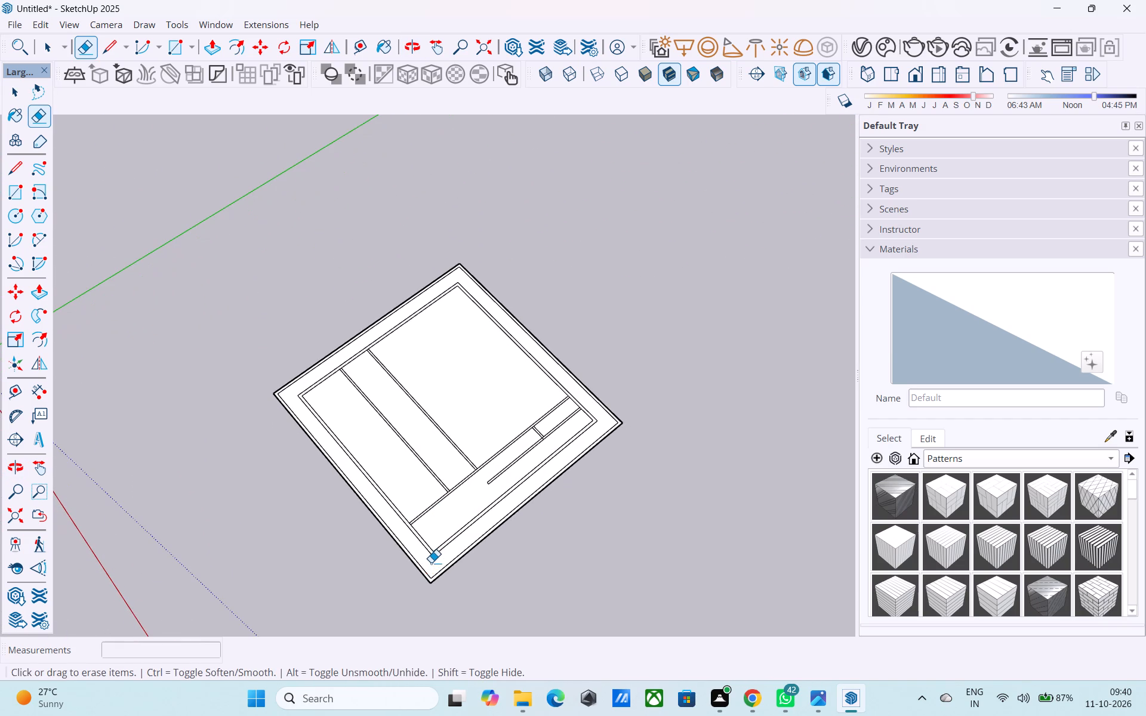
pyautogui.scroll(3, 612, 419)
pyautogui.scroll(-2, 613, 418)
pyautogui.scroll(5, 613, 418)
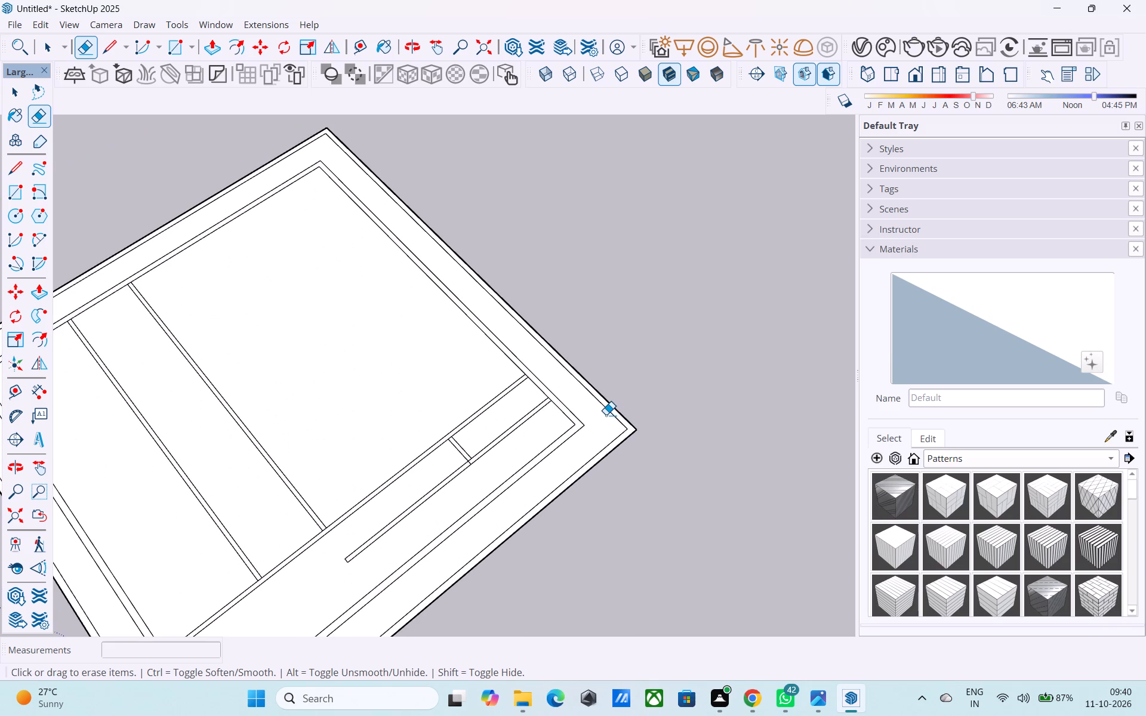
pyautogui.scroll(-6, 606, 415)
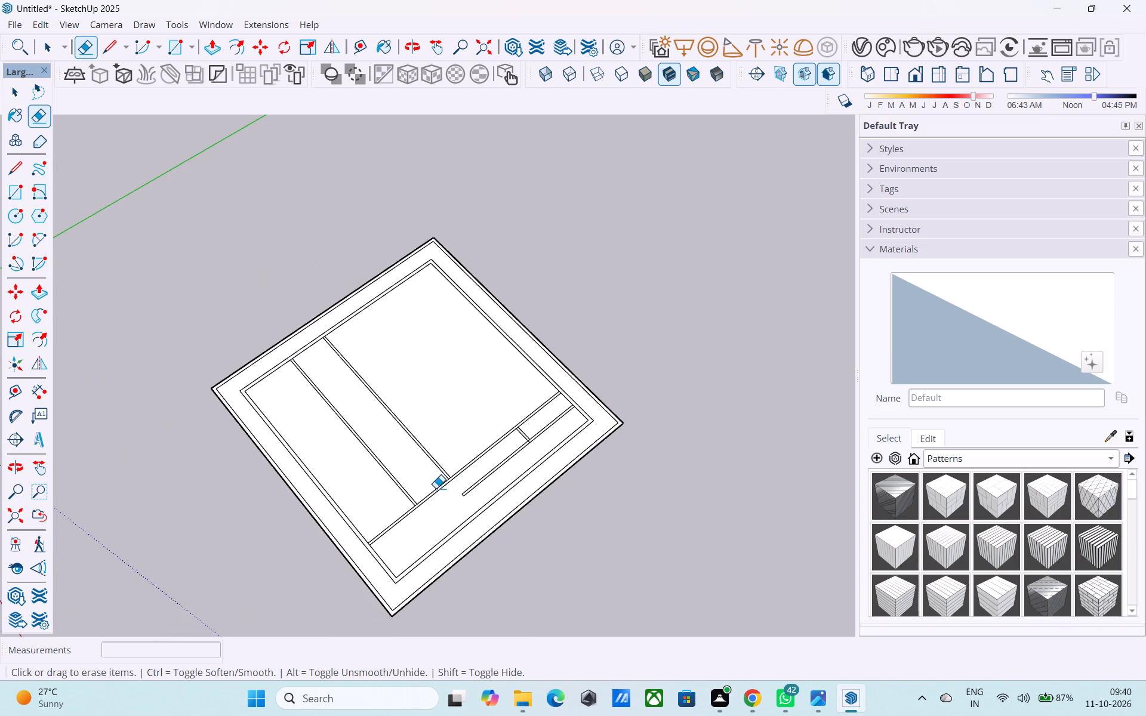
pyautogui.scroll(17, 436, 488)
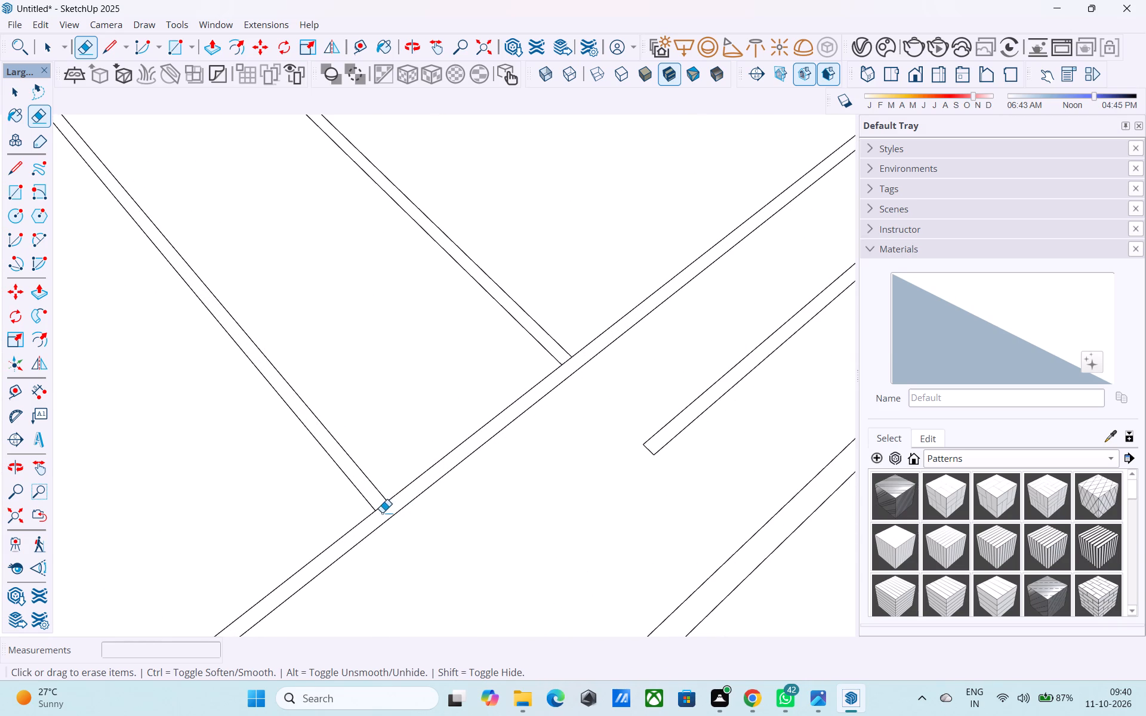
pyautogui.click(381, 508)
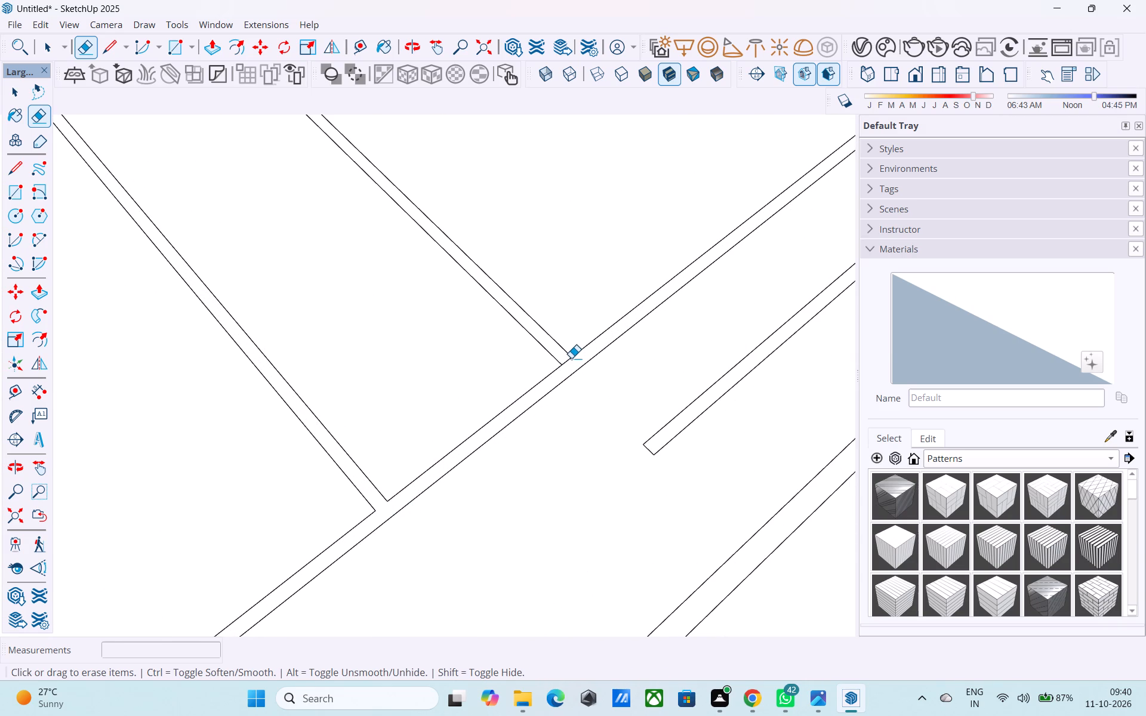
pyautogui.click(569, 359)
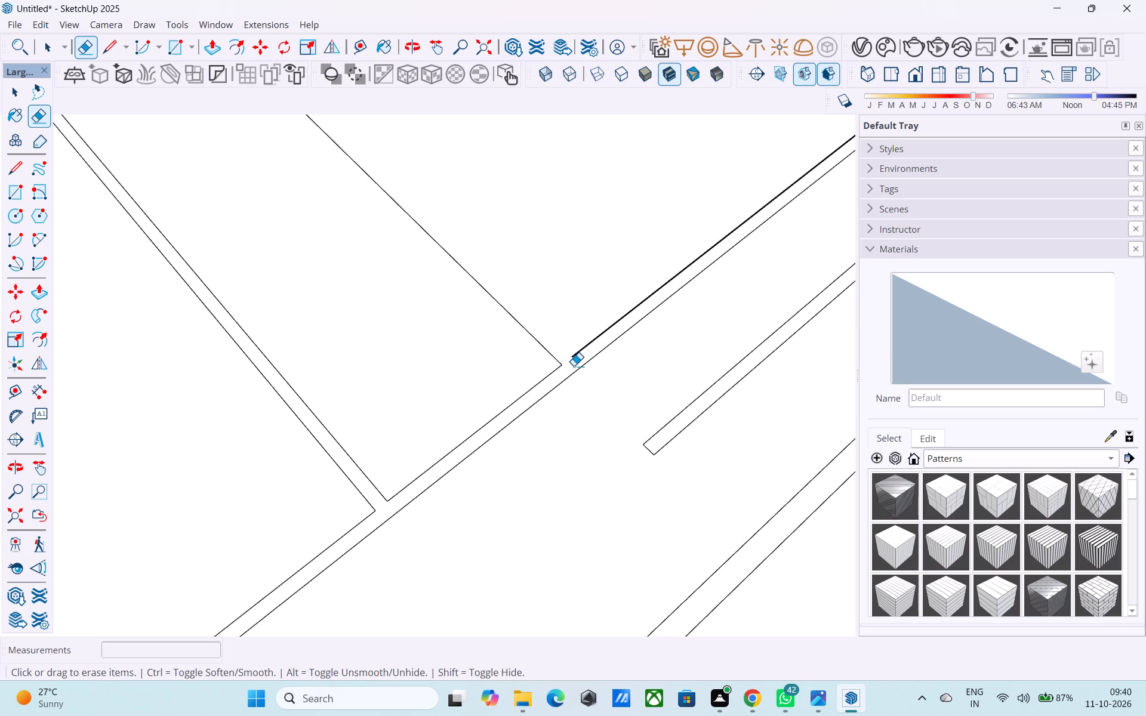
pyautogui.hotkey('ctrl', 'z')
pyautogui.click(568, 363)
pyautogui.scroll(-2, 568, 363)
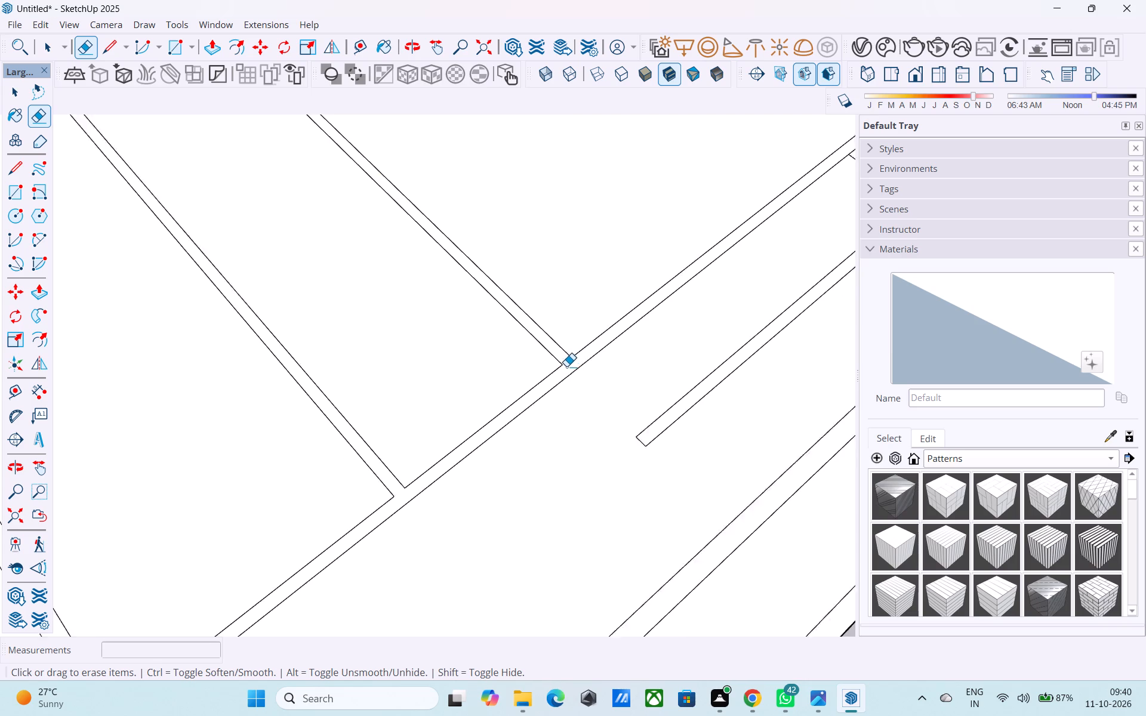
# Erase the short edge where the long cross partition runs into the outer wall beside the lengthwise partitions.
pyautogui.scroll(-12, 566, 366)
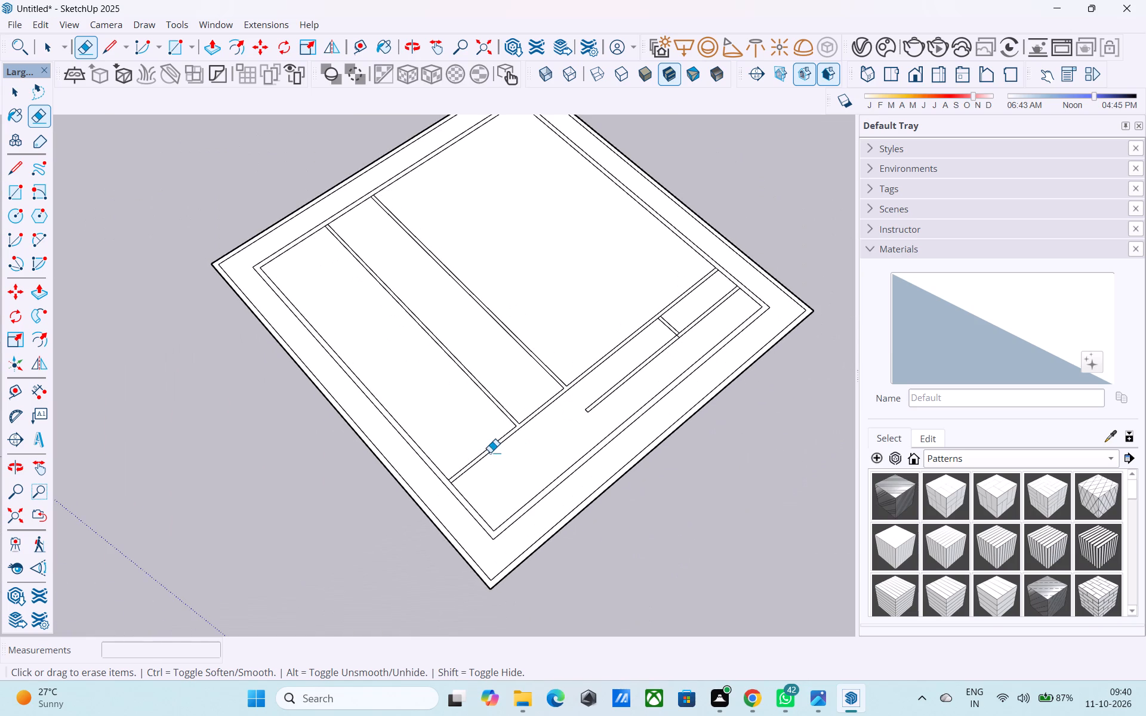
pyautogui.scroll(11, 470, 468)
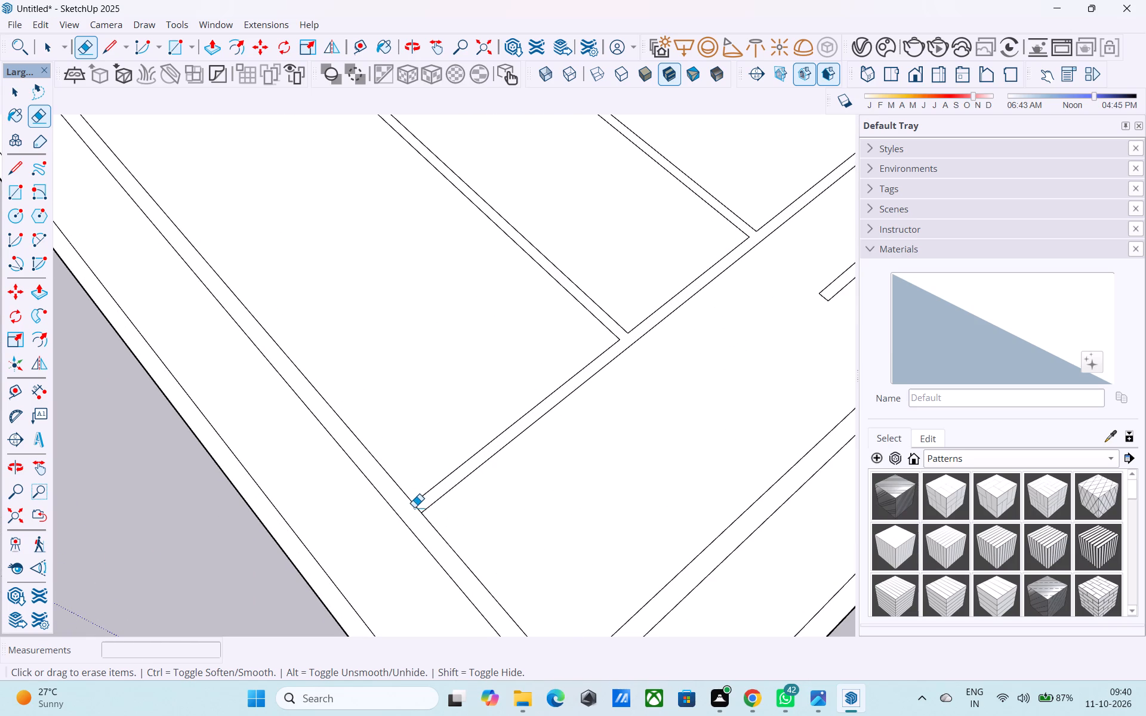
pyautogui.click(417, 507)
pyautogui.scroll(-11, 417, 507)
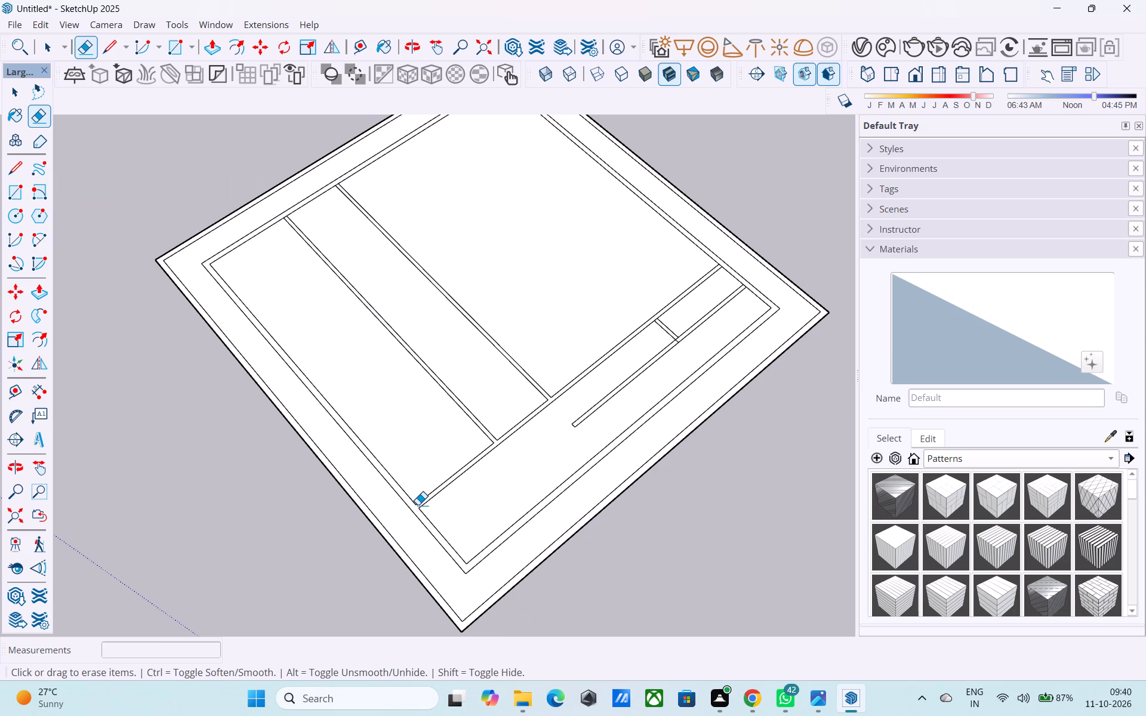
# Erase the leftover edges at the front cross partition's junctions with the short partition and the outer wall.
pyautogui.scroll(17, 747, 322)
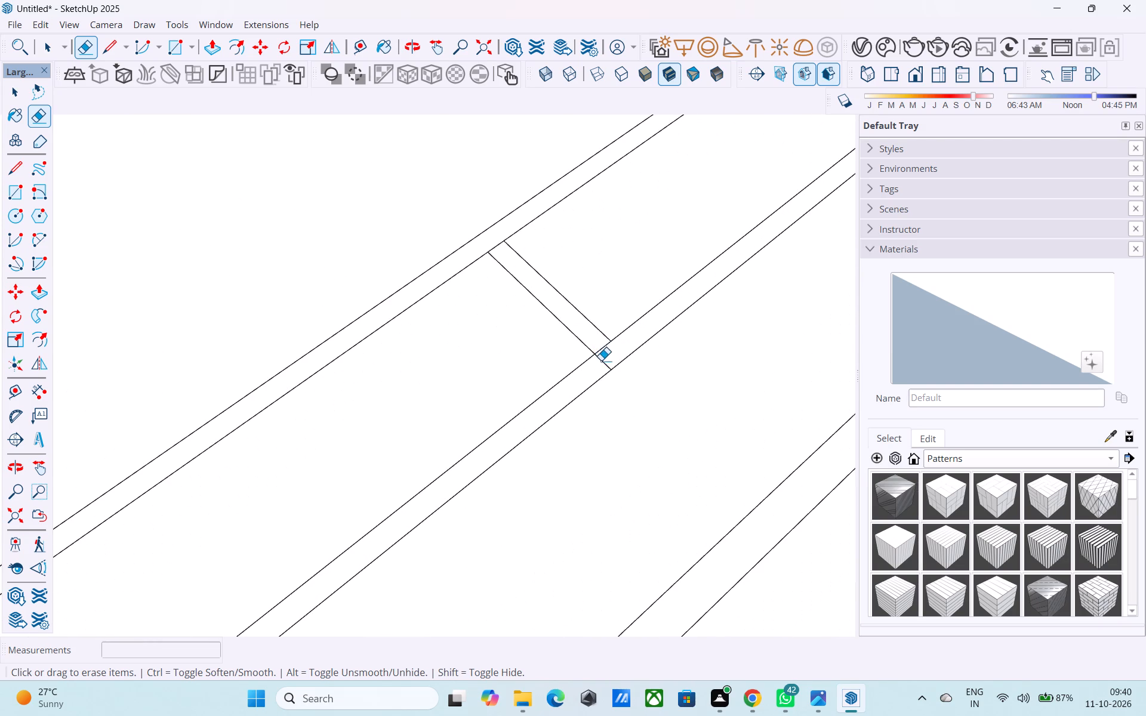
pyautogui.click(601, 360)
pyautogui.click(602, 352)
pyautogui.scroll(-11, 600, 362)
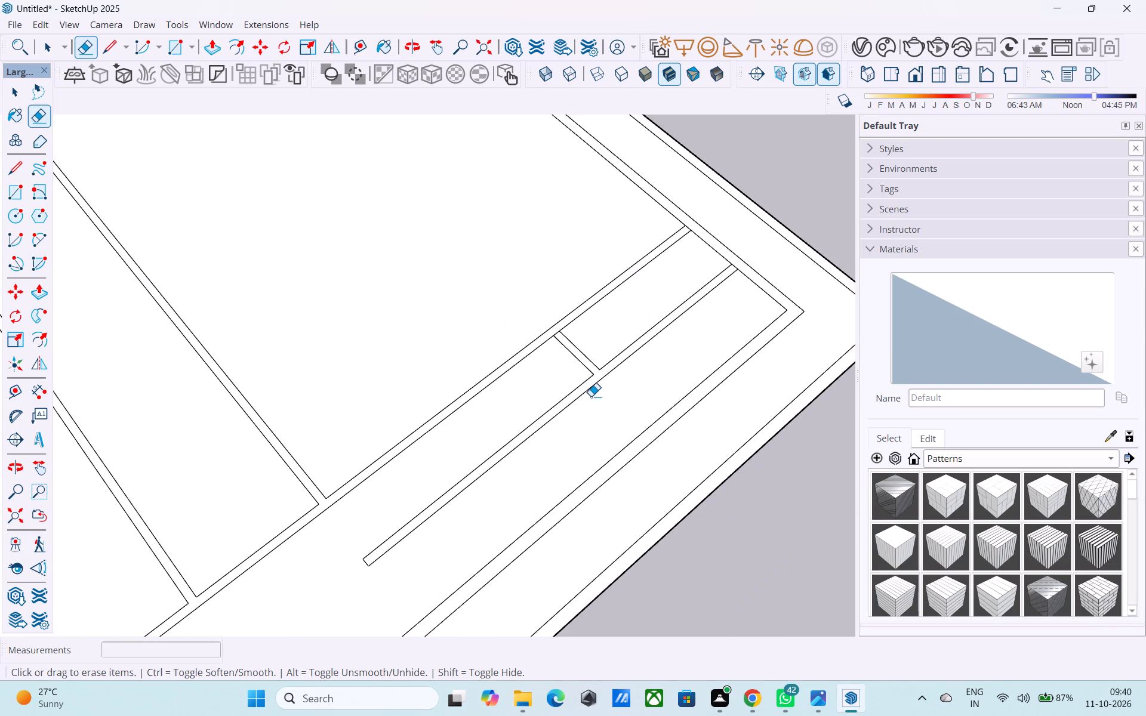
pyautogui.scroll(3, 737, 252)
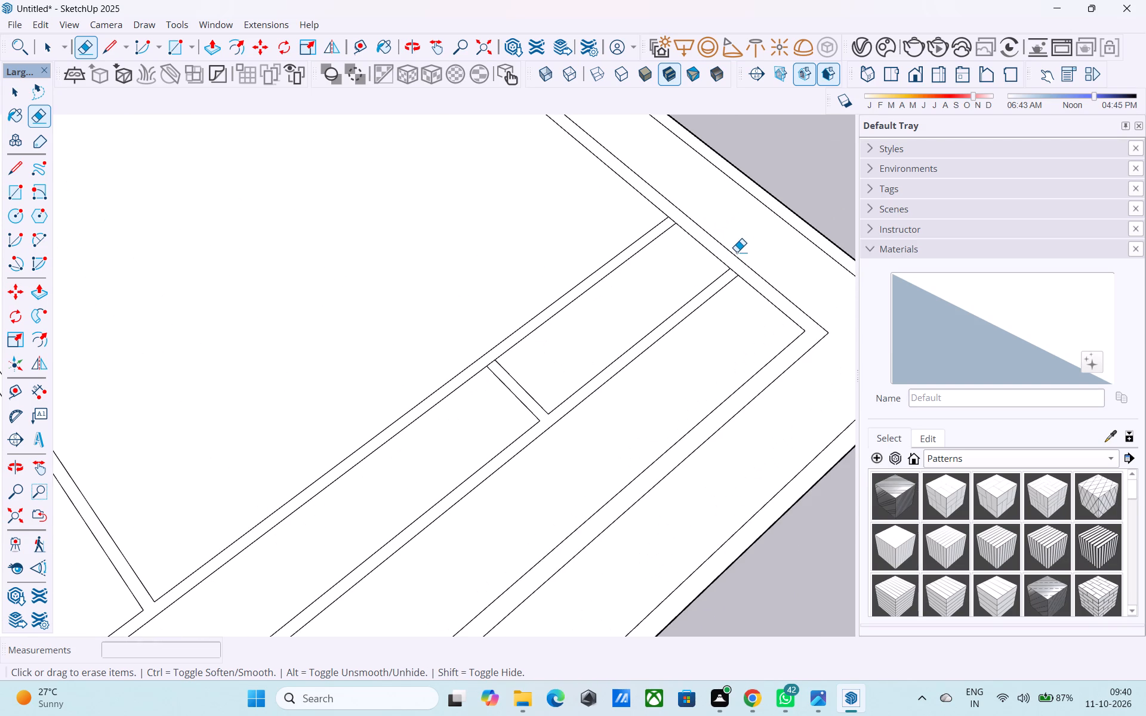
pyautogui.click(734, 274)
pyautogui.scroll(-9, 735, 272)
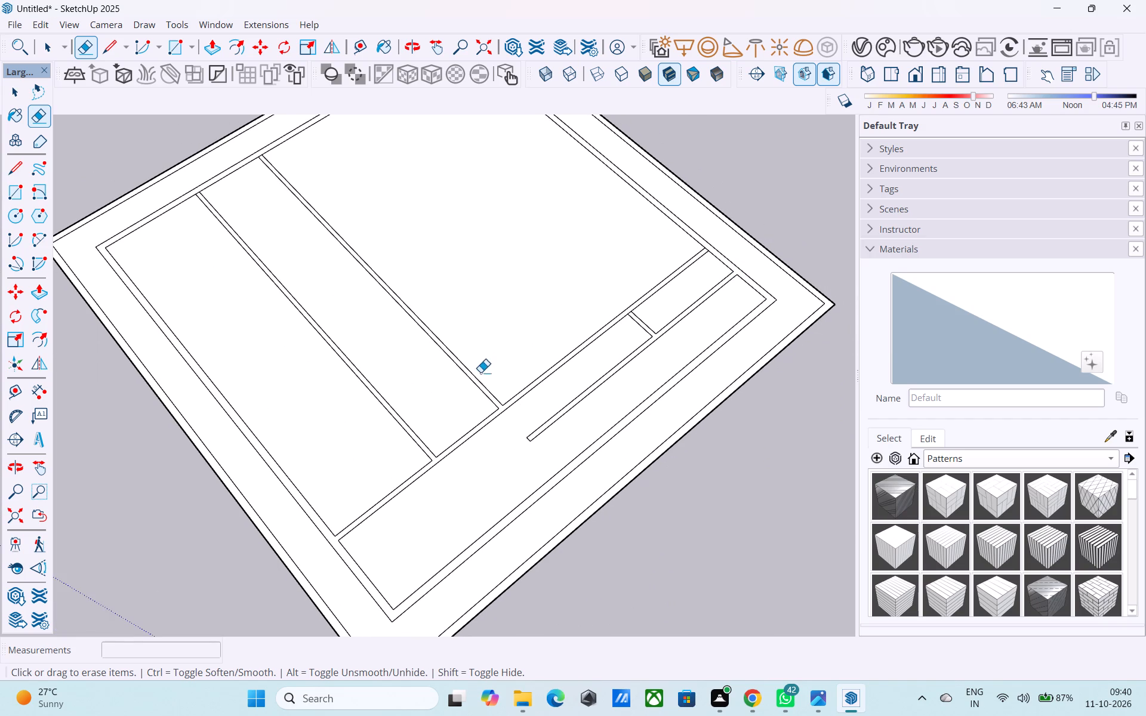
# Erase the leftover edges where the long cross partition meets the opposite outer wall and the short partition.
pyautogui.press('space')
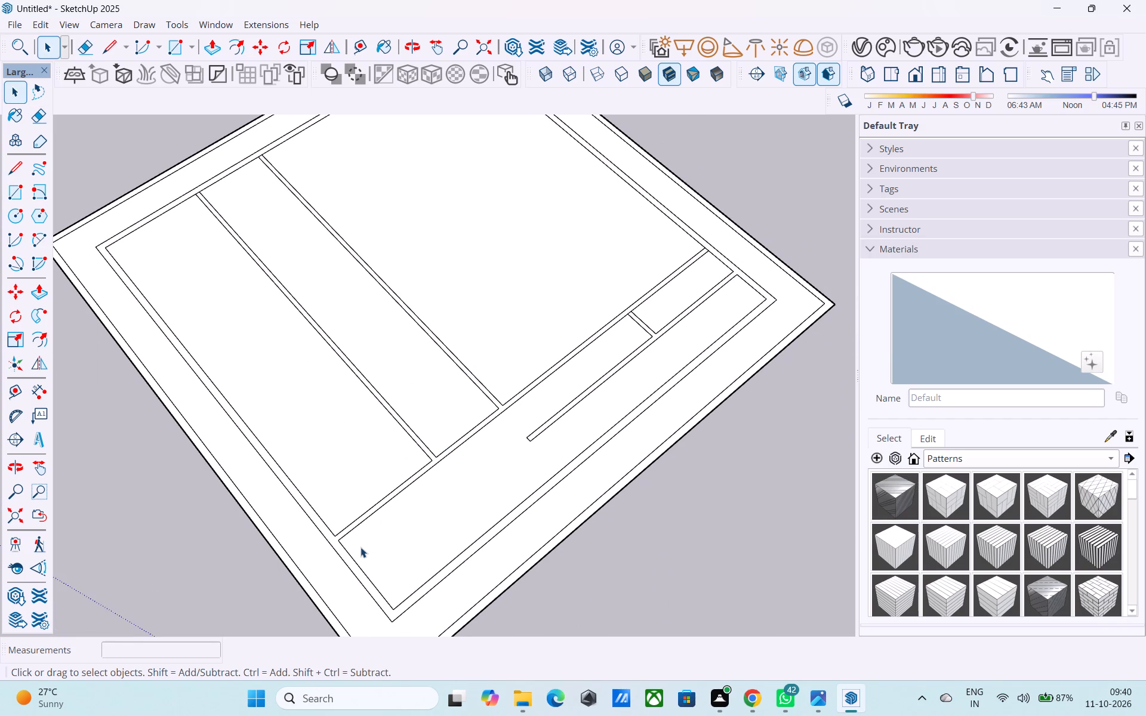
pyautogui.scroll(6, 361, 547)
pyautogui.moveTo(352, 545); pyautogui.dragTo(232, 612, button='middle')
pyautogui.scroll(-5, 228, 595)
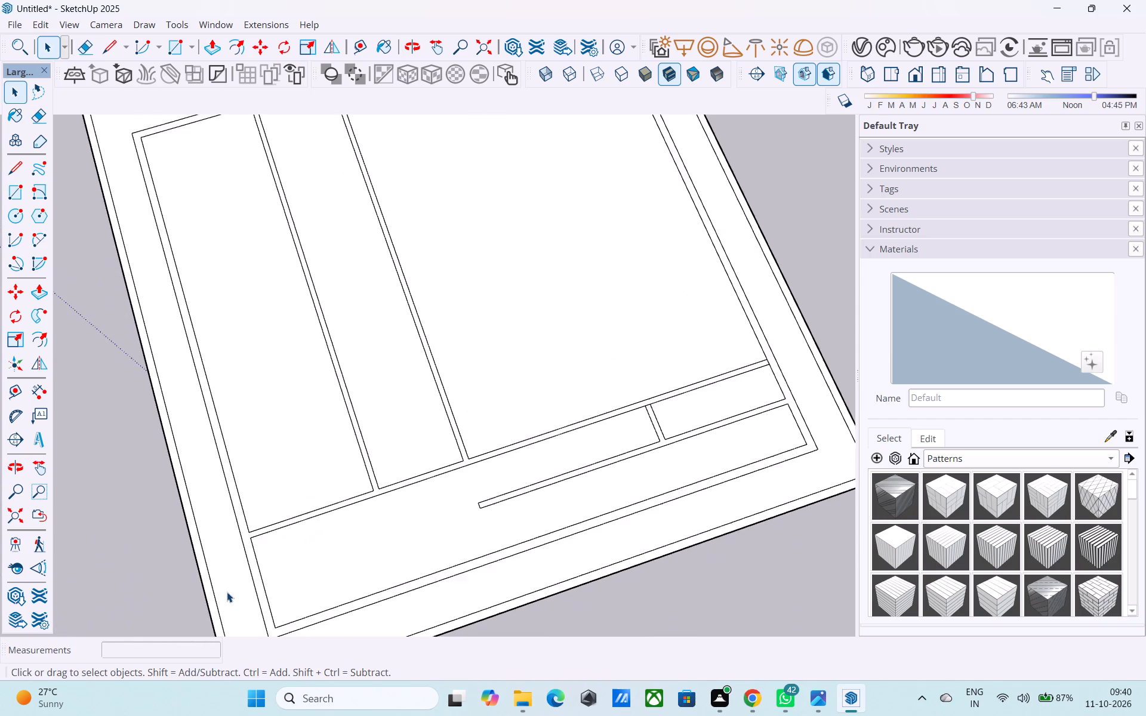
pyautogui.scroll(-6, 227, 592)
pyautogui.scroll(4, 677, 435)
pyautogui.scroll(4, 610, 434)
pyautogui.press('e')
pyautogui.scroll(7, 524, 426)
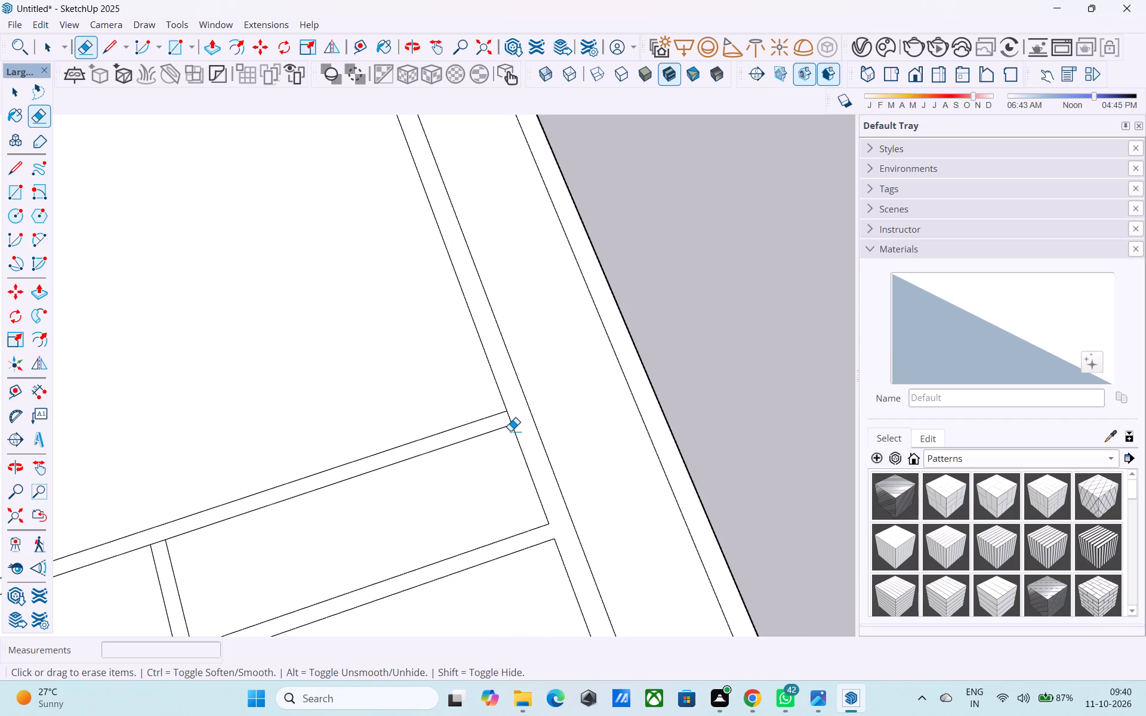
pyautogui.scroll(2, 510, 431)
pyautogui.click(509, 416)
pyautogui.scroll(-8, 509, 416)
pyautogui.scroll(1, 347, 508)
pyautogui.scroll(3, 295, 503)
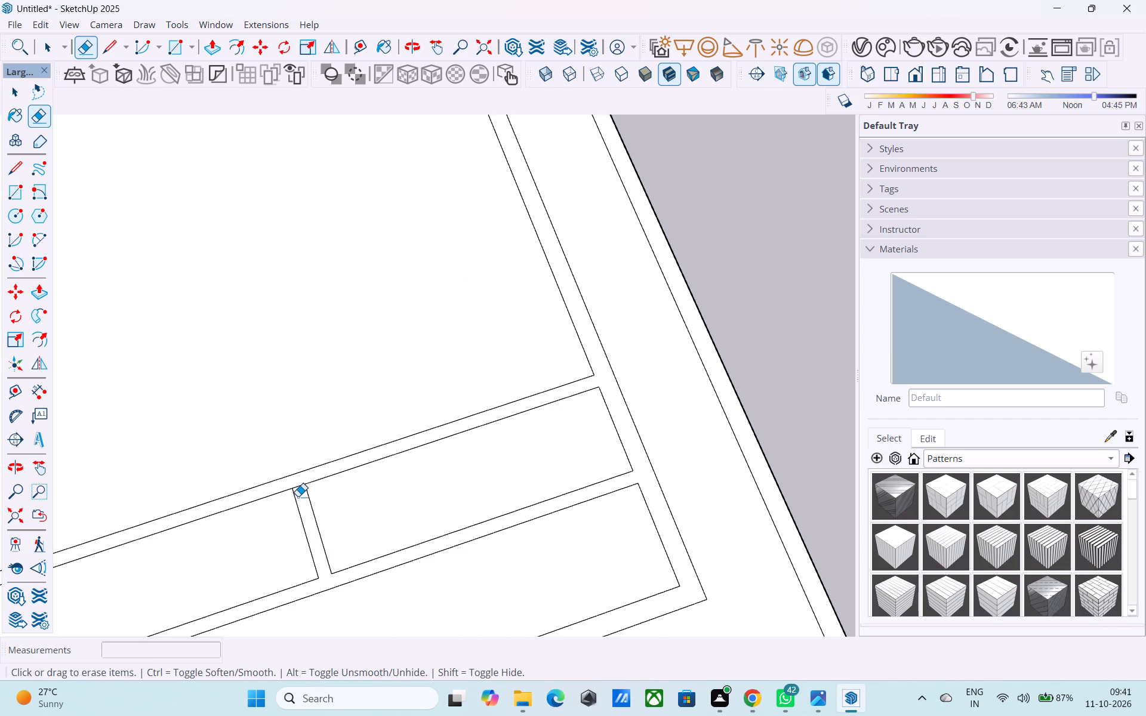
pyautogui.click(300, 487)
pyautogui.scroll(-13, 291, 517)
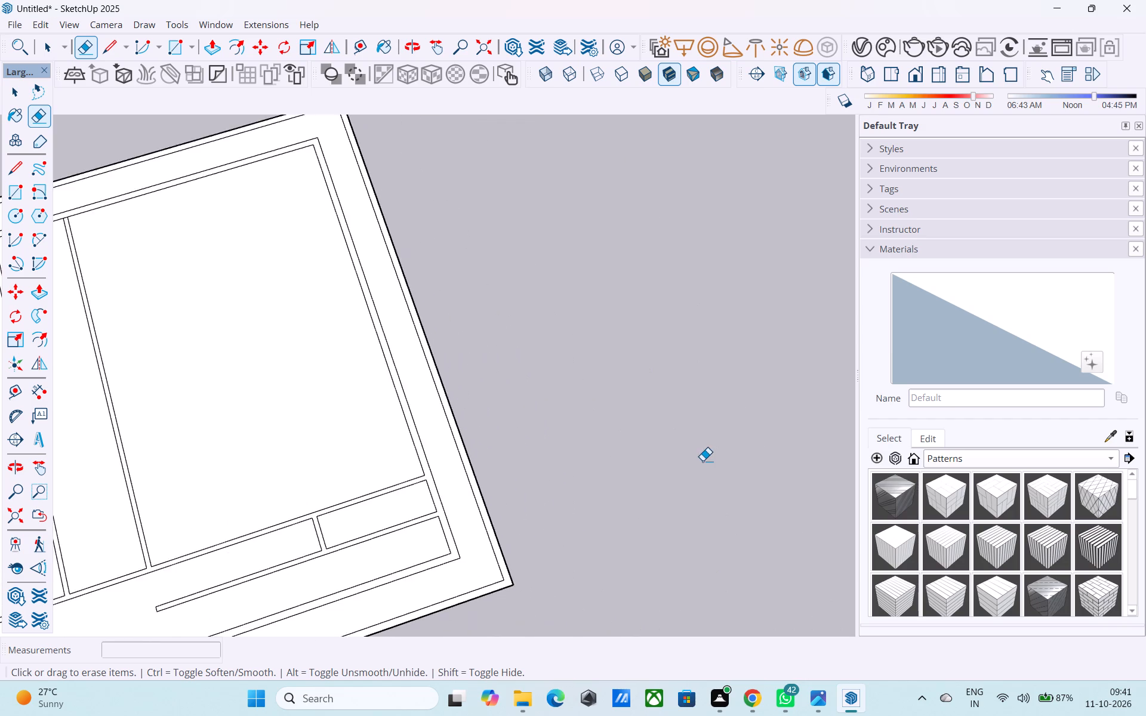
# Erase the short edges where the two lengthwise partitions meet the rear outer wall.
pyautogui.scroll(-3, 703, 461)
pyautogui.moveTo(239, 257); pyautogui.dragTo(411, 226, button='middle')
pyautogui.scroll(3, 277, 355)
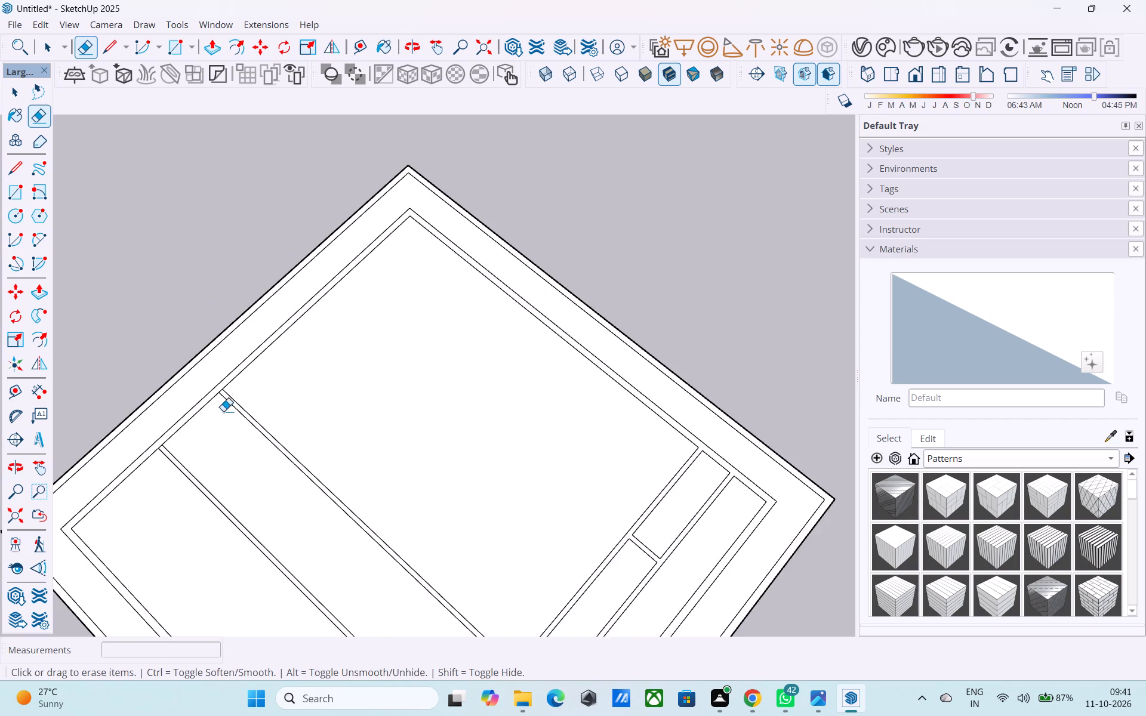
pyautogui.scroll(2, 223, 411)
pyautogui.keyDown('shift'); pyautogui.moveTo(207, 418); pyautogui.dragTo(337, 407, button='middle'); pyautogui.keyUp('shift')
pyautogui.scroll(6, 304, 419)
pyautogui.scroll(6, 293, 502)
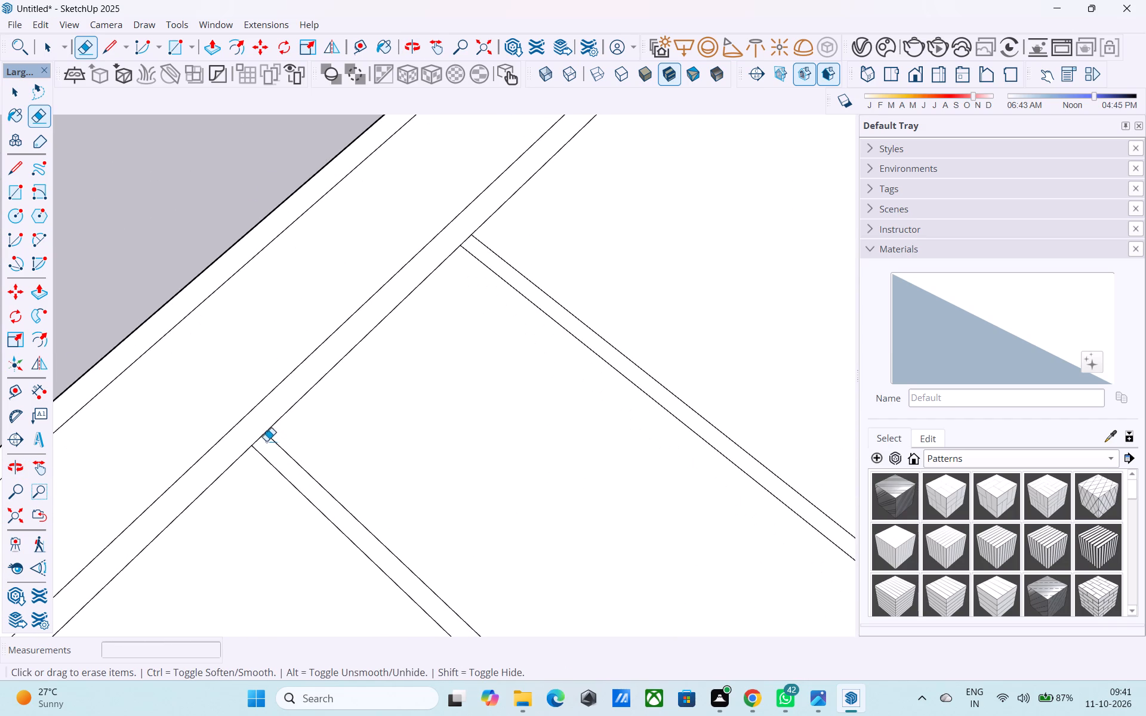
pyautogui.click(260, 440)
pyautogui.moveTo(462, 243); pyautogui.dragTo(452, 236)
pyautogui.scroll(-20, 446, 257)
pyautogui.moveTo(424, 425); pyautogui.dragTo(363, 416, button='middle')
# Make the whole connected floor plan into a group.
pyautogui.press('space')
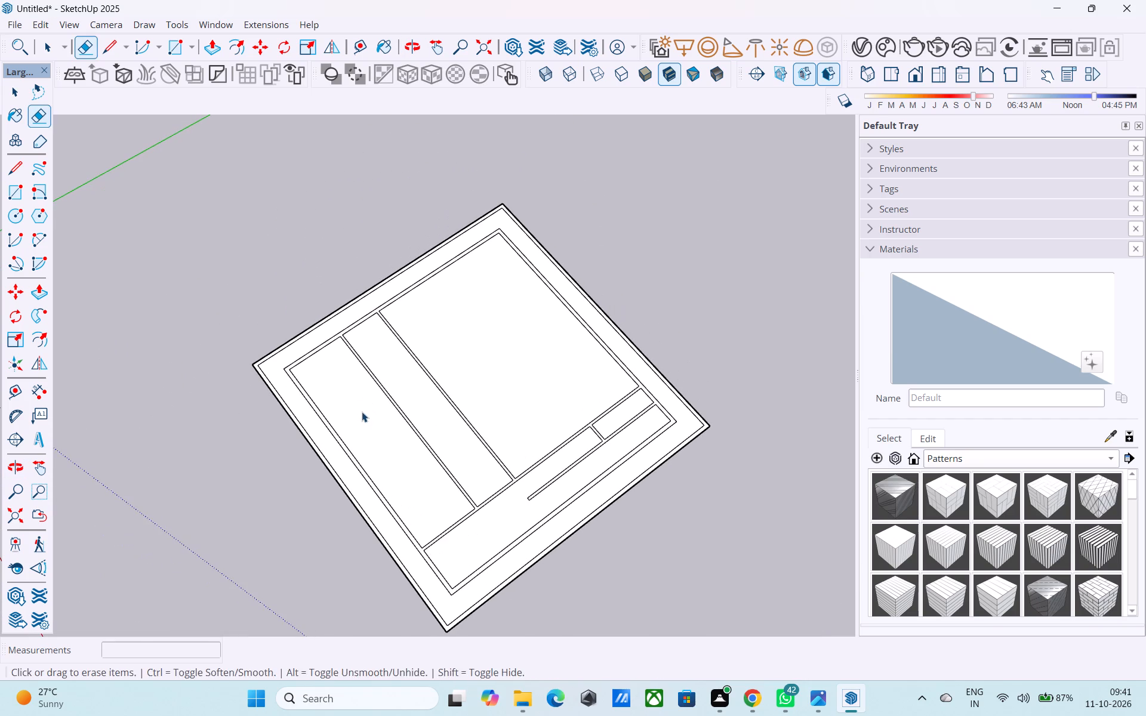
pyautogui.tripleClick(362, 409)
pyautogui.rightClick(365, 409)
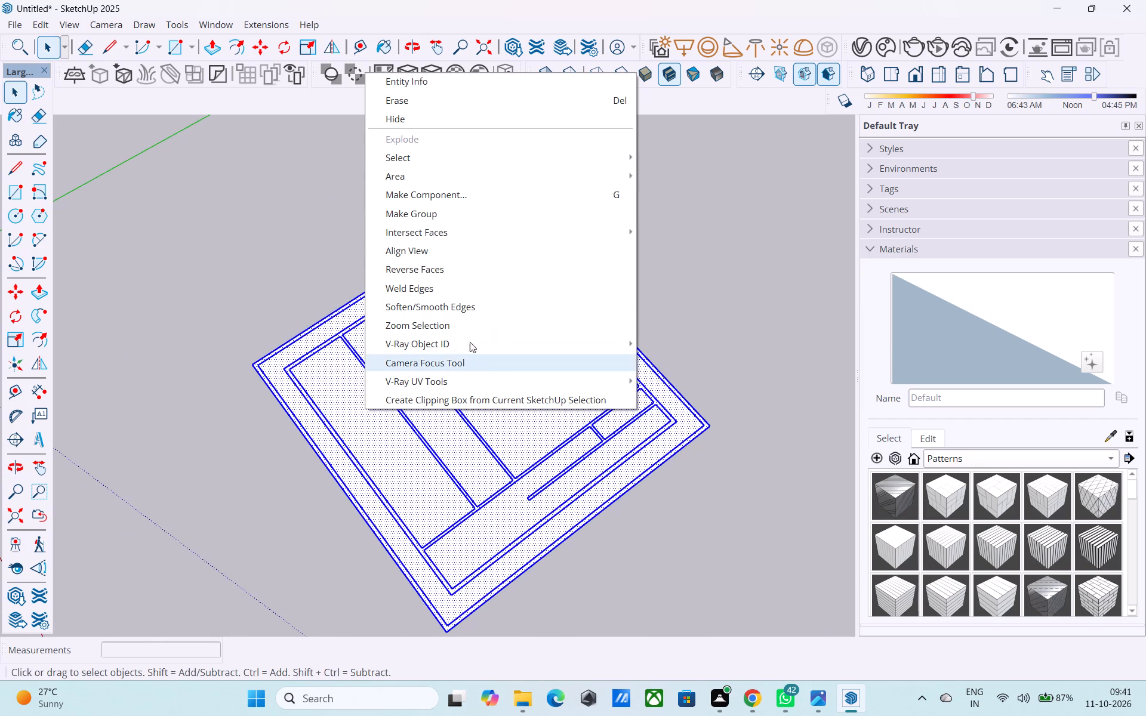
pyautogui.click(435, 214)
# Inside the floor plan group, push/pull the joined wall and partition face up 12', leaving the group when done.
pyautogui.click(432, 367)
pyautogui.doubleClick(589, 353)
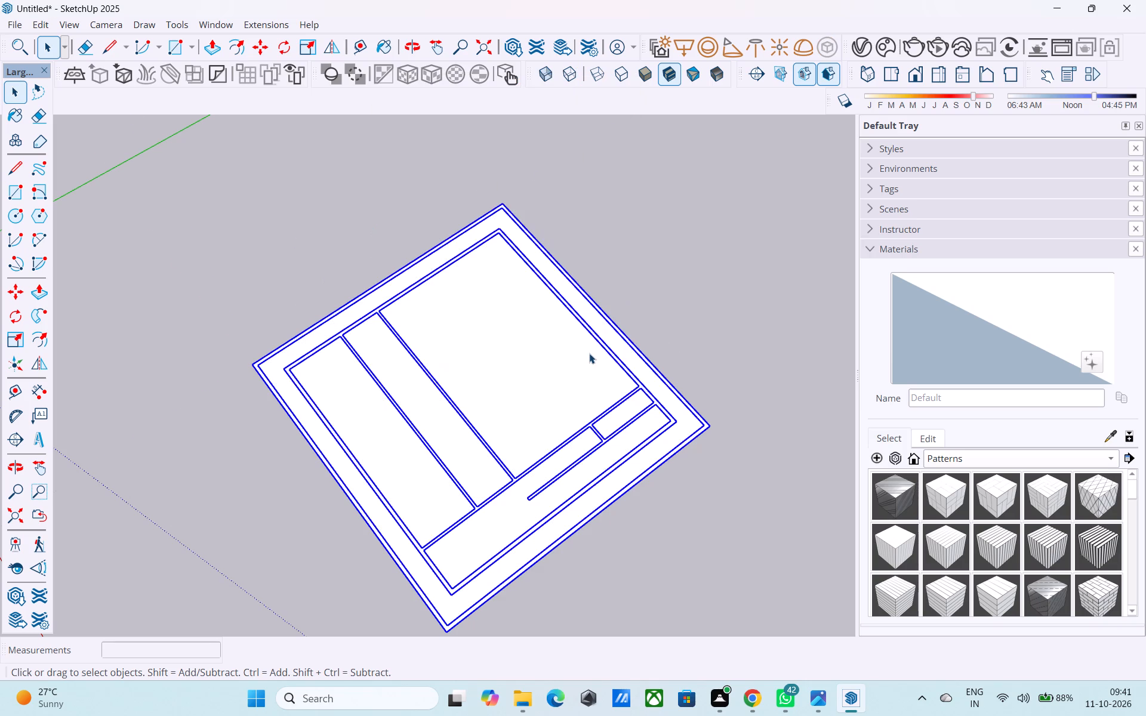
pyautogui.moveTo(604, 347); pyautogui.dragTo(450, 308, button='middle')
pyautogui.scroll(12, 481, 313)
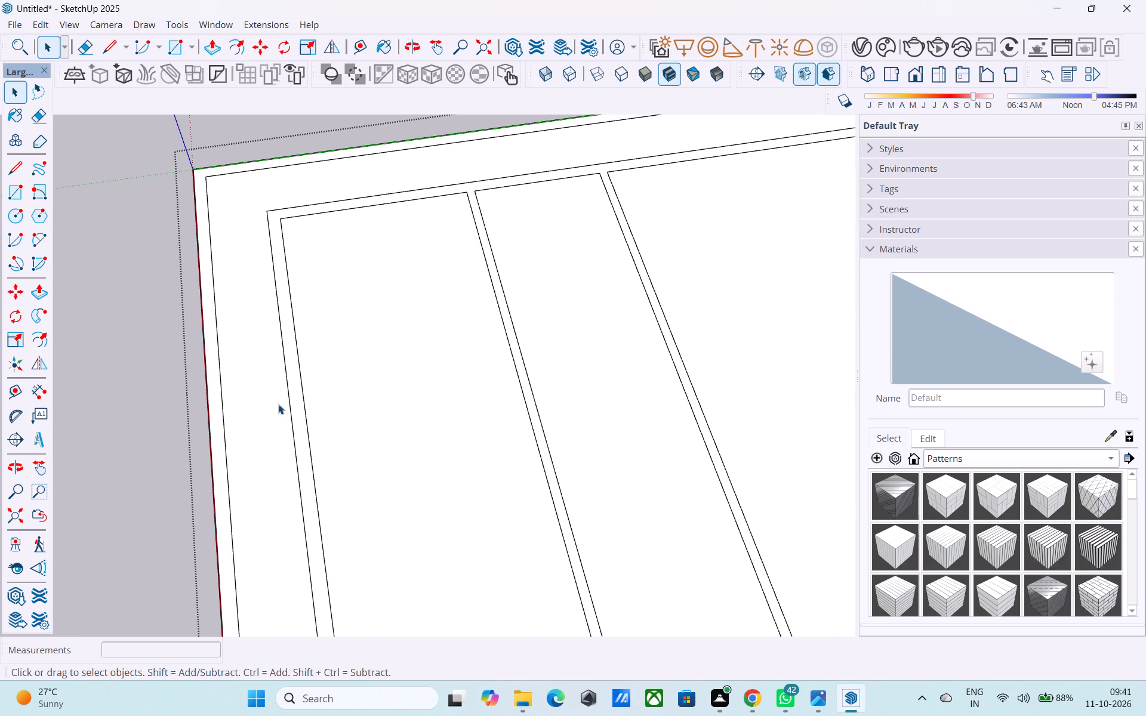
pyautogui.click(300, 392)
pyautogui.press('p')
pyautogui.click(304, 390)
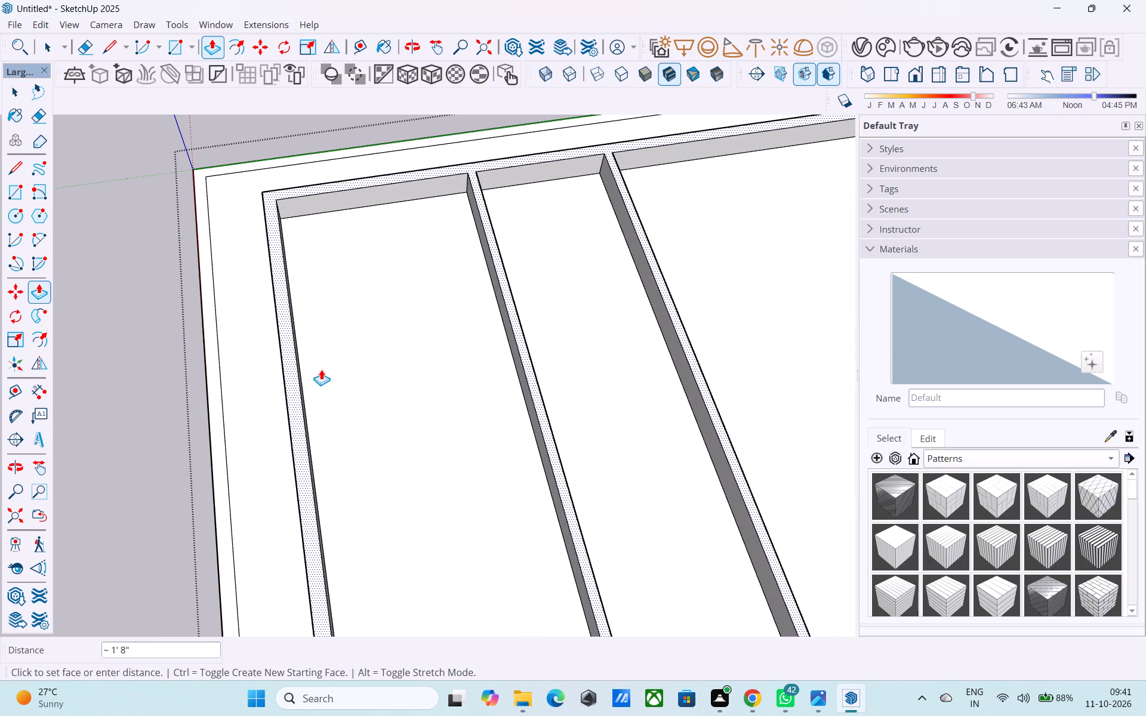
pyautogui.press('1')
pyautogui.write("2'")
pyautogui.press('Return')
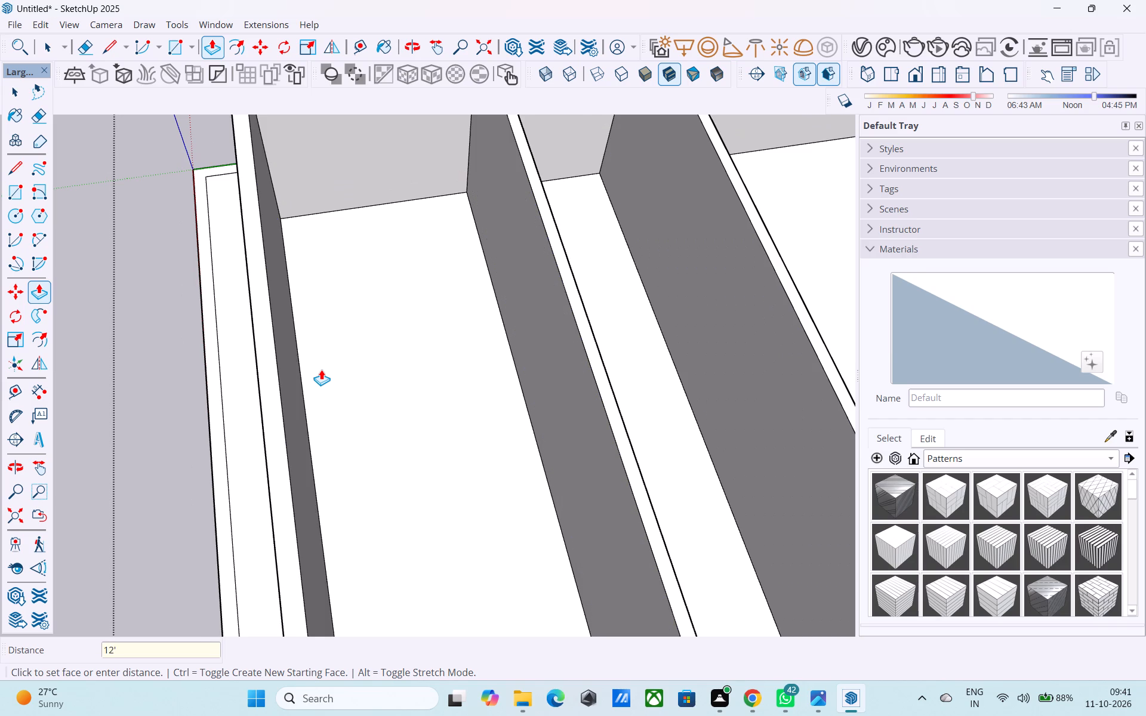
pyautogui.scroll(-8, 318, 371)
pyautogui.moveTo(312, 393); pyautogui.dragTo(618, 251, button='middle')
pyautogui.moveTo(569, 384); pyautogui.dragTo(635, 206, button='middle')
pyautogui.moveTo(517, 349); pyautogui.dragTo(585, 285, button='middle')
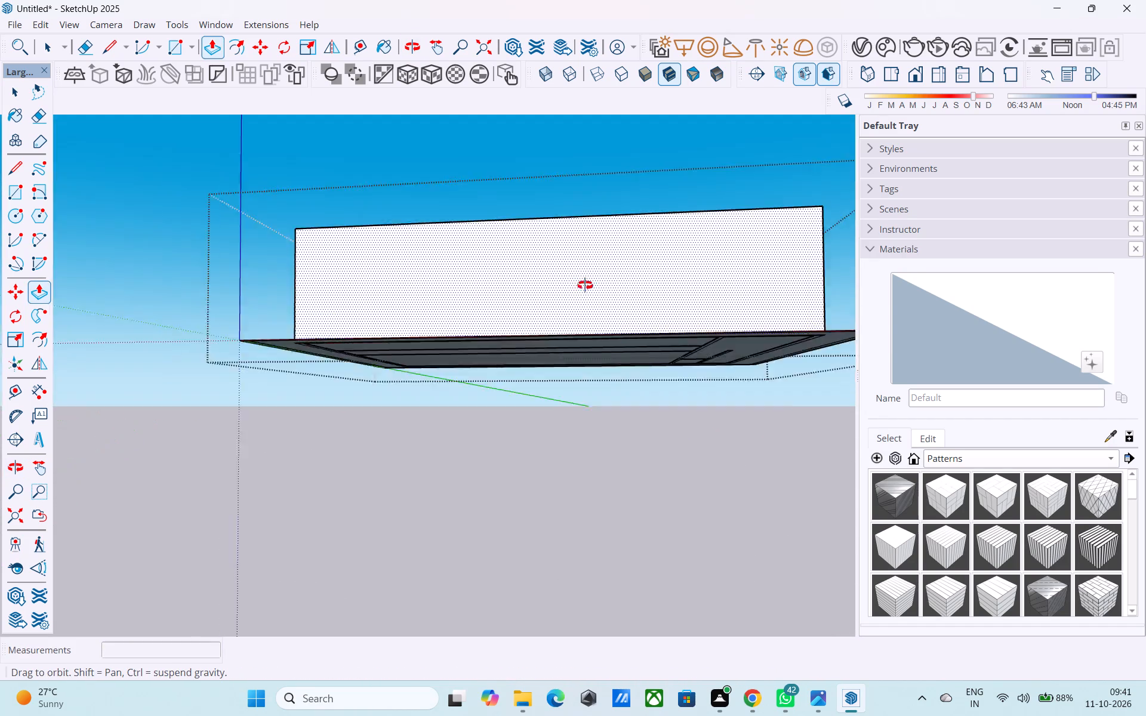
pyautogui.moveTo(585, 285); pyautogui.dragTo(278, 217, button='middle')
pyautogui.scroll(-4, 304, 319)
pyautogui.press('space')
pyautogui.click(325, 434)
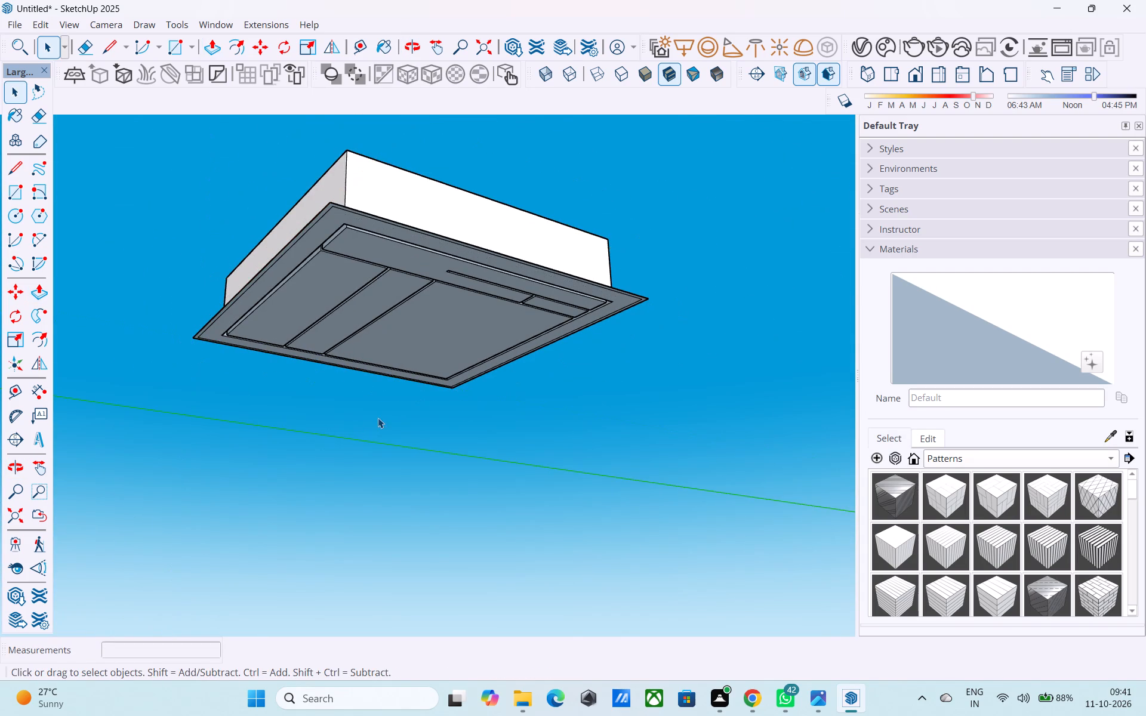
# Draw a 60' by 60' rectangle across the underside of the plot, from corner to opposite corner.
pyautogui.moveTo(378, 418); pyautogui.dragTo(389, 408, button='middle')
pyautogui.press('r')
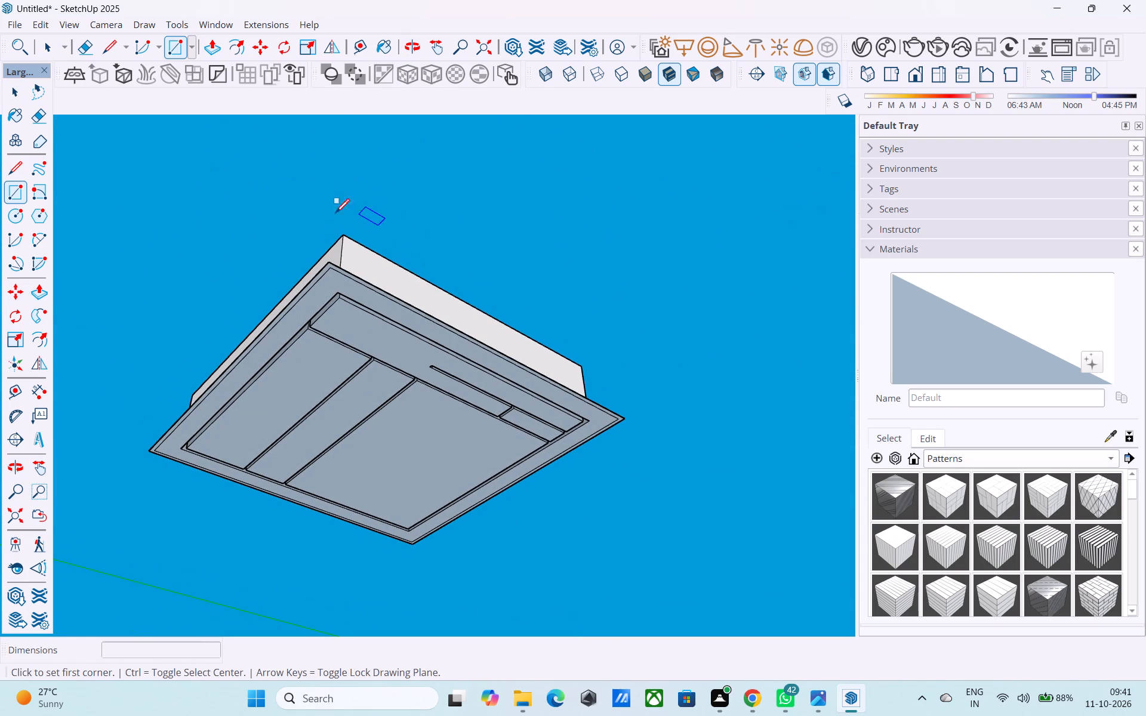
pyautogui.click(329, 260)
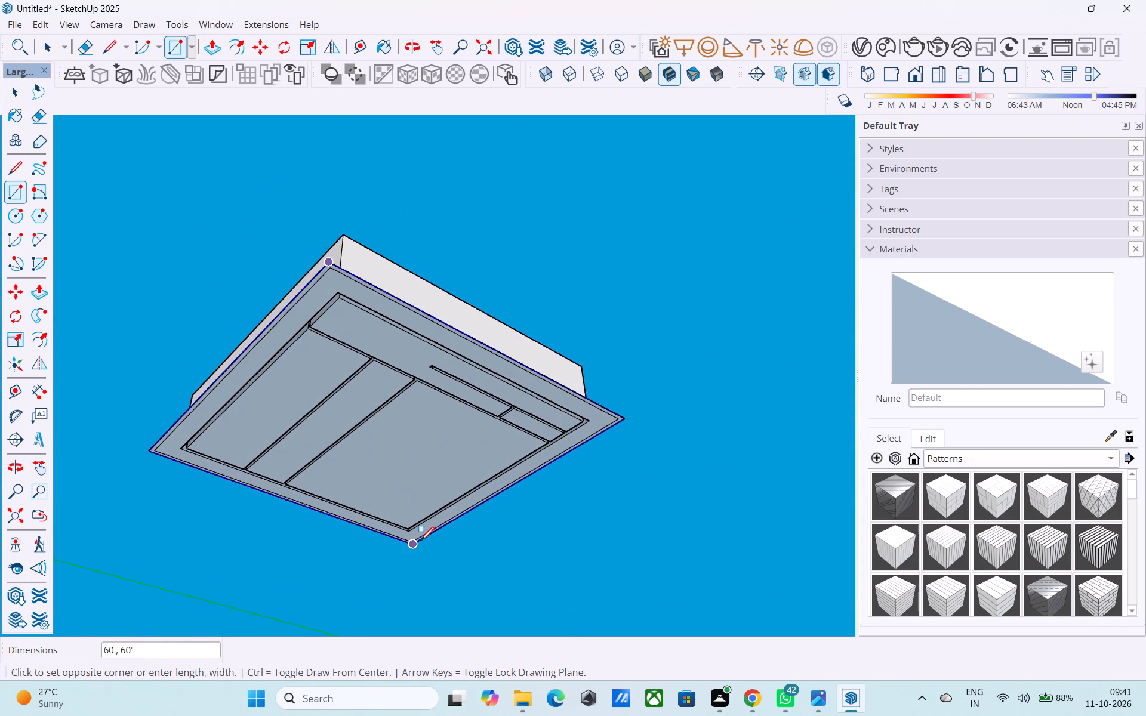
pyautogui.click(417, 544)
# Push/pull the new underside rectangle 6" downward as a base slab.
pyautogui.press('space')
pyautogui.click(399, 490)
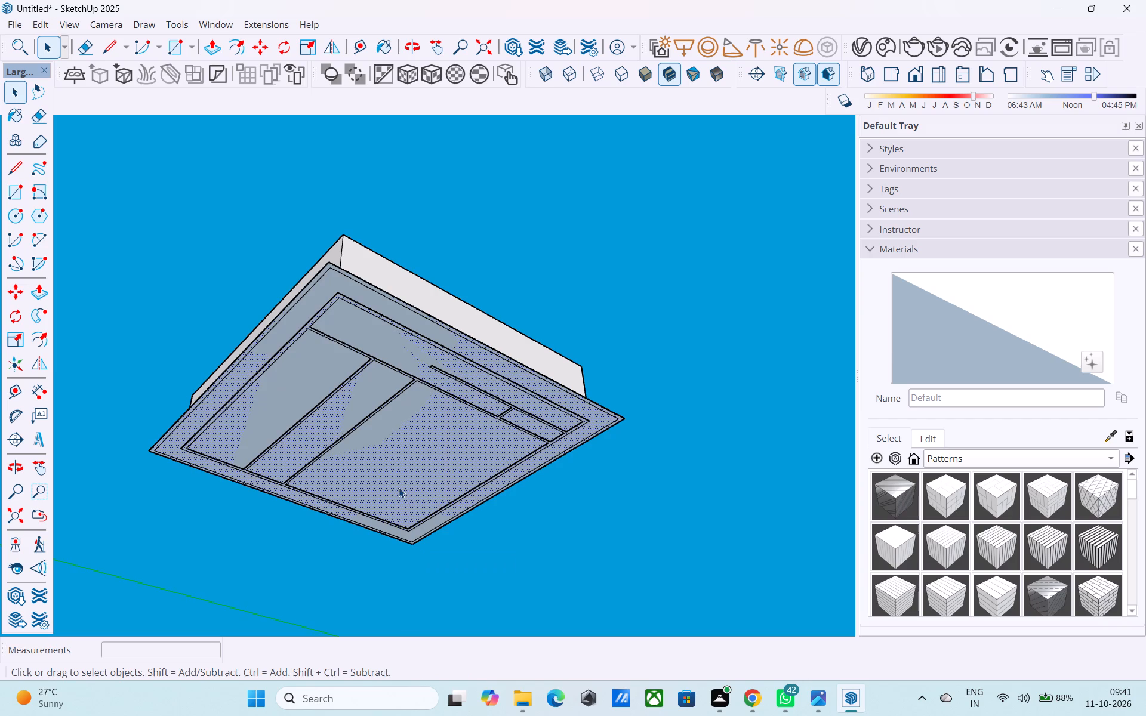
pyautogui.press('p')
pyautogui.click(399, 487)
pyautogui.write('6"')
pyautogui.press('Return')
pyautogui.press('space')
pyautogui.moveTo(352, 399); pyautogui.dragTo(338, 583, button='middle')
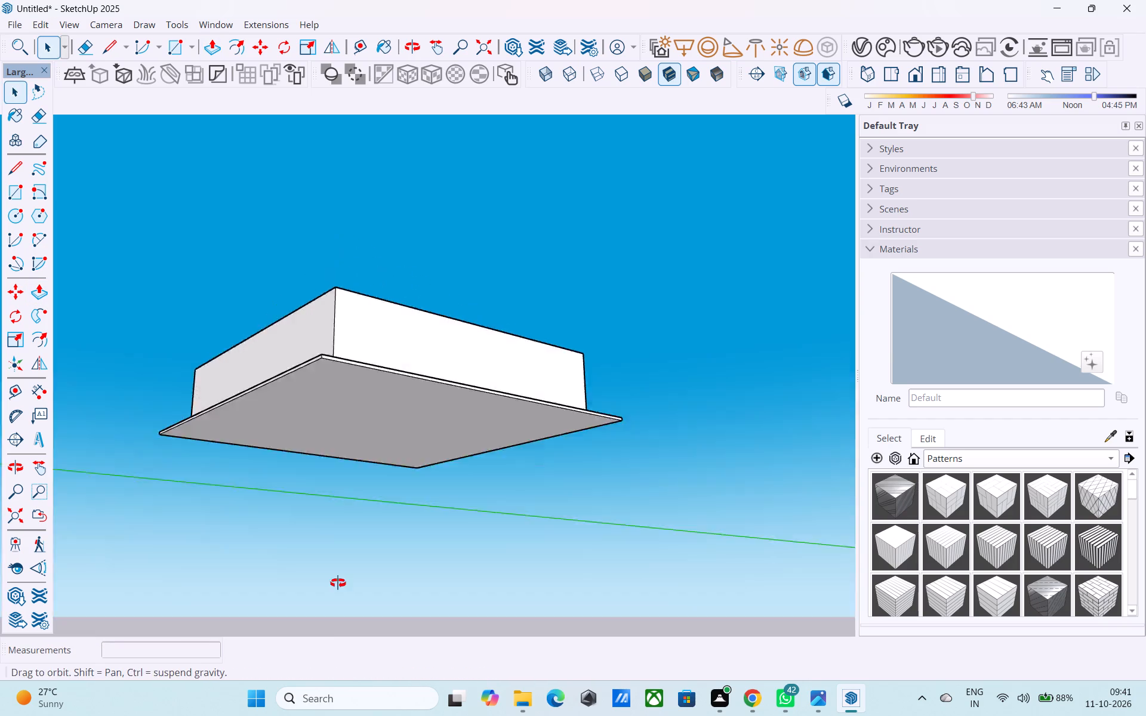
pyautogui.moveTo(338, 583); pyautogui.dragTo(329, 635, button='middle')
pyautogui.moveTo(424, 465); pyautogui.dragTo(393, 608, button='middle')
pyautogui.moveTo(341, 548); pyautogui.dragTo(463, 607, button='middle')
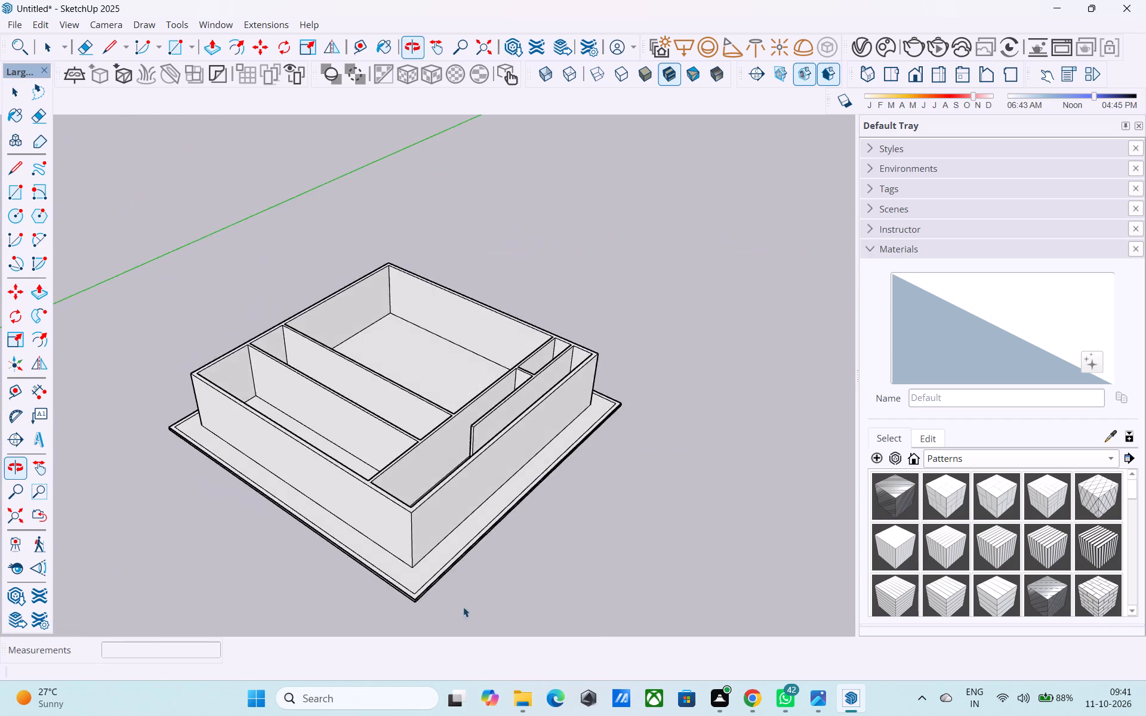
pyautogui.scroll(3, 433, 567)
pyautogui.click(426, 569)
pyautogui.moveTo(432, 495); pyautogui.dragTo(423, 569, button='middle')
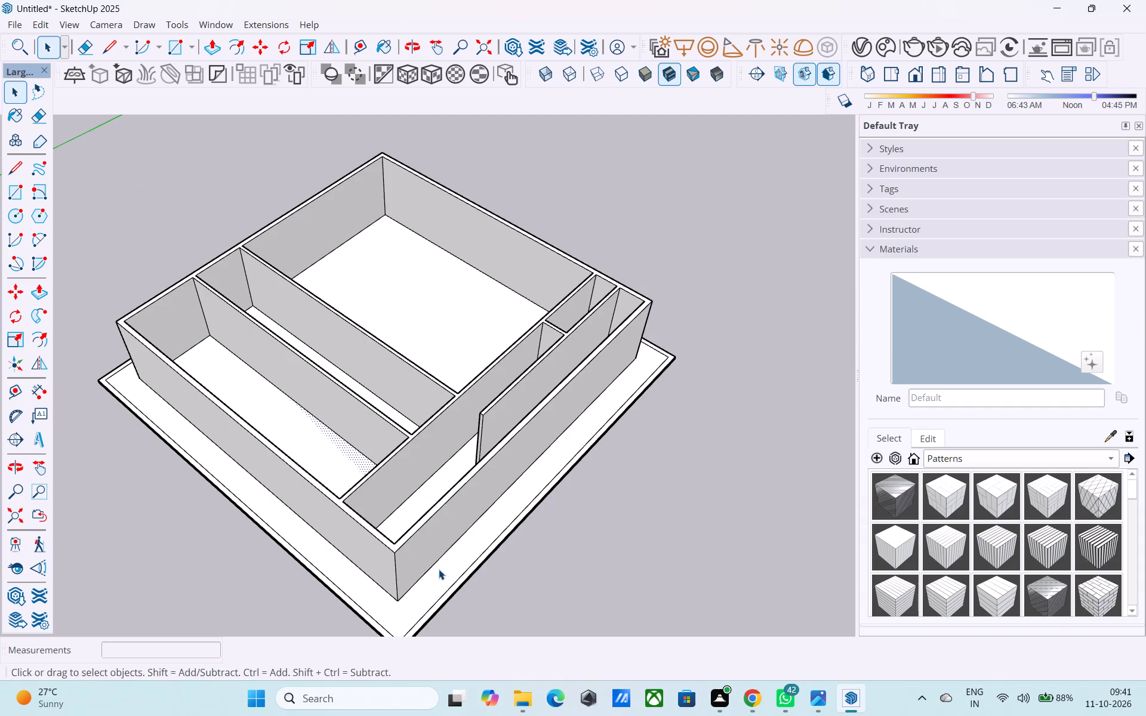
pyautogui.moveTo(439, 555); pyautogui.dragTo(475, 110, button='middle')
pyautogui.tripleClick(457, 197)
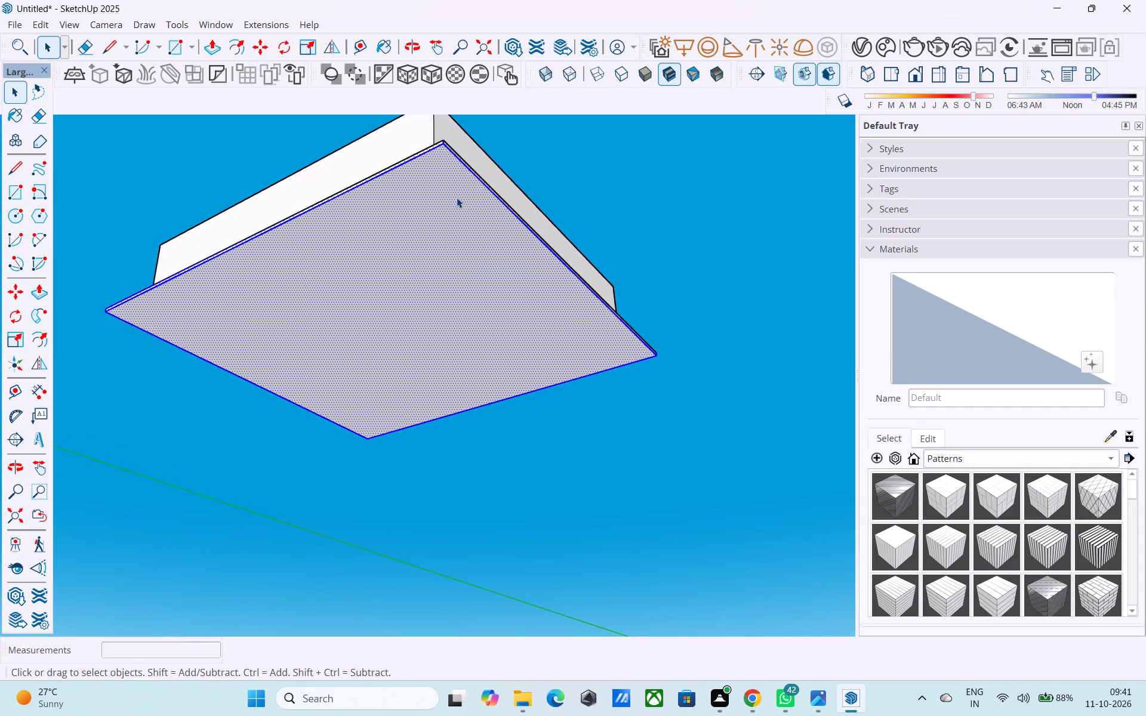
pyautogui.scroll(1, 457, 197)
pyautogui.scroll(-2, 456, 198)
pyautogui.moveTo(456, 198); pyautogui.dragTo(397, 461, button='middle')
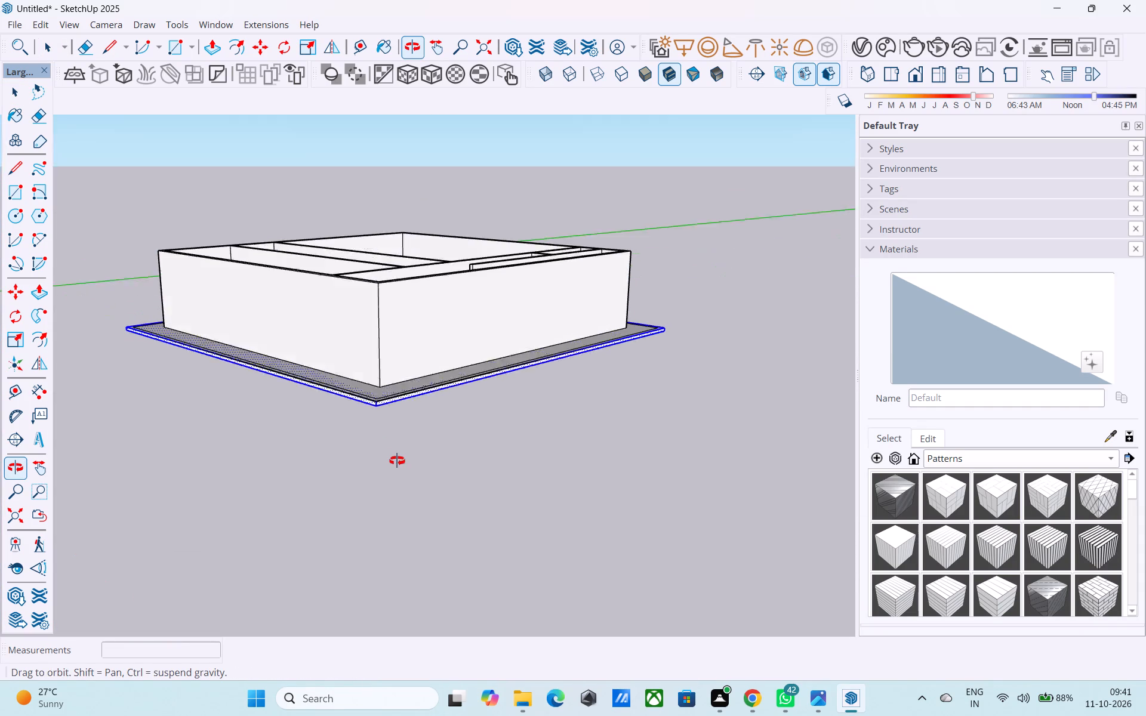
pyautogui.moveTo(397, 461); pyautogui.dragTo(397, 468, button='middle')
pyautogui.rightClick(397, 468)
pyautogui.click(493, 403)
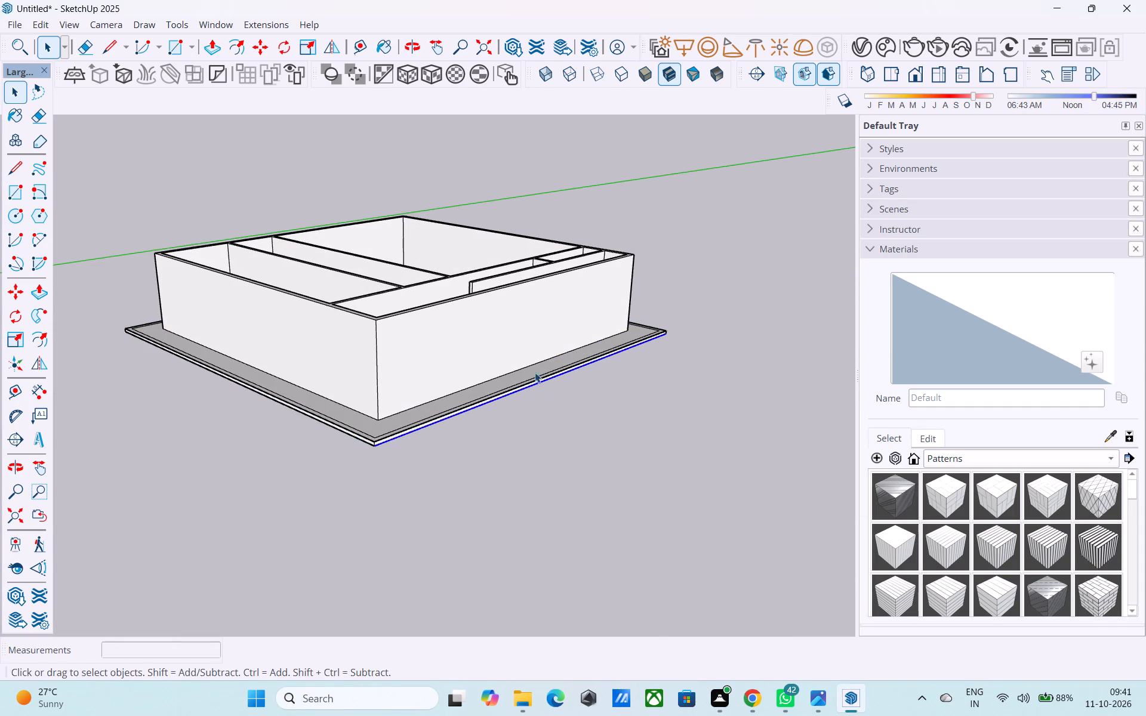
# Make the whole base slab under the plot, with all its connected faces and edges, into a group.
pyautogui.moveTo(438, 464); pyautogui.dragTo(501, 209, button='middle')
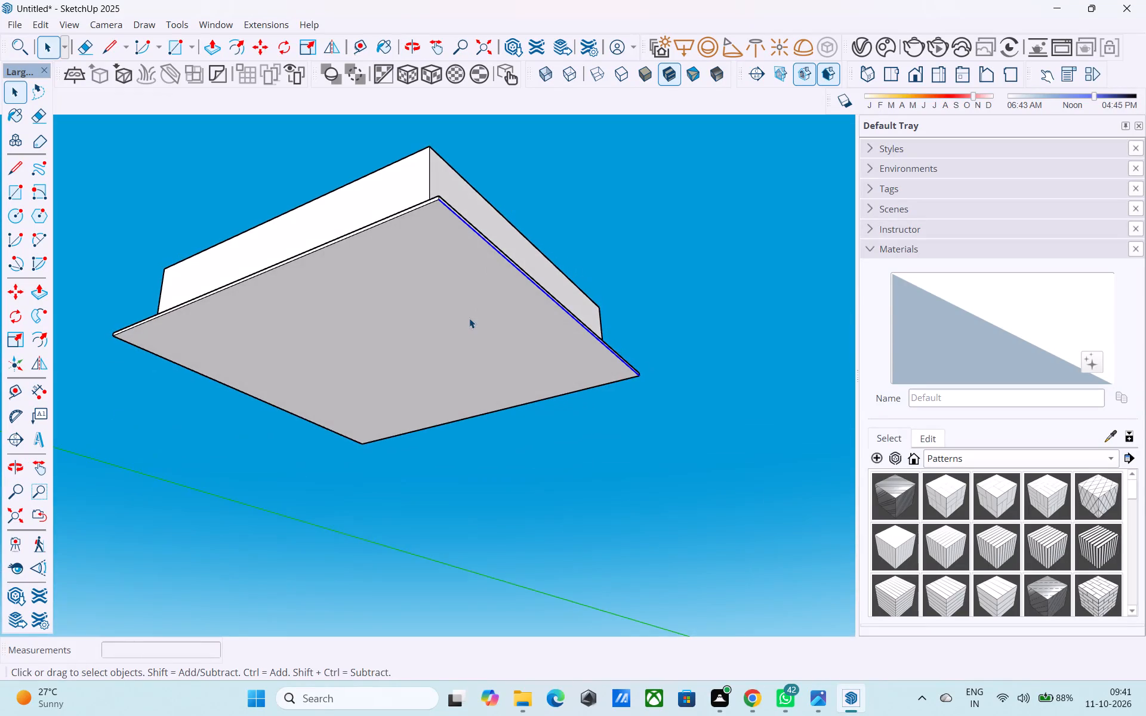
pyautogui.moveTo(418, 365); pyautogui.dragTo(426, 343, button='middle')
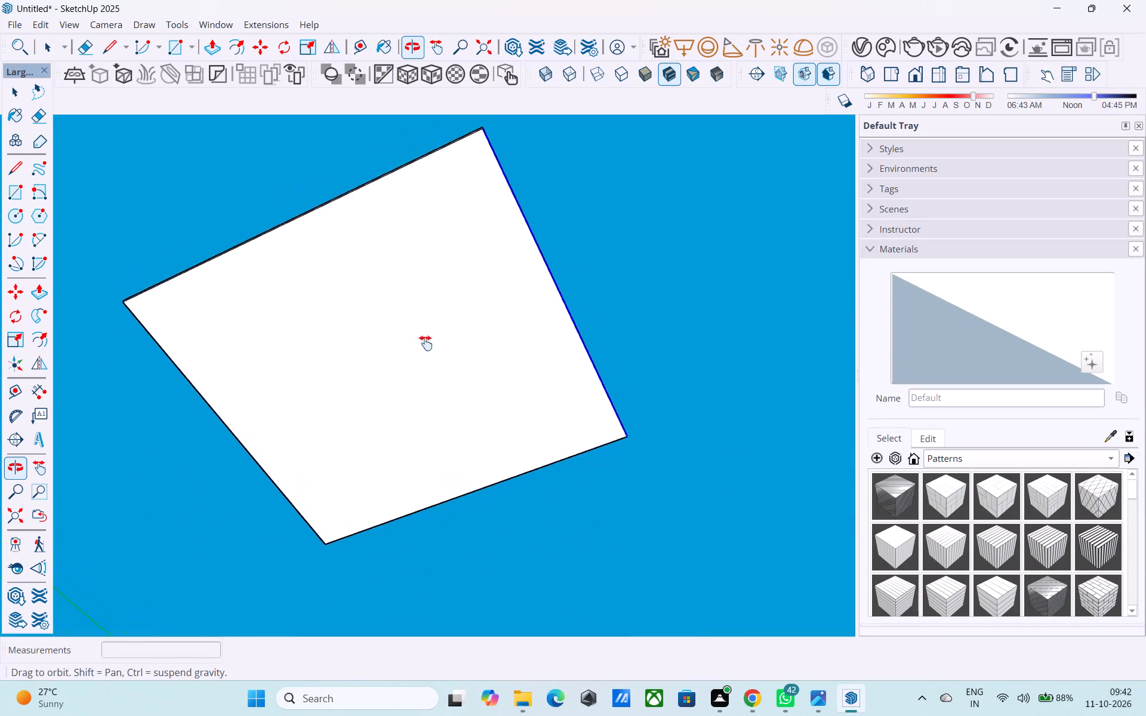
pyautogui.moveTo(426, 343); pyautogui.dragTo(312, 393, button='middle')
pyautogui.scroll(3, 330, 398)
pyautogui.tripleClick(333, 397)
pyautogui.moveTo(384, 339); pyautogui.dragTo(383, 397, button='middle')
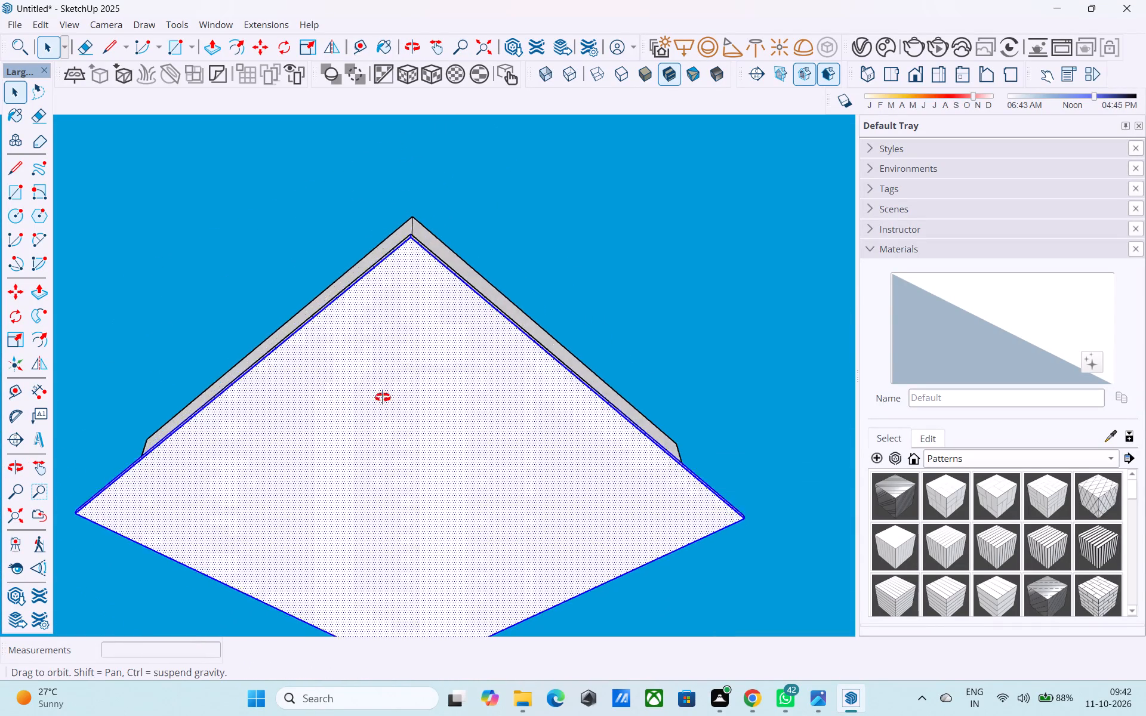
pyautogui.moveTo(383, 397); pyautogui.dragTo(387, 600, button='middle')
pyautogui.scroll(1, 399, 572)
pyautogui.scroll(5, 438, 418)
pyautogui.tripleClick(405, 319)
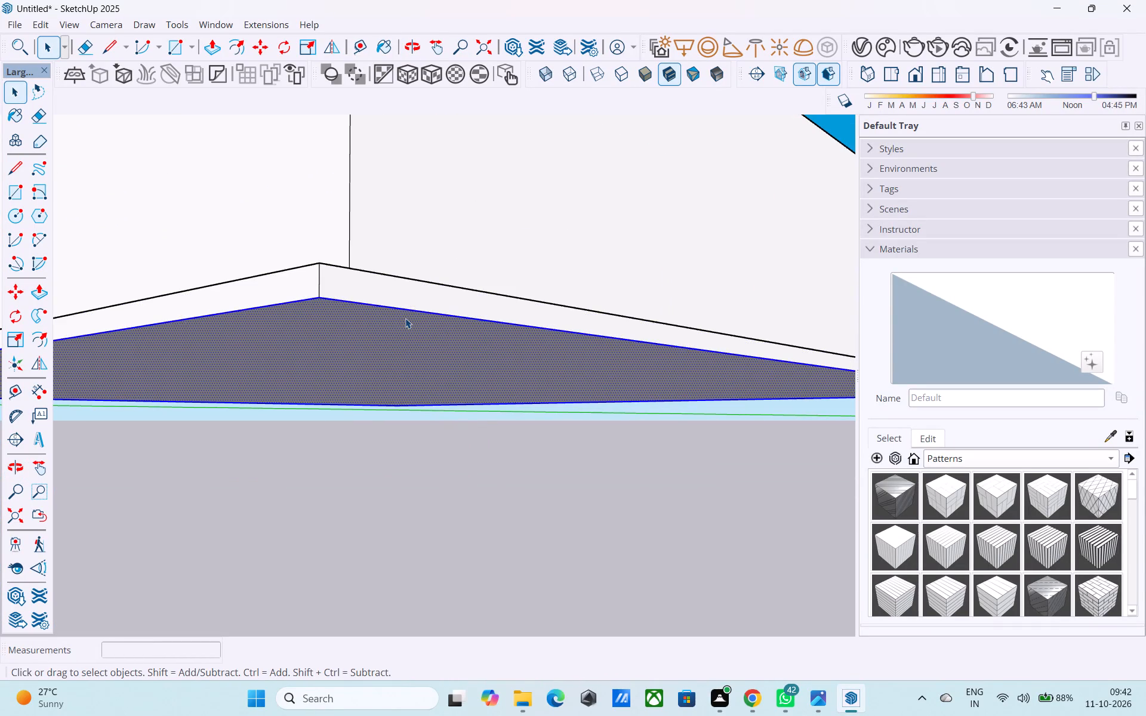
pyautogui.rightClick(405, 318)
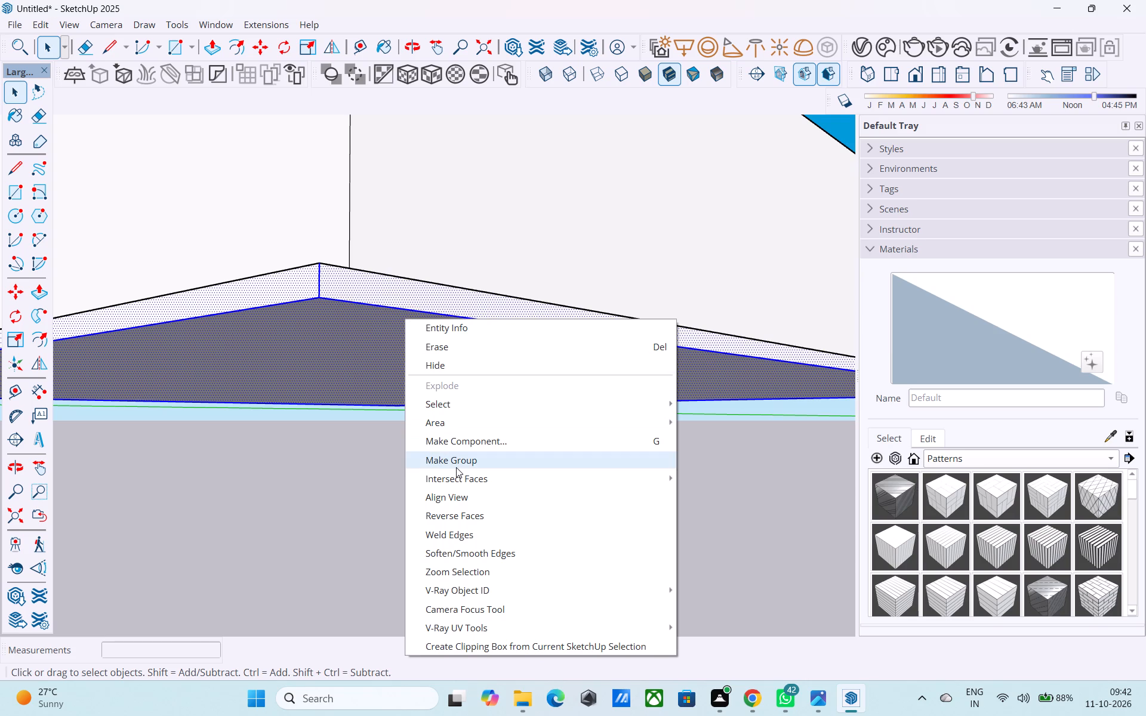
pyautogui.click(456, 467)
# Open the floor plan group with the walls and plot faces for editing.
pyautogui.moveTo(392, 209); pyautogui.dragTo(331, 514, button='middle')
pyautogui.scroll(1, 331, 514)
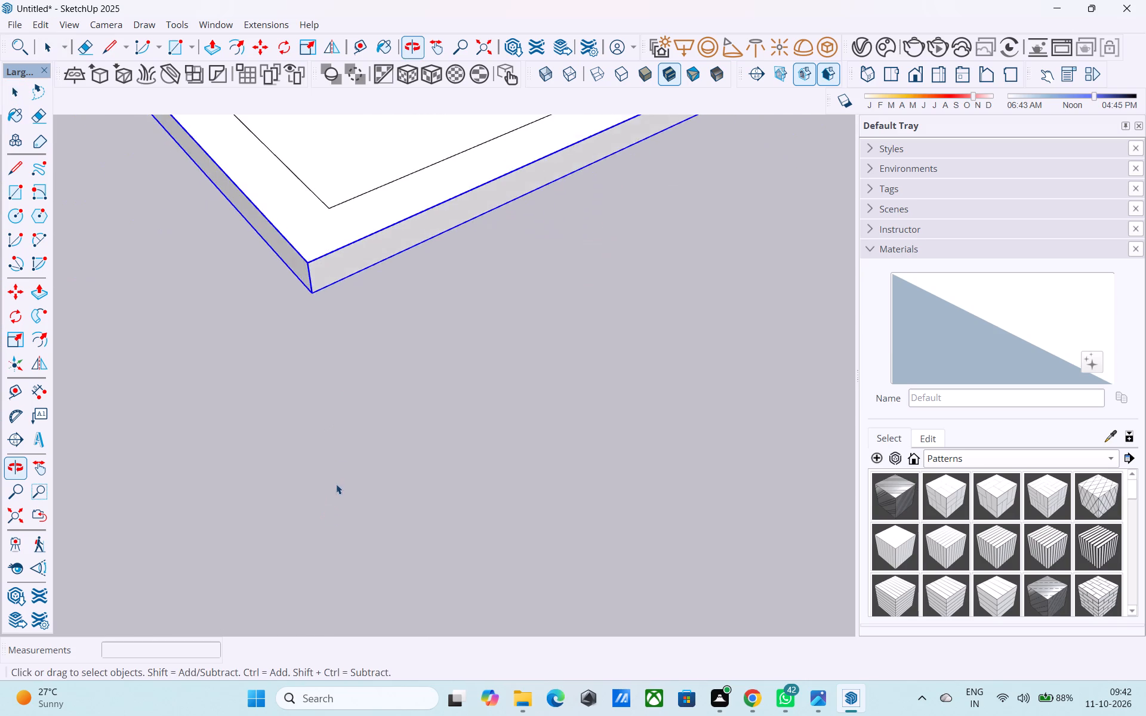
pyautogui.scroll(-18, 336, 484)
pyautogui.scroll(1, 338, 439)
pyautogui.scroll(-15, 338, 442)
pyautogui.moveTo(381, 431); pyautogui.dragTo(366, 539, button='middle')
pyautogui.moveTo(385, 439); pyautogui.dragTo(393, 462, button='middle')
pyautogui.scroll(7, 372, 462)
pyautogui.click(321, 406)
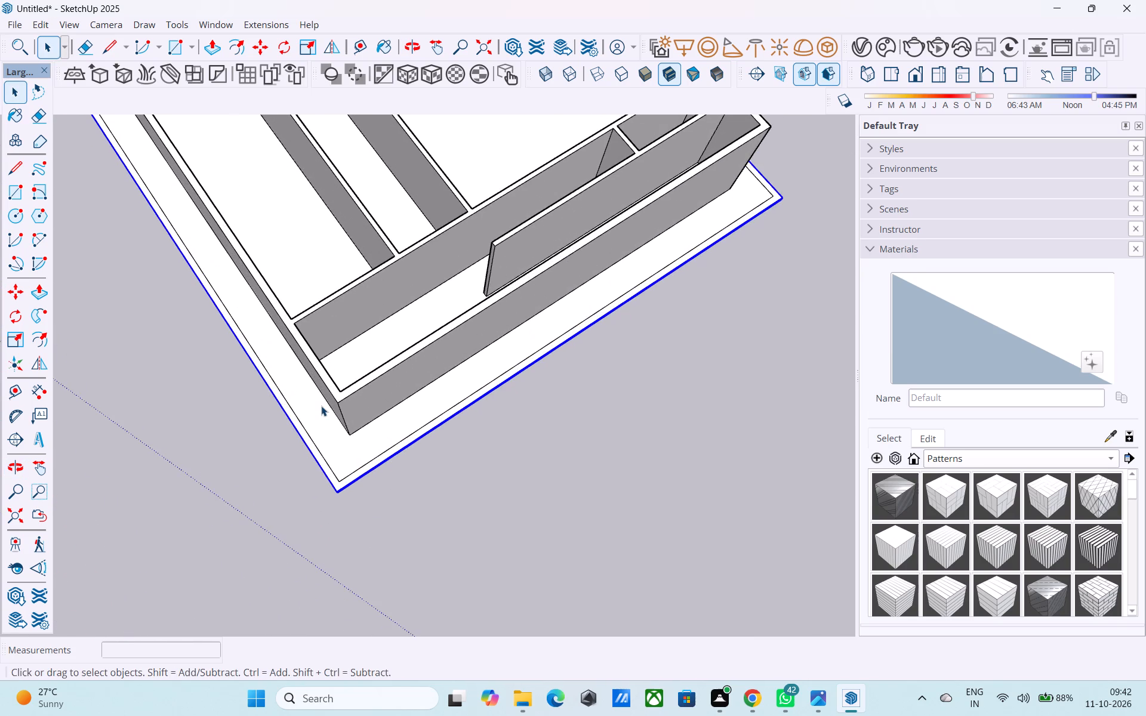
pyautogui.scroll(3, 321, 406)
pyautogui.doubleClick(321, 406)
pyautogui.doubleClick(354, 347)
pyautogui.scroll(-6, 355, 347)
pyautogui.click(549, 486)
pyautogui.moveTo(471, 352); pyautogui.dragTo(452, 253, button='middle')
pyautogui.doubleClick(439, 305)
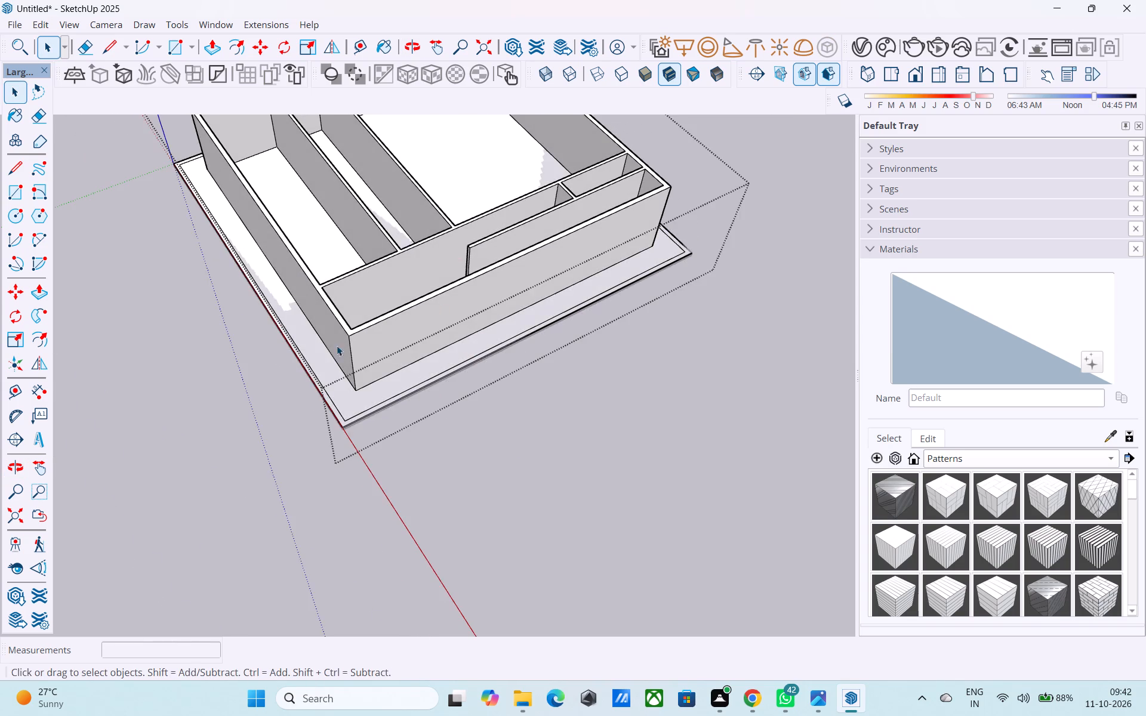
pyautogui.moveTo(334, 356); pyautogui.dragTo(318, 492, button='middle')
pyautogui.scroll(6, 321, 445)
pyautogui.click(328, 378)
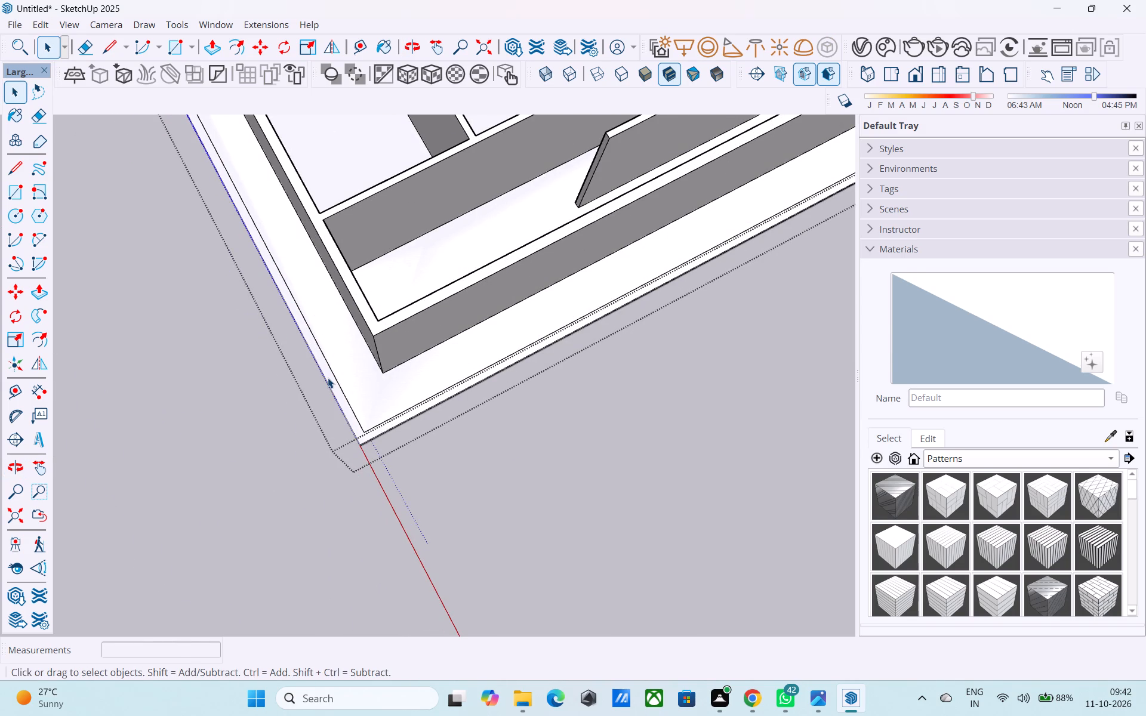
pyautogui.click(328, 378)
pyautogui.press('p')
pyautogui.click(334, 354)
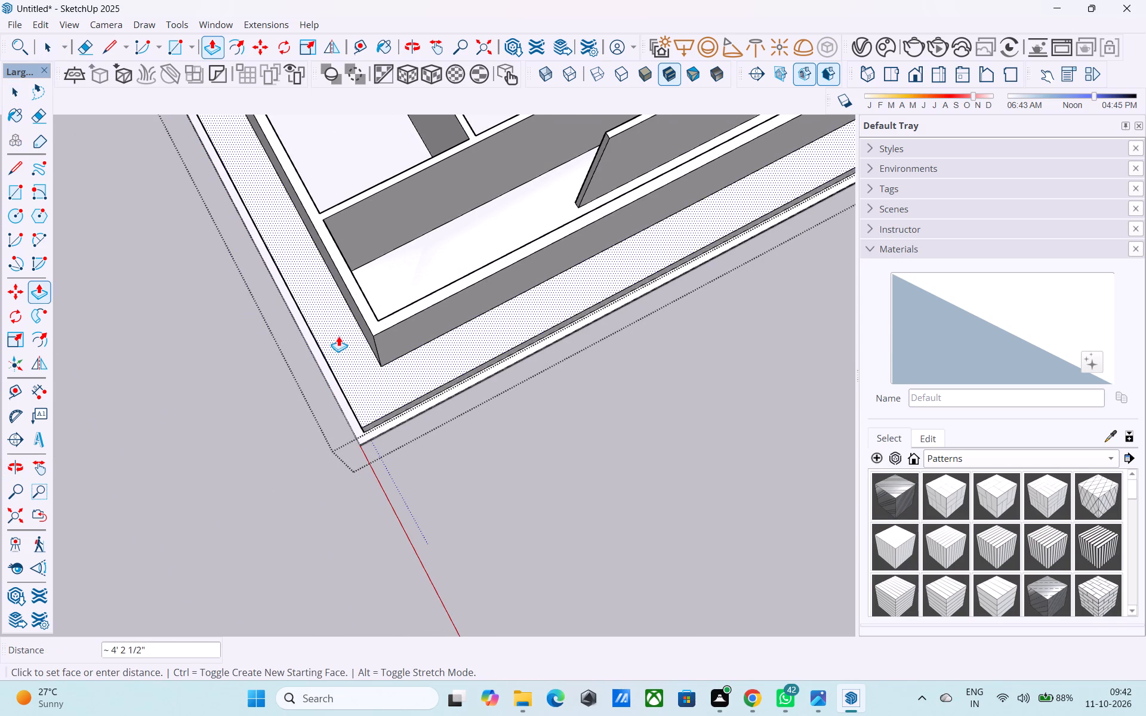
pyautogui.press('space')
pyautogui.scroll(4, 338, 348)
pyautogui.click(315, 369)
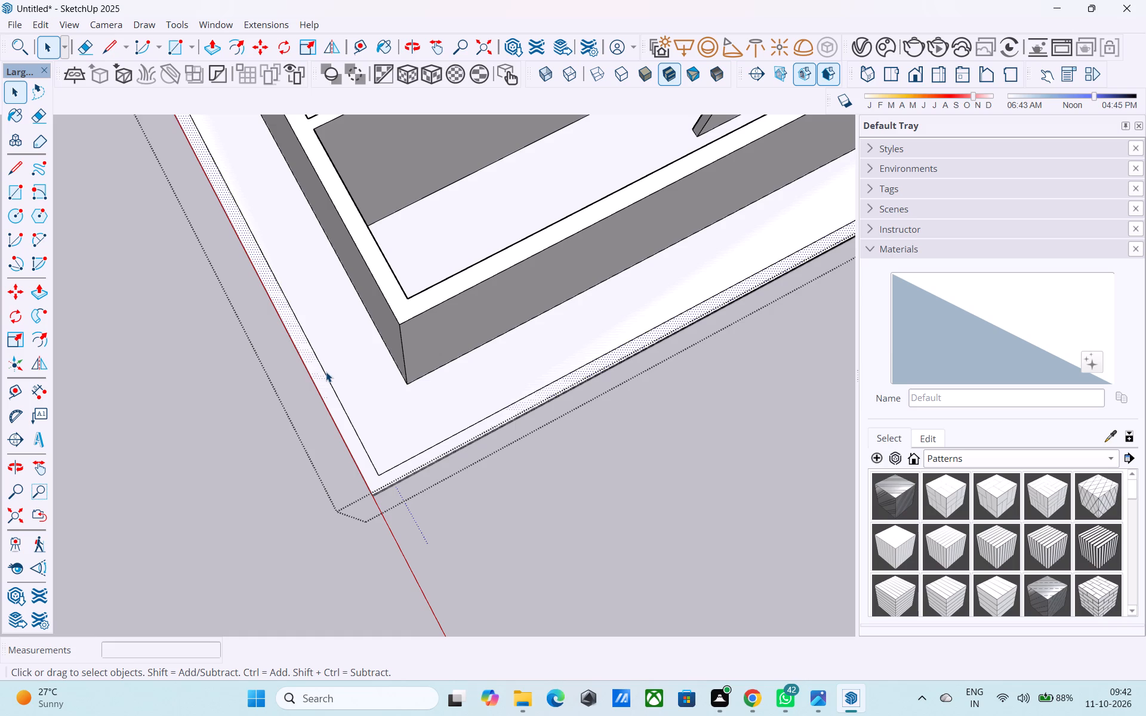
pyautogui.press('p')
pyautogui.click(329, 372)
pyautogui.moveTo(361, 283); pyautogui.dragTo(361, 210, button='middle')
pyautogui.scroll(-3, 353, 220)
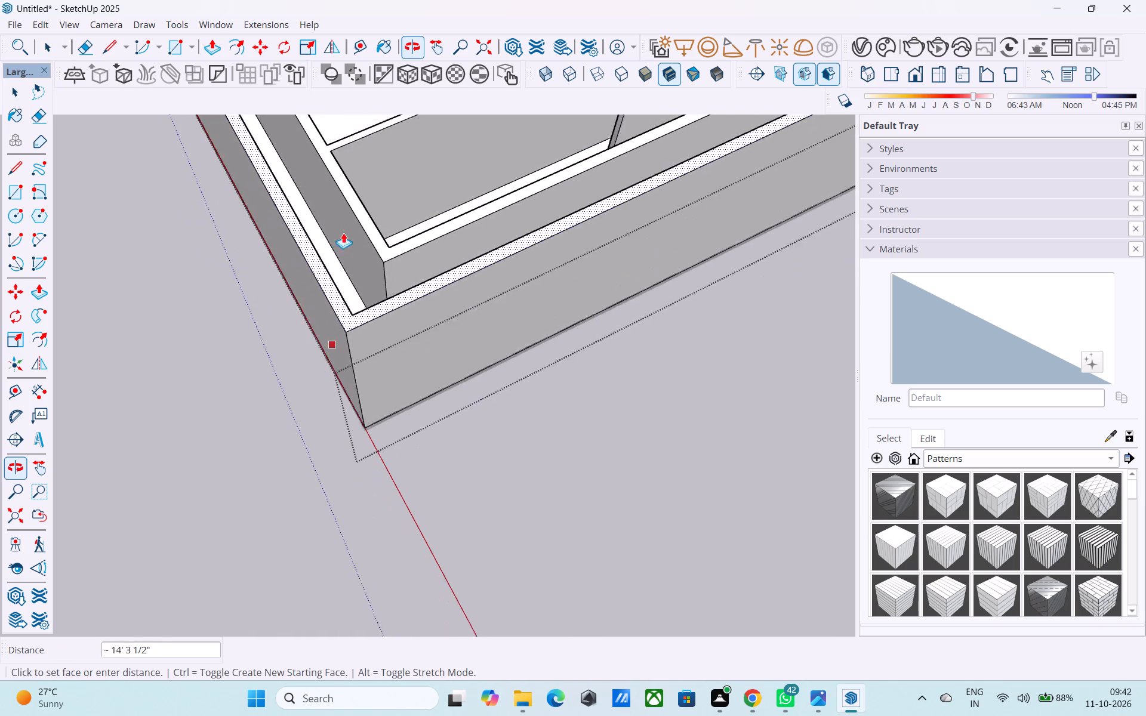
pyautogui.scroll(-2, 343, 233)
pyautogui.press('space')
# Delete the floor faces of the large room, the two narrow rooms and the front strip inside the floor plan group.
pyautogui.scroll(-6, 323, 364)
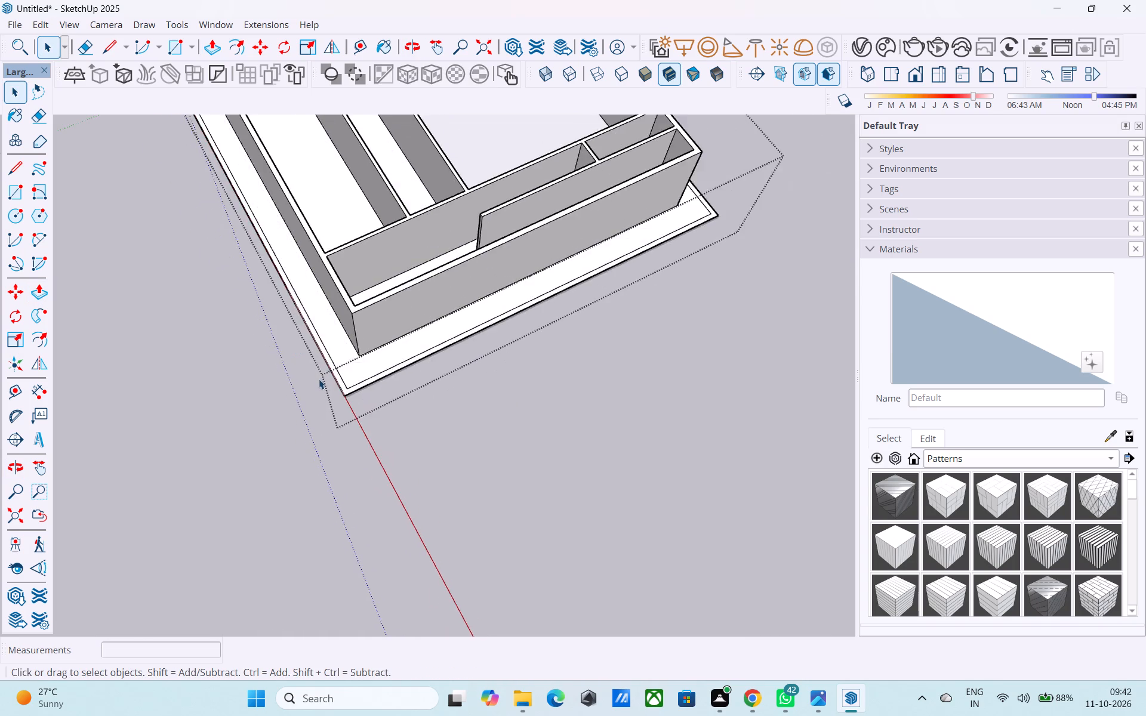
pyautogui.scroll(-4, 318, 377)
pyautogui.moveTo(363, 403); pyautogui.dragTo(317, 280, button='middle')
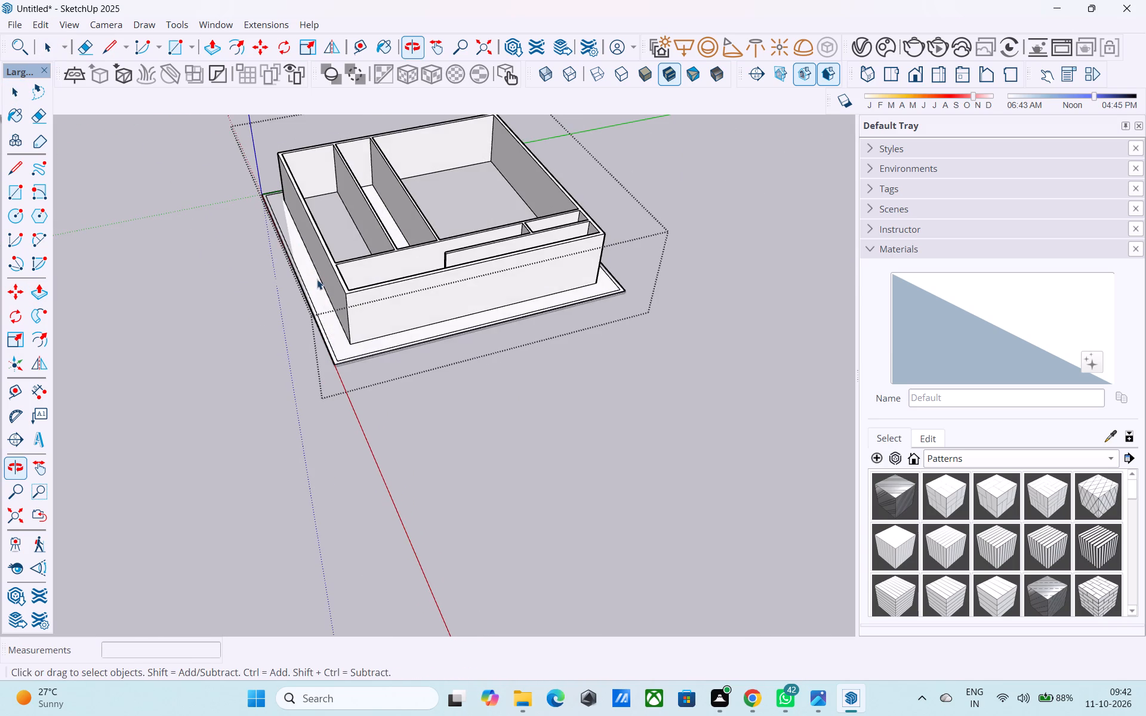
pyautogui.moveTo(430, 294); pyautogui.dragTo(469, 517, button='middle')
pyautogui.click(503, 353)
pyautogui.press('Delete')
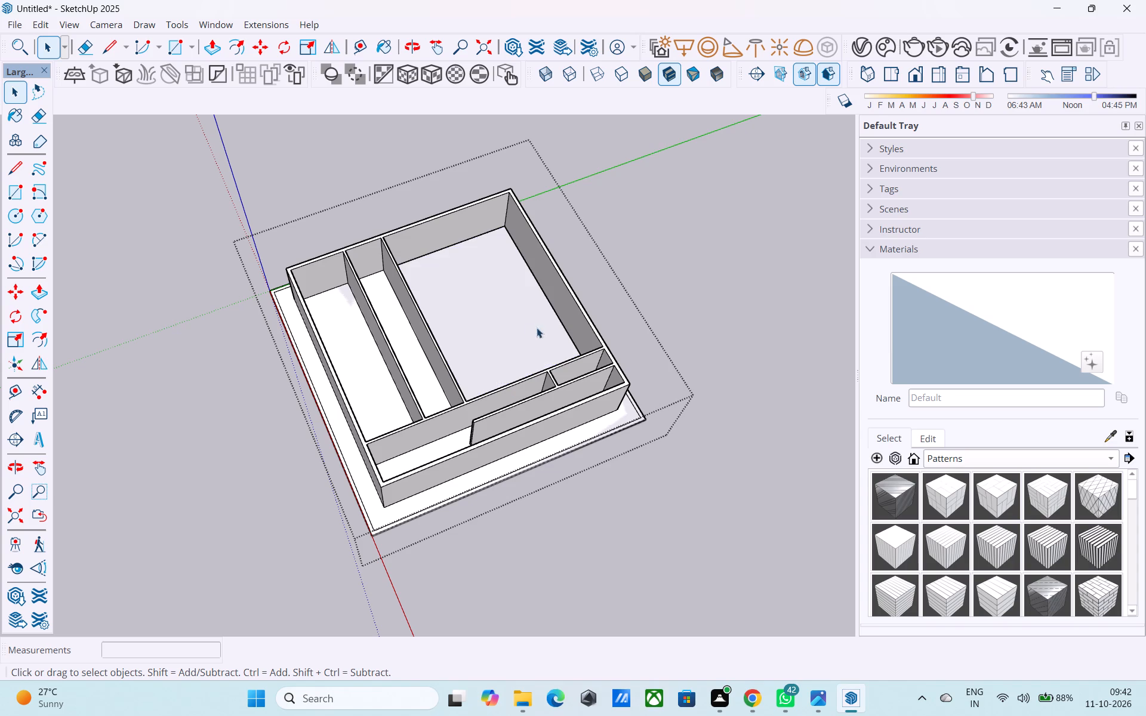
pyautogui.click(389, 319)
pyautogui.press('Delete')
pyautogui.click(355, 326)
pyautogui.press('Delete')
pyautogui.moveTo(411, 413); pyautogui.dragTo(427, 479, button='middle')
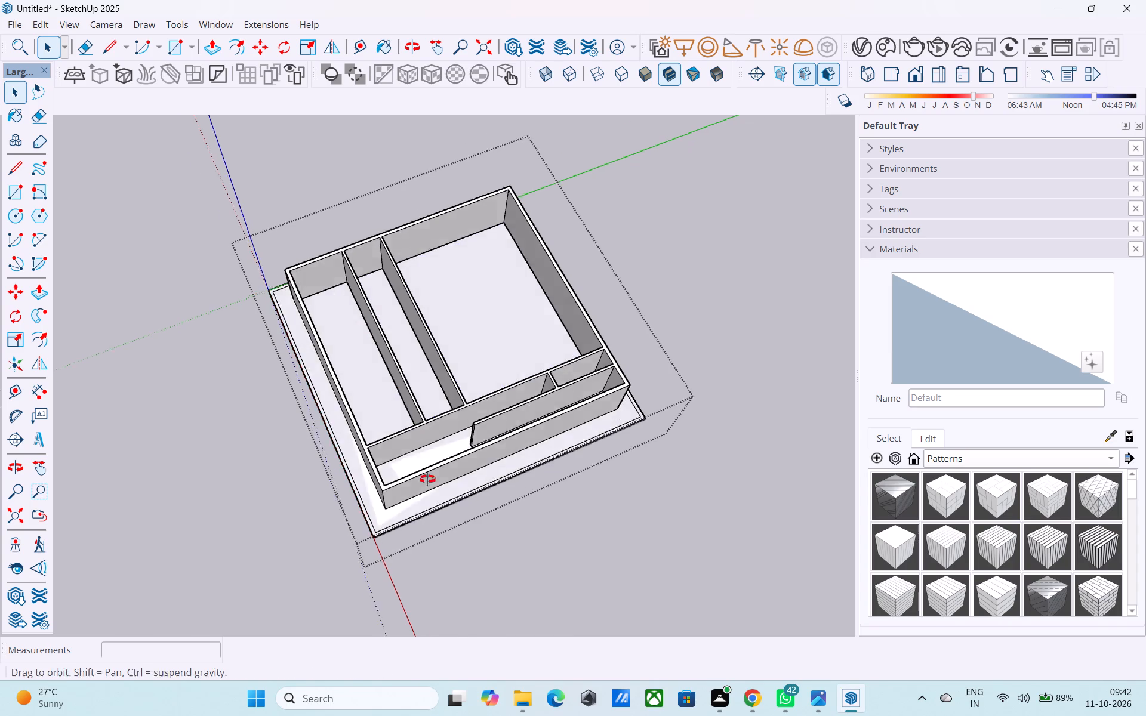
pyautogui.moveTo(427, 479); pyautogui.dragTo(430, 488, button='middle')
pyautogui.scroll(4, 430, 498)
pyautogui.click(432, 467)
pyautogui.press('Delete')
# Delete the plot face surrounding the outer walls and the narrow border strip face along the plot's edge.
pyautogui.moveTo(514, 413); pyautogui.dragTo(589, 279, button='middle')
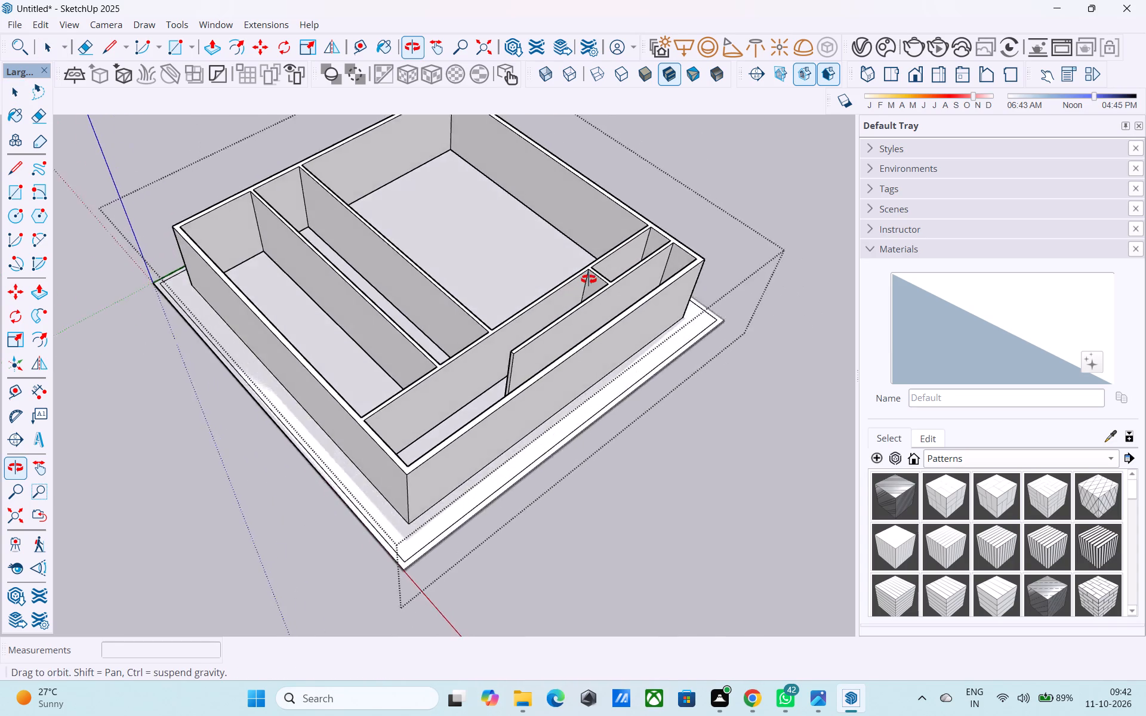
pyautogui.moveTo(589, 279); pyautogui.dragTo(572, 267, button='middle')
pyautogui.scroll(4, 278, 572)
pyautogui.click(389, 470)
pyautogui.press('Delete')
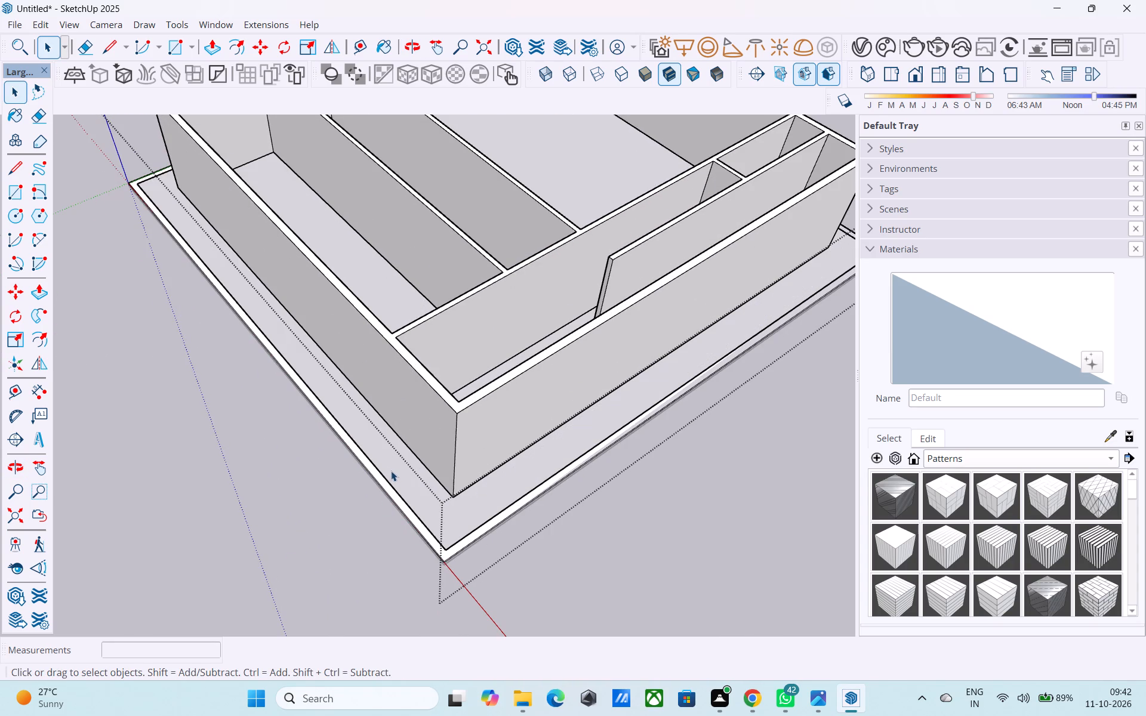
pyautogui.moveTo(492, 501); pyautogui.dragTo(400, 390, button='middle')
pyautogui.scroll(2, 400, 390)
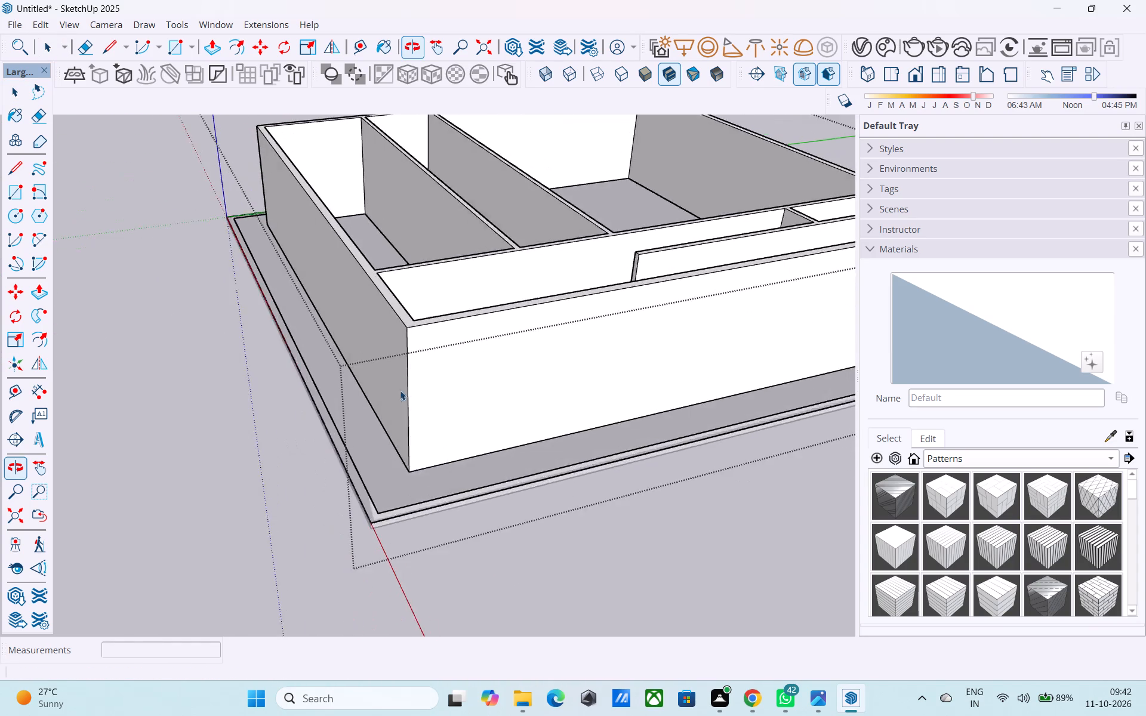
pyautogui.scroll(9, 400, 390)
pyautogui.click(381, 495)
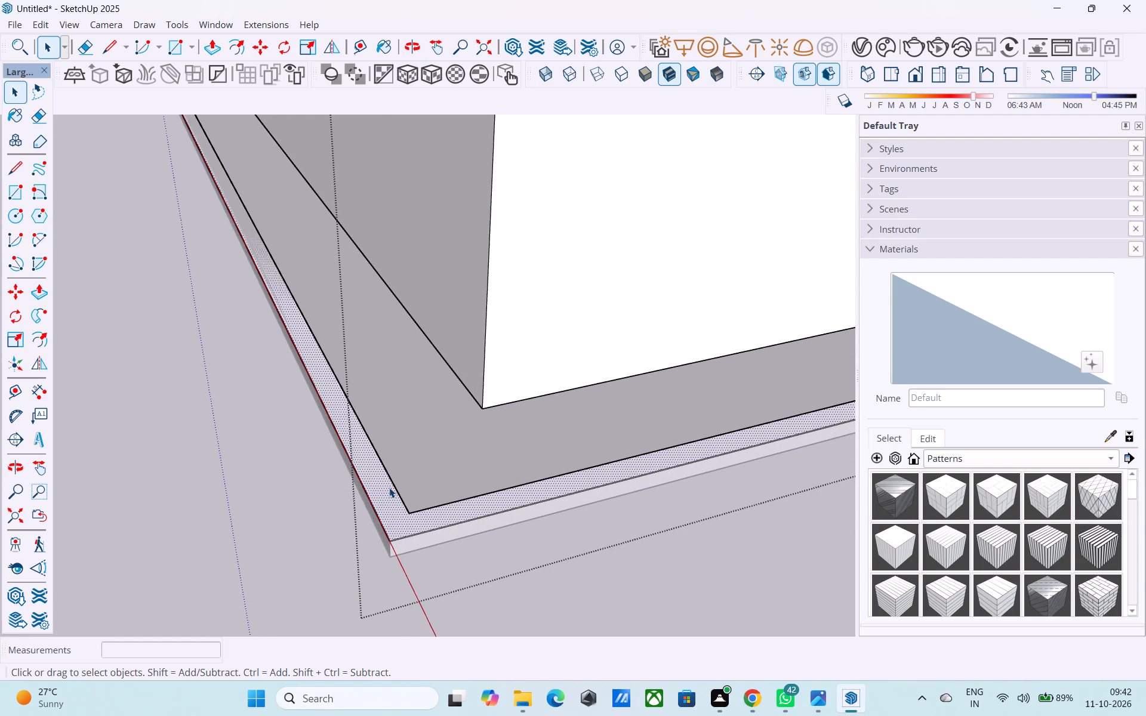
pyautogui.press('Delete')
# Examine the plot outline edges and the emptied floor areas around and inside the walls.
pyautogui.moveTo(406, 502); pyautogui.dragTo(165, 686, button='middle')
pyautogui.scroll(3, 495, 496)
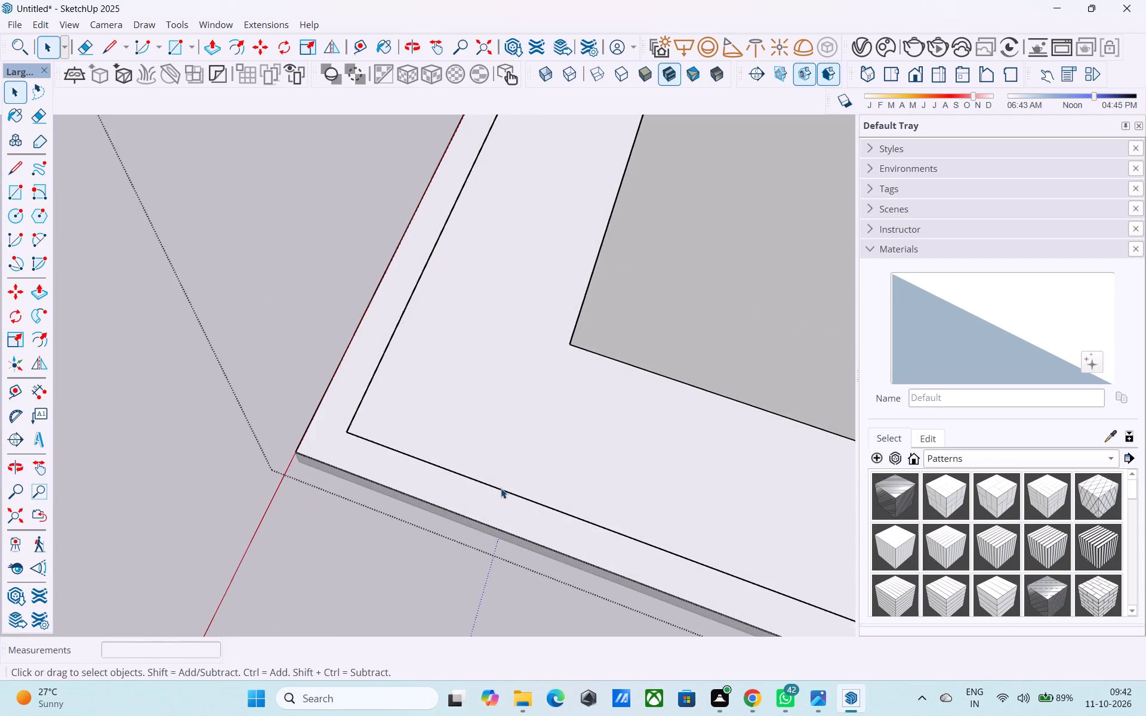
pyautogui.scroll(-4, 541, 468)
pyautogui.moveTo(570, 467); pyautogui.dragTo(613, 498, button='middle')
pyautogui.scroll(-5, 612, 499)
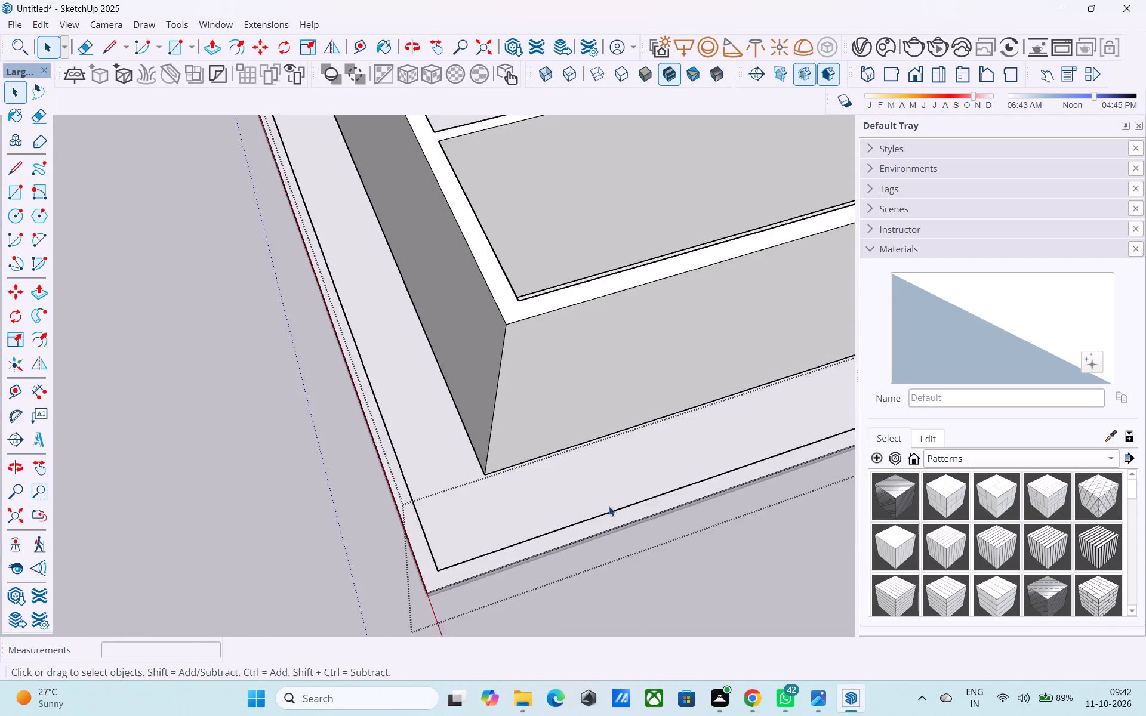
pyautogui.scroll(1, 606, 499)
pyautogui.scroll(-6, 606, 501)
pyautogui.keyDown('shift'); pyautogui.moveTo(606, 514); pyautogui.dragTo(319, 590, button='middle'); pyautogui.keyUp('shift')
pyautogui.scroll(-7, 347, 551)
pyautogui.keyDown('shift'); pyautogui.moveTo(363, 539); pyautogui.dragTo(424, 545, button='middle'); pyautogui.keyUp('shift')
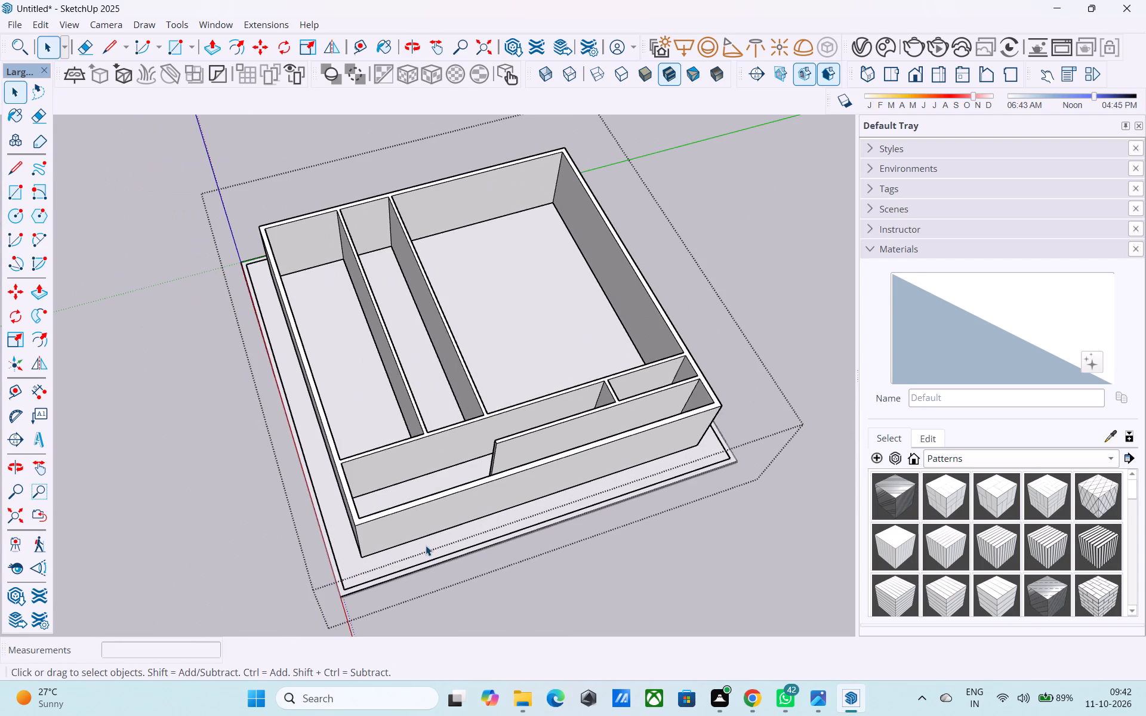
pyautogui.moveTo(427, 545); pyautogui.dragTo(455, 360, button='middle')
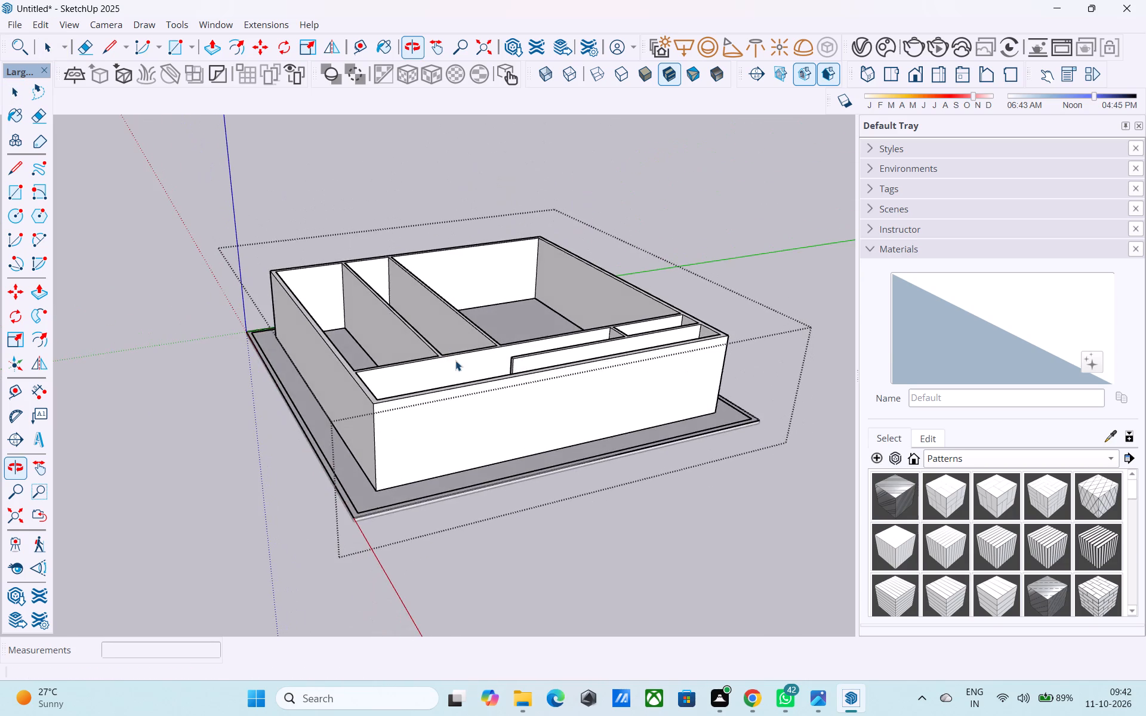
pyautogui.keyDown('shift'); pyautogui.moveTo(455, 360); pyautogui.dragTo(470, 419, button='middle'); pyautogui.keyUp('shift')
# Draw a line across the top of the outer side wall where the long partition meets it.
pyautogui.scroll(6, 349, 486)
pyautogui.moveTo(406, 467); pyautogui.dragTo(429, 551, button='middle')
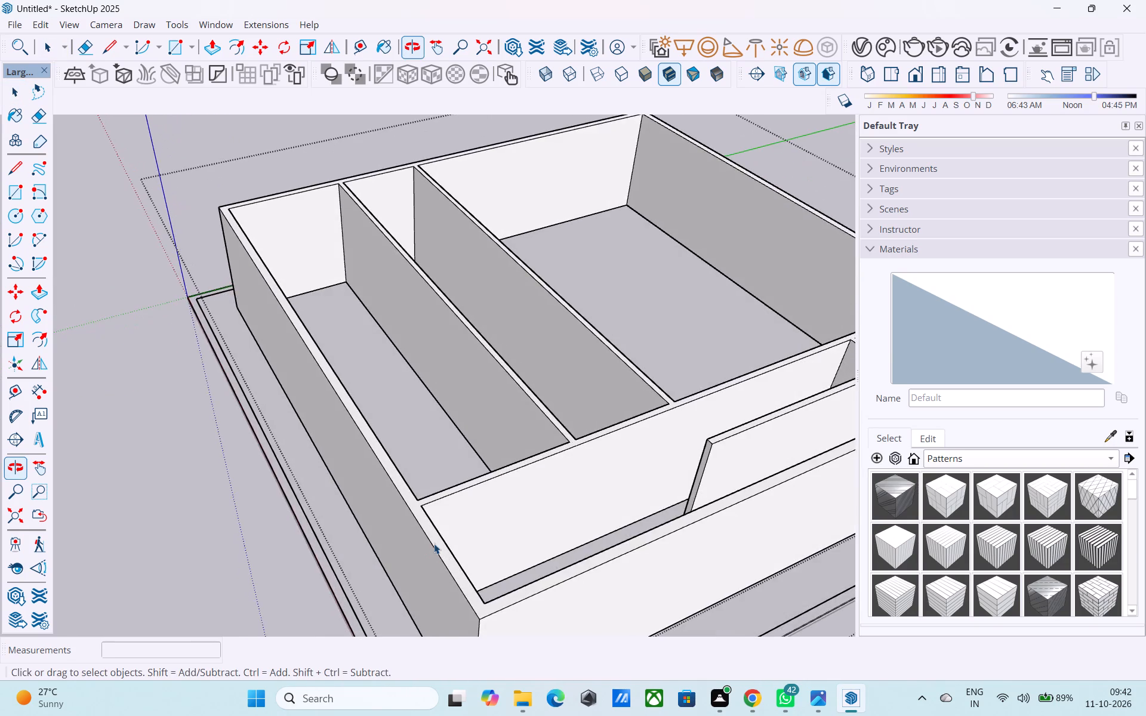
pyautogui.scroll(3, 434, 542)
pyautogui.press('l')
pyautogui.click(421, 495)
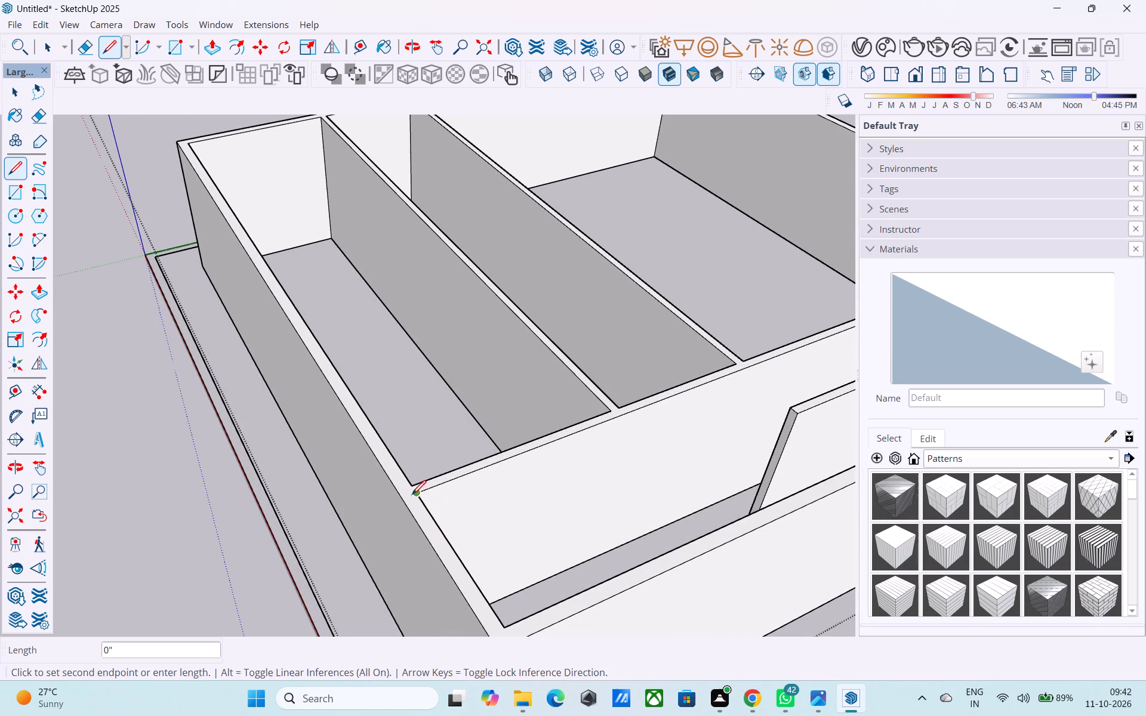
pyautogui.click(406, 498)
# Draw two parallel 5' 3" lines across the front strip, extending both sides of the short partition to the outer wall's outer edge.
pyautogui.scroll(-6, 506, 542)
pyautogui.keyDown('shift'); pyautogui.moveTo(506, 539); pyautogui.dragTo(430, 449, button='middle'); pyautogui.keyUp('shift')
pyautogui.keyDown('shift'); pyautogui.moveTo(808, 407); pyautogui.dragTo(673, 449, button='middle'); pyautogui.keyUp('shift')
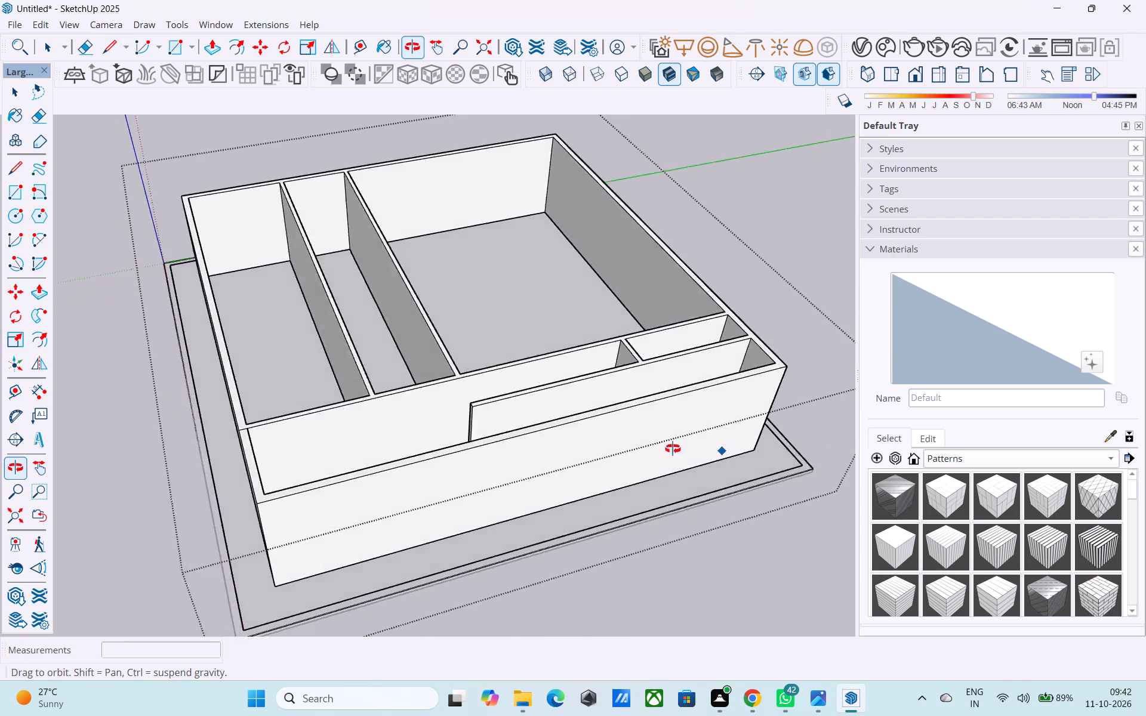
pyautogui.keyDown('shift'); pyautogui.moveTo(673, 449); pyautogui.dragTo(619, 523, button='middle'); pyautogui.keyUp('shift')
pyautogui.scroll(2, 619, 502)
pyautogui.click(590, 468)
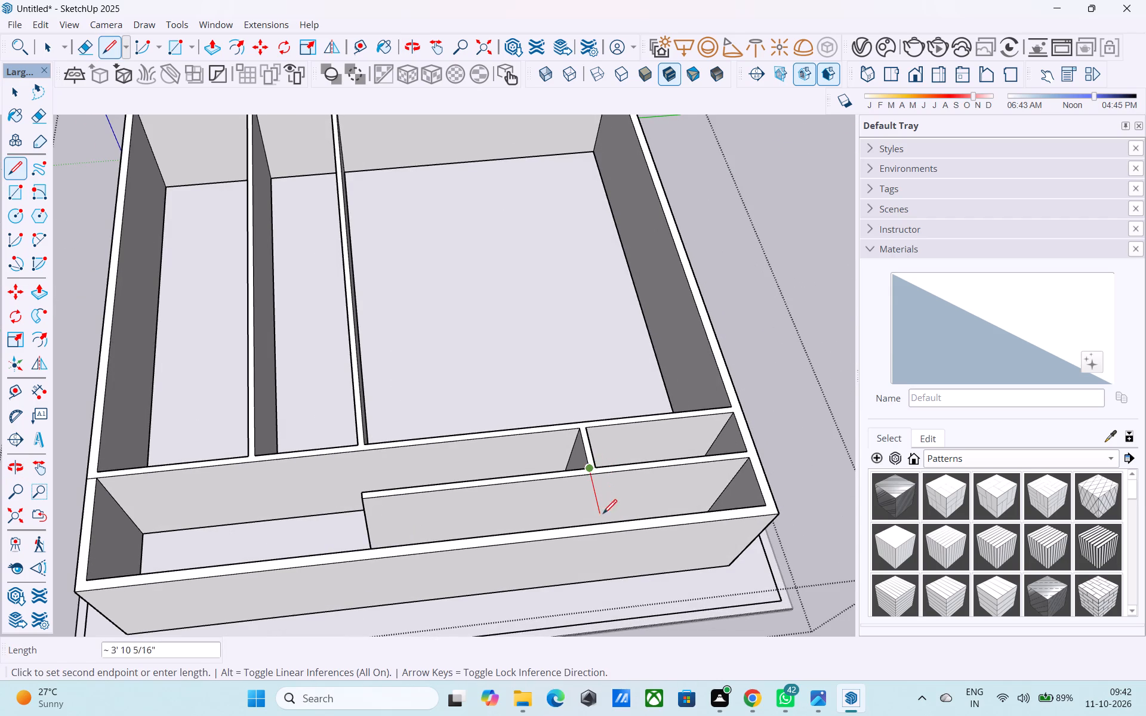
pyautogui.click(606, 533)
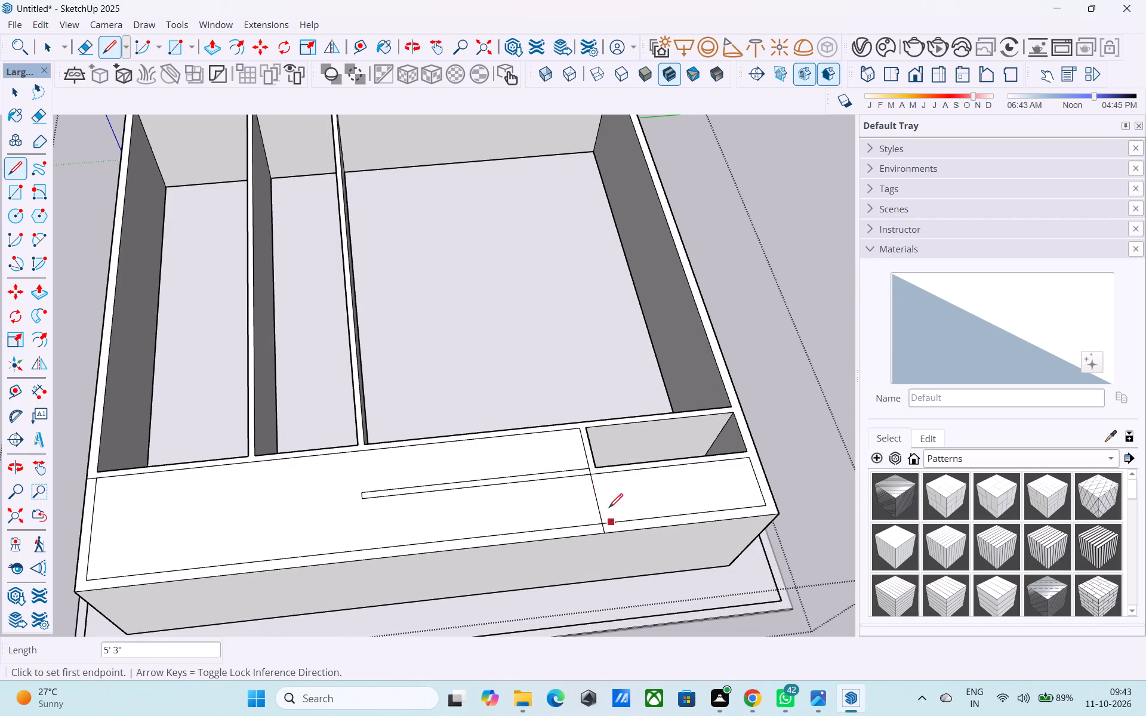
pyautogui.click(597, 468)
pyautogui.click(614, 533)
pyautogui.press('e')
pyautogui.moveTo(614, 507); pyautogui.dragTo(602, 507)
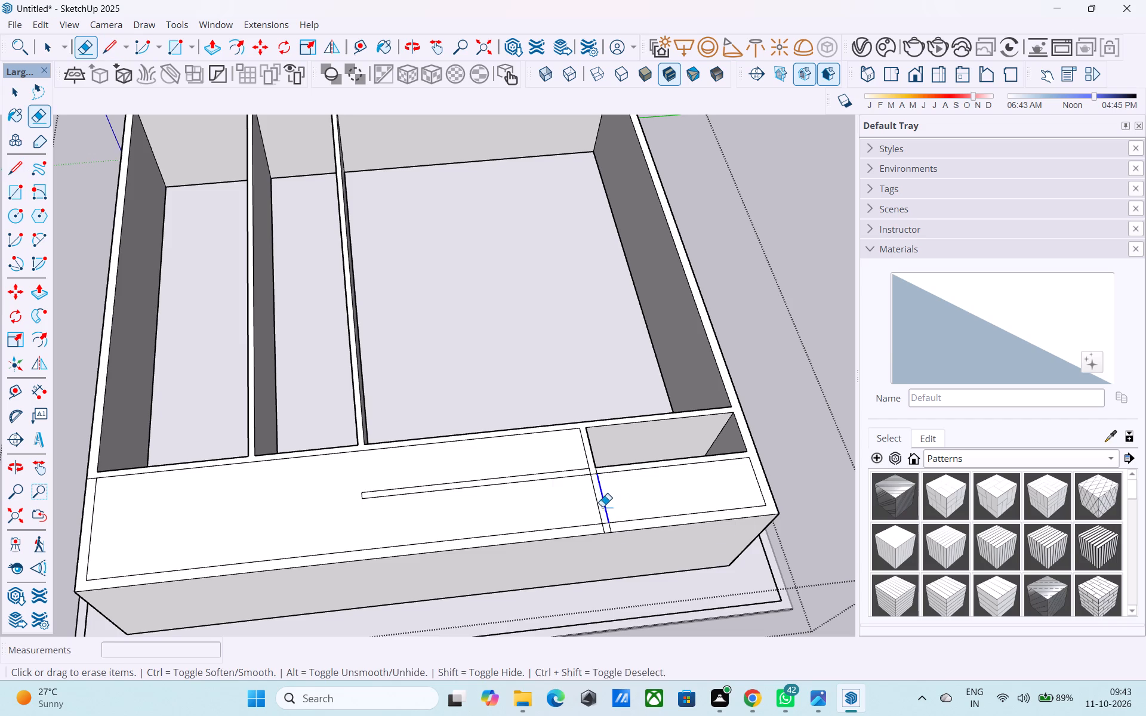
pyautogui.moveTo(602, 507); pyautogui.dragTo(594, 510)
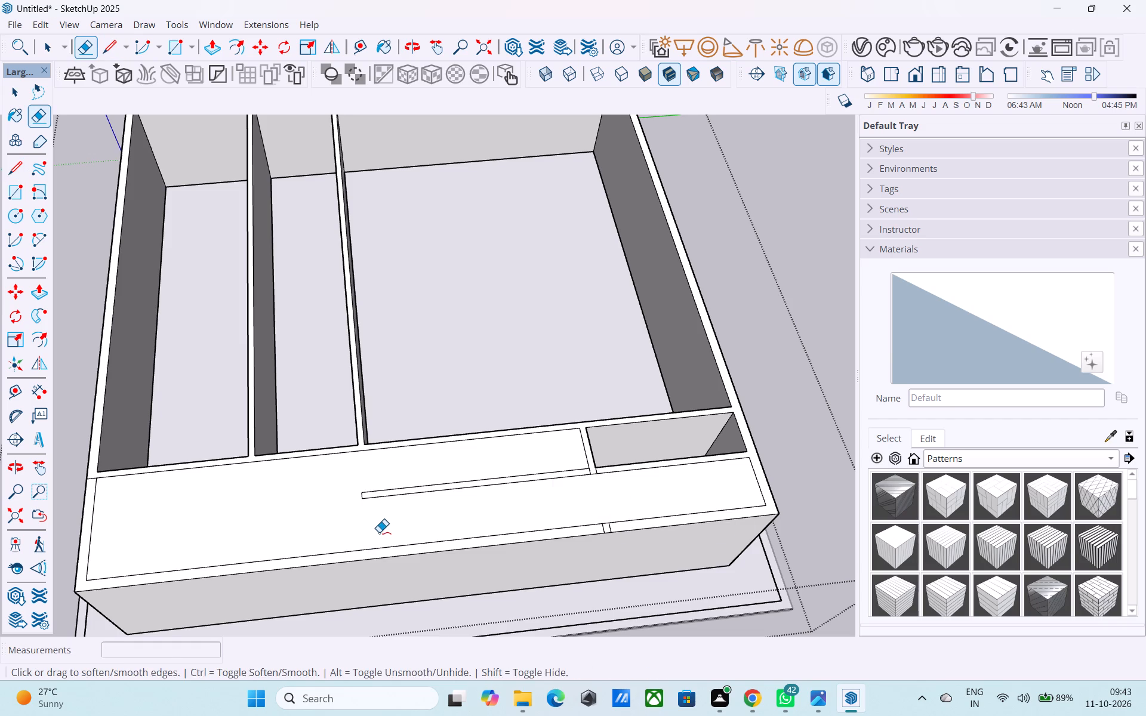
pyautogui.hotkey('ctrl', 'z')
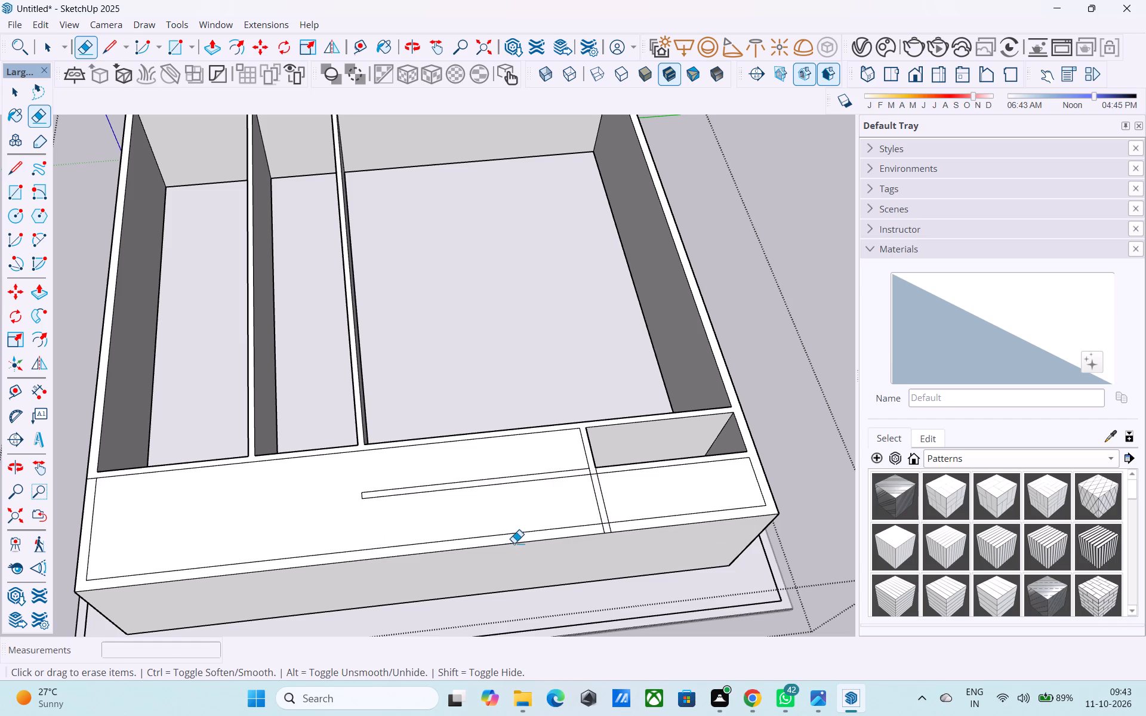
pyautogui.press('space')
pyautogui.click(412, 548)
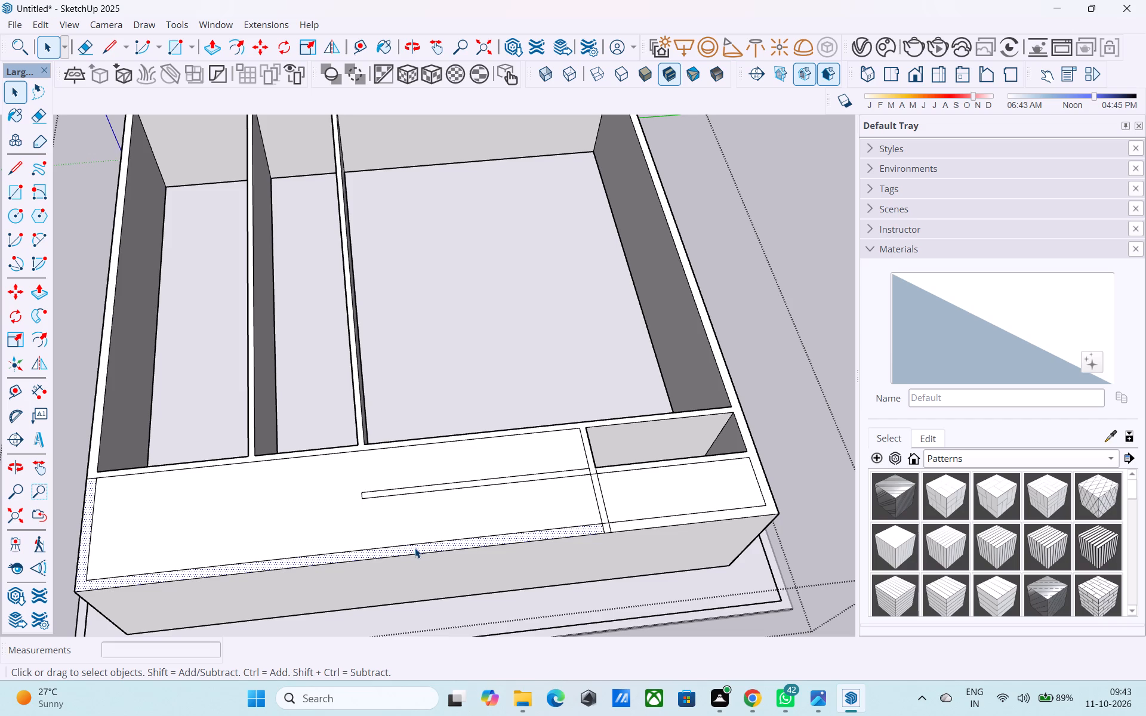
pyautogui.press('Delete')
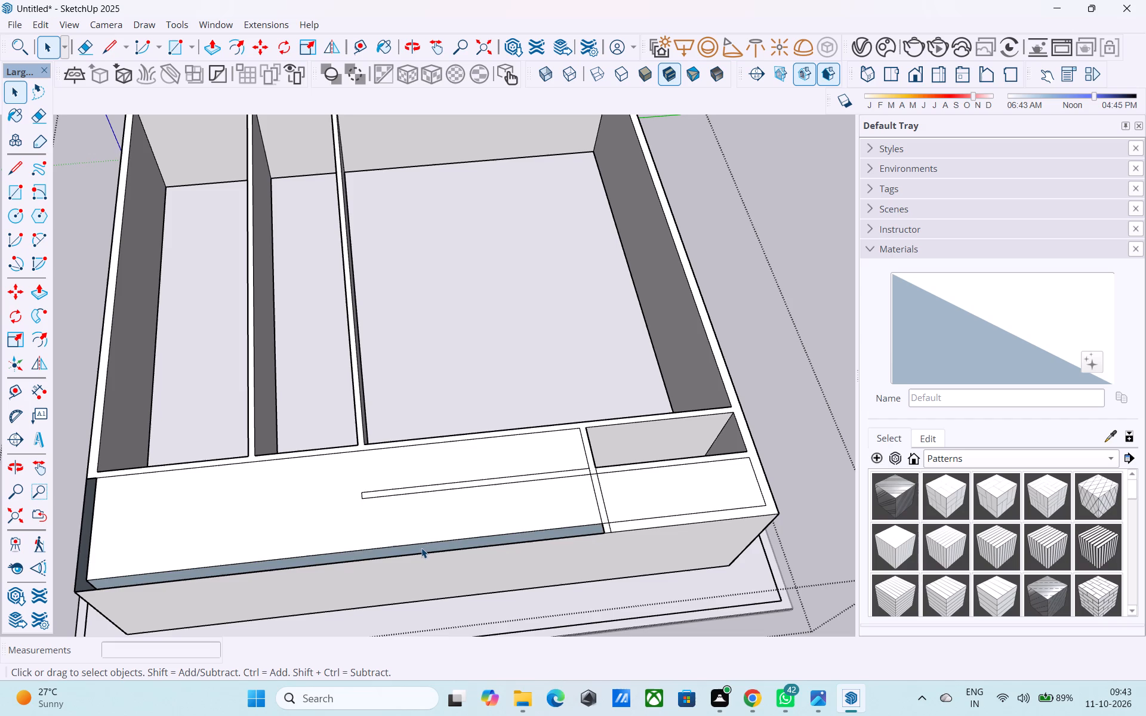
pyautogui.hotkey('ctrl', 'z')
# Push the narrow L-shaped wall-top band along the outer edge of the long part of the front strip down 12'.
pyautogui.click(419, 550)
pyautogui.press('p')
pyautogui.click(421, 550)
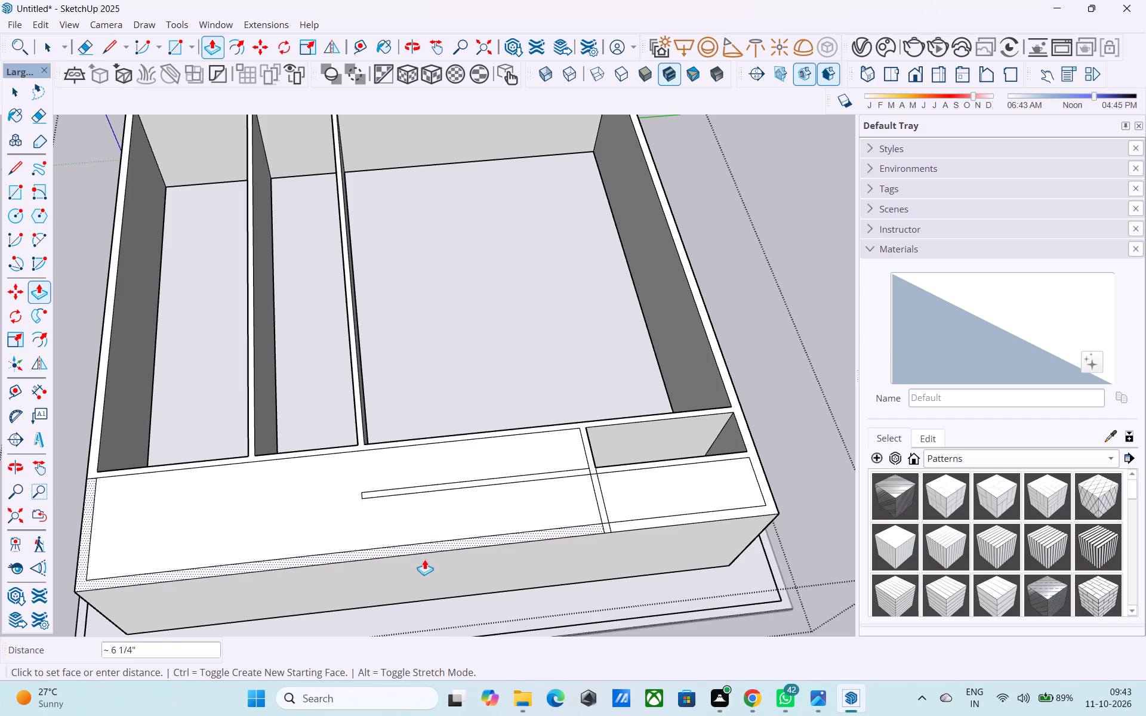
pyautogui.scroll(-3, 428, 573)
pyautogui.moveTo(428, 573); pyautogui.dragTo(634, 419, button='middle')
pyautogui.click(478, 553)
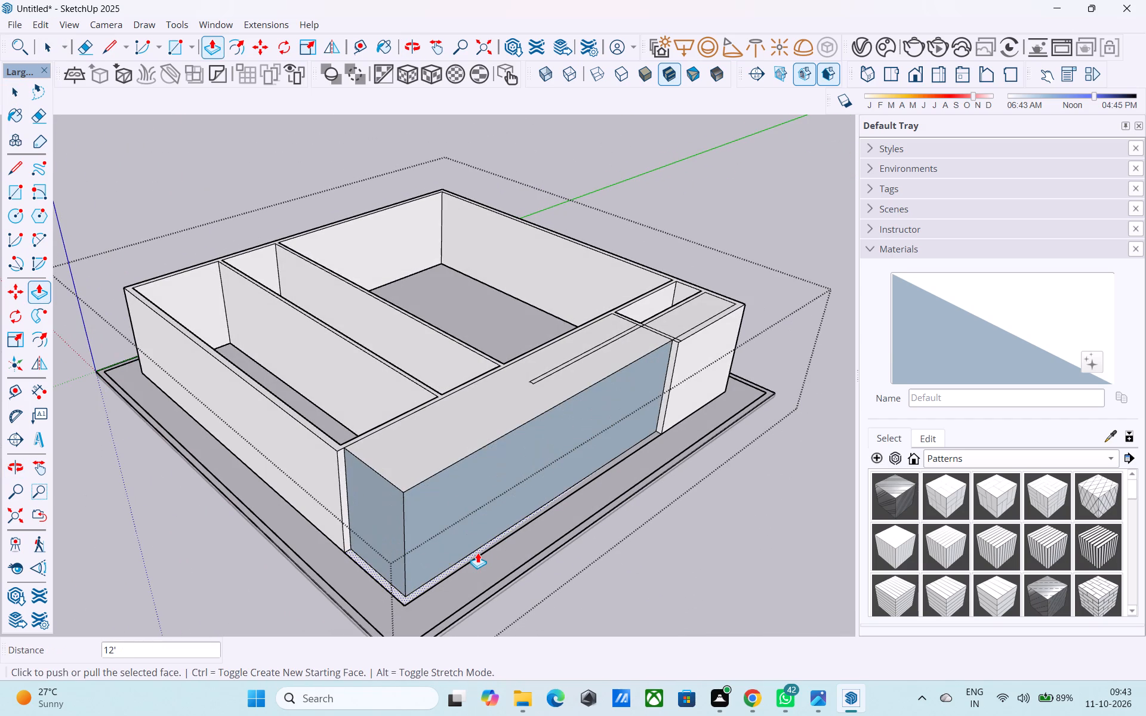
# Delete the two leftover vertical faces enclosing the front strip and erase the vertical edge at their shared corner.
pyautogui.press('space')
pyautogui.click(473, 503)
pyautogui.press('Delete')
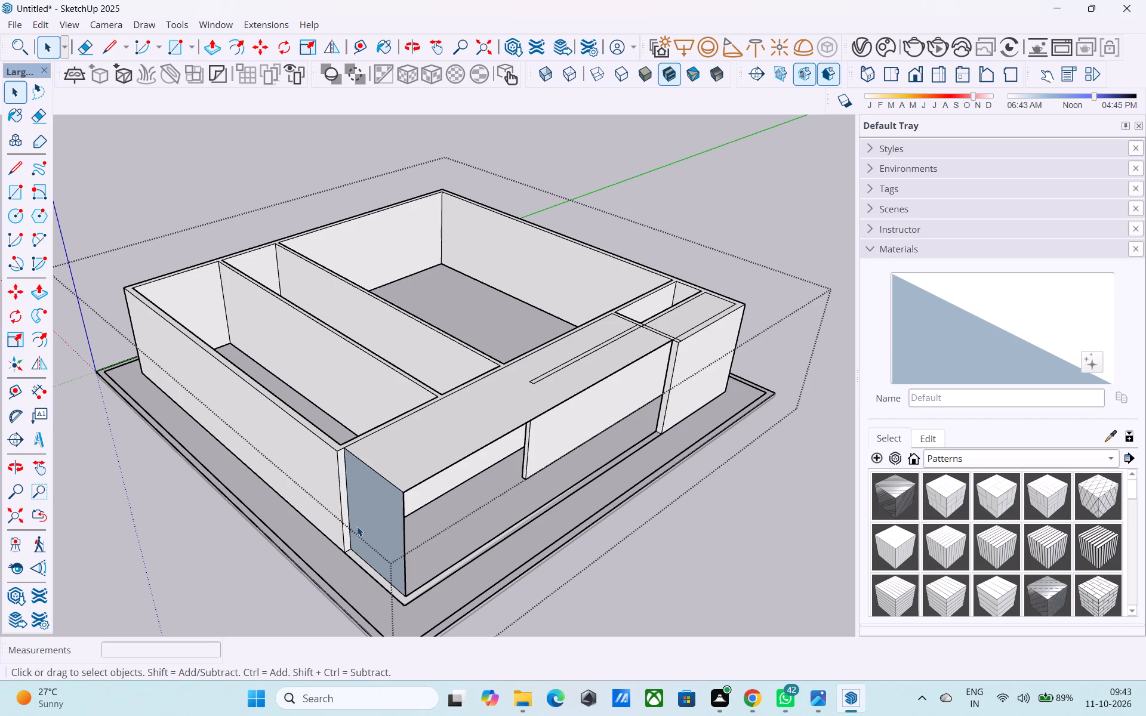
pyautogui.click(379, 517)
pyautogui.press('Delete')
pyautogui.moveTo(380, 519); pyautogui.dragTo(530, 486, button='middle')
pyautogui.press('e')
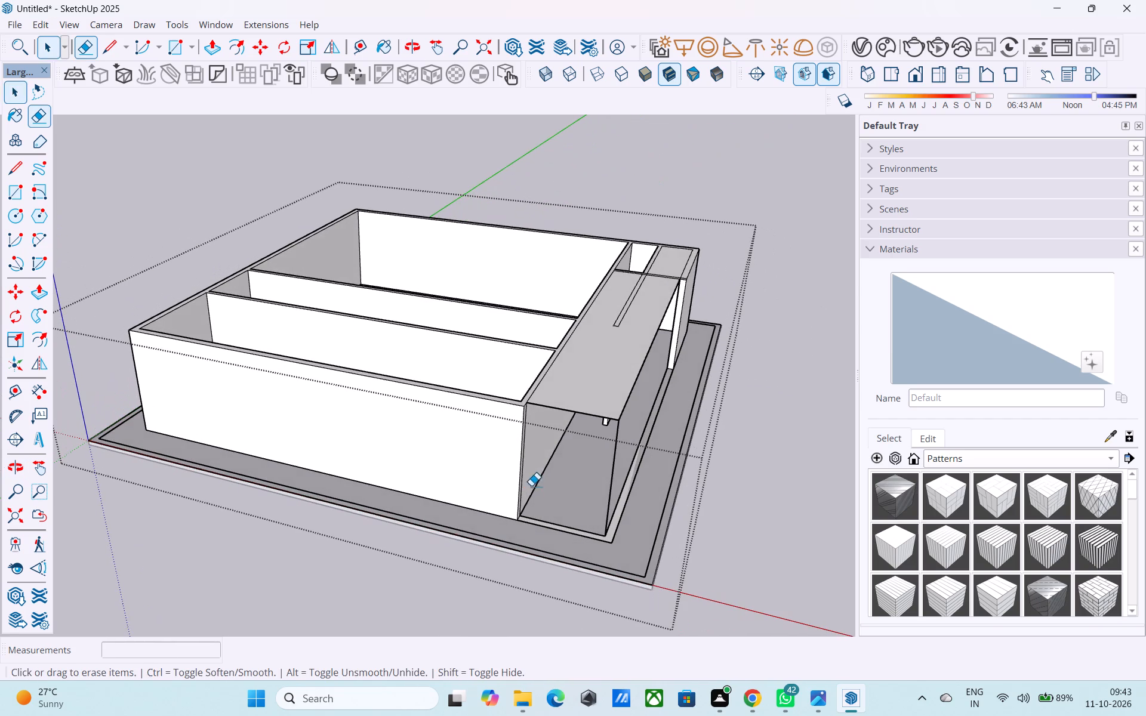
pyautogui.moveTo(616, 472); pyautogui.dragTo(605, 473)
# Erase the front strip's leftover top face by removing its outer edge and the stray edge at the wall corner.
pyautogui.moveTo(647, 482); pyautogui.dragTo(492, 395, button='middle')
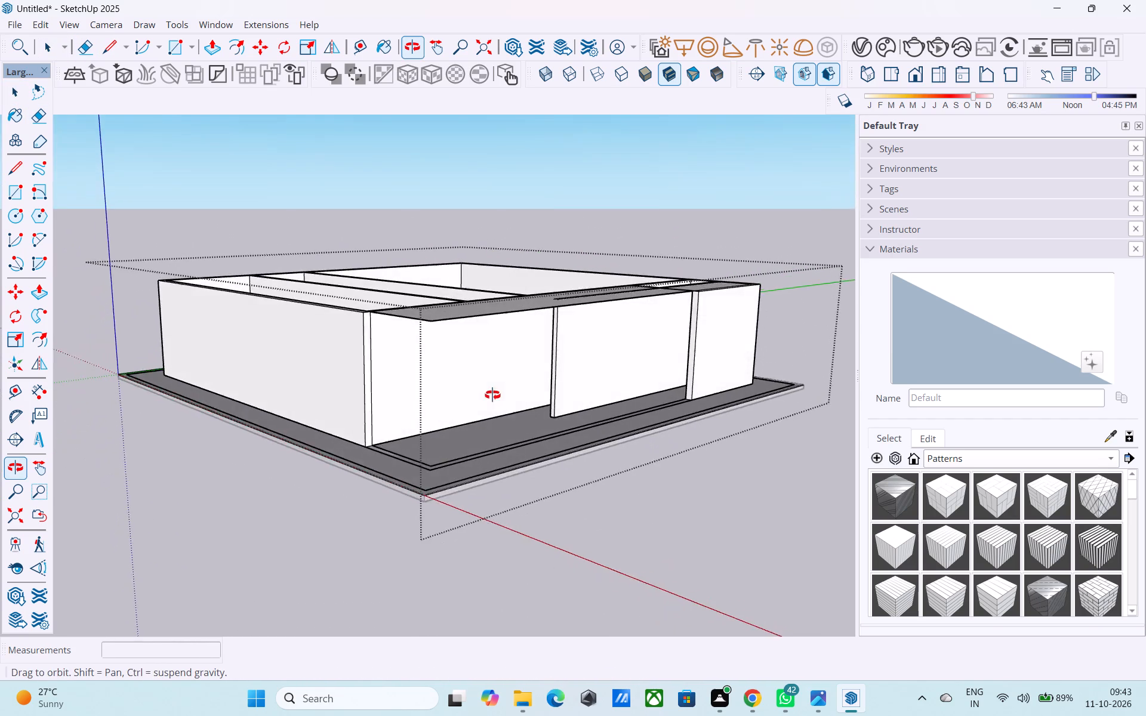
pyautogui.moveTo(492, 395); pyautogui.dragTo(463, 424, button='middle')
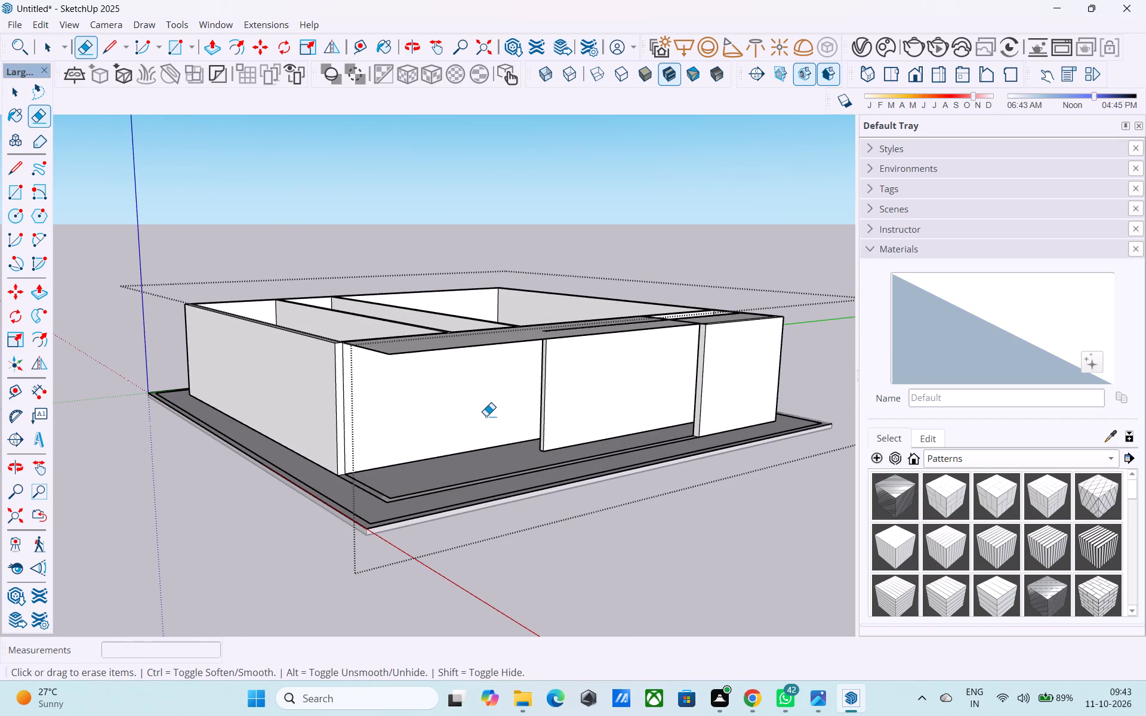
pyautogui.moveTo(505, 483); pyautogui.dragTo(639, 342, button='middle')
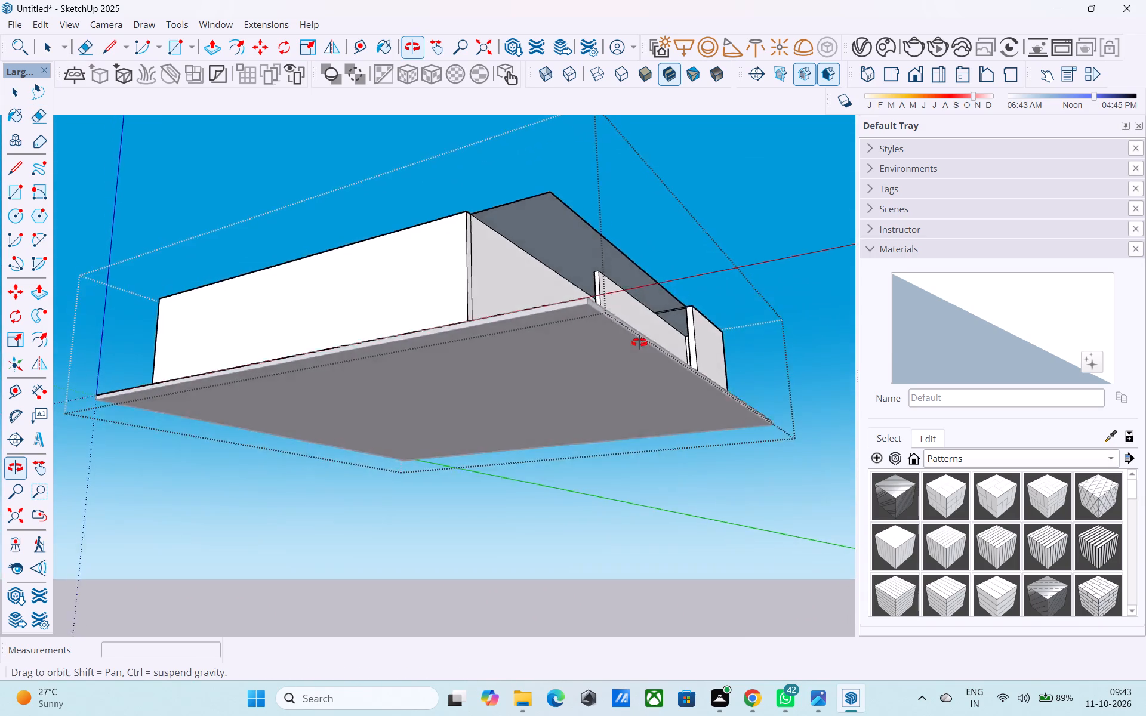
pyautogui.moveTo(639, 342); pyautogui.dragTo(592, 621, button='middle')
pyautogui.scroll(1, 523, 511)
pyautogui.click(528, 487)
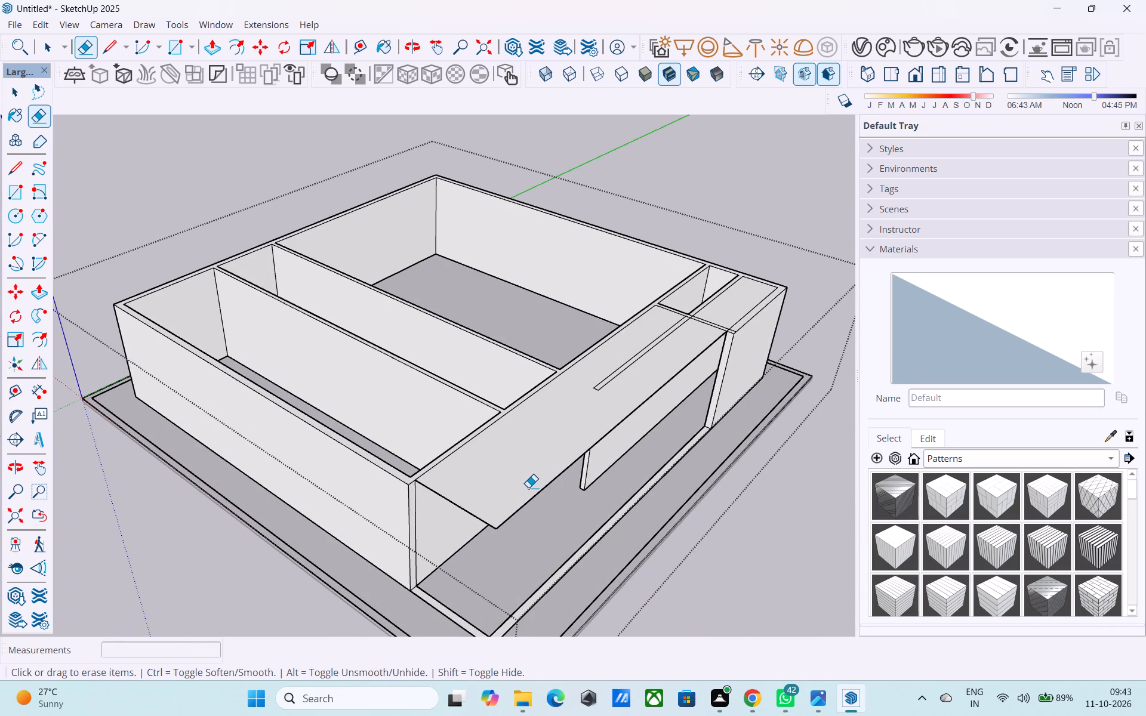
pyautogui.click(534, 498)
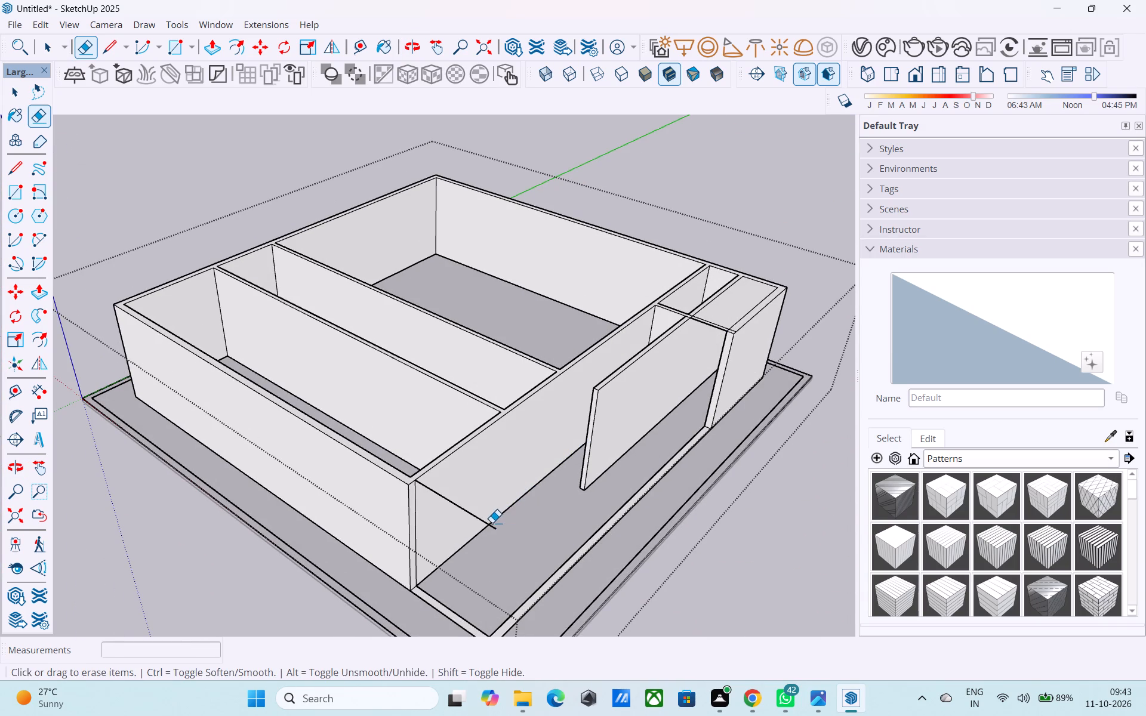
pyautogui.click(491, 525)
pyautogui.hotkey('ctrl', 'z')
pyautogui.moveTo(494, 520); pyautogui.dragTo(507, 529, button='middle')
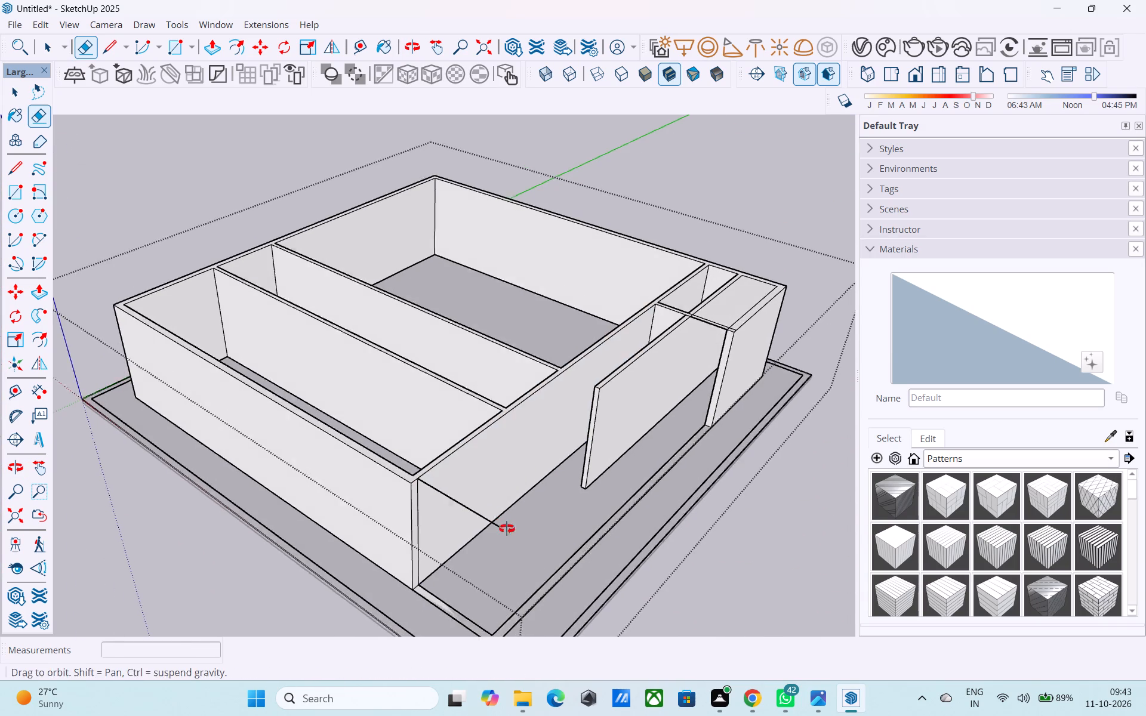
pyautogui.moveTo(507, 529); pyautogui.dragTo(553, 561, button='middle')
pyautogui.scroll(1, 553, 561)
pyautogui.click(556, 557)
# Erase the vertical seam line on the main front wall next to its outer corner.
pyautogui.moveTo(578, 547); pyautogui.dragTo(745, 484, button='middle')
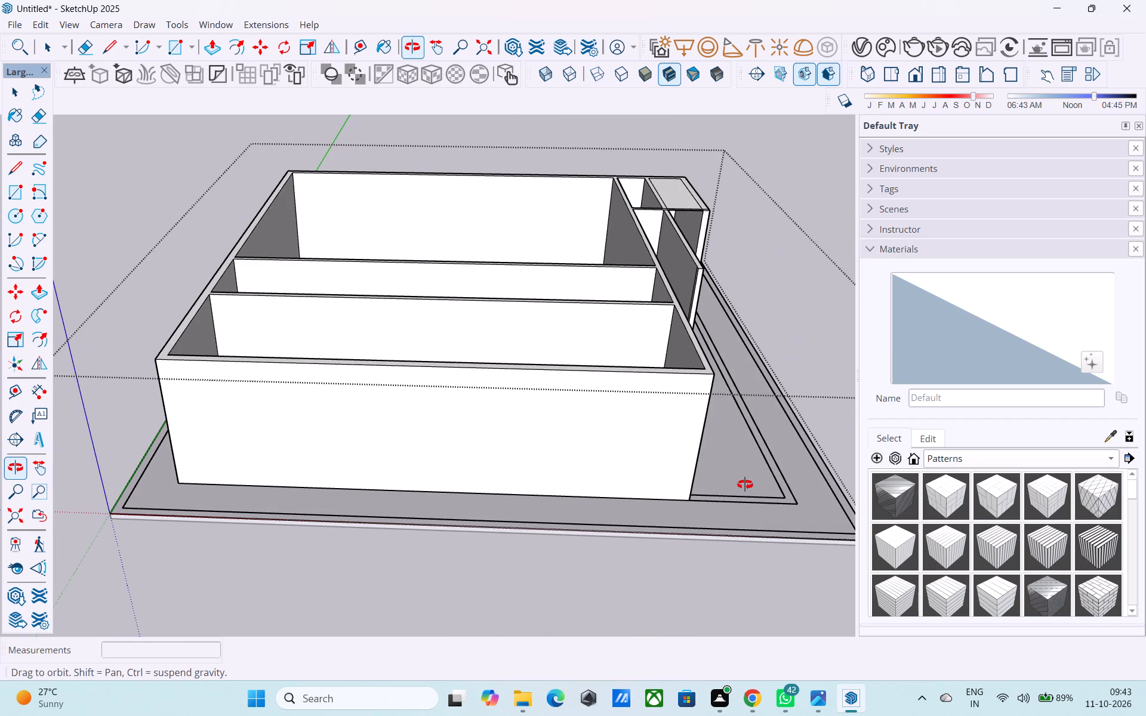
pyautogui.moveTo(745, 484); pyautogui.dragTo(384, 459, button='middle')
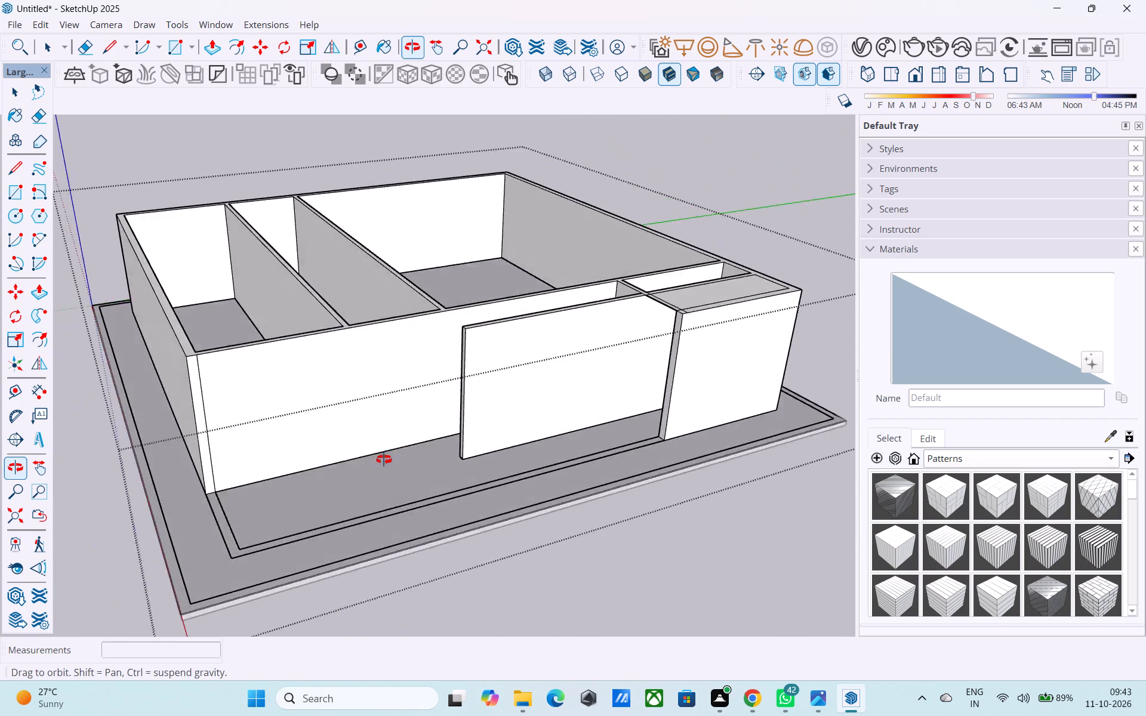
pyautogui.moveTo(384, 459); pyautogui.dragTo(467, 461, button='middle')
pyautogui.scroll(3, 467, 461)
pyautogui.scroll(-5, 467, 461)
pyautogui.press('space')
pyautogui.keyDown('shift'); pyautogui.moveTo(468, 467); pyautogui.dragTo(461, 514, button='middle'); pyautogui.keyUp('shift')
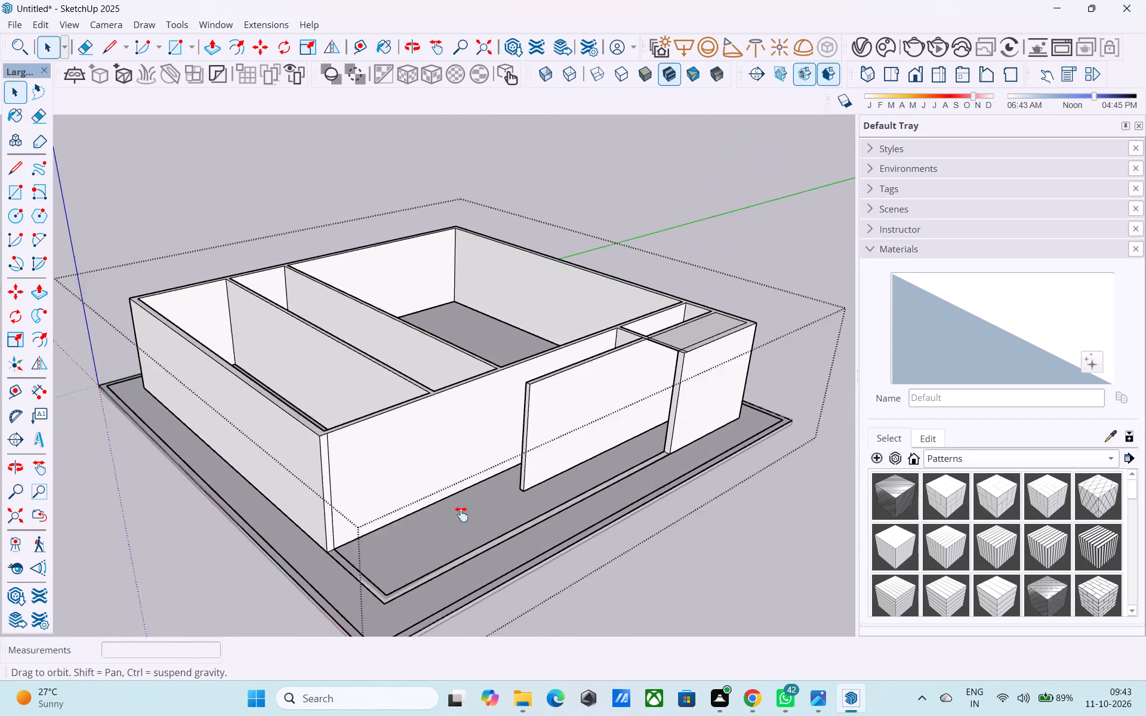
pyautogui.keyDown('shift'); pyautogui.moveTo(461, 514); pyautogui.dragTo(462, 394, button='middle'); pyautogui.keyUp('shift')
pyautogui.scroll(1, 462, 394)
pyautogui.moveTo(387, 384); pyautogui.dragTo(416, 425, button='middle')
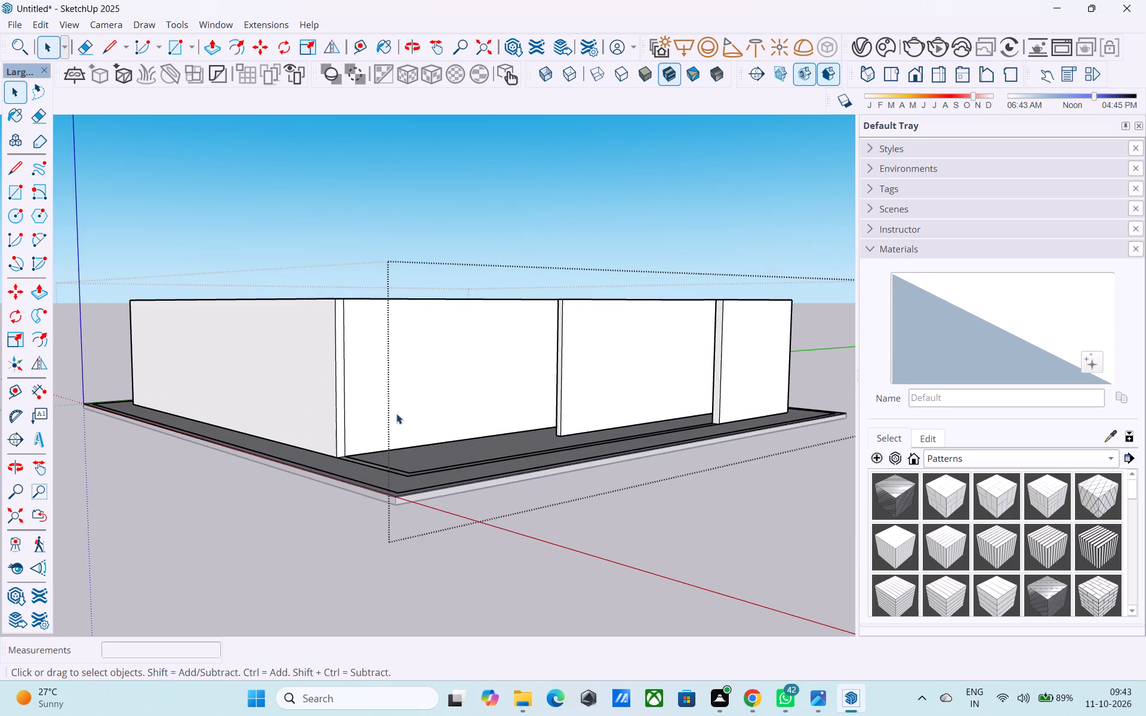
pyautogui.press('e')
pyautogui.scroll(4, 354, 389)
pyautogui.click(344, 386)
pyautogui.scroll(-3, 353, 393)
pyautogui.moveTo(366, 400); pyautogui.dragTo(347, 455, button='middle')
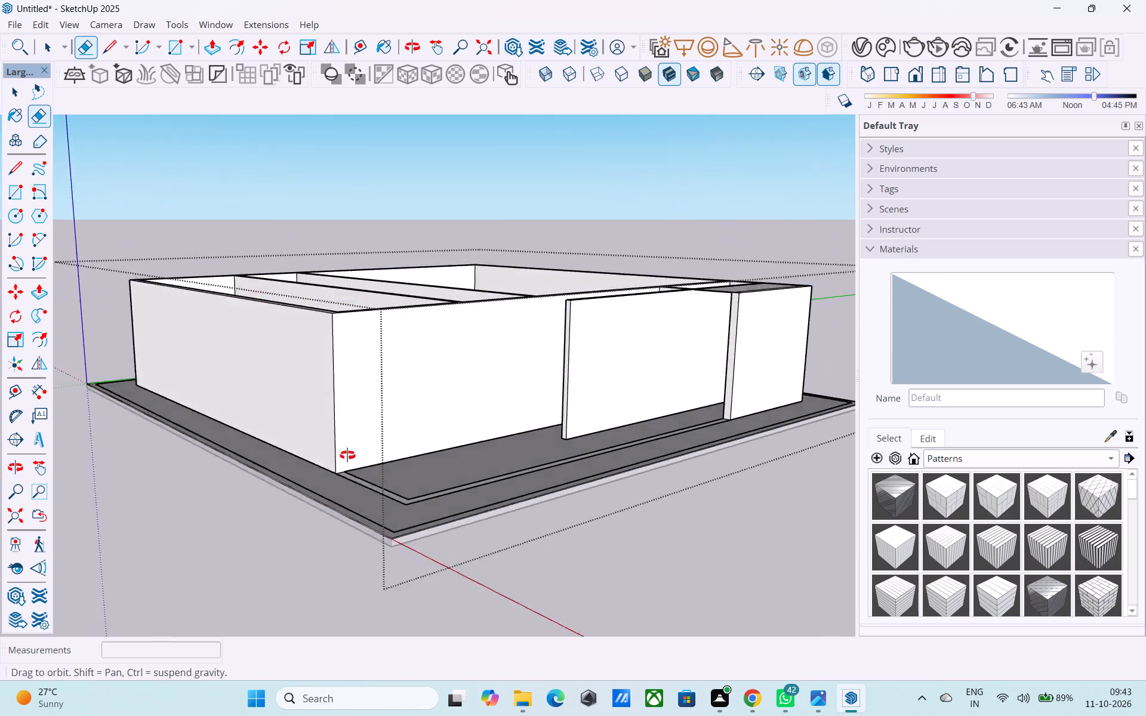
pyautogui.moveTo(347, 455); pyautogui.dragTo(313, 487, button='middle')
# Push the free end of the long partition in the front strip back 17' 6" to the short cross partition.
pyautogui.press('space')
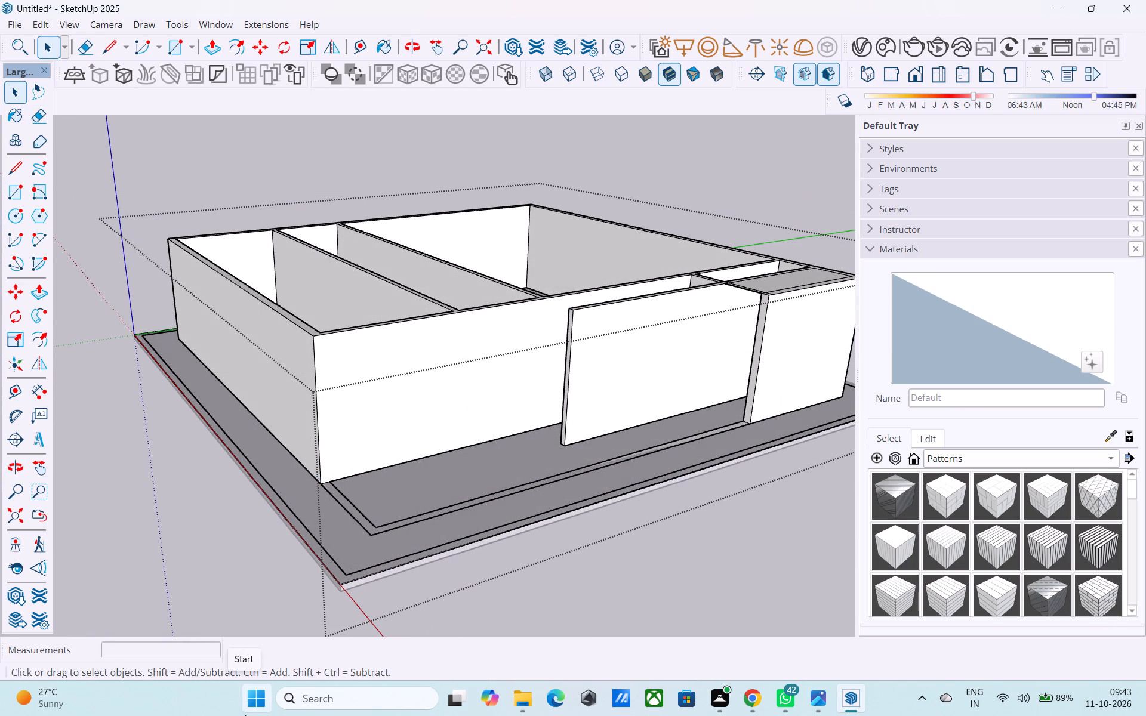
pyautogui.moveTo(350, 490); pyautogui.dragTo(423, 496, button='middle')
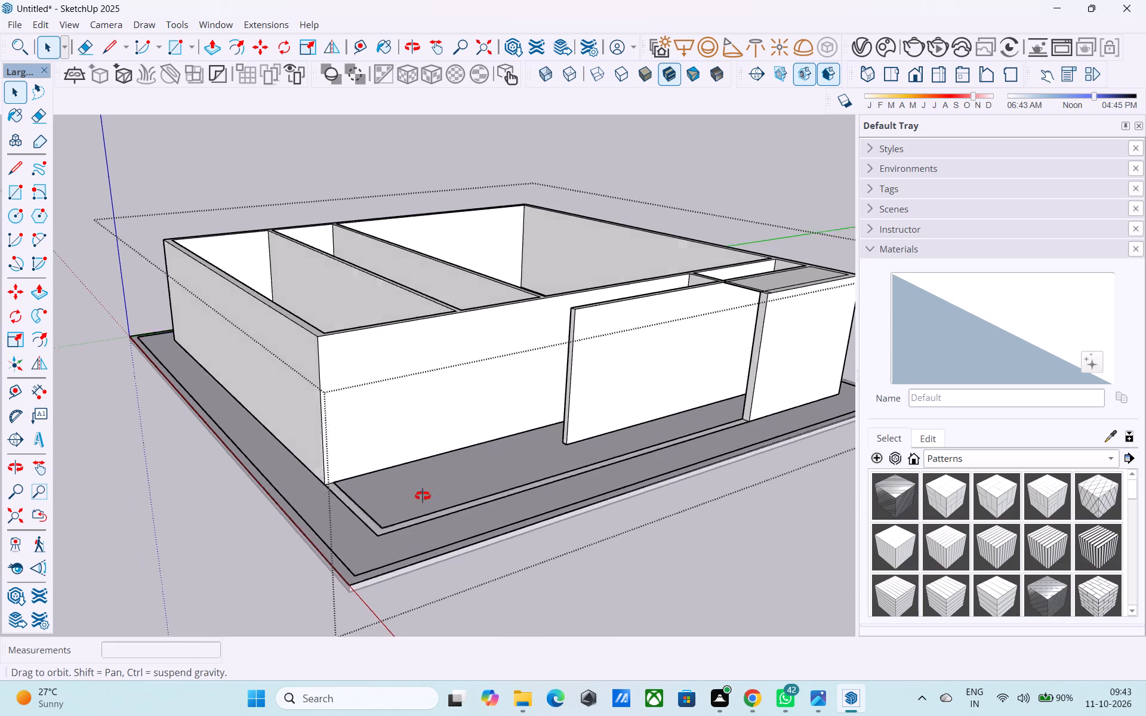
pyautogui.moveTo(423, 496); pyautogui.dragTo(599, 467, button='middle')
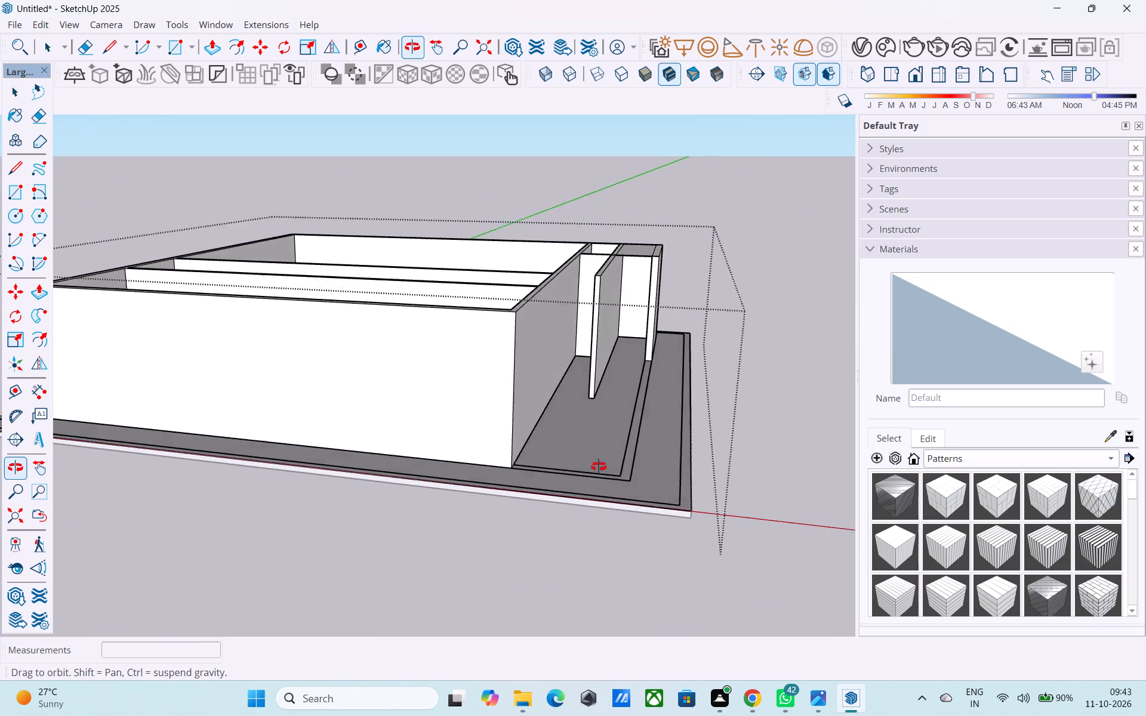
pyautogui.moveTo(599, 467); pyautogui.dragTo(563, 551, button='middle')
pyautogui.scroll(2, 630, 348)
pyautogui.click(592, 331)
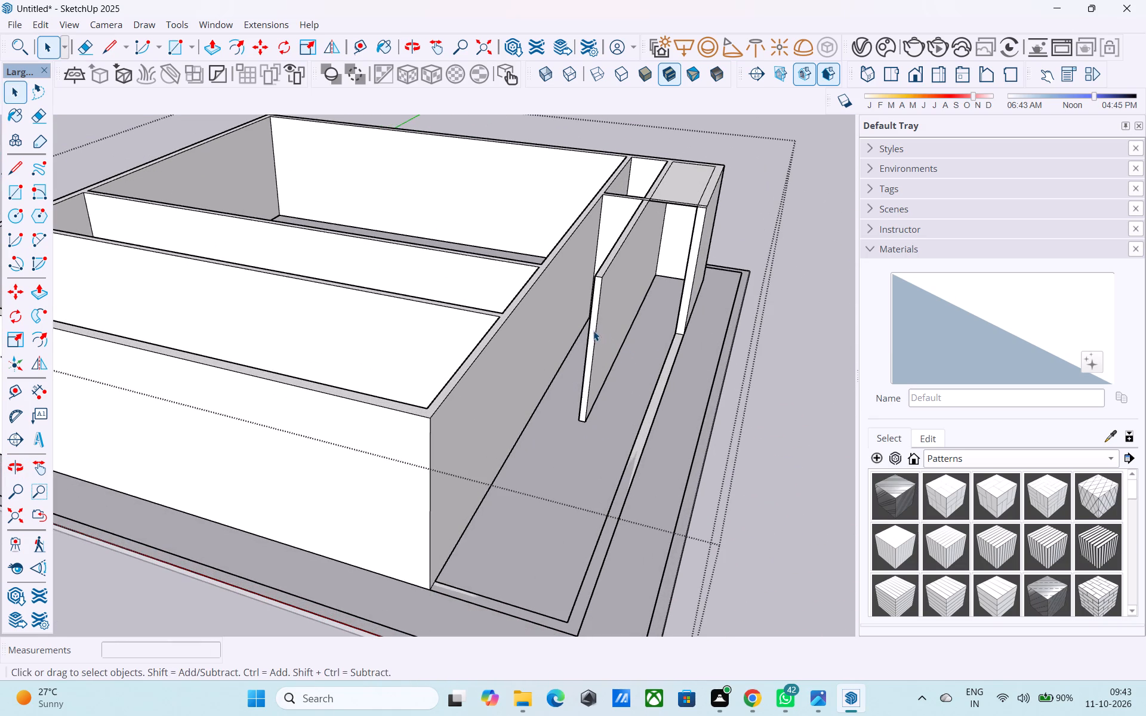
pyautogui.press('p')
pyautogui.click(594, 331)
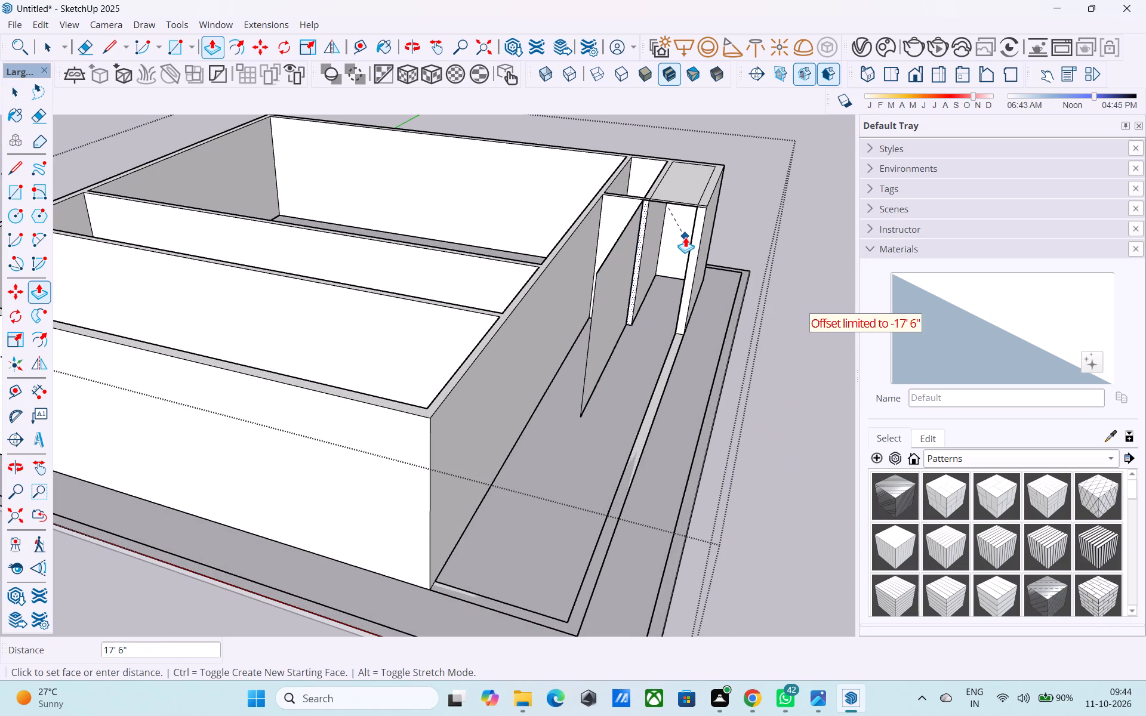
pyautogui.click(690, 237)
pyautogui.scroll(1, 683, 240)
pyautogui.middleClick(682, 240)
pyautogui.press('space')
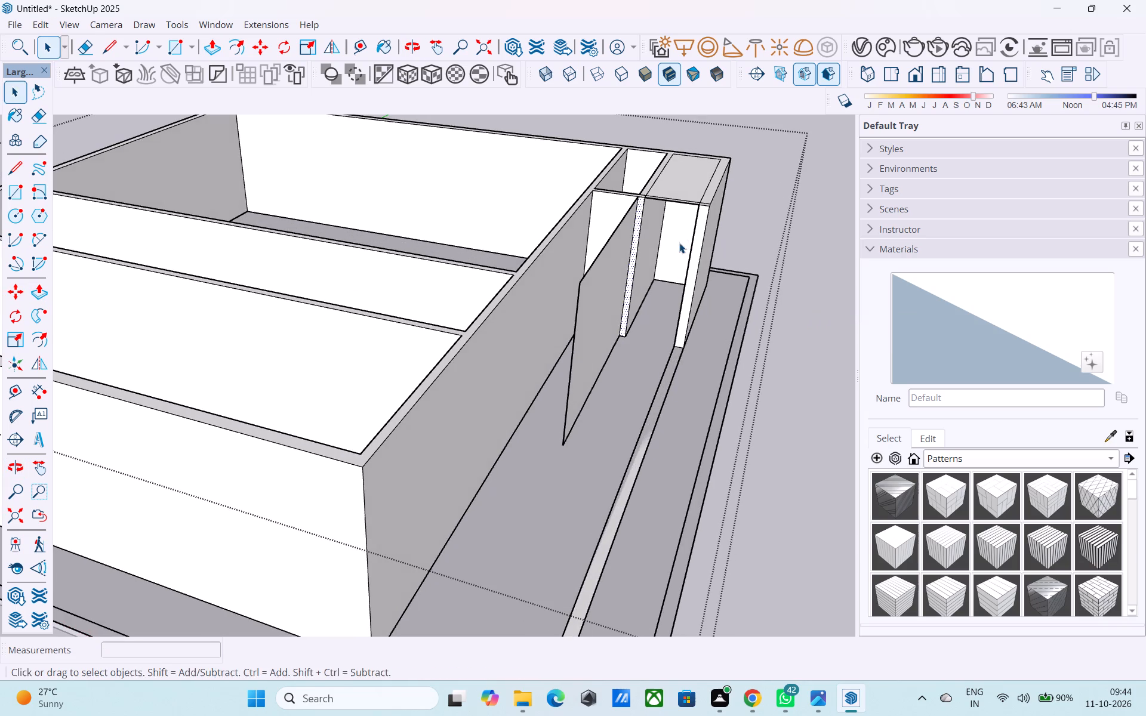
# Erase the leftover face and stray edges remaining where the long front-strip partition stood.
pyautogui.press('e')
pyautogui.moveTo(678, 242); pyautogui.dragTo(689, 353, button='middle')
pyautogui.click(614, 436)
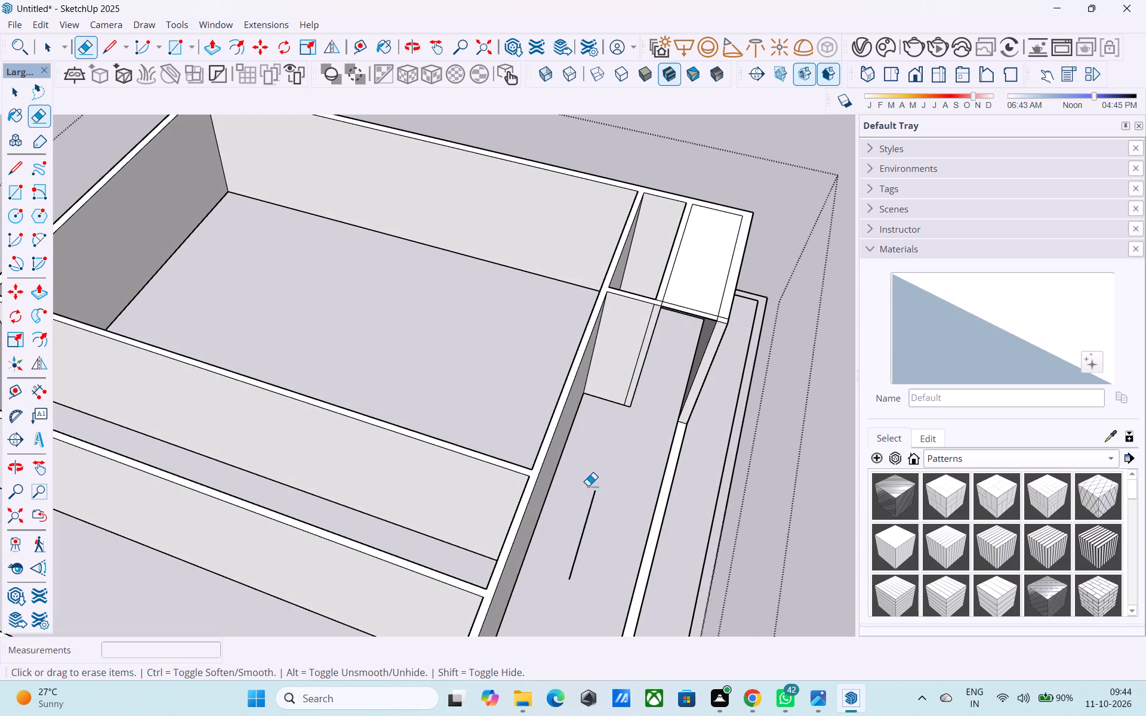
pyautogui.click(591, 498)
# Examine the opened front strip, the shortened partition, the small corner rooms and the main rooms from several angles.
pyautogui.moveTo(598, 489); pyautogui.dragTo(452, 258, button='middle')
pyautogui.moveTo(456, 258); pyautogui.dragTo(473, 304, button='middle')
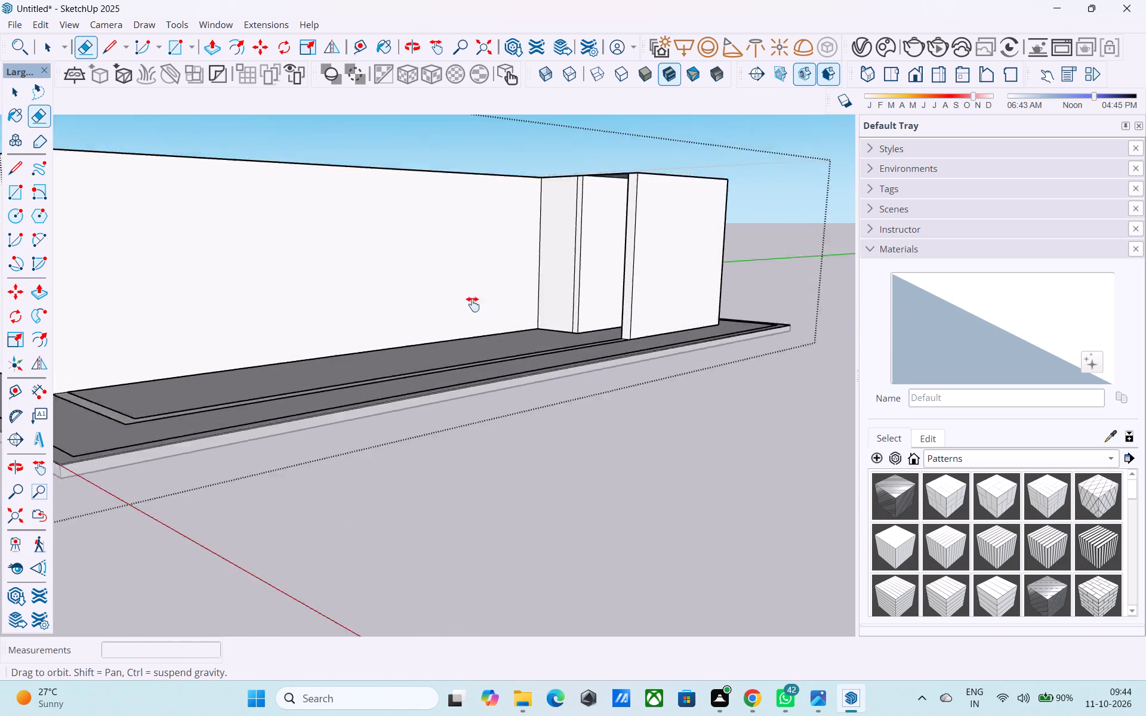
pyautogui.moveTo(473, 304); pyautogui.dragTo(479, 440, button='middle')
pyautogui.moveTo(578, 347); pyautogui.dragTo(587, 369, button='middle')
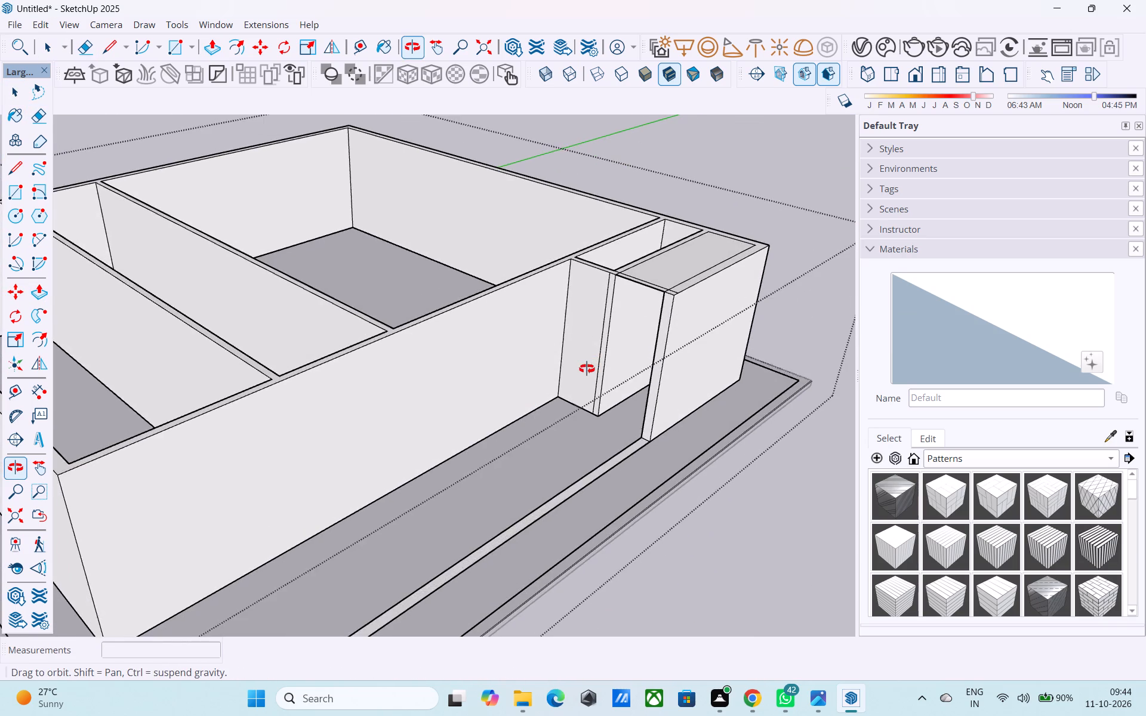
pyautogui.moveTo(587, 369); pyautogui.dragTo(603, 365, button='middle')
pyautogui.scroll(-4, 605, 365)
pyautogui.keyDown('shift'); pyautogui.moveTo(605, 365); pyautogui.dragTo(616, 429, button='middle'); pyautogui.keyUp('shift')
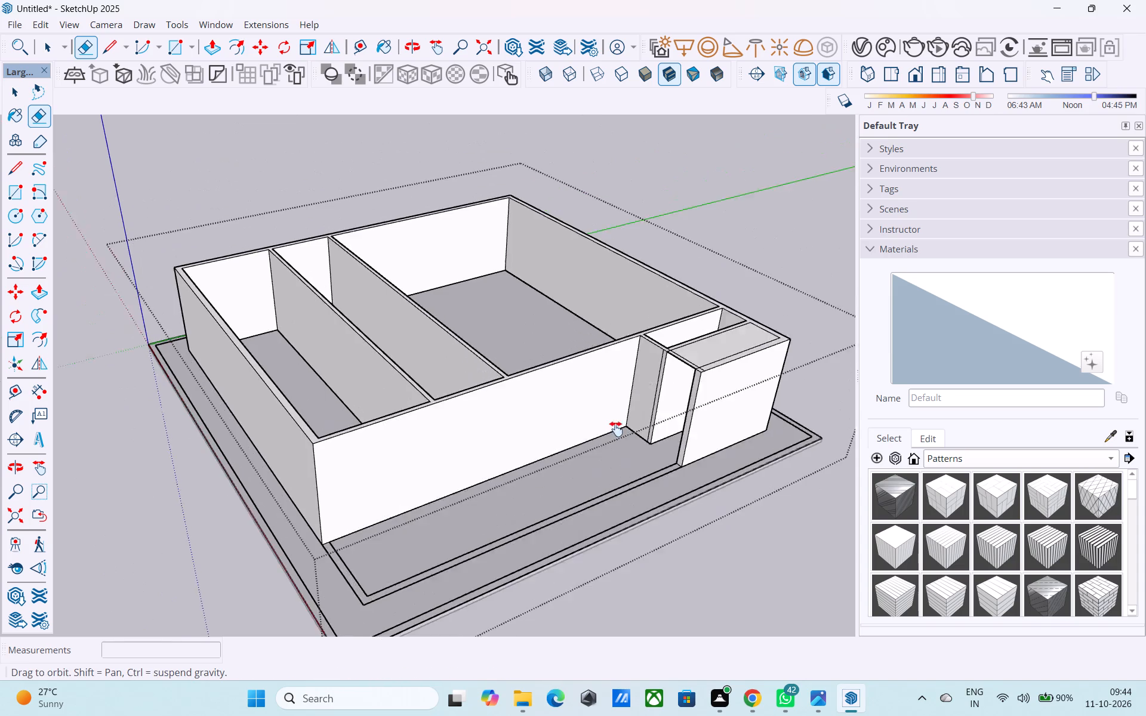
pyautogui.keyDown('shift'); pyautogui.moveTo(616, 429); pyautogui.dragTo(708, 309, button='middle'); pyautogui.keyUp('shift')
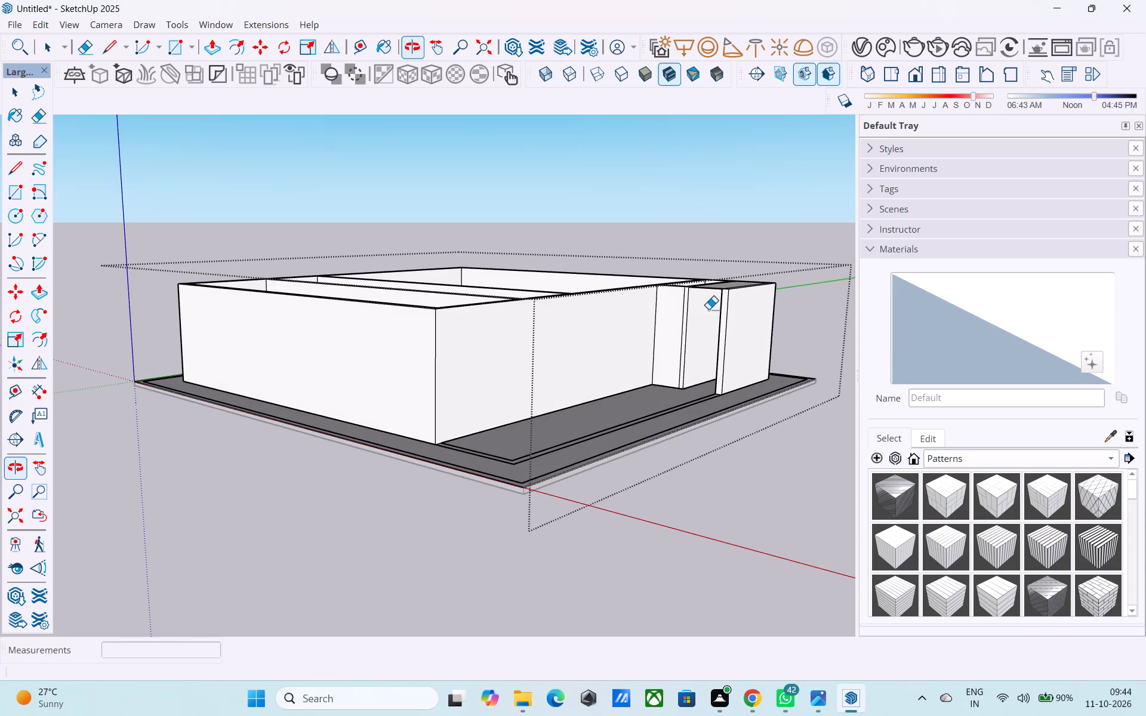
pyautogui.keyDown('shift'); pyautogui.moveTo(580, 331); pyautogui.dragTo(613, 353, button='middle'); pyautogui.keyUp('shift')
pyautogui.keyDown('shift'); pyautogui.moveTo(627, 335); pyautogui.dragTo(618, 368, button='middle'); pyautogui.keyUp('shift')
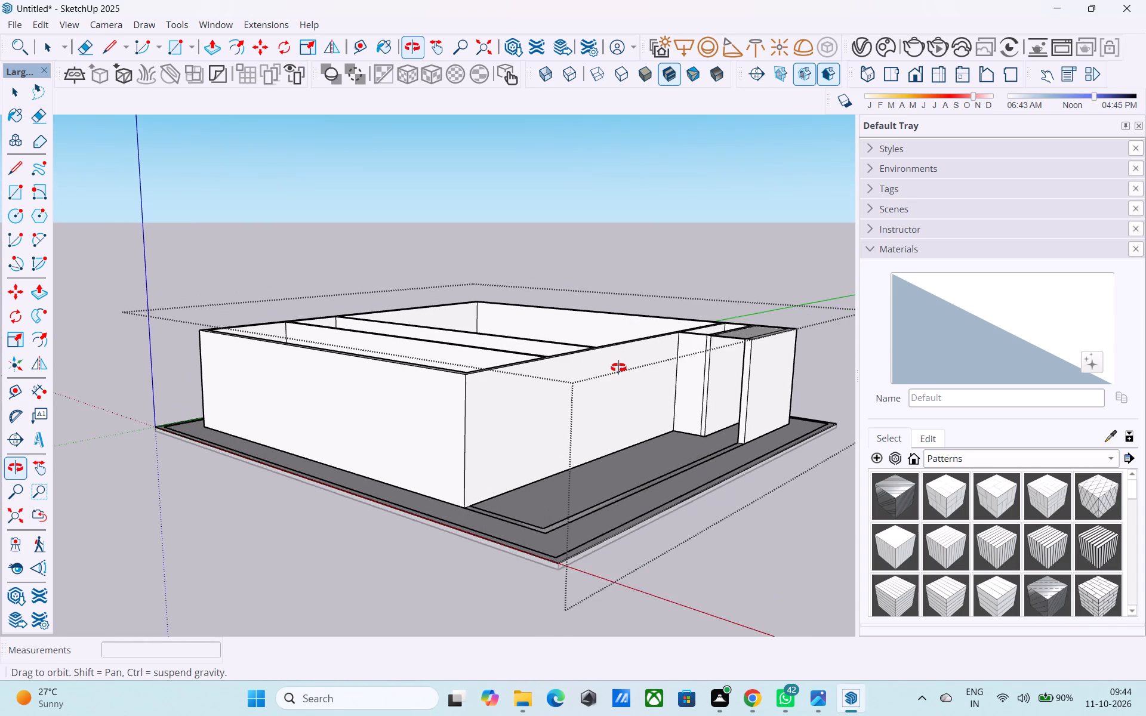
pyautogui.keyDown('shift'); pyautogui.moveTo(618, 368); pyautogui.dragTo(570, 448, button='middle'); pyautogui.keyUp('shift')
pyautogui.keyDown('shift'); pyautogui.moveTo(571, 447); pyautogui.dragTo(612, 415, button='middle'); pyautogui.keyUp('shift')
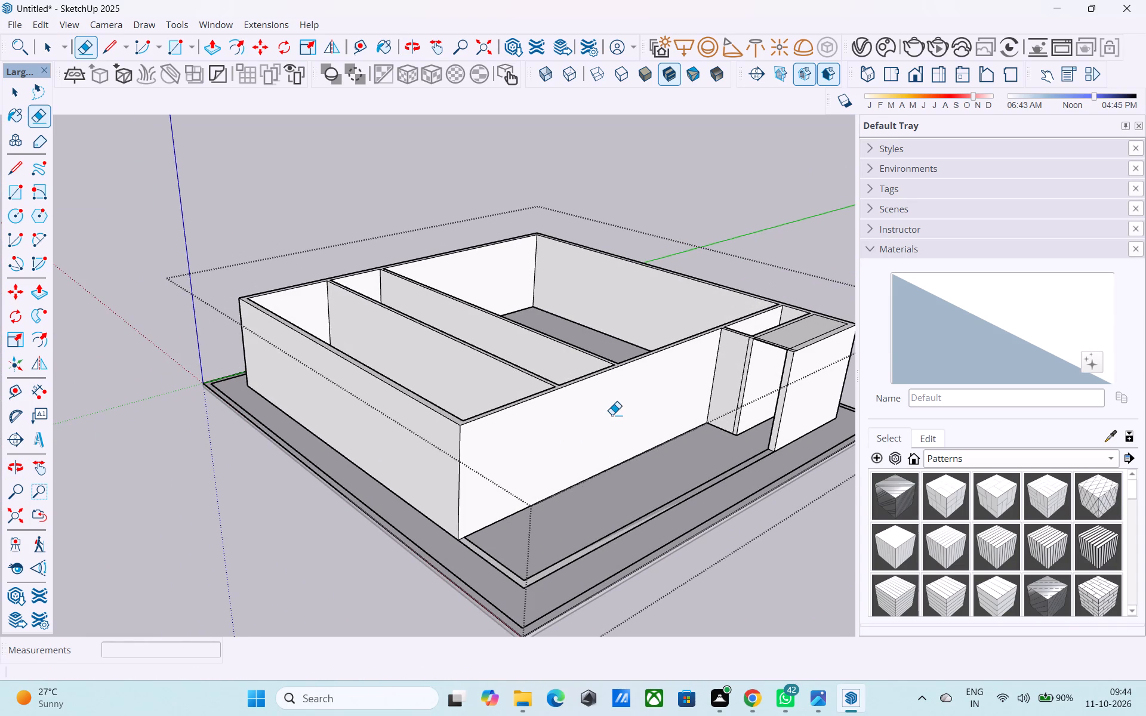
pyautogui.scroll(-4, 612, 415)
pyautogui.moveTo(612, 415); pyautogui.dragTo(363, 460, button='middle')
pyautogui.moveTo(363, 460); pyautogui.dragTo(456, 458, button='middle')
pyautogui.scroll(4, 457, 456)
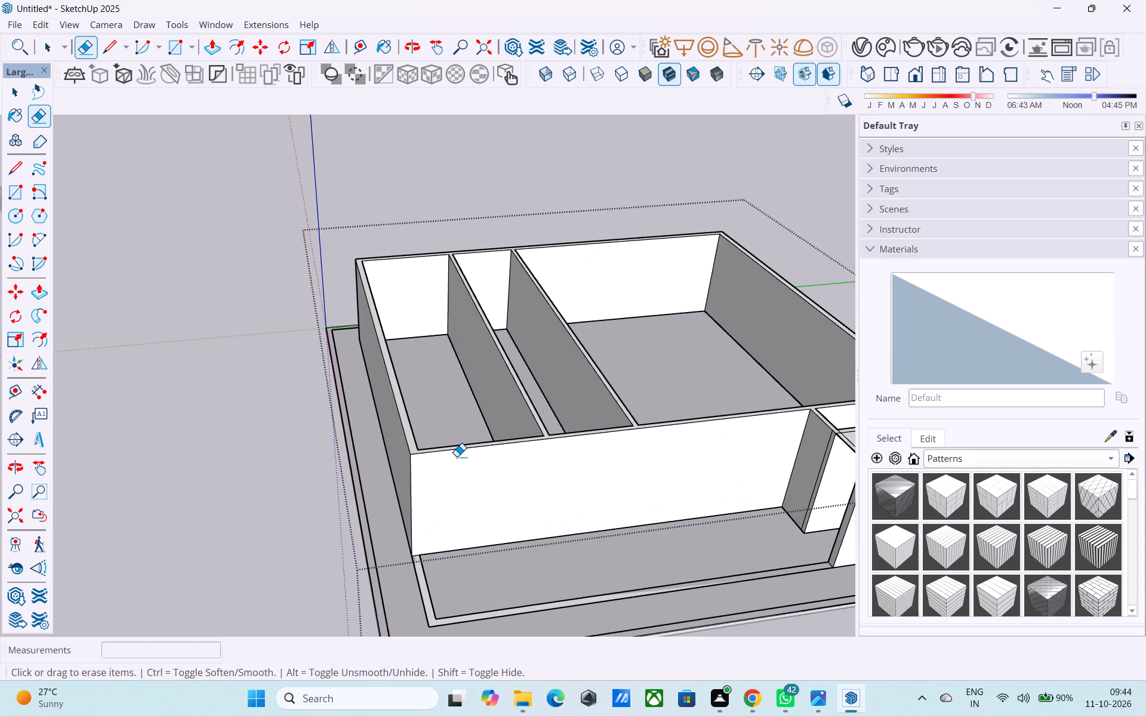
pyautogui.moveTo(436, 425); pyautogui.dragTo(395, 499, button='middle')
pyautogui.scroll(1, 389, 495)
pyautogui.moveTo(528, 471); pyautogui.dragTo(418, 370, button='middle')
pyautogui.press('space')
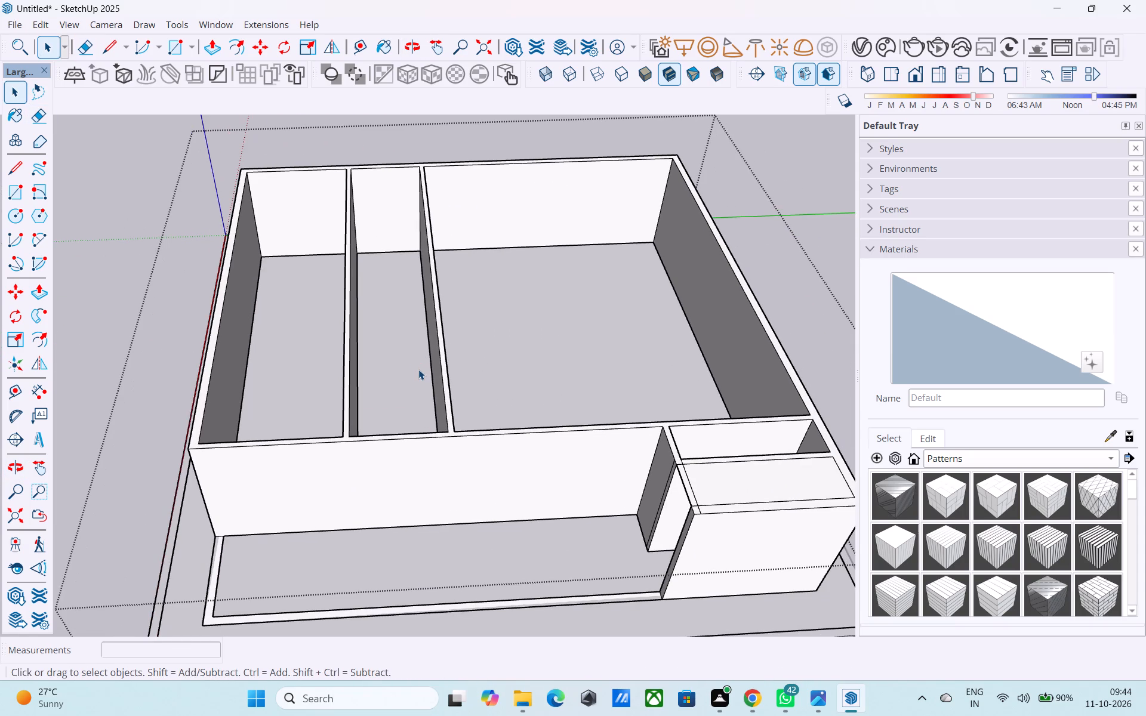
# Draw lines across the tops of the front and rear walls in line with the outer side of the narrow partition nearest the side wall.
pyautogui.keyDown('shift'); pyautogui.middleClick(424, 414); pyautogui.keyUp('shift')
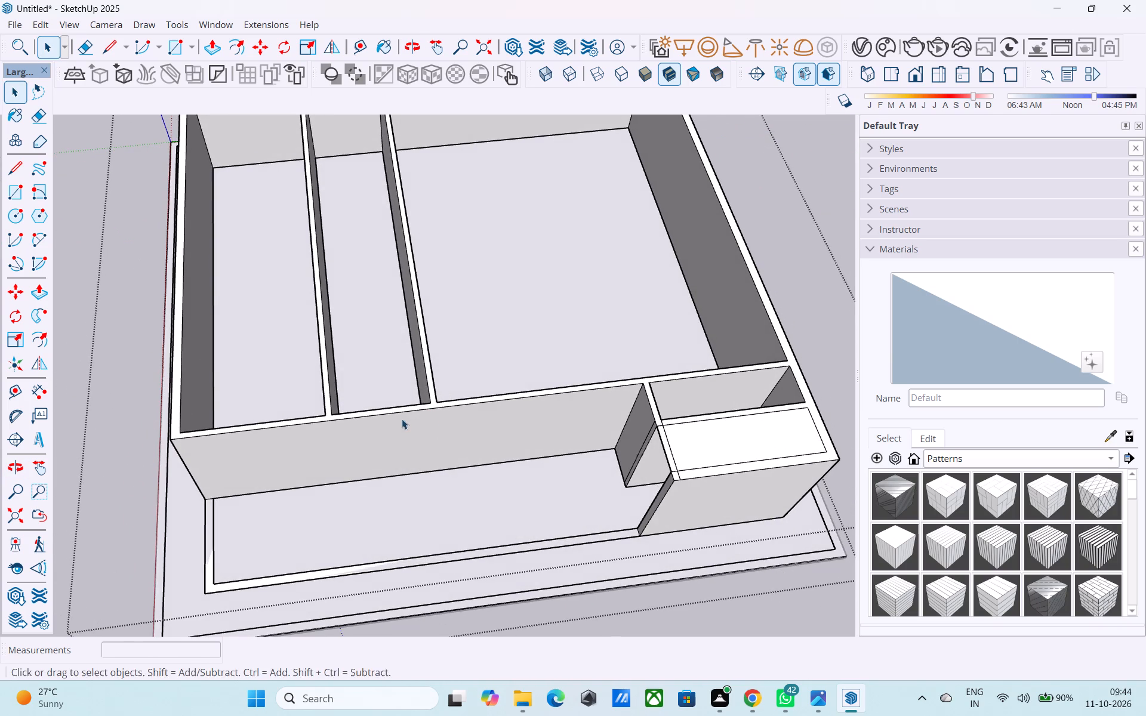
pyautogui.moveTo(398, 420); pyautogui.dragTo(442, 504, button='middle')
pyautogui.scroll(1, 377, 482)
pyautogui.scroll(2, 325, 468)
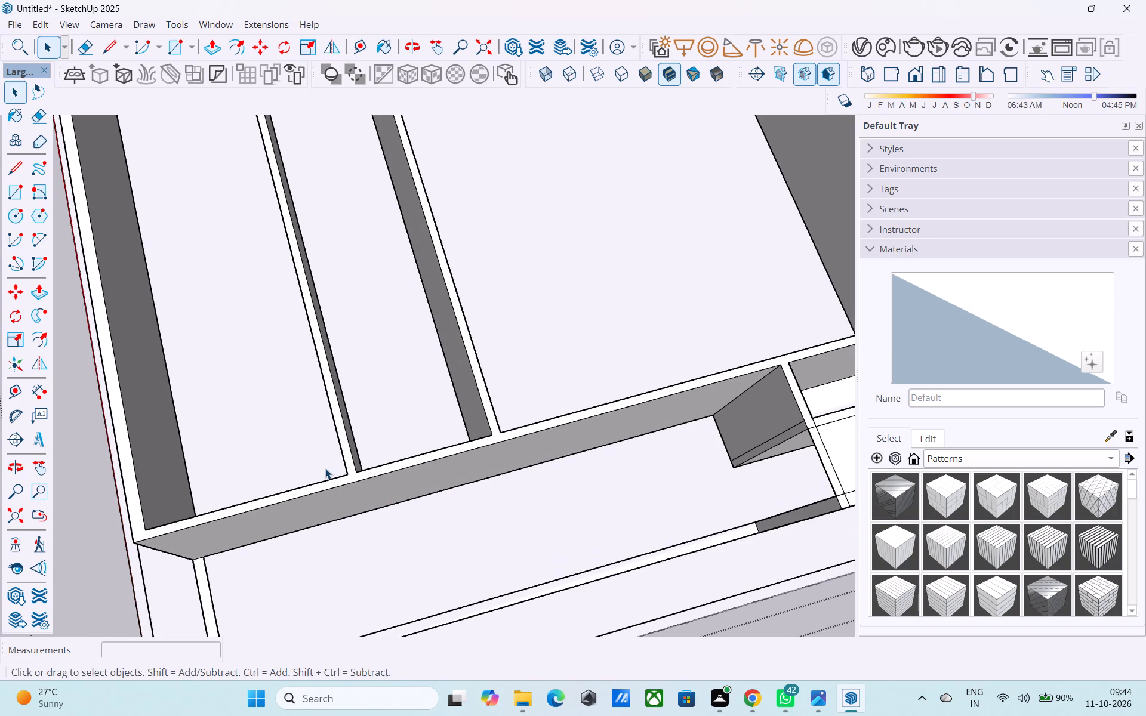
pyautogui.press('l')
pyautogui.scroll(4, 344, 465)
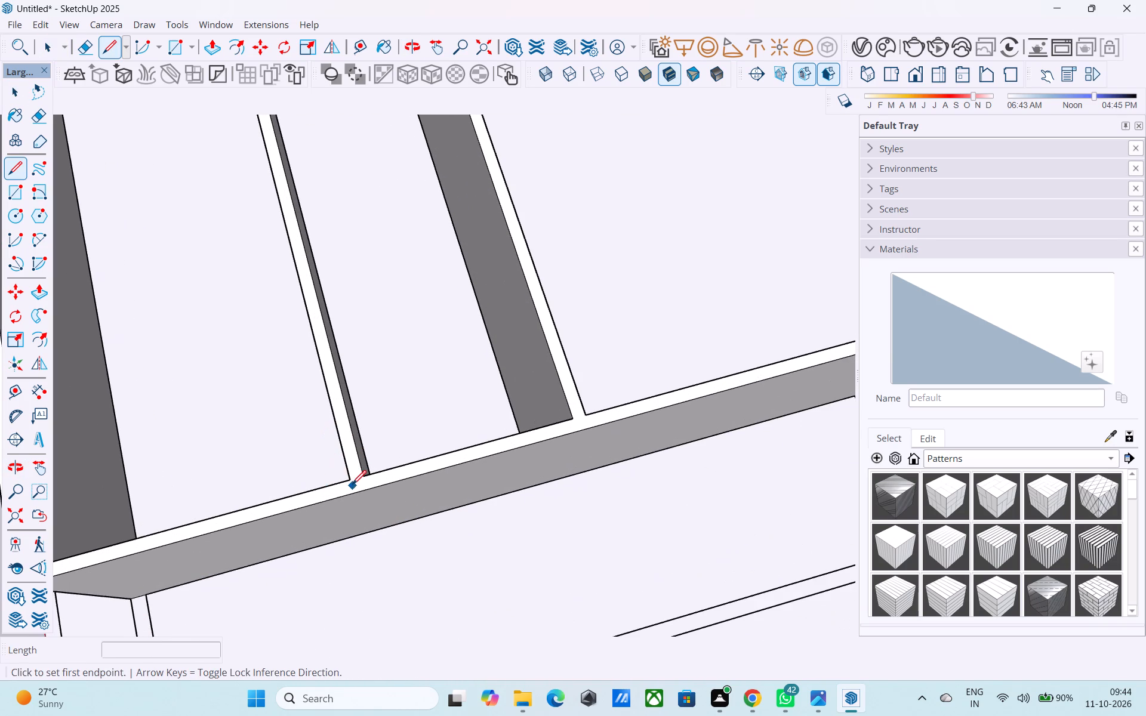
pyautogui.click(349, 480)
pyautogui.click(355, 499)
pyautogui.scroll(-4, 406, 427)
pyautogui.moveTo(406, 427); pyautogui.dragTo(405, 520, button='middle')
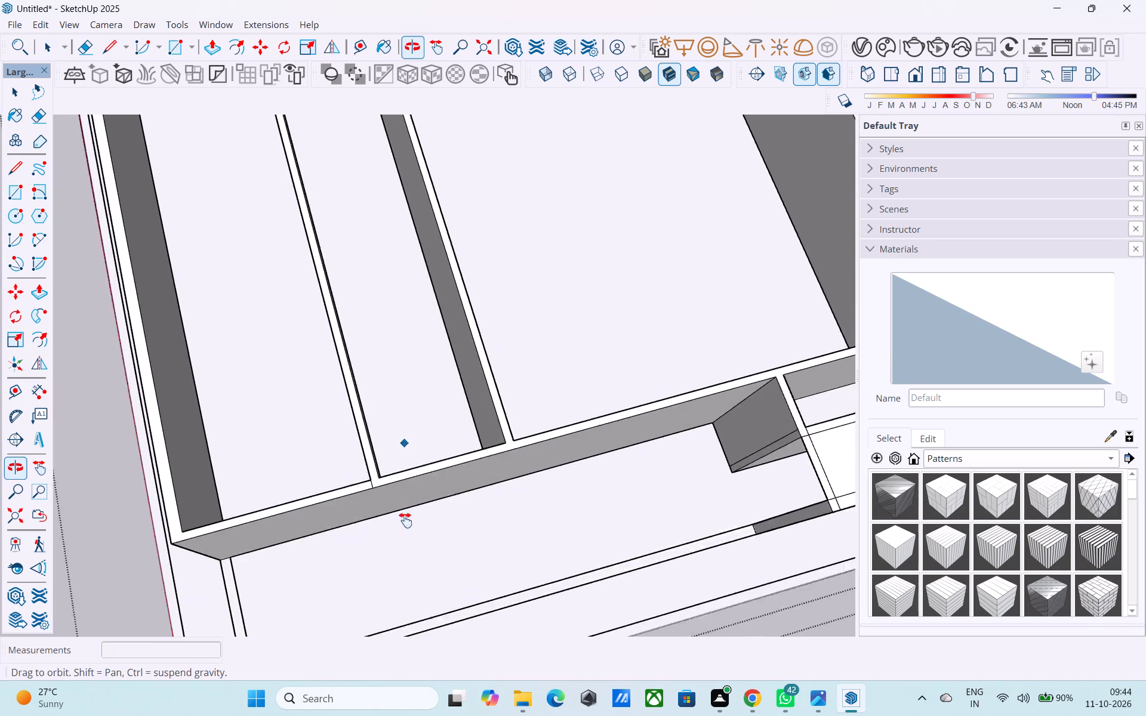
pyautogui.moveTo(405, 520); pyautogui.dragTo(488, 638, button='middle')
pyautogui.moveTo(336, 307); pyautogui.dragTo(430, 465, button='middle')
pyautogui.scroll(4, 324, 365)
pyautogui.click(328, 348)
pyautogui.click(324, 330)
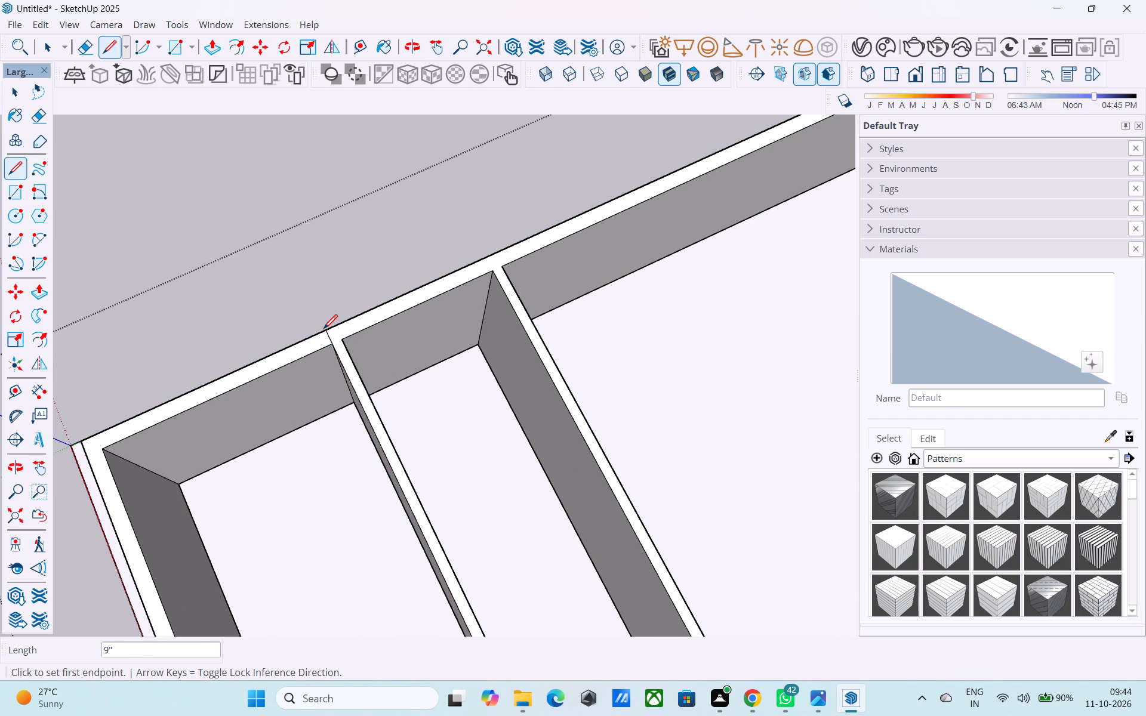
pyautogui.press('space')
# Push the top face of the outer side wall and its front and rear returns down 12' to the slab.
pyautogui.scroll(-6, 328, 327)
pyautogui.scroll(-5, 344, 382)
pyautogui.moveTo(344, 388); pyautogui.dragTo(380, 271, button='middle')
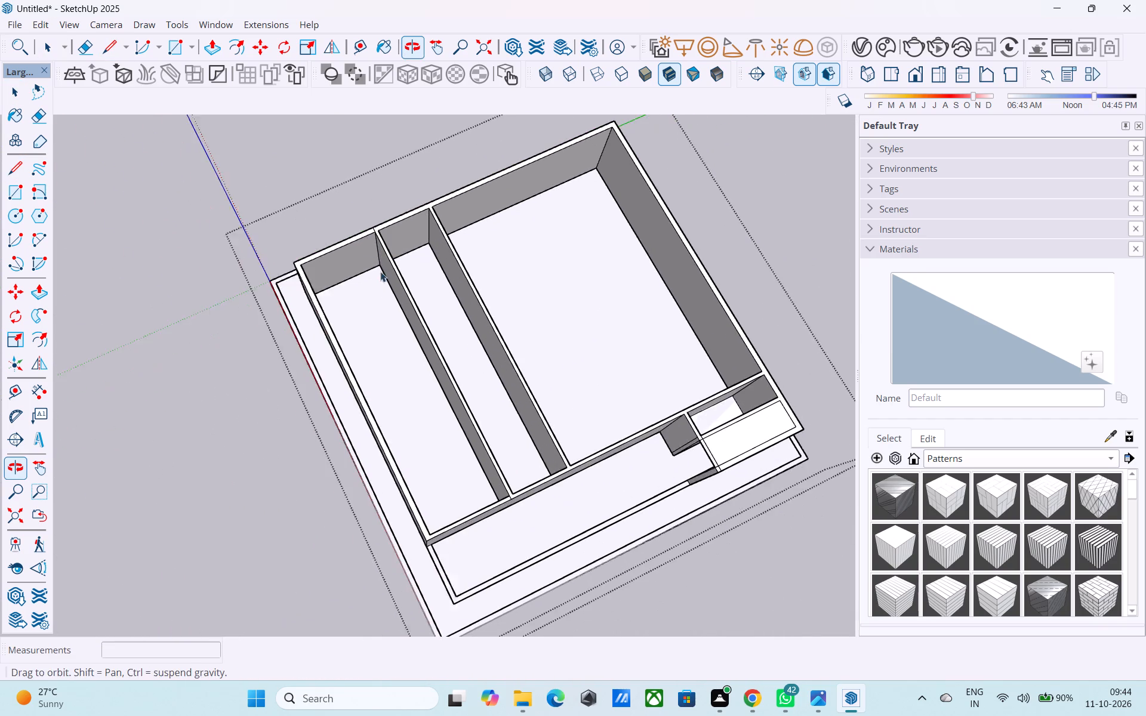
pyautogui.moveTo(370, 388); pyautogui.dragTo(349, 356, button='middle')
pyautogui.scroll(8, 357, 359)
pyautogui.click(329, 378)
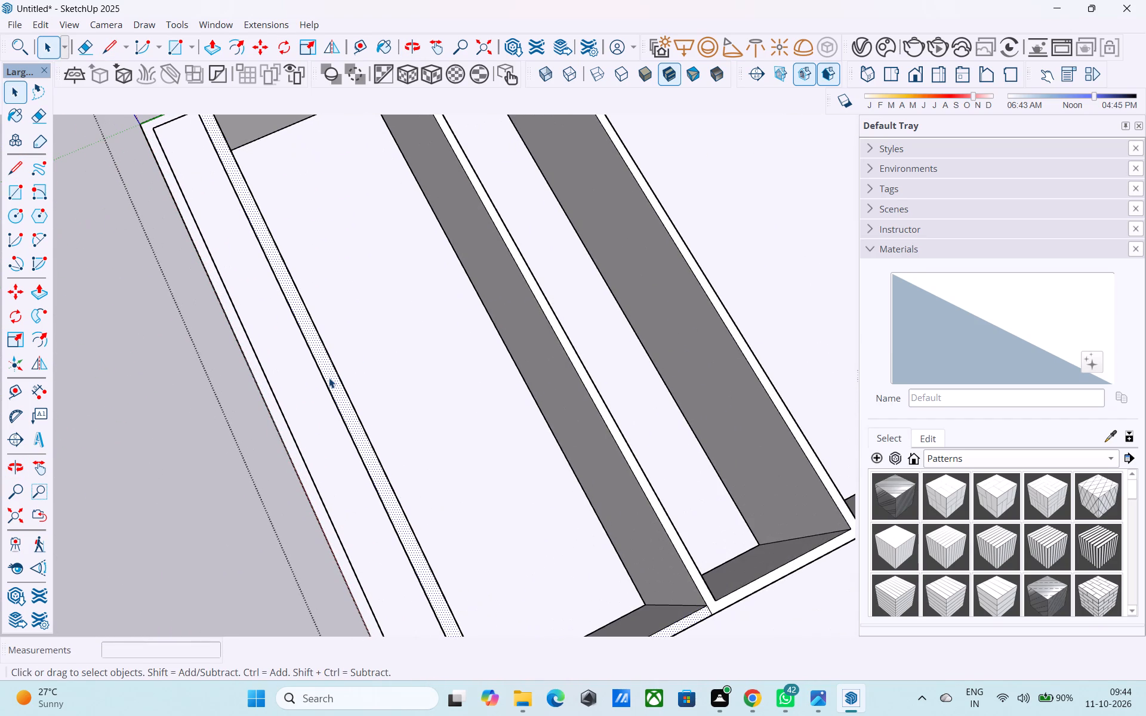
pyautogui.press('p')
pyautogui.click(323, 378)
pyautogui.click(406, 374)
# Erase the leftover wall outlines and stray edges on the slab along the removed side wall and the open front strip.
pyautogui.moveTo(417, 447); pyautogui.dragTo(334, 212, button='middle')
pyautogui.scroll(-2, 336, 216)
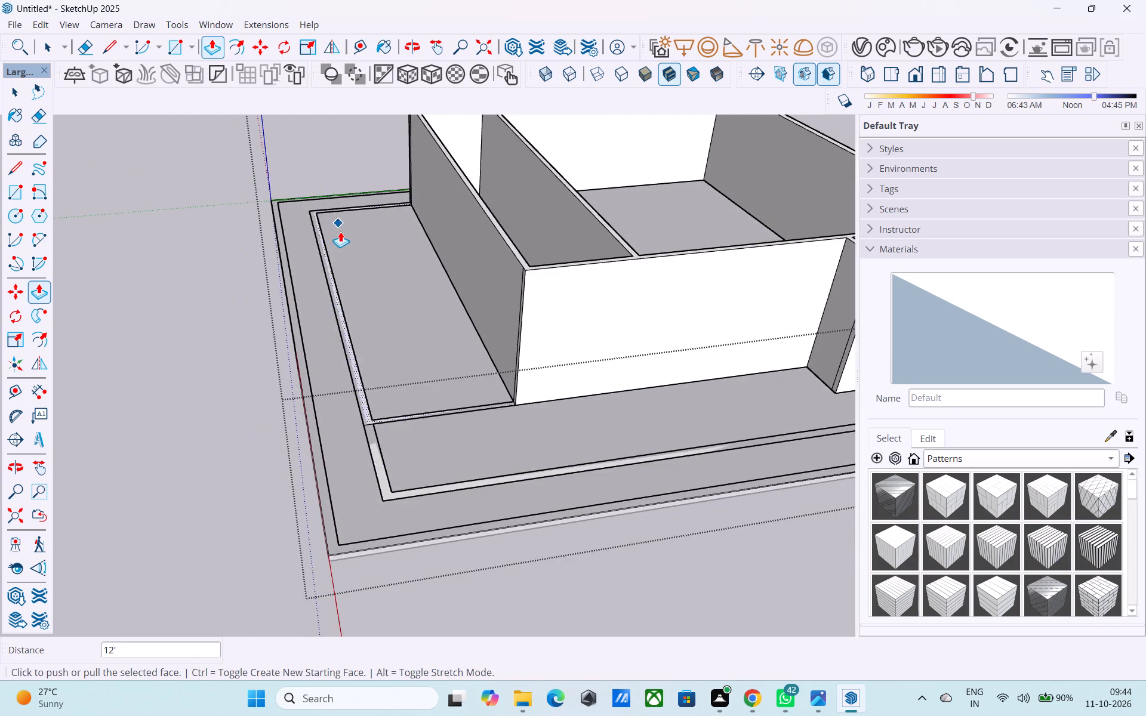
pyautogui.scroll(-2, 340, 232)
pyautogui.moveTo(427, 332); pyautogui.dragTo(466, 384, button='middle')
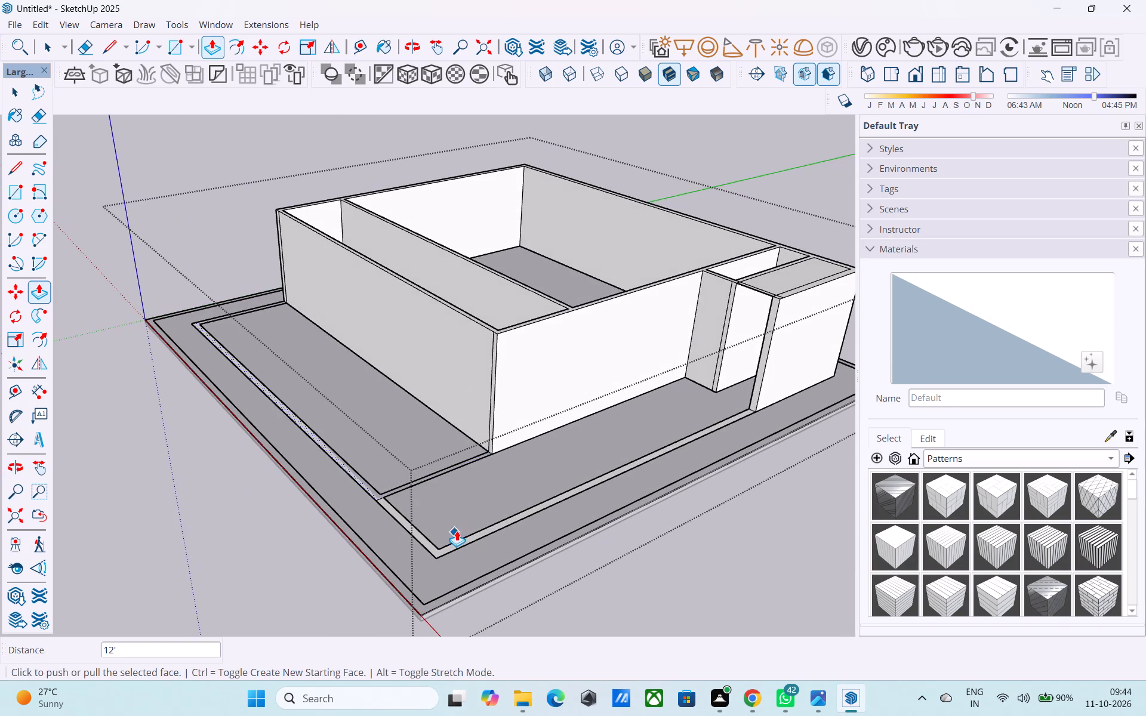
pyautogui.press('e')
pyautogui.moveTo(434, 480); pyautogui.dragTo(415, 452)
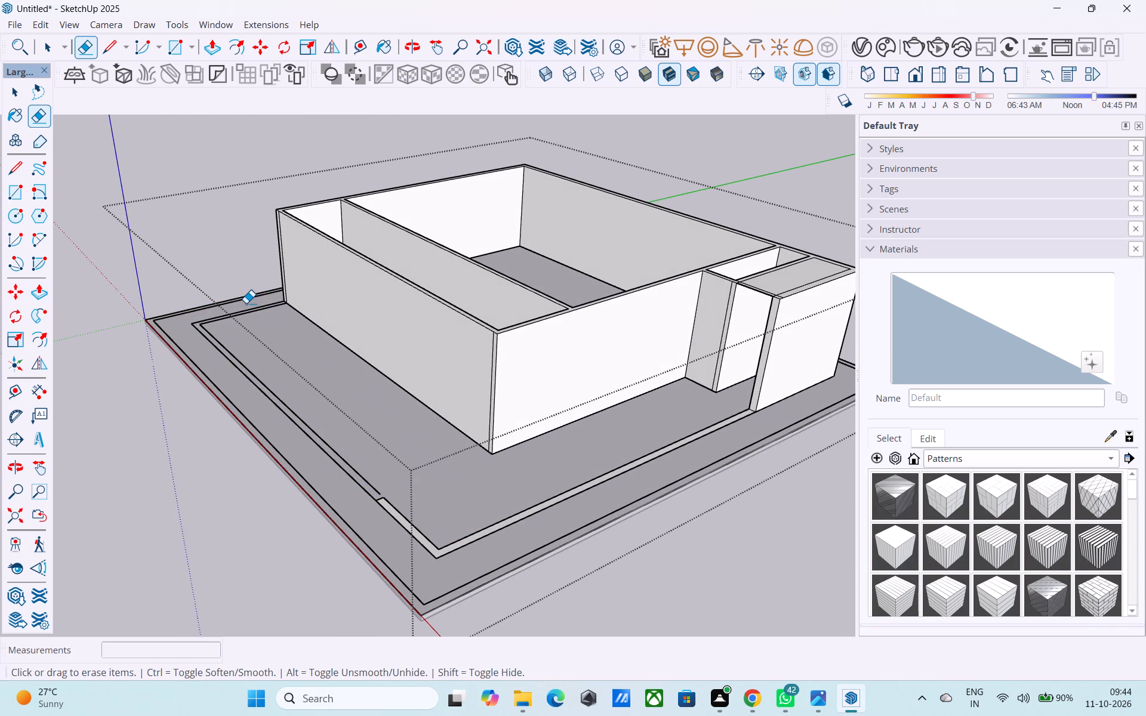
pyautogui.moveTo(246, 303); pyautogui.dragTo(254, 316)
pyautogui.moveTo(251, 366); pyautogui.dragTo(238, 375)
pyautogui.moveTo(405, 502); pyautogui.dragTo(380, 517)
pyautogui.moveTo(455, 528); pyautogui.dragTo(468, 545)
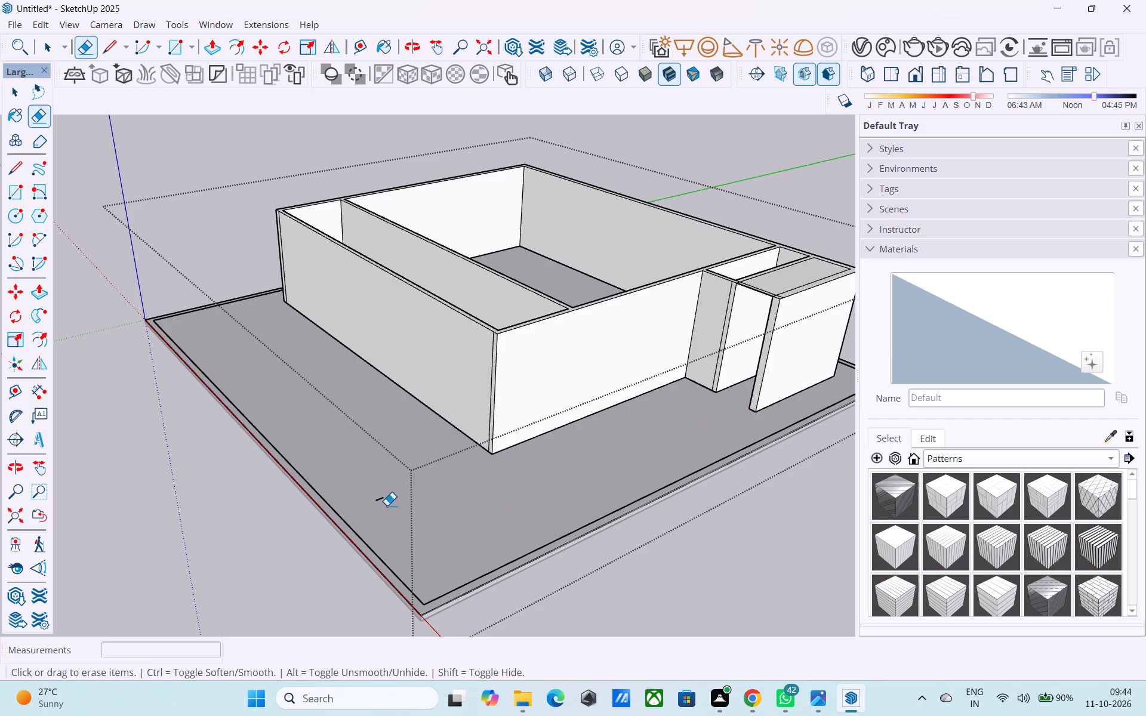
pyautogui.moveTo(384, 501); pyautogui.dragTo(378, 497)
pyautogui.press('space')
# Examine the reduced house from above, including the narrow side room, the large room and the corner rooms.
pyautogui.scroll(-4, 386, 478)
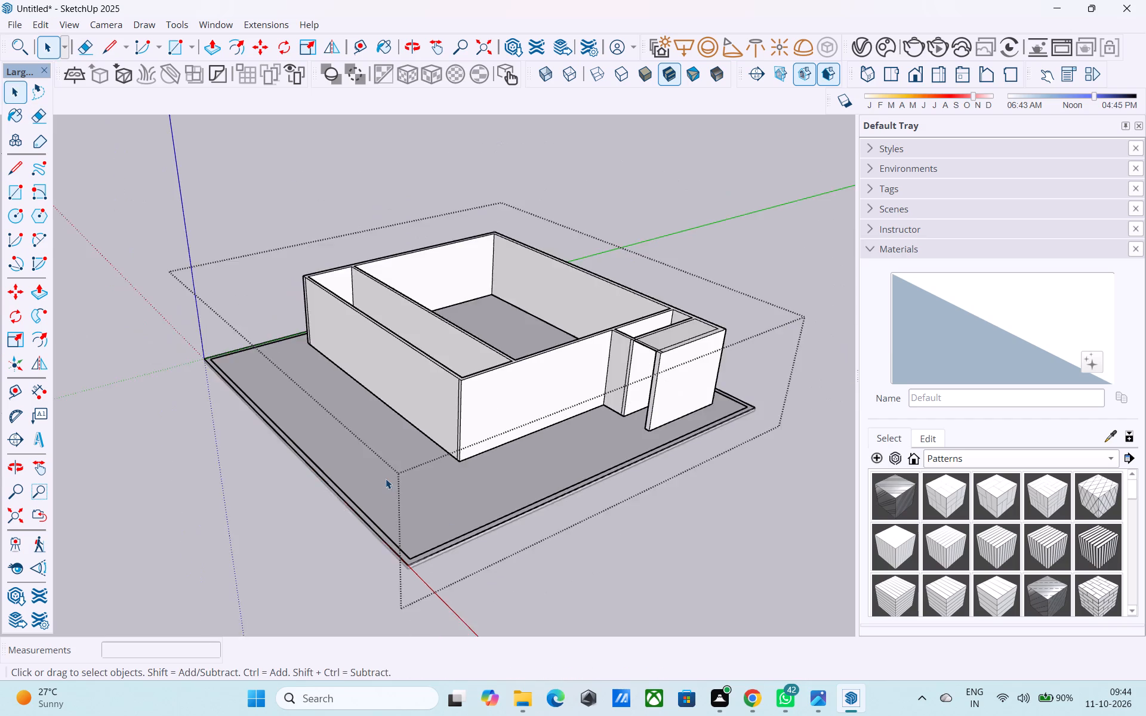
pyautogui.moveTo(386, 479); pyautogui.dragTo(291, 678, button='middle')
pyautogui.keyDown('shift'); pyautogui.moveTo(372, 544); pyautogui.dragTo(340, 503, button='middle'); pyautogui.keyUp('shift')
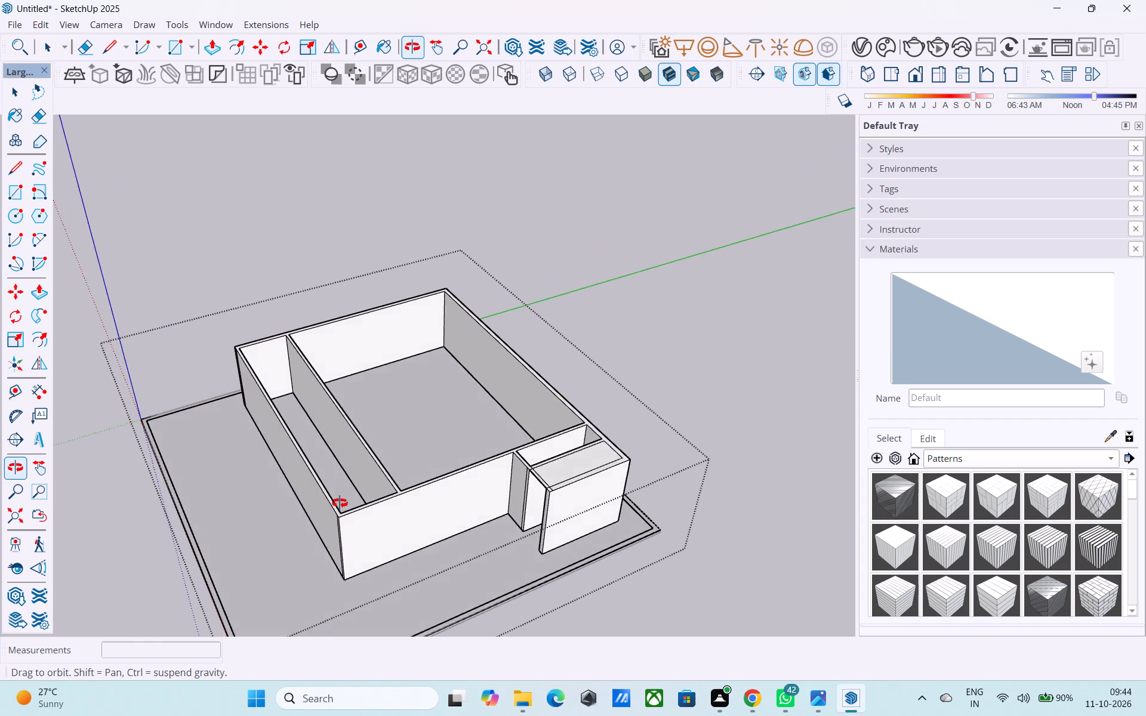
pyautogui.keyDown('shift'); pyautogui.moveTo(340, 503); pyautogui.dragTo(347, 541, button='middle'); pyautogui.keyUp('shift')
pyautogui.moveTo(418, 505); pyautogui.dragTo(369, 526, button='middle')
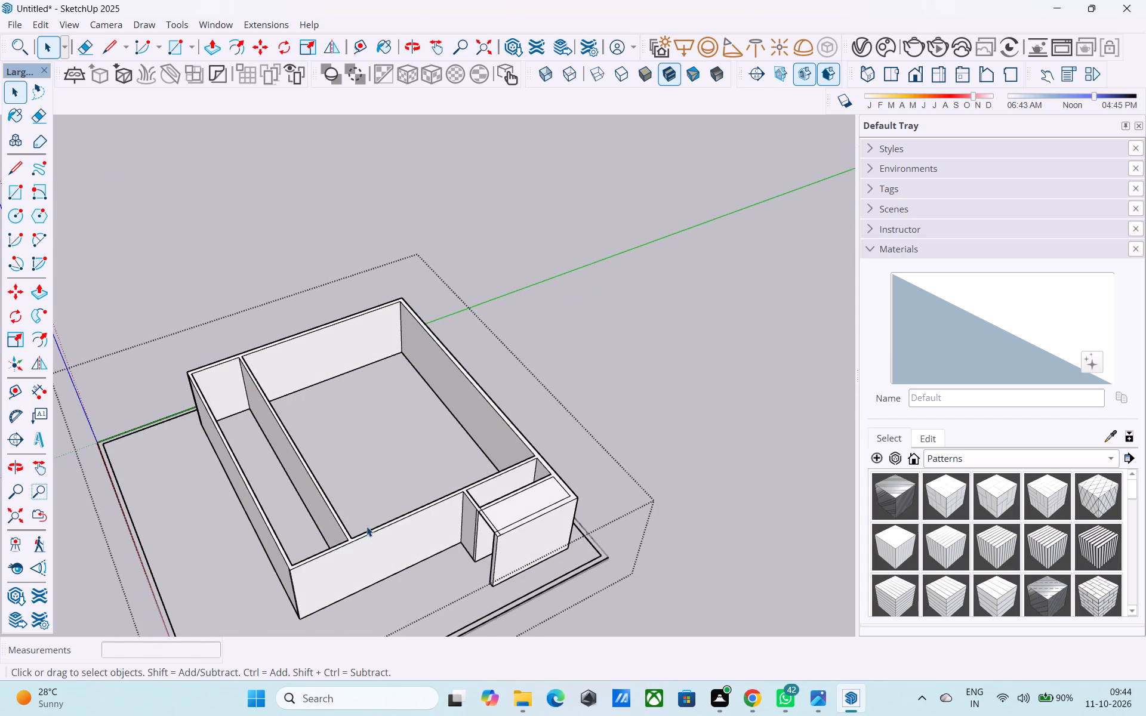
pyautogui.keyDown('shift'); pyautogui.moveTo(365, 526); pyautogui.dragTo(360, 543, button='middle'); pyautogui.keyUp('shift')
pyautogui.moveTo(360, 543); pyautogui.dragTo(340, 541, button='middle')
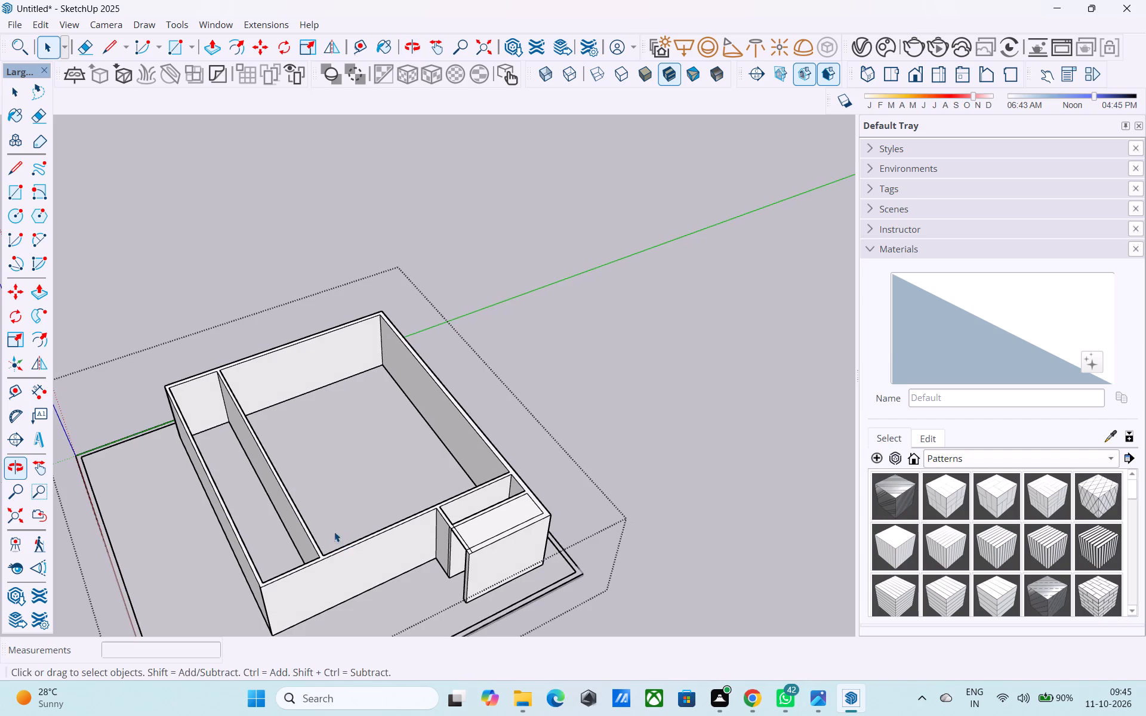
pyautogui.moveTo(315, 501); pyautogui.dragTo(316, 519, button='middle')
pyautogui.moveTo(316, 519); pyautogui.dragTo(327, 560, button='middle')
pyautogui.scroll(5, 314, 545)
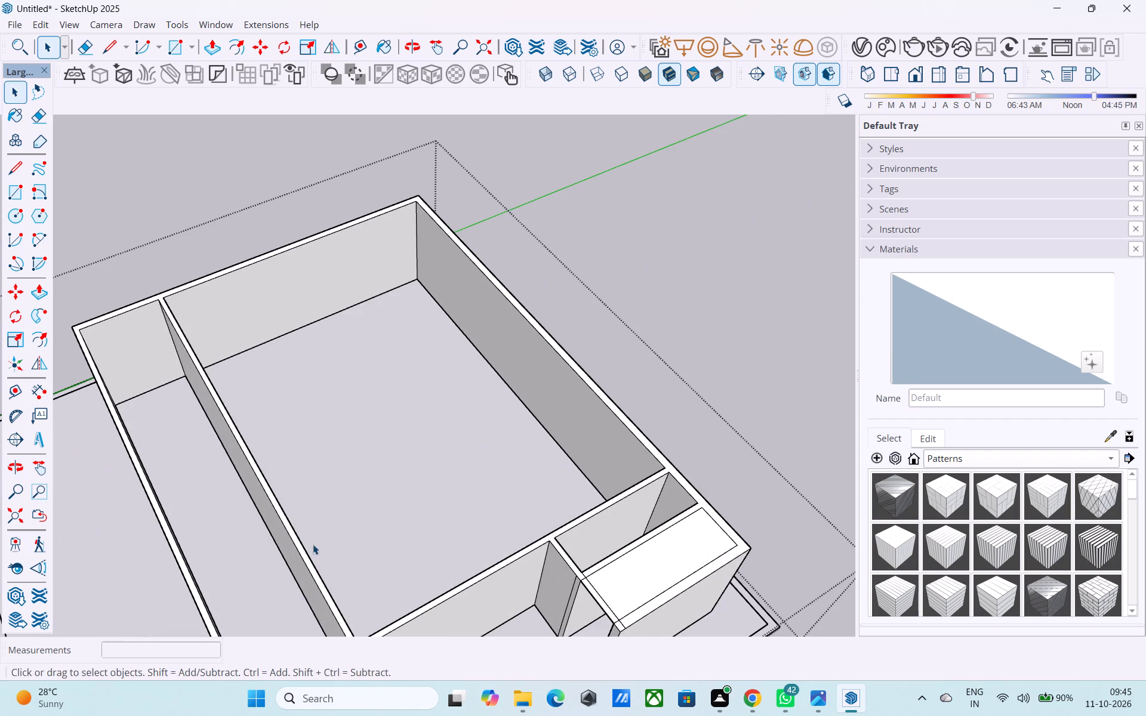
pyautogui.moveTo(288, 513); pyautogui.dragTo(303, 552, button='middle')
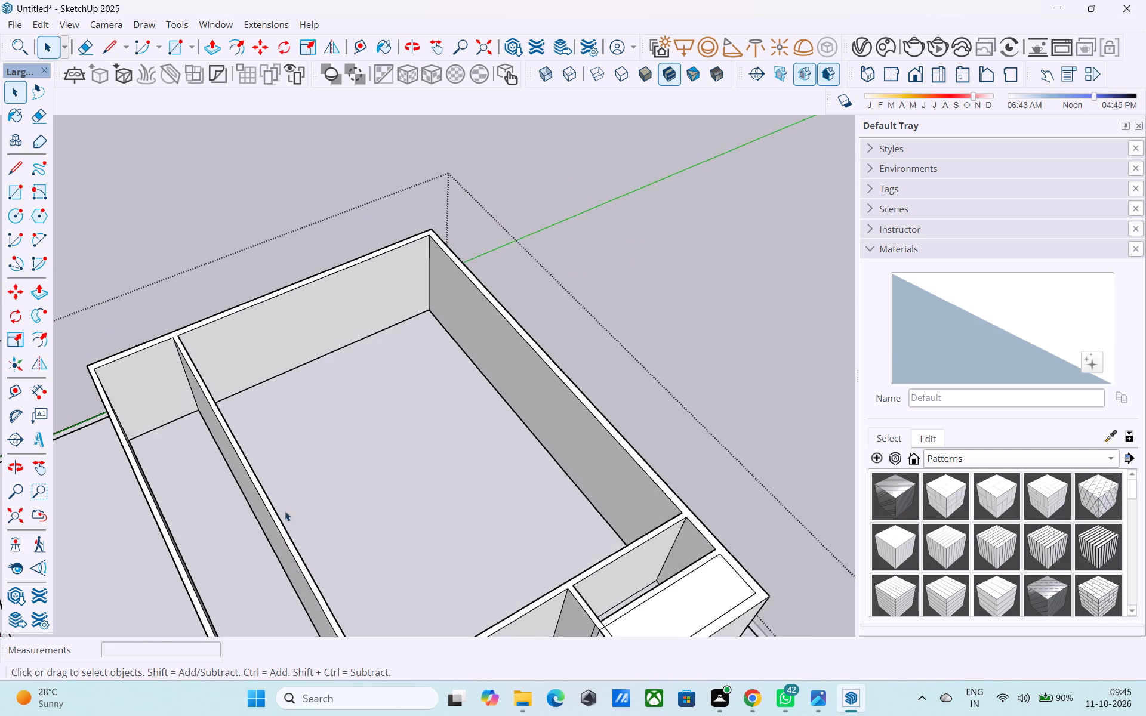
pyautogui.scroll(7, 267, 467)
pyautogui.scroll(-10, 217, 445)
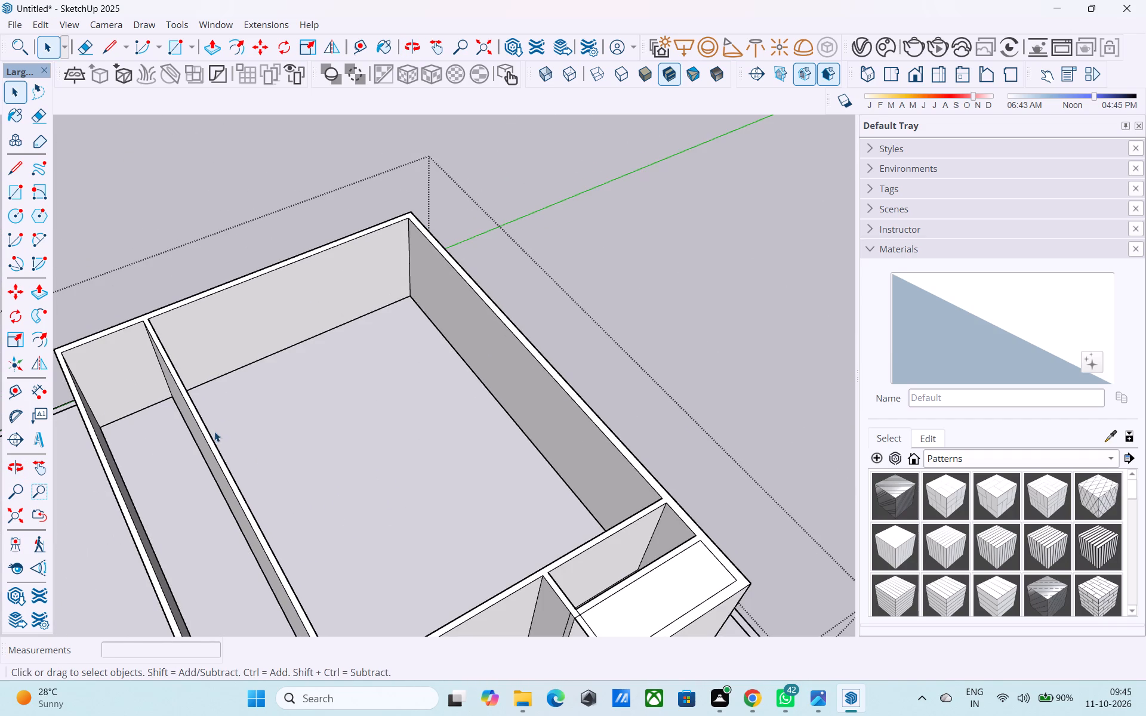
# Draw 6" lines across both ends of the remaining long partition's top where it meets the rear and front walls.
pyautogui.press('l')
pyautogui.scroll(3, 136, 316)
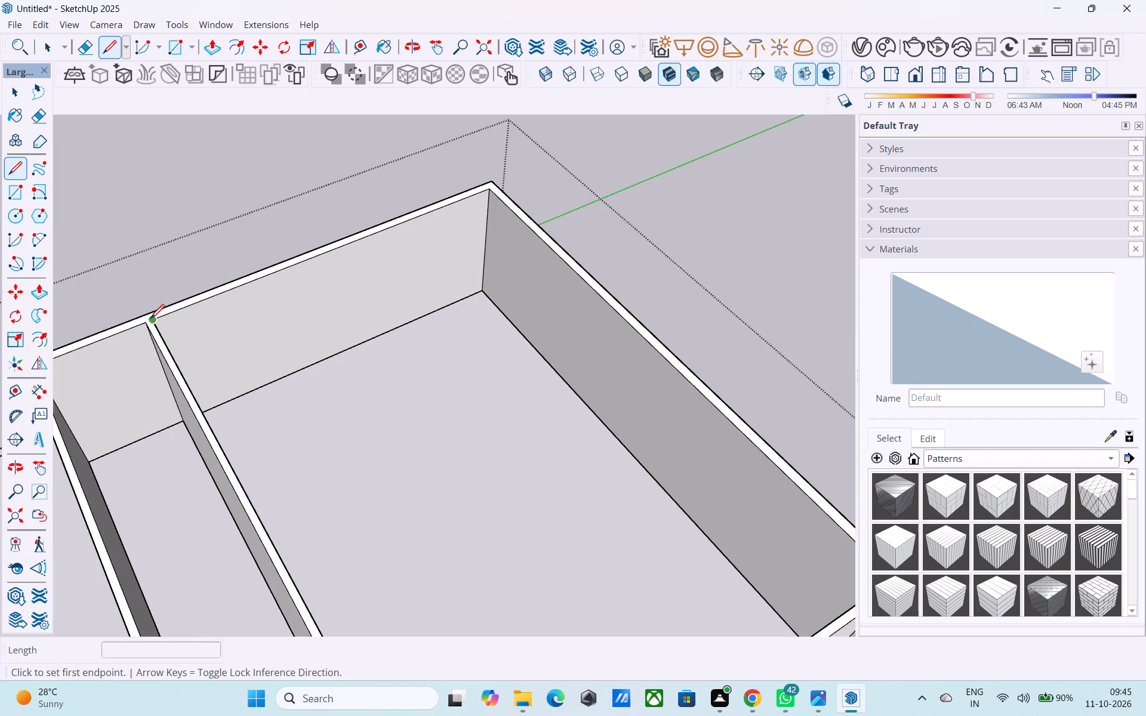
pyautogui.click(150, 320)
pyautogui.click(146, 322)
pyautogui.scroll(-10, 162, 329)
pyautogui.scroll(6, 255, 507)
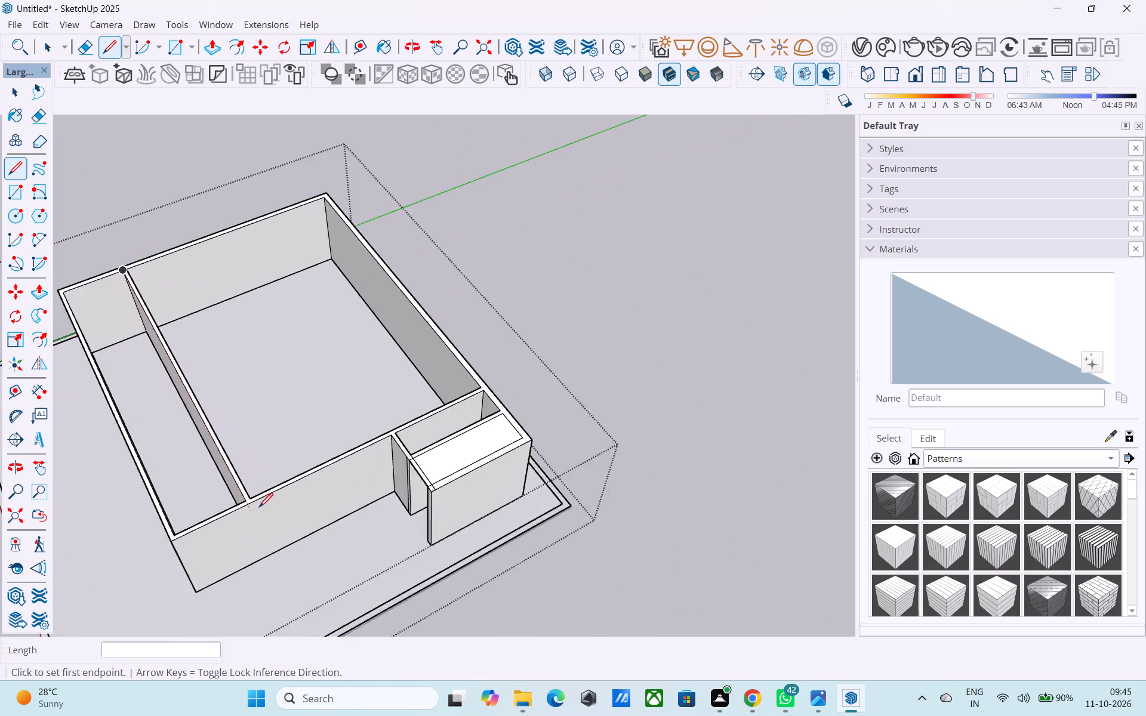
pyautogui.scroll(11, 259, 508)
pyautogui.click(218, 487)
pyautogui.click(241, 486)
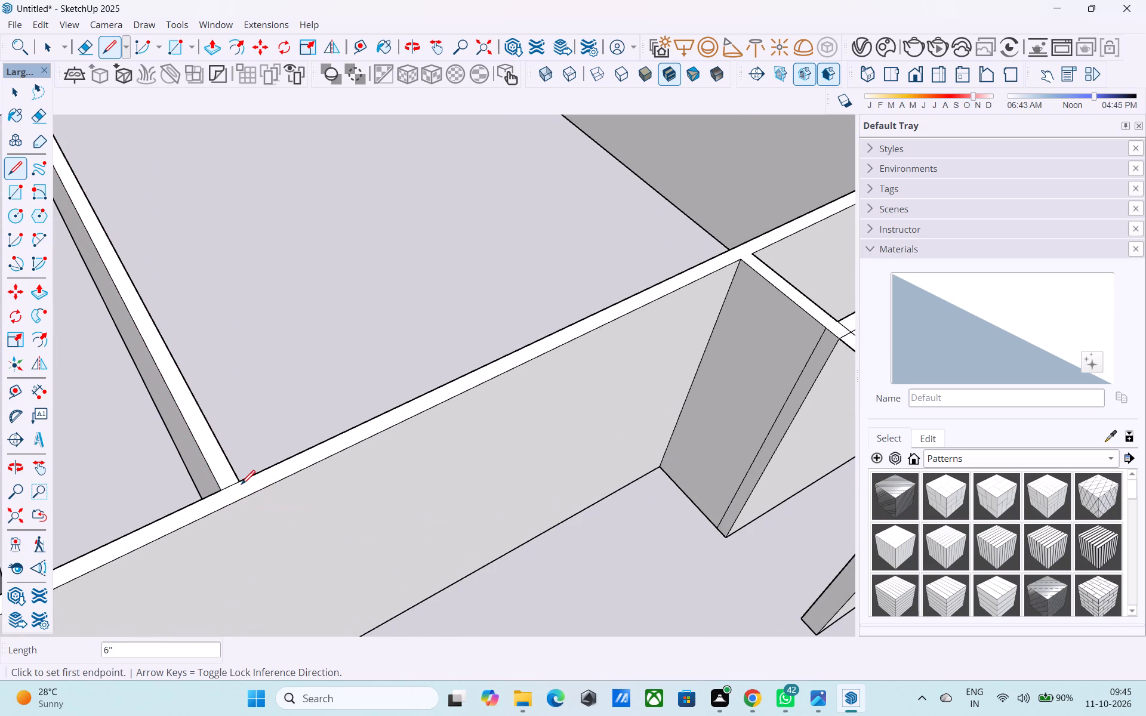
# Copy the long partition's top face into the large room along the front wall, entering a distance of 4' and then revising it to 6'.
pyautogui.press('space')
pyautogui.click(230, 471)
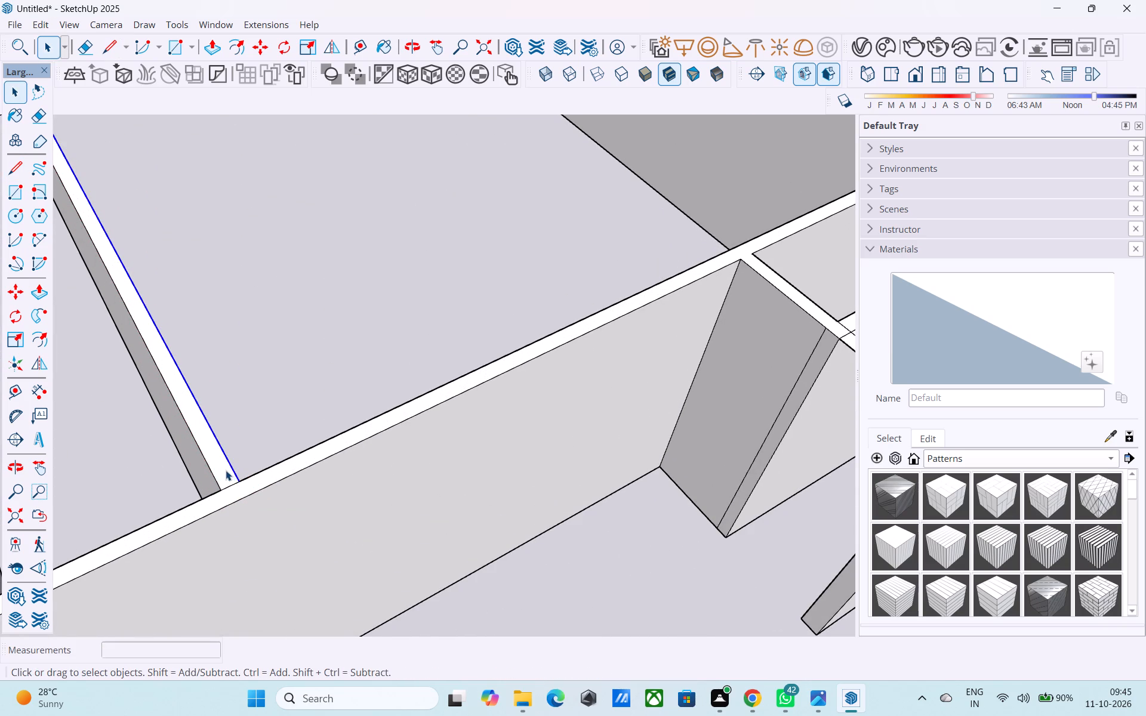
pyautogui.click(224, 470)
pyautogui.press('m')
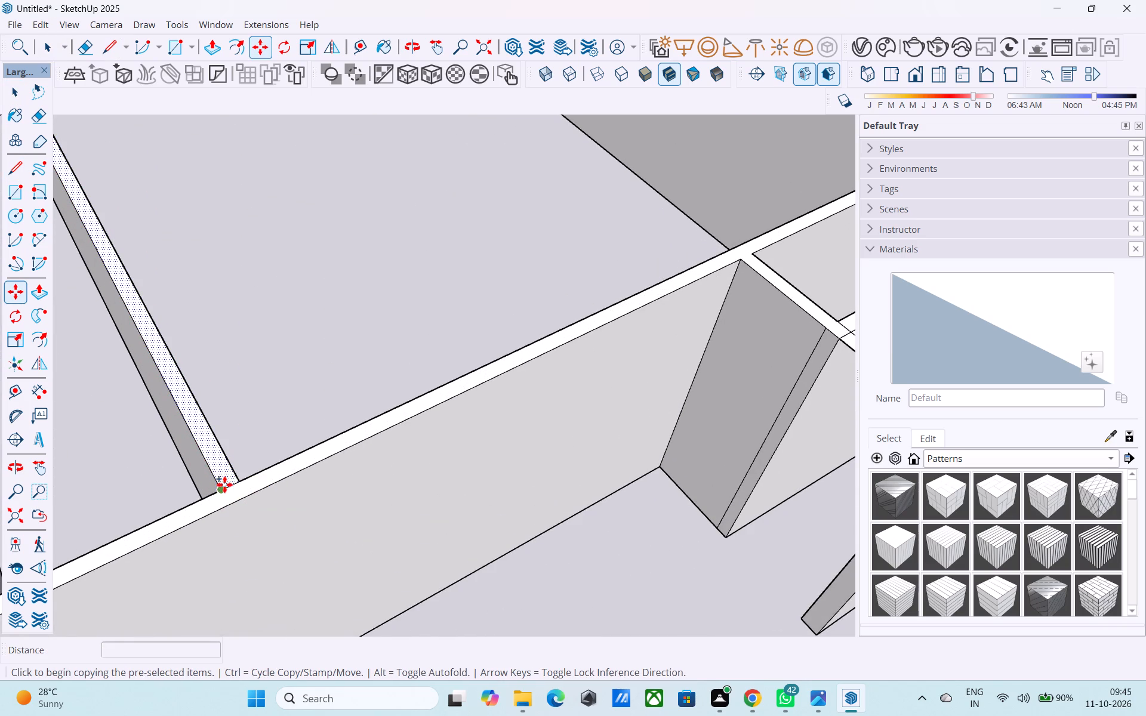
pyautogui.click(222, 487)
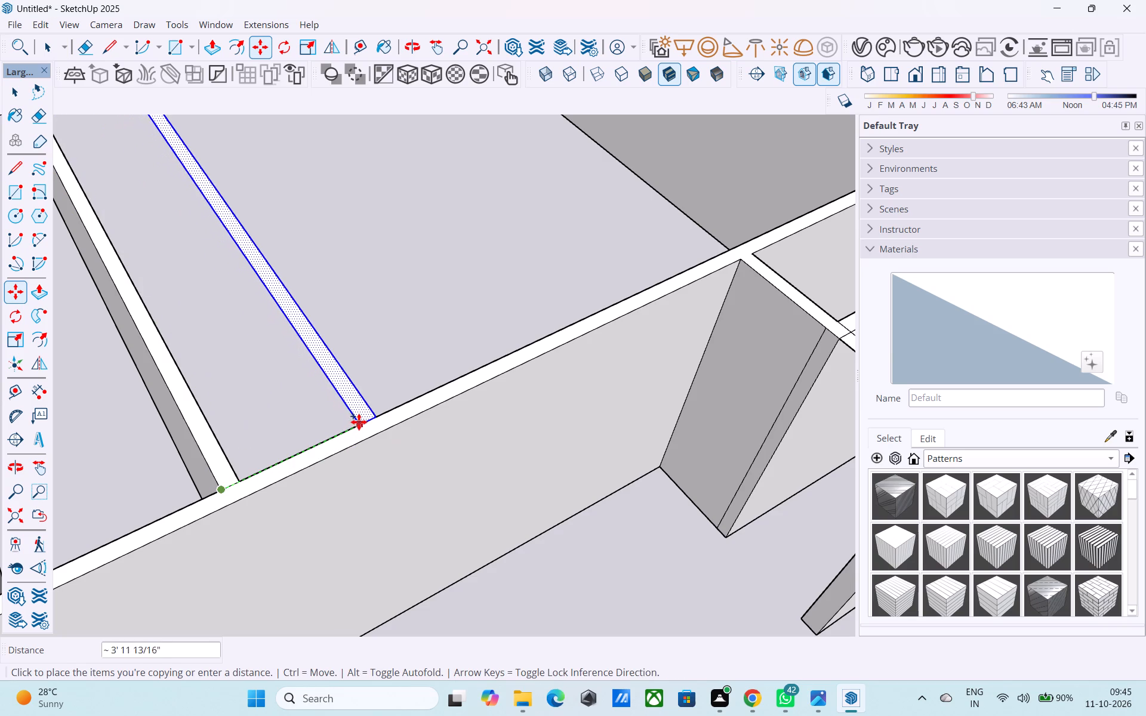
pyautogui.write("4'")
pyautogui.press('Return')
pyautogui.write("6'")
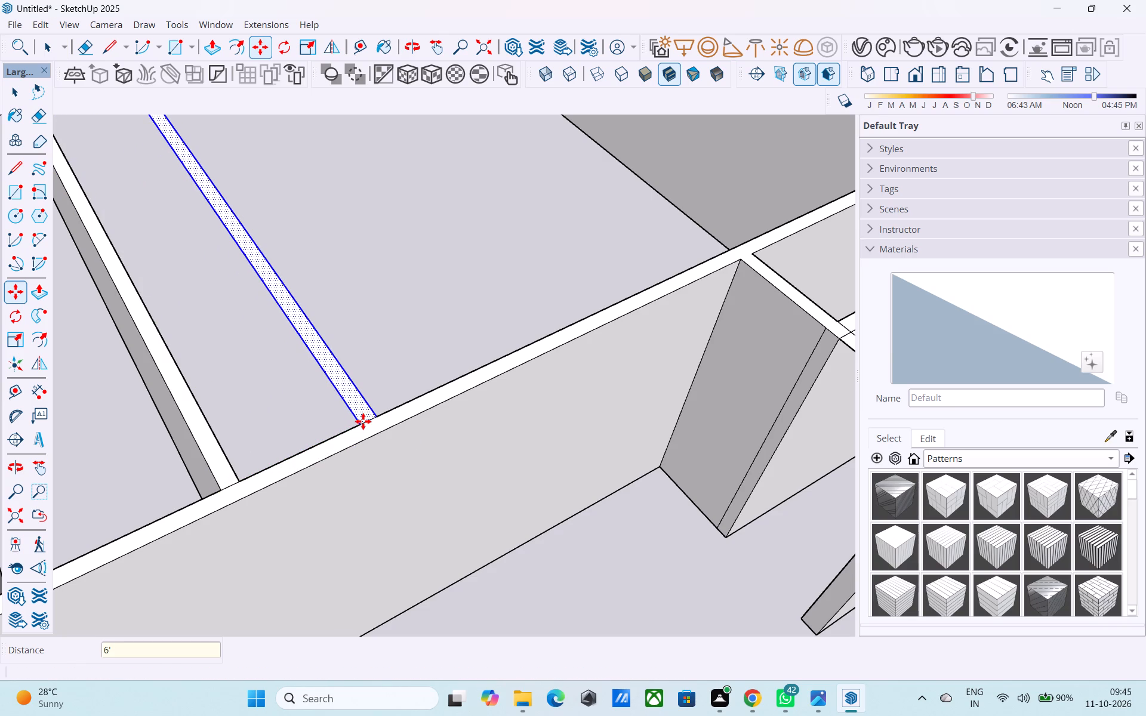
pyautogui.press('Return')
# Examine the copied partition strip and the large room beneath it from outside and inside.
pyautogui.scroll(-1, 514, 413)
pyautogui.moveTo(502, 402); pyautogui.dragTo(385, 251, button='middle')
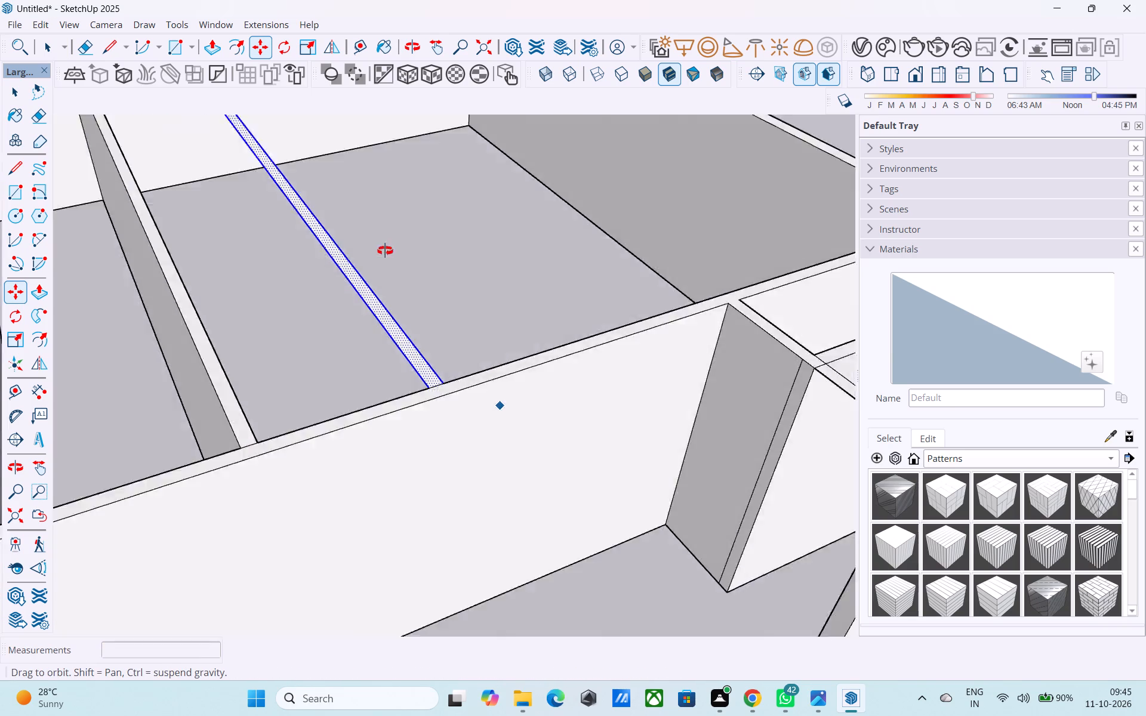
pyautogui.moveTo(385, 251); pyautogui.dragTo(580, 288, button='middle')
pyautogui.scroll(-5, 577, 293)
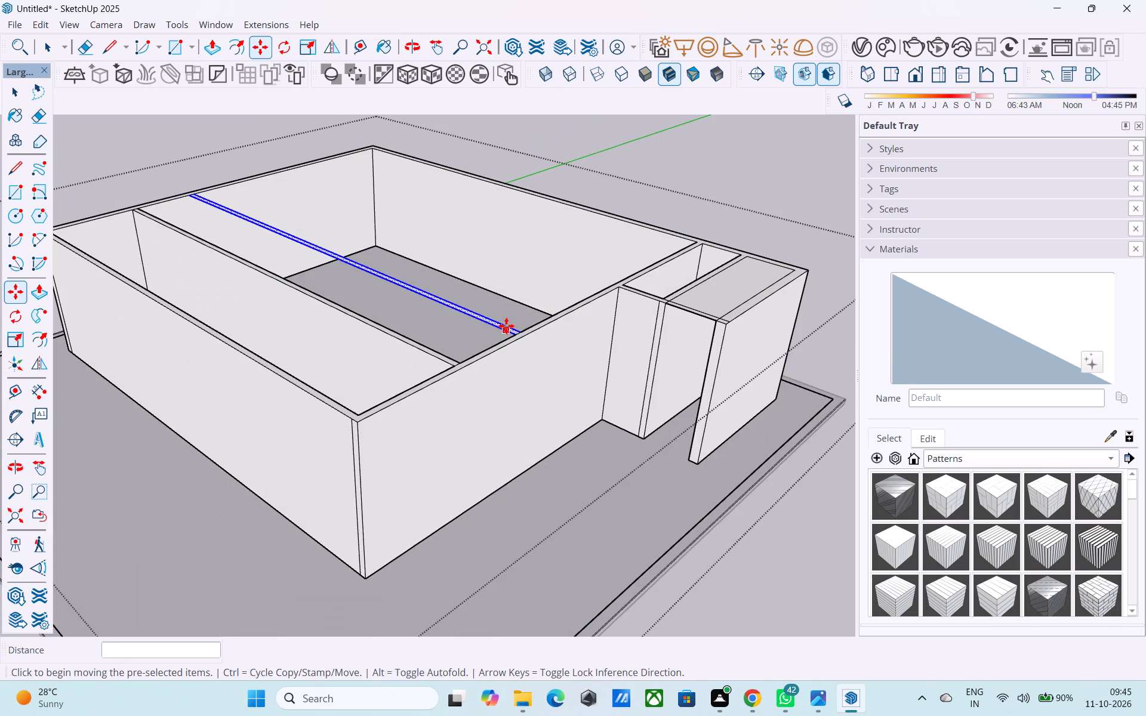
pyautogui.press('space')
pyautogui.click(455, 332)
pyautogui.keyDown('shift'); pyautogui.middleClick(453, 319); pyautogui.keyUp('shift')
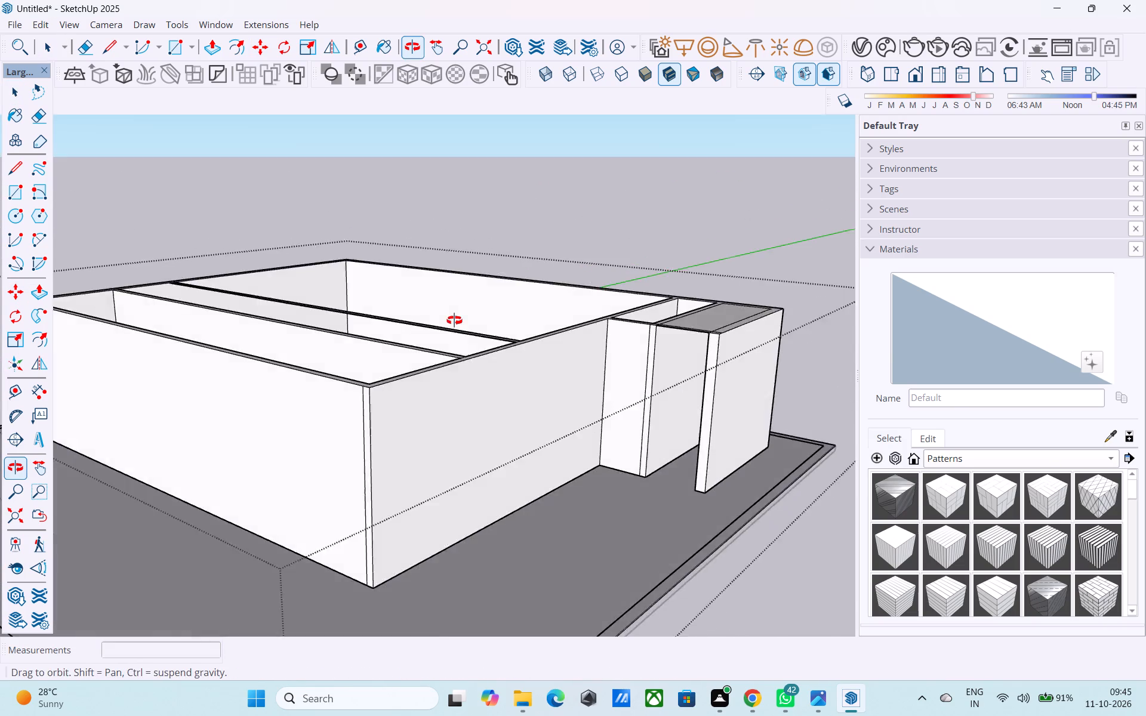
pyautogui.scroll(16, 409, 348)
pyautogui.scroll(-3, 554, 292)
pyautogui.moveTo(516, 295); pyautogui.dragTo(499, 284, button='middle')
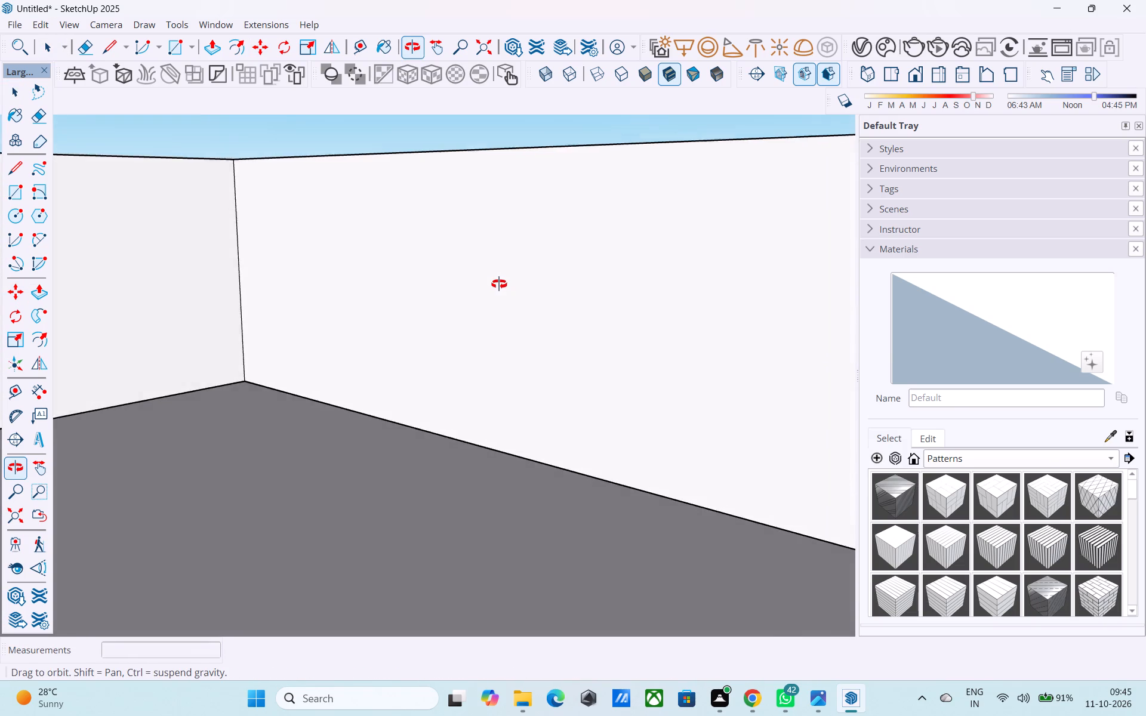
pyautogui.moveTo(499, 284); pyautogui.dragTo(520, 353, button='middle')
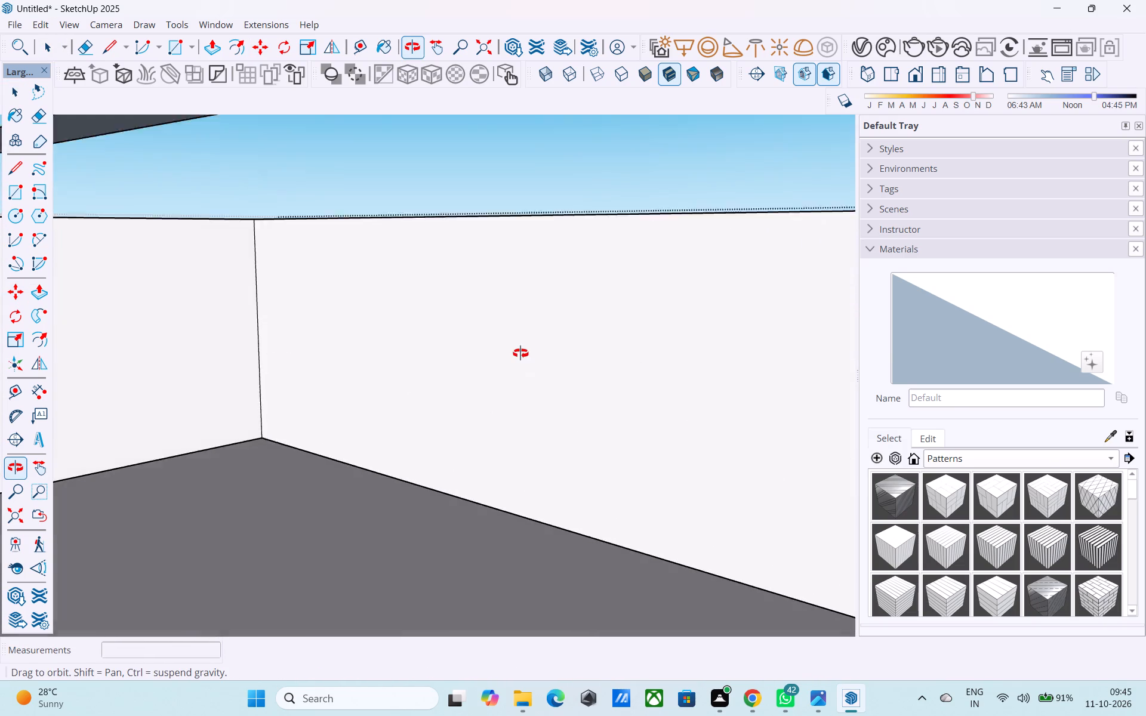
pyautogui.moveTo(520, 353); pyautogui.dragTo(528, 359, button='middle')
# Push/Pull the copied partition strip's face down 12' to the floor to form a second long partition.
pyautogui.scroll(-8, 529, 359)
pyautogui.moveTo(522, 361); pyautogui.dragTo(723, 353, button='middle')
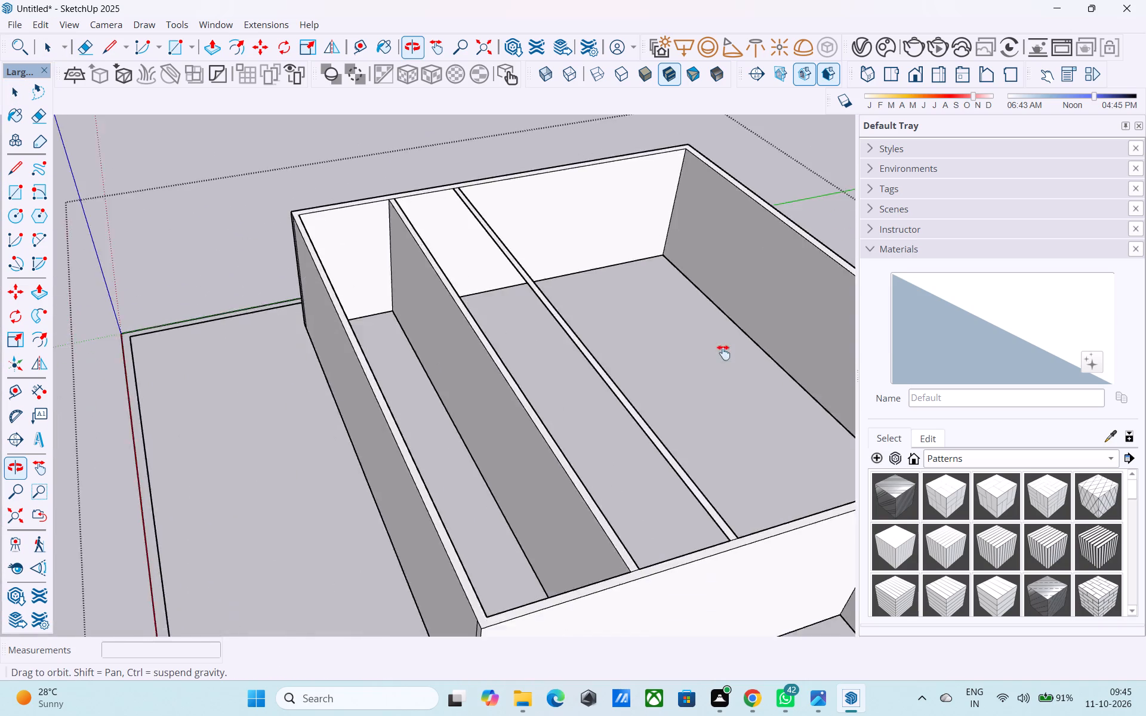
pyautogui.moveTo(723, 353); pyautogui.dragTo(494, 335, button='middle')
pyautogui.scroll(1, 467, 382)
pyautogui.scroll(1, 494, 335)
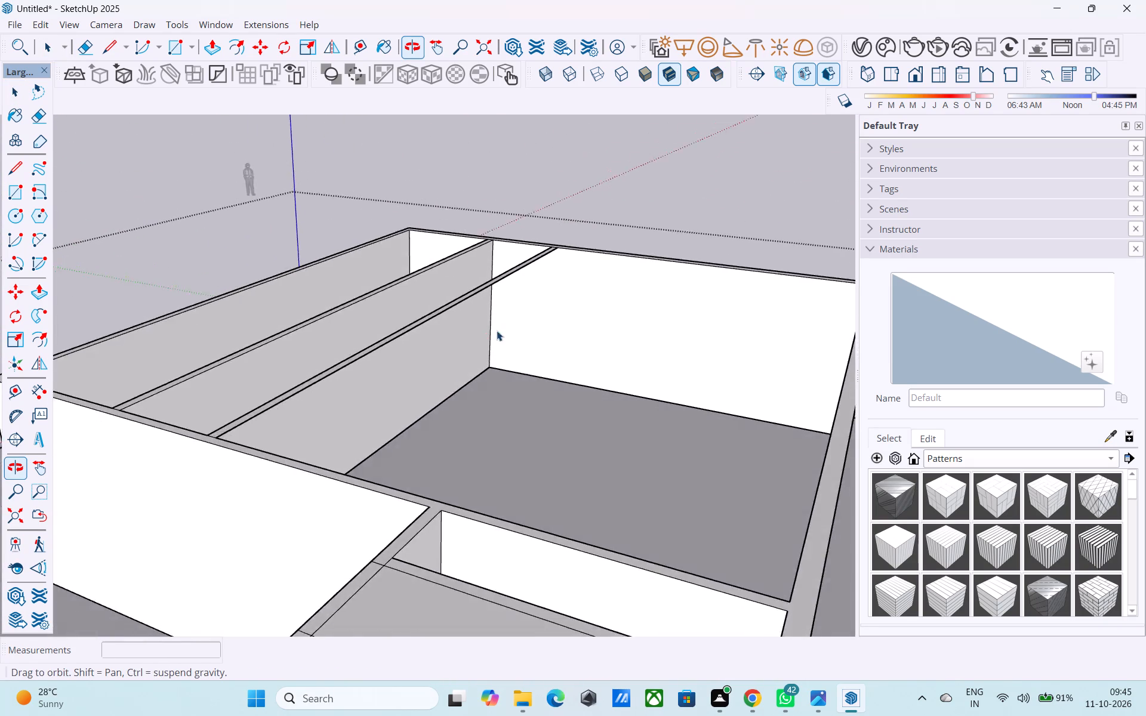
pyautogui.scroll(4, 497, 331)
pyautogui.moveTo(477, 325); pyautogui.dragTo(497, 300, button='middle')
pyautogui.scroll(2, 489, 286)
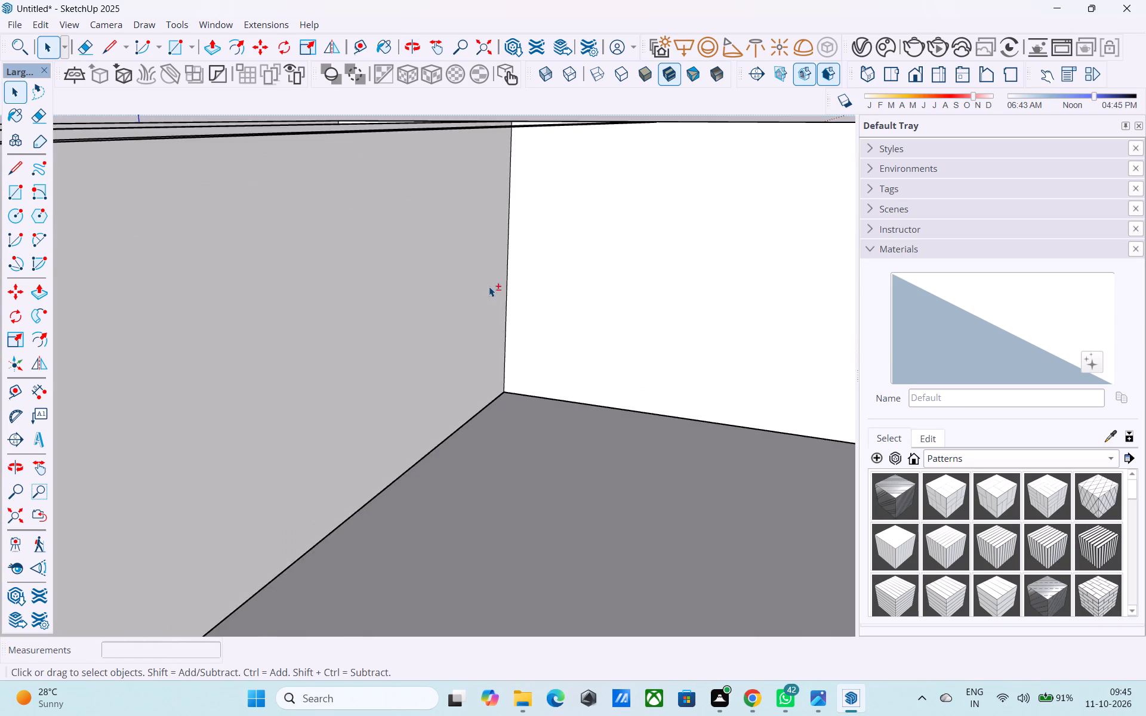
pyautogui.keyDown('shift'); pyautogui.moveTo(489, 286); pyautogui.dragTo(464, 350, button='middle'); pyautogui.keyUp('shift')
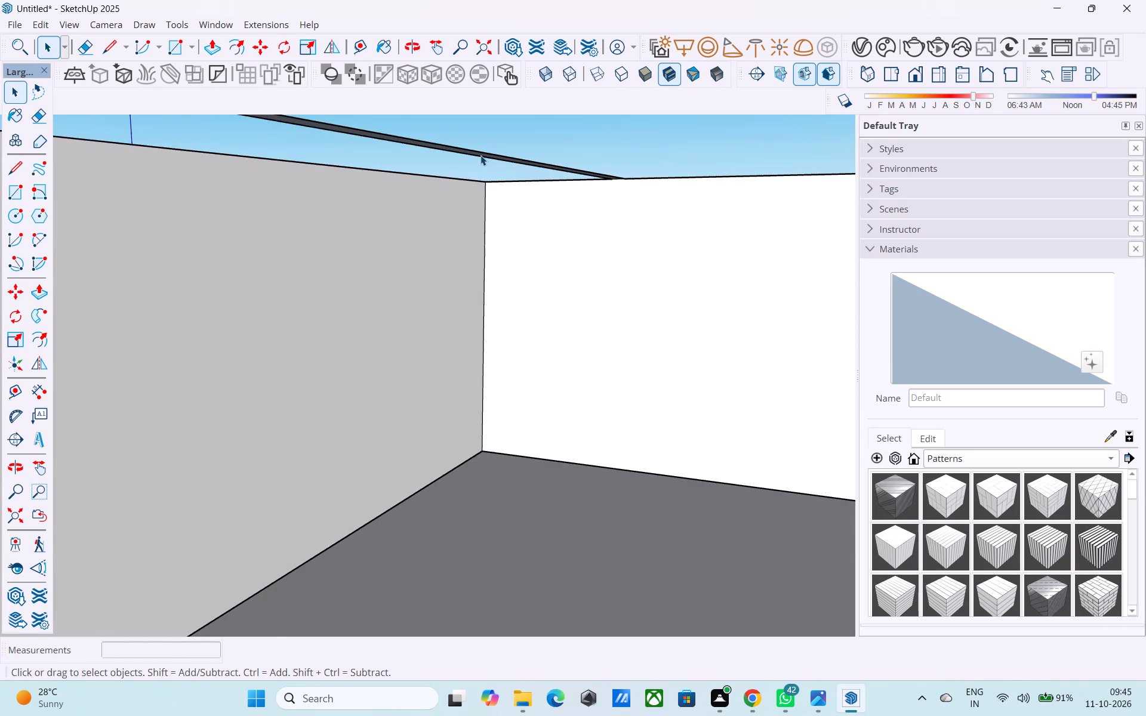
pyautogui.click(480, 155)
pyautogui.click(482, 155)
pyautogui.click(483, 156)
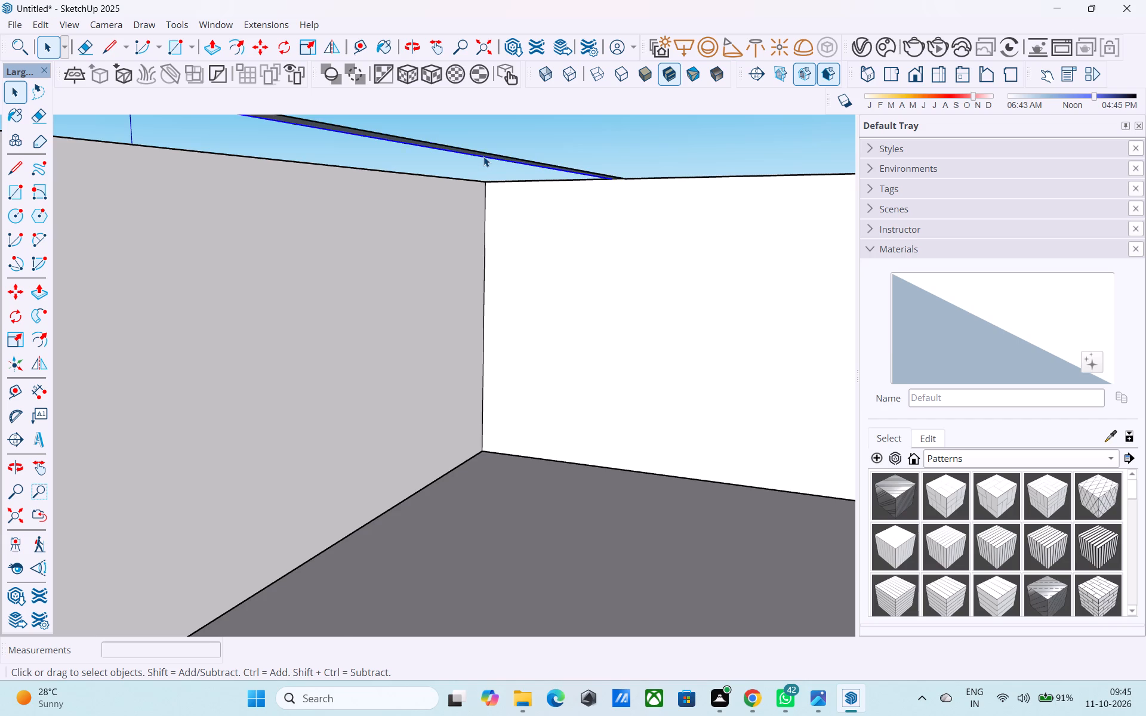
pyautogui.scroll(16, 483, 156)
pyautogui.click(487, 152)
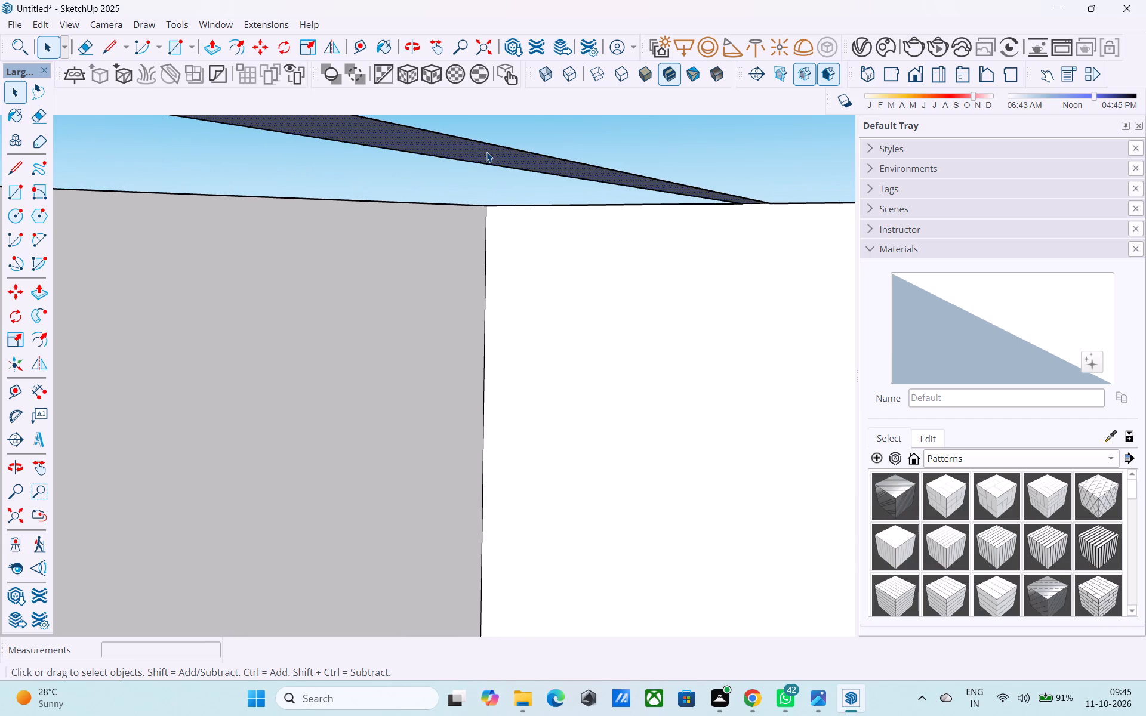
pyautogui.press('p')
pyautogui.moveTo(486, 152); pyautogui.dragTo(501, 209)
pyautogui.scroll(-4, 506, 226)
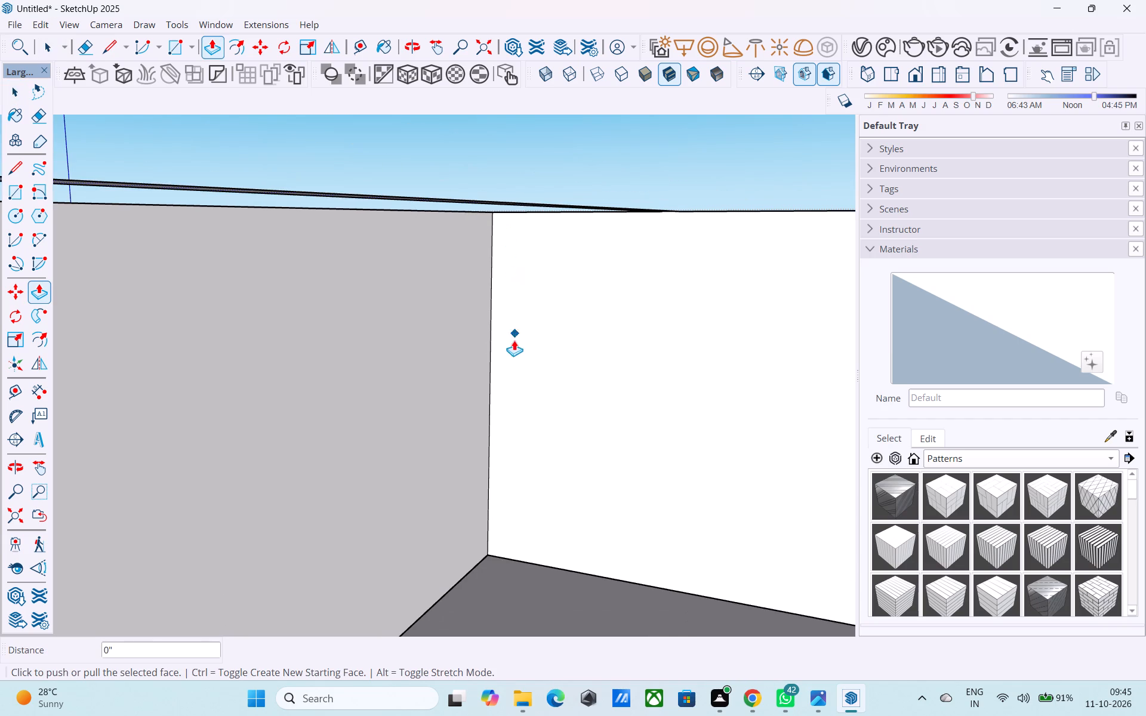
pyautogui.click(479, 203)
pyautogui.scroll(-5, 498, 301)
pyautogui.moveTo(499, 310); pyautogui.dragTo(507, 467, button='middle')
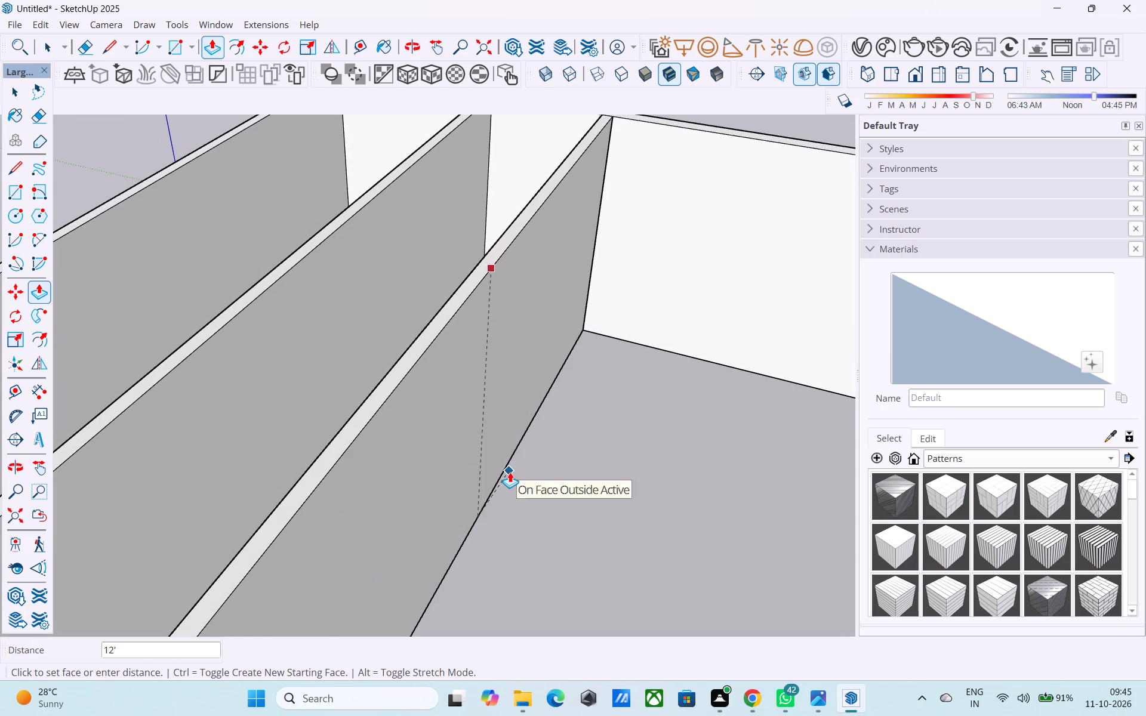
pyautogui.moveTo(543, 510); pyautogui.dragTo(546, 515)
# Draw a 6" line across the top of each long partition, partway along toward the corner-room end.
pyautogui.moveTo(529, 483); pyautogui.dragTo(597, 443, button='middle')
pyautogui.scroll(-6, 591, 434)
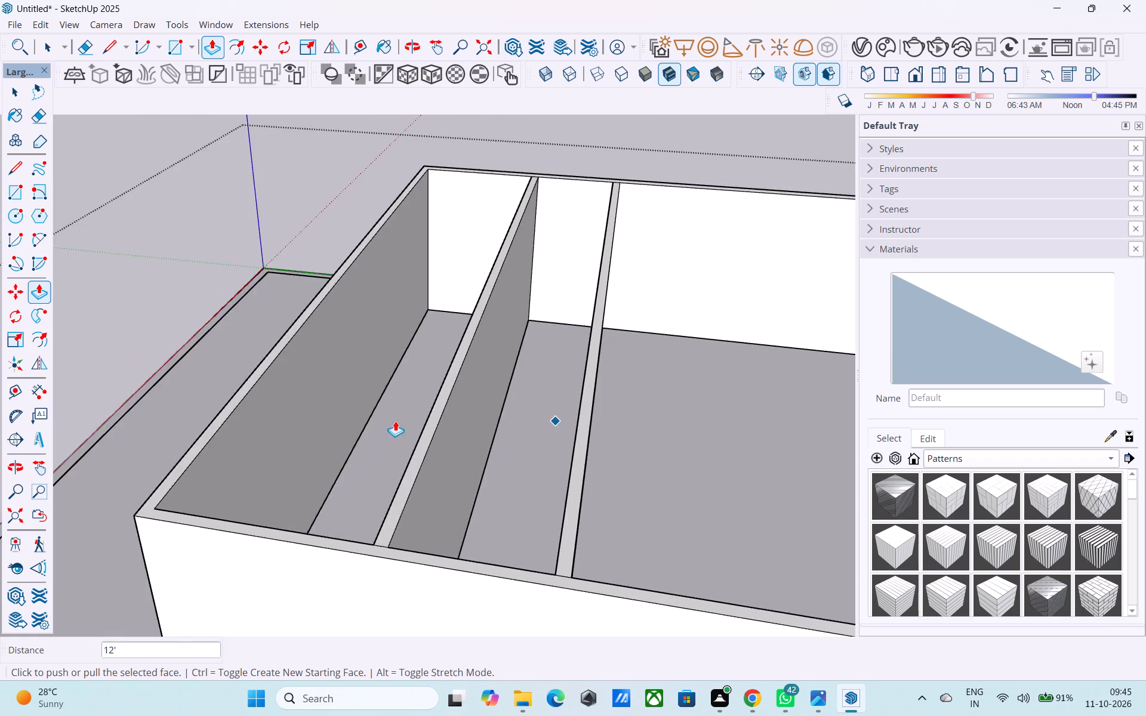
pyautogui.scroll(-2, 395, 421)
pyautogui.moveTo(353, 462); pyautogui.dragTo(137, 490, button='middle')
pyautogui.keyDown('shift'); pyautogui.moveTo(383, 485); pyautogui.dragTo(737, 371, button='middle'); pyautogui.keyUp('shift')
pyautogui.scroll(-3, 705, 375)
pyautogui.keyDown('shift'); pyautogui.moveTo(700, 375); pyautogui.dragTo(434, 344, button='middle'); pyautogui.keyUp('shift')
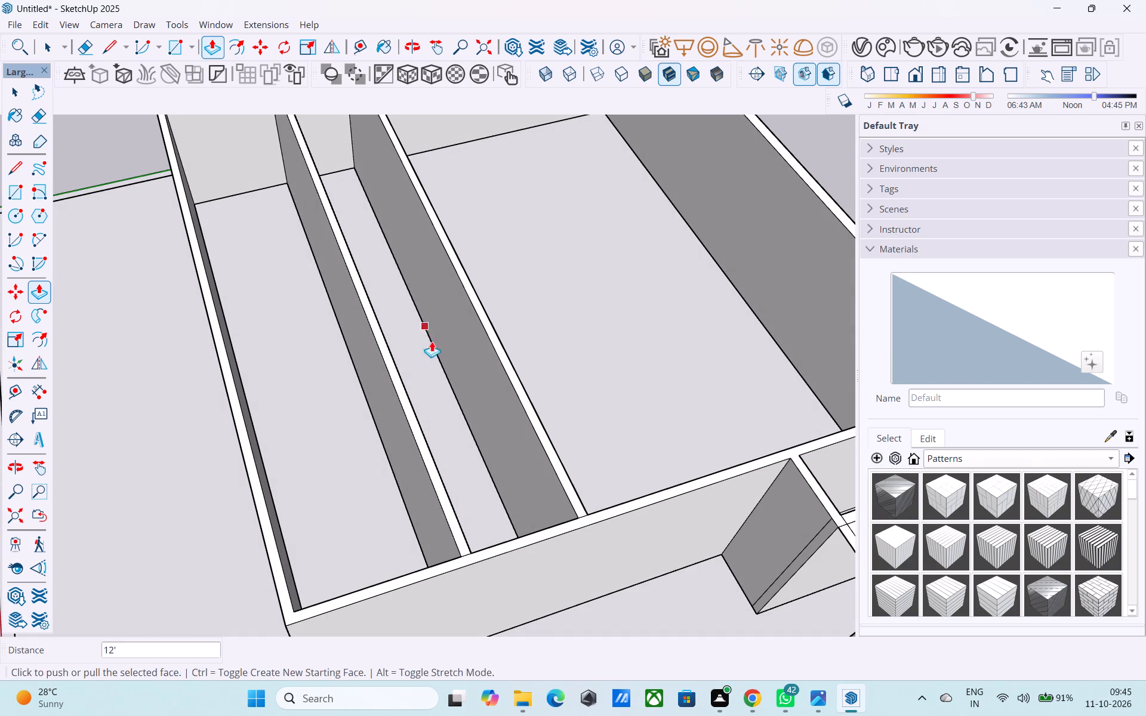
pyautogui.press('space')
pyautogui.scroll(1, 399, 420)
pyautogui.press('l')
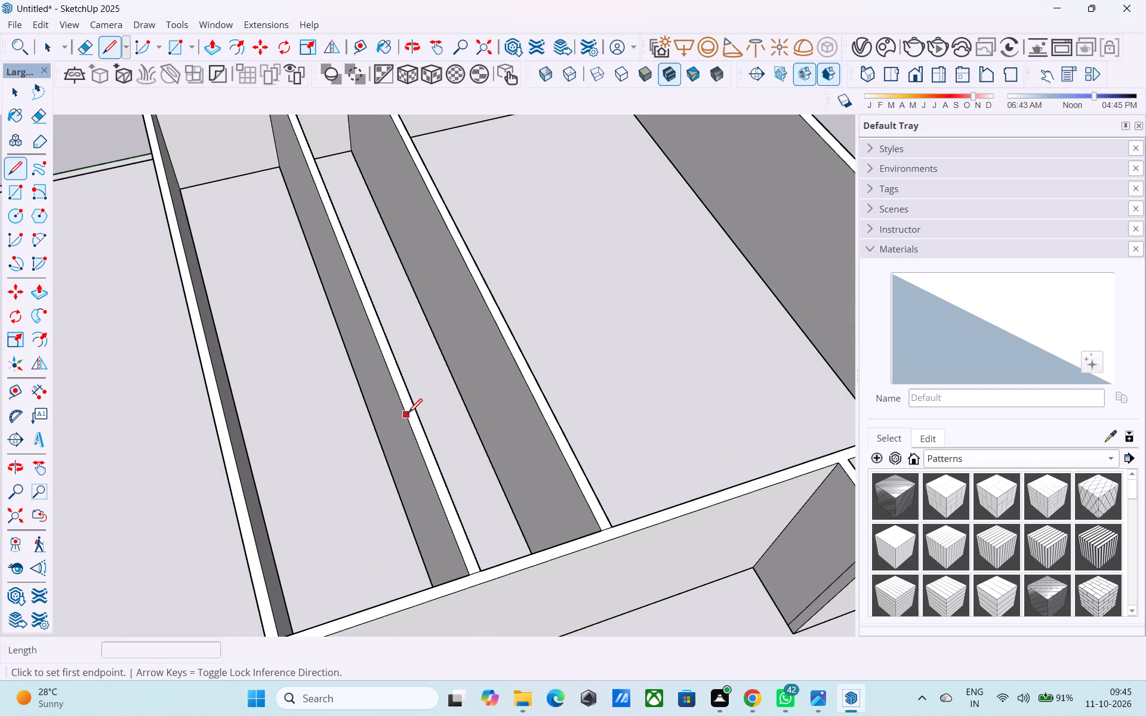
pyautogui.click(408, 414)
pyautogui.click(417, 414)
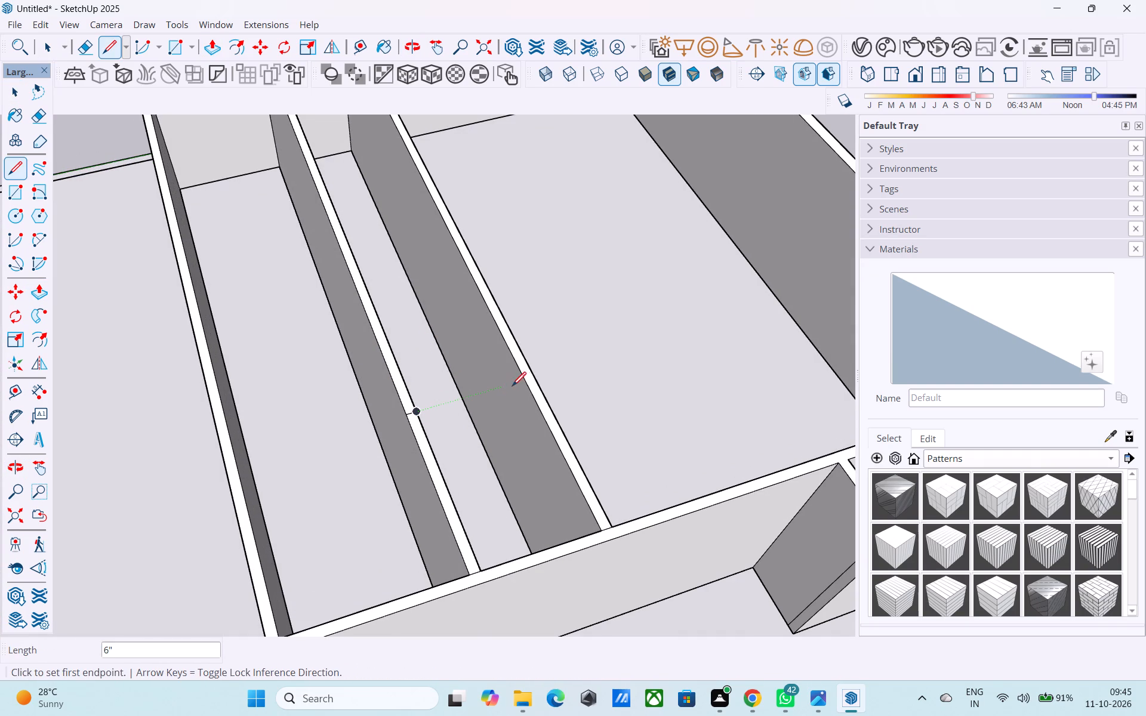
pyautogui.click(522, 384)
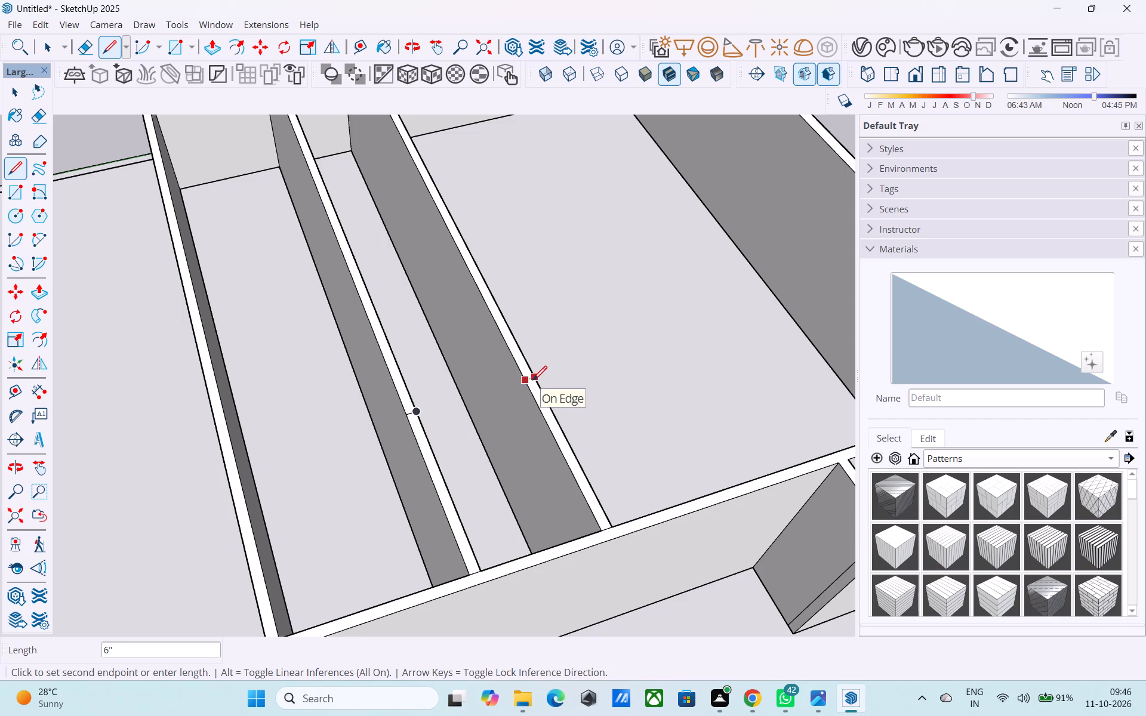
pyautogui.click(533, 381)
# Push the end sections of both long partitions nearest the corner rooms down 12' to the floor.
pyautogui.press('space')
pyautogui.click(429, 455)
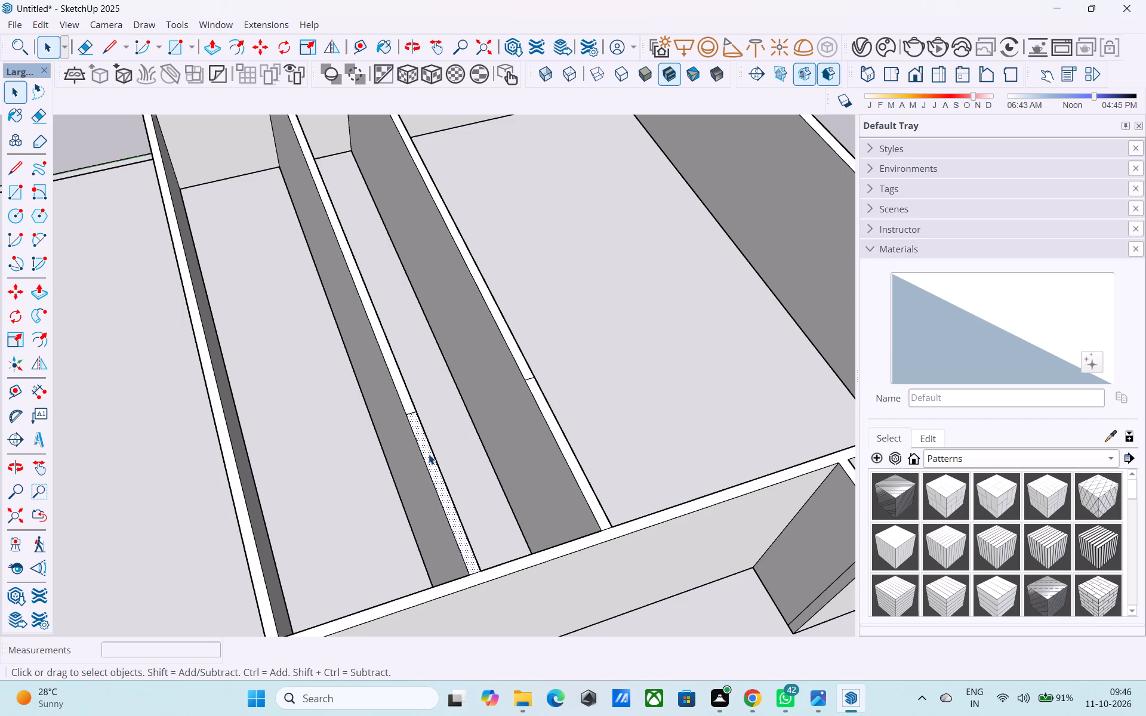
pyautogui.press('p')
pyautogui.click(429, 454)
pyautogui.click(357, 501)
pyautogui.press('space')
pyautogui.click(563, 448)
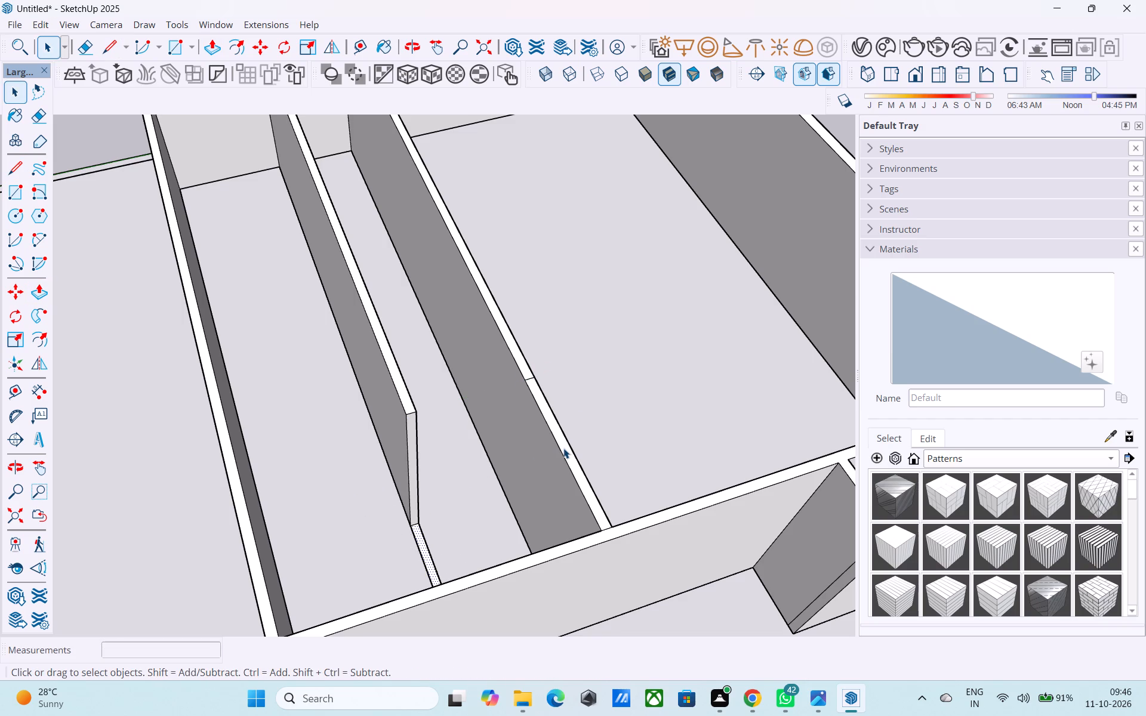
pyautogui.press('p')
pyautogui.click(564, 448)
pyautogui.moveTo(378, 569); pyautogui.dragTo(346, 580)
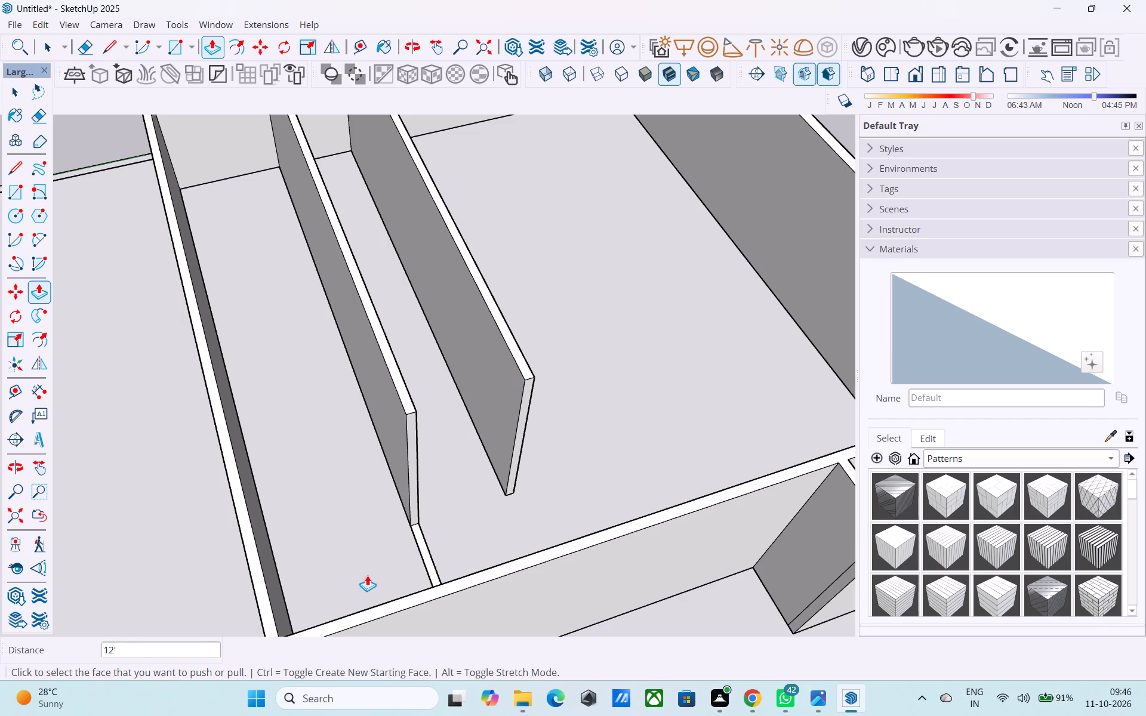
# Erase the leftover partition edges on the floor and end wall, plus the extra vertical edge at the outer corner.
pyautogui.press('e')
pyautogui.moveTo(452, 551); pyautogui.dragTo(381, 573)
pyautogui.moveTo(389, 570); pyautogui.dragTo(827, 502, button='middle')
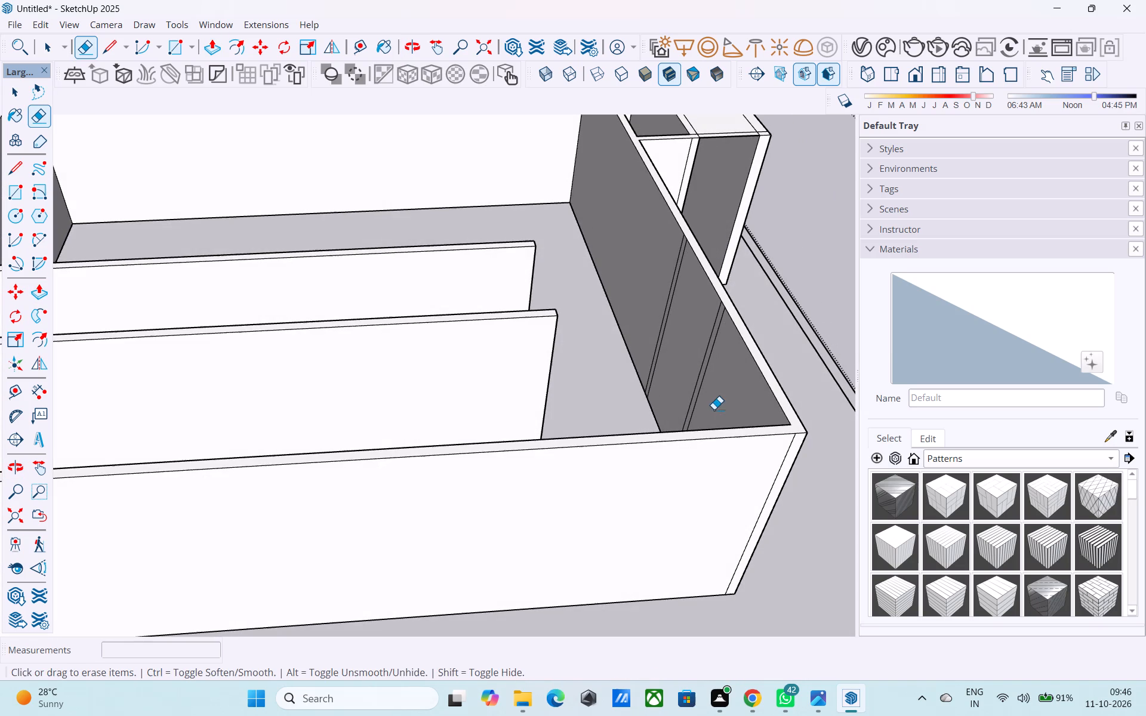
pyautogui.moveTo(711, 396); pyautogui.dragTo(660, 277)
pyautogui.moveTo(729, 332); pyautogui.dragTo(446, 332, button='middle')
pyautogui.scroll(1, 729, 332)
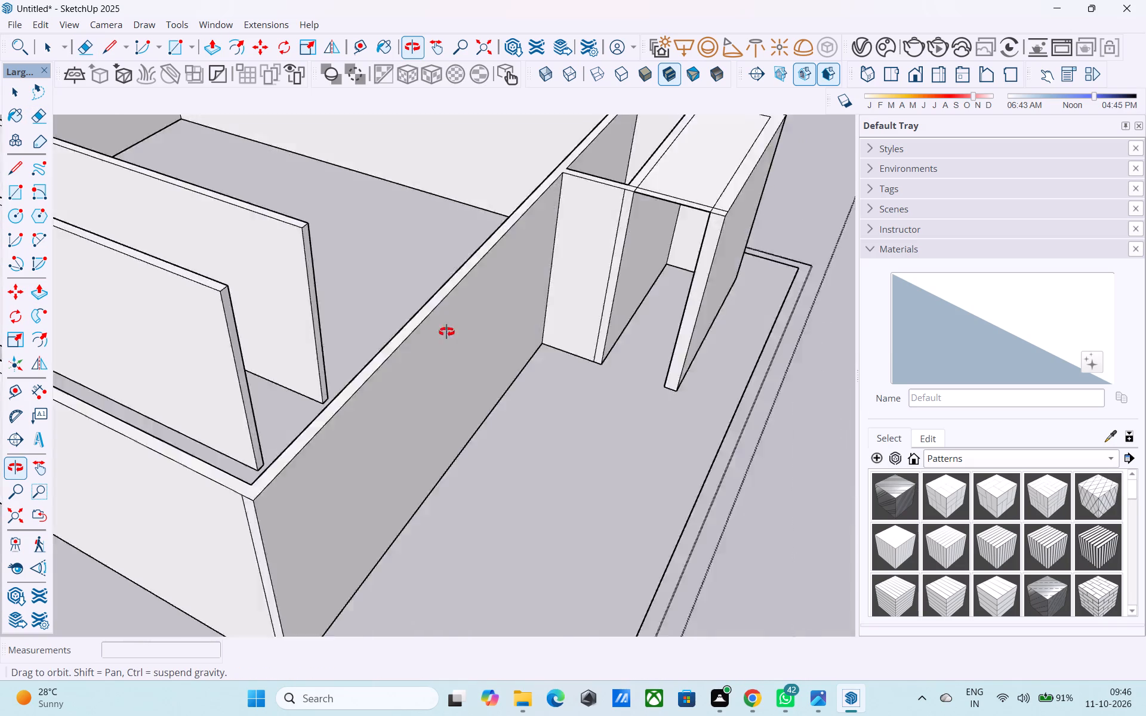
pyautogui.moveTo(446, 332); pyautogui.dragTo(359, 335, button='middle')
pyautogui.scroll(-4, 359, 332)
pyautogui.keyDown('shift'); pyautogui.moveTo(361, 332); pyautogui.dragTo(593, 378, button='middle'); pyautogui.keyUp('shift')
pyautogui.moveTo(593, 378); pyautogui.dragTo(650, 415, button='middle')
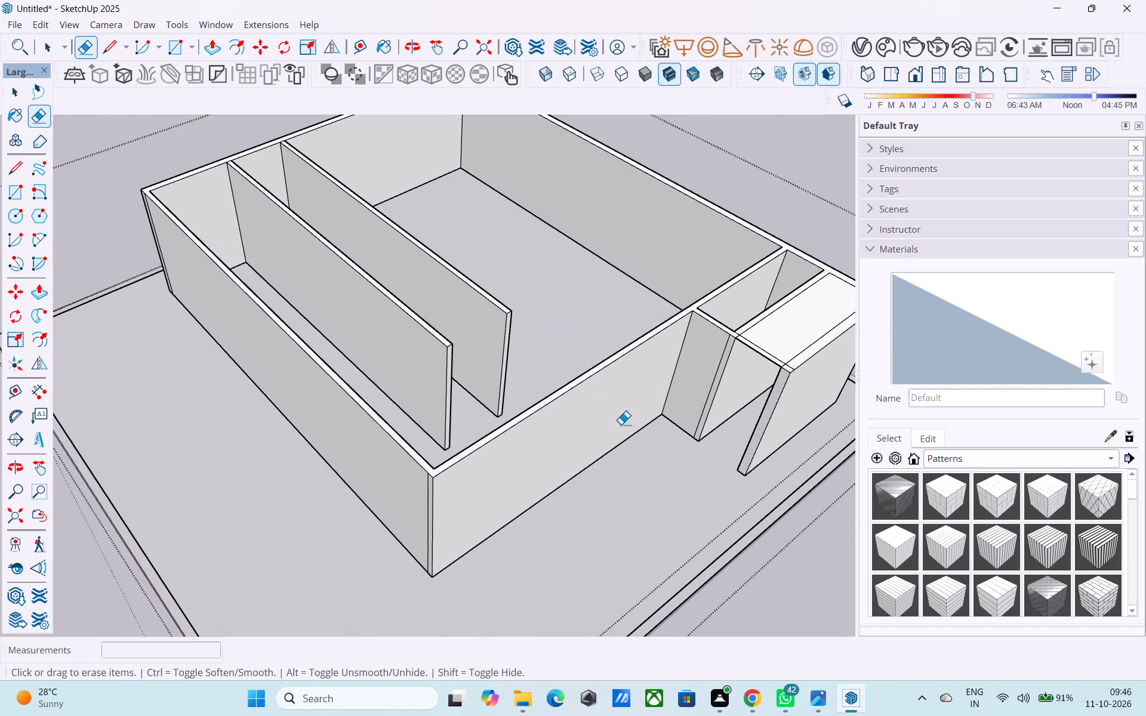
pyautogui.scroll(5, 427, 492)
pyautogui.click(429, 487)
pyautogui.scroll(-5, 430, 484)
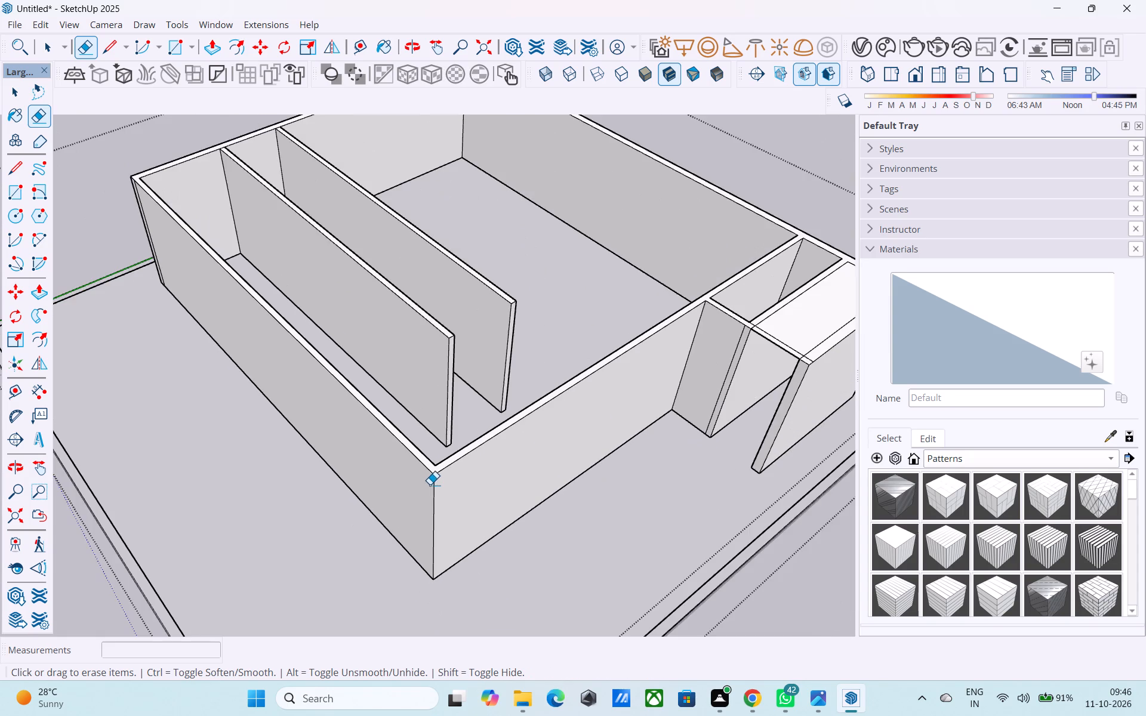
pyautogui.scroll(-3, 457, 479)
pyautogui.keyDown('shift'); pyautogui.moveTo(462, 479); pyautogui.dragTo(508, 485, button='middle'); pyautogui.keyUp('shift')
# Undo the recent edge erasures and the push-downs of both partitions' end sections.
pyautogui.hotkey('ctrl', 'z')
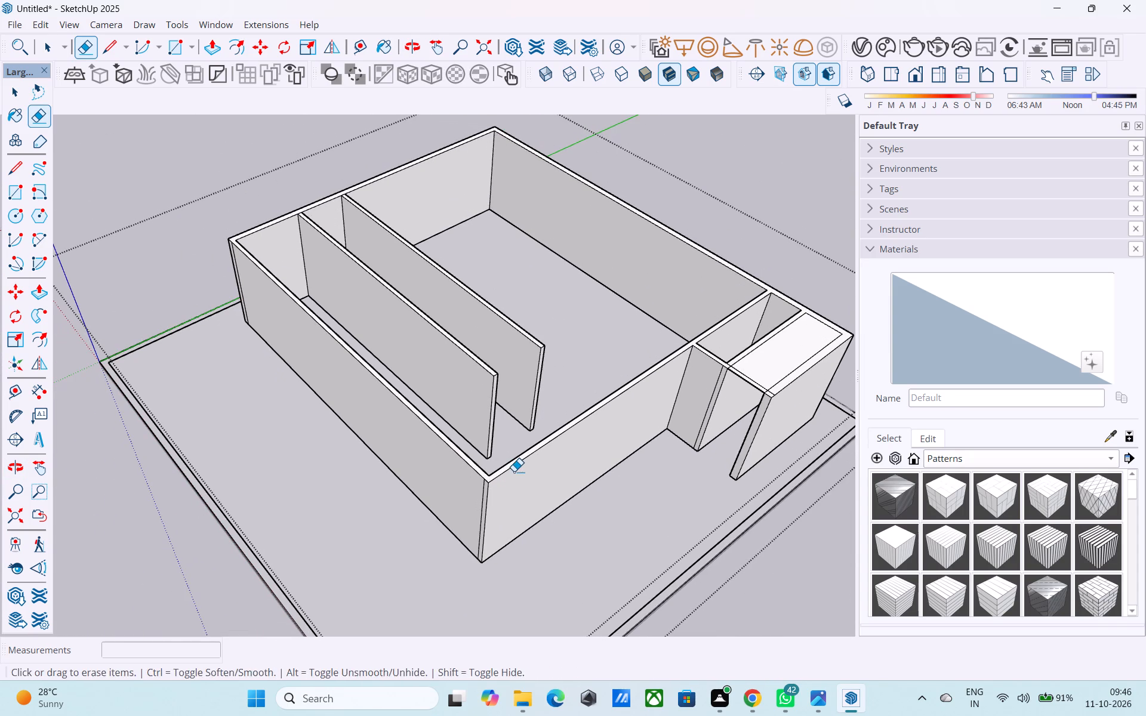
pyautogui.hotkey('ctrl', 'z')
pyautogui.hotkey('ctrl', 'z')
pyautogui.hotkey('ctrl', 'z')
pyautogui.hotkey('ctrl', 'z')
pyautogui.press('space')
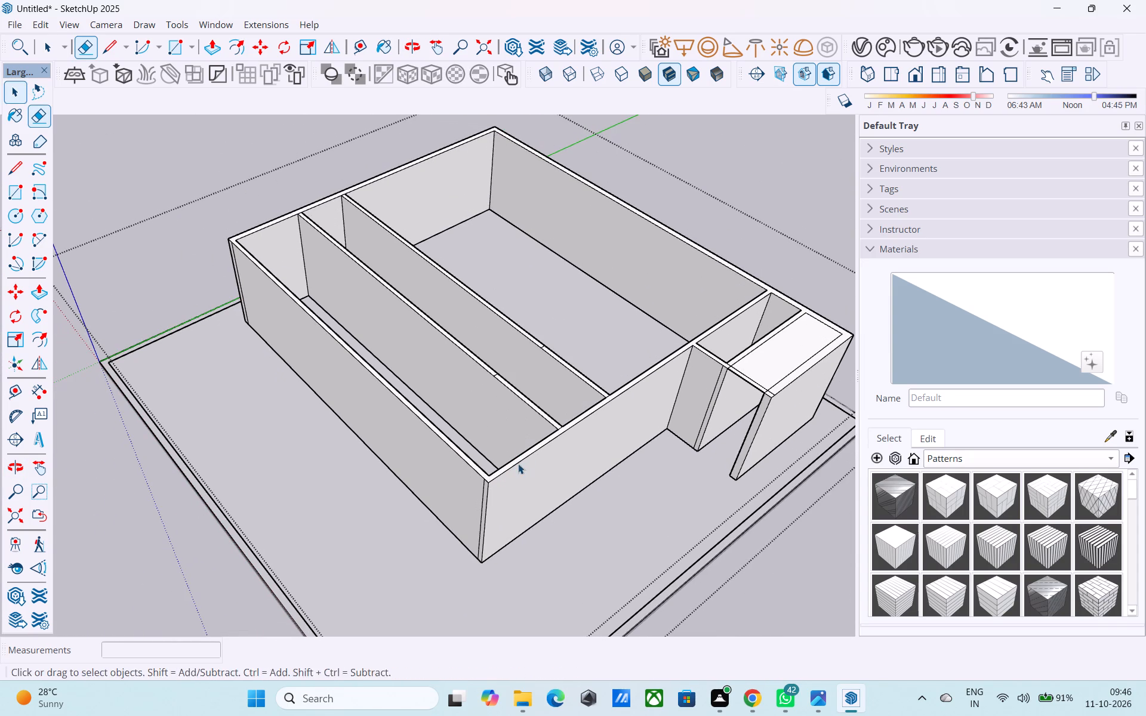
# Draw 6" lines across the end wall's top on the corner-room side, in line with the facing sides of both partitions.
pyautogui.moveTo(518, 464); pyautogui.dragTo(450, 458, button='middle')
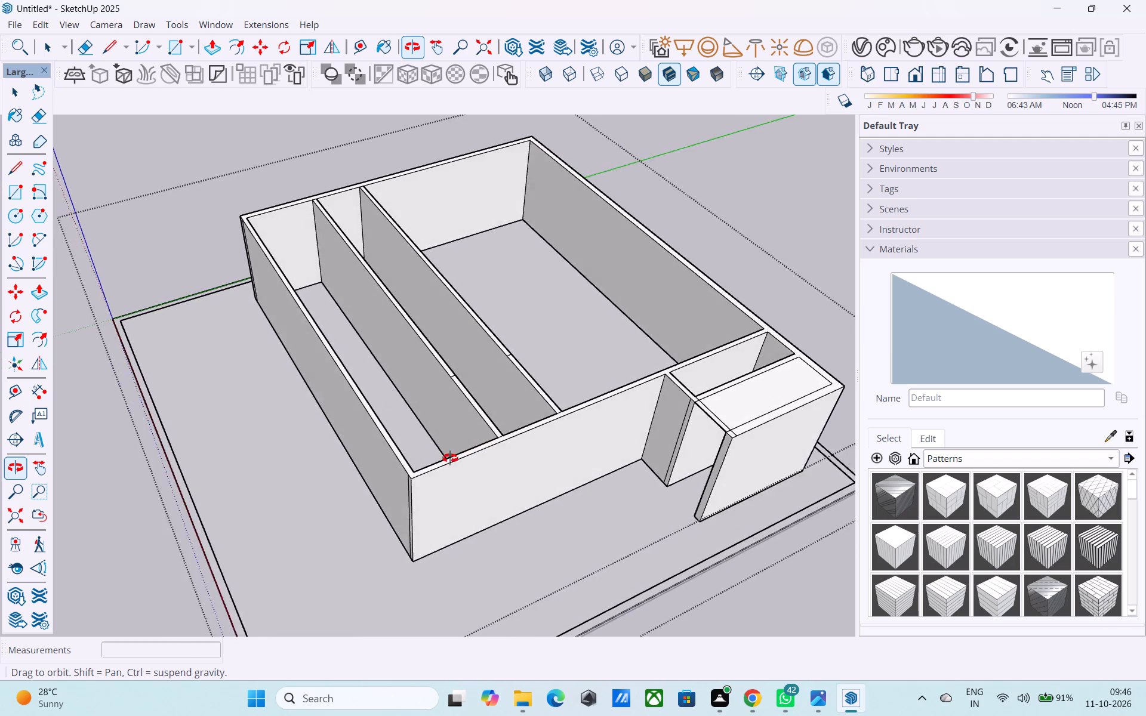
pyautogui.moveTo(450, 458); pyautogui.dragTo(407, 455, button='middle')
pyautogui.moveTo(443, 447); pyautogui.dragTo(452, 486, button='middle')
pyautogui.scroll(9, 491, 482)
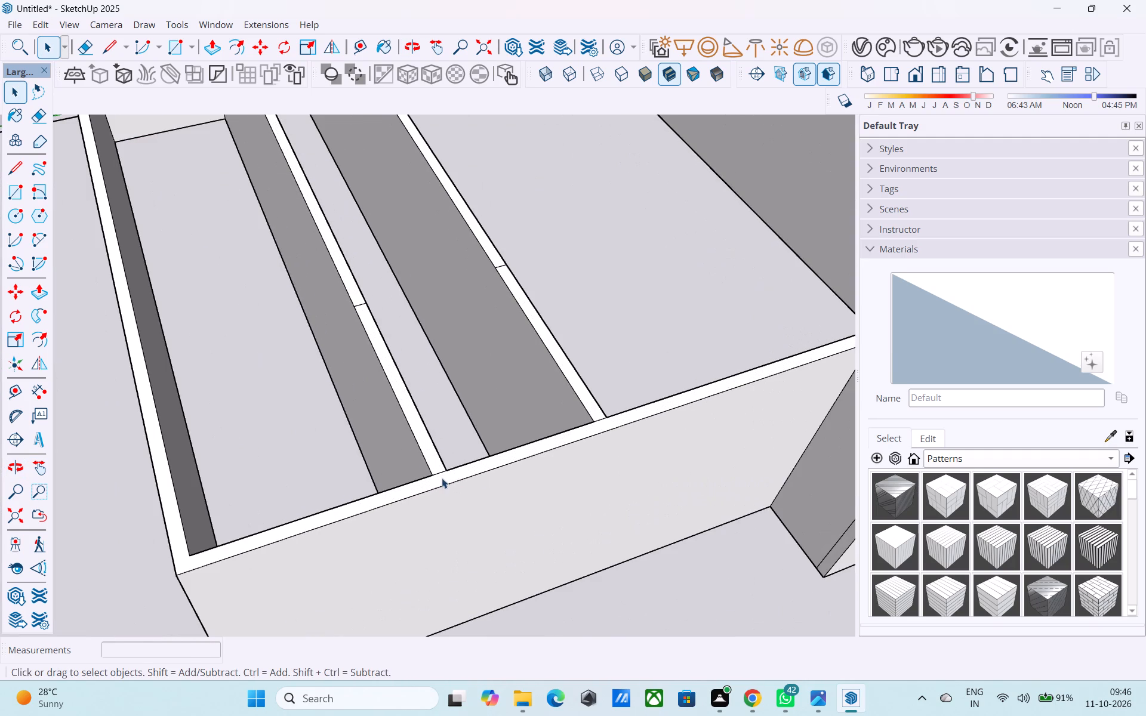
pyautogui.press('l')
pyautogui.scroll(4, 444, 473)
pyautogui.click(444, 473)
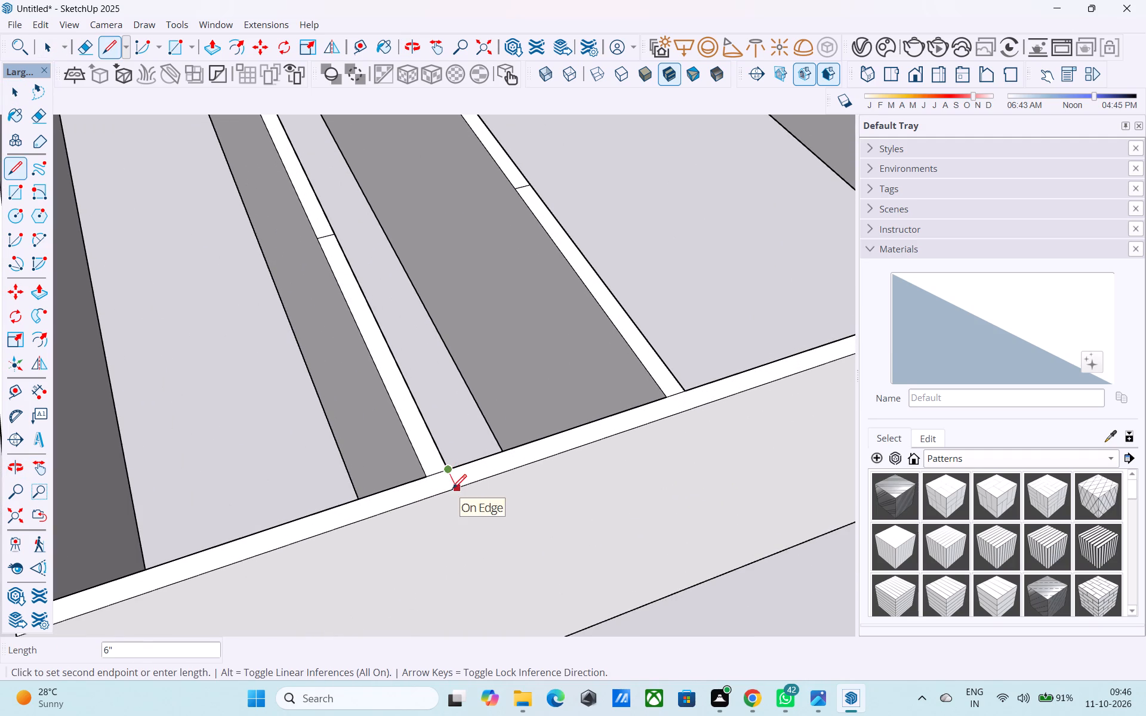
pyautogui.click(452, 490)
pyautogui.click(670, 400)
pyautogui.click(678, 414)
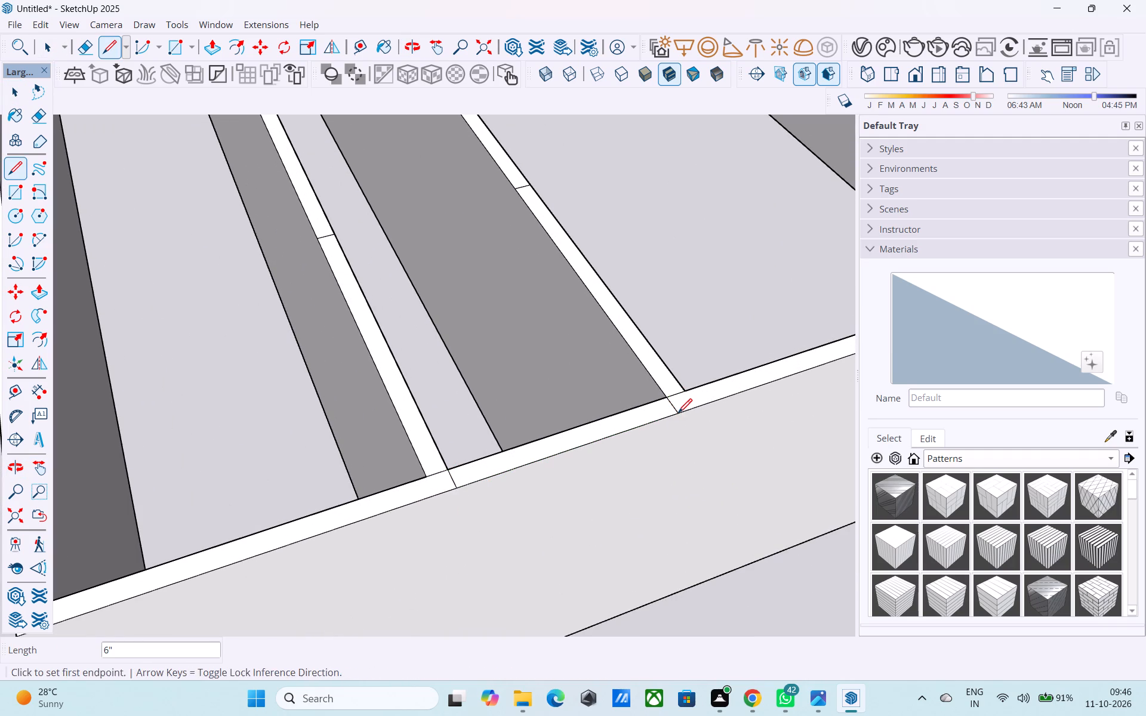
# Push the end wall section between the two long partitions down 12' to open a passage.
pyautogui.press('space')
pyautogui.click(611, 430)
pyautogui.press('p')
pyautogui.click(611, 430)
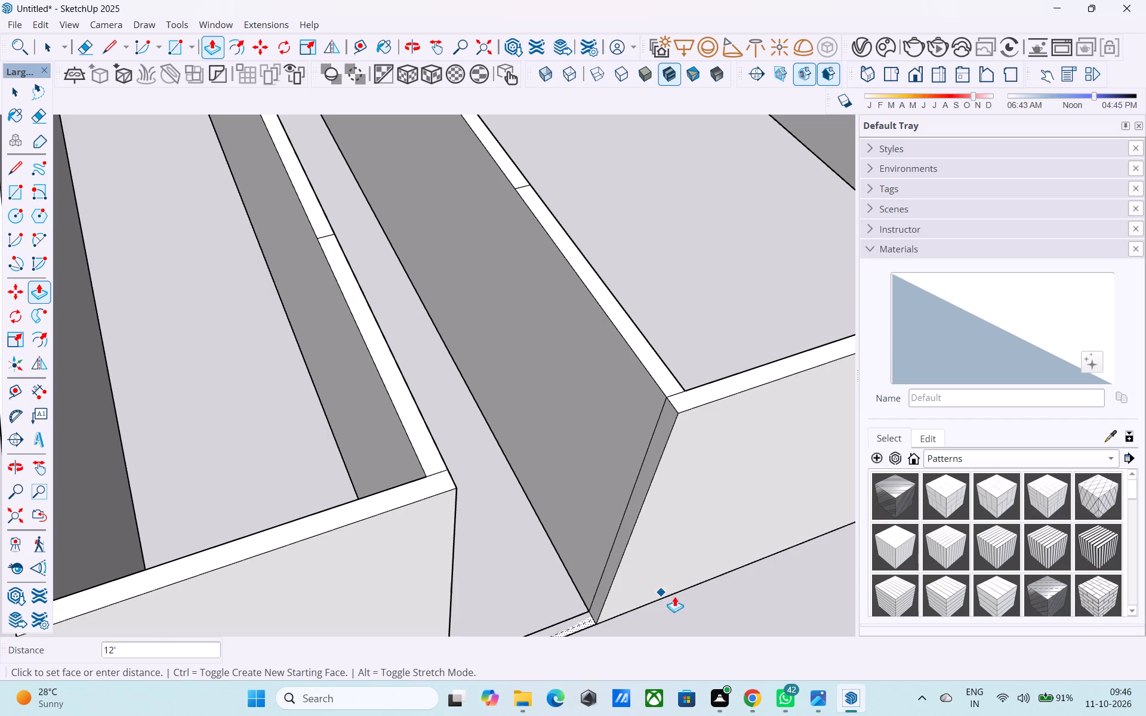
pyautogui.click(712, 605)
# Erase the leftover wall edges on the passage floor and the seam lines where the second partition meets the end wall.
pyautogui.keyDown('shift'); pyautogui.moveTo(710, 604); pyautogui.dragTo(613, 495, button='middle'); pyautogui.keyUp('shift')
pyautogui.scroll(1, 613, 495)
pyautogui.press('e')
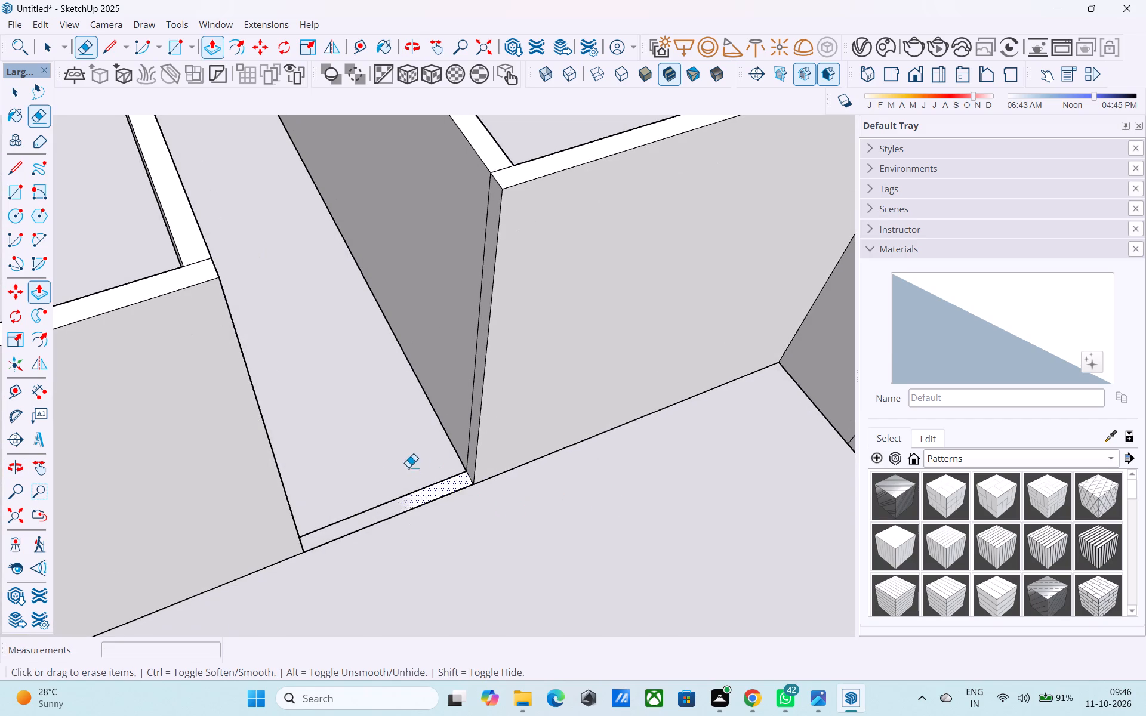
pyautogui.moveTo(407, 467); pyautogui.dragTo(426, 529)
pyautogui.keyDown('shift'); pyautogui.moveTo(429, 529); pyautogui.dragTo(546, 508, button='middle'); pyautogui.keyUp('shift')
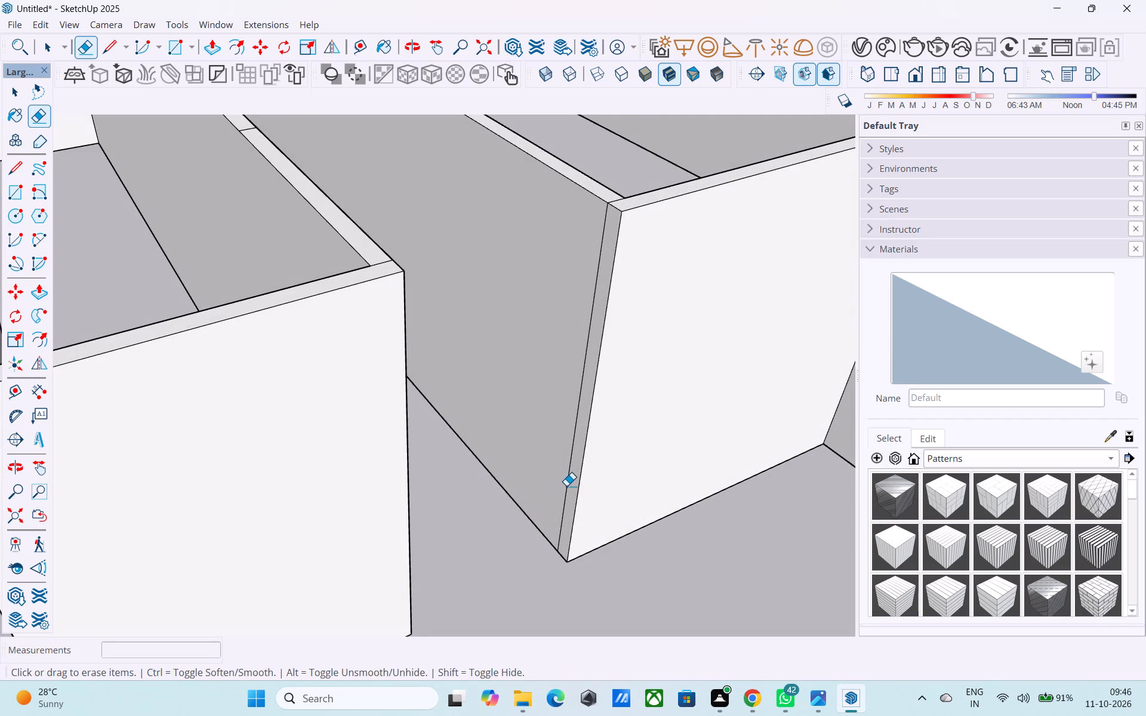
pyautogui.click(568, 486)
pyautogui.moveTo(602, 406); pyautogui.dragTo(406, 453, button='middle')
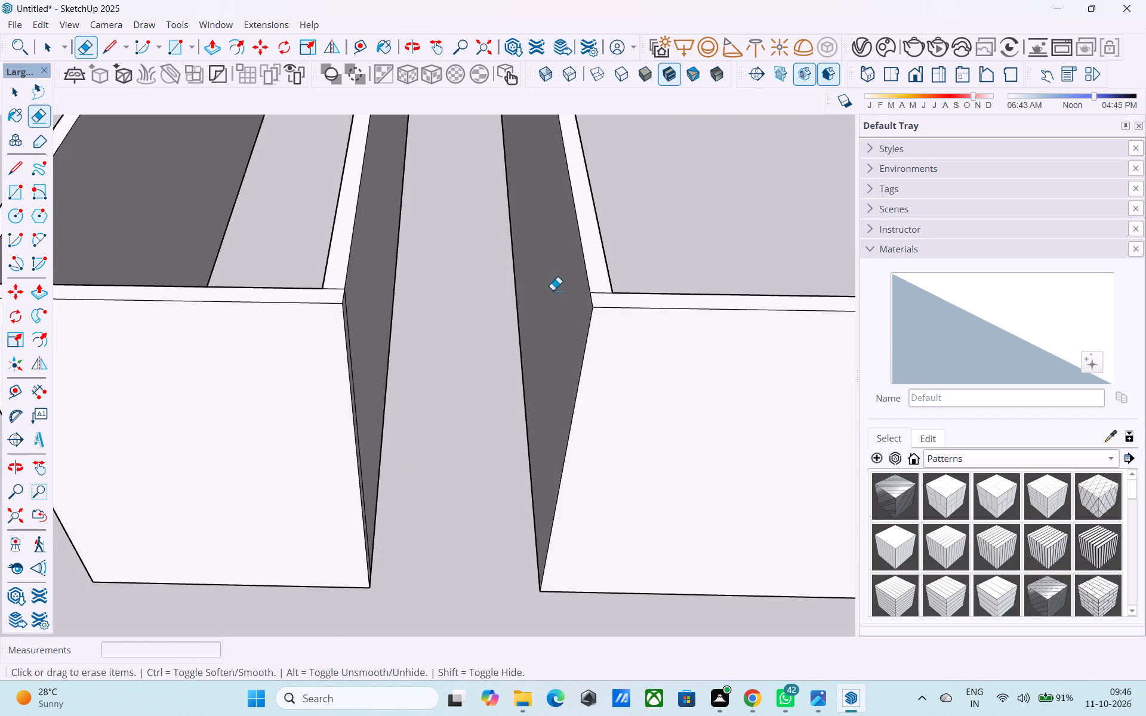
pyautogui.scroll(5, 610, 300)
pyautogui.click(599, 288)
# Push the longer sections of both long partitions, beyond their dividing lines, down 12' to the floor.
pyautogui.scroll(-6, 604, 295)
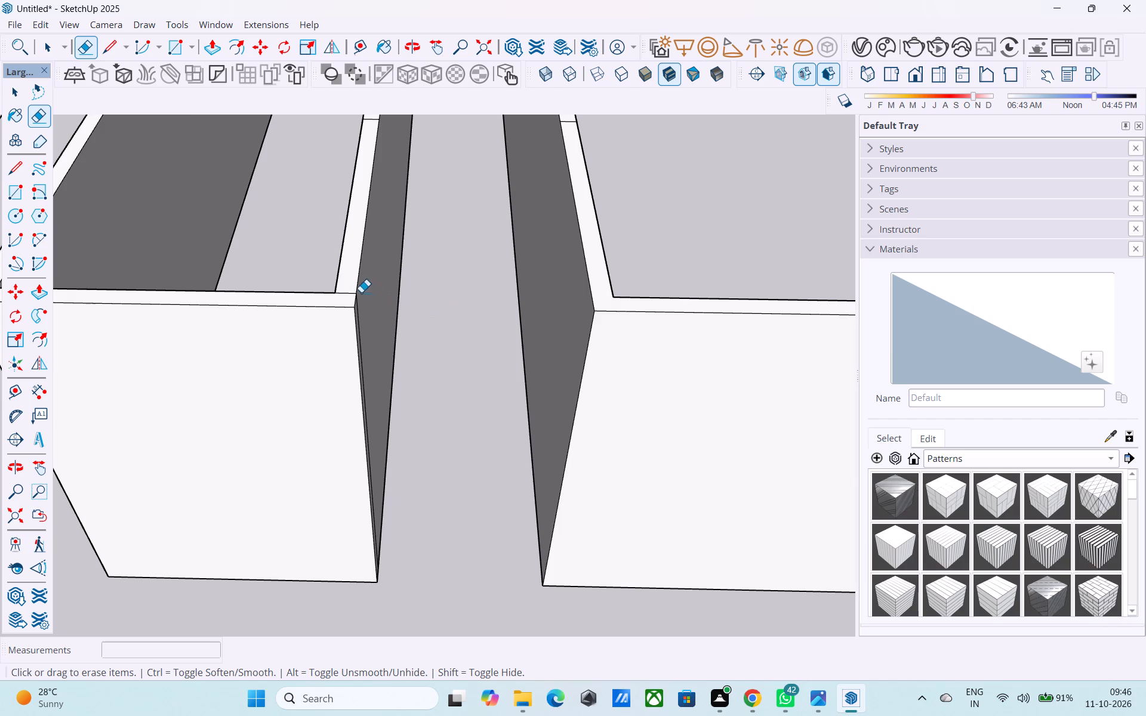
pyautogui.scroll(-4, 365, 317)
pyautogui.moveTo(365, 317); pyautogui.dragTo(492, 415, button='middle')
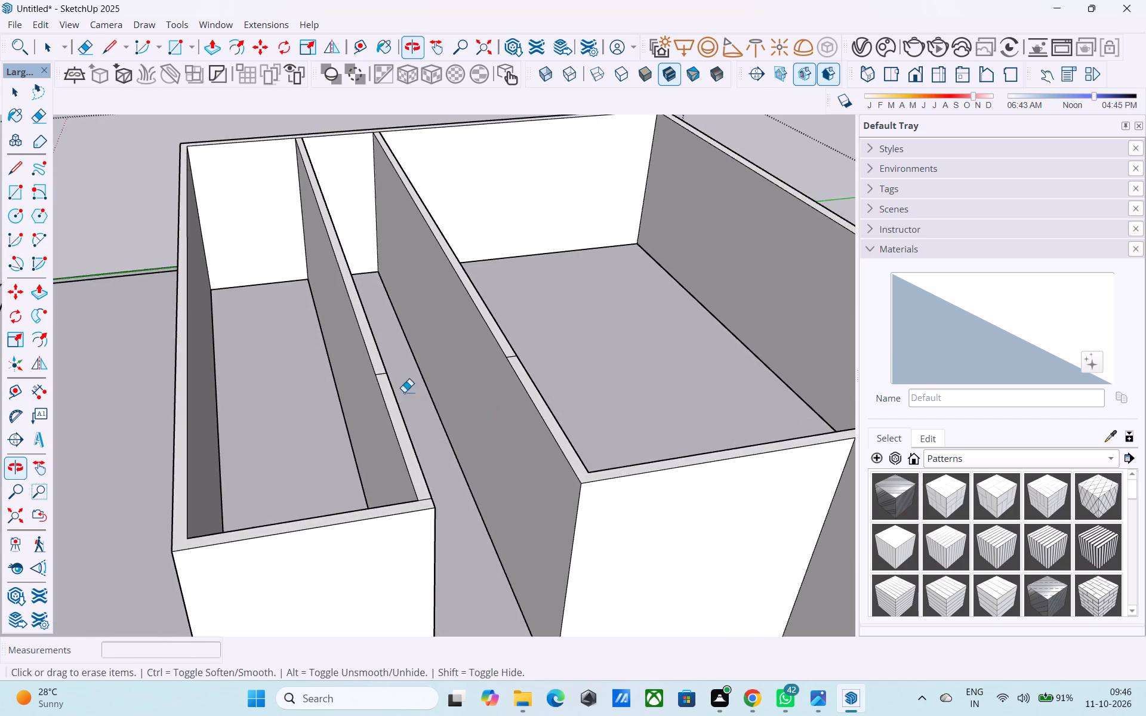
pyautogui.moveTo(381, 380); pyautogui.dragTo(386, 453, button='middle')
pyautogui.scroll(3, 386, 453)
pyautogui.press('space')
pyautogui.keyDown('shift'); pyautogui.moveTo(409, 451); pyautogui.dragTo(391, 268, button='middle'); pyautogui.keyUp('shift')
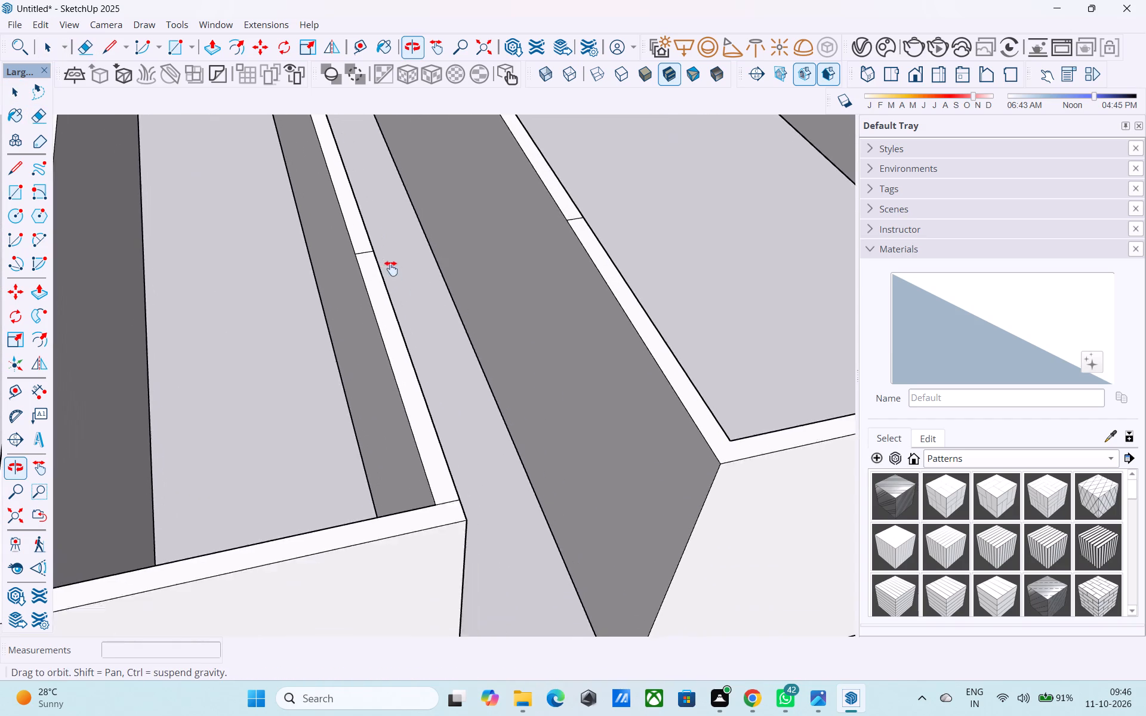
pyautogui.keyDown('shift'); pyautogui.moveTo(391, 268); pyautogui.dragTo(386, 298, button='middle'); pyautogui.keyUp('shift')
pyautogui.moveTo(384, 307); pyautogui.dragTo(398, 351, button='middle')
pyautogui.scroll(-4, 398, 350)
pyautogui.keyDown('shift'); pyautogui.scroll(-1, 393, 364); pyautogui.keyUp('shift')
pyautogui.keyDown('shift'); pyautogui.moveTo(393, 364); pyautogui.dragTo(410, 420, button='middle'); pyautogui.keyUp('shift')
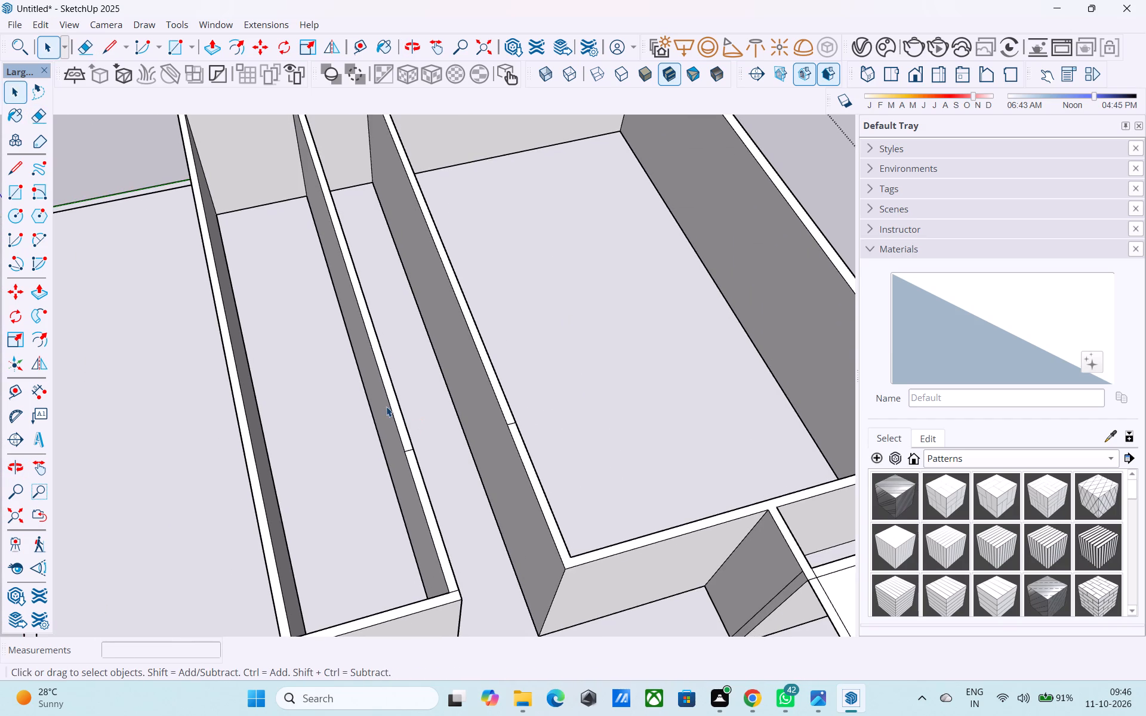
pyautogui.click(393, 405)
pyautogui.press('p')
pyautogui.click(393, 405)
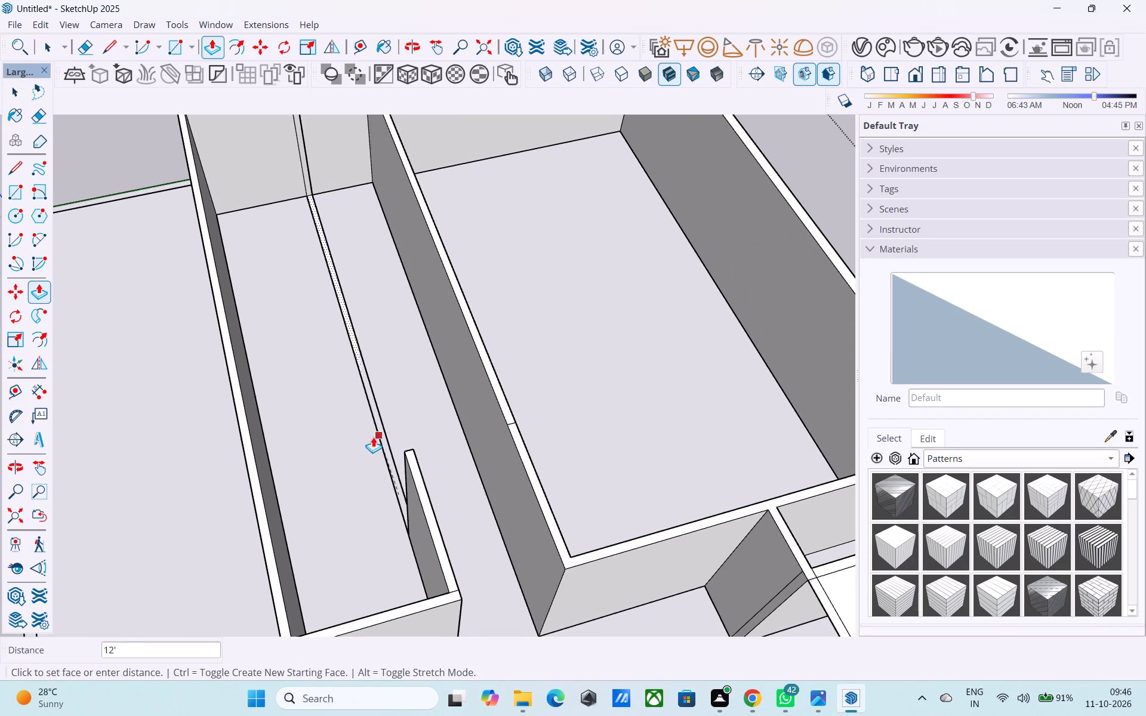
pyautogui.click(372, 437)
pyautogui.scroll(5, 500, 354)
pyautogui.press('space')
pyautogui.click(473, 371)
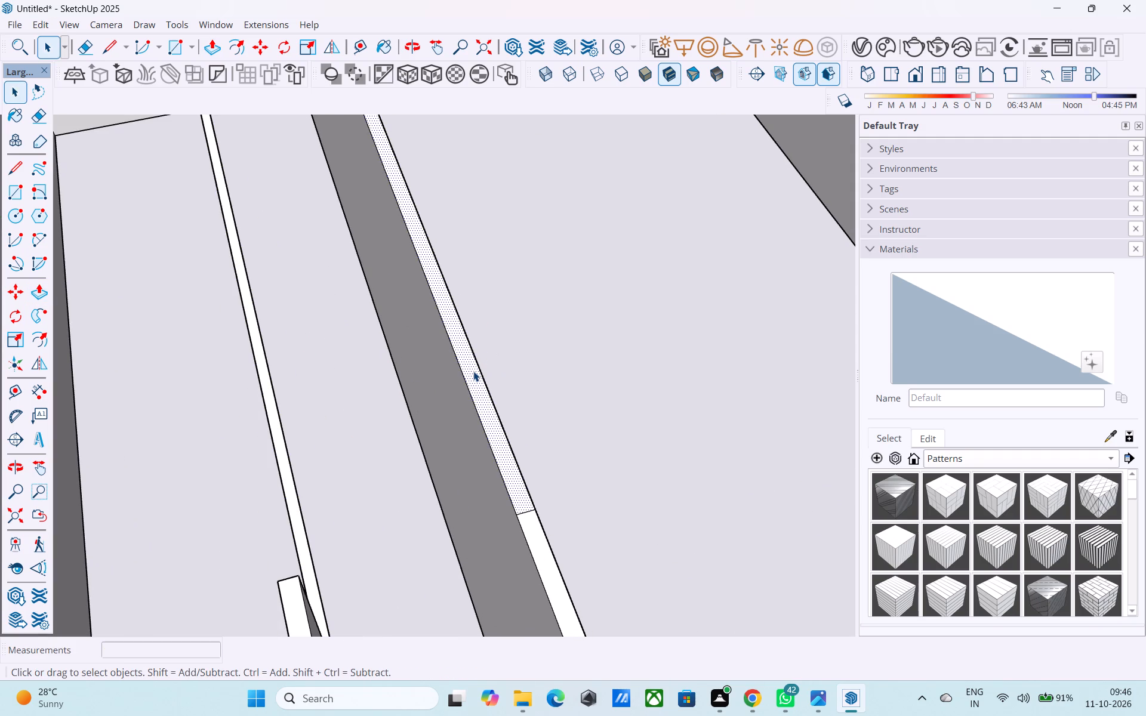
pyautogui.press('p')
pyautogui.click(473, 371)
pyautogui.click(403, 443)
# Erase the leftover strip edges of the removed partition sections from the large room's floor.
pyautogui.press('e')
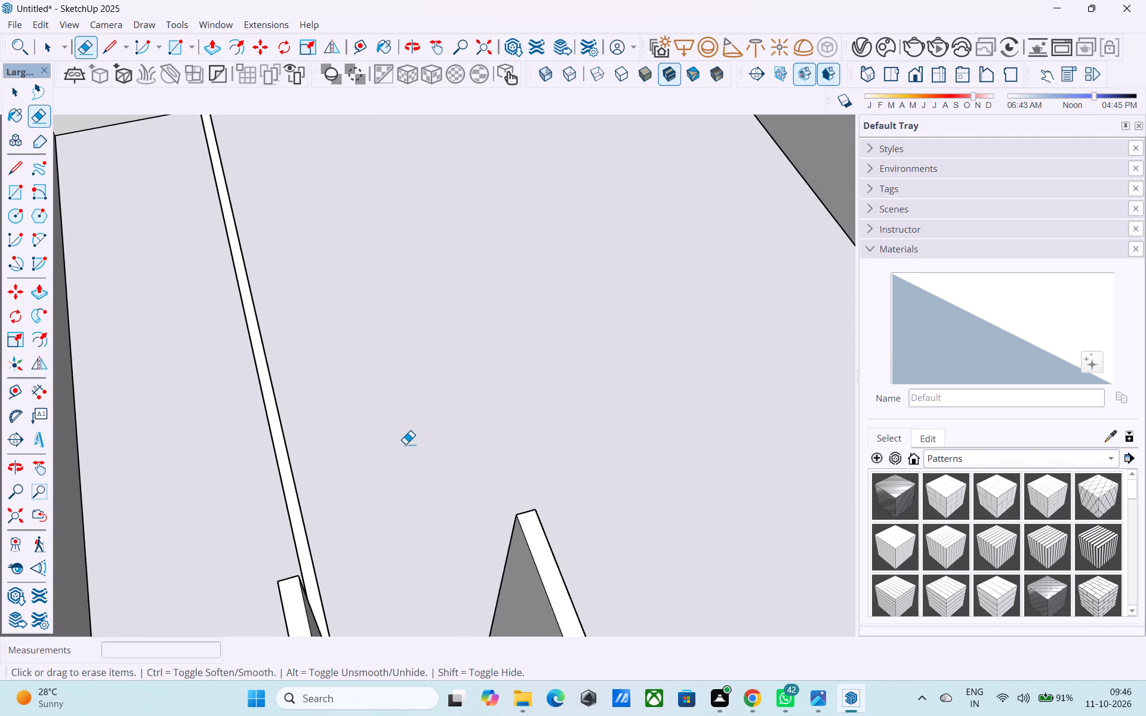
pyautogui.moveTo(392, 448); pyautogui.dragTo(264, 482)
pyautogui.scroll(-6, 272, 471)
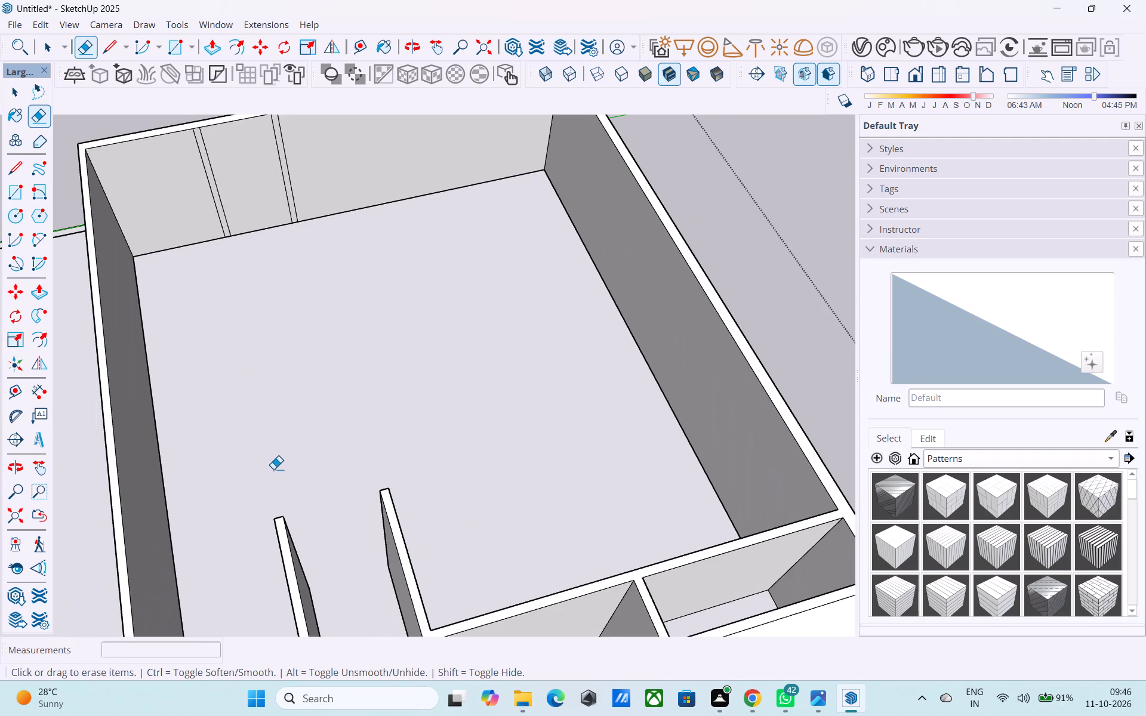
pyautogui.keyDown('shift'); pyautogui.moveTo(273, 469); pyautogui.dragTo(250, 459, button='middle'); pyautogui.keyUp('shift')
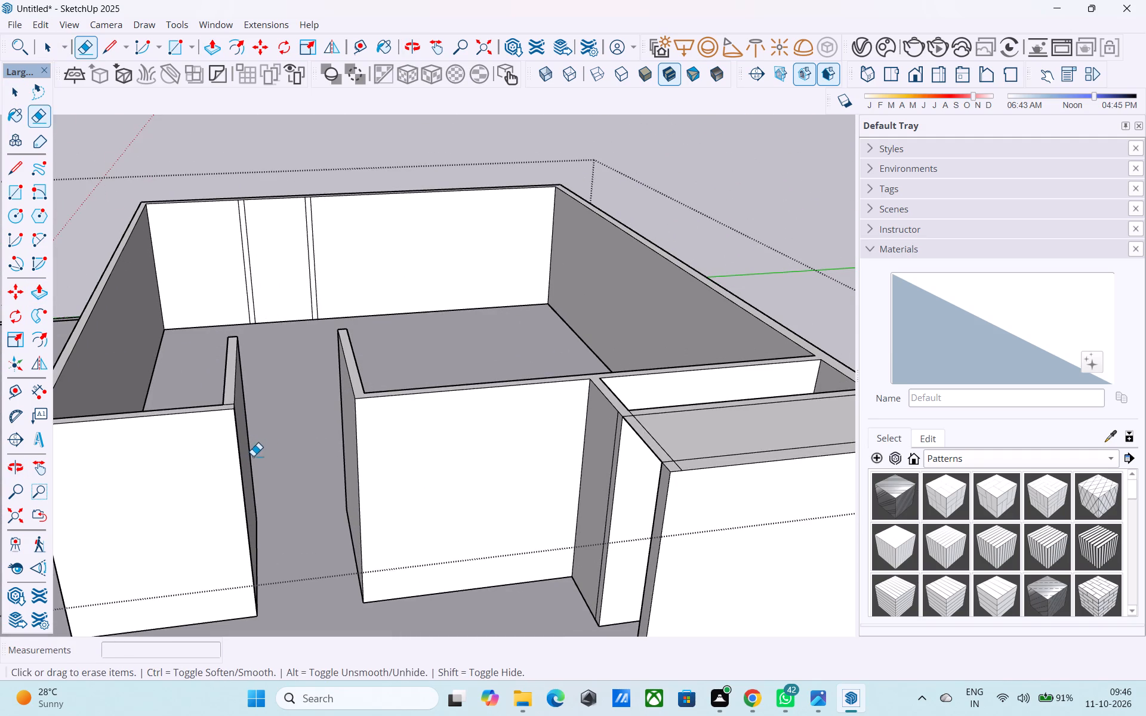
pyautogui.keyDown('shift'); pyautogui.moveTo(254, 449); pyautogui.dragTo(260, 459, button='middle'); pyautogui.keyUp('shift')
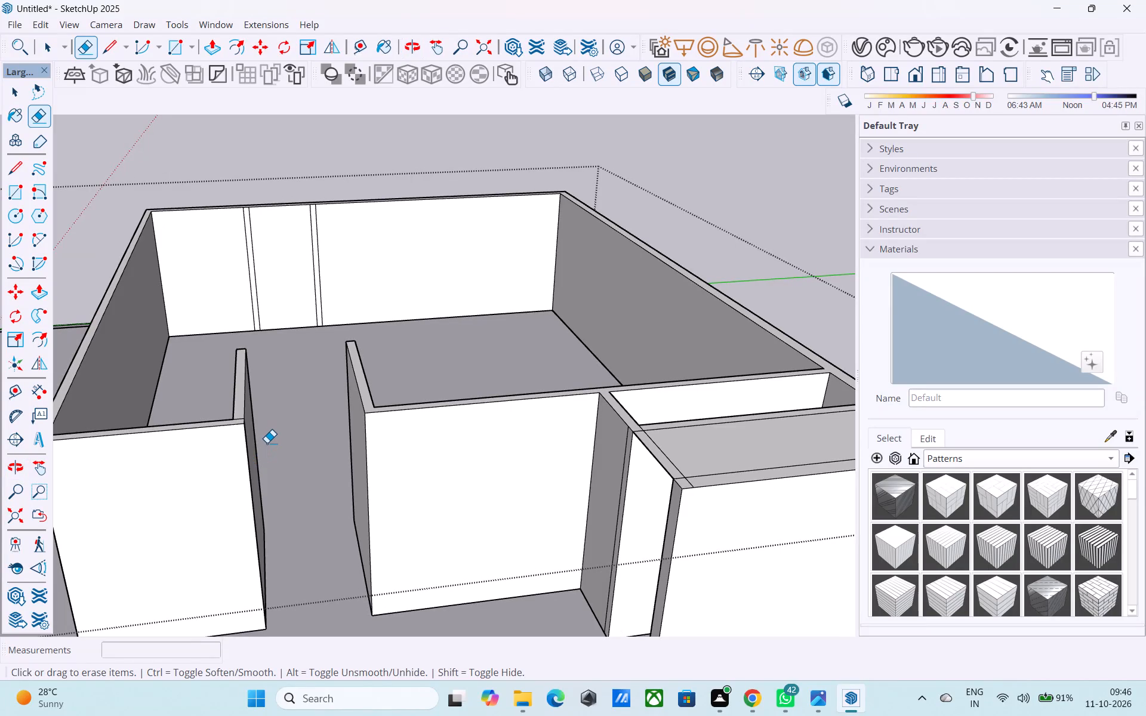
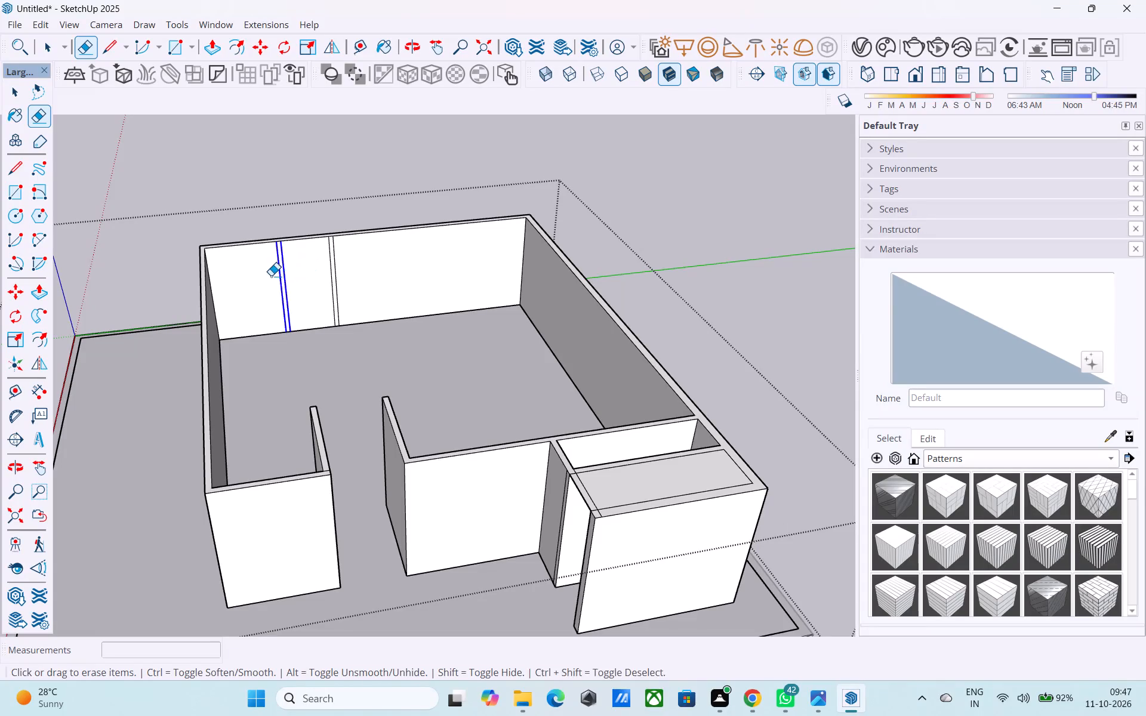
# Erase the leftover vertical partition lines on the far wall of the large room.
pyautogui.moveTo(306, 273); pyautogui.dragTo(344, 271)
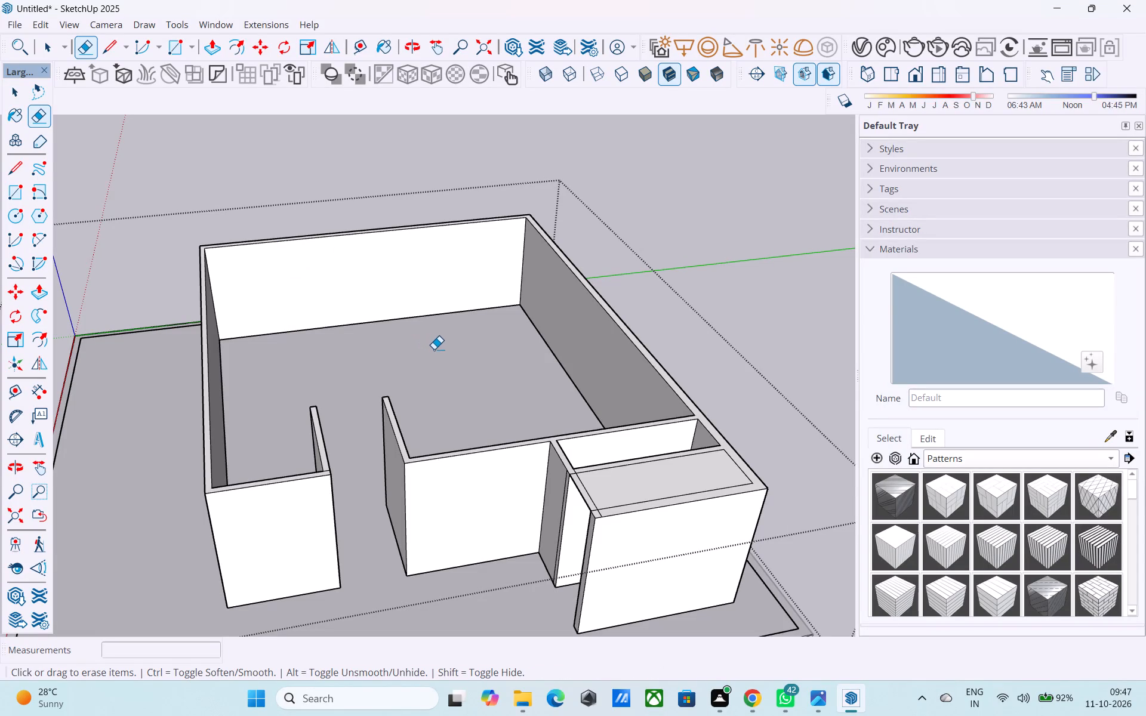
pyautogui.press('space')
# Save the model as "i pro 28f" in the Downloads folder.
pyautogui.hotkey('ctrl', 's')
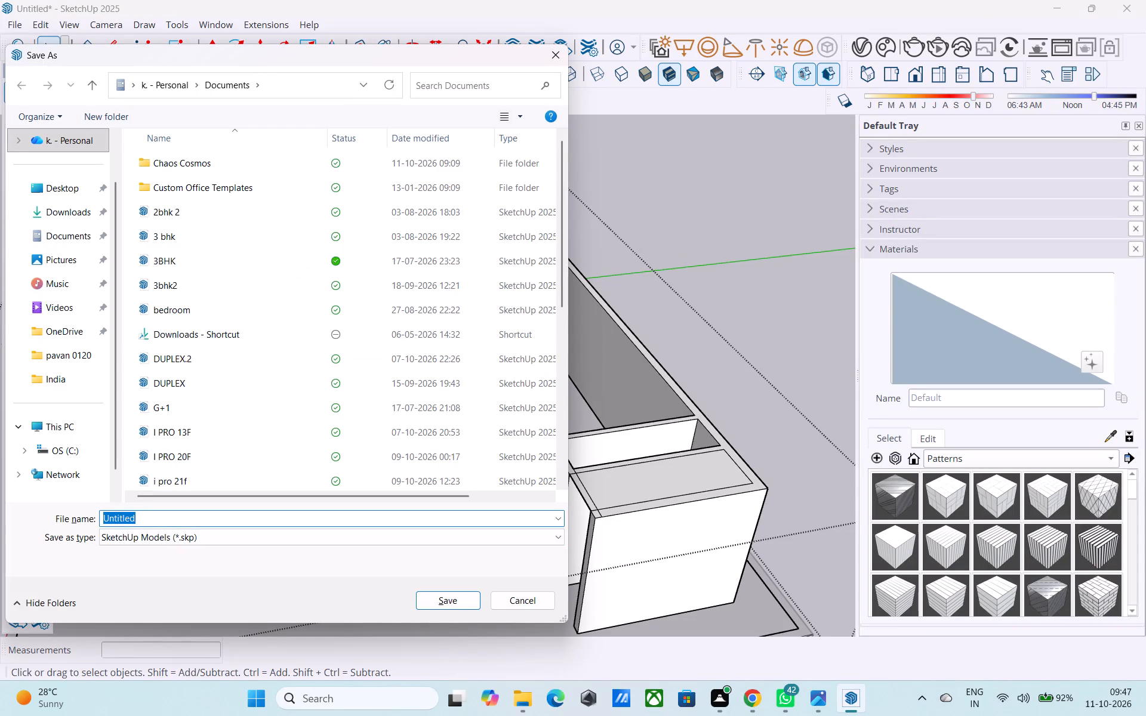
pyautogui.write('i pro')
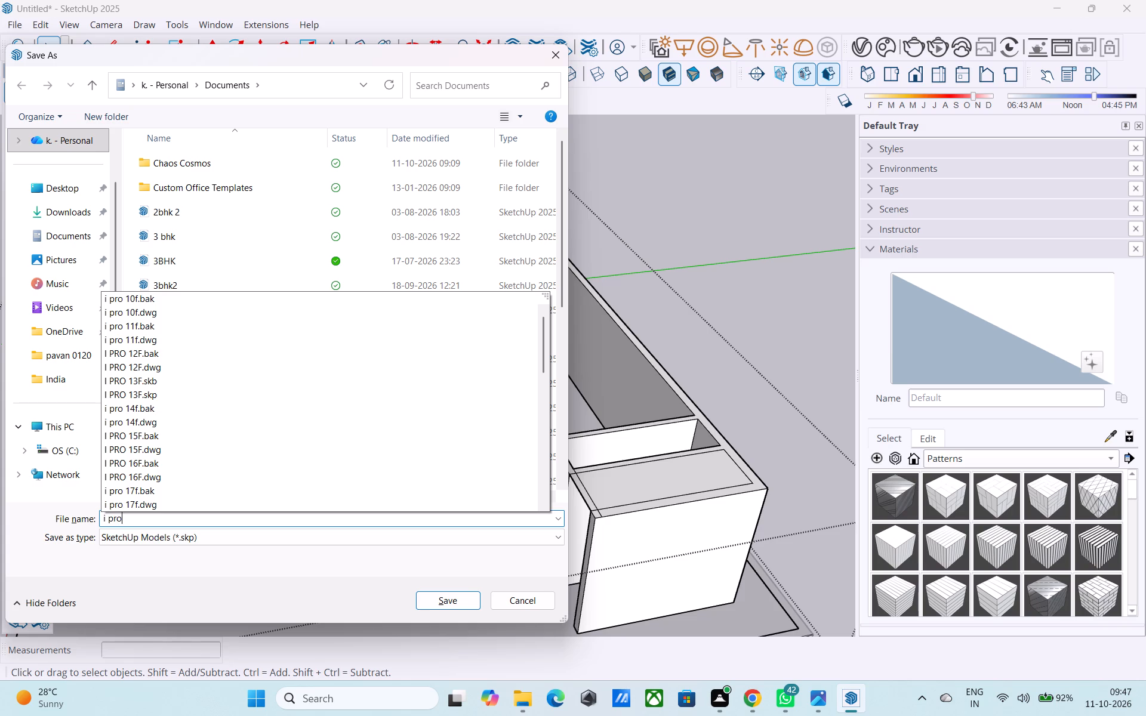
pyautogui.press('space')
pyautogui.write('28')
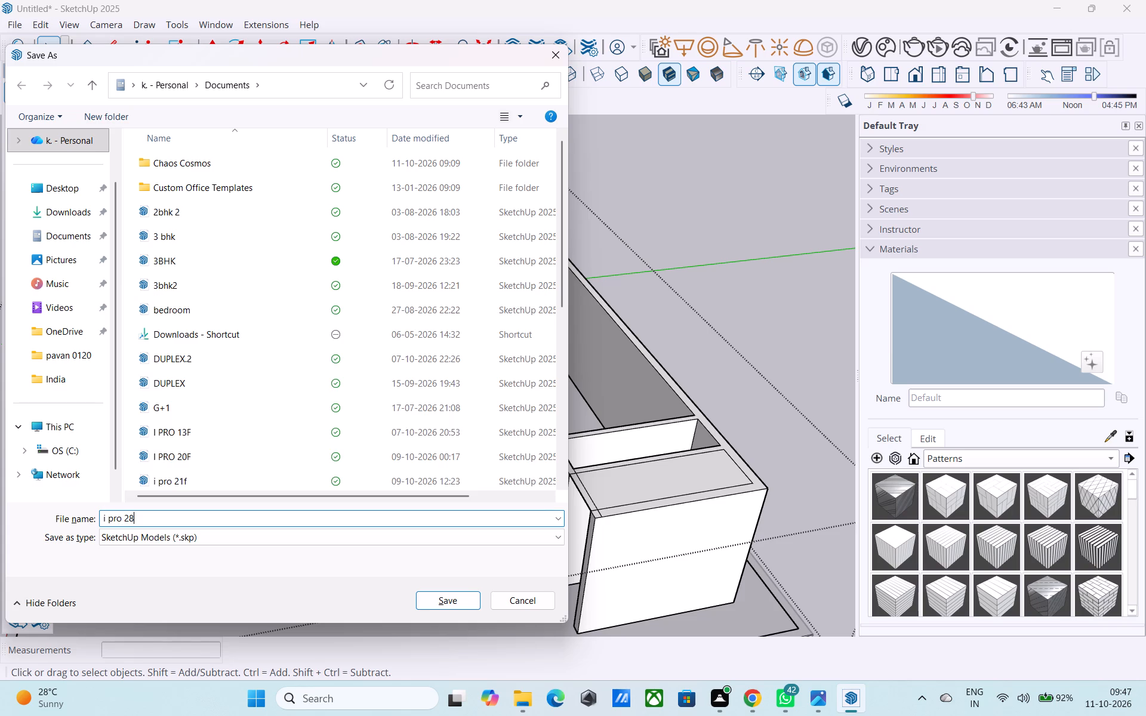
pyautogui.press('f')
pyautogui.click(88, 212)
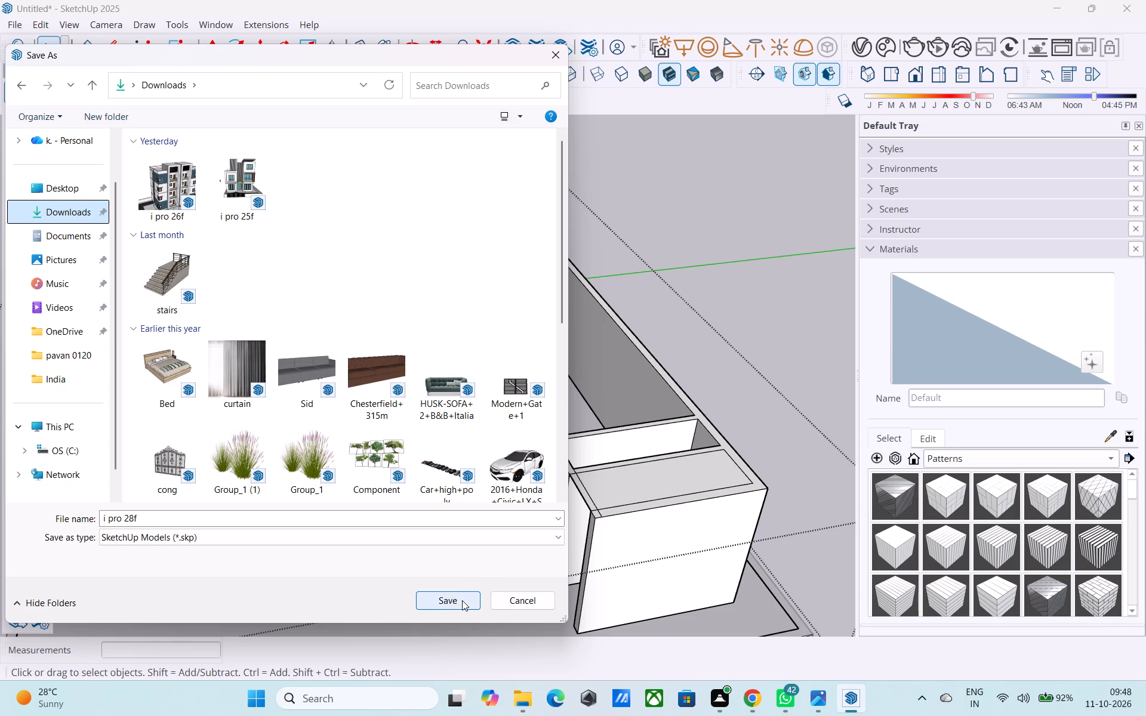
pyautogui.click(467, 601)
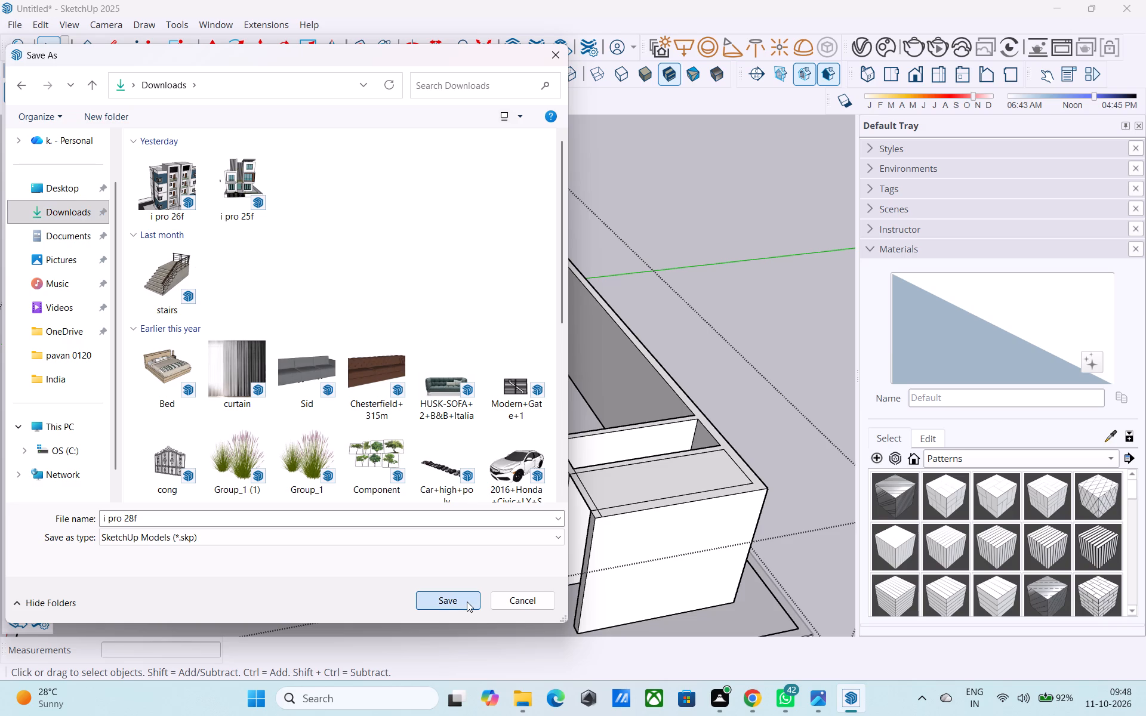
# Examine the outer walls, partitions and entrance passage from several angles.
pyautogui.moveTo(465, 601); pyautogui.dragTo(553, 550, button='middle')
pyautogui.scroll(-2, 486, 542)
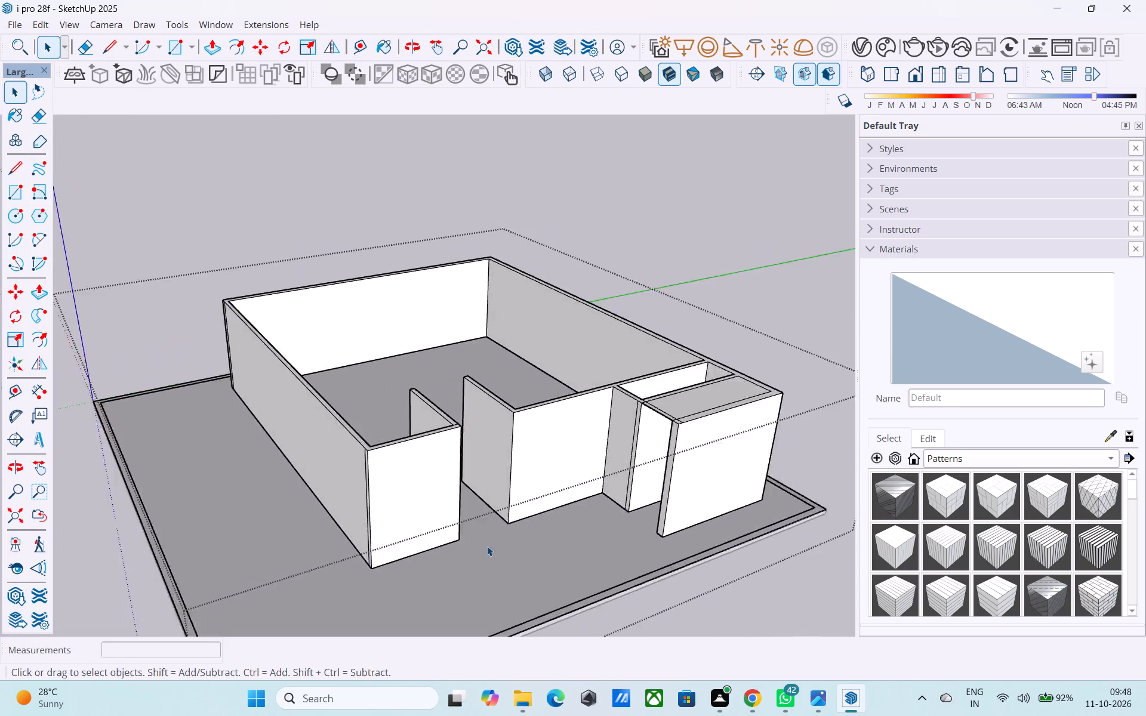
pyautogui.scroll(-1, 487, 546)
pyautogui.moveTo(488, 548); pyautogui.dragTo(392, 570, button='middle')
pyautogui.scroll(4, 422, 564)
pyautogui.scroll(-4, 431, 558)
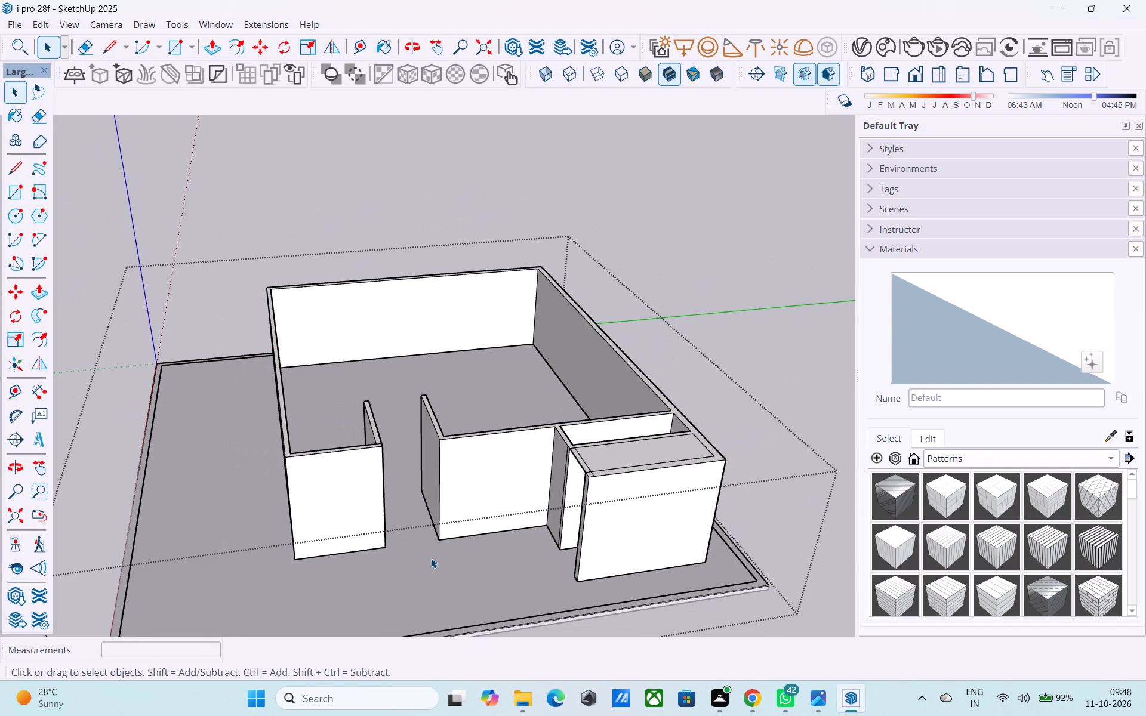
pyautogui.moveTo(432, 558); pyautogui.dragTo(442, 557, button='middle')
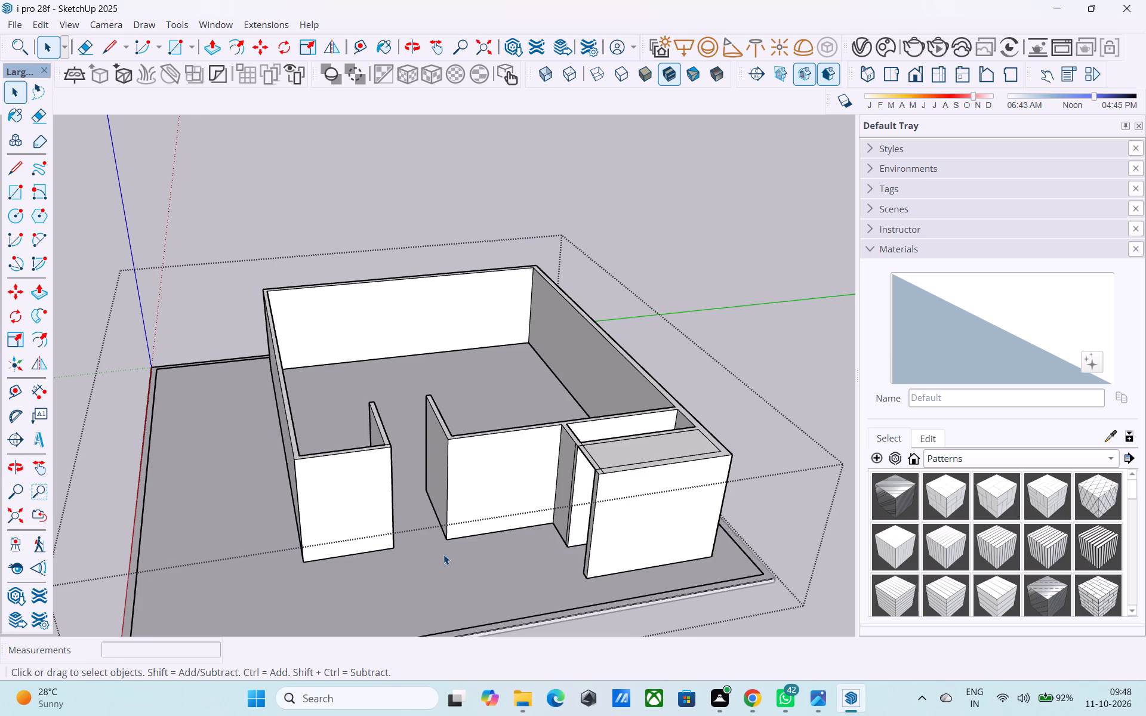
pyautogui.scroll(-2, 446, 550)
pyautogui.keyDown('shift'); pyautogui.moveTo(446, 550); pyautogui.dragTo(584, 560, button='middle'); pyautogui.keyUp('shift')
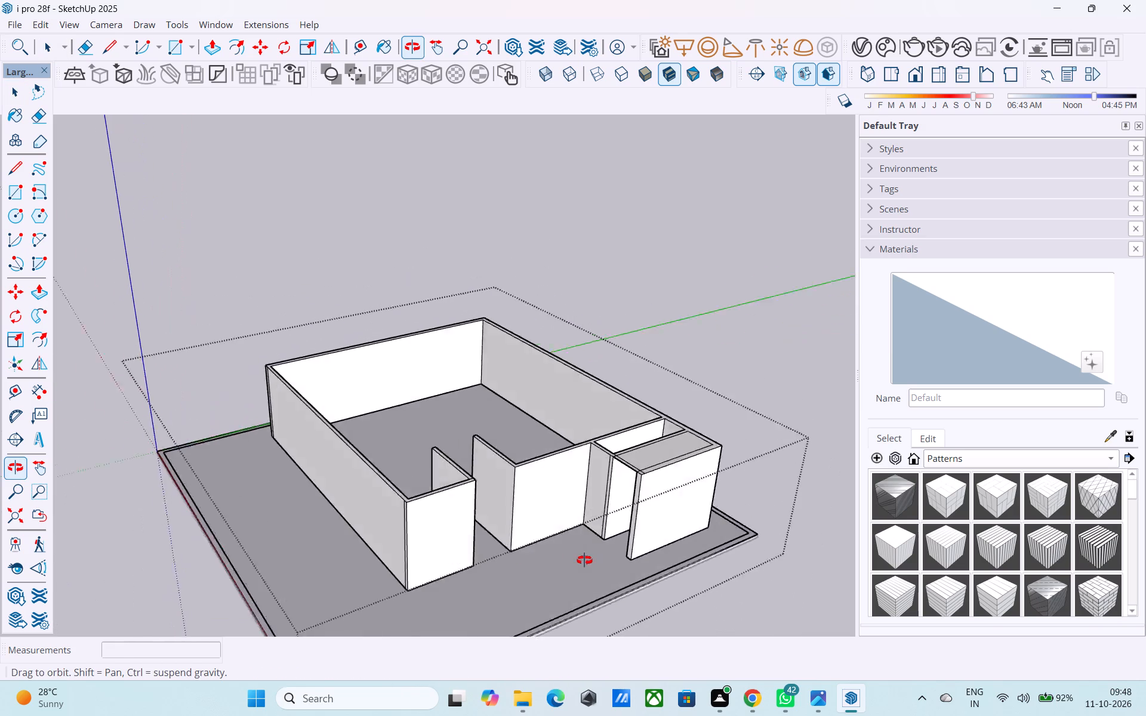
pyautogui.keyDown('shift'); pyautogui.moveTo(584, 560); pyautogui.dragTo(625, 557, button='middle'); pyautogui.keyUp('shift')
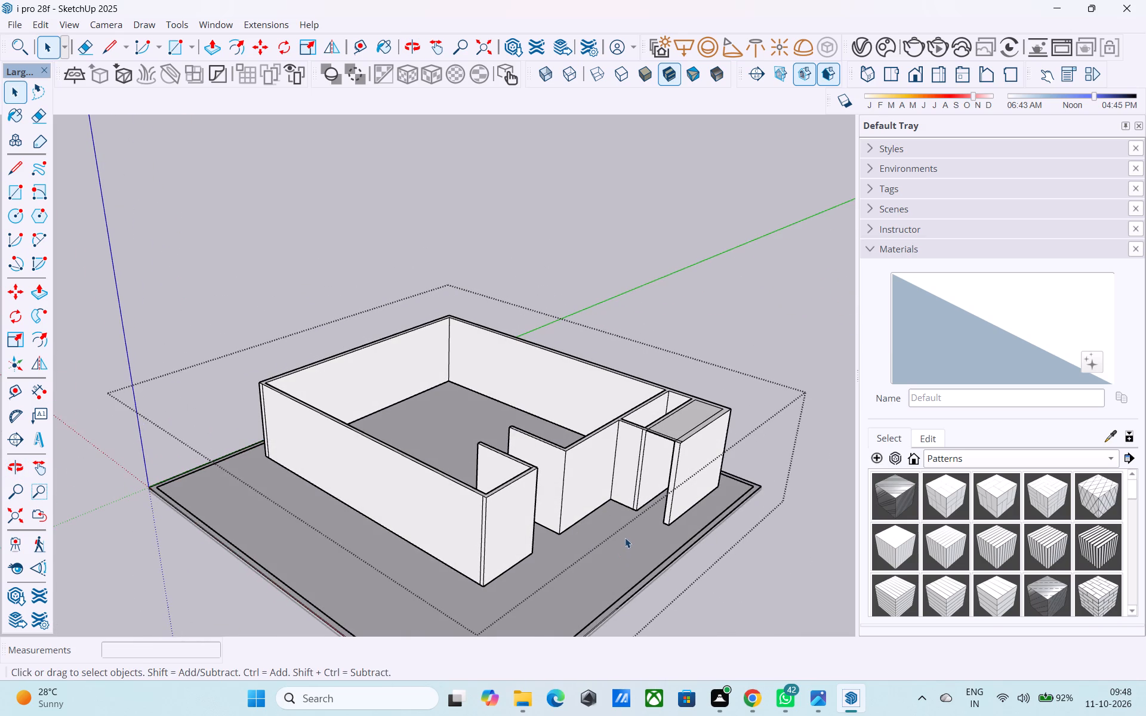
pyautogui.moveTo(640, 529); pyautogui.dragTo(528, 501, button='middle')
pyautogui.moveTo(542, 476); pyautogui.dragTo(602, 492, button='middle')
pyautogui.scroll(1, 584, 480)
pyautogui.keyDown('shift'); pyautogui.moveTo(584, 480); pyautogui.dragTo(585, 496, button='middle'); pyautogui.keyUp('shift')
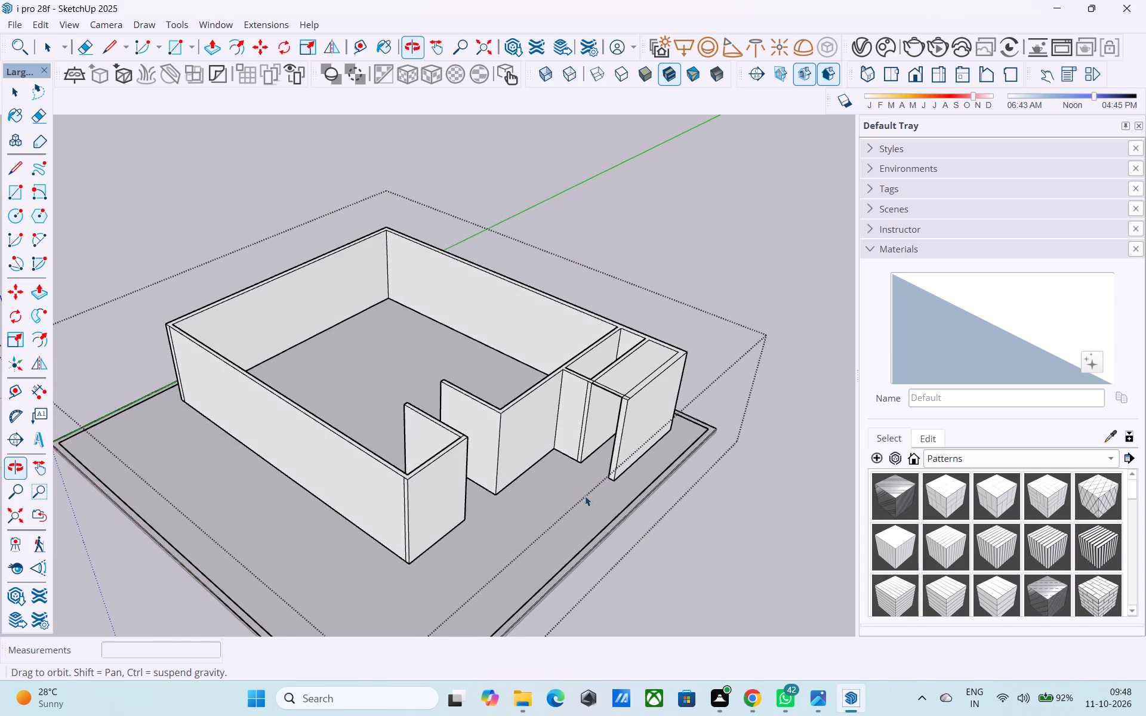
pyautogui.keyDown('shift'); pyautogui.moveTo(585, 496); pyautogui.dragTo(586, 495, button='middle'); pyautogui.keyUp('shift')
pyautogui.moveTo(472, 485); pyautogui.dragTo(489, 484, button='middle')
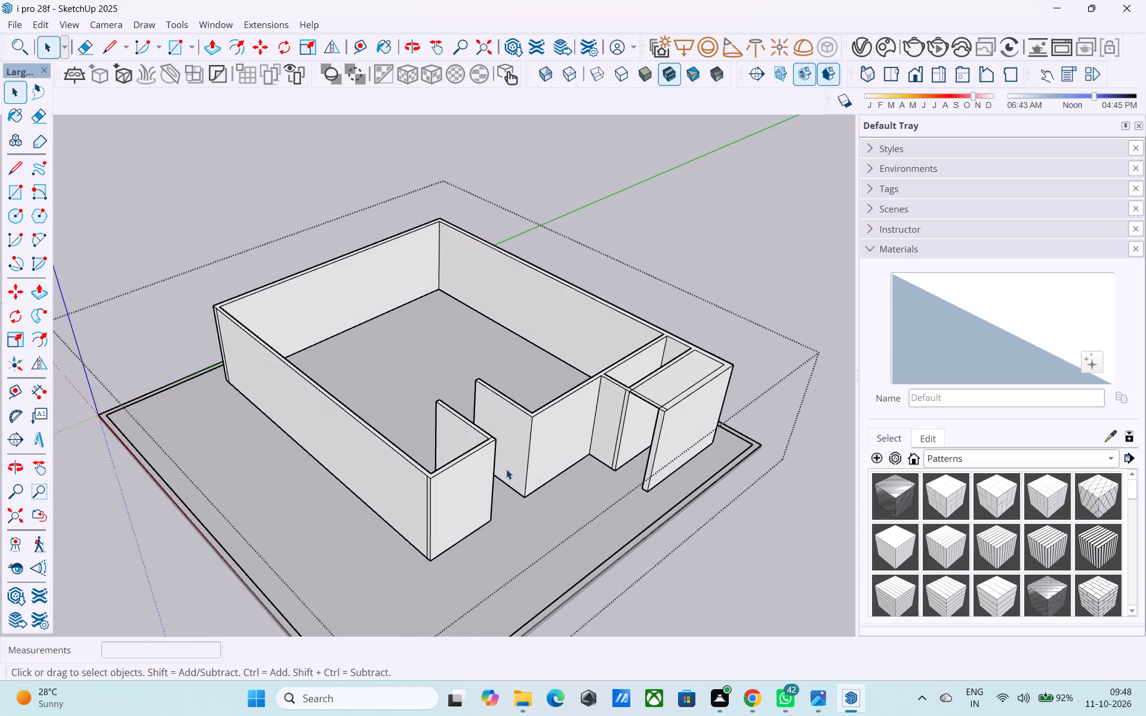
pyautogui.scroll(4, 482, 476)
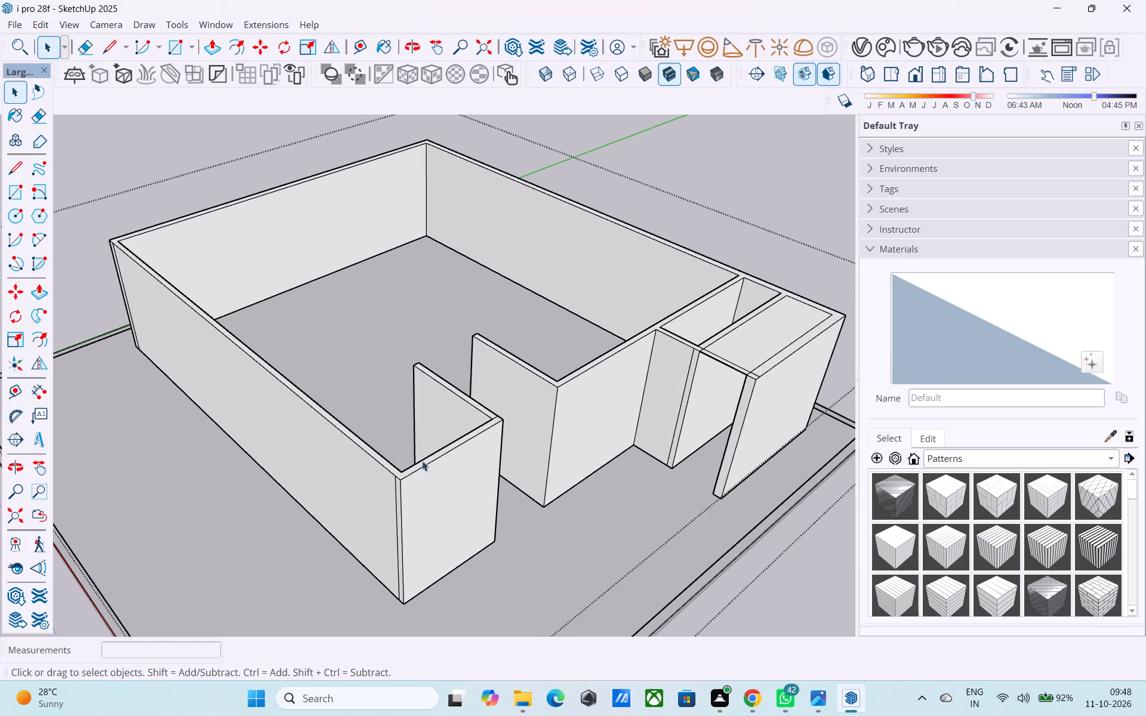
pyautogui.scroll(3, 390, 461)
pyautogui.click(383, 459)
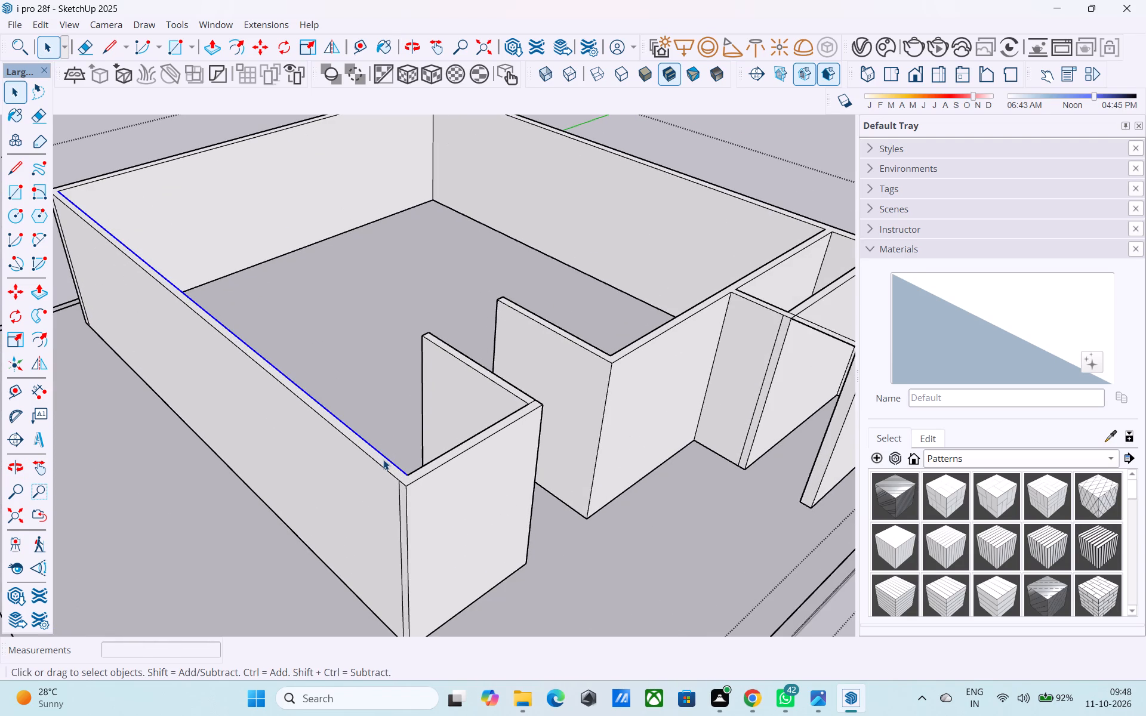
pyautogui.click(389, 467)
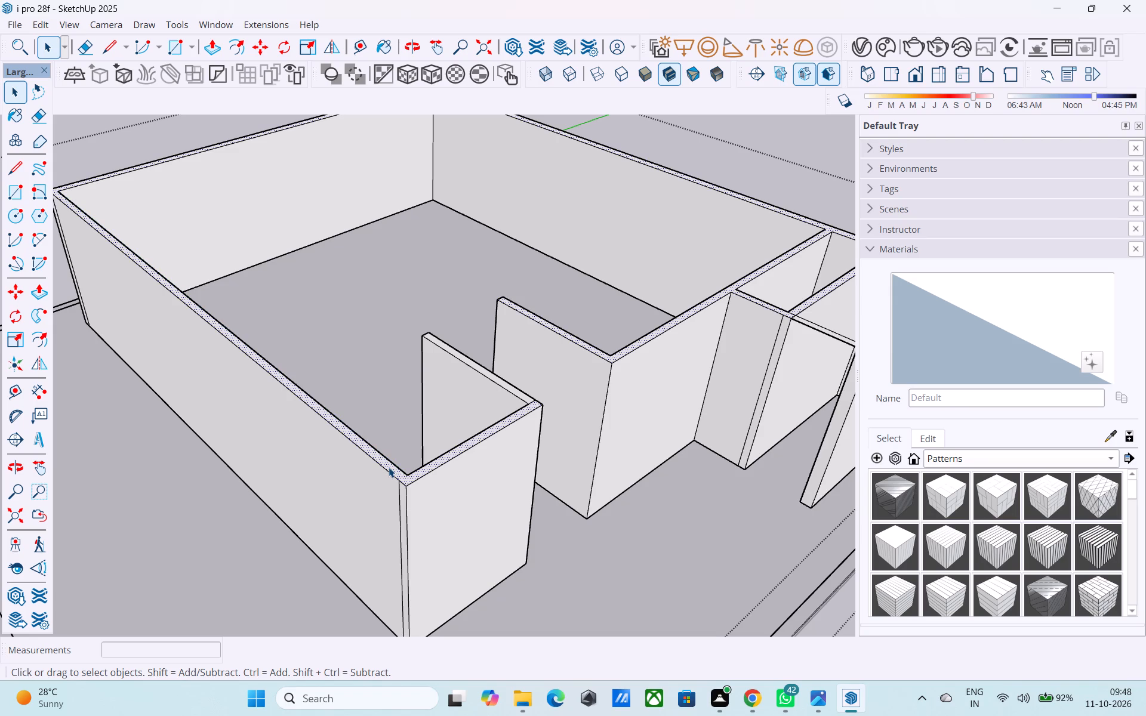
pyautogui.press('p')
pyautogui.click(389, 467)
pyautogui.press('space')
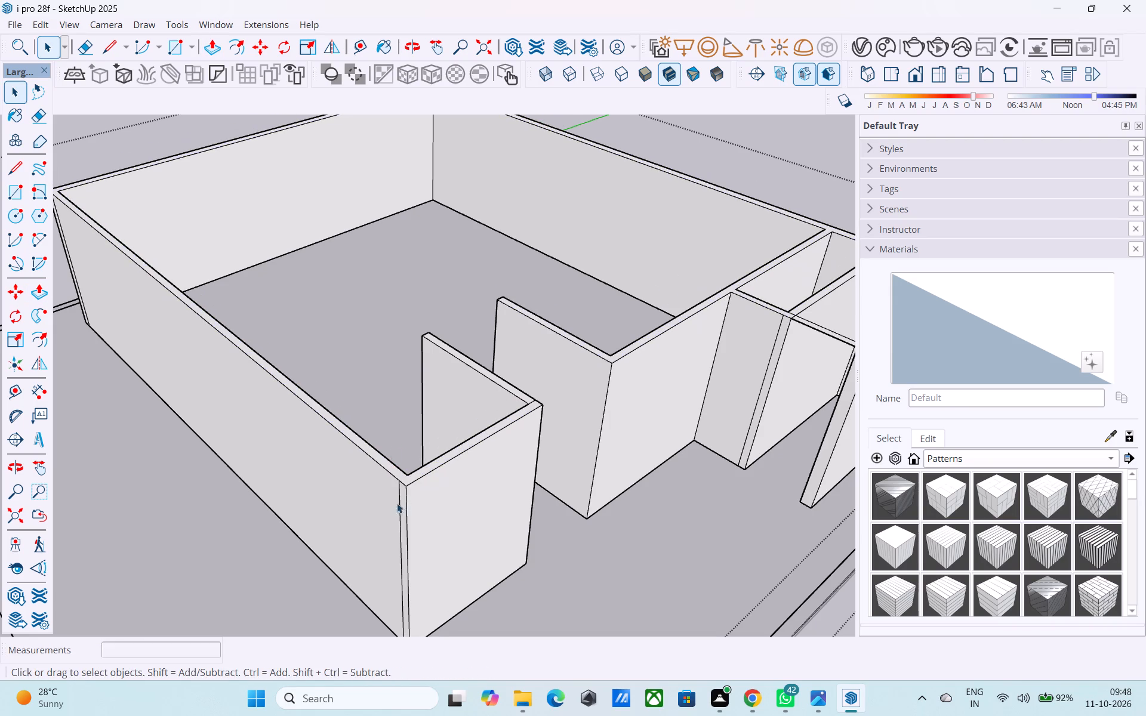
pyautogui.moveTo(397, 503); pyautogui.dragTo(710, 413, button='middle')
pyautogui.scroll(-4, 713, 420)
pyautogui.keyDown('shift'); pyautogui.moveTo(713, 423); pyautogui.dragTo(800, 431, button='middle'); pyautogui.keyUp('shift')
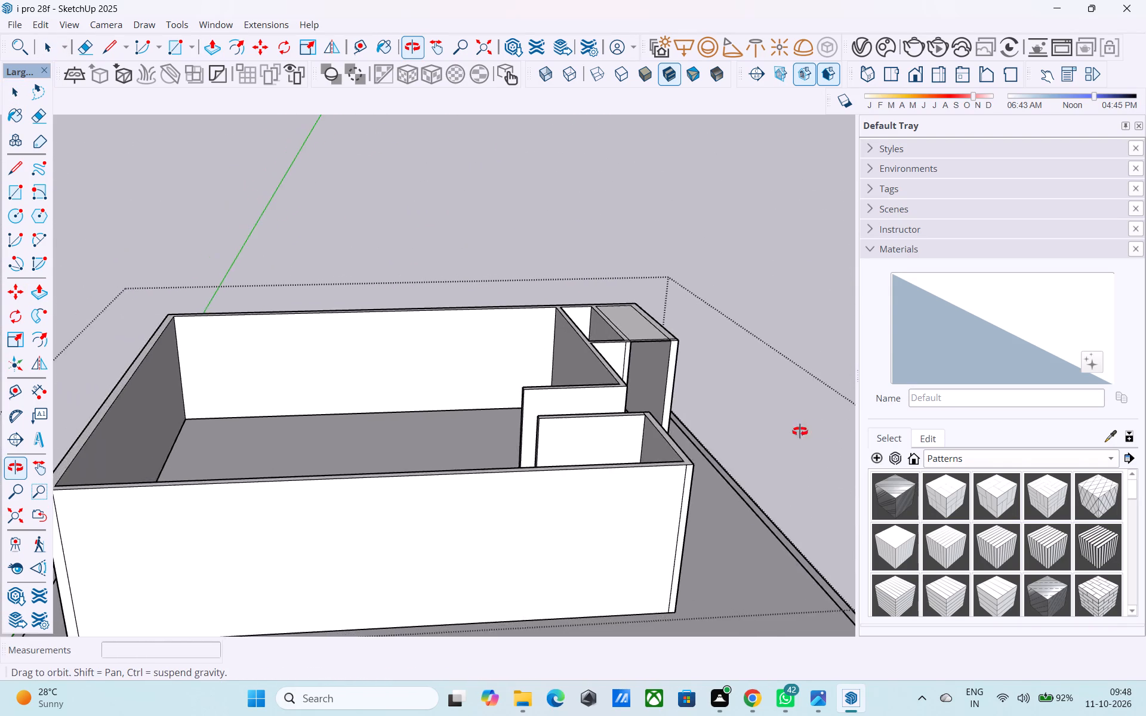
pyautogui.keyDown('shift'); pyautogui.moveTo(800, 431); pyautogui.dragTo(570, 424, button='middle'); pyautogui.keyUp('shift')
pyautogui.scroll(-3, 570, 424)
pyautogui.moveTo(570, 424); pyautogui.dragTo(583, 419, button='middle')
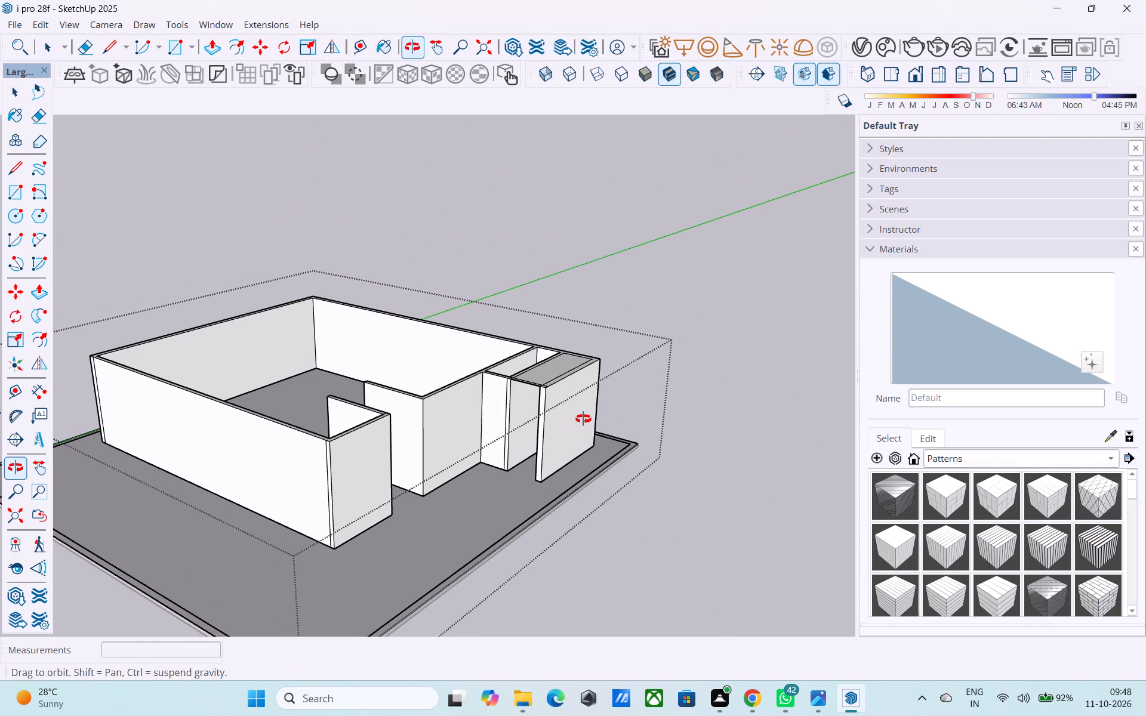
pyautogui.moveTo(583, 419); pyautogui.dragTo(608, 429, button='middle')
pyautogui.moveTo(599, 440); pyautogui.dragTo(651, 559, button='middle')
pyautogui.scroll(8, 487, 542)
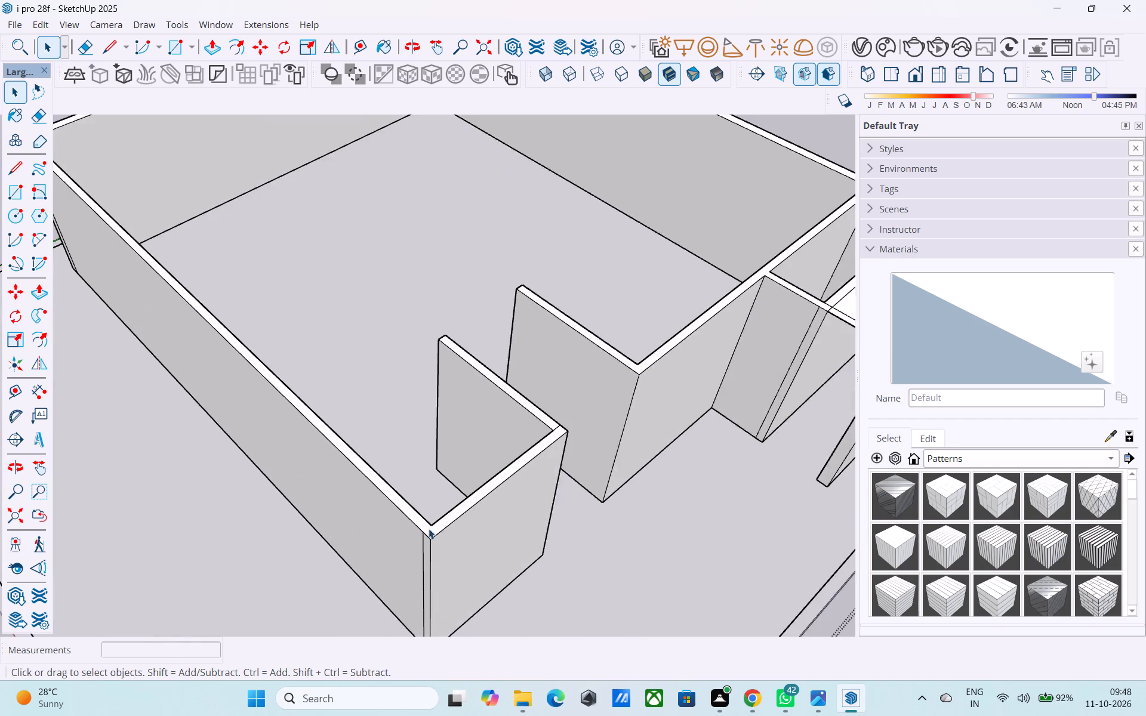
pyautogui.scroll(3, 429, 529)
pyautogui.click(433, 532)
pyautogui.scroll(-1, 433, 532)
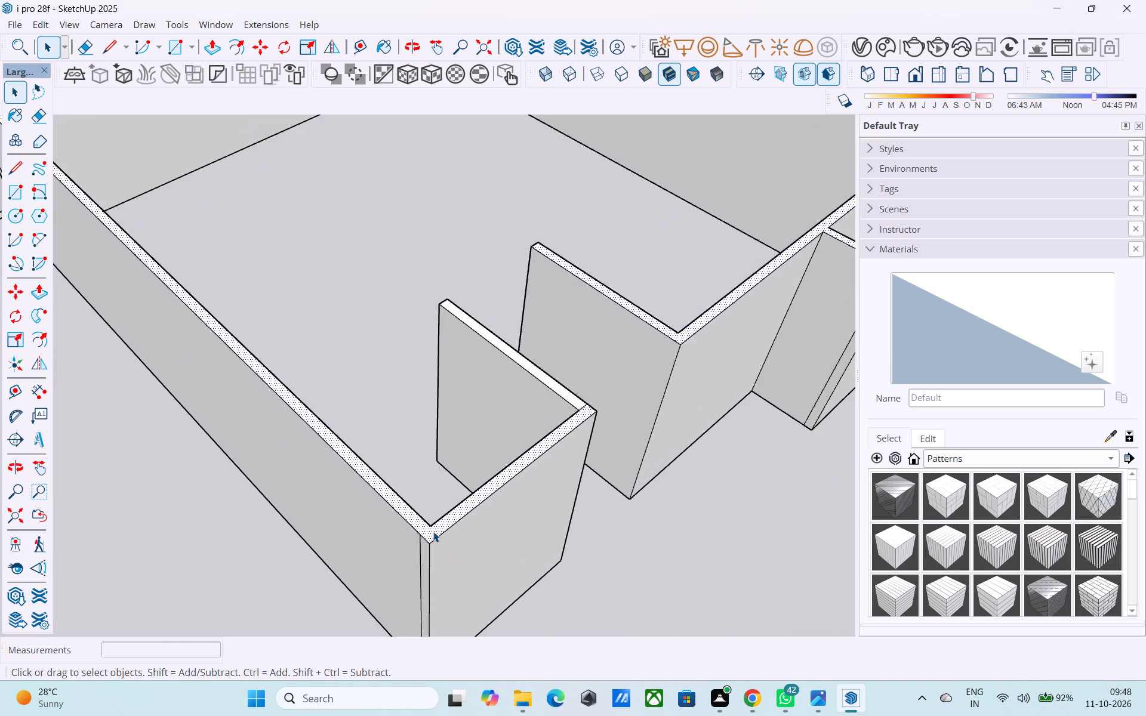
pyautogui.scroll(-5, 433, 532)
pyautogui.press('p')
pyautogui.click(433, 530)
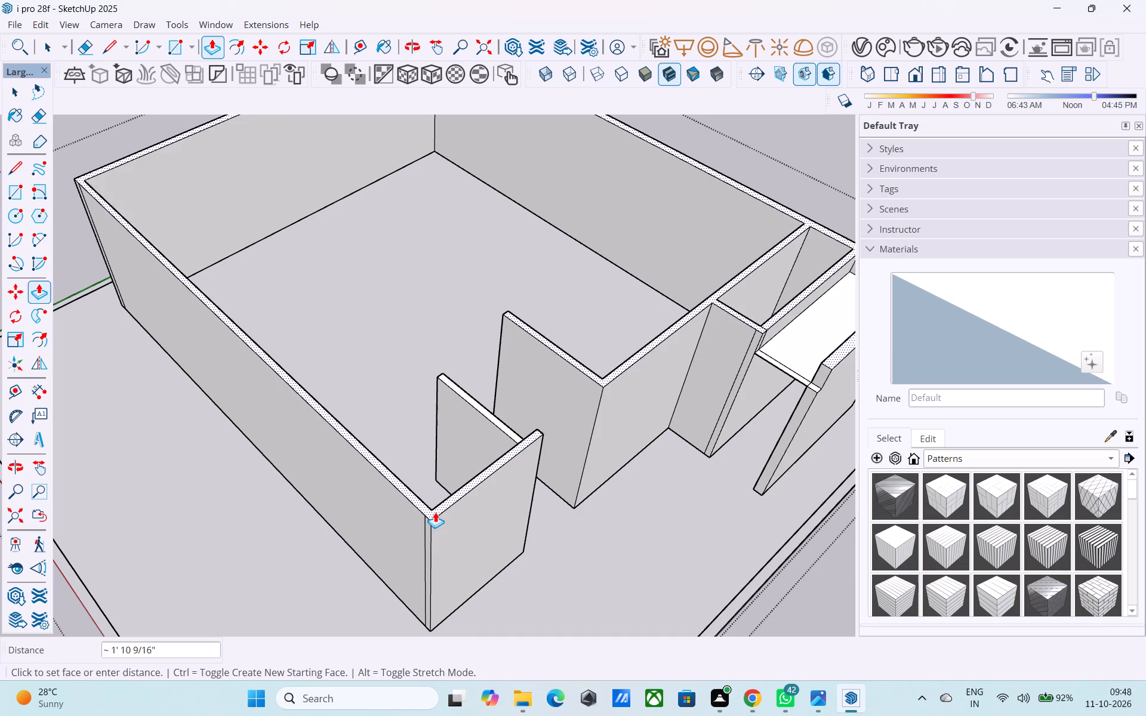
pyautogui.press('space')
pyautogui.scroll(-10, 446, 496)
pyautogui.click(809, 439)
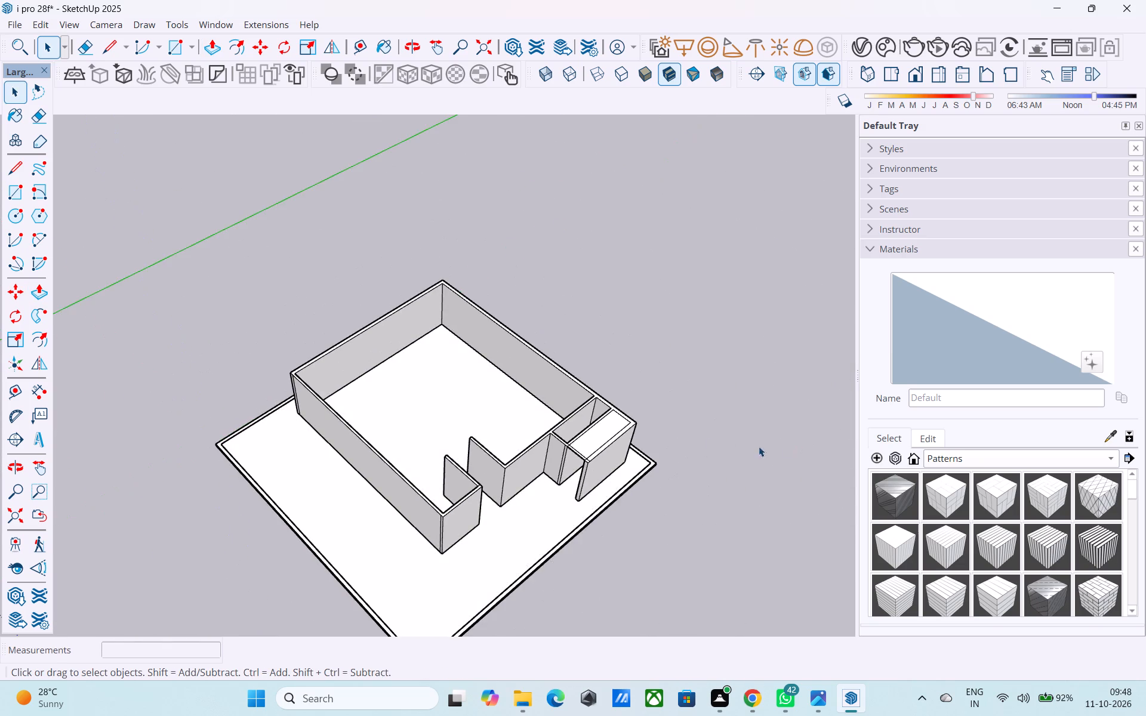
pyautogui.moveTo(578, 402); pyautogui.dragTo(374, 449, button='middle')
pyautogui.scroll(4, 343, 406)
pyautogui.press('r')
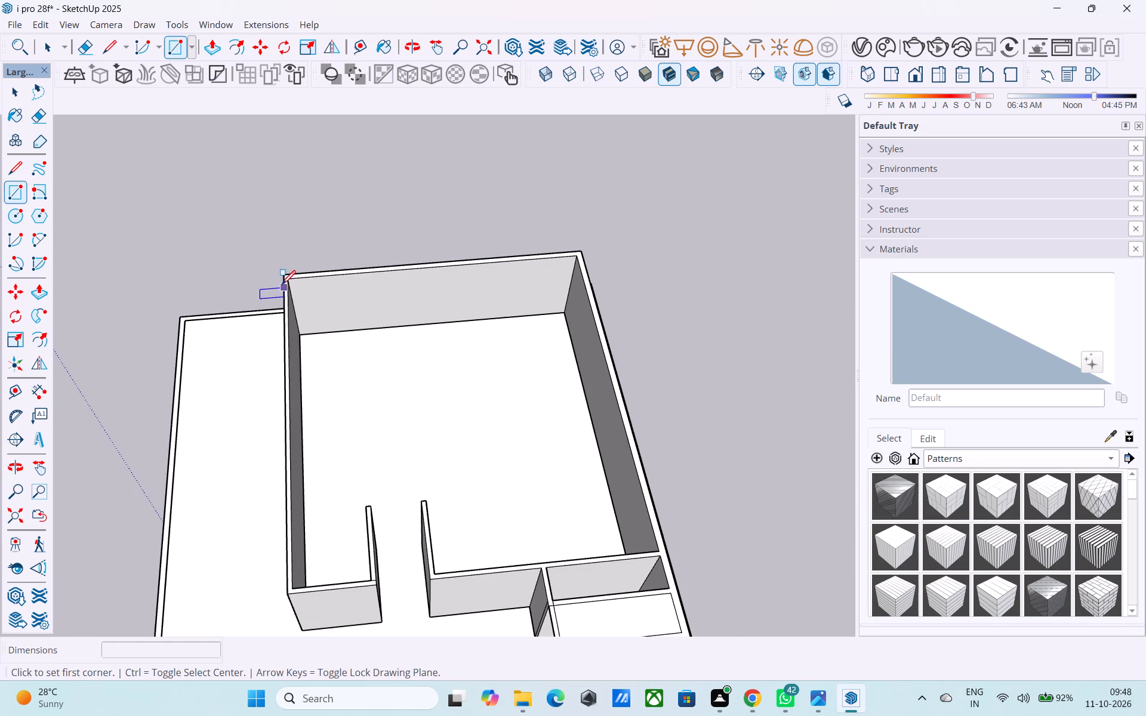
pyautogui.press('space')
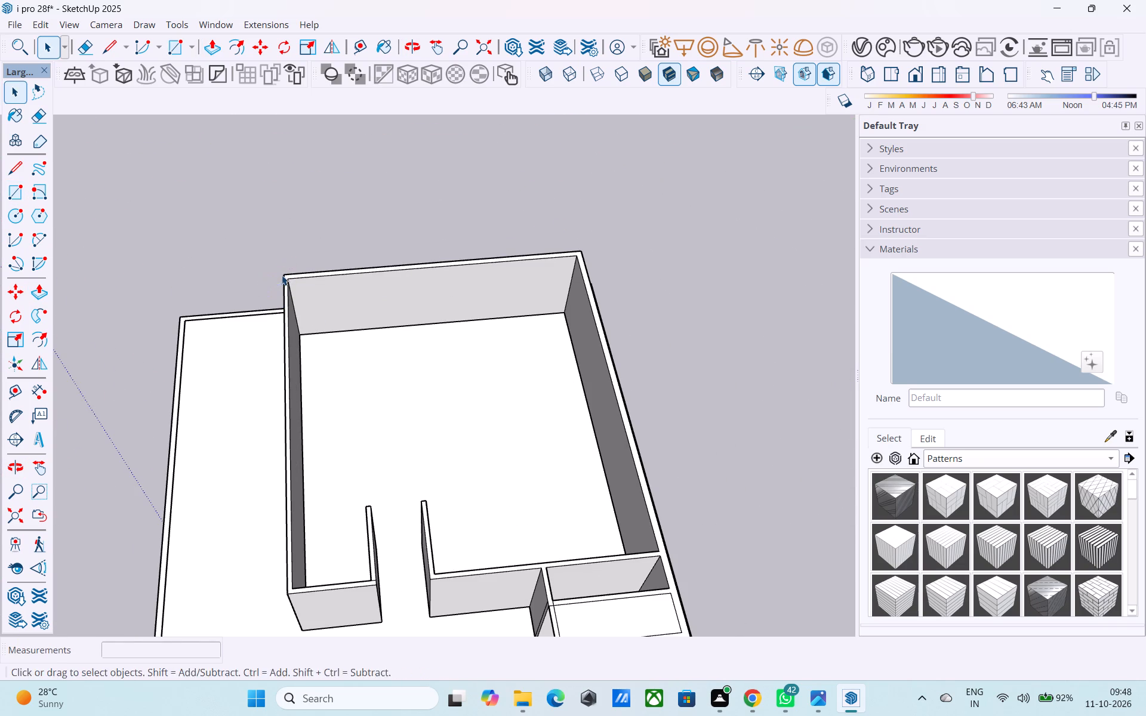
# Examine the whole wall layout from above and from the front, including the covered small room at the front corner.
pyautogui.moveTo(300, 315); pyautogui.dragTo(537, 180, button='middle')
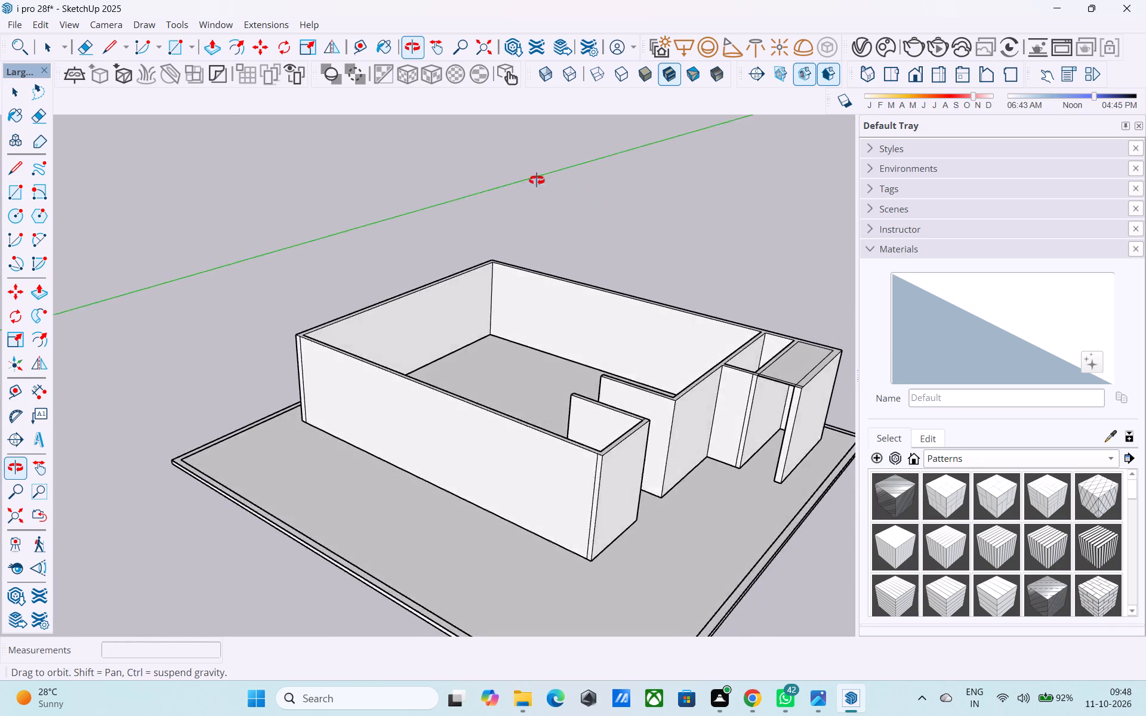
pyautogui.moveTo(537, 180); pyautogui.dragTo(467, 236, button='middle')
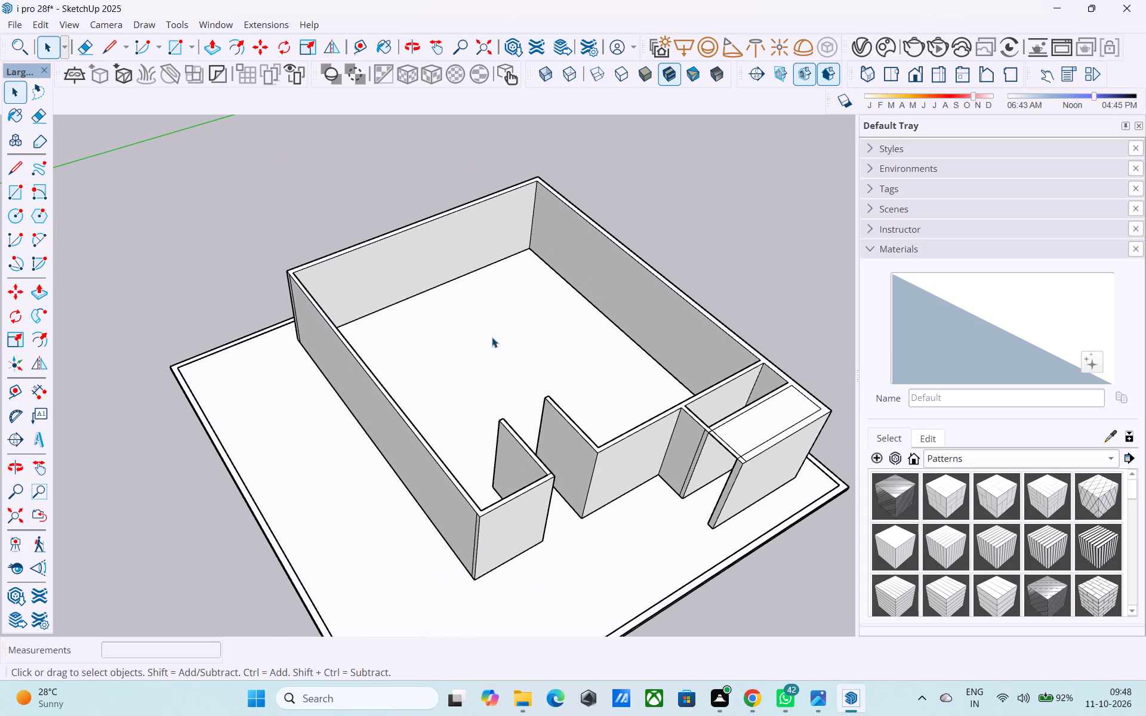
pyautogui.moveTo(492, 338); pyautogui.dragTo(471, 322, button='middle')
pyautogui.keyDown('shift'); pyautogui.moveTo(471, 322); pyautogui.dragTo(469, 323, button='middle'); pyautogui.keyUp('shift')
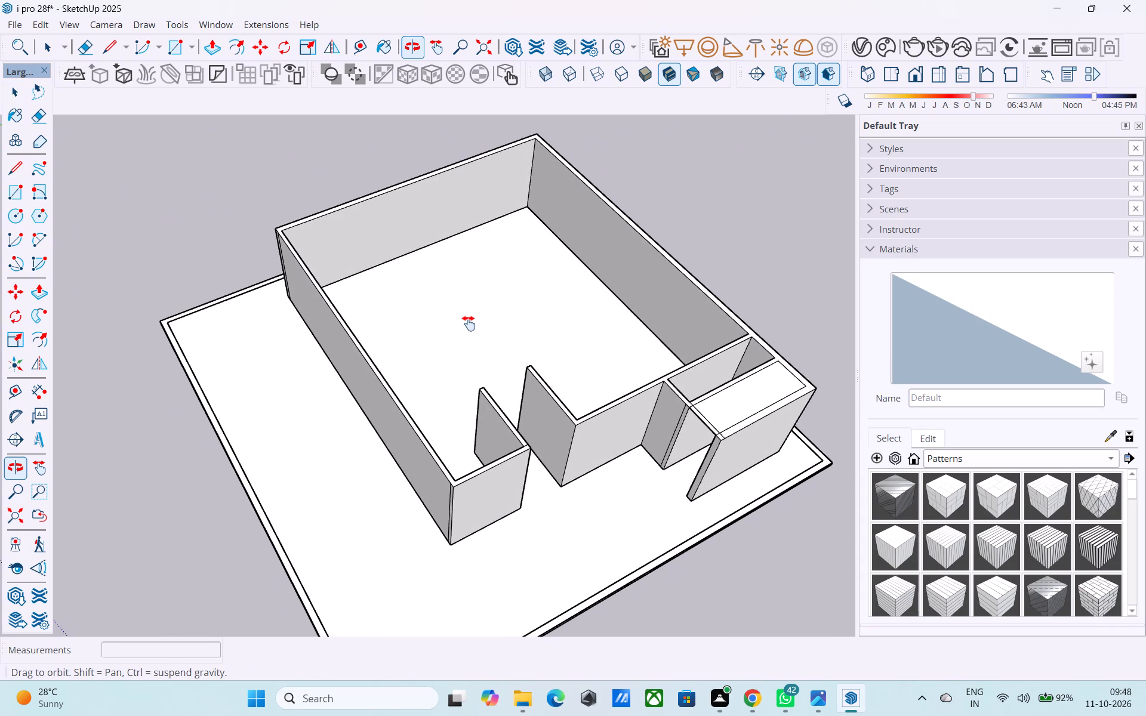
pyautogui.keyDown('shift'); pyautogui.moveTo(469, 323); pyautogui.dragTo(462, 325, button='middle'); pyautogui.keyUp('shift')
pyautogui.moveTo(462, 325); pyautogui.dragTo(461, 316, button='middle')
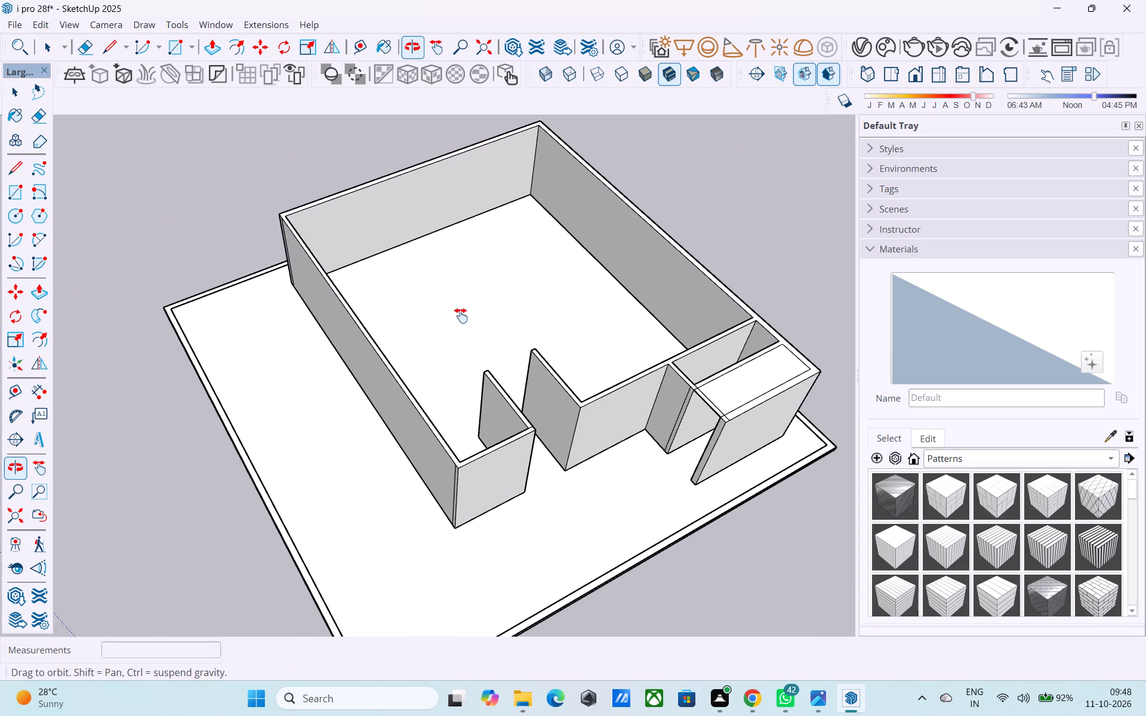
pyautogui.moveTo(461, 316); pyautogui.dragTo(384, 319, button='middle')
pyautogui.keyDown('shift'); pyautogui.moveTo(448, 389); pyautogui.dragTo(261, 211, button='middle'); pyautogui.keyUp('shift')
pyautogui.moveTo(519, 407); pyautogui.dragTo(483, 449, button='middle')
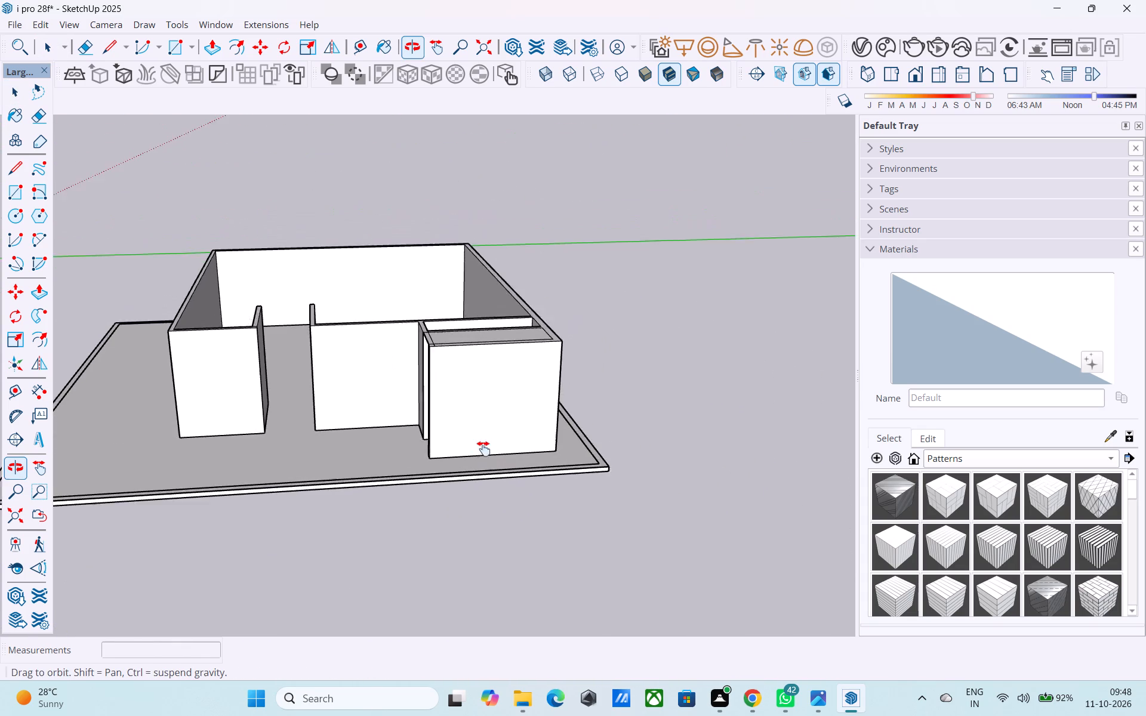
pyautogui.moveTo(483, 449); pyautogui.dragTo(471, 517, button='middle')
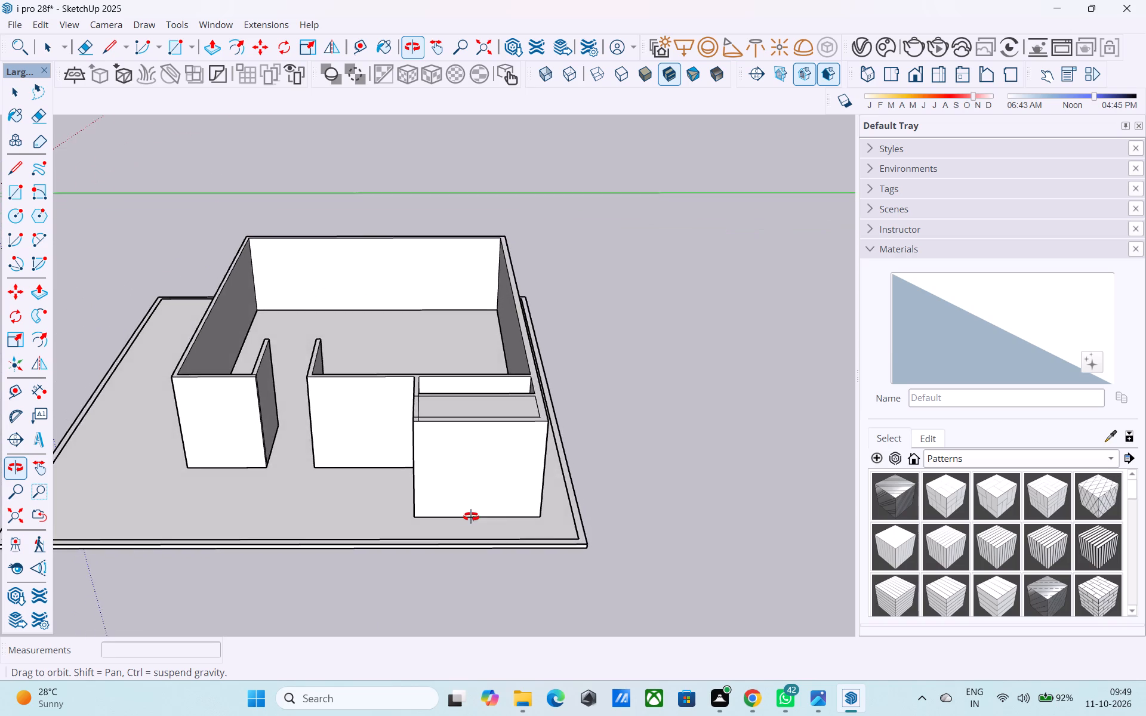
pyautogui.moveTo(471, 517); pyautogui.dragTo(703, 513, button='middle')
pyautogui.keyDown('shift'); pyautogui.moveTo(544, 406); pyautogui.dragTo(510, 462, button='middle'); pyautogui.keyUp('shift')
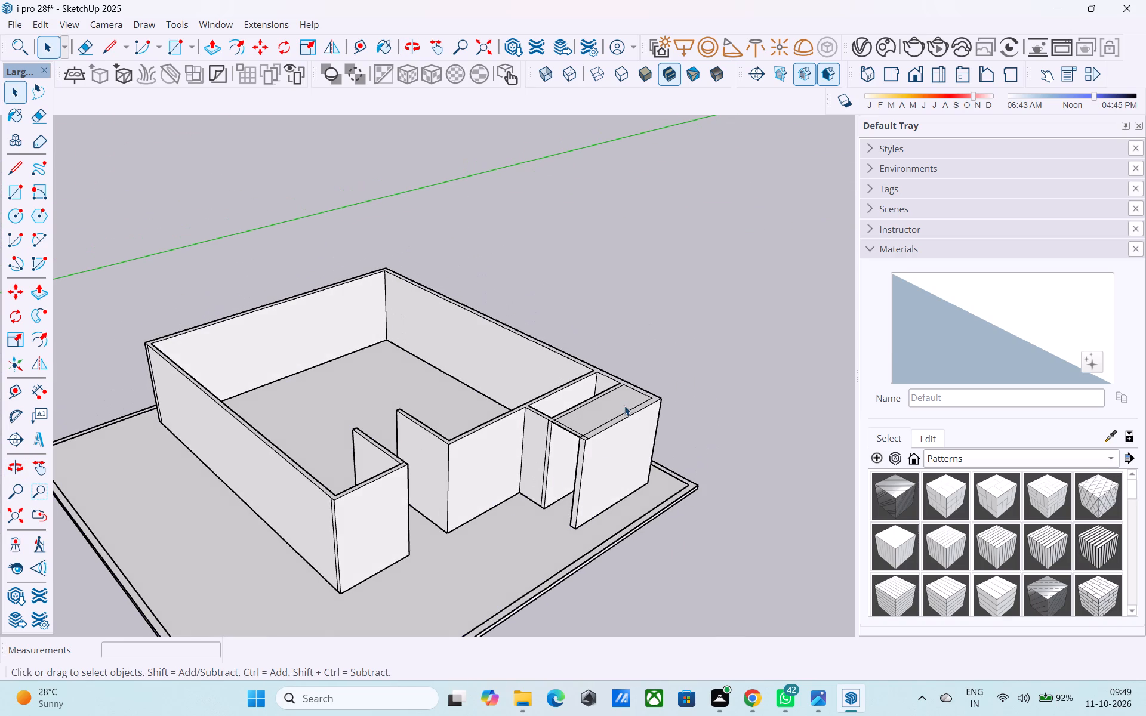
# Delete the top face covering the small room at the front corner, inside the wall group.
pyautogui.click(624, 406)
pyautogui.doubleClick(623, 408)
pyautogui.click(617, 408)
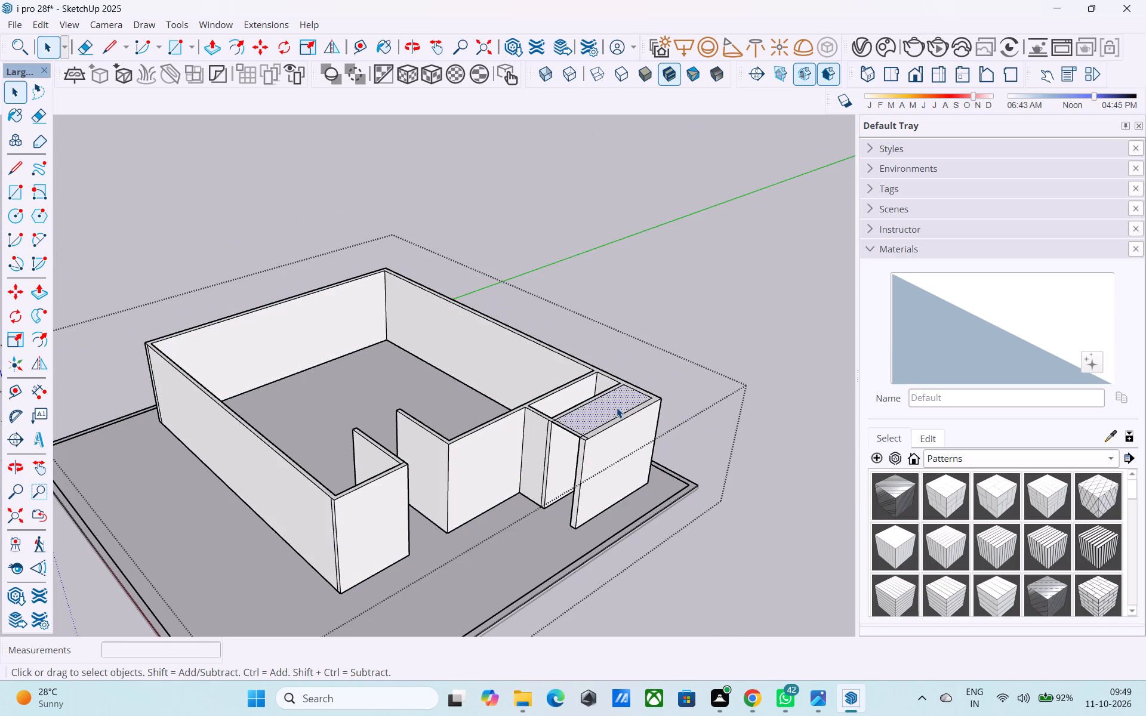
pyautogui.press('Delete')
pyautogui.moveTo(381, 433); pyautogui.dragTo(382, 457, button='middle')
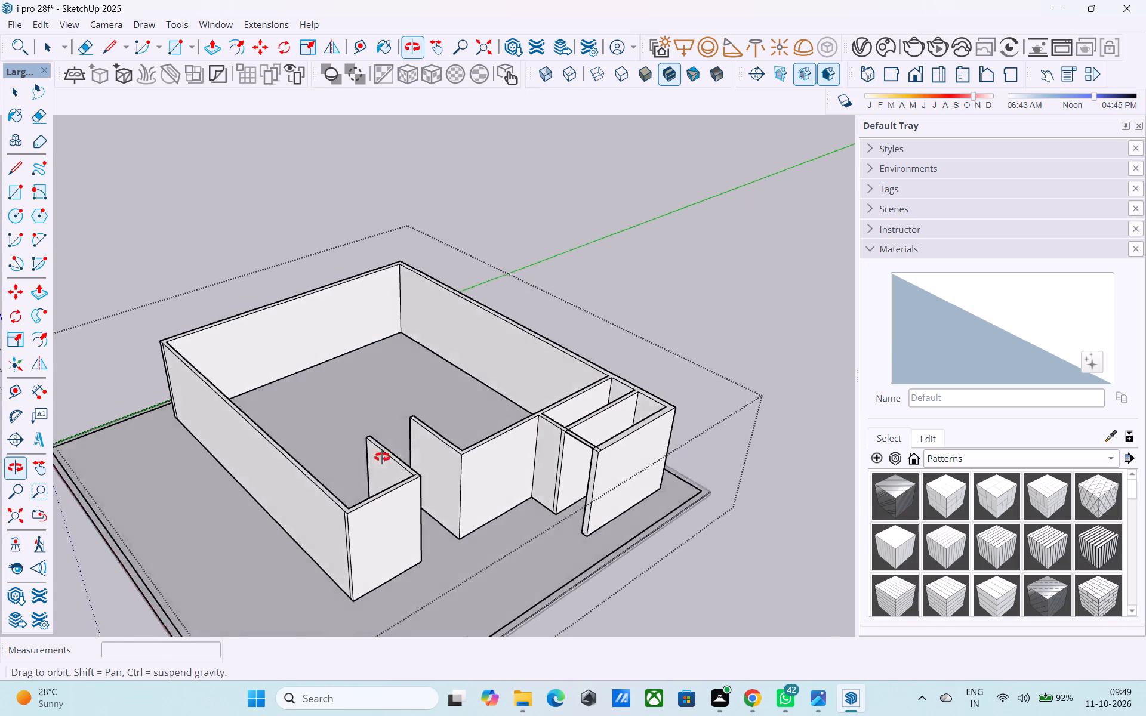
# Push/Pull the top face of the outer walls up by 12'.
pyautogui.moveTo(382, 457); pyautogui.dragTo(372, 470, button='middle')
pyautogui.scroll(8, 334, 501)
pyautogui.click(265, 474)
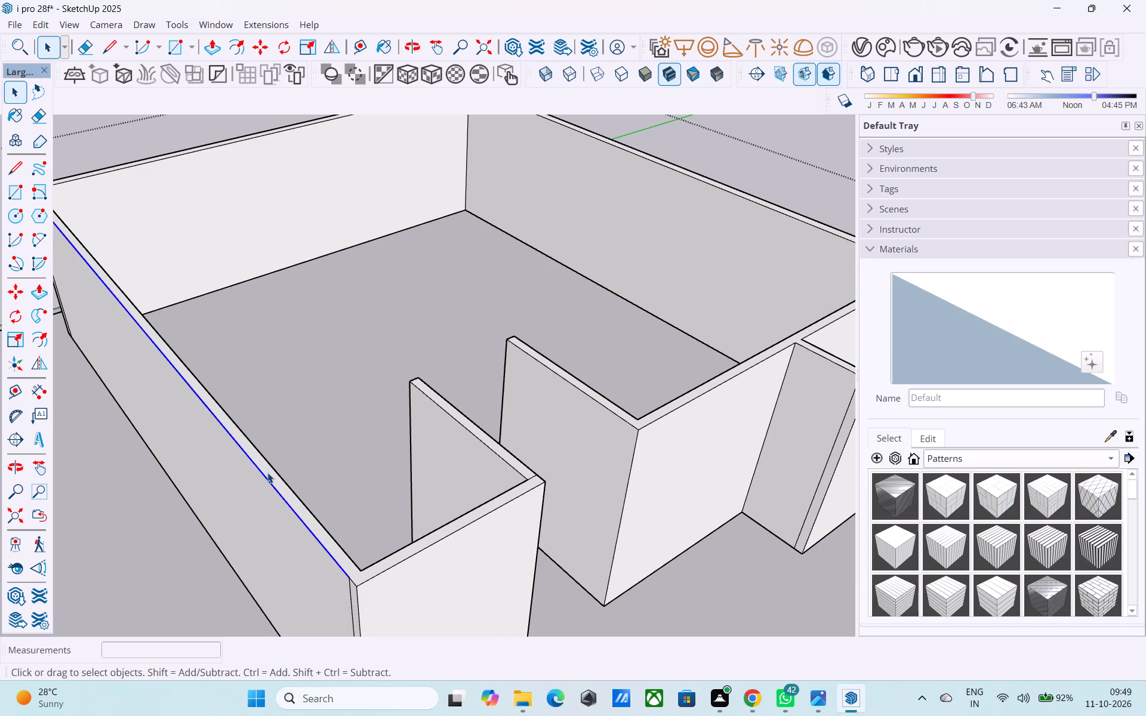
pyautogui.click(267, 473)
pyautogui.press('p')
pyautogui.click(270, 471)
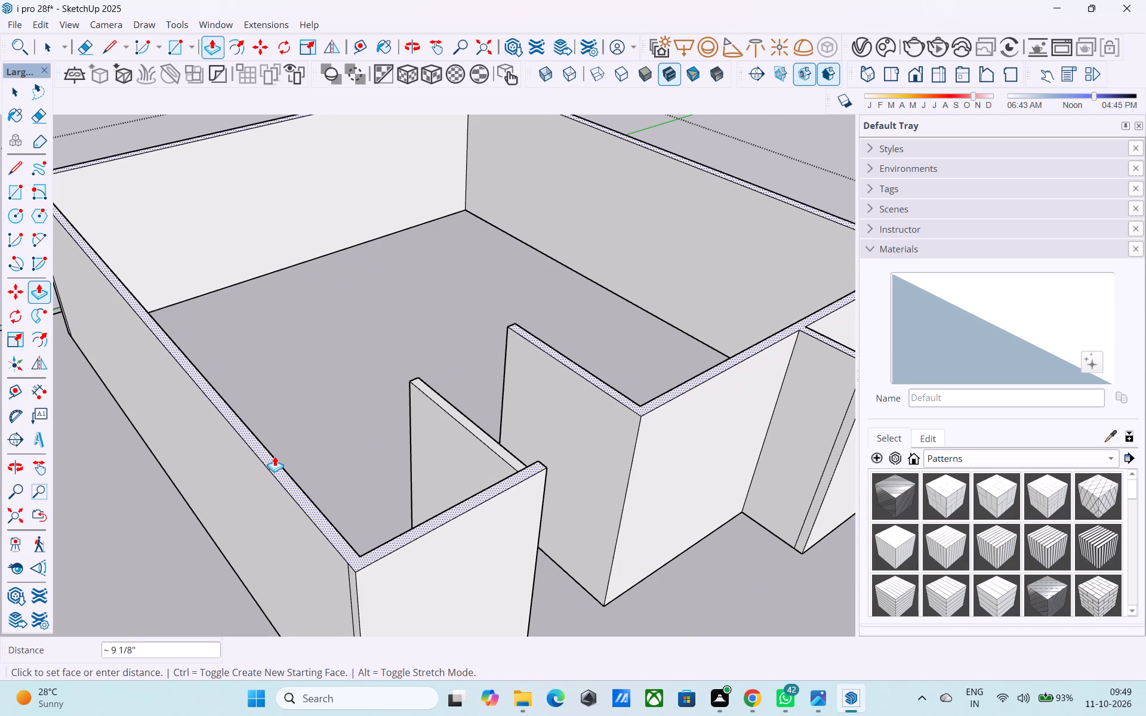
pyautogui.write("12'")
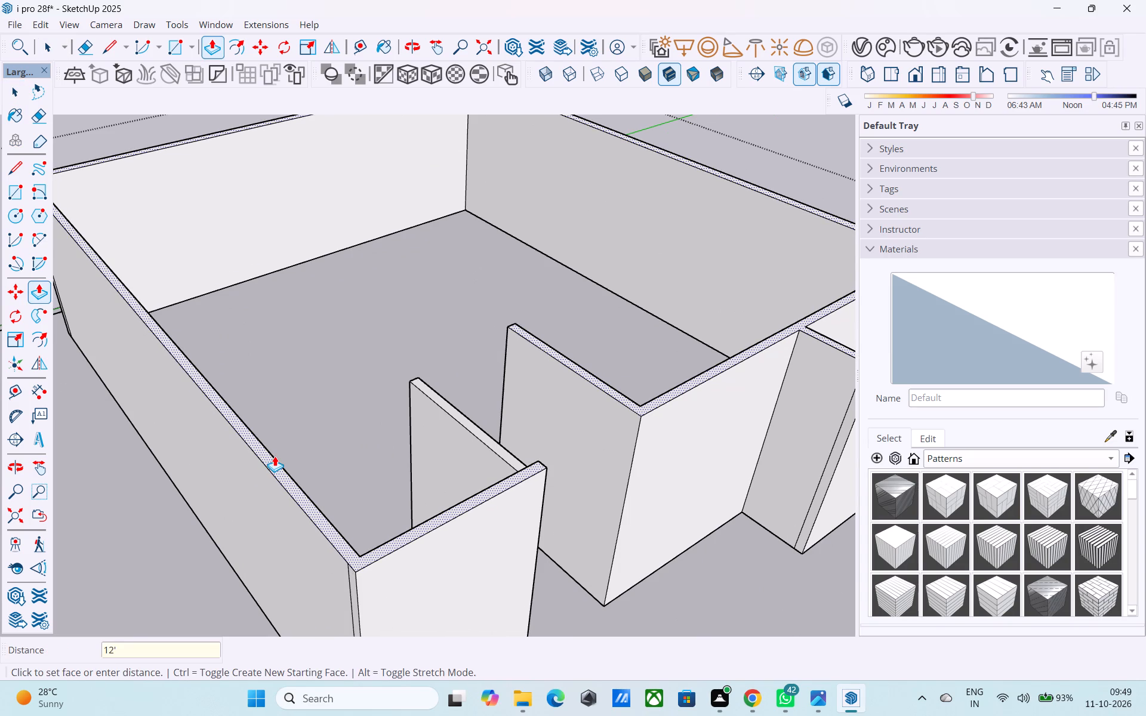
pyautogui.press('Return')
pyautogui.press('space')
# Erase the stray vertical edges at the raised walls' front corner and on the partition beside the small front room.
pyautogui.scroll(-2, 284, 468)
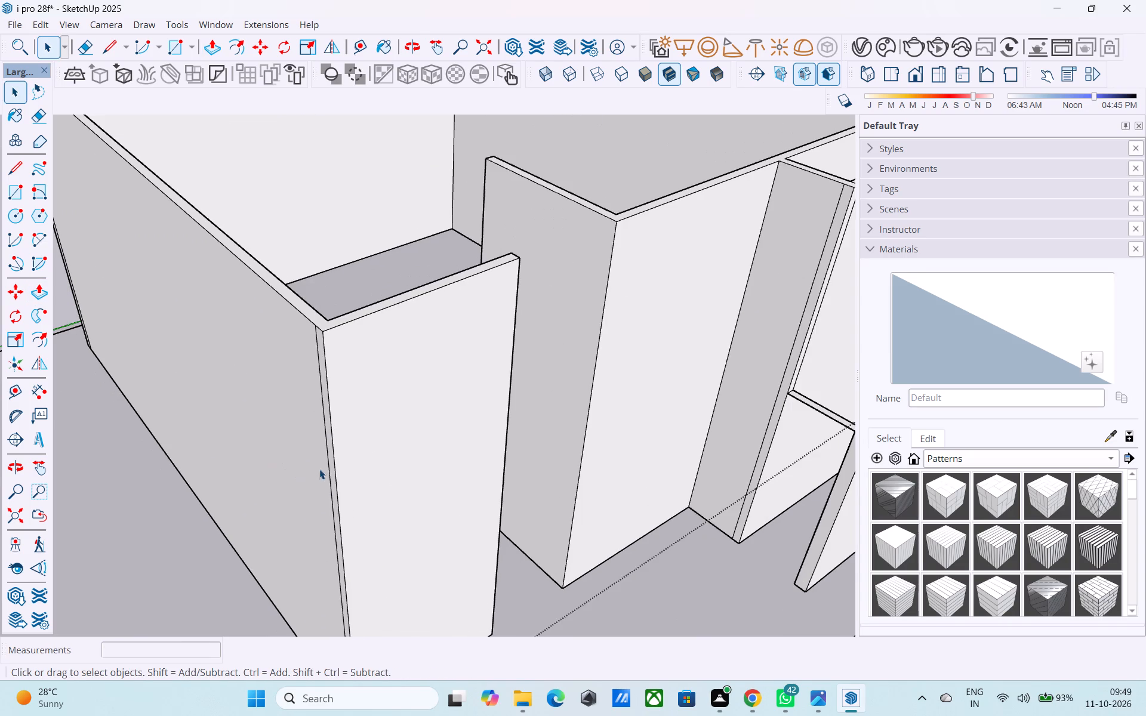
pyautogui.press('e')
pyautogui.moveTo(320, 469); pyautogui.dragTo(403, 424, button='middle')
pyautogui.scroll(4, 355, 427)
pyautogui.click(336, 409)
pyautogui.scroll(-3, 336, 409)
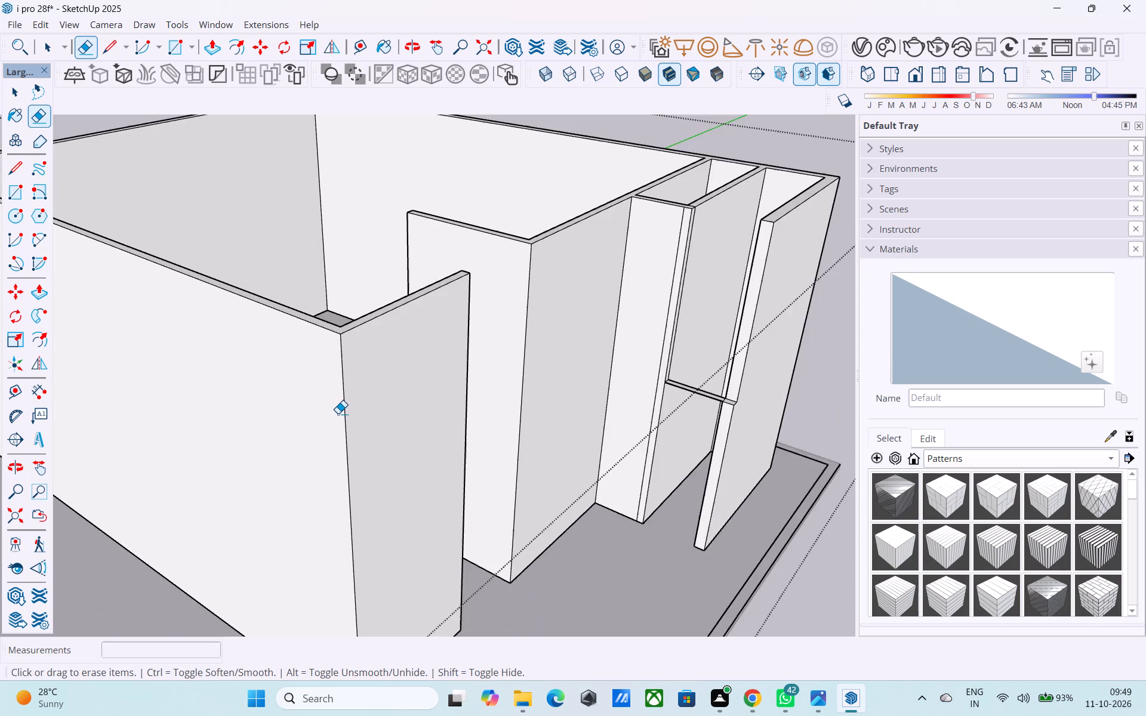
pyautogui.scroll(-7, 338, 413)
pyautogui.scroll(9, 606, 358)
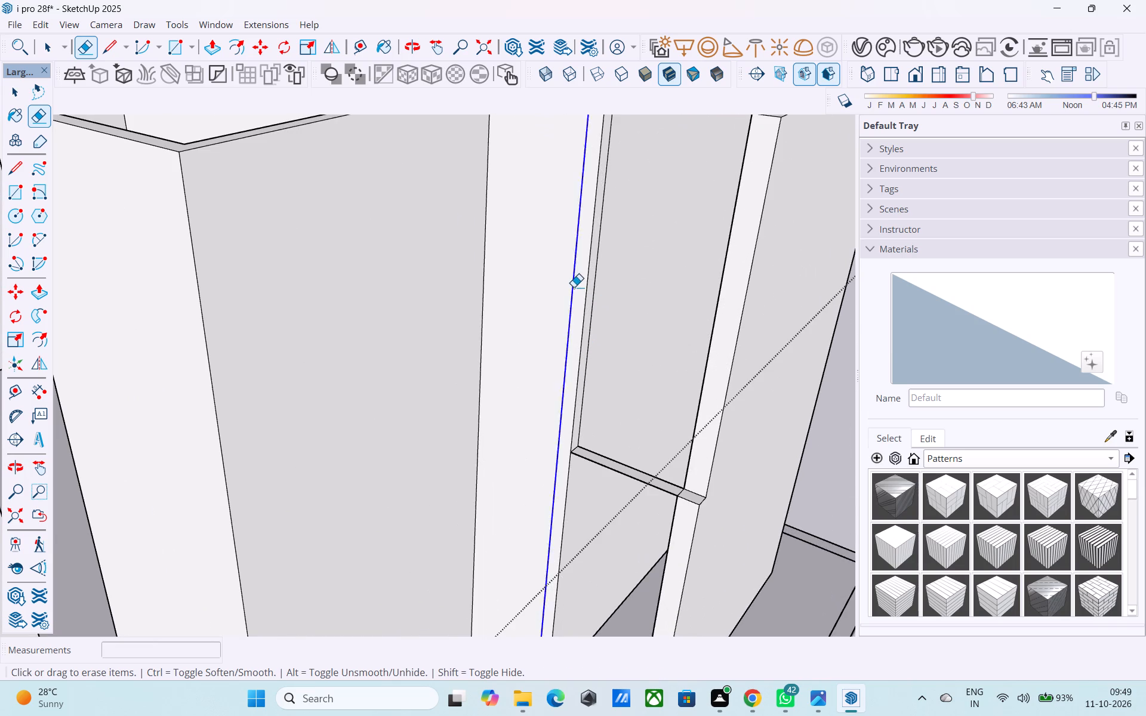
pyautogui.click(574, 287)
pyautogui.click(594, 289)
pyautogui.moveTo(594, 291); pyautogui.dragTo(553, 472, button='middle')
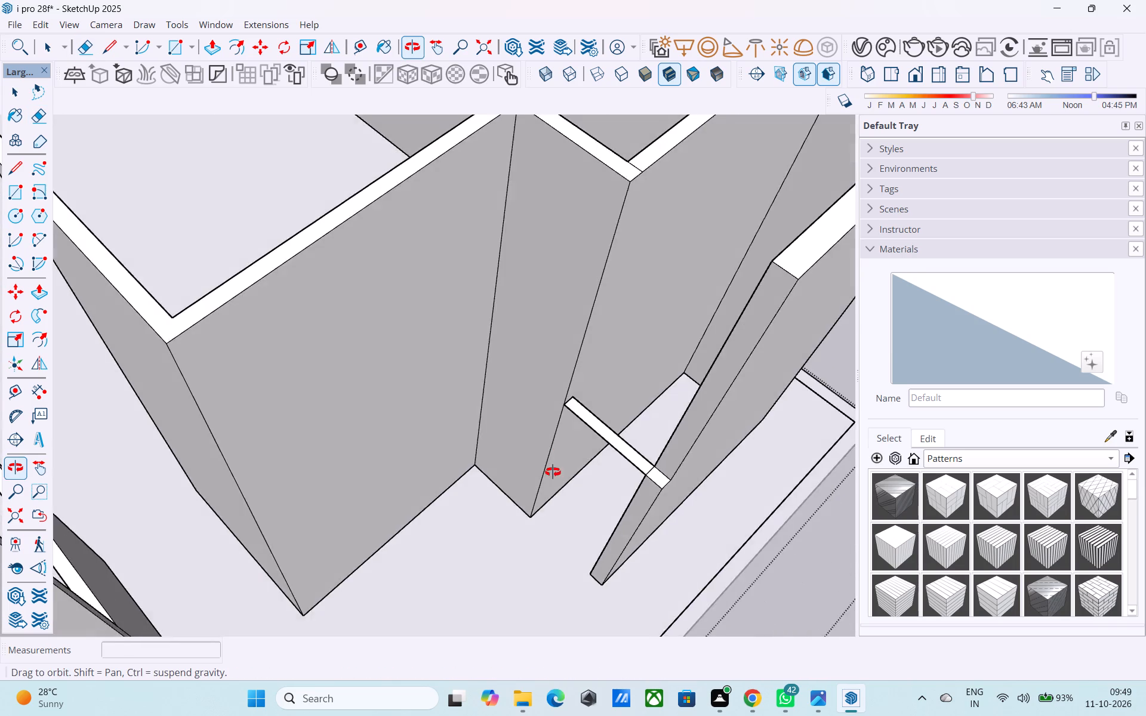
pyautogui.moveTo(553, 472); pyautogui.dragTo(640, 332, button='middle')
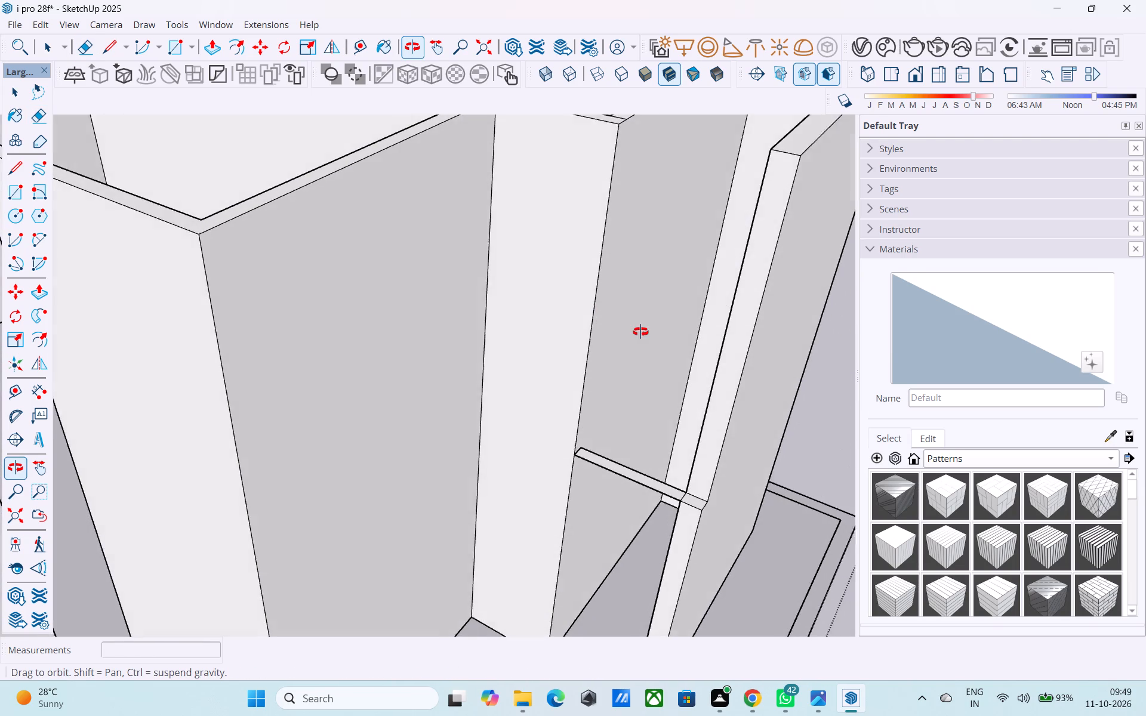
pyautogui.moveTo(640, 332); pyautogui.dragTo(640, 331, button='middle')
# Erase the leftover horizontal strip across the small front room's opening, along with its remaining edge on the partition.
pyautogui.scroll(-5, 653, 326)
pyautogui.moveTo(664, 345); pyautogui.dragTo(615, 326, button='middle')
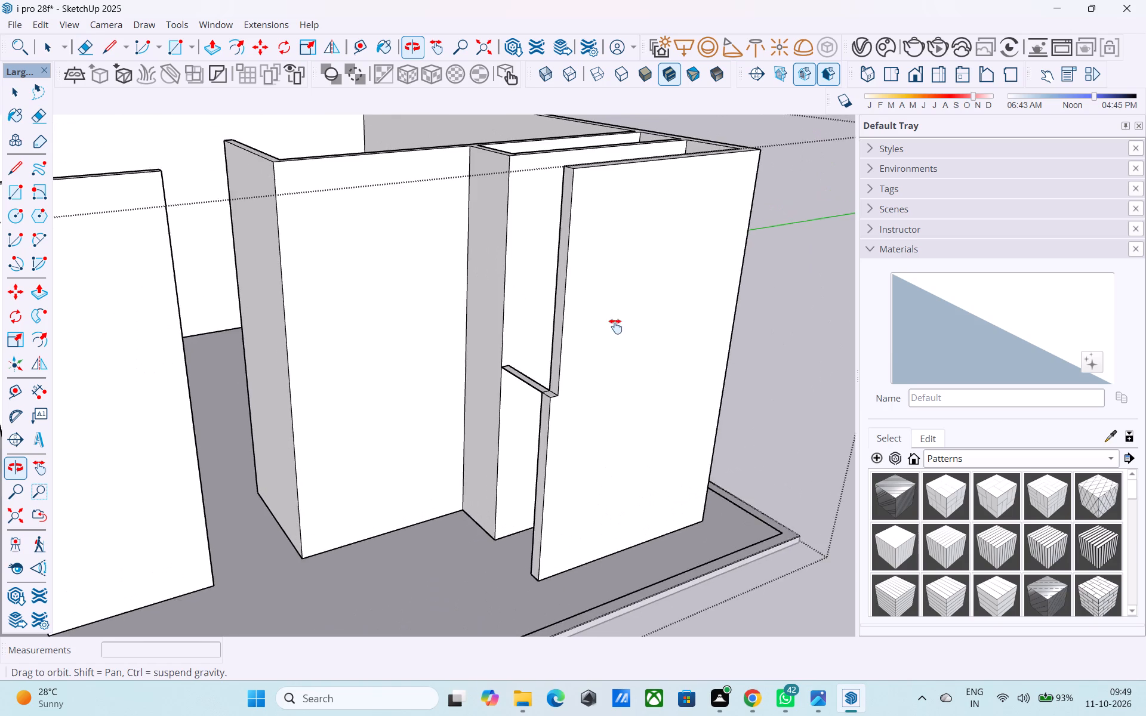
pyautogui.moveTo(615, 326); pyautogui.dragTo(615, 327, button='middle')
pyautogui.scroll(-7, 622, 329)
pyautogui.keyDown('shift'); pyautogui.moveTo(599, 378); pyautogui.dragTo(664, 383, button='middle'); pyautogui.keyUp('shift')
pyautogui.moveTo(636, 377); pyautogui.dragTo(646, 430, button='middle')
pyautogui.scroll(4, 647, 433)
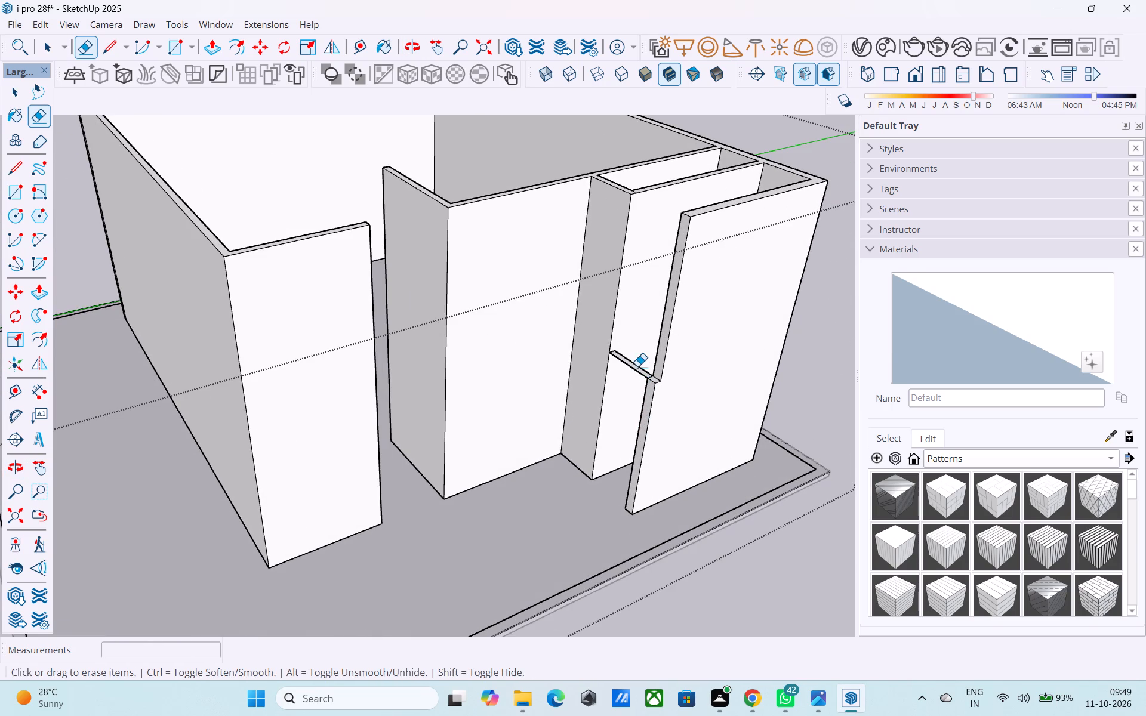
pyautogui.click(637, 366)
pyautogui.scroll(5, 646, 385)
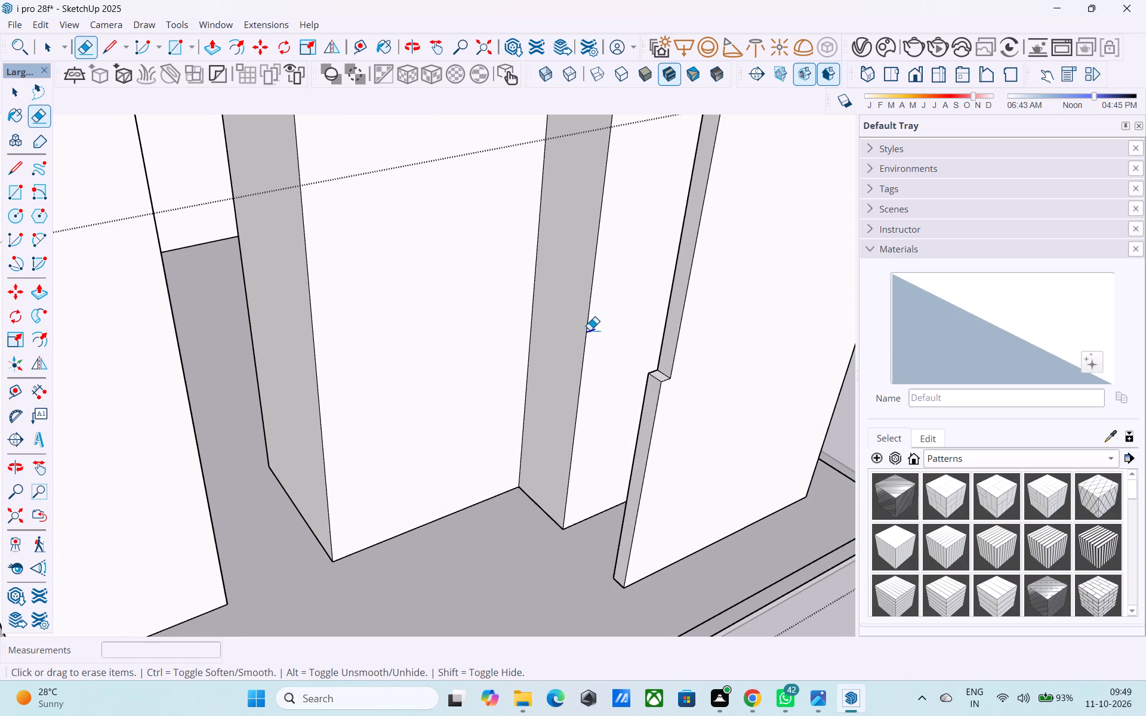
pyautogui.click(590, 330)
pyautogui.scroll(-13, 598, 349)
pyautogui.moveTo(597, 352); pyautogui.dragTo(600, 369, button='middle')
pyautogui.press('space')
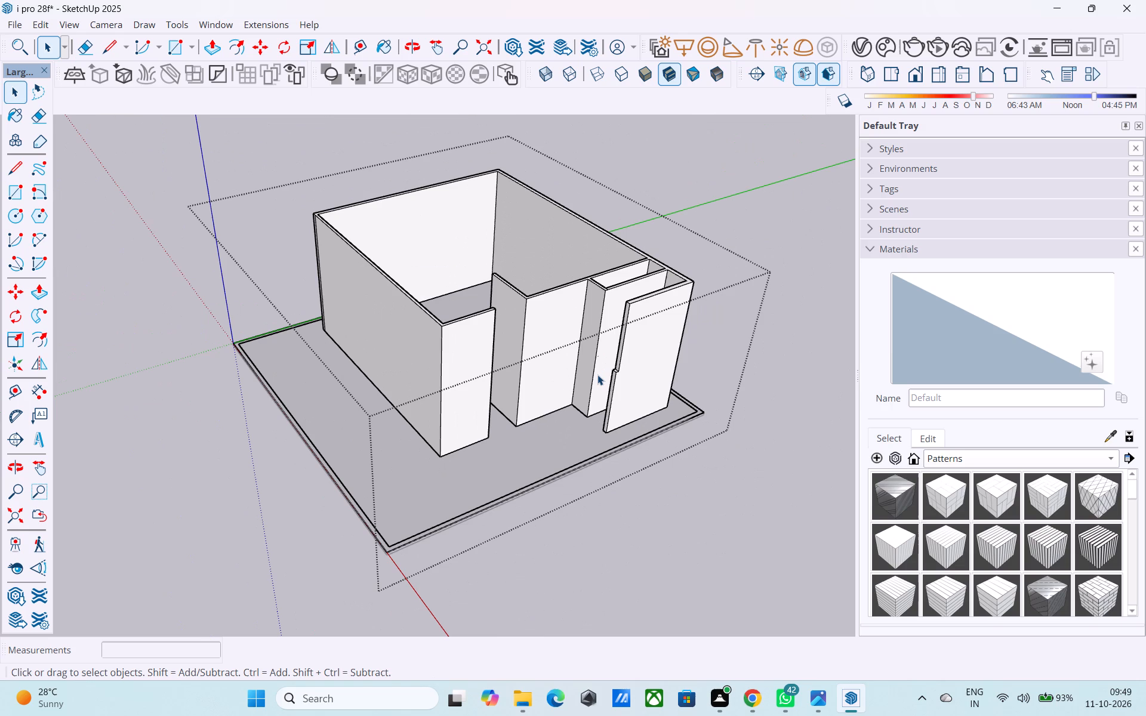
# Examine the raised walls, entrance passage and small front room from above and from several sides.
pyautogui.scroll(-2, 599, 373)
pyautogui.moveTo(599, 373); pyautogui.dragTo(618, 379, button='middle')
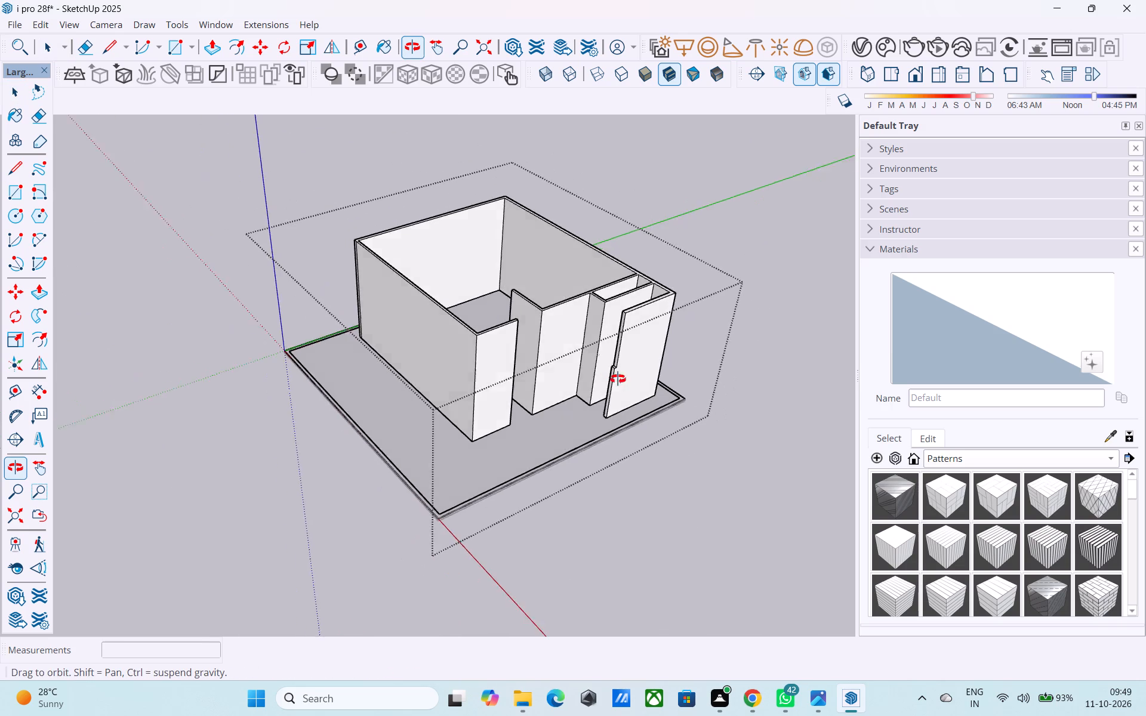
pyautogui.moveTo(618, 379); pyautogui.dragTo(596, 515, button='middle')
pyautogui.keyDown('shift'); pyautogui.moveTo(589, 343); pyautogui.dragTo(602, 369, button='middle'); pyautogui.keyUp('shift')
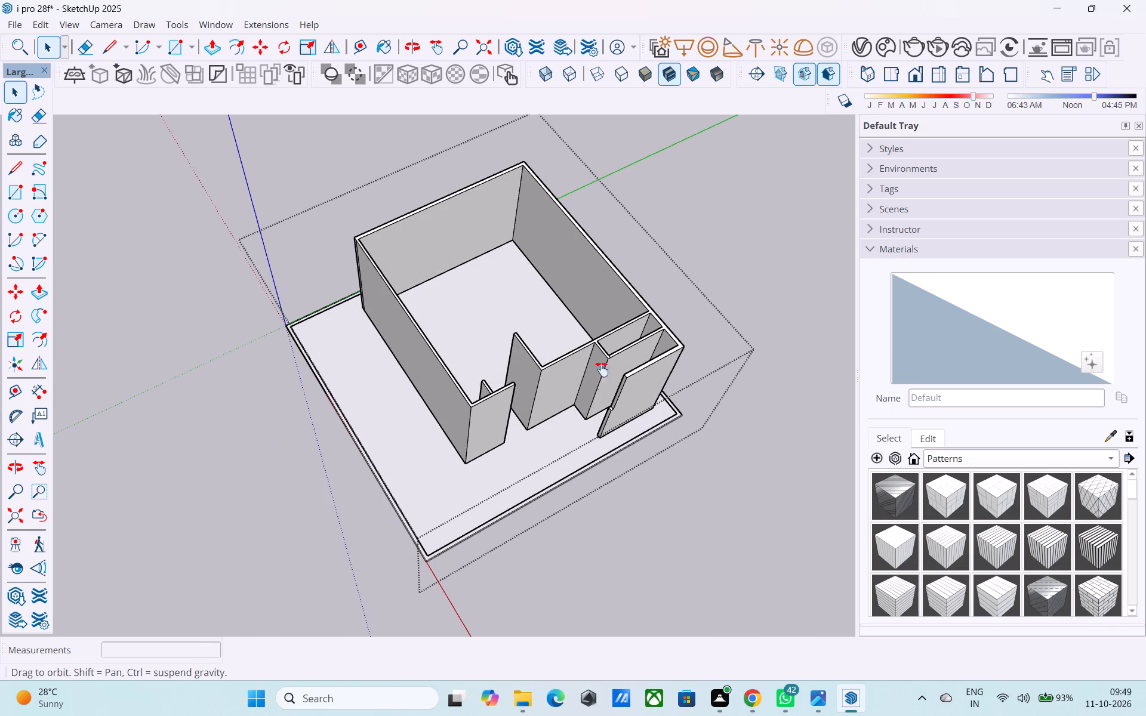
pyautogui.keyDown('shift'); pyautogui.moveTo(602, 369); pyautogui.dragTo(626, 444, button='middle'); pyautogui.keyUp('shift')
pyautogui.keyDown('shift'); pyautogui.moveTo(627, 447); pyautogui.dragTo(539, 355, button='middle'); pyautogui.keyUp('shift')
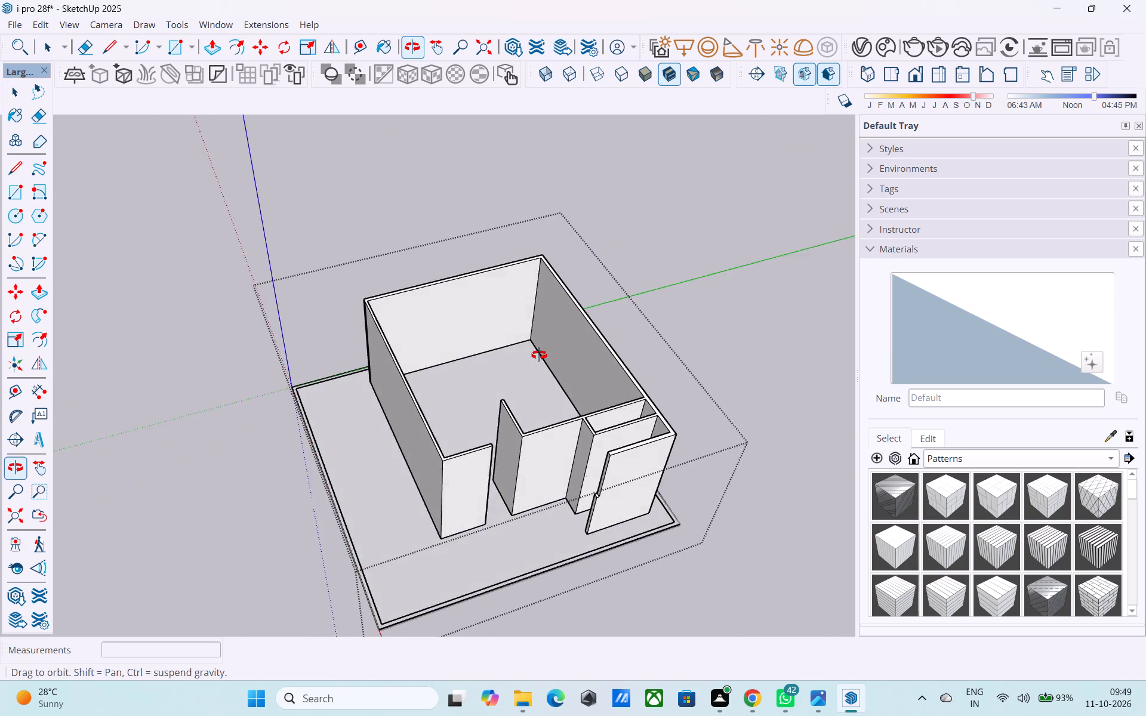
pyautogui.keyDown('shift'); pyautogui.moveTo(539, 355); pyautogui.dragTo(535, 355, button='middle'); pyautogui.keyUp('shift')
pyautogui.keyDown('shift'); pyautogui.moveTo(504, 421); pyautogui.dragTo(503, 384, button='middle'); pyautogui.keyUp('shift')
pyautogui.scroll(3, 439, 434)
pyautogui.moveTo(525, 499); pyautogui.dragTo(498, 505, button='middle')
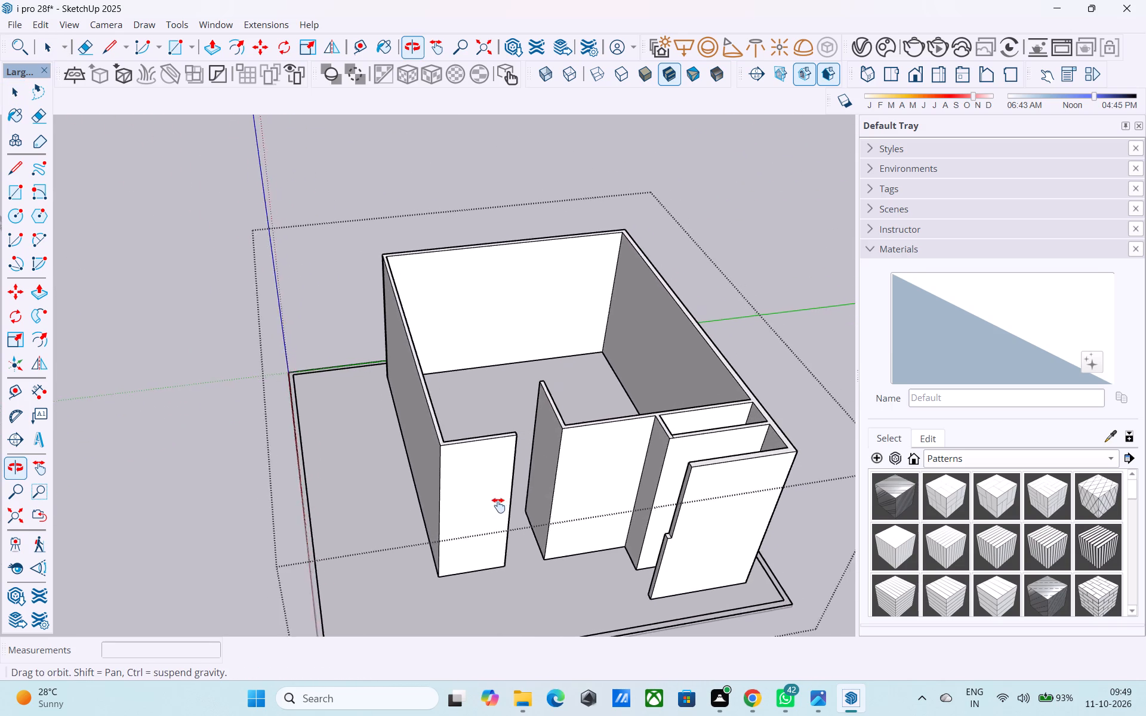
pyautogui.moveTo(498, 505); pyautogui.dragTo(643, 473, button='middle')
pyautogui.keyDown('shift'); pyautogui.moveTo(560, 484); pyautogui.dragTo(535, 485, button='middle'); pyautogui.keyUp('shift')
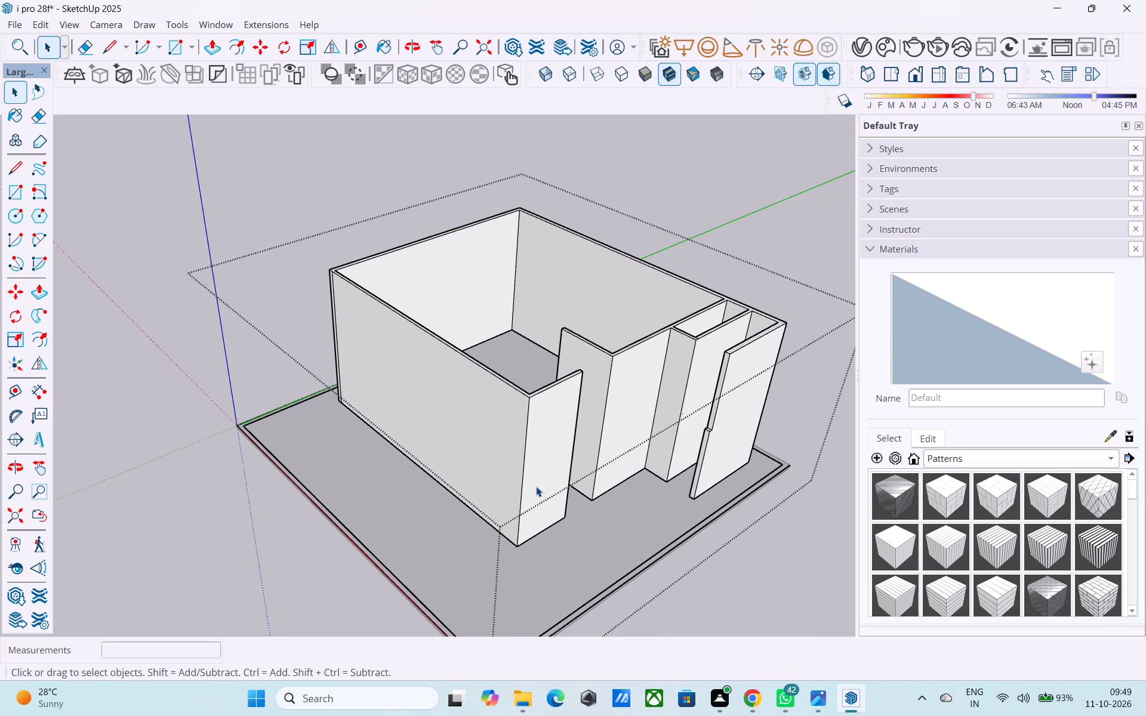
pyautogui.scroll(1, 516, 489)
pyautogui.moveTo(516, 489); pyautogui.dragTo(503, 457, button='middle')
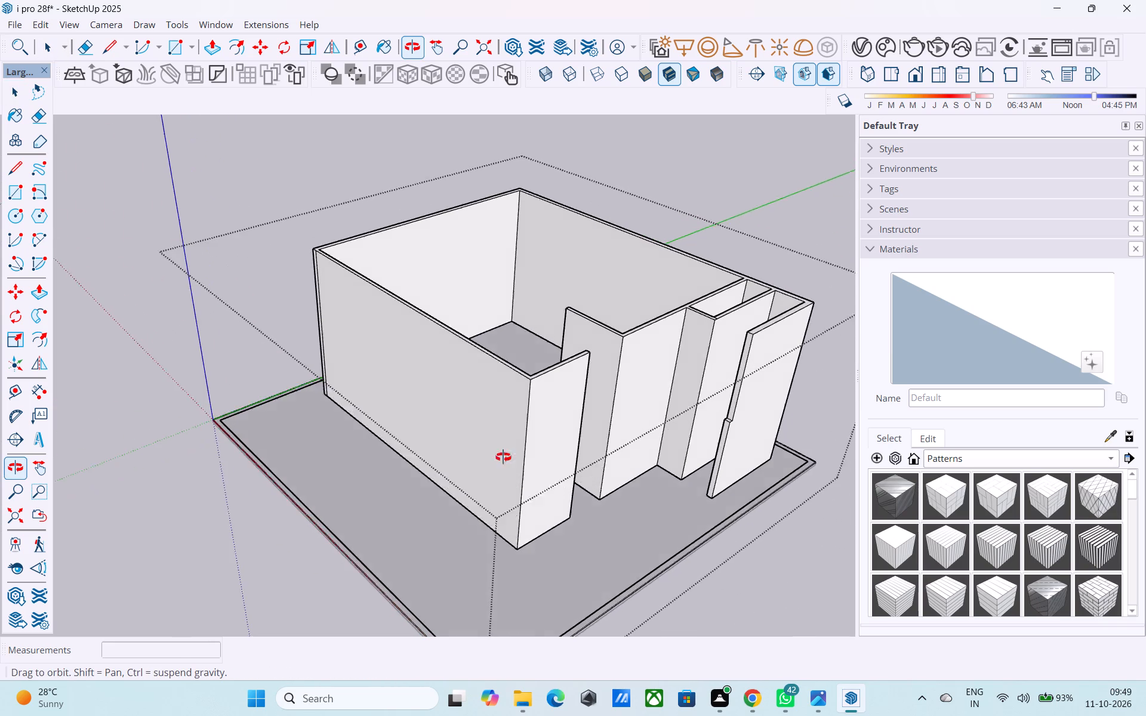
pyautogui.moveTo(503, 457); pyautogui.dragTo(428, 434, button='middle')
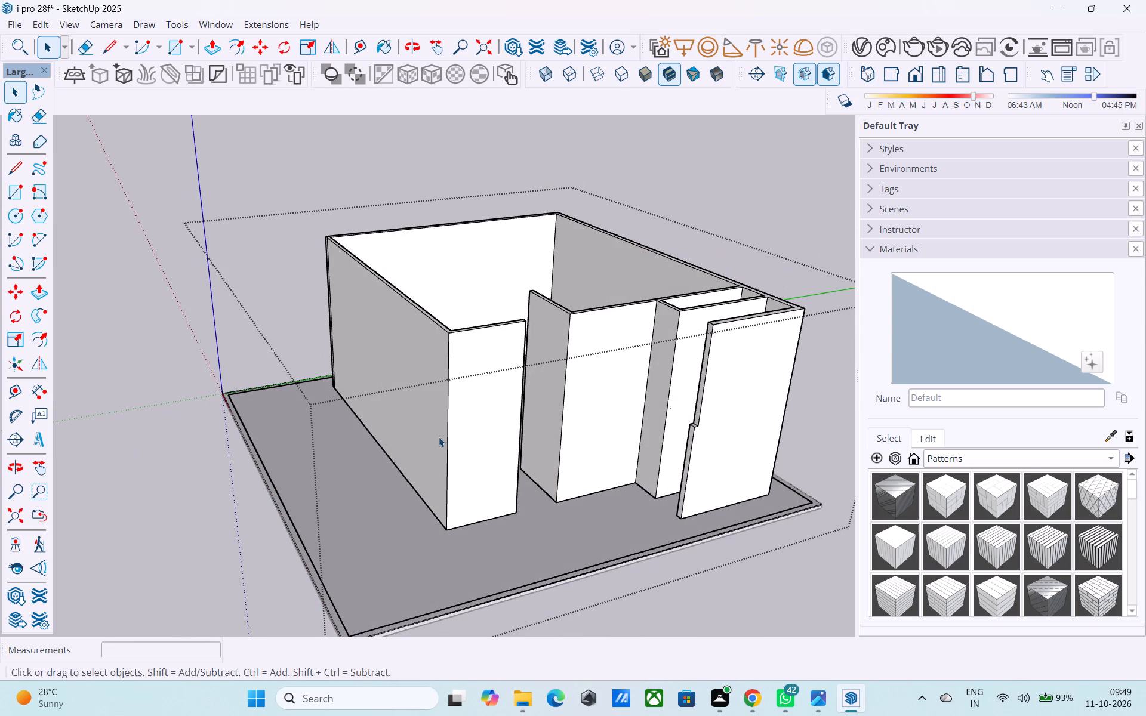
pyautogui.moveTo(460, 425); pyautogui.dragTo(611, 440, button='middle')
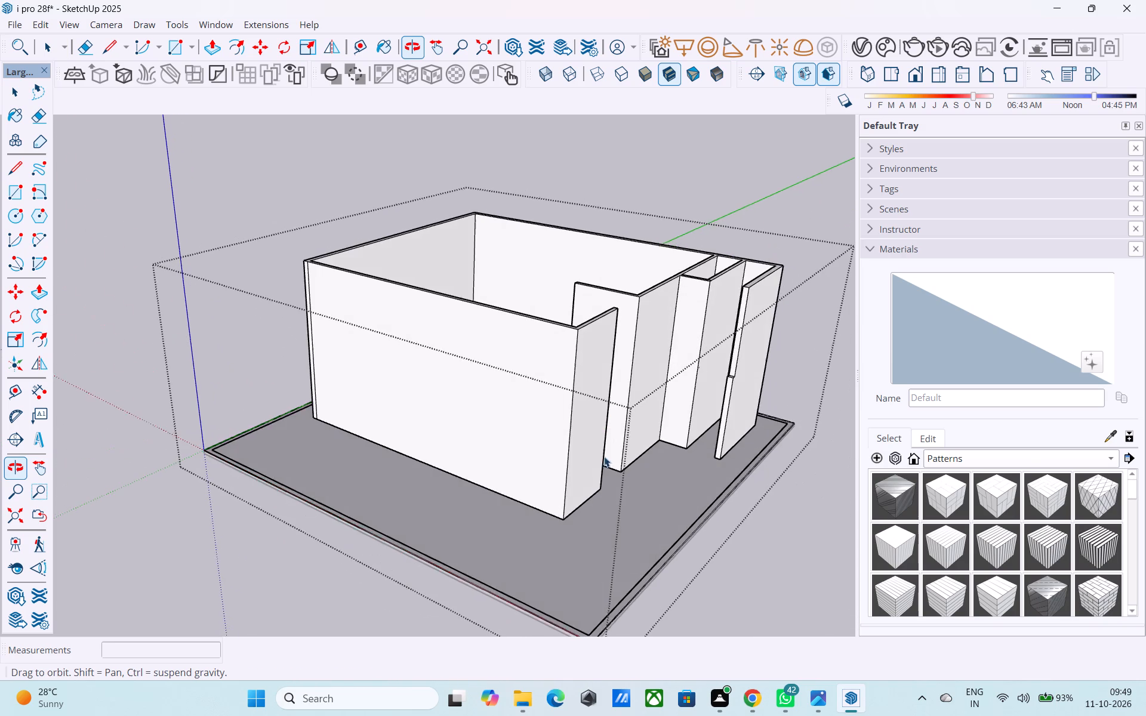
# Copy the bottom edge of the long side wall's outer face up 12' to the midpoint of the wall height.
pyautogui.click(501, 493)
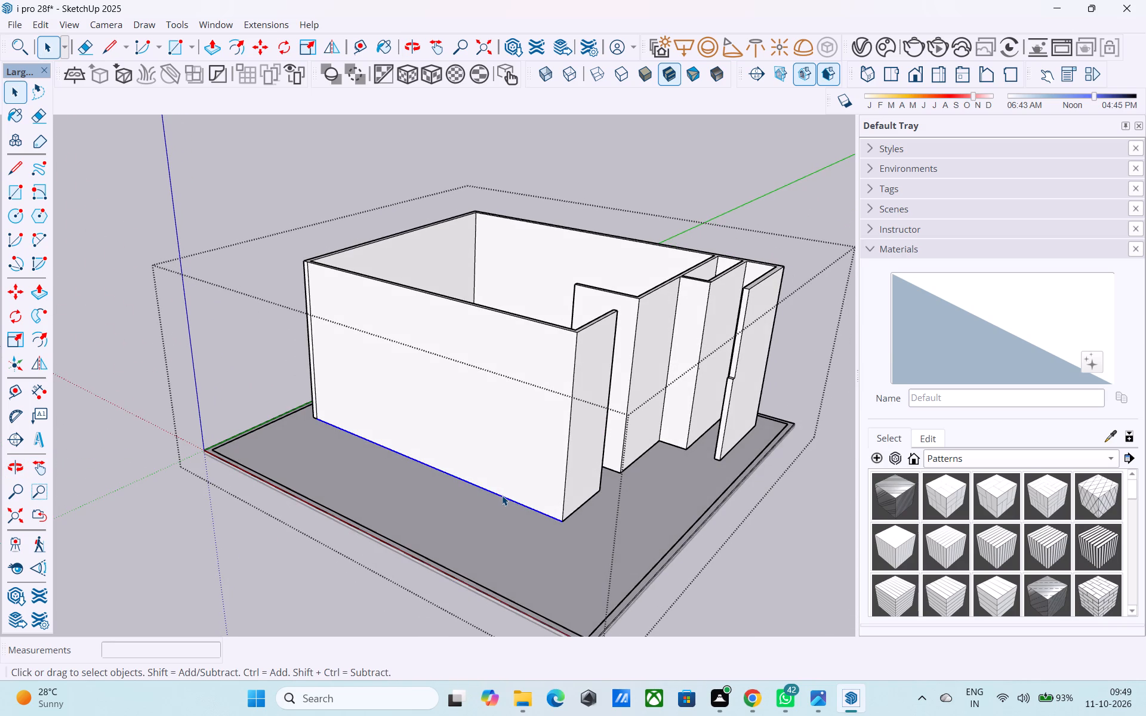
pyautogui.press('m')
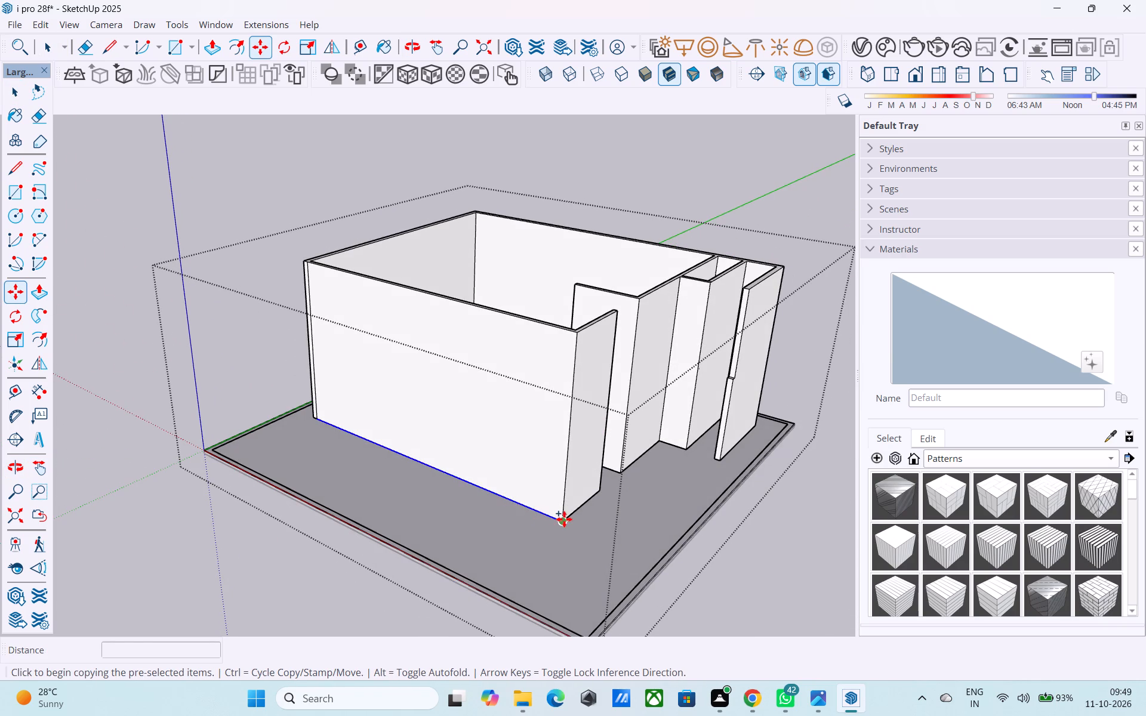
pyautogui.click(564, 519)
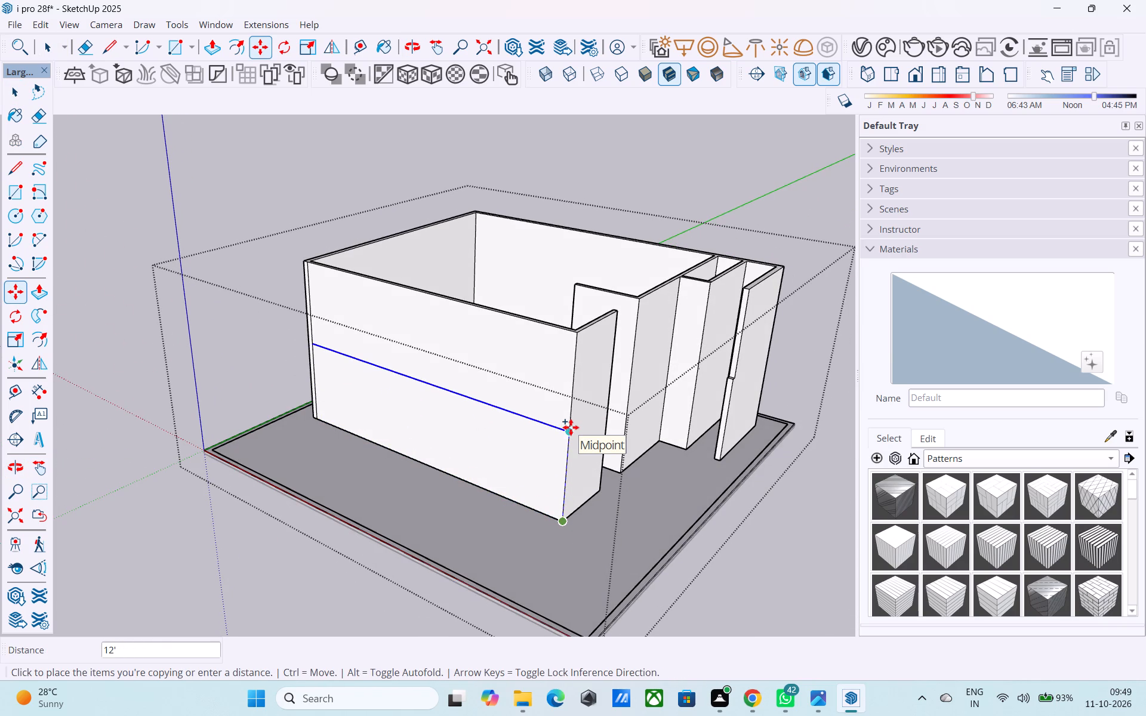
pyautogui.click(571, 427)
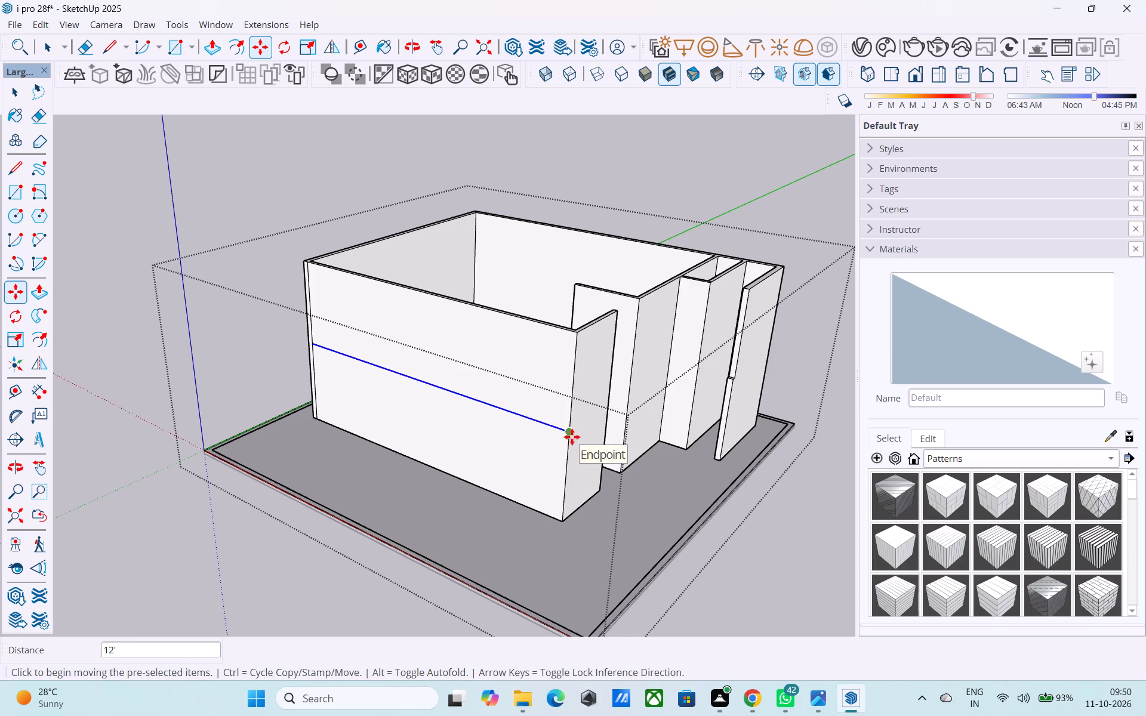
# Copy the mid-height line on the long side wall 2' higher.
pyautogui.click(571, 437)
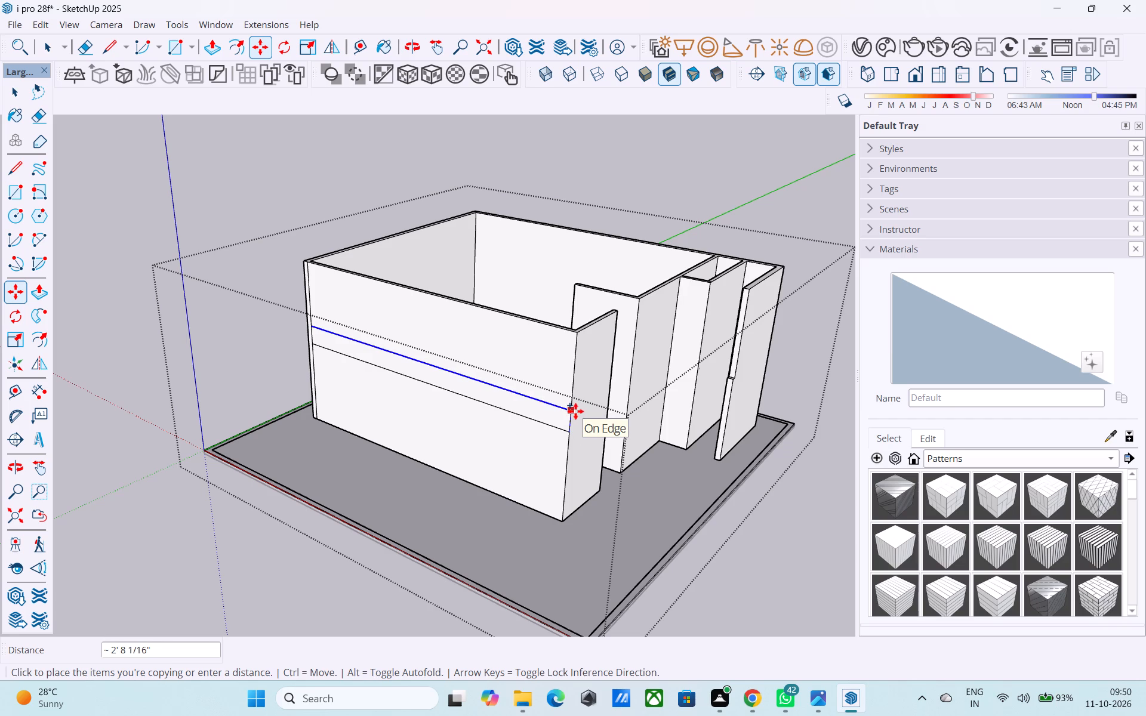
pyautogui.write("1'")
pyautogui.press('Return')
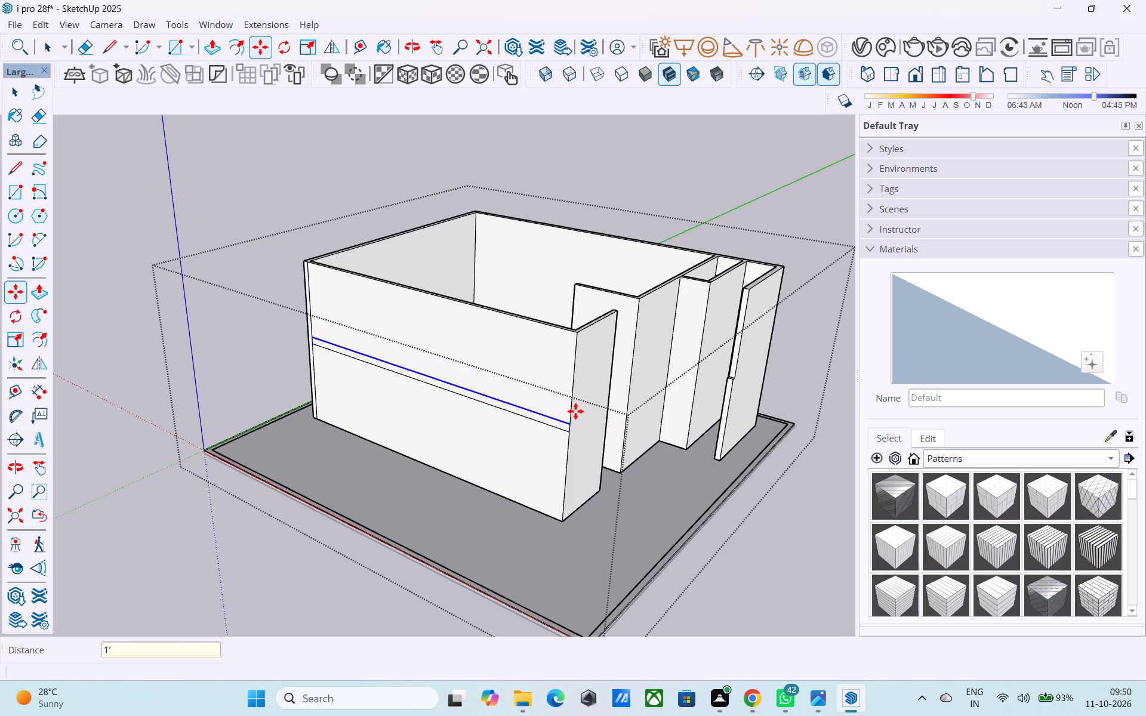
pyautogui.write("2'")
pyautogui.press('Return')
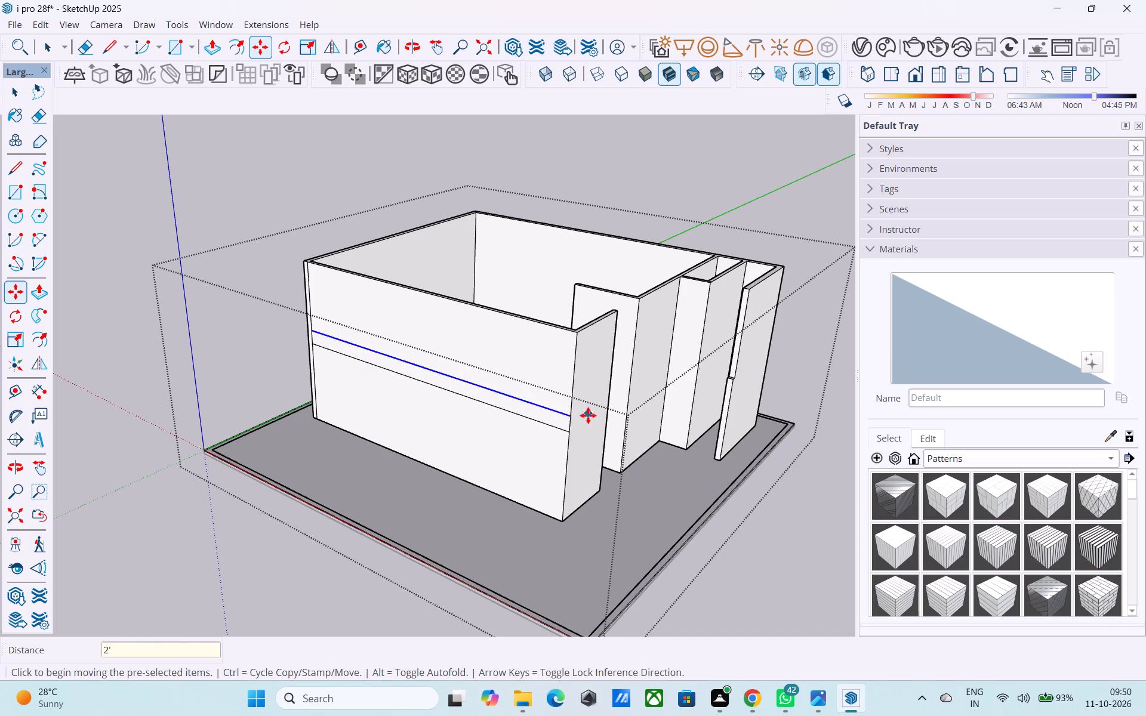
# Draw two 9' lines across the short front wall's face, continuing both horizontal lines from the long side wall.
pyautogui.moveTo(588, 415); pyautogui.dragTo(531, 446, button='middle')
pyautogui.scroll(3, 532, 446)
pyautogui.scroll(-2, 534, 446)
pyautogui.moveTo(534, 446); pyautogui.dragTo(411, 453, button='middle')
pyautogui.moveTo(495, 446); pyautogui.dragTo(479, 459, button='middle')
pyautogui.moveTo(476, 463); pyautogui.dragTo(479, 497, button='middle')
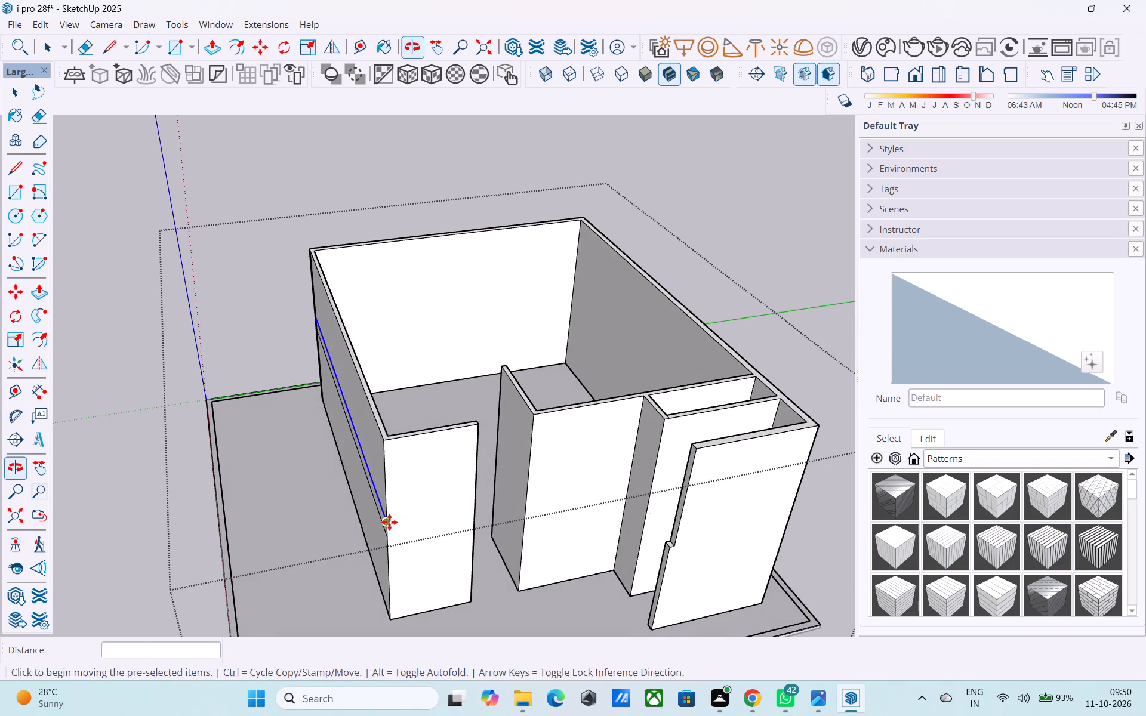
pyautogui.moveTo(388, 522); pyautogui.dragTo(488, 490, button='middle')
pyautogui.press('l')
pyautogui.scroll(4, 489, 490)
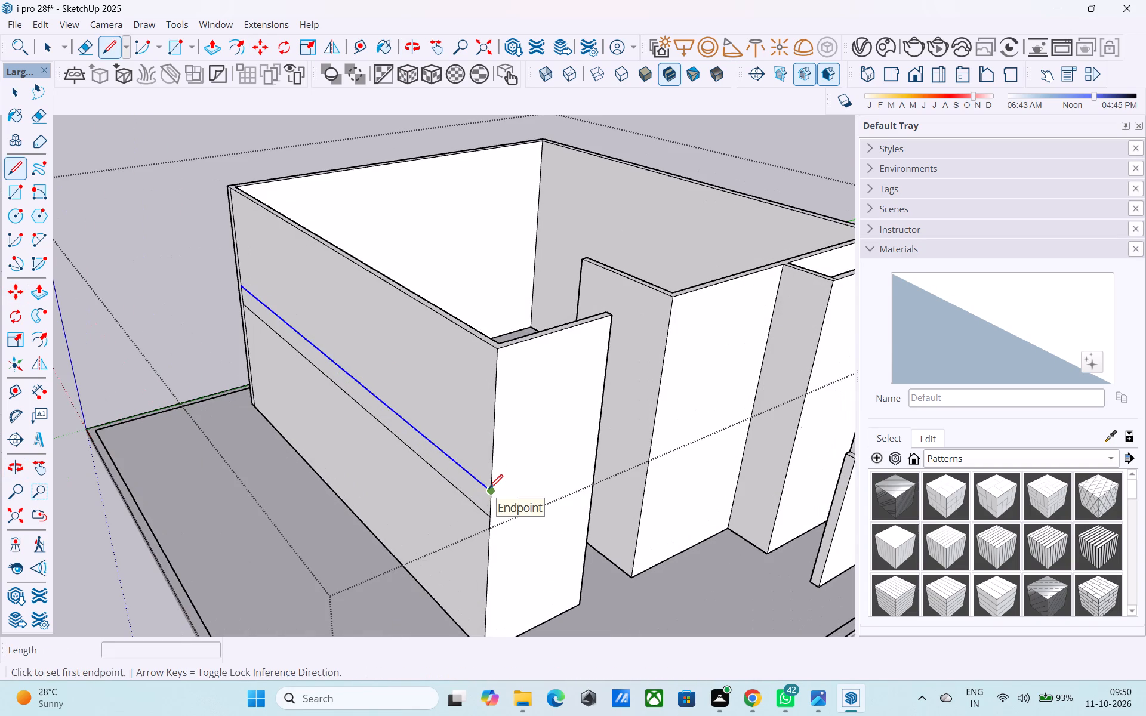
pyautogui.click(489, 491)
pyautogui.click(593, 452)
pyautogui.click(493, 515)
pyautogui.click(592, 476)
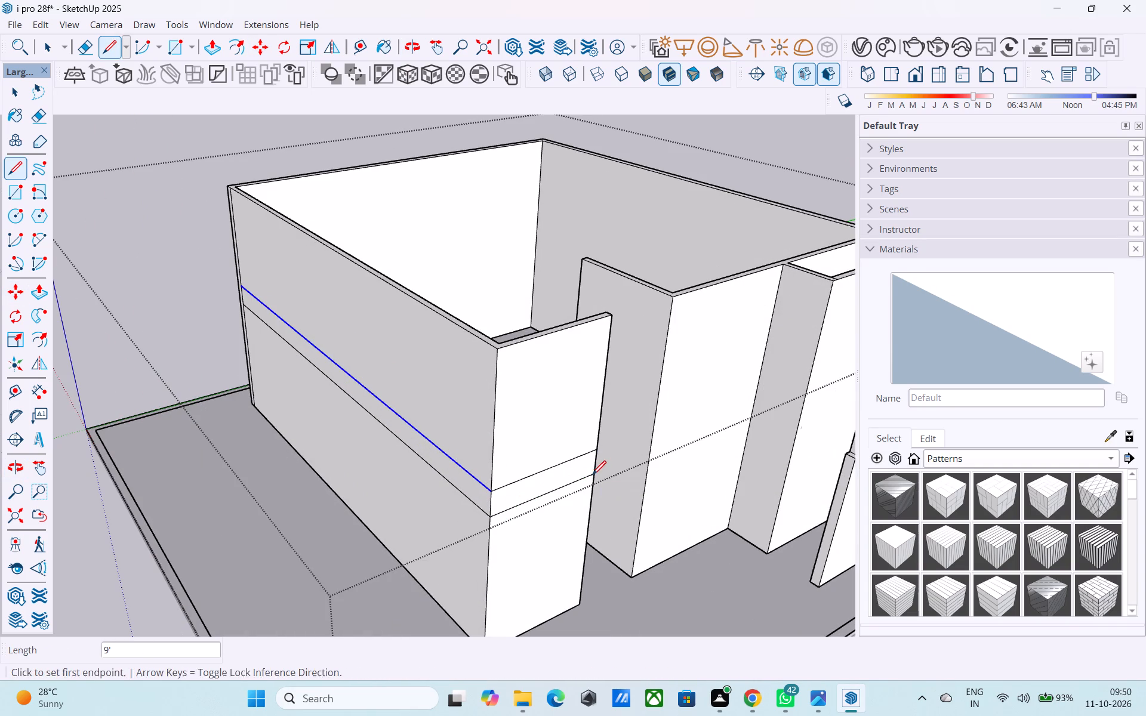
pyautogui.press('space')
# Draw a short line across the short front wall's end face at the lower band line's height, dividing the face into upper and lower parts.
pyautogui.moveTo(590, 457); pyautogui.dragTo(183, 480, button='middle')
pyautogui.scroll(6, 218, 469)
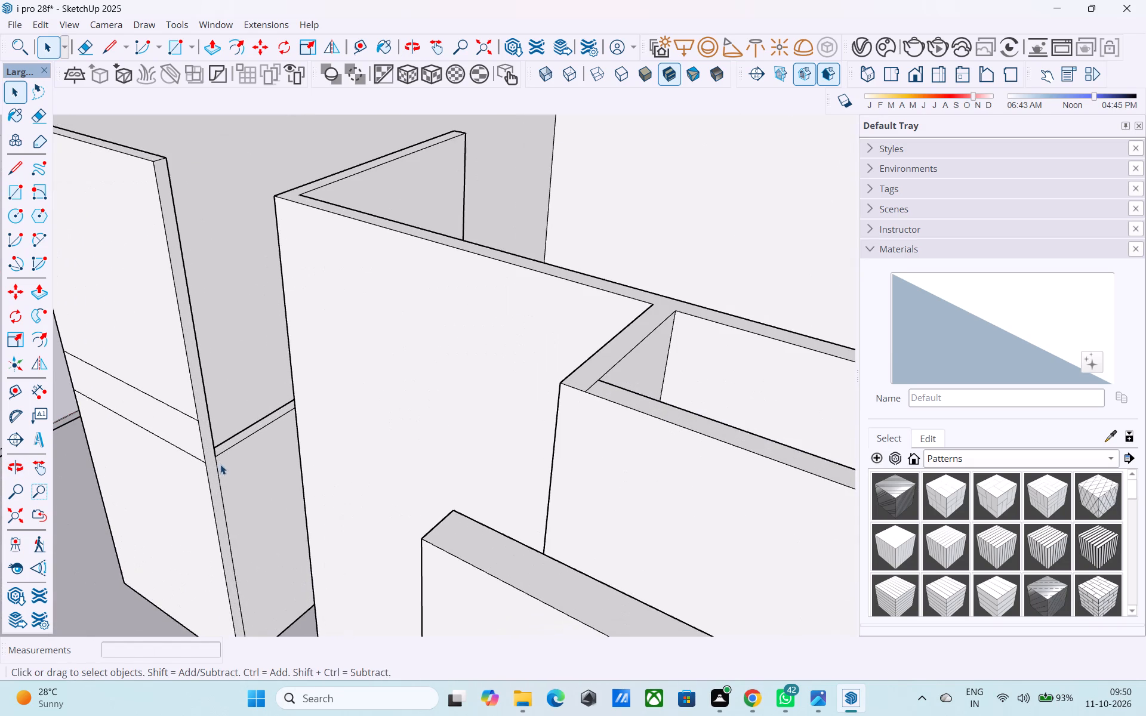
pyautogui.click(217, 450)
pyautogui.moveTo(230, 452); pyautogui.dragTo(330, 434, button='middle')
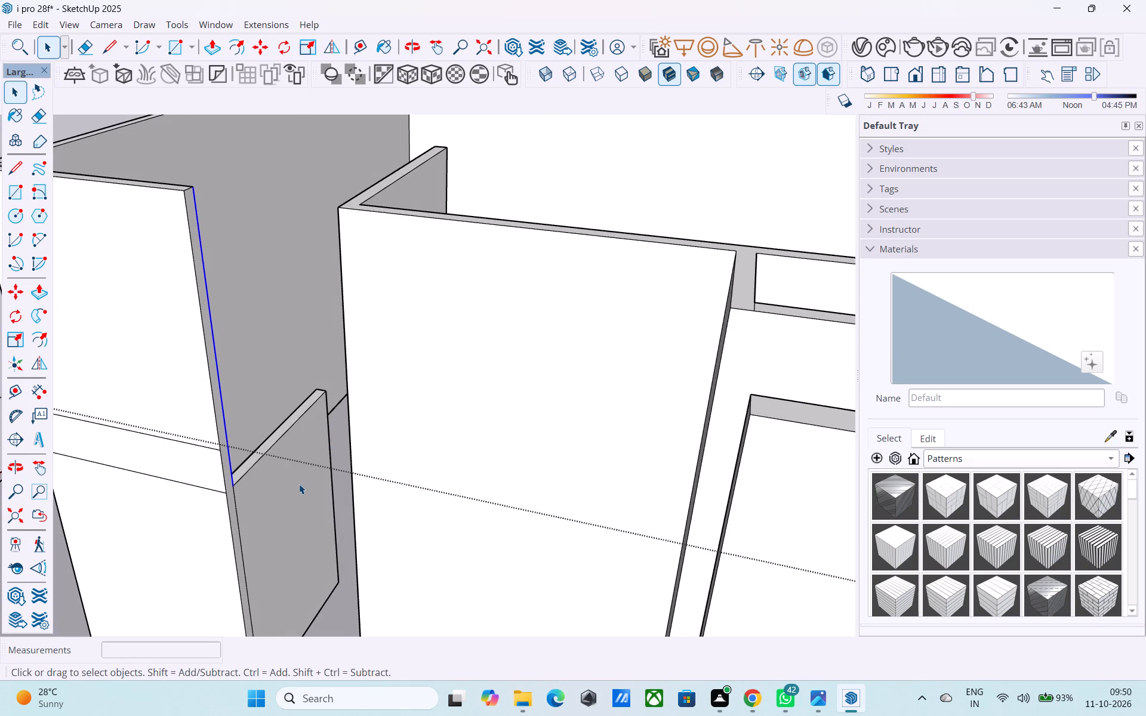
pyautogui.press('l')
pyautogui.scroll(1, 272, 489)
pyautogui.moveTo(272, 489); pyautogui.dragTo(380, 382, button='middle')
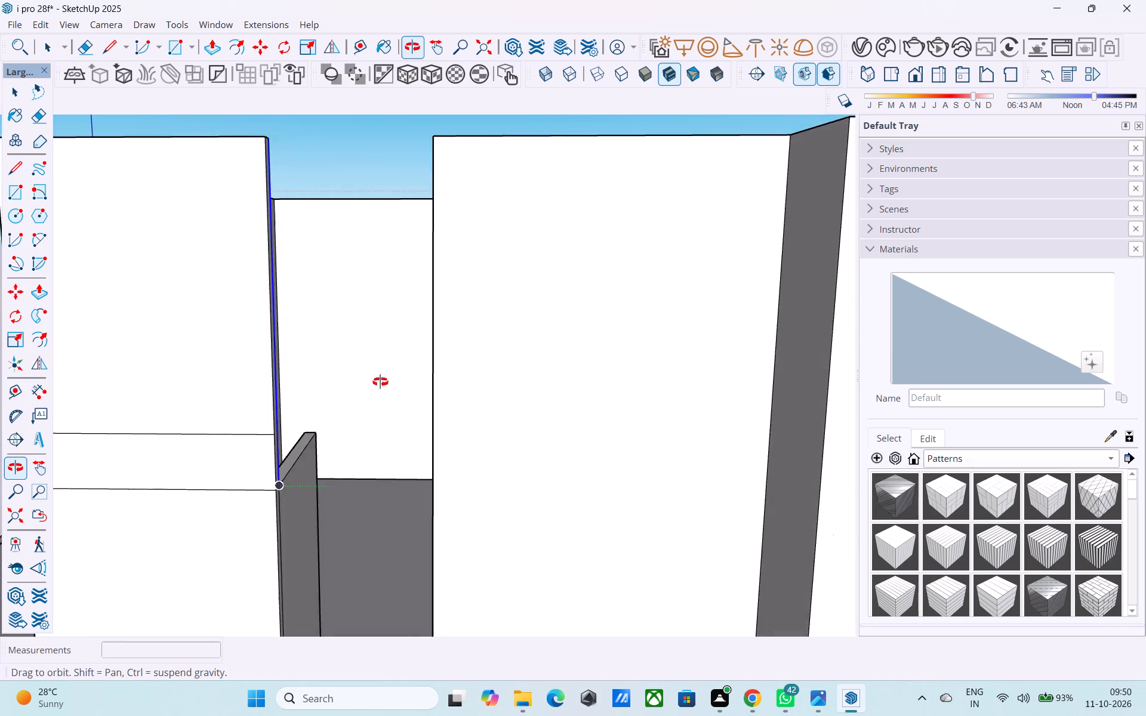
pyautogui.moveTo(380, 382); pyautogui.dragTo(272, 407, button='middle')
pyautogui.scroll(4, 269, 486)
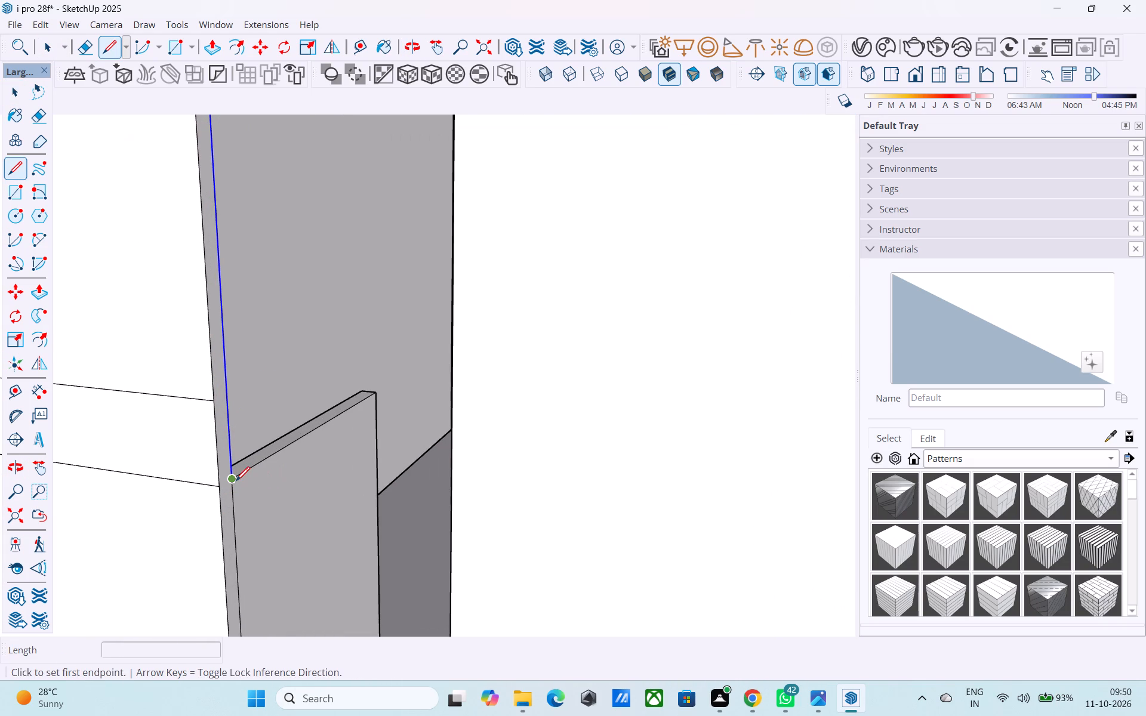
pyautogui.click(236, 481)
pyautogui.click(223, 485)
# Extrude the upper part of the short front wall's end face 5' 6" across the opening to meet the neighbouring wall.
pyautogui.press('space')
pyautogui.click(220, 470)
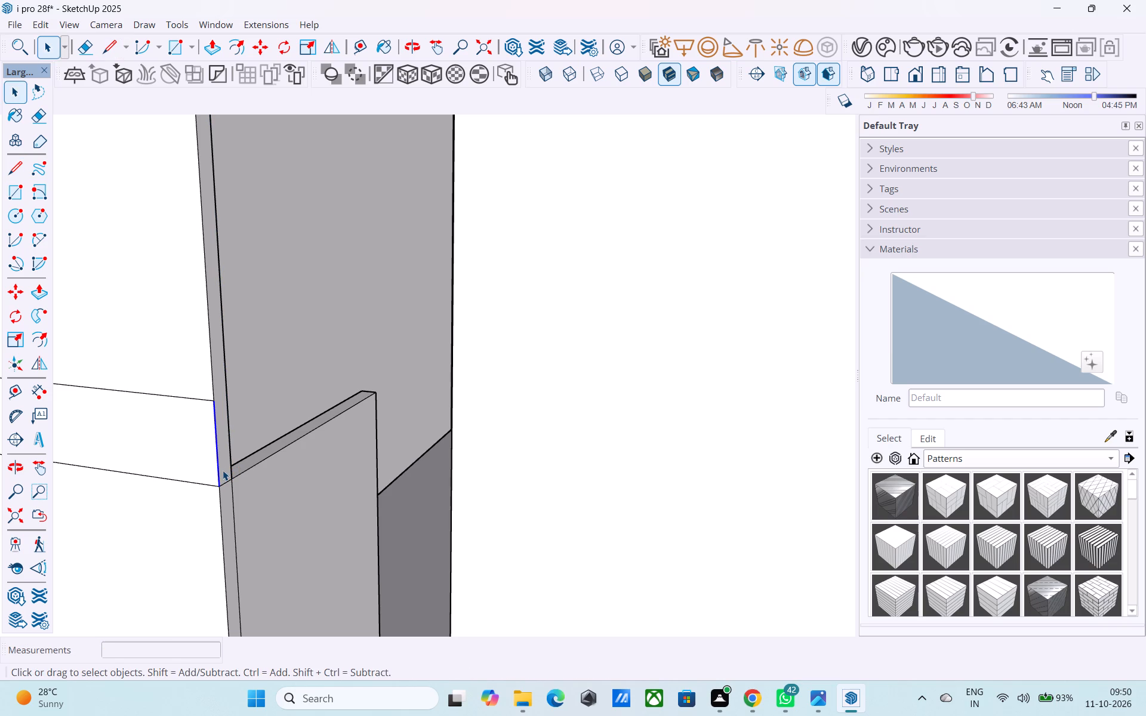
pyautogui.click(224, 469)
pyautogui.press('p')
pyautogui.click(224, 468)
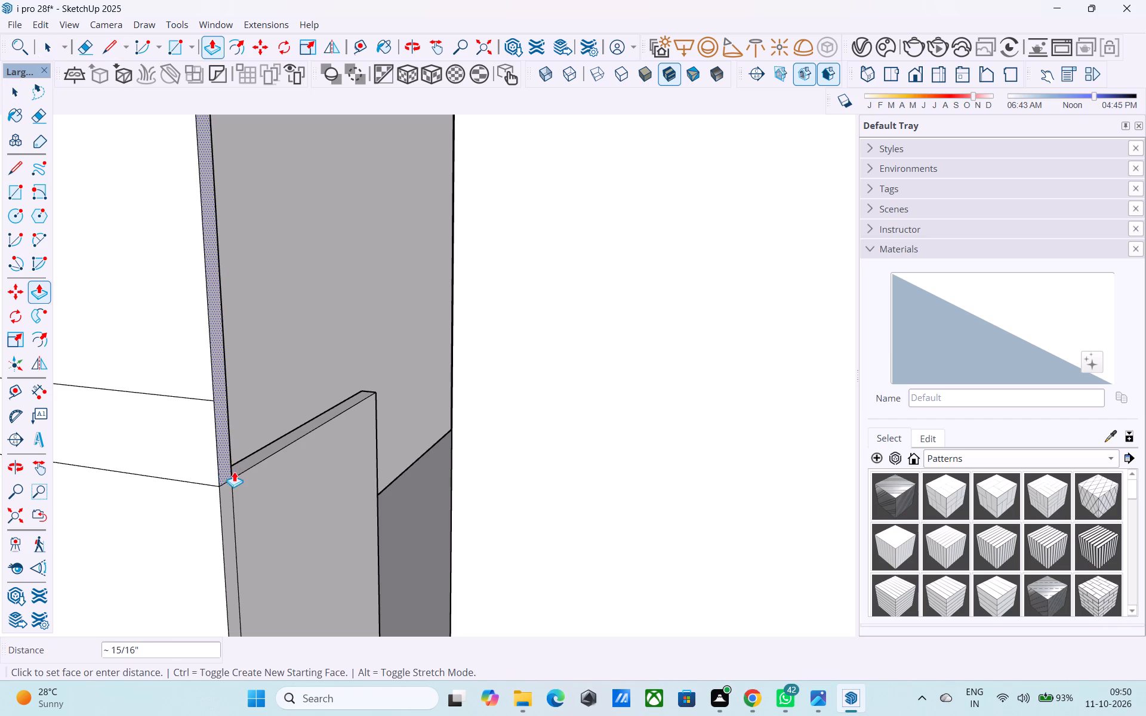
pyautogui.moveTo(235, 473); pyautogui.dragTo(489, 465, button='middle')
pyautogui.click(492, 465)
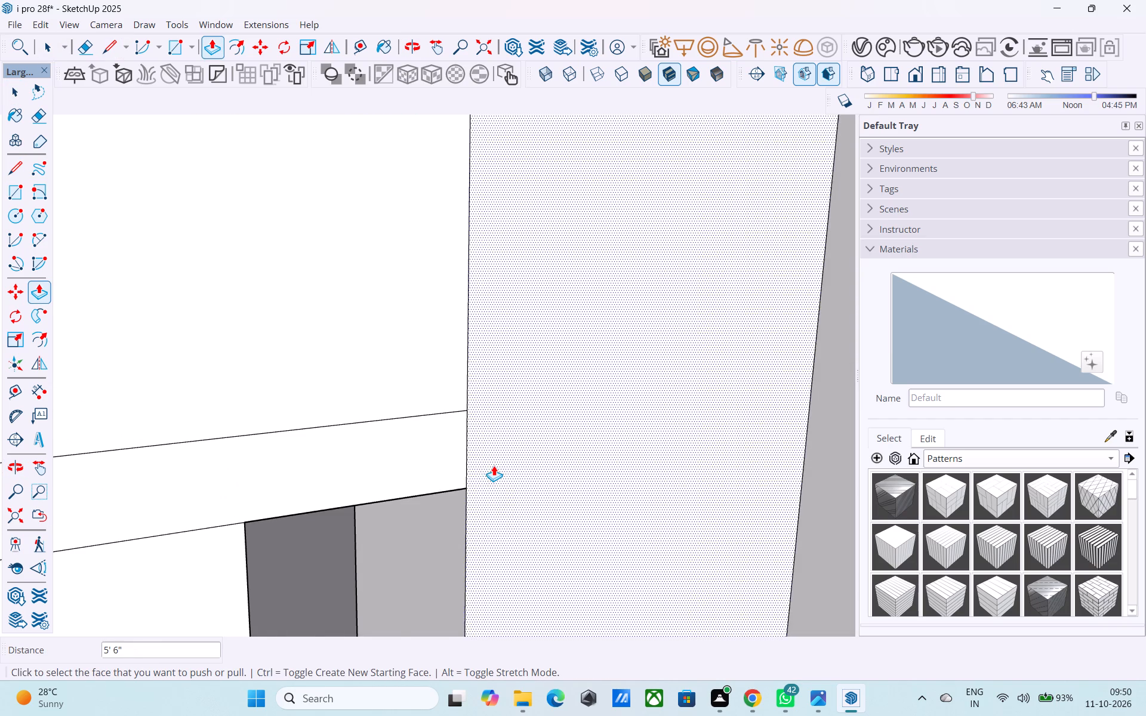
# Erase the vertical seam above the band where the extended front wall meets the neighbouring wall.
pyautogui.scroll(-8, 498, 478)
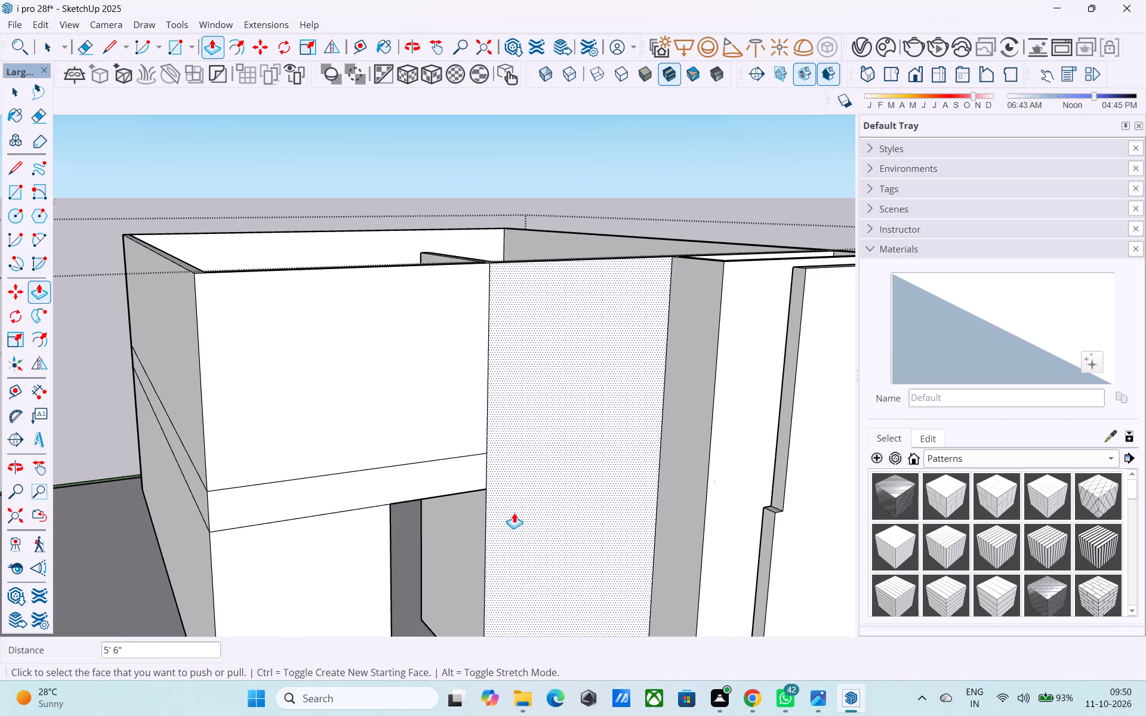
pyautogui.press('e')
pyautogui.moveTo(478, 427); pyautogui.dragTo(497, 423)
# Continue both horizontal band lines across the front wall with two 11' 6" lines ending at the projecting wall.
pyautogui.moveTo(498, 422); pyautogui.dragTo(494, 552, button='middle')
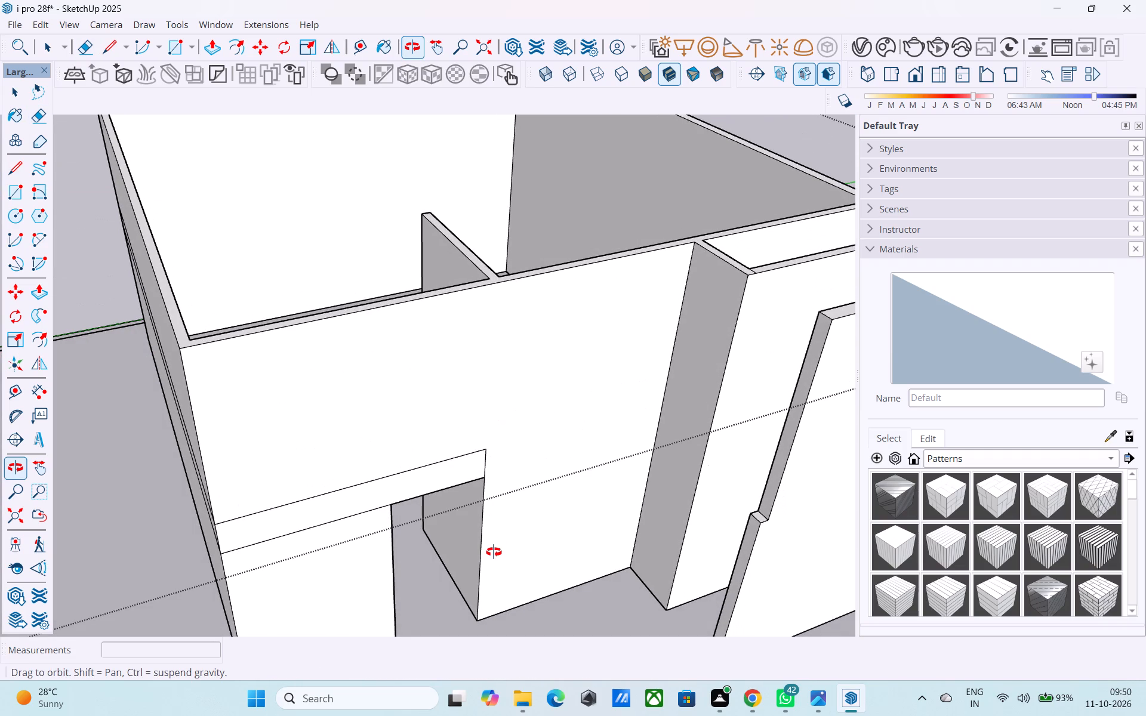
pyautogui.moveTo(494, 552); pyautogui.dragTo(494, 552, button='middle')
pyautogui.moveTo(494, 552); pyautogui.dragTo(557, 523, button='middle')
pyautogui.moveTo(556, 516); pyautogui.dragTo(482, 542, button='middle')
pyautogui.press('l')
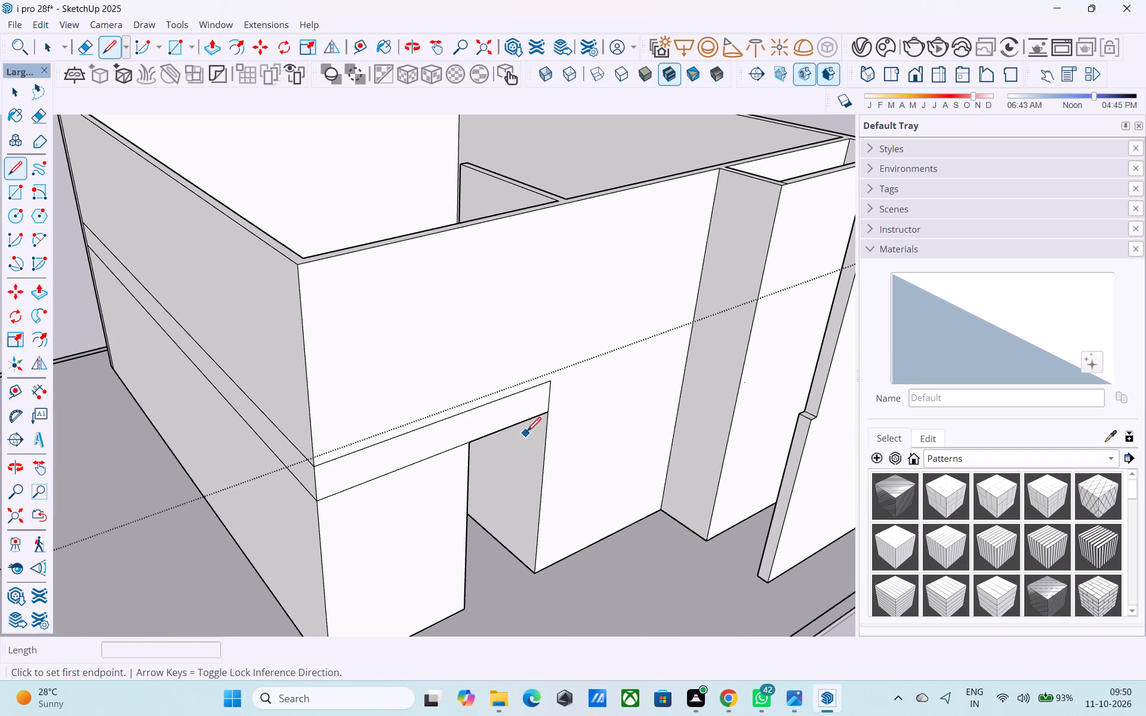
pyautogui.click(544, 419)
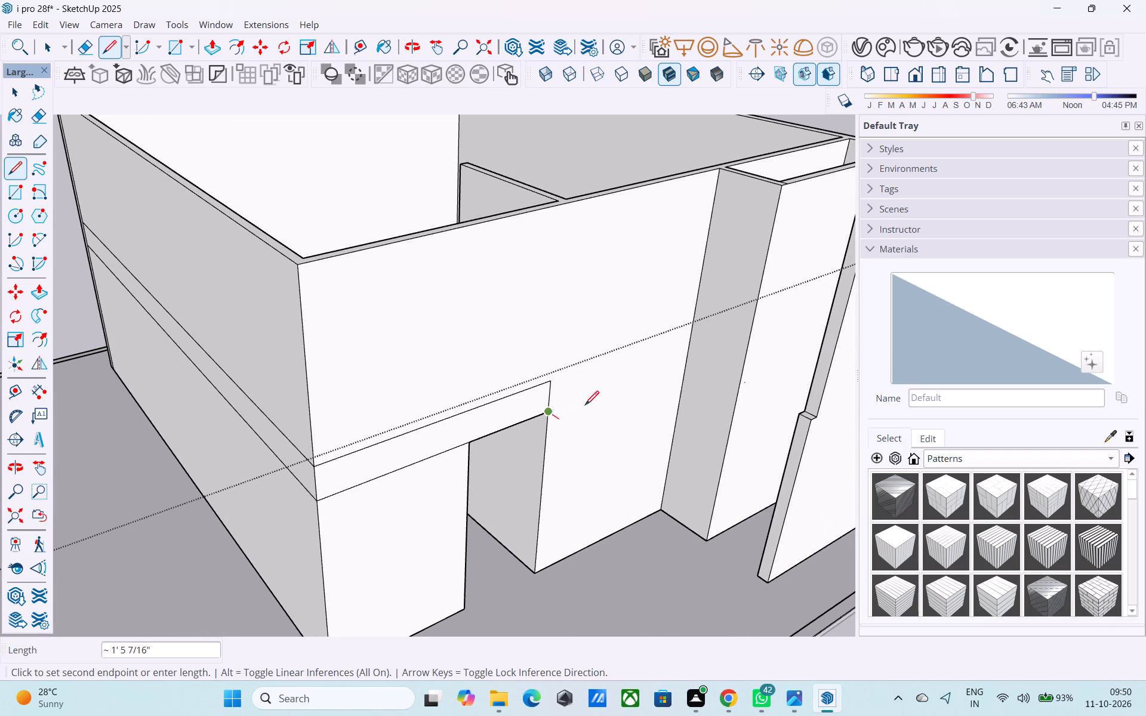
pyautogui.click(687, 362)
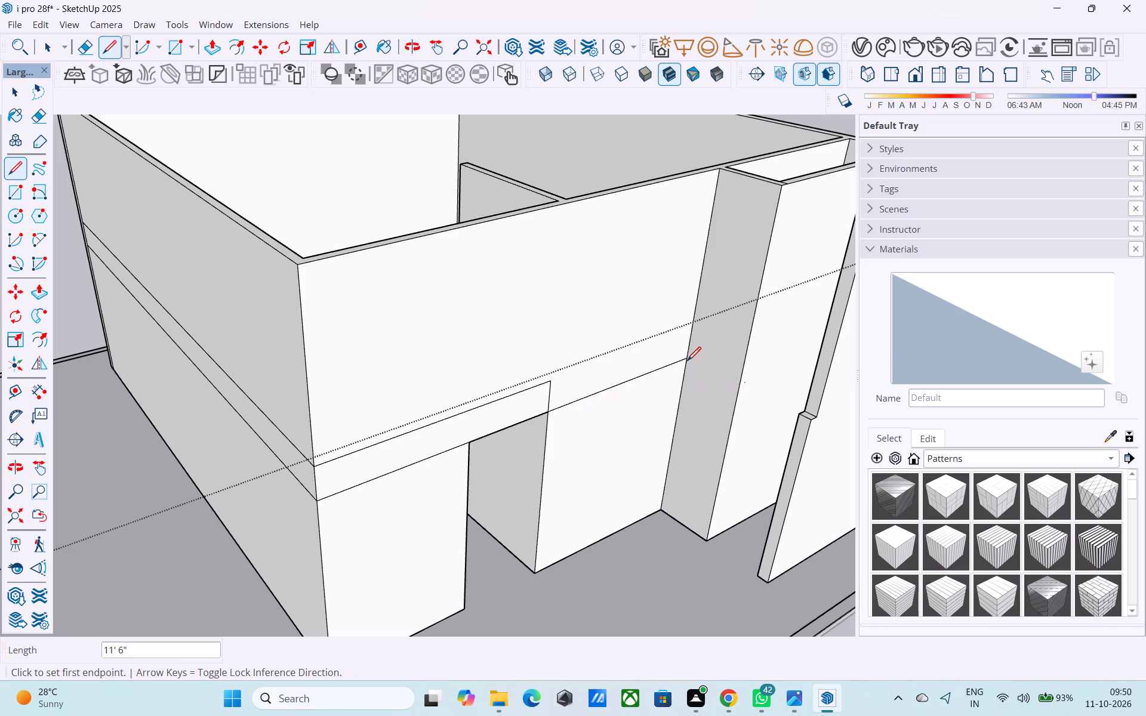
pyautogui.click(552, 384)
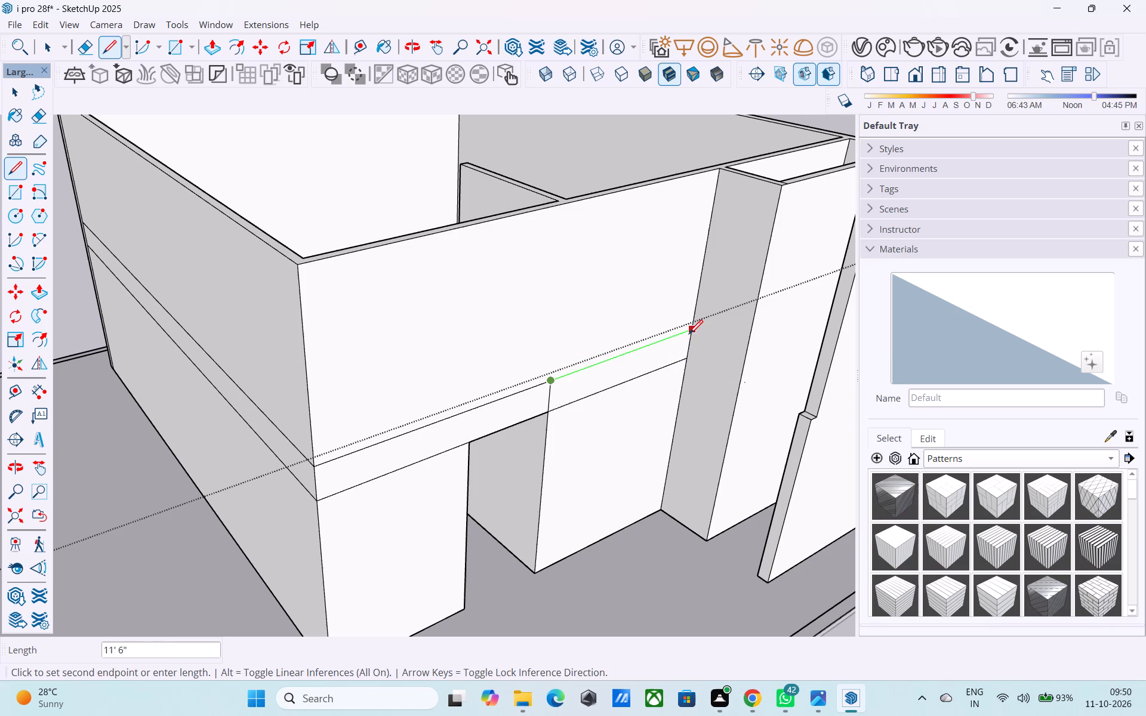
pyautogui.click(690, 334)
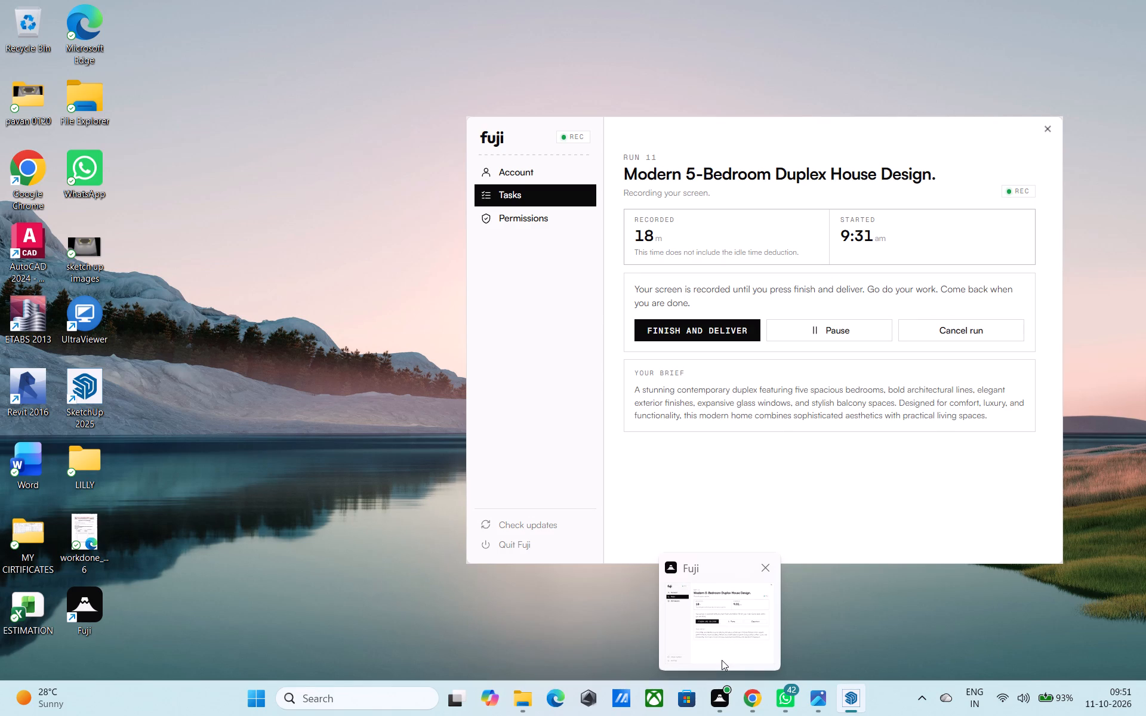
# Erase the short vertical edge between the two band lines above the front opening.
pyautogui.press('space')
pyautogui.moveTo(492, 553); pyautogui.dragTo(531, 526, button='middle')
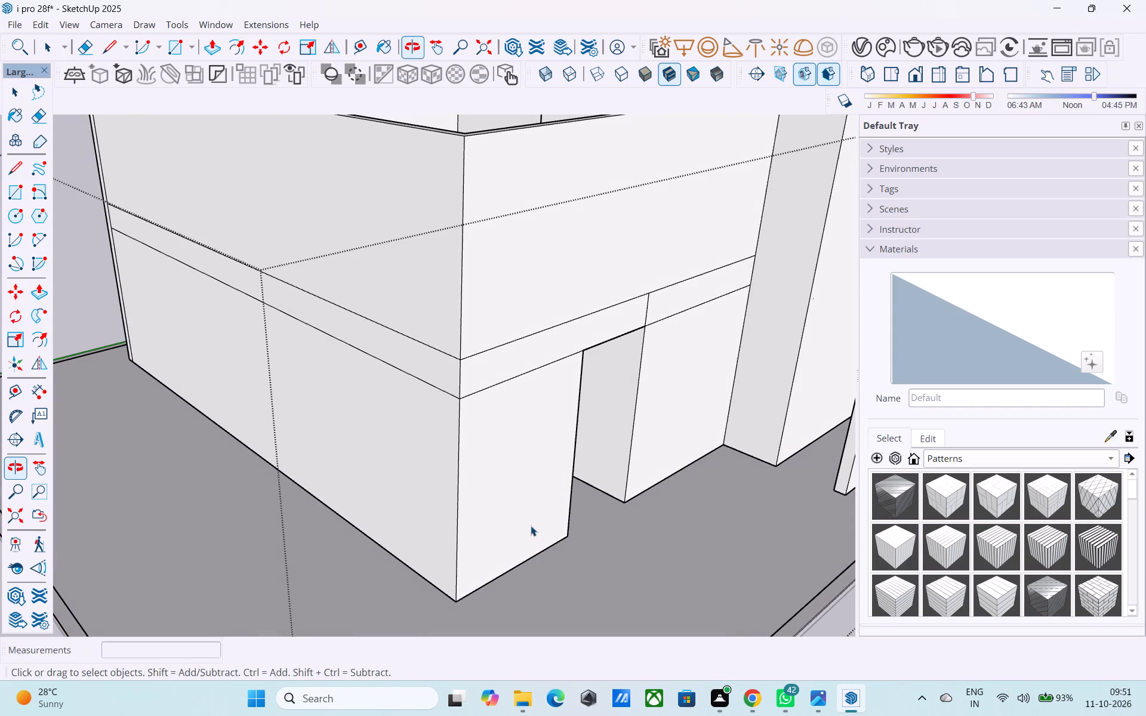
pyautogui.press('e')
pyautogui.click(646, 310)
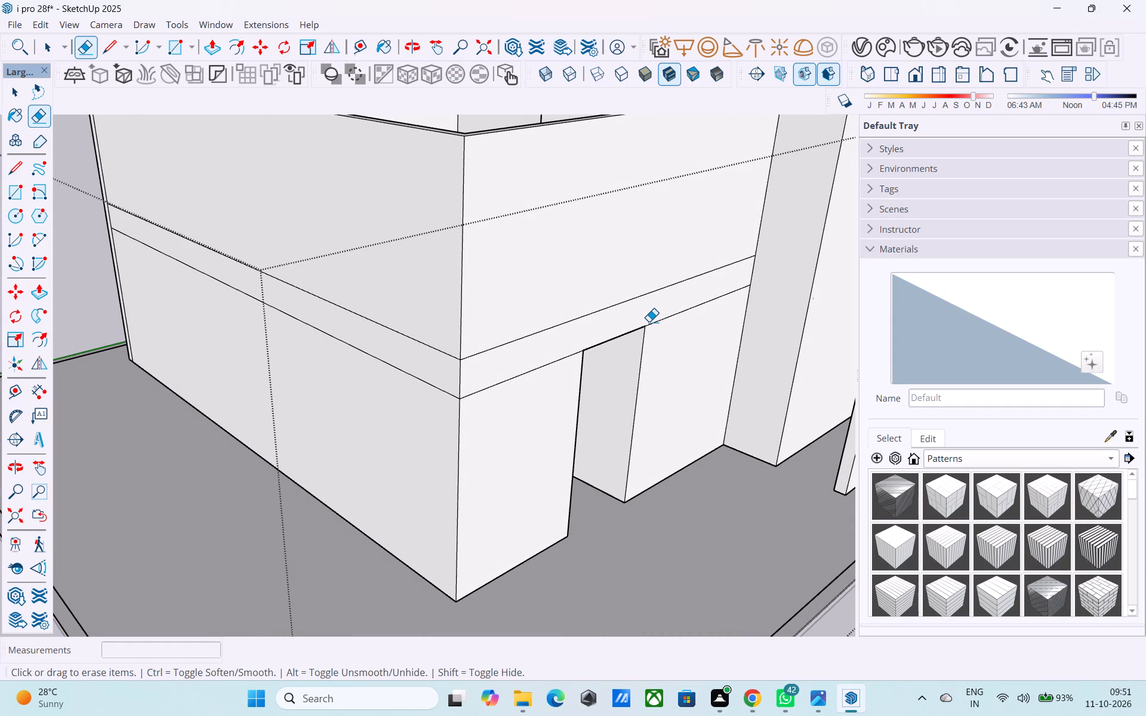
pyautogui.scroll(-2, 651, 335)
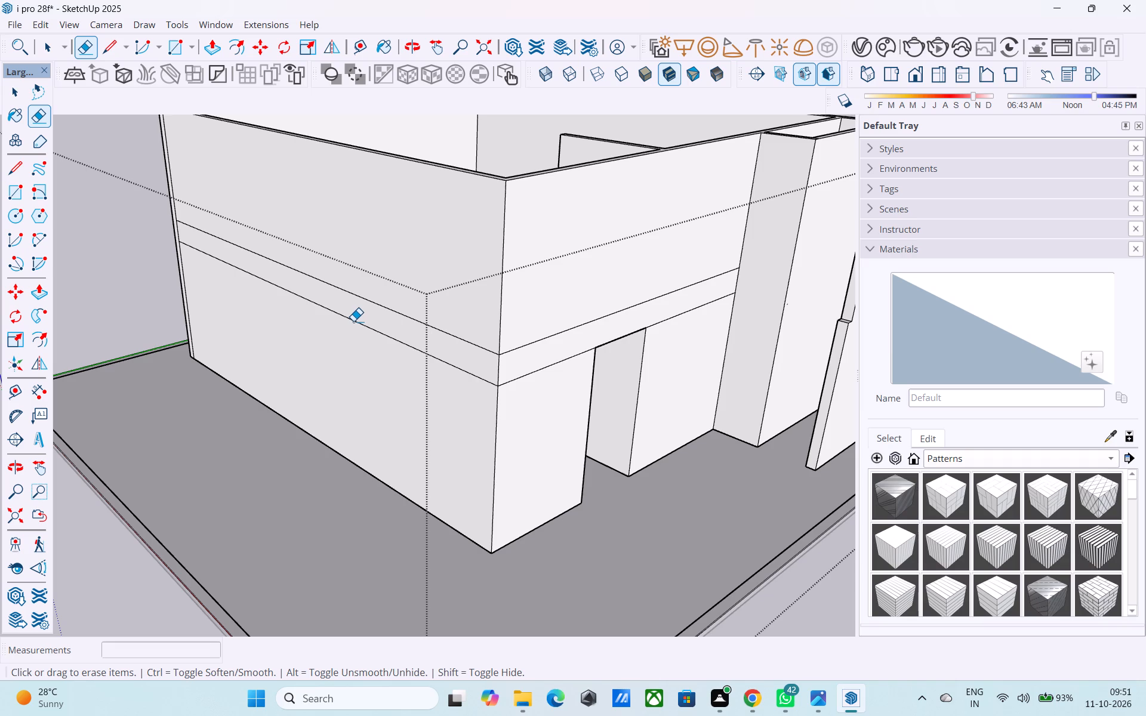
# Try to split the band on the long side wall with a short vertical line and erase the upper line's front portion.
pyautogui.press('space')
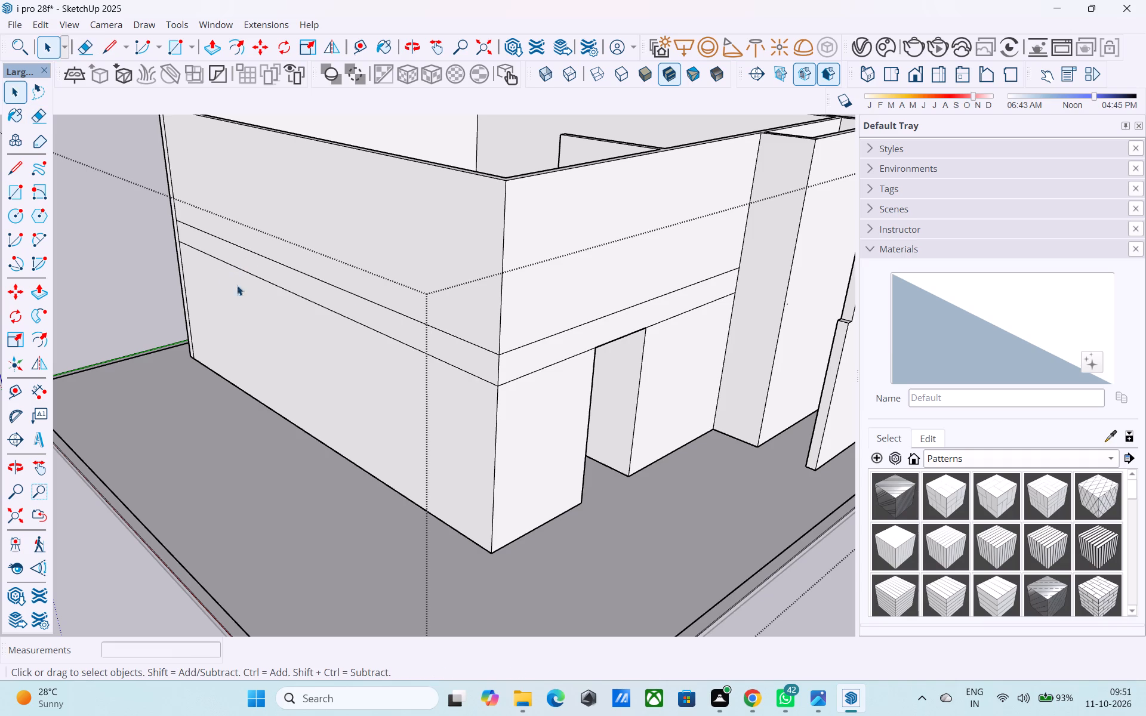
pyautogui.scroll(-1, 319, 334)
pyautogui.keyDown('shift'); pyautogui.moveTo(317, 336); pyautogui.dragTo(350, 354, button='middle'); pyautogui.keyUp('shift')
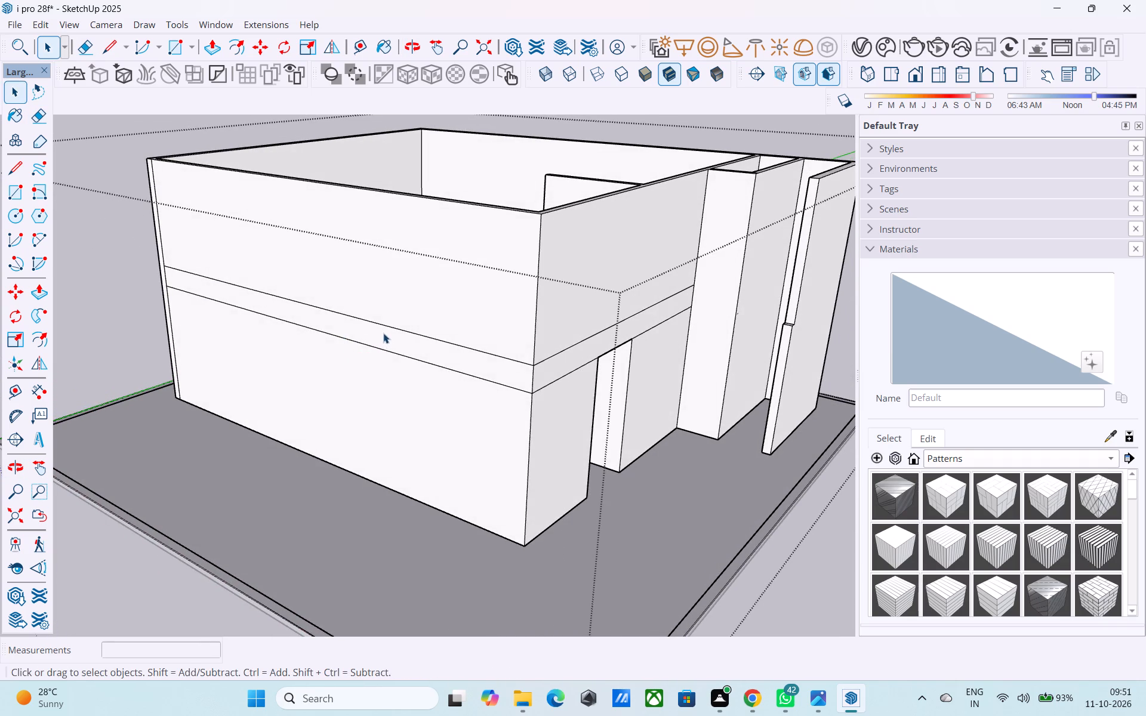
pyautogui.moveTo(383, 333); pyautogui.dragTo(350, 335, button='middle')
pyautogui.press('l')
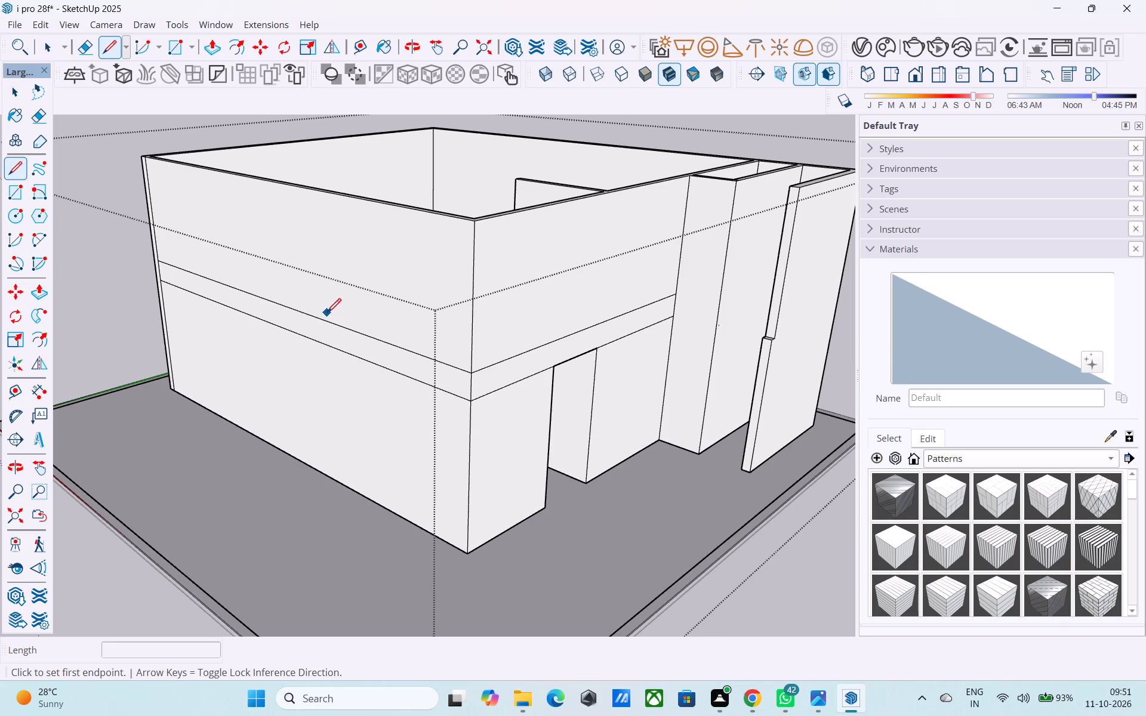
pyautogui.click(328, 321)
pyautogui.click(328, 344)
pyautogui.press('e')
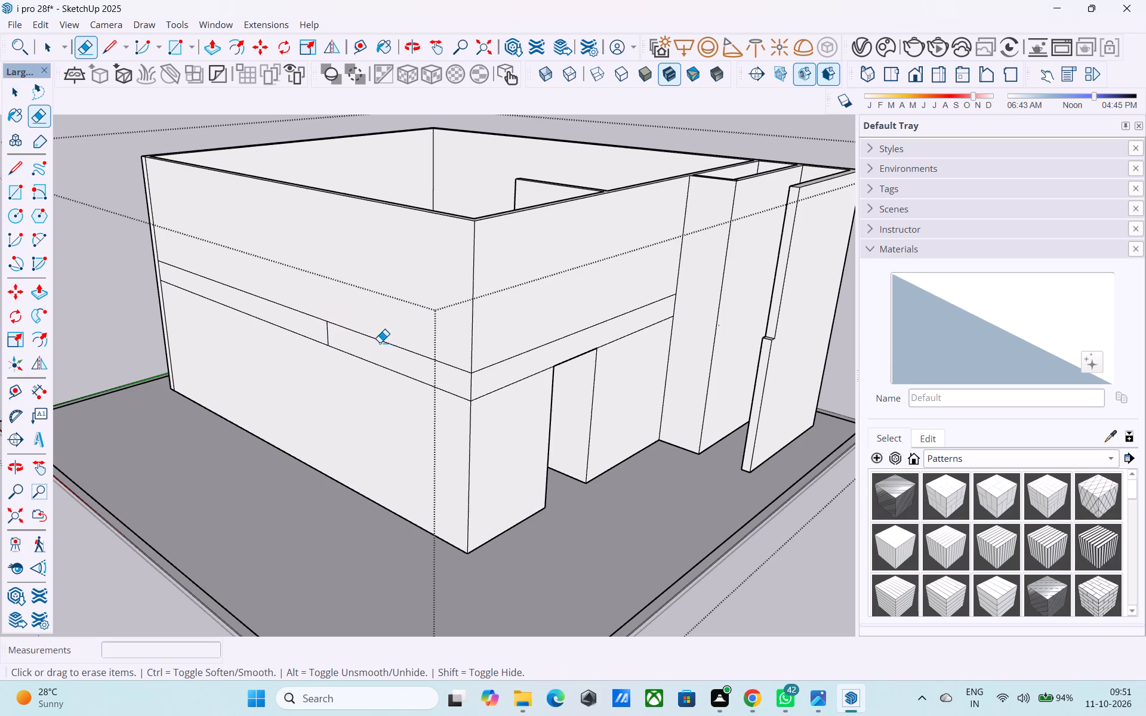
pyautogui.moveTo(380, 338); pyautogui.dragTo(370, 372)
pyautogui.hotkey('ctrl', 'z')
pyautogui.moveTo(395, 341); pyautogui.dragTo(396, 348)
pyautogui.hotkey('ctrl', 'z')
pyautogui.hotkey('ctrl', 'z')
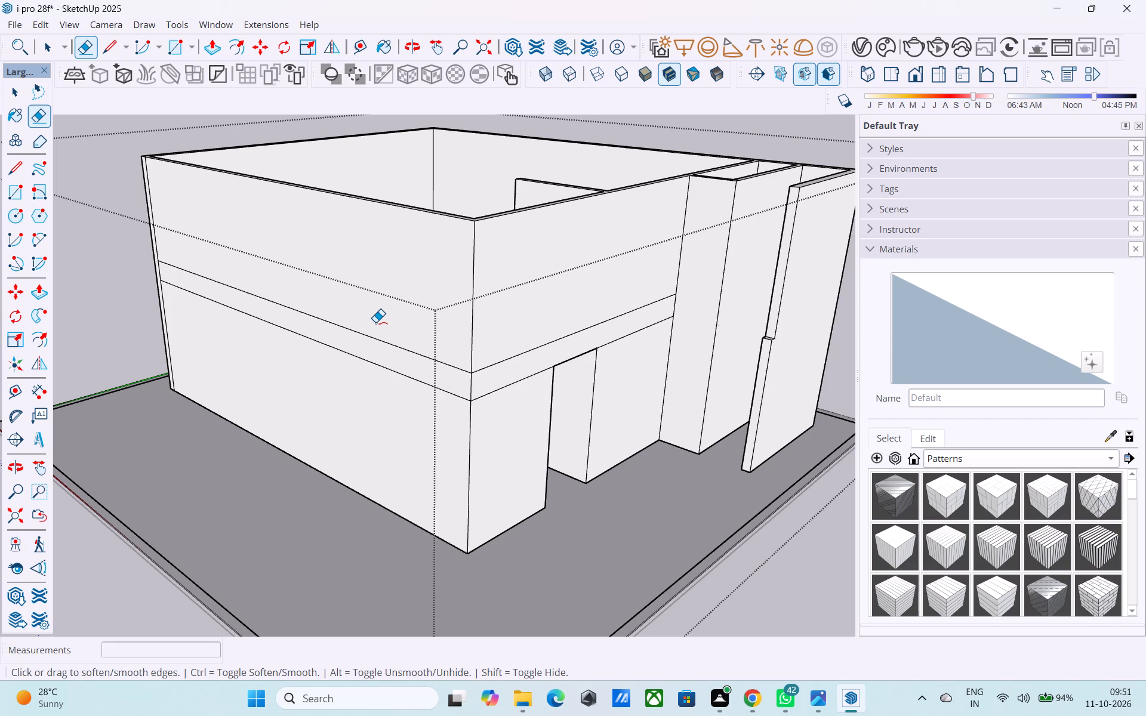
# Extrude the 2' band on the front wall outward 4', followed by a further 4' 9", to form a projecting slab.
pyautogui.press('space')
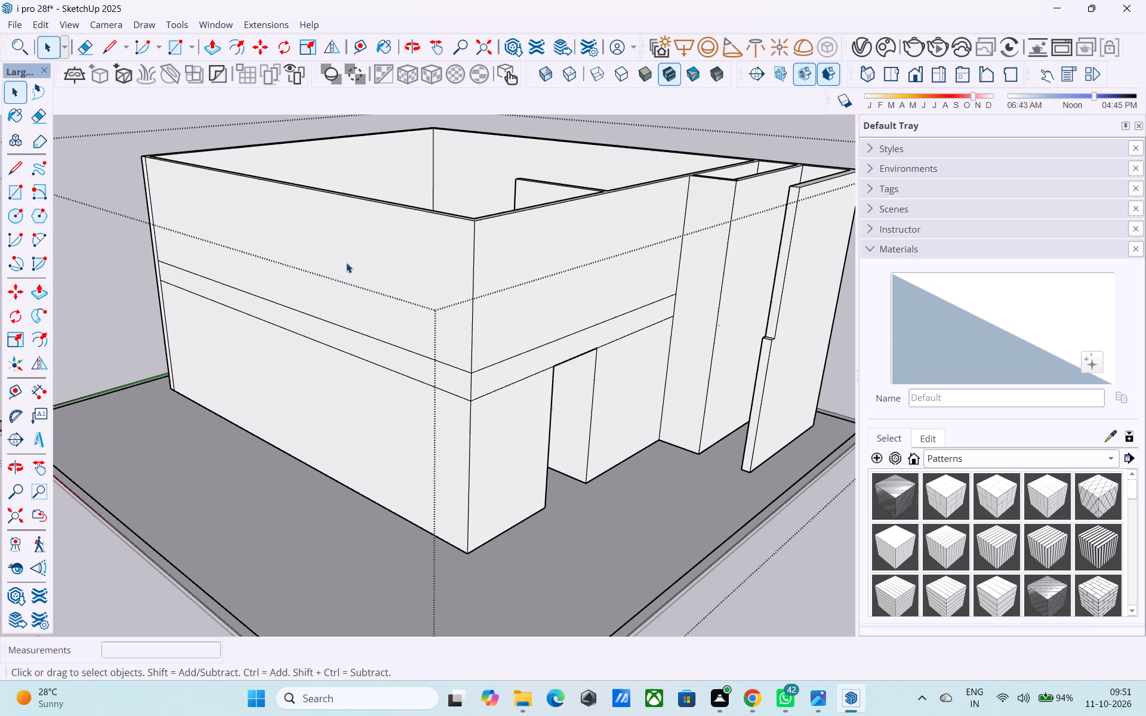
pyautogui.scroll(-3, 446, 369)
pyautogui.moveTo(452, 405); pyautogui.dragTo(452, 437, button='middle')
pyautogui.scroll(5, 492, 422)
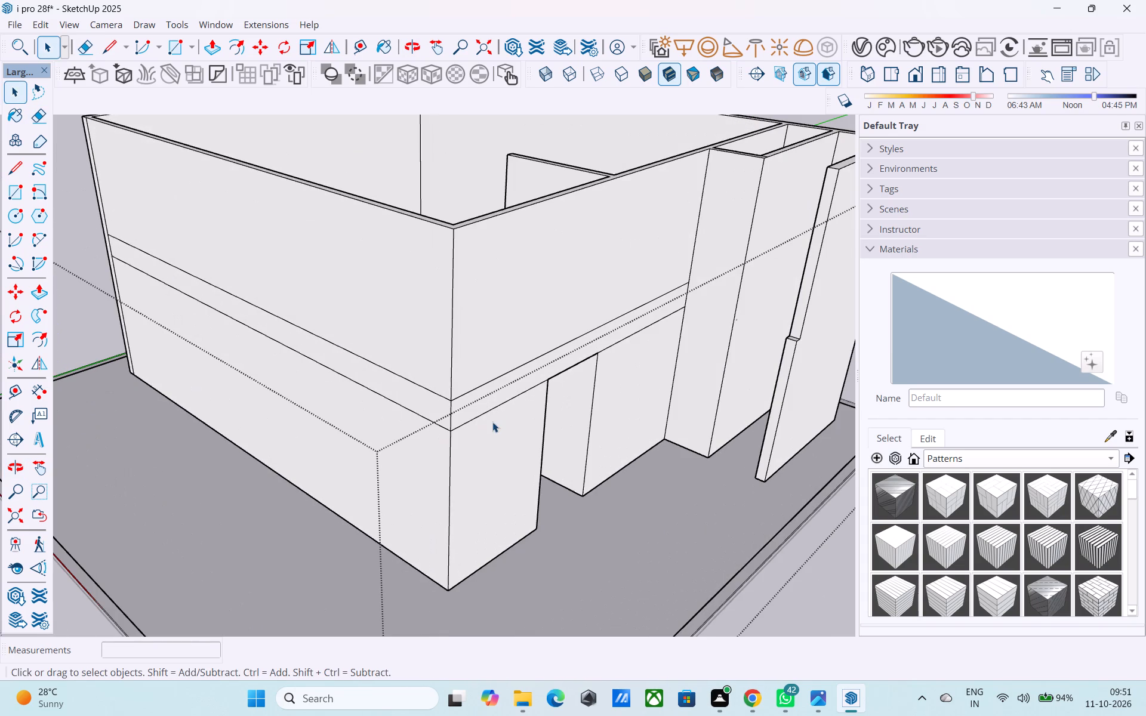
pyautogui.click(498, 396)
pyautogui.moveTo(569, 448); pyautogui.dragTo(550, 433, button='middle')
pyautogui.press('p')
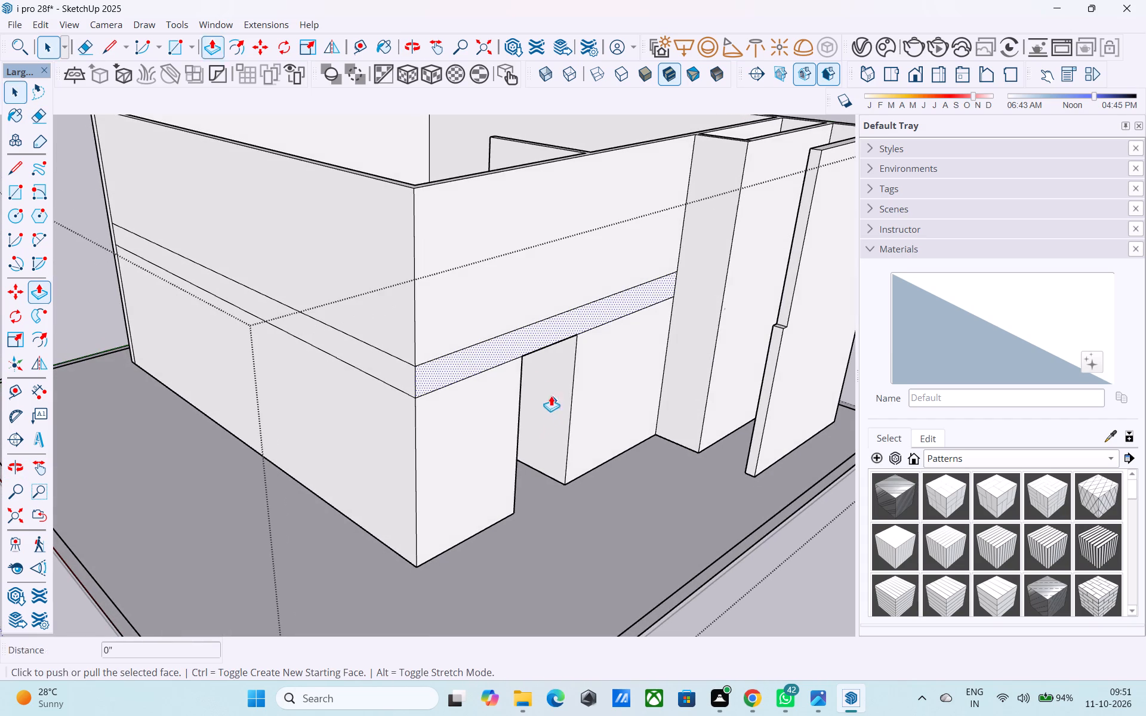
pyautogui.click(505, 357)
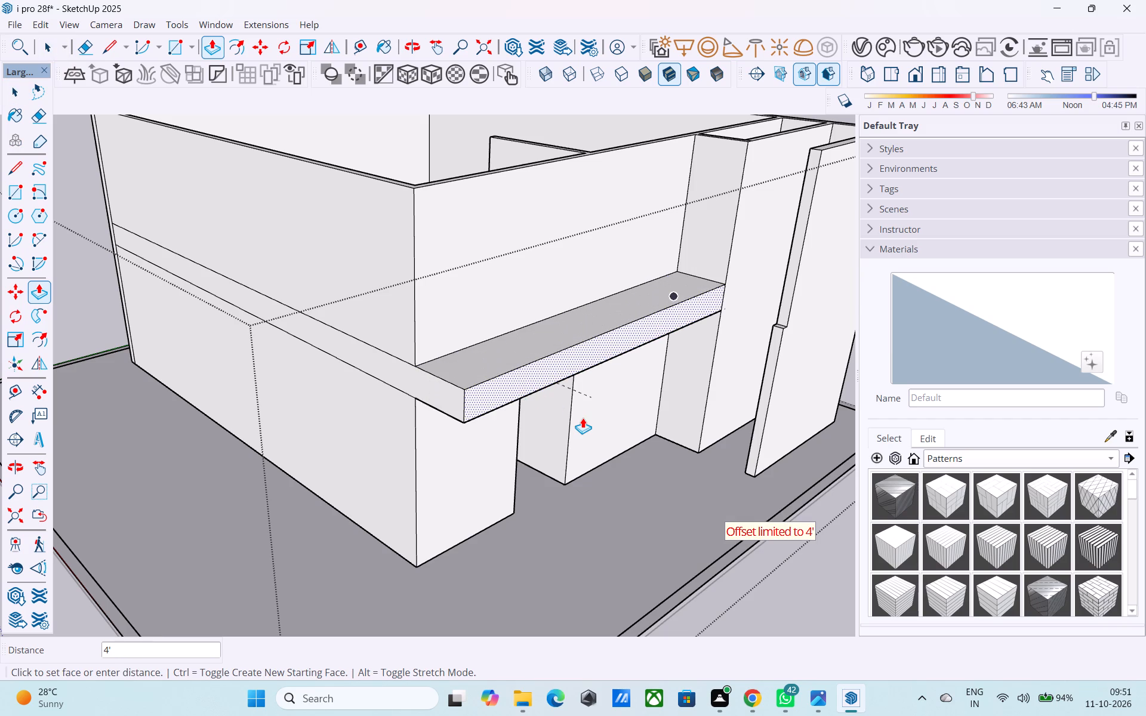
pyautogui.click(583, 418)
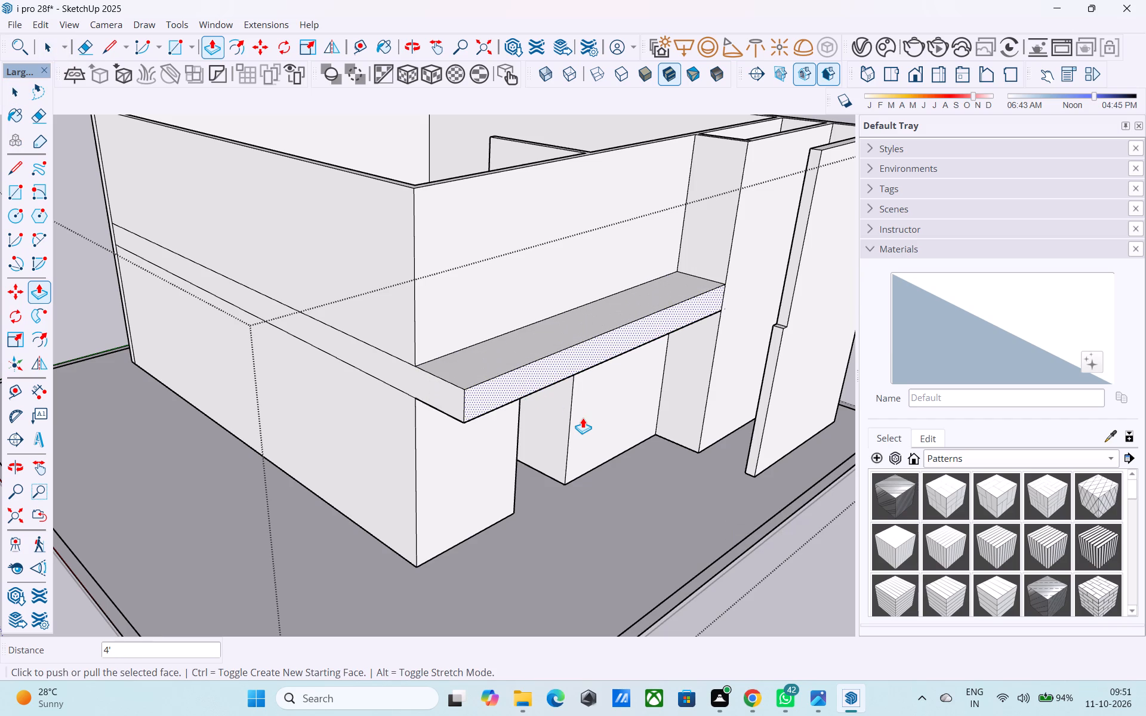
pyautogui.click(538, 361)
pyautogui.click(811, 224)
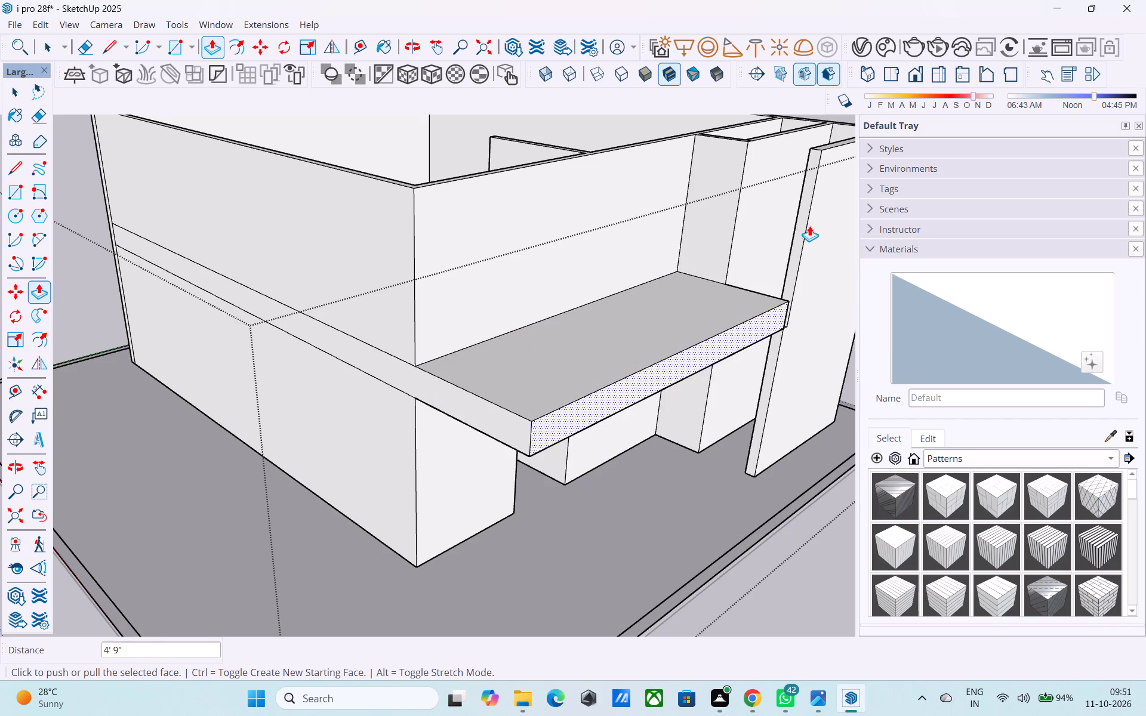
# Draw a 2' vertical line at the house corner separating the slab's side face from the long side wall's band, and select it.
pyautogui.moveTo(630, 317); pyautogui.dragTo(486, 414, button='middle')
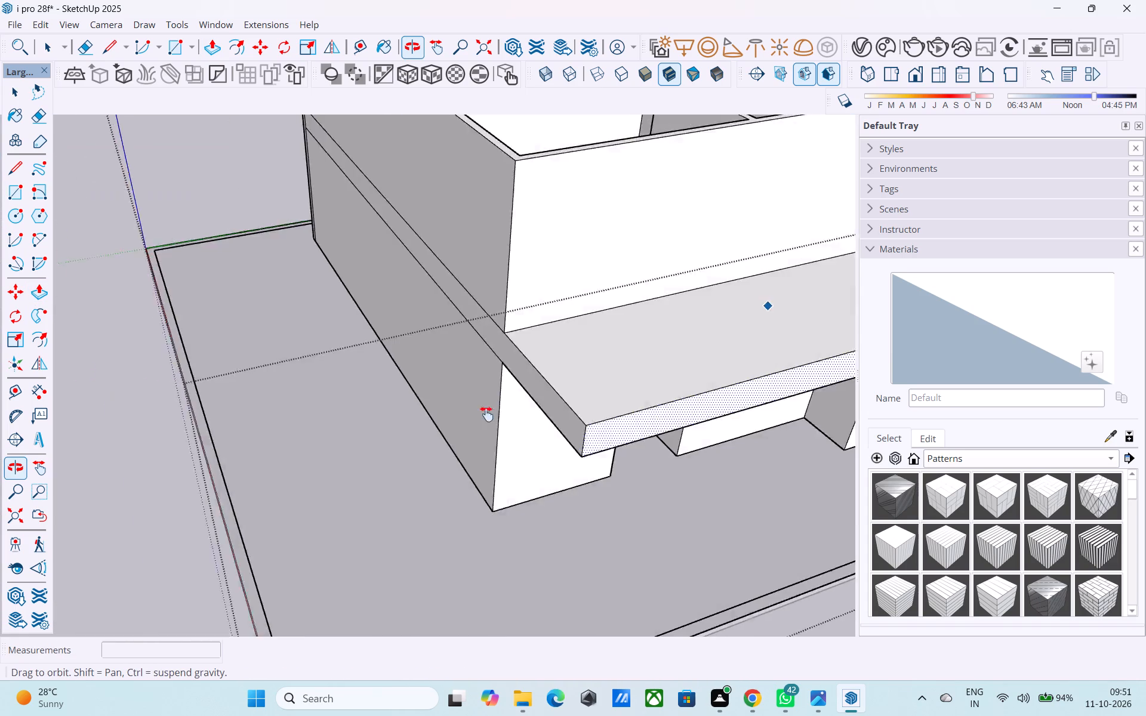
pyautogui.moveTo(486, 414); pyautogui.dragTo(571, 326, button='middle')
pyautogui.scroll(-2, 543, 350)
pyautogui.moveTo(501, 381); pyautogui.dragTo(525, 402, button='middle')
pyautogui.moveTo(577, 315); pyautogui.dragTo(491, 413, button='middle')
pyautogui.moveTo(489, 412); pyautogui.dragTo(445, 462, button='middle')
pyautogui.moveTo(373, 453); pyautogui.dragTo(458, 431, button='middle')
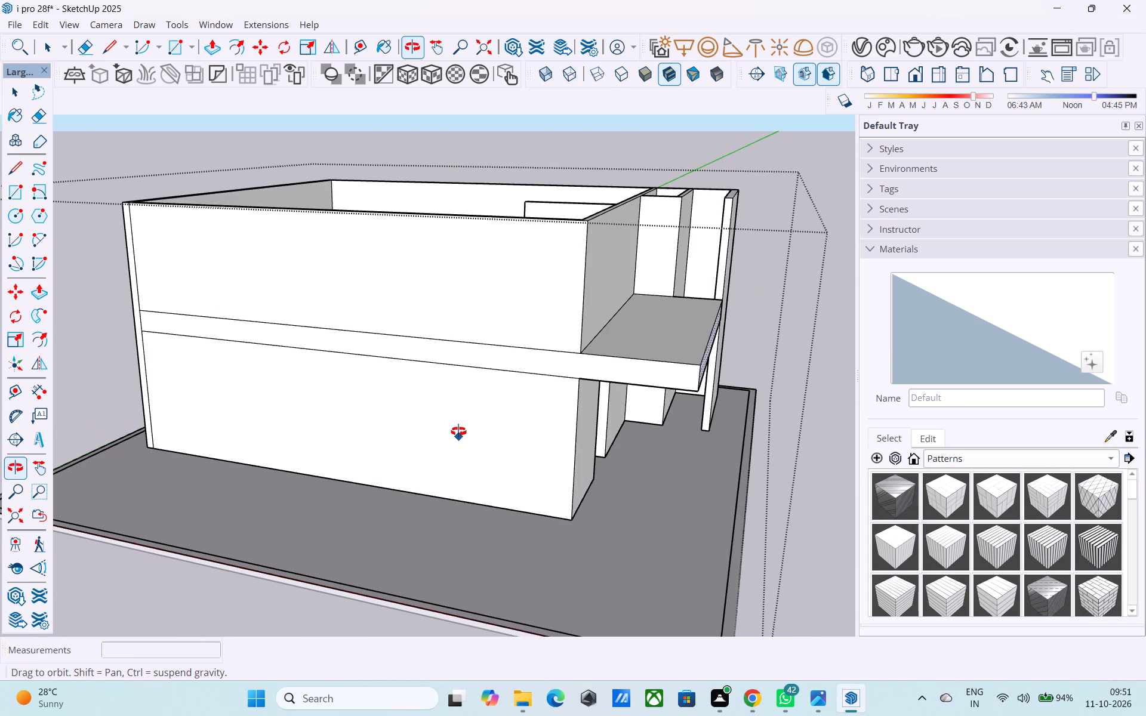
pyautogui.moveTo(458, 431); pyautogui.dragTo(457, 430, button='middle')
pyautogui.press('space')
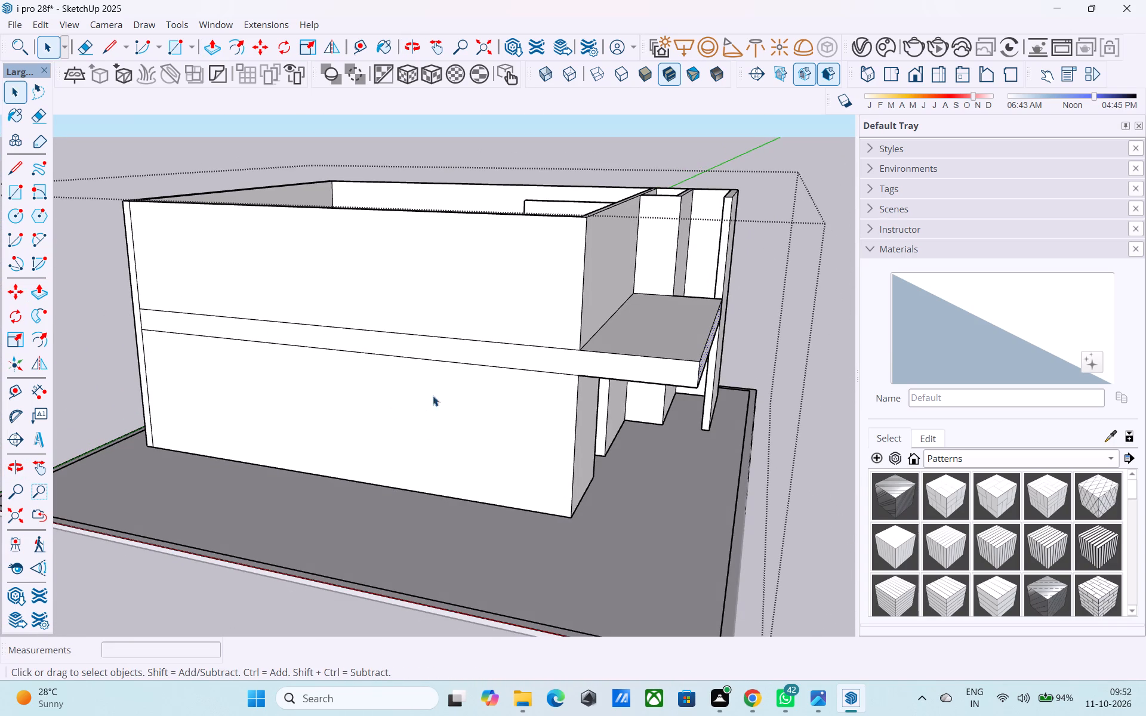
pyautogui.press('l')
pyautogui.click(579, 352)
pyautogui.click(575, 375)
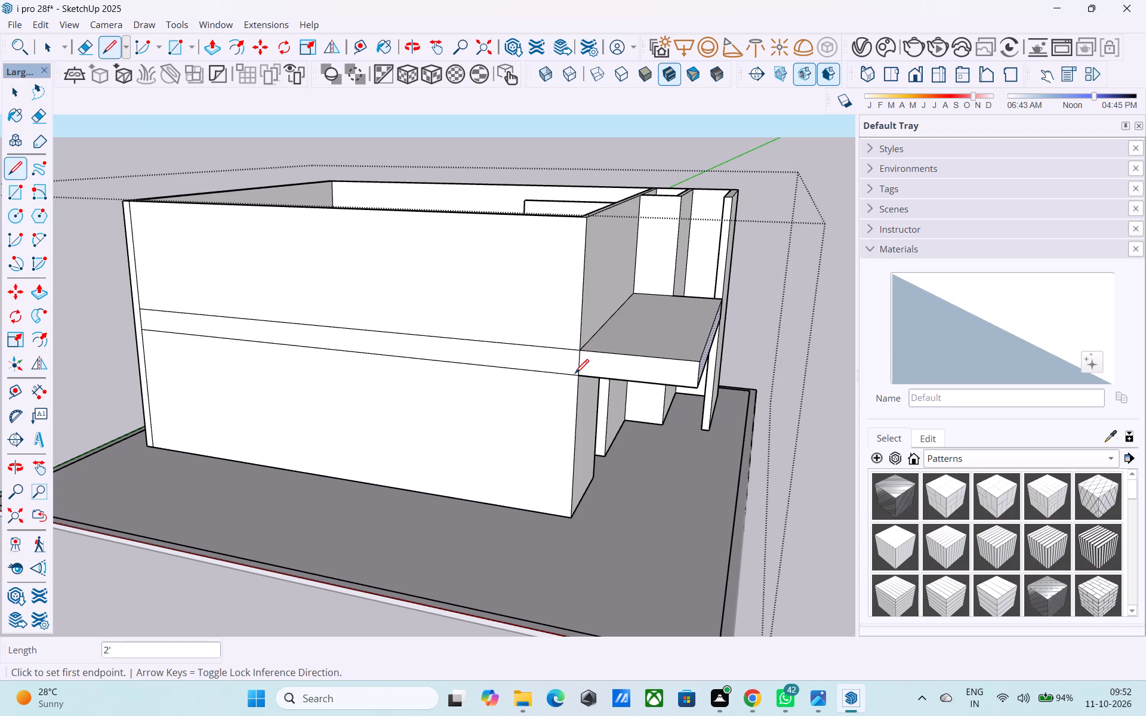
pyautogui.press('space')
pyautogui.click(580, 364)
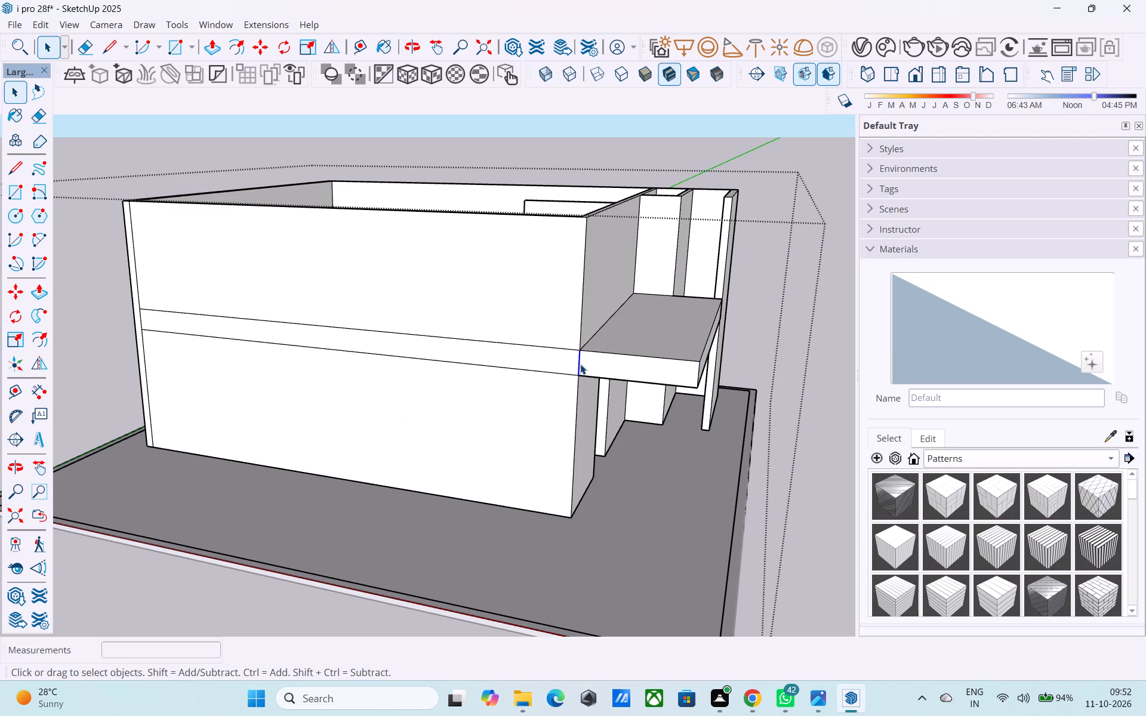
# Copy the selected 2' vertical line 24' along the long side wall's band, away from the front corner.
pyautogui.press('m')
pyautogui.click(578, 354)
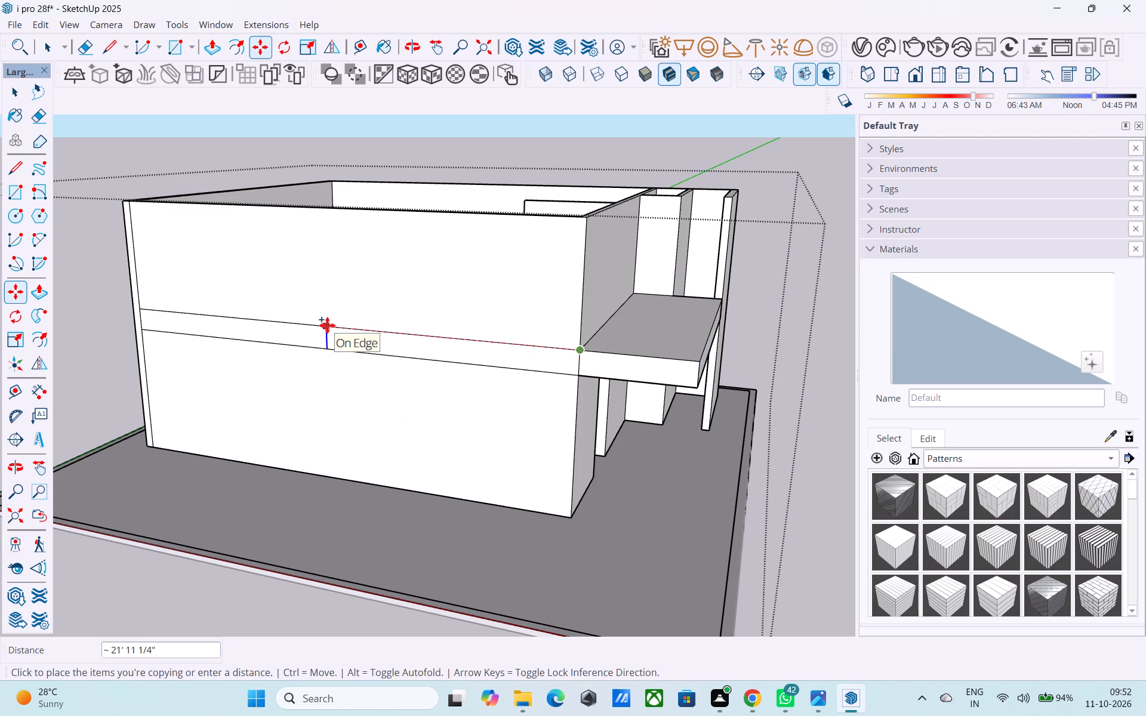
pyautogui.write("24'")
pyautogui.press('Return')
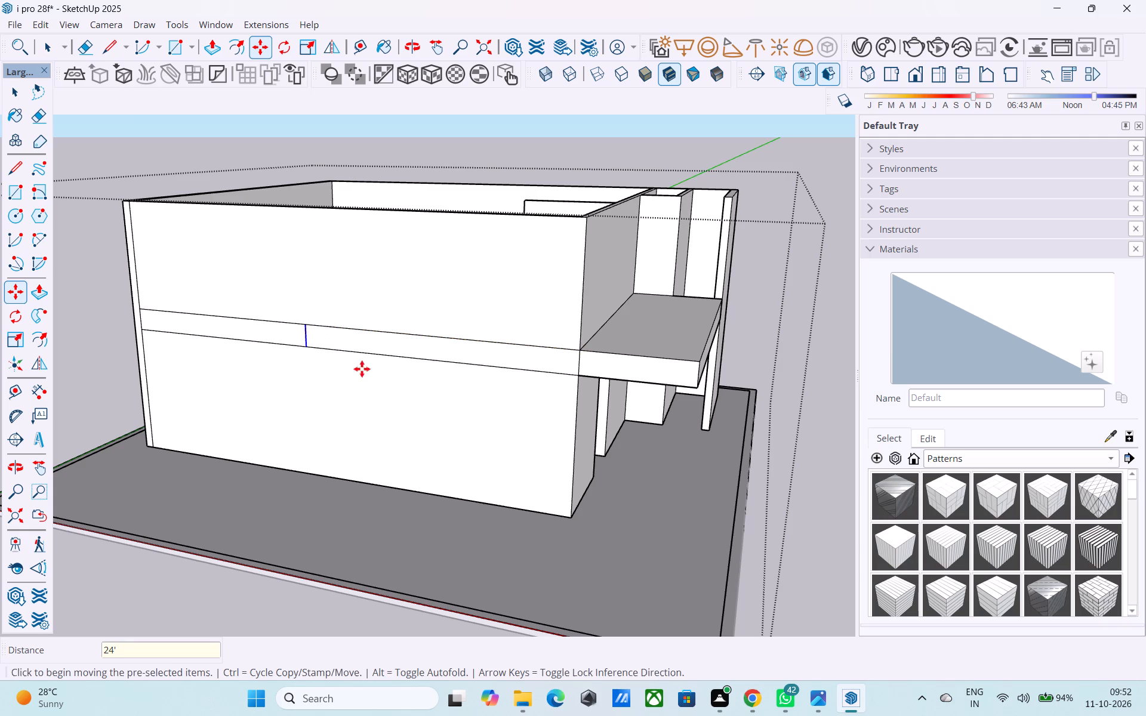
pyautogui.press('space')
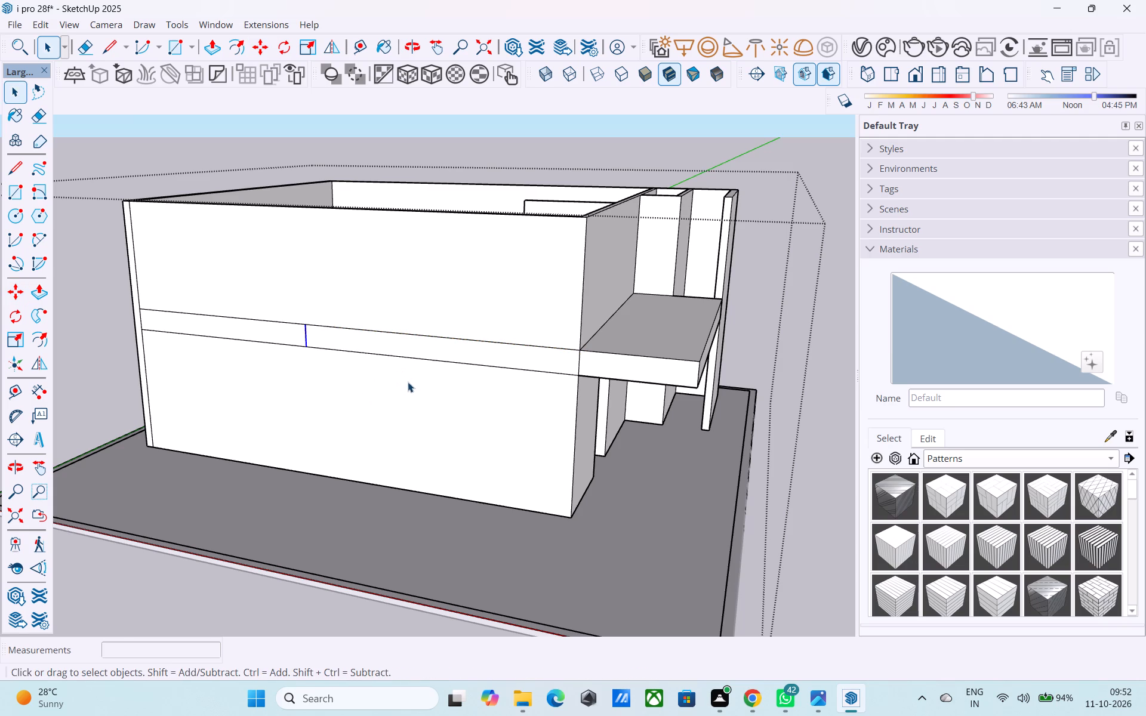
# Erase the original vertical edge at the house corner so the side band section and the slab's side face join.
pyautogui.moveTo(411, 399); pyautogui.dragTo(386, 405, button='middle')
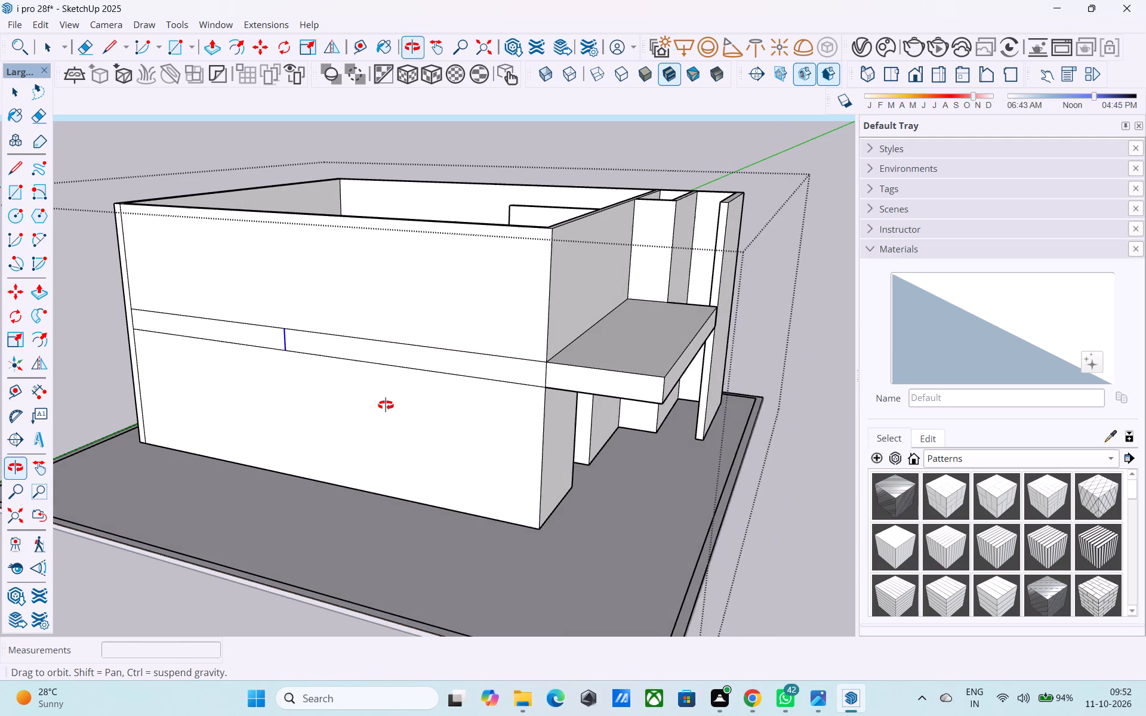
pyautogui.moveTo(386, 405); pyautogui.dragTo(383, 406, button='middle')
pyautogui.click(418, 365)
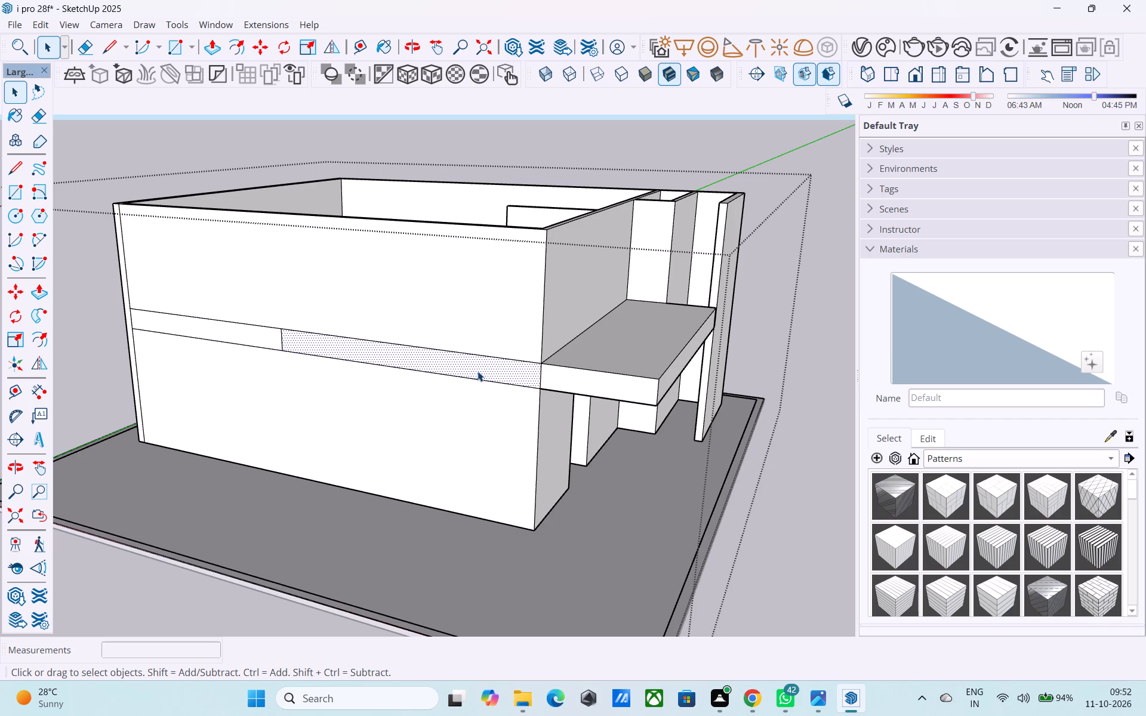
pyautogui.press('e')
pyautogui.click(547, 380)
pyautogui.press('space')
# Extrude the joined 24' side band and slab side face outward 4' to wrap the slab around the corner.
pyautogui.click(532, 376)
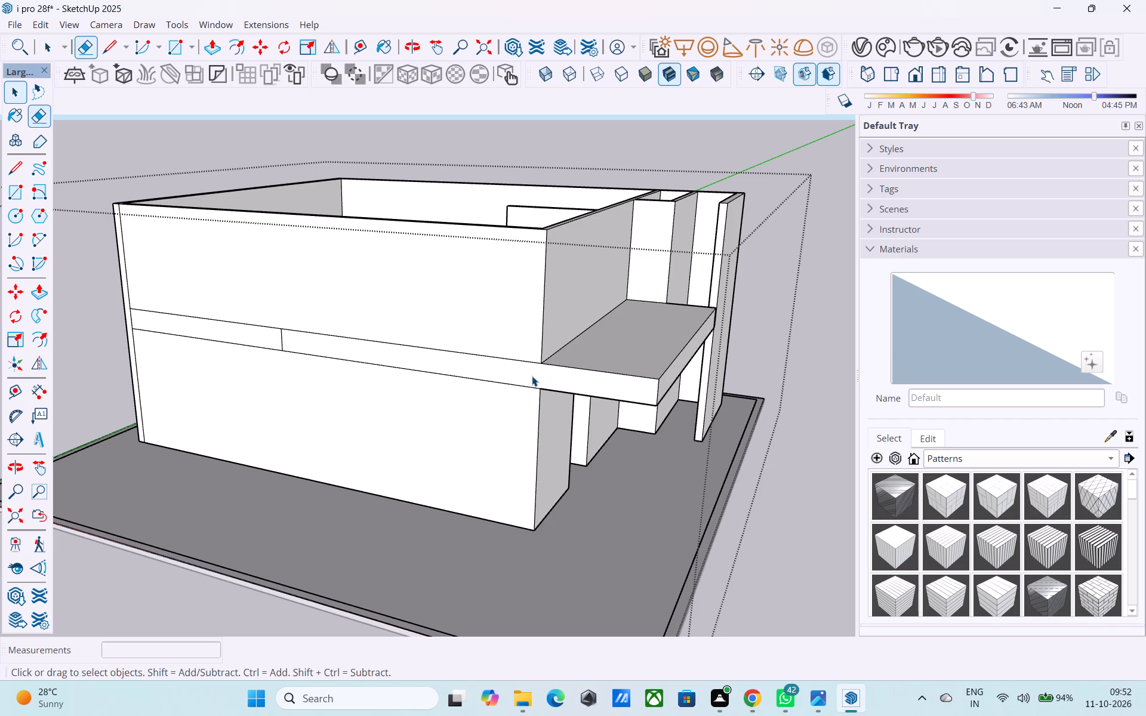
pyautogui.press('p')
pyautogui.click(534, 375)
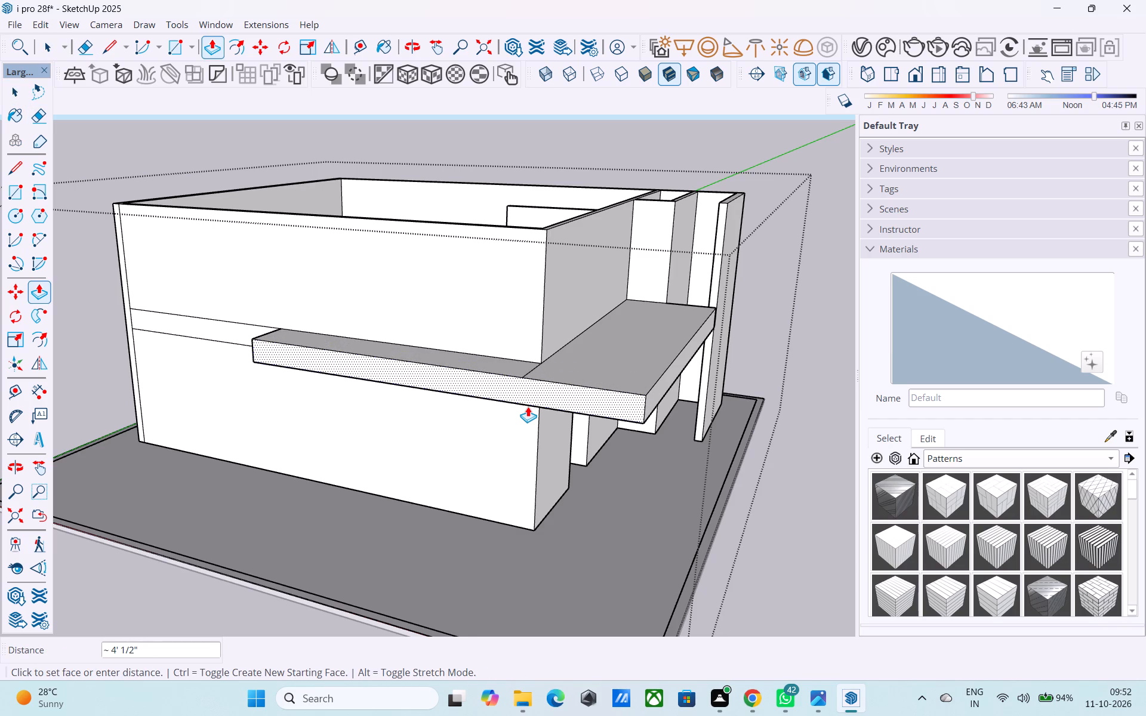
pyautogui.write("4'")
pyautogui.press('Return')
pyautogui.press('space')
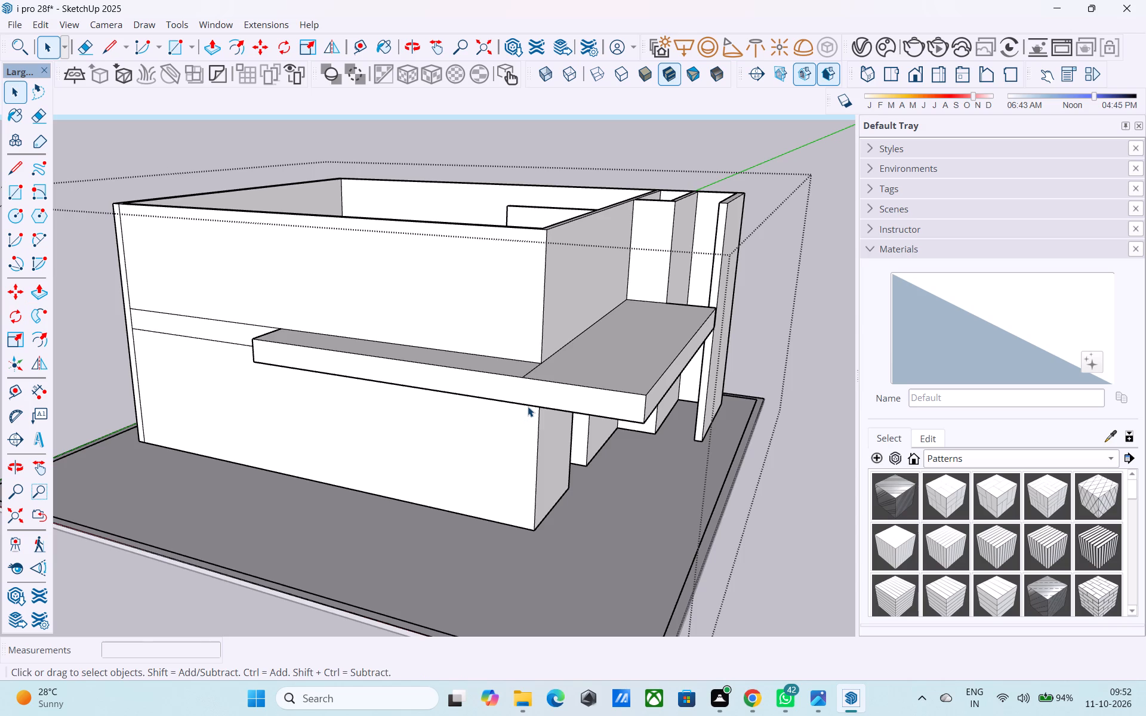
# Erase the seam line on the slab's upper surface between the front and side projections.
pyautogui.moveTo(528, 406); pyautogui.dragTo(516, 547, button='middle')
pyautogui.press('e')
pyautogui.moveTo(513, 529); pyautogui.dragTo(492, 533)
pyautogui.moveTo(528, 553); pyautogui.dragTo(480, 529)
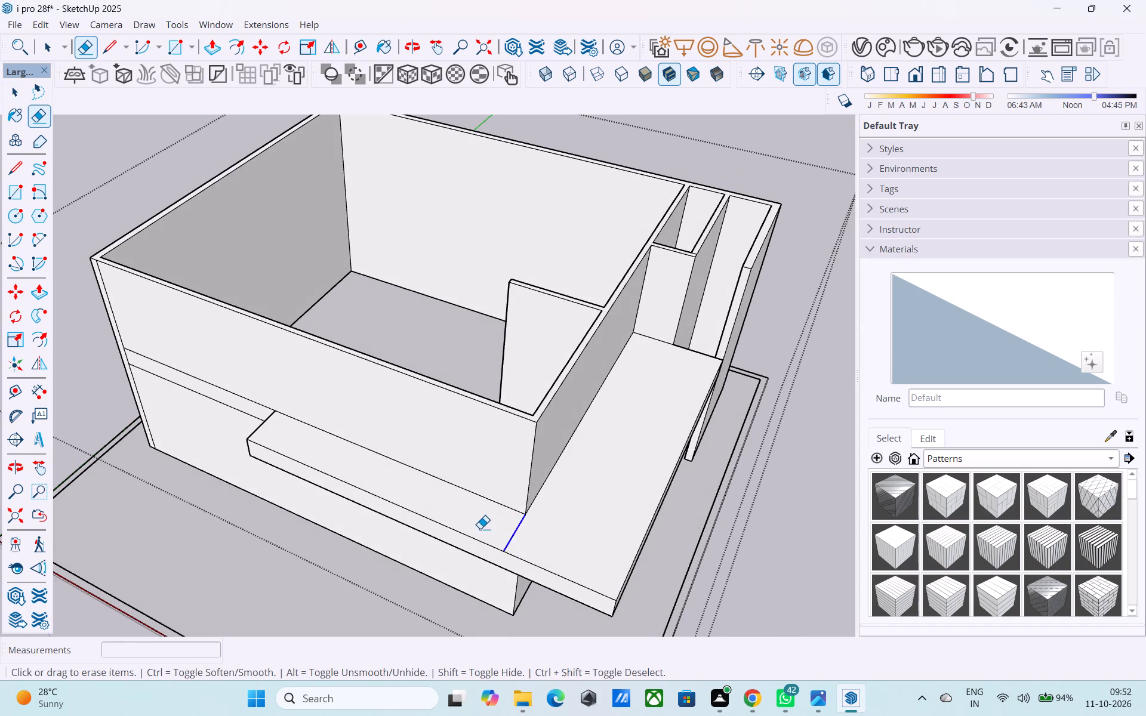
# Draw a 10' vertical line up the long side wall from the side slab's rear end to the wall's top edge.
pyautogui.scroll(-2, 644, 535)
pyautogui.keyDown('shift'); pyautogui.moveTo(644, 535); pyautogui.dragTo(443, 433, button='middle'); pyautogui.keyUp('shift')
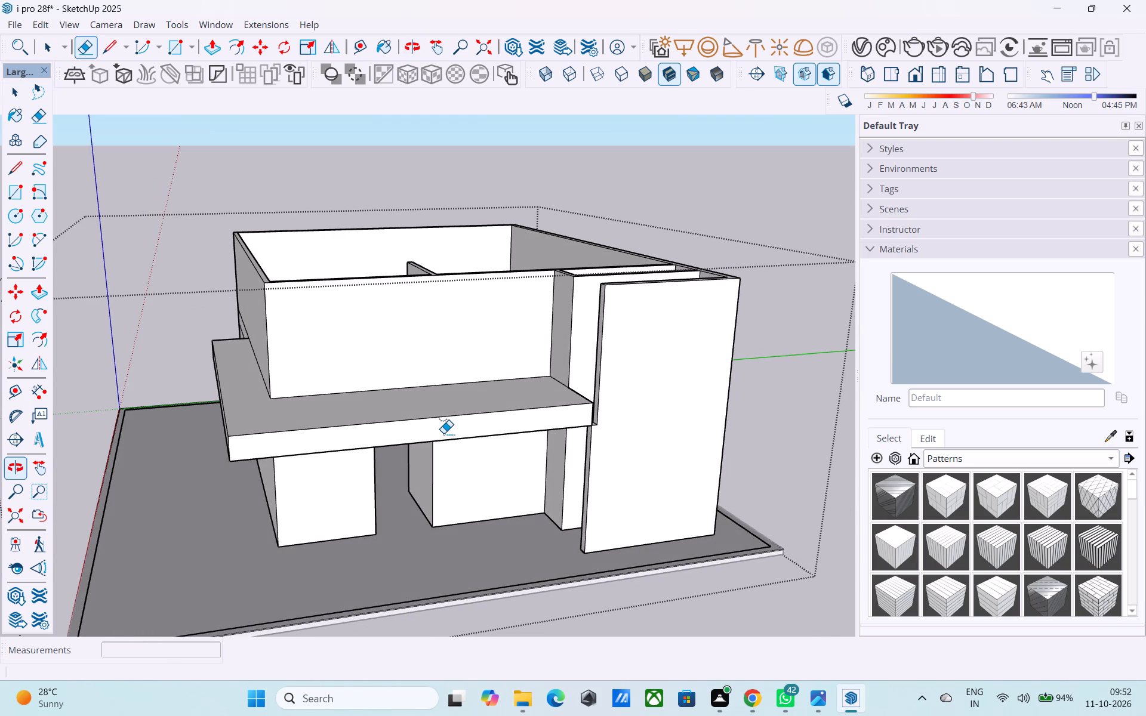
pyautogui.moveTo(443, 433); pyautogui.dragTo(507, 448, button='middle')
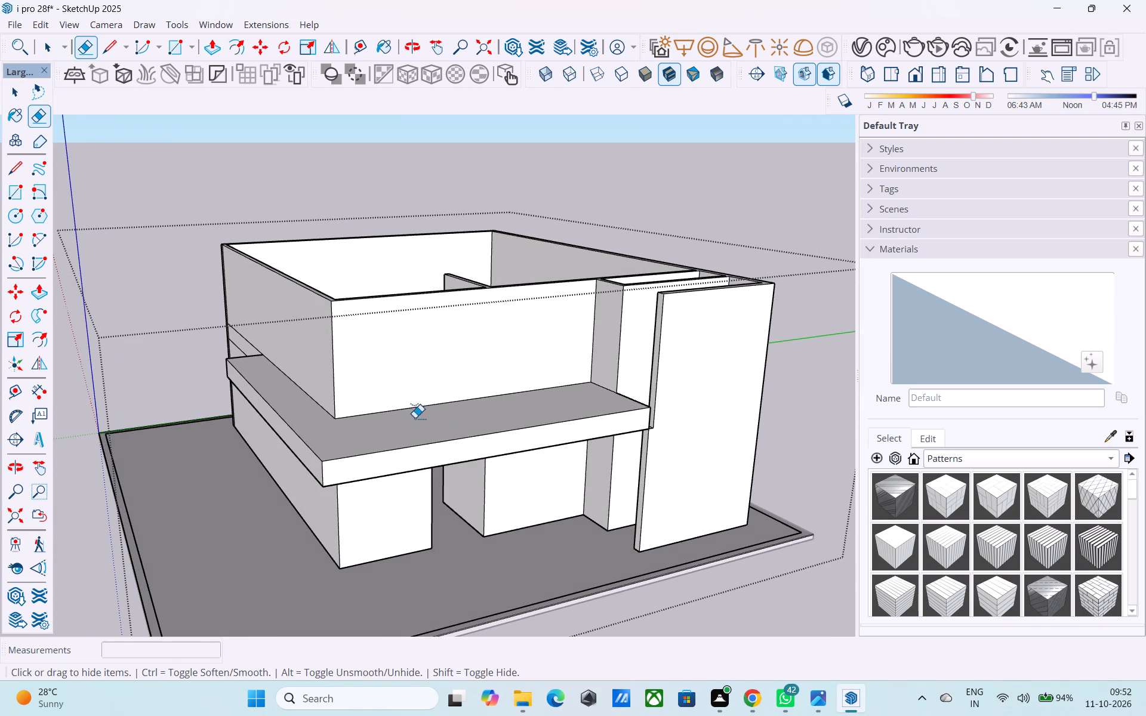
pyautogui.keyDown('shift'); pyautogui.moveTo(411, 415); pyautogui.dragTo(594, 468, button='middle'); pyautogui.keyUp('shift')
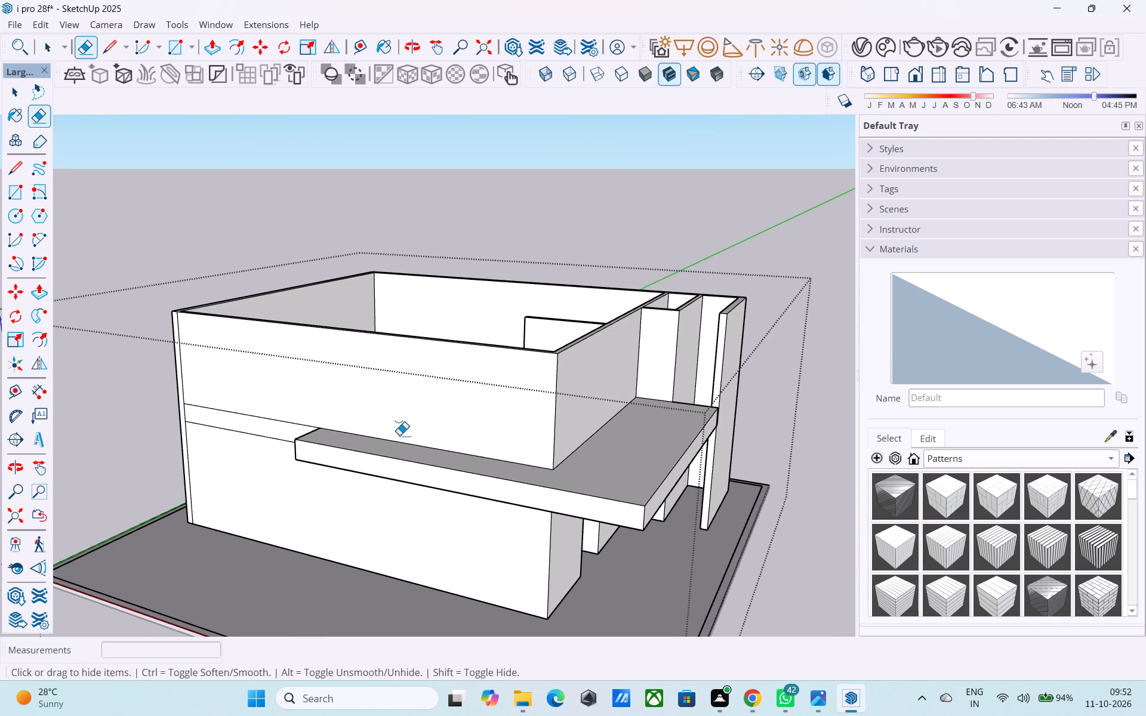
pyautogui.press('space')
pyautogui.press('l')
pyautogui.moveTo(319, 446); pyautogui.dragTo(331, 495, button='middle')
pyautogui.scroll(5, 328, 491)
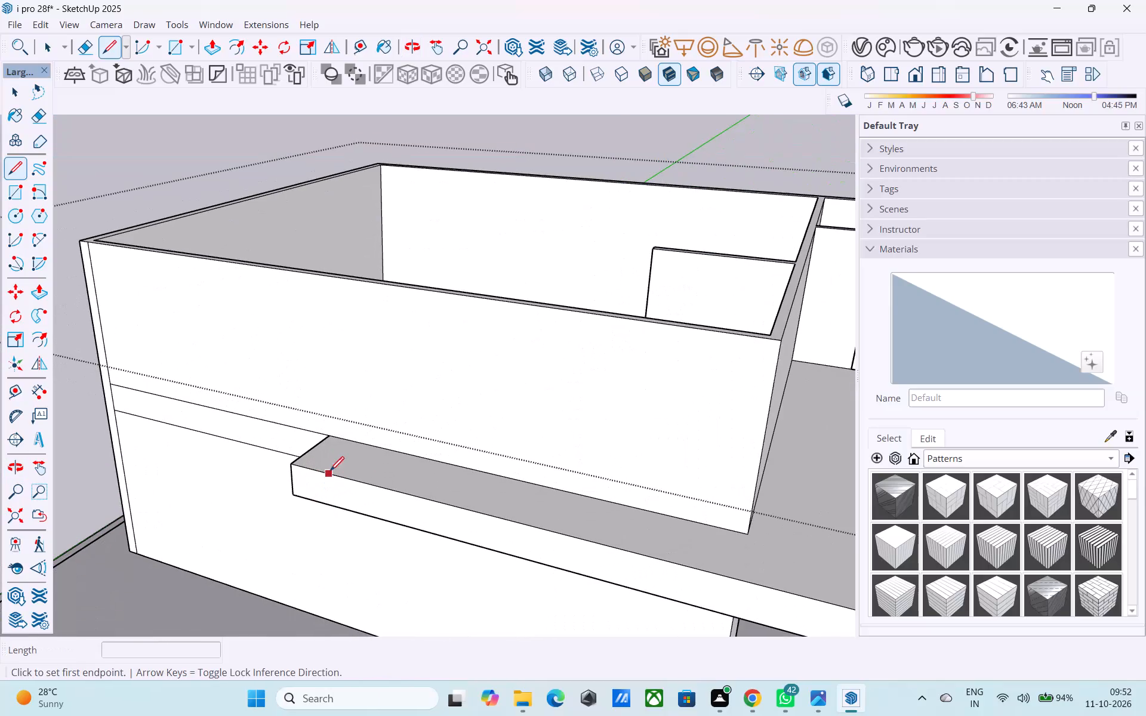
pyautogui.click(329, 437)
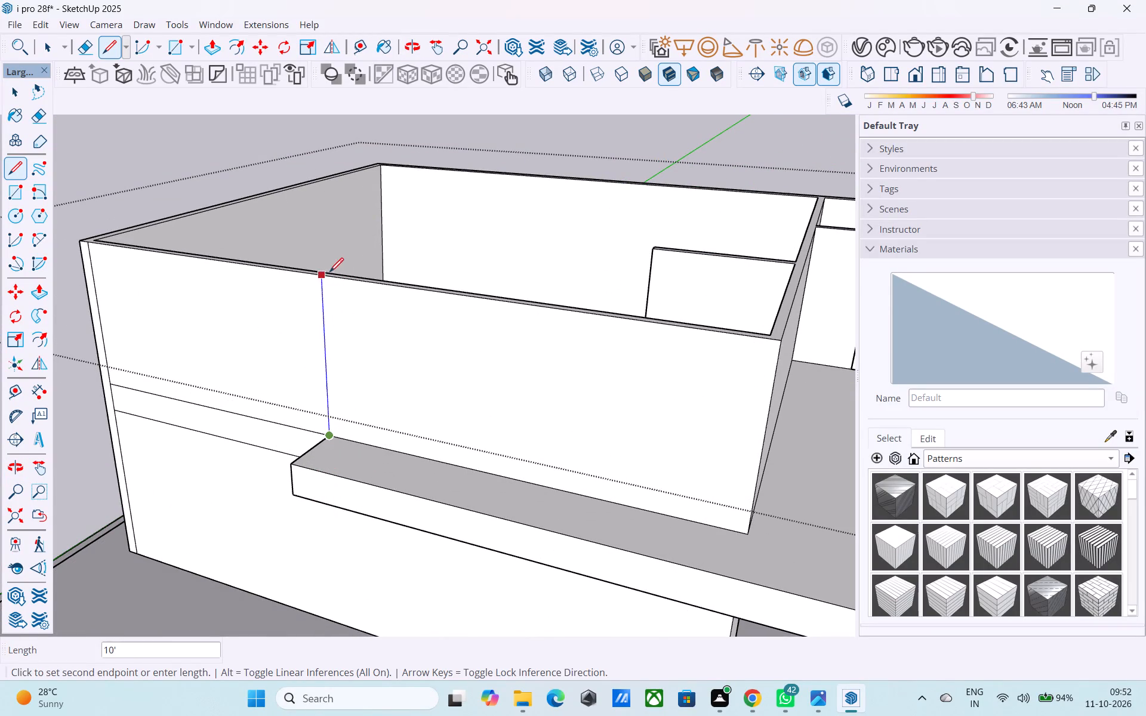
pyautogui.click(324, 273)
# Draw a 6" line across the wall's top thickness from the upper end of the new vertical line.
pyautogui.moveTo(444, 305); pyautogui.dragTo(455, 501, button='middle')
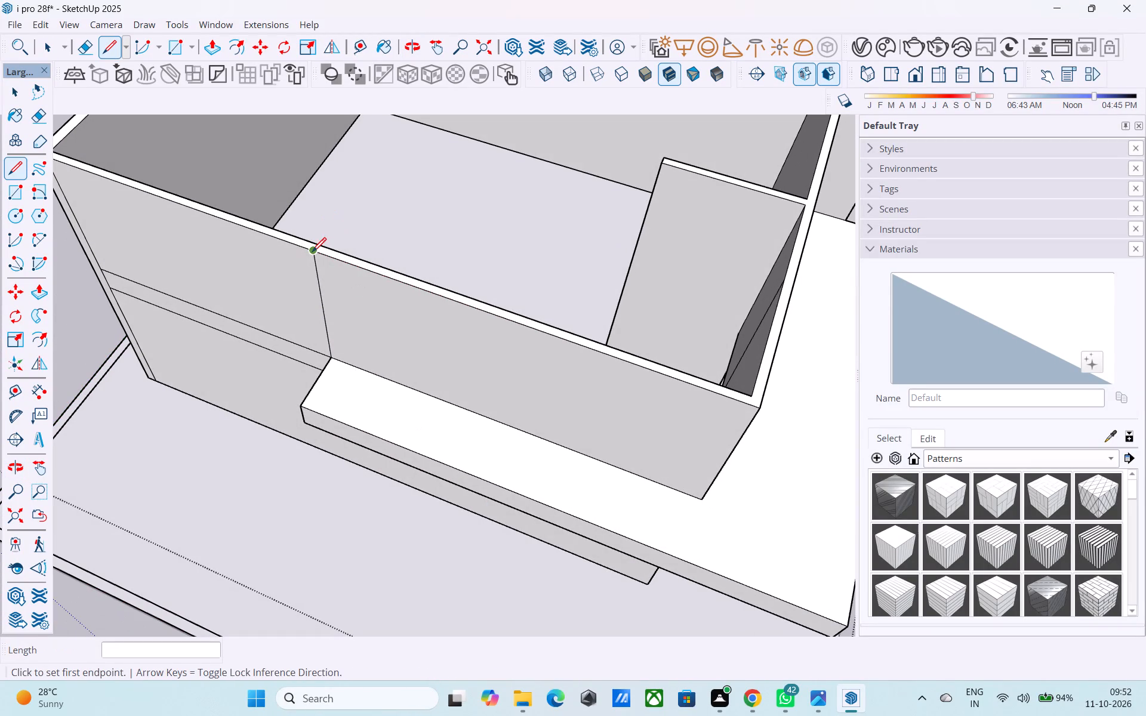
pyautogui.click(312, 253)
pyautogui.scroll(8, 316, 243)
pyautogui.middleClick(316, 243)
pyautogui.click(320, 246)
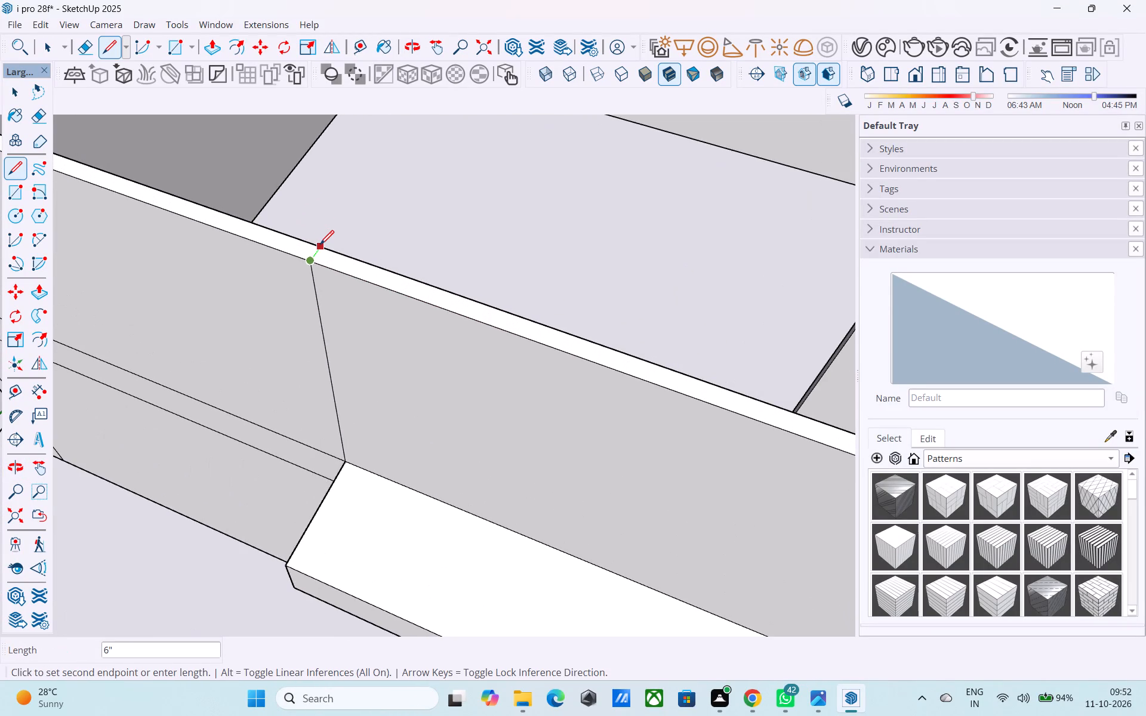
pyautogui.moveTo(432, 274); pyautogui.dragTo(307, 305, button='middle')
pyautogui.scroll(-3, 312, 316)
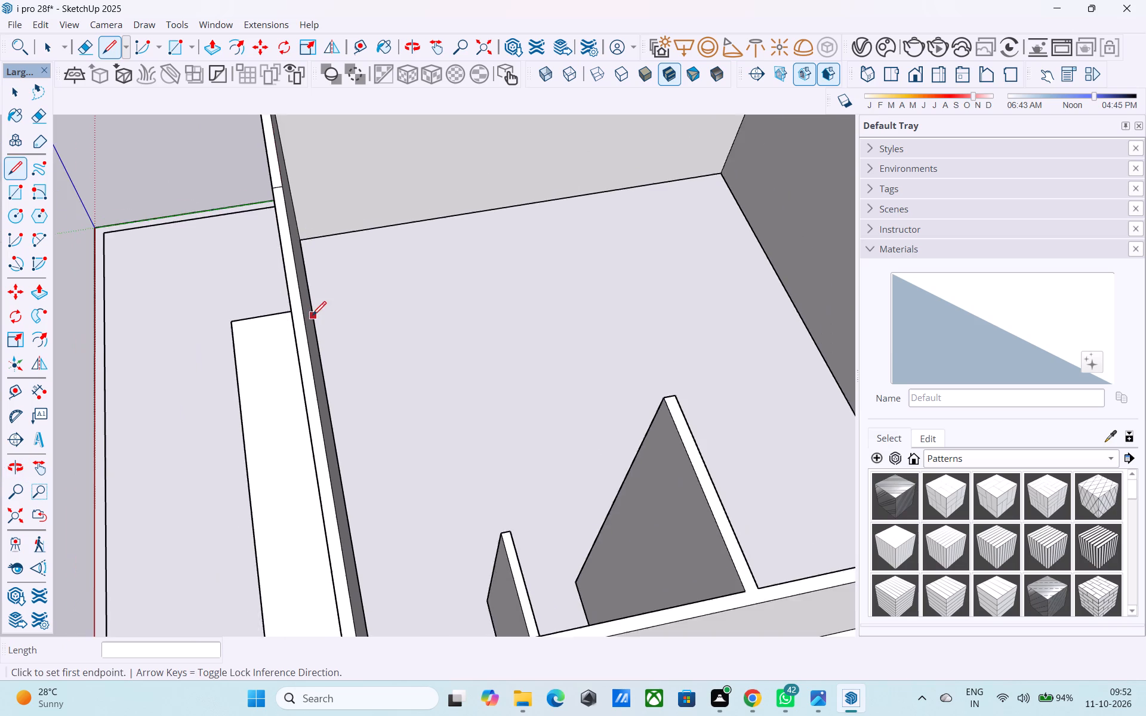
pyautogui.moveTo(312, 317); pyautogui.dragTo(290, 274, button='middle')
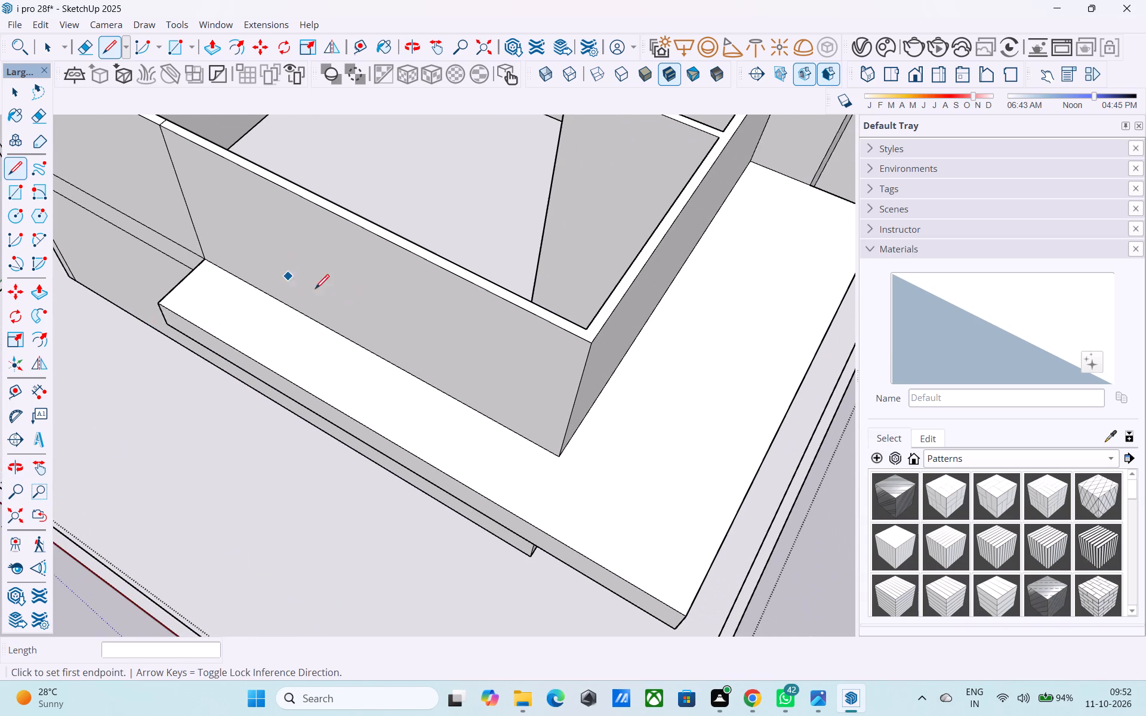
# Extrude the upper side wall section above the slab outward 4', flush with the side slab's outer edge.
pyautogui.press('space')
pyautogui.click(362, 313)
pyautogui.press('p')
pyautogui.click(362, 313)
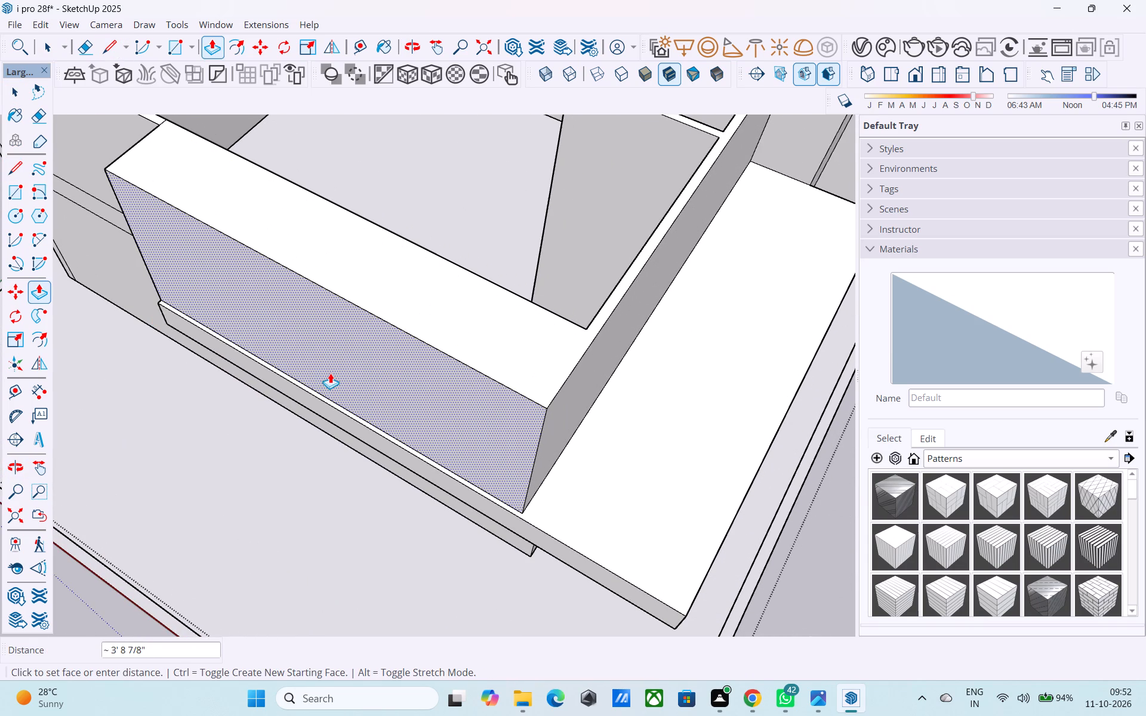
pyautogui.click(409, 459)
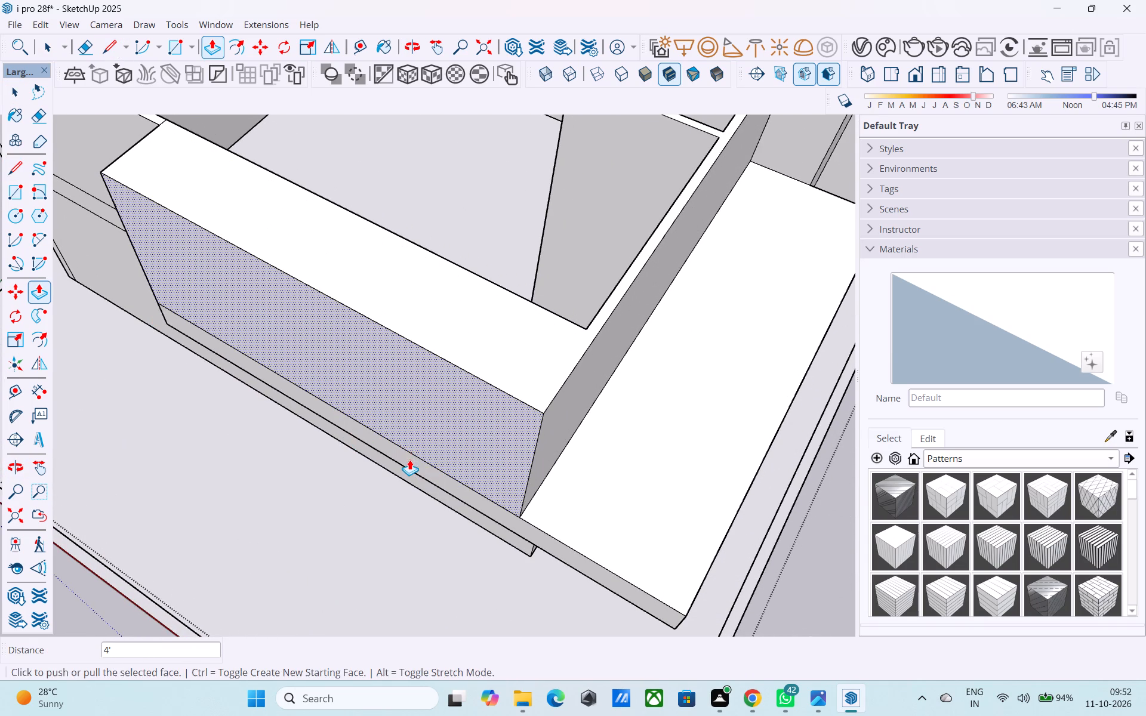
# Examine the projecting upper side volume and wraparound slab from the front and side.
pyautogui.keyDown('shift'); pyautogui.moveTo(440, 448); pyautogui.dragTo(168, 354, button='middle'); pyautogui.keyUp('shift')
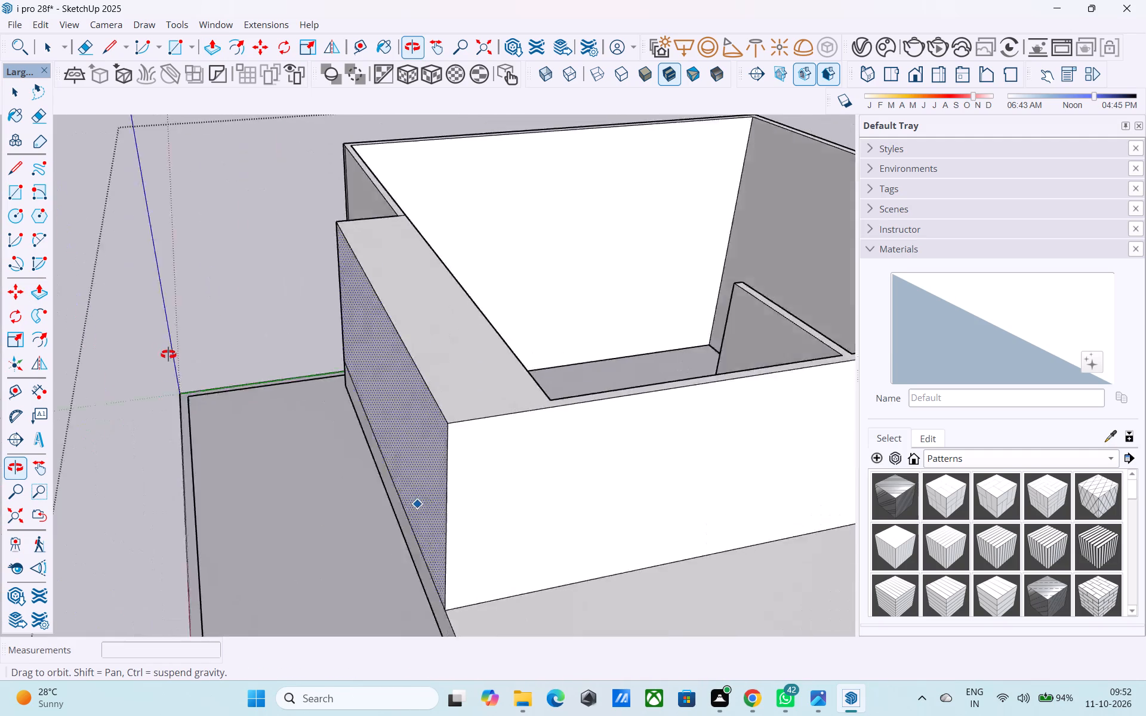
pyautogui.keyDown('shift'); pyautogui.moveTo(168, 354); pyautogui.dragTo(0, 363, button='middle'); pyautogui.keyUp('shift')
pyautogui.scroll(-5, 0, 363)
pyautogui.keyDown('shift'); pyautogui.moveTo(77, 366); pyautogui.dragTo(257, 414, button='middle'); pyautogui.keyUp('shift')
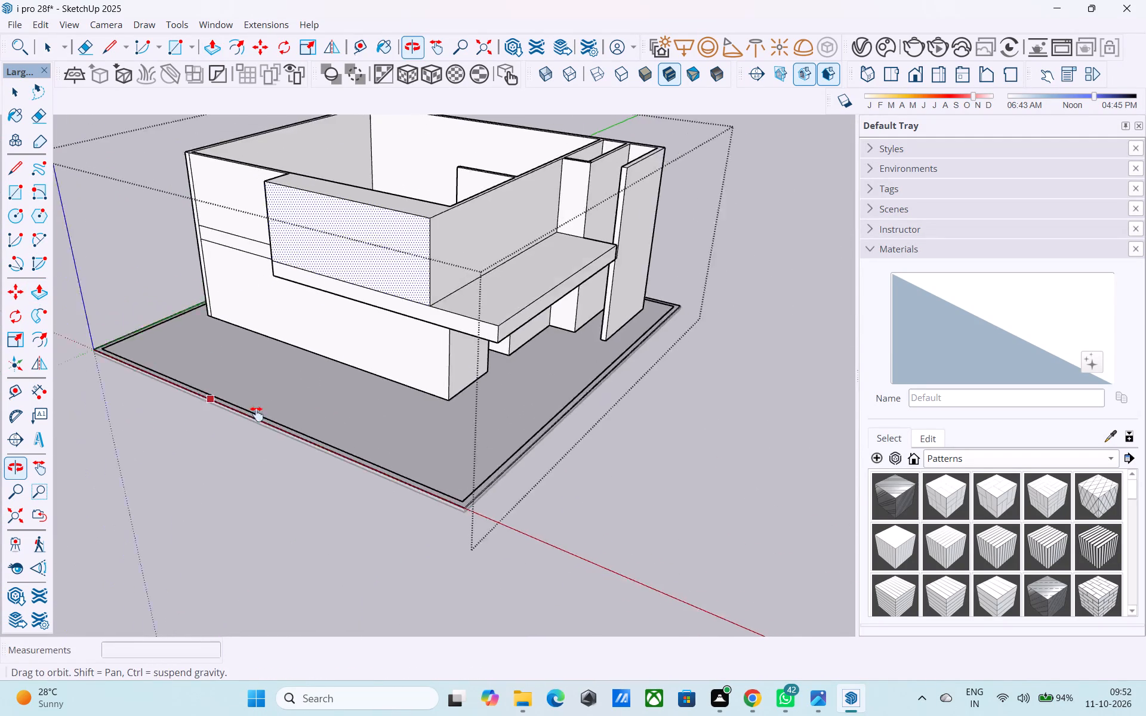
pyautogui.keyDown('shift'); pyautogui.moveTo(257, 414); pyautogui.dragTo(282, 422, button='middle'); pyautogui.keyUp('shift')
pyautogui.moveTo(393, 313); pyautogui.dragTo(361, 388, button='middle')
pyautogui.moveTo(360, 388); pyautogui.dragTo(634, 368, button='middle')
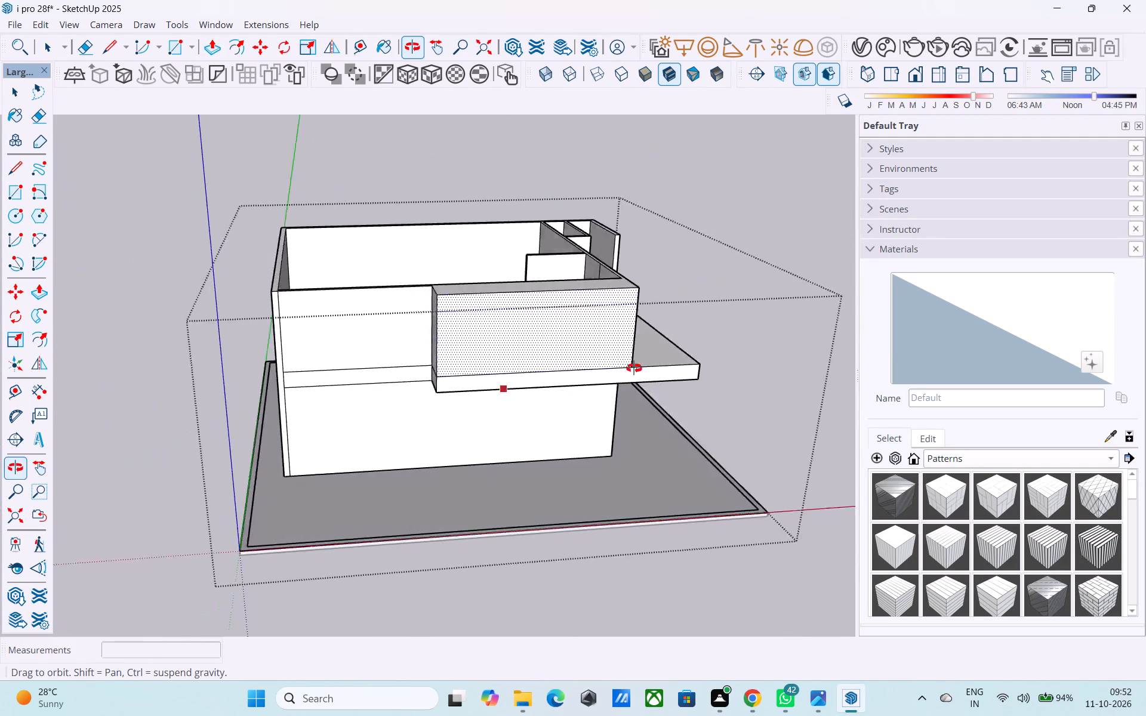
pyautogui.moveTo(634, 368); pyautogui.dragTo(159, 369, button='middle')
pyautogui.moveTo(297, 364); pyautogui.dragTo(307, 382, button='middle')
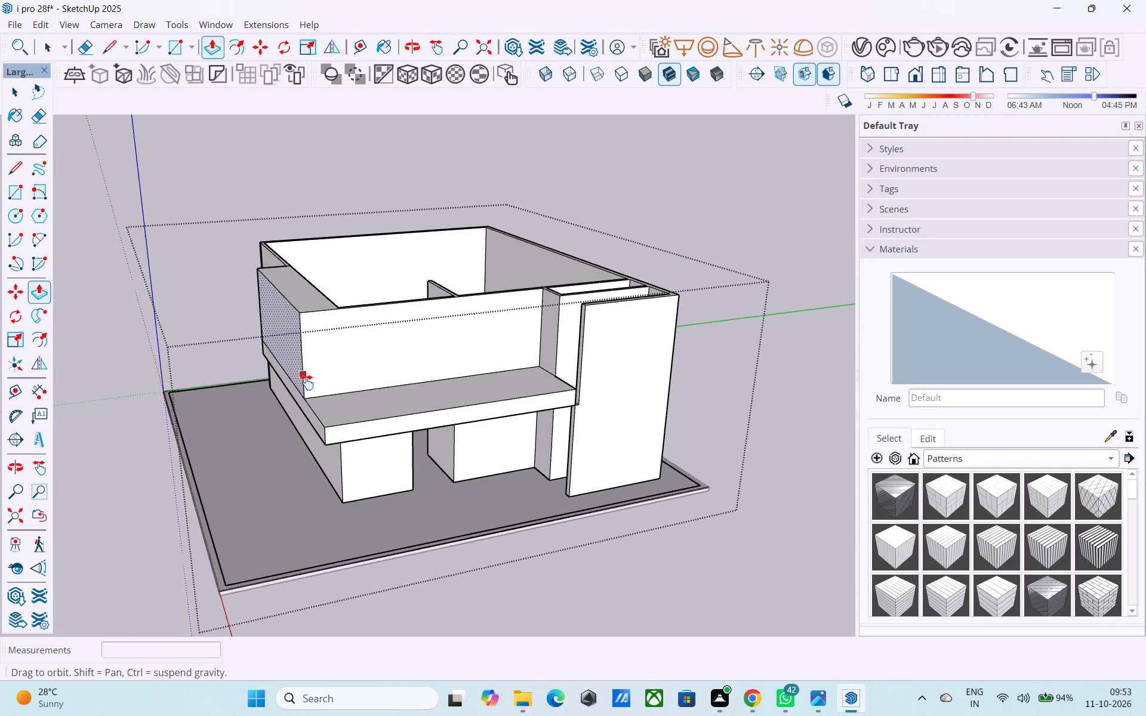
pyautogui.moveTo(307, 382); pyautogui.dragTo(474, 381, button='middle')
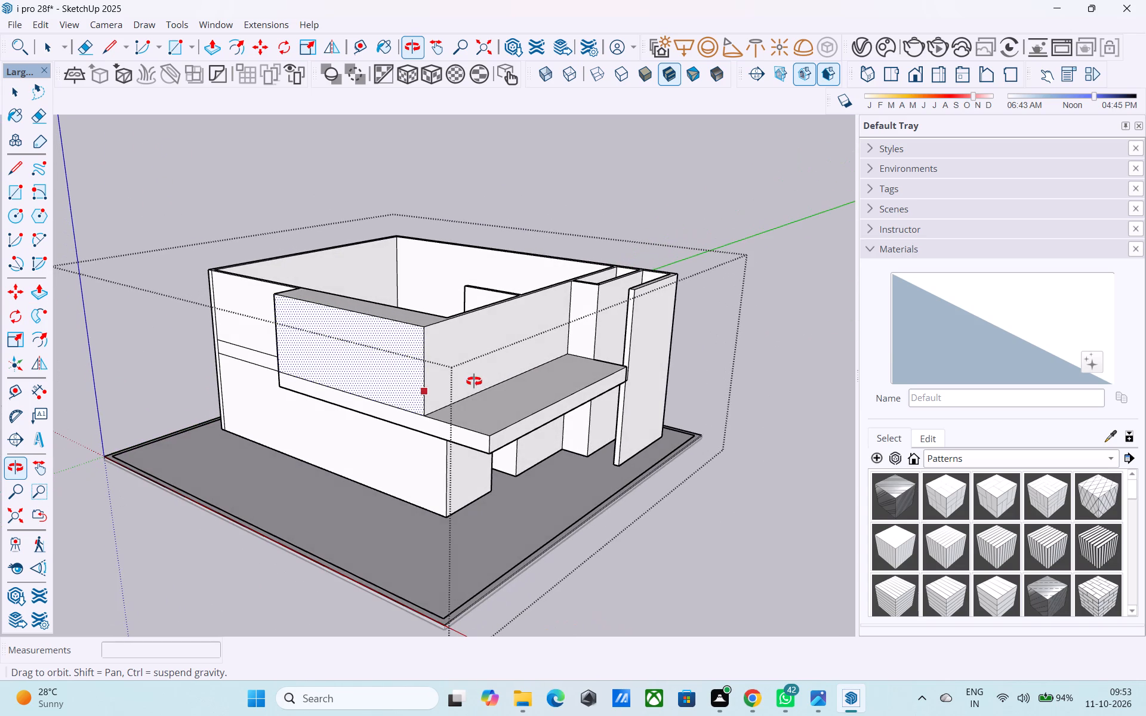
pyautogui.moveTo(474, 381); pyautogui.dragTo(474, 382, button='middle')
pyautogui.press('space')
pyautogui.moveTo(474, 382); pyautogui.dragTo(309, 398, button='middle')
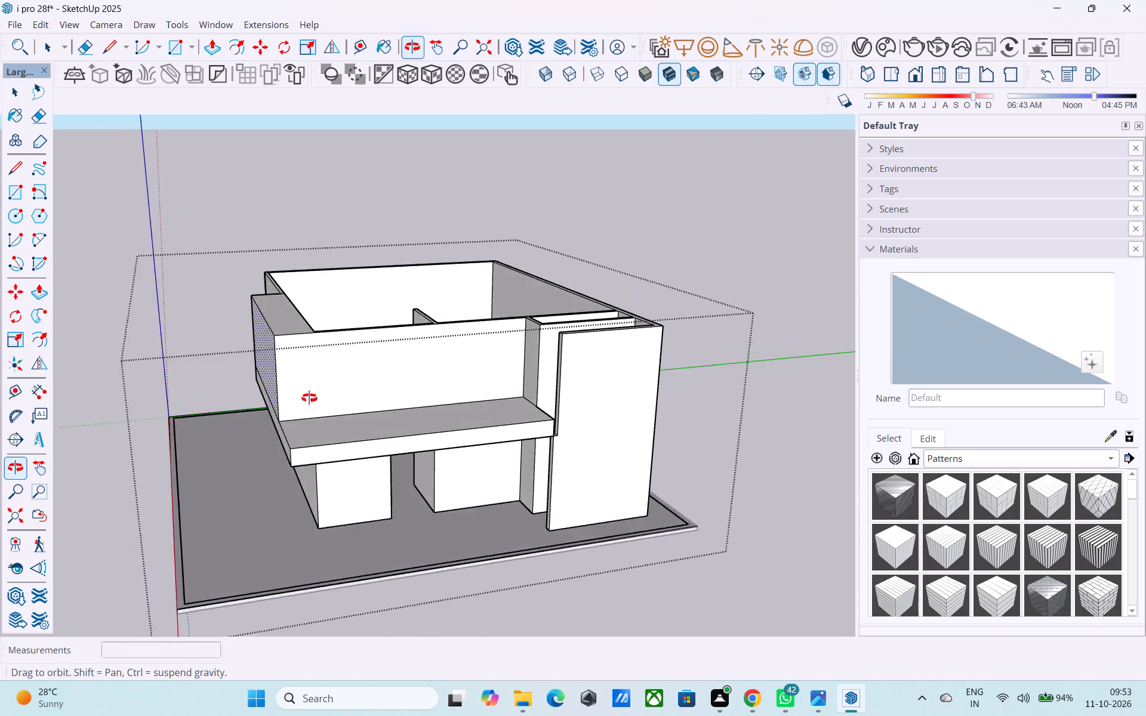
pyautogui.moveTo(309, 398); pyautogui.dragTo(381, 445, button='middle')
pyautogui.scroll(3, 369, 421)
pyautogui.moveTo(364, 413); pyautogui.dragTo(443, 396, button='middle')
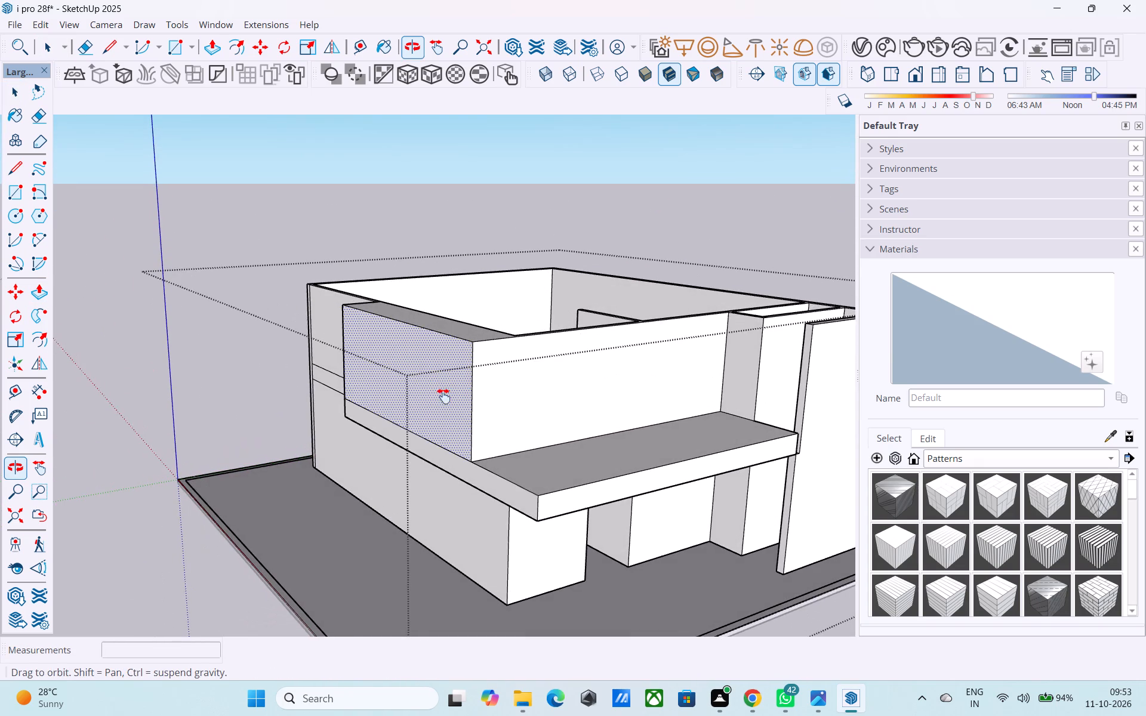
pyautogui.moveTo(443, 396); pyautogui.dragTo(436, 399, button='middle')
# Check the projecting volume's front corner height from the slab to the wall top with a temporary line.
pyautogui.press('l')
pyautogui.click(469, 468)
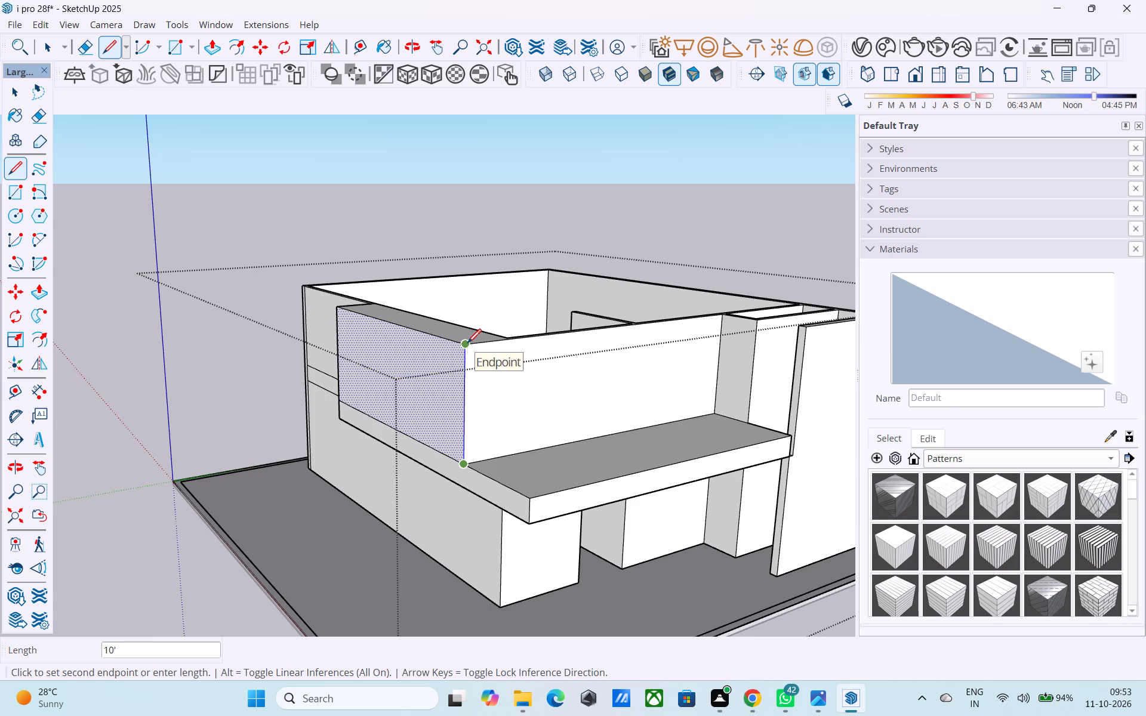
pyautogui.press('space')
# Raise the connected top face of the upper walls and projecting side volume by 2'.
pyautogui.moveTo(466, 345); pyautogui.dragTo(458, 469, button='middle')
pyautogui.click(454, 446)
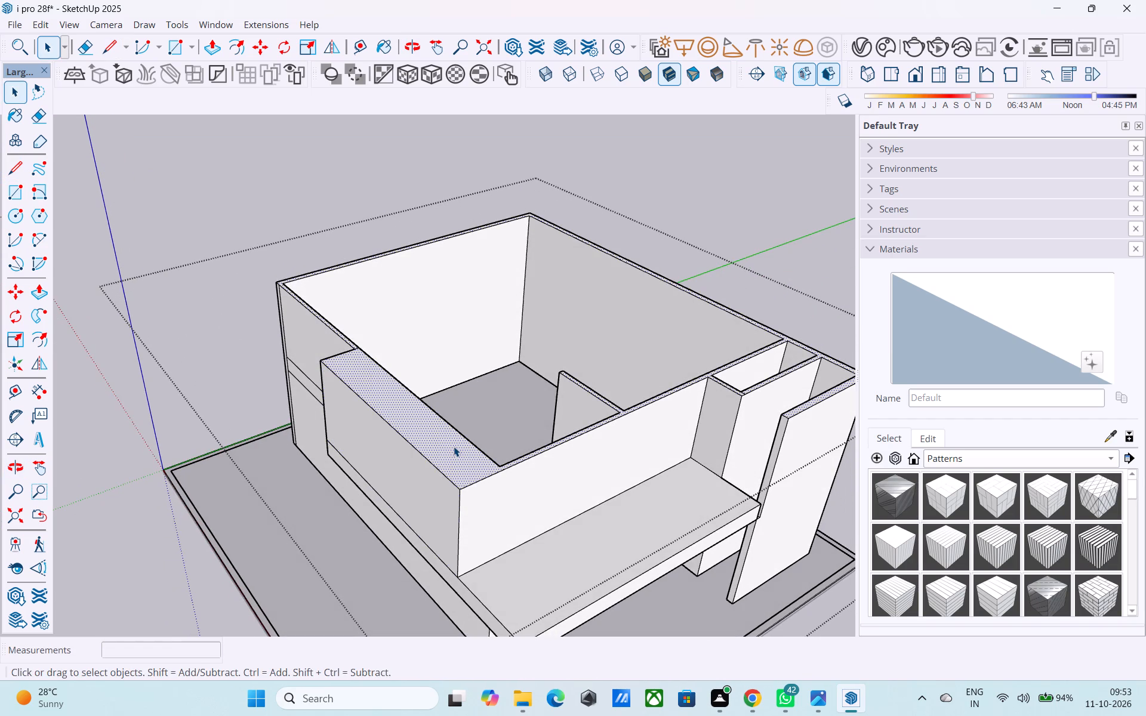
pyautogui.press('p')
pyautogui.click(454, 446)
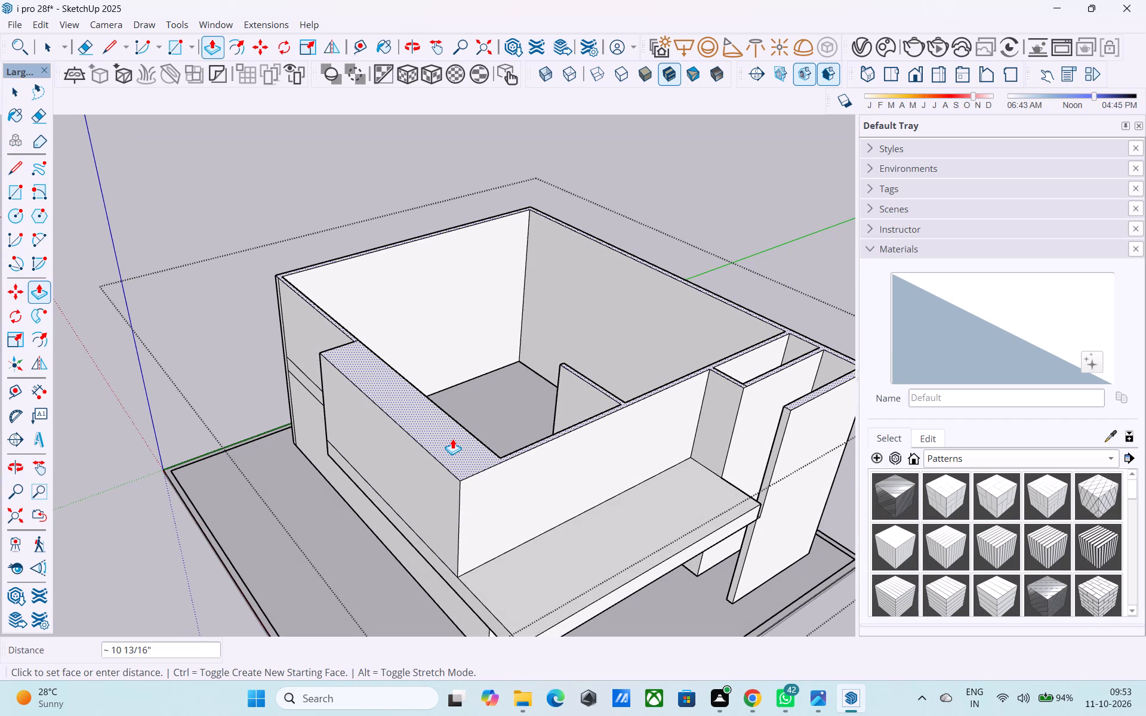
pyautogui.write("2'2")
pyautogui.press('BackSpace')
pyautogui.press('BackSpace')
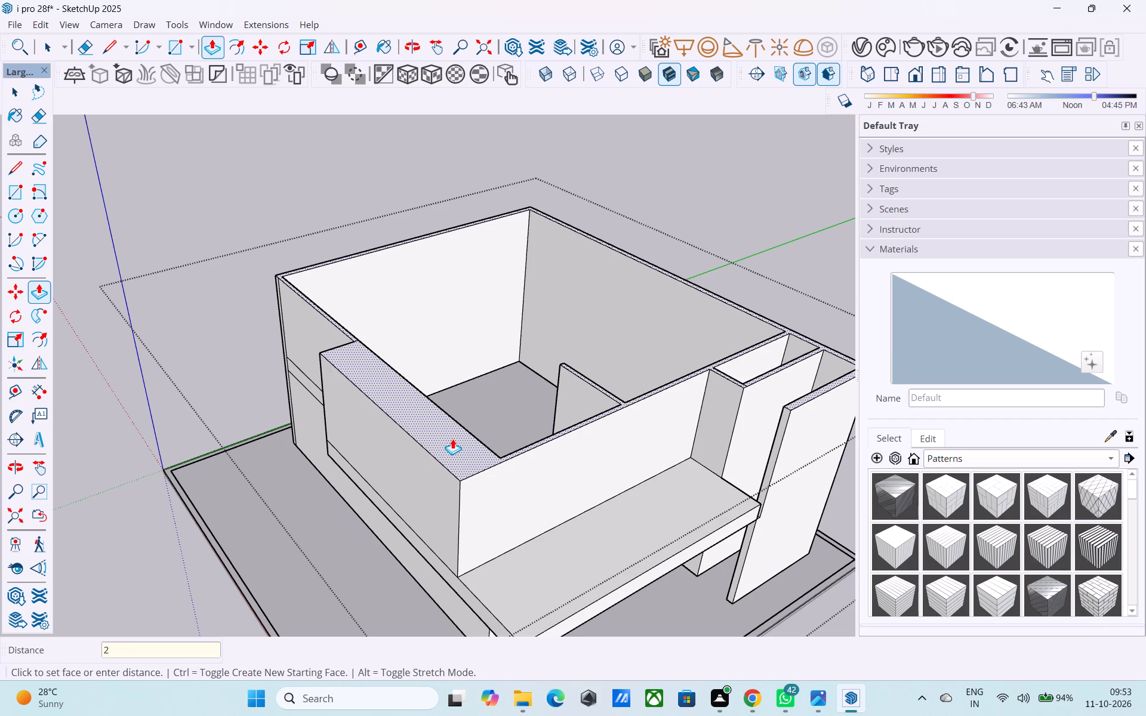
pyautogui.press("'")
pyautogui.press('Return')
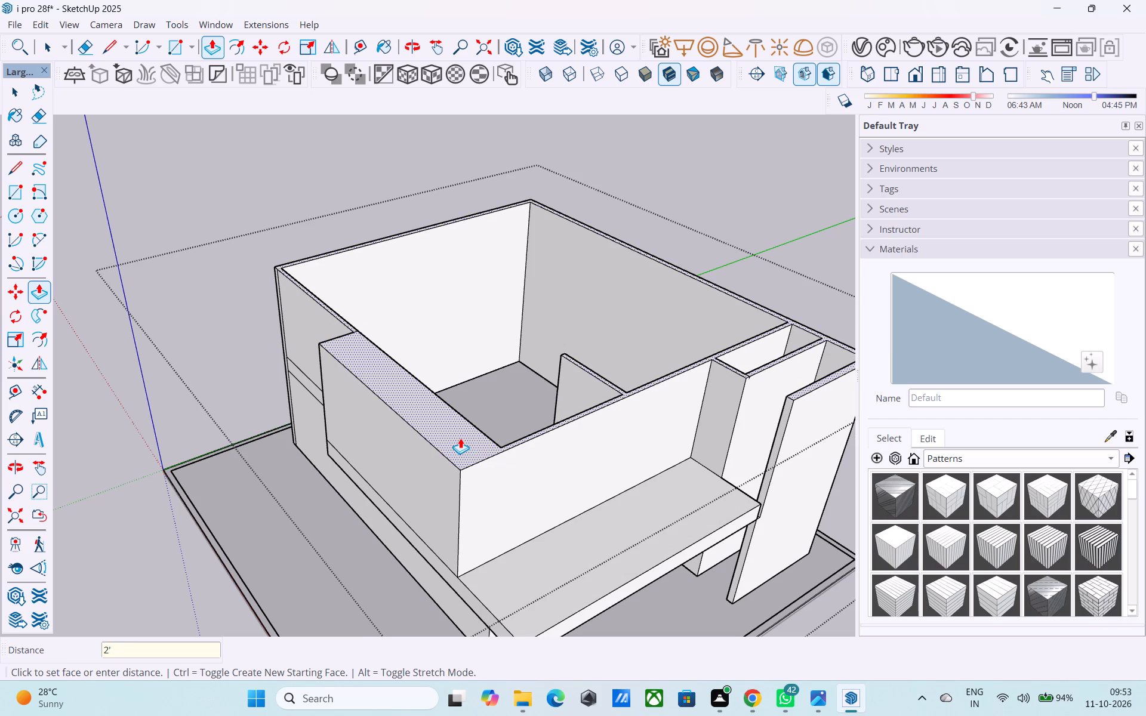
pyautogui.click(460, 438)
pyautogui.press('space')
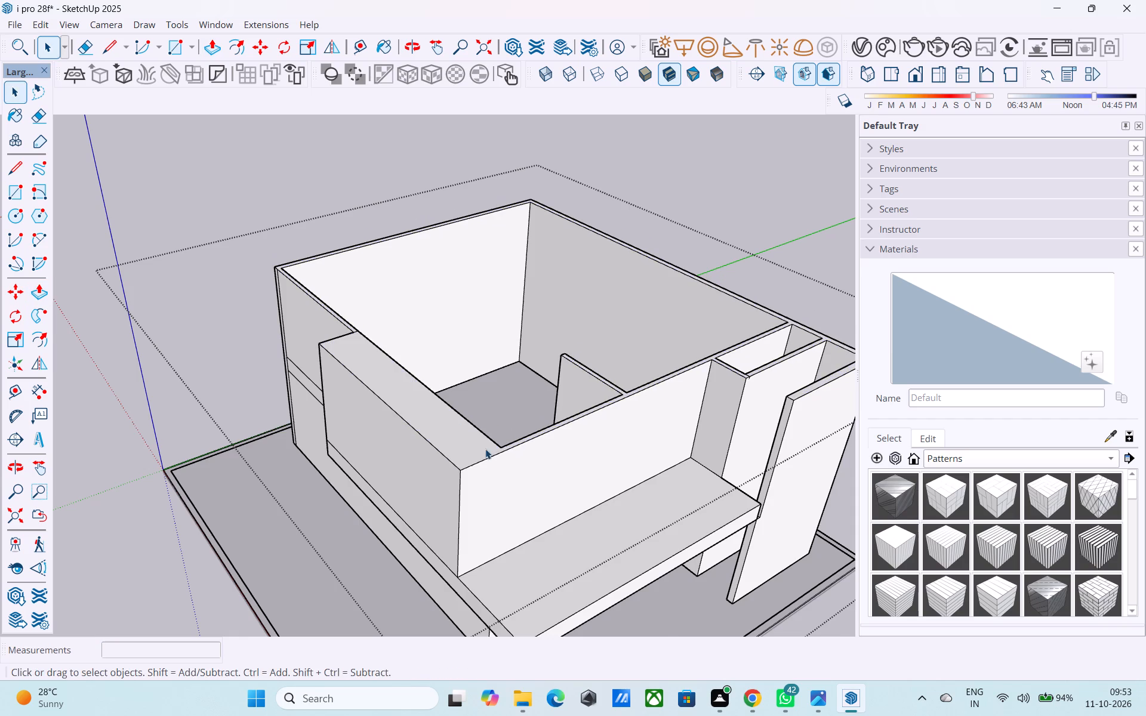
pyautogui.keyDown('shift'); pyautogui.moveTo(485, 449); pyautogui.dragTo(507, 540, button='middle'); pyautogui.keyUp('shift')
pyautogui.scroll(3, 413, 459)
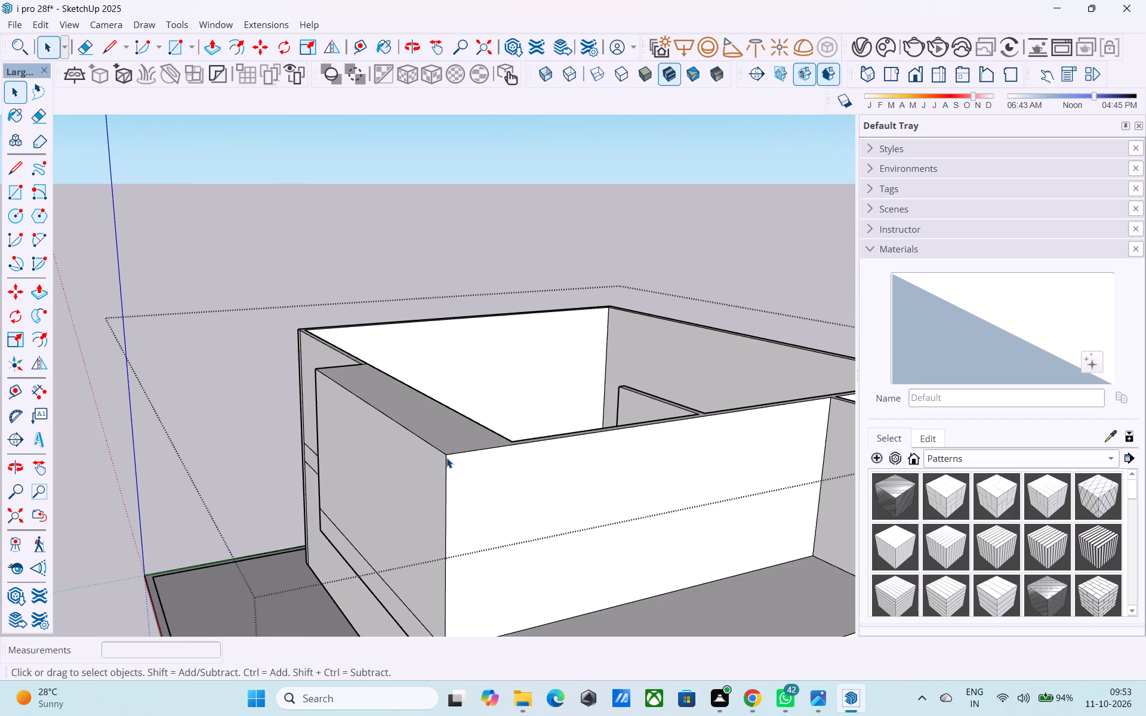
# Place a horizontal guide 12' above the slab on the upper front wall face.
pyautogui.press('t')
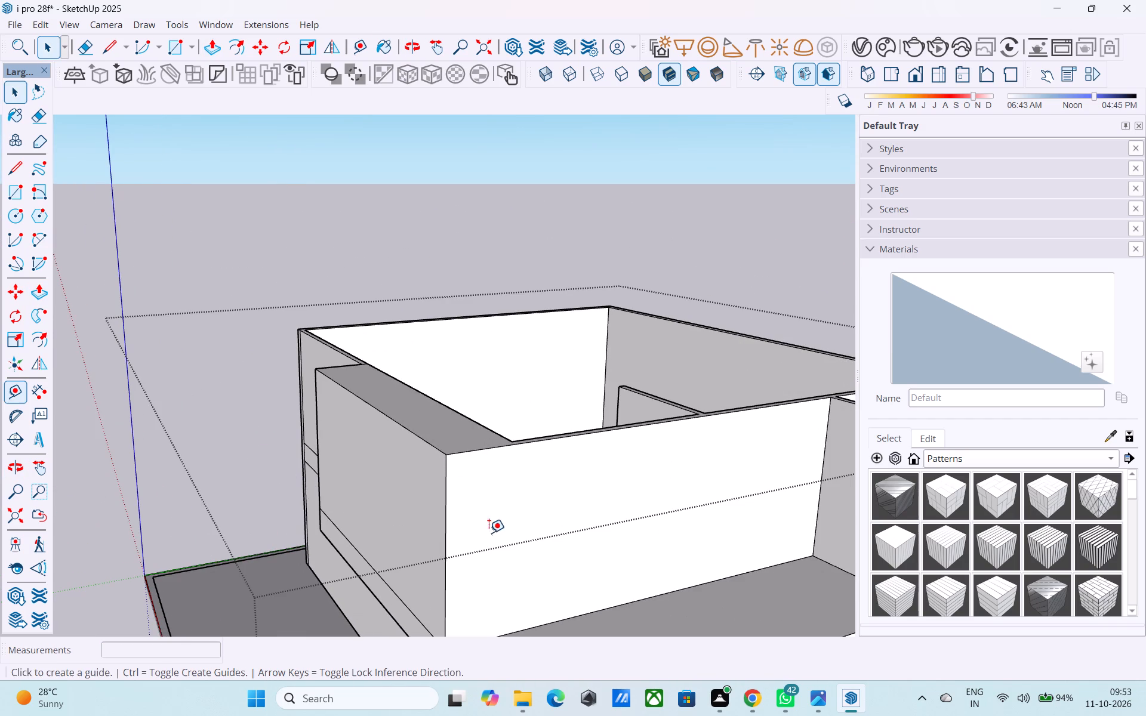
pyautogui.click(616, 609)
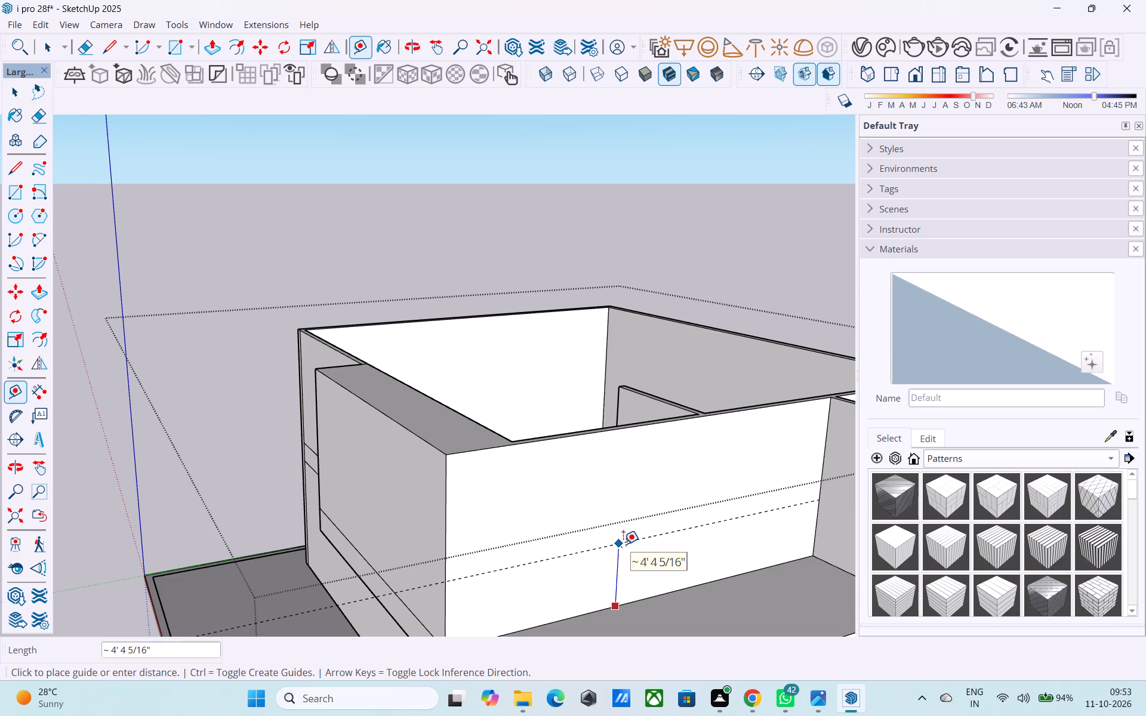
pyautogui.write("12'")
pyautogui.press('Return')
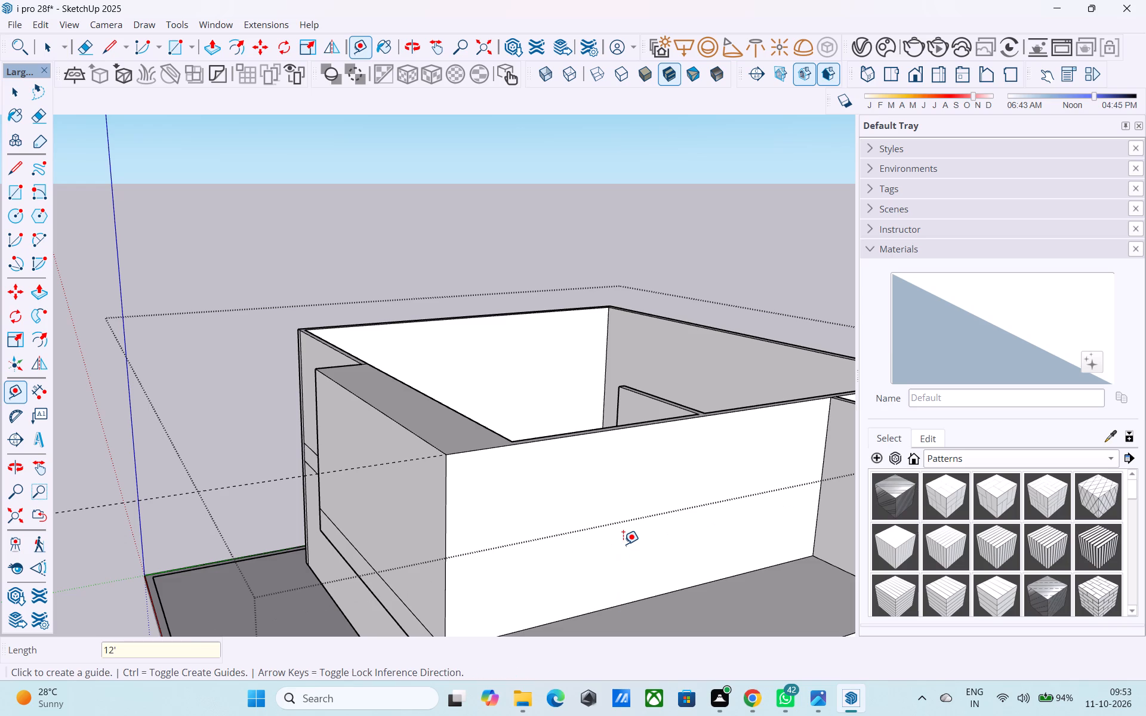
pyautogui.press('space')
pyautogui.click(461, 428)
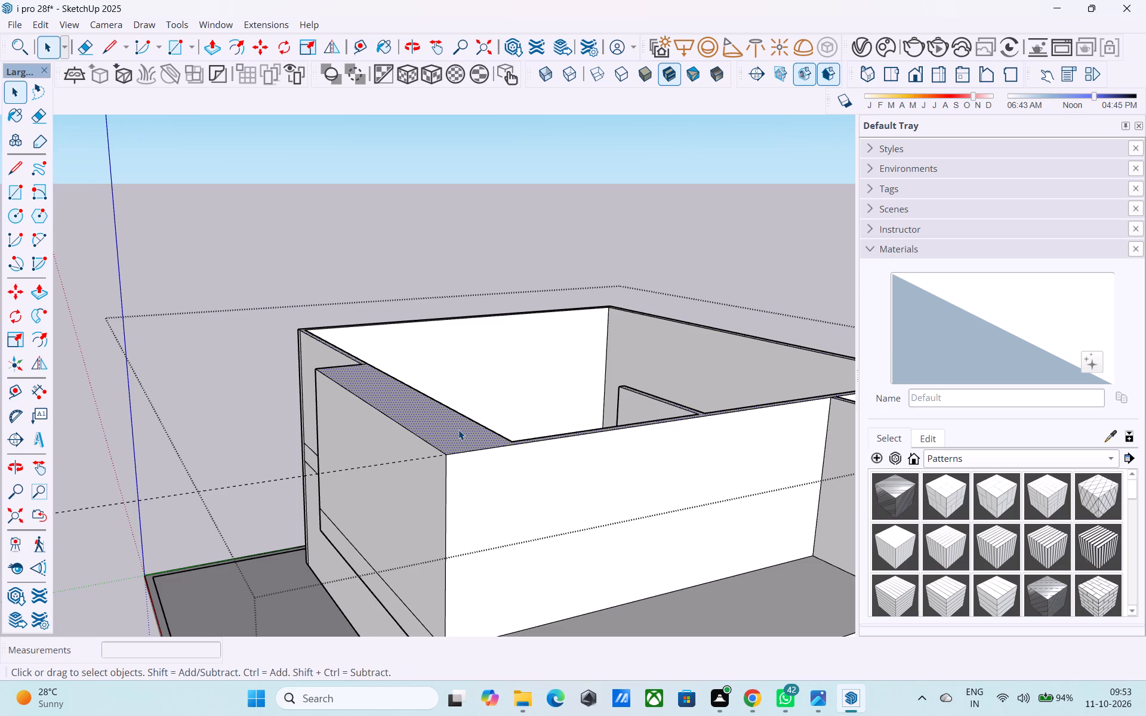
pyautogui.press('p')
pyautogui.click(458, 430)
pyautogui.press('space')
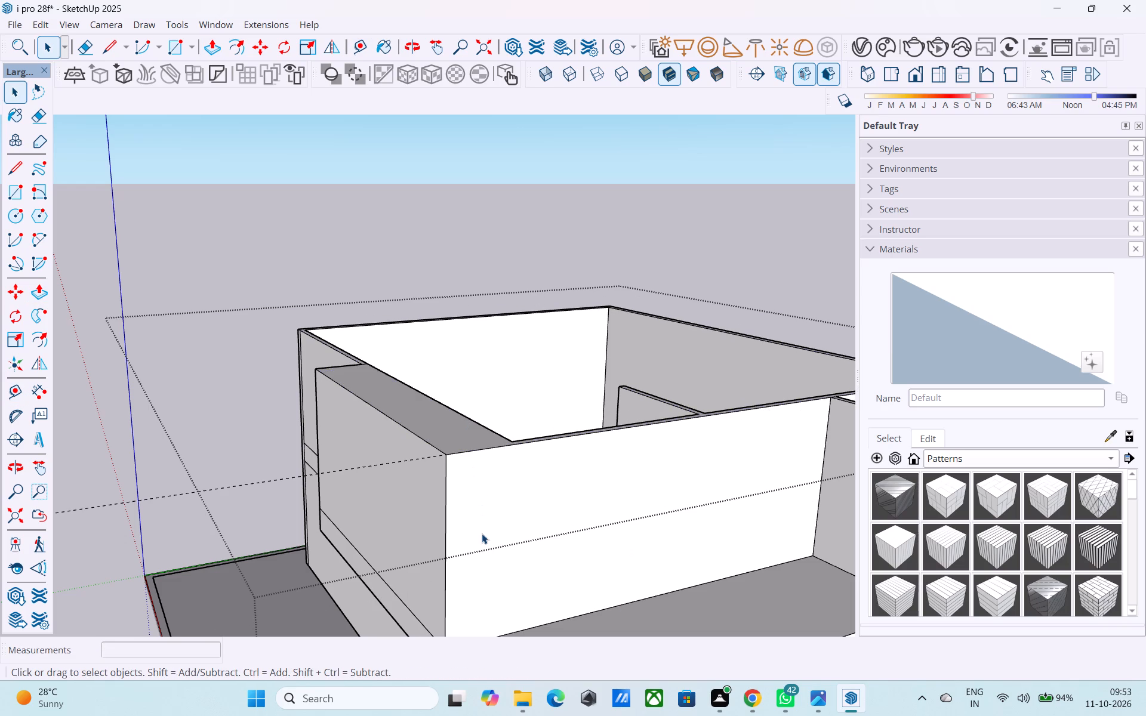
# Place a horizontal guide 10' above the slab on the upper front wall face.
pyautogui.scroll(-4, 482, 533)
pyautogui.press('t')
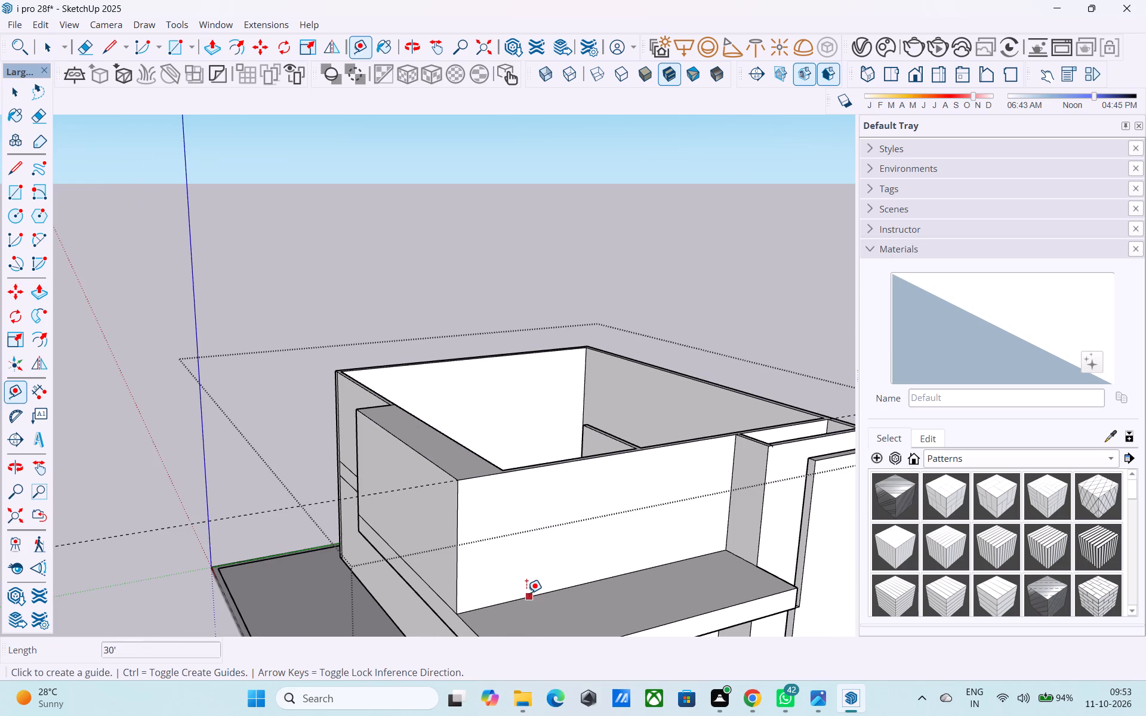
pyautogui.click(526, 593)
pyautogui.write("10'")
pyautogui.press('Return')
# Draw a 30' line along the 10' guide across the full width of the upper front wall.
pyautogui.press('space')
pyautogui.press('l')
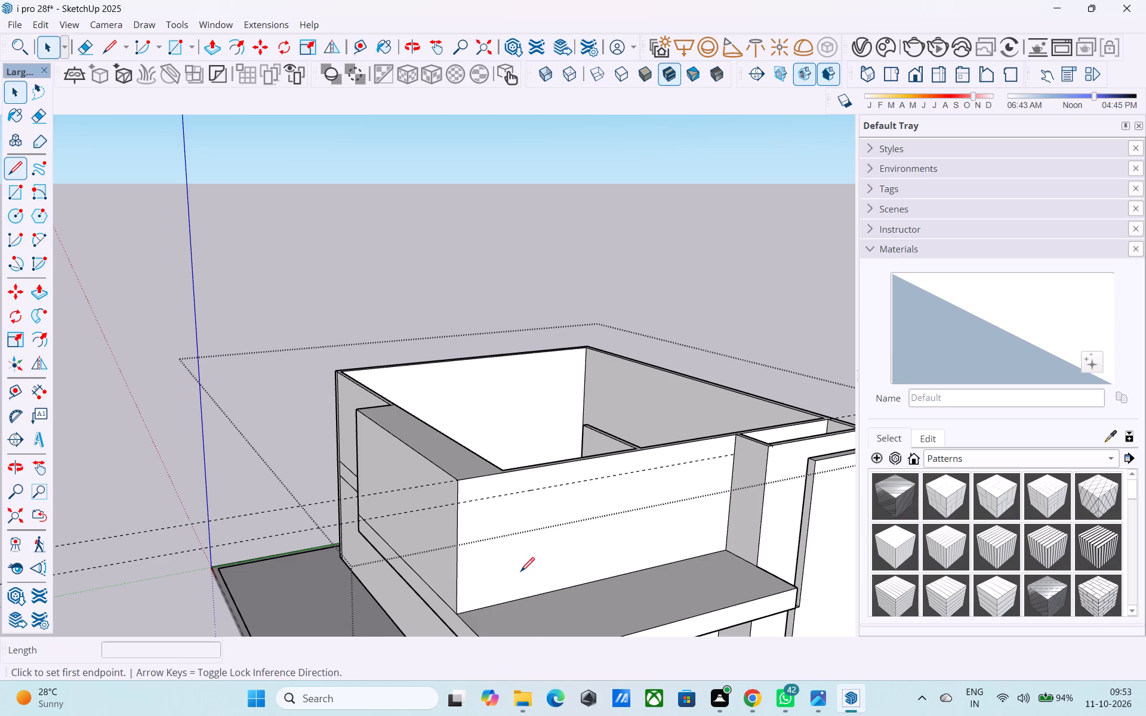
pyautogui.scroll(3, 472, 508)
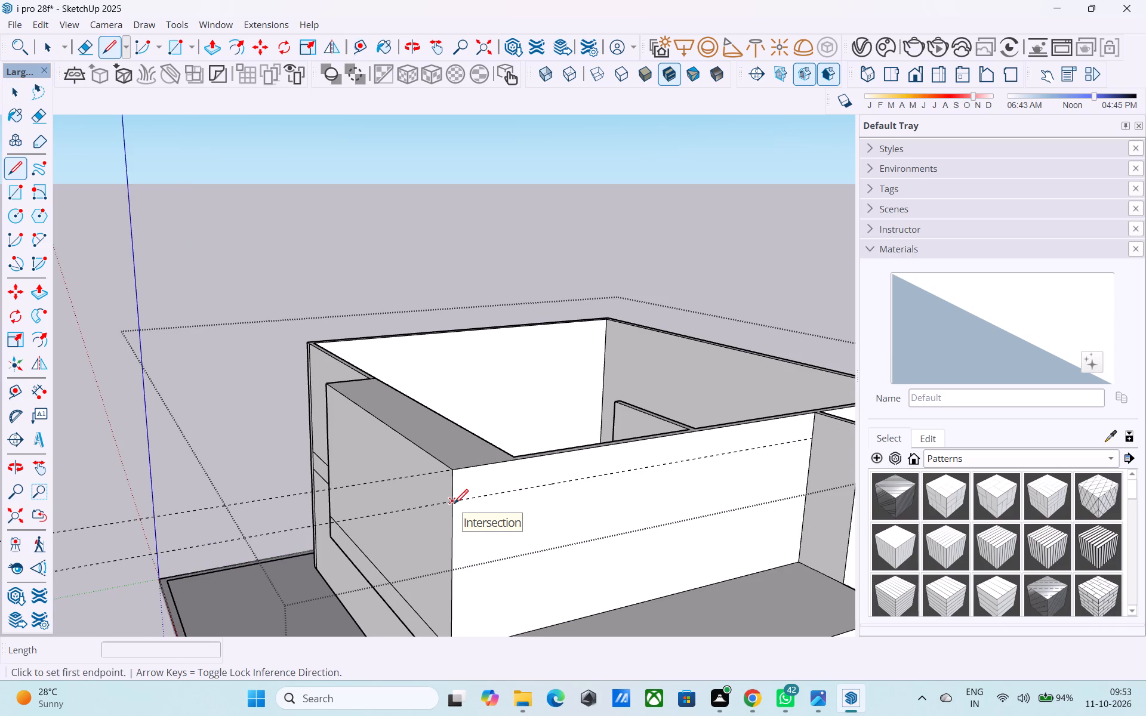
pyautogui.click(454, 505)
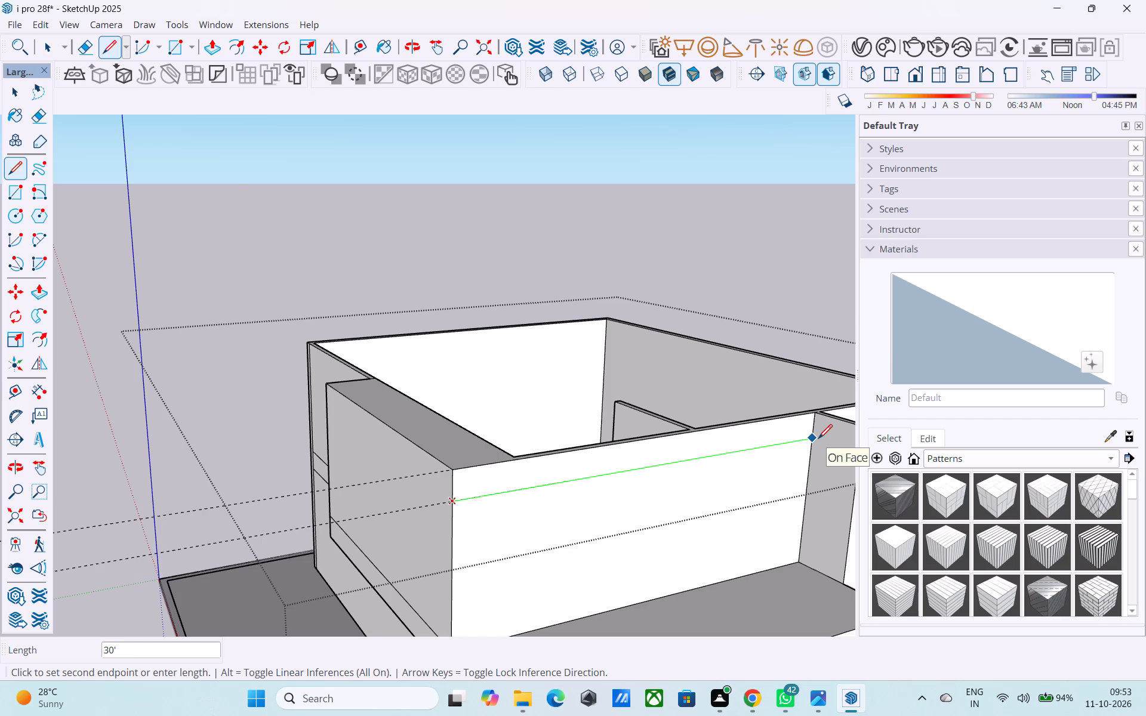
pyautogui.click(818, 440)
# Examine the divided upper front wall, slab and projecting side volume from the front and both sides.
pyautogui.scroll(-6, 625, 446)
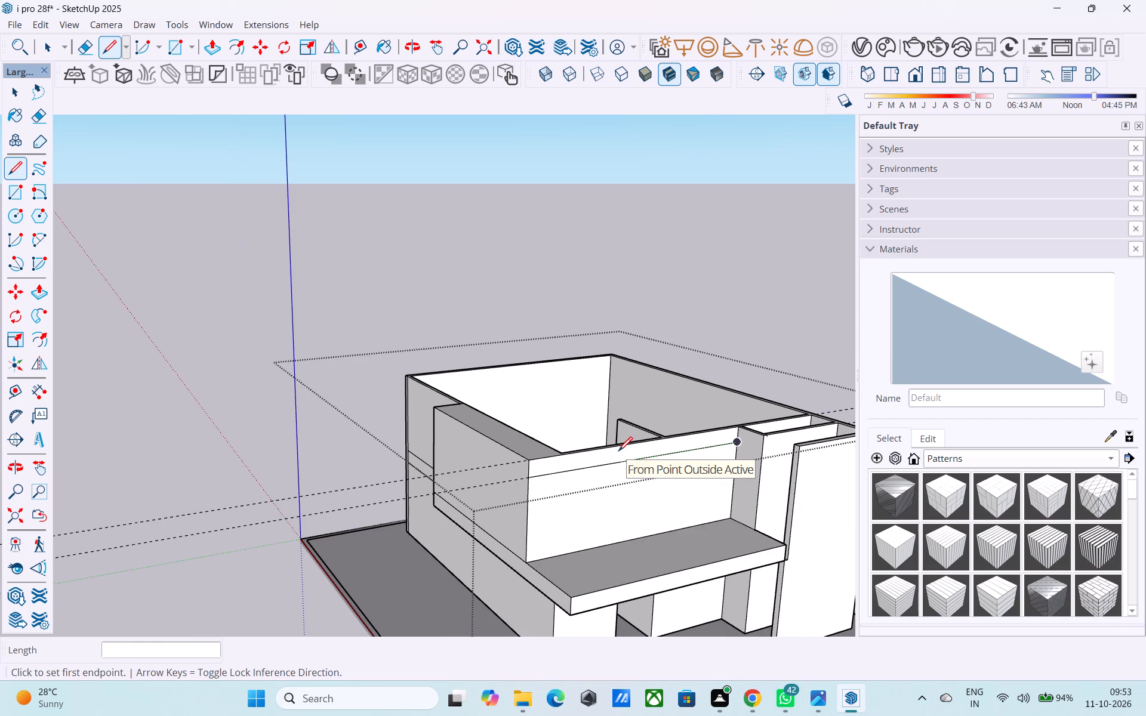
pyautogui.moveTo(623, 468); pyautogui.dragTo(565, 480, button='middle')
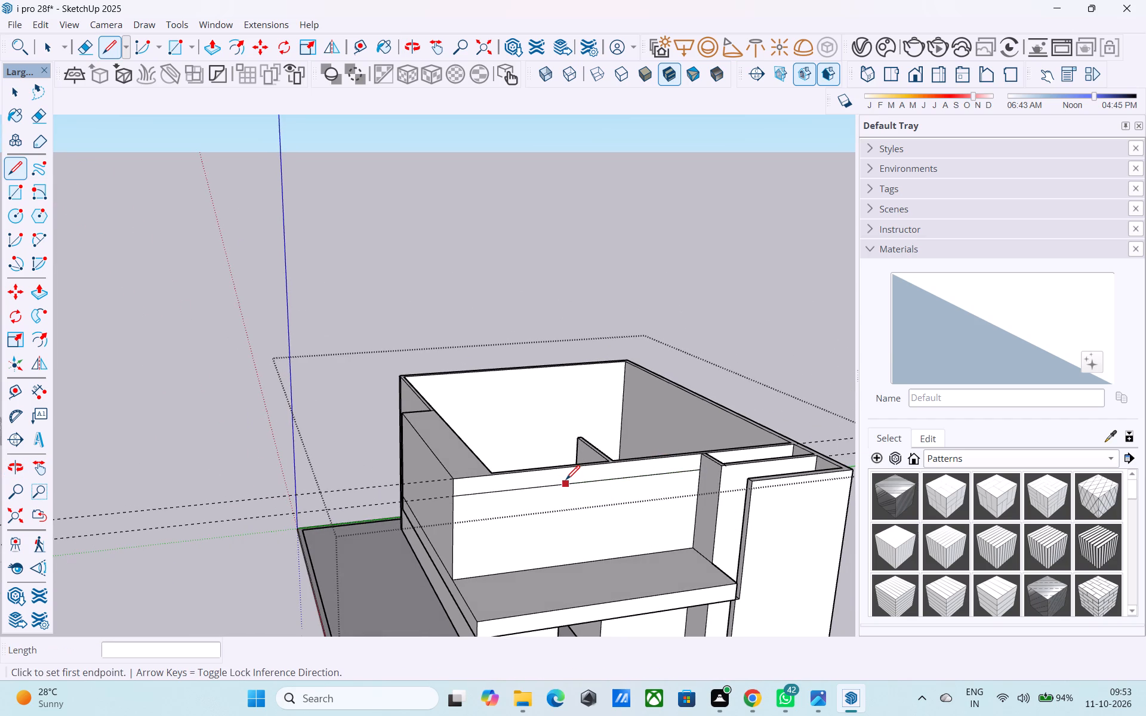
pyautogui.moveTo(566, 481); pyautogui.dragTo(512, 470, button='middle')
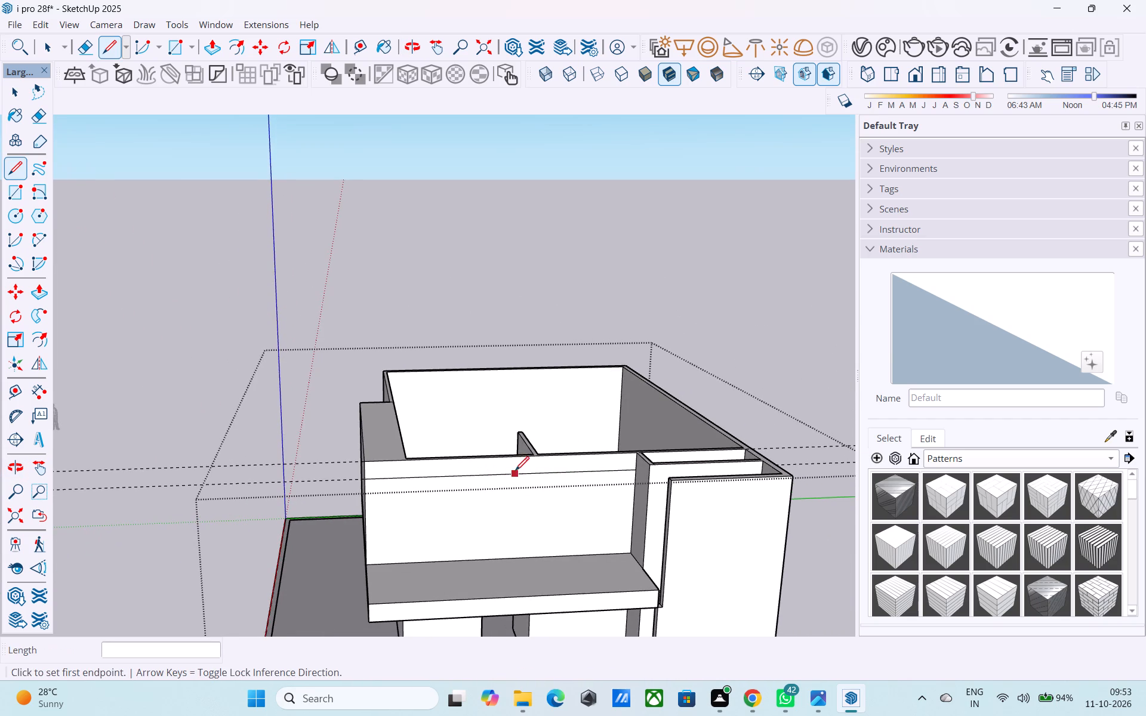
pyautogui.scroll(-4, 519, 473)
pyautogui.moveTo(543, 500); pyautogui.dragTo(409, 519, button='middle')
pyautogui.scroll(-5, 411, 519)
pyautogui.moveTo(414, 517); pyautogui.dragTo(525, 498, button='middle')
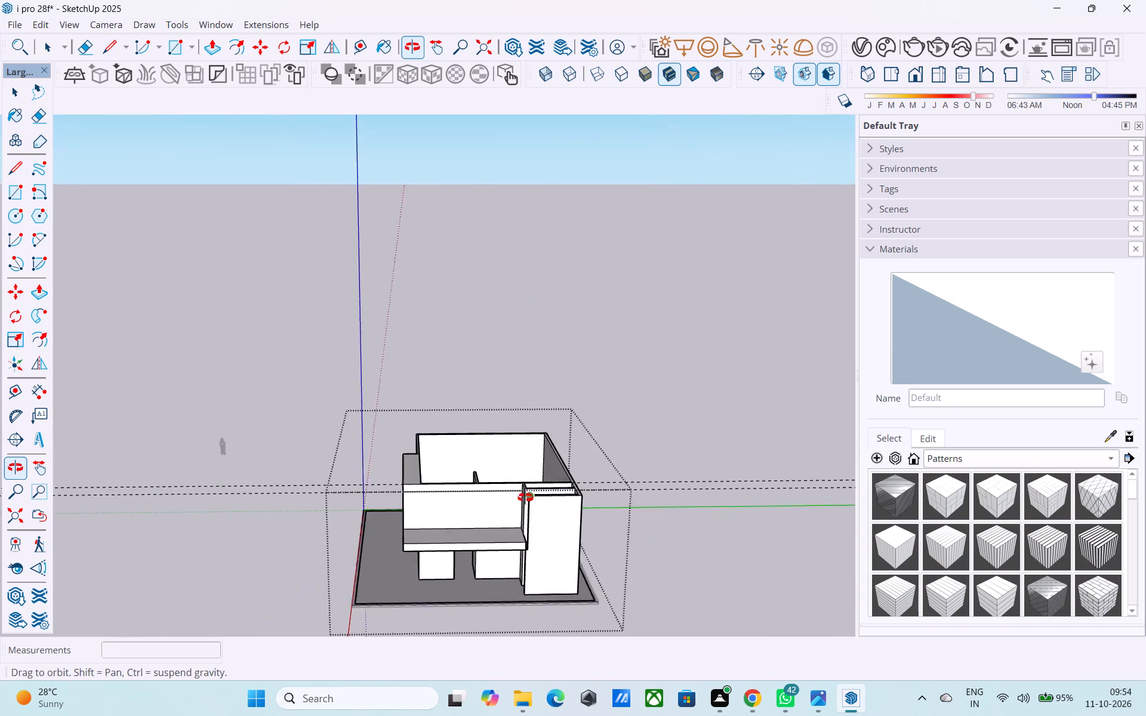
pyautogui.moveTo(525, 498); pyautogui.dragTo(611, 522, button='middle')
pyautogui.scroll(6, 651, 532)
pyautogui.moveTo(612, 544); pyautogui.dragTo(698, 535, button='middle')
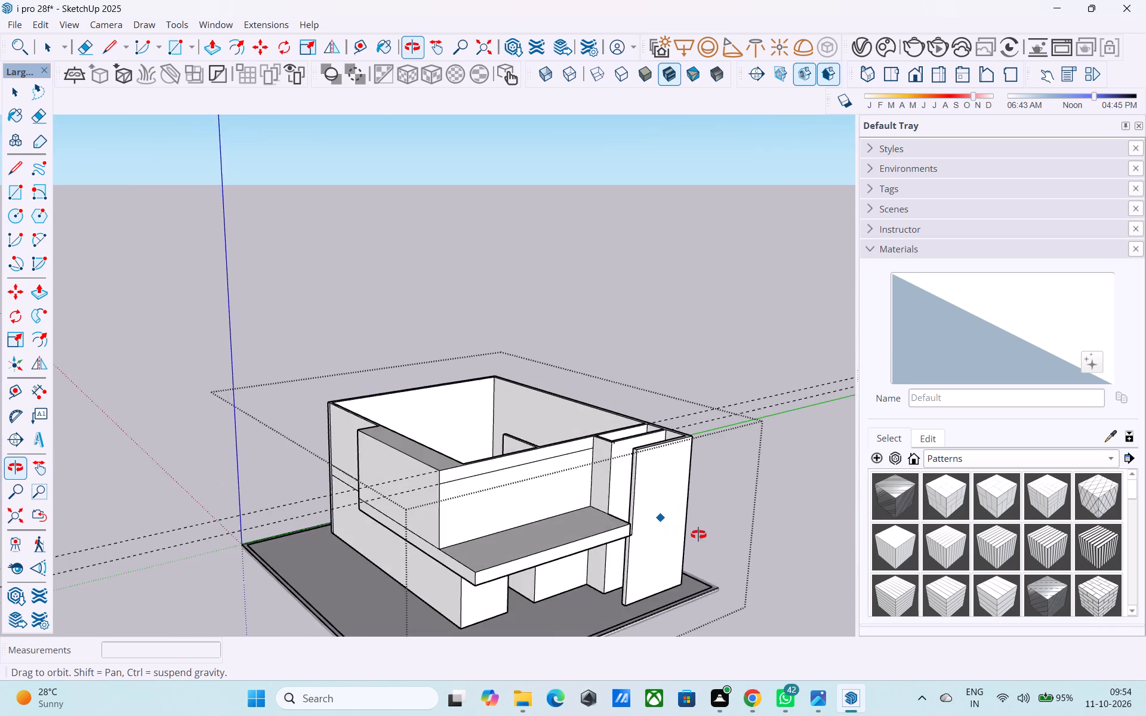
pyautogui.moveTo(698, 535); pyautogui.dragTo(873, 570, button='middle')
pyautogui.keyDown('shift'); pyautogui.moveTo(726, 552); pyautogui.dragTo(666, 511, button='middle'); pyautogui.keyUp('shift')
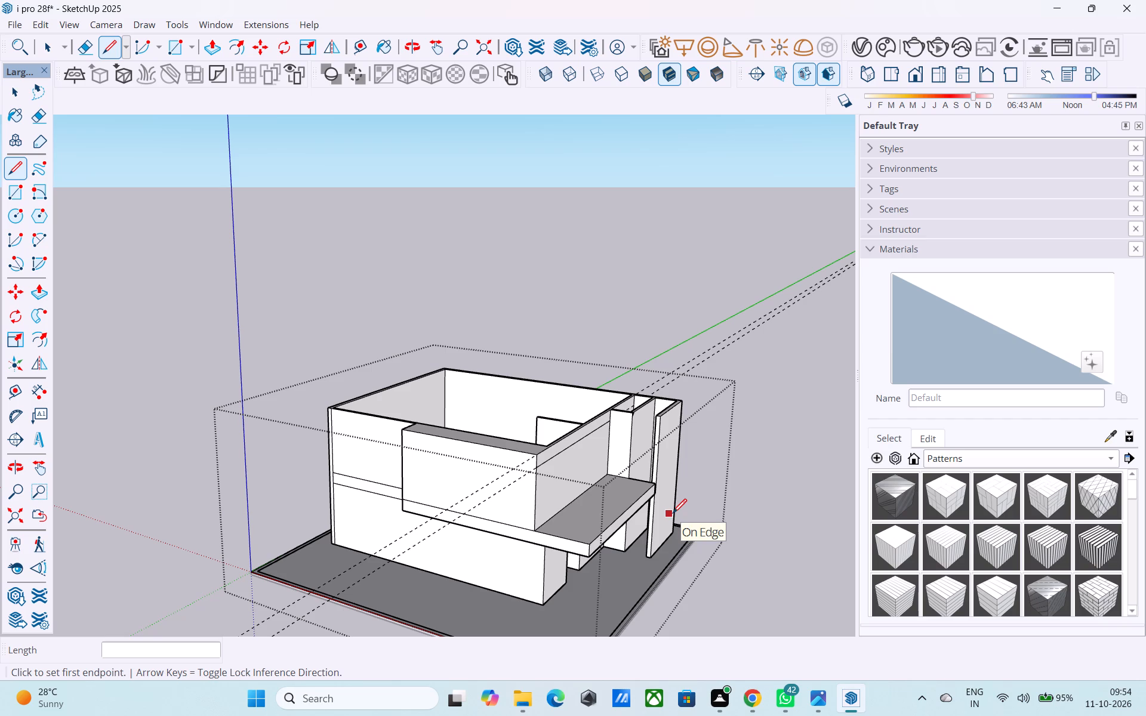
pyautogui.scroll(6, 673, 514)
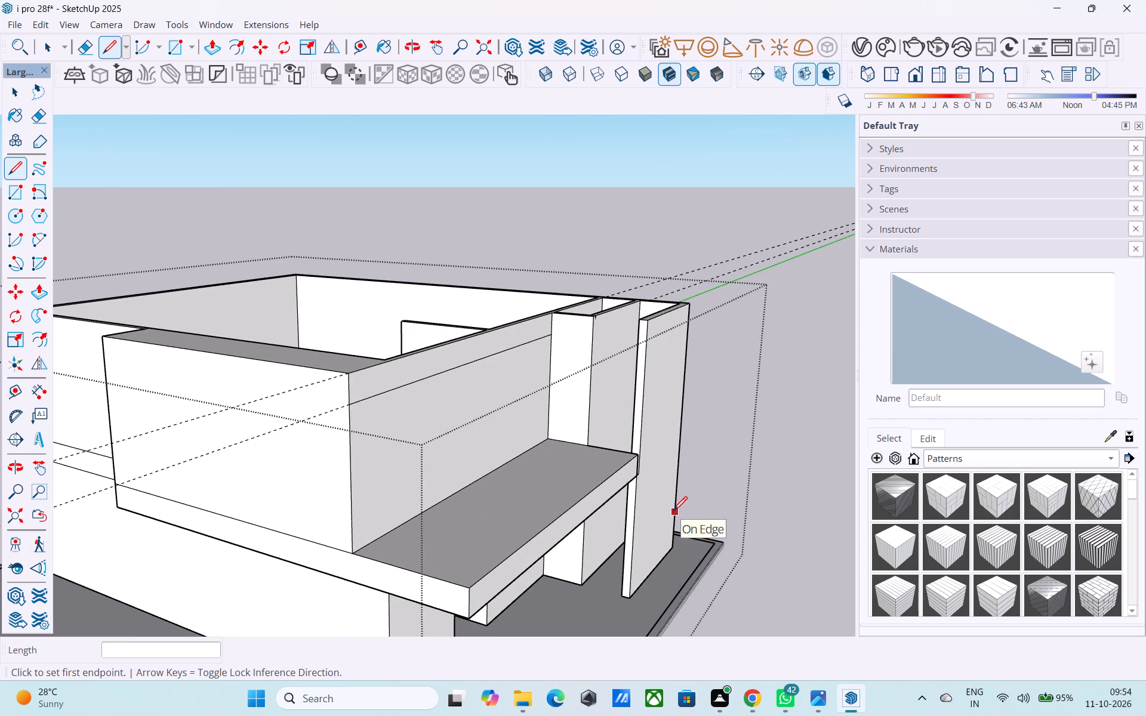
pyautogui.moveTo(663, 511); pyautogui.dragTo(549, 539, button='middle')
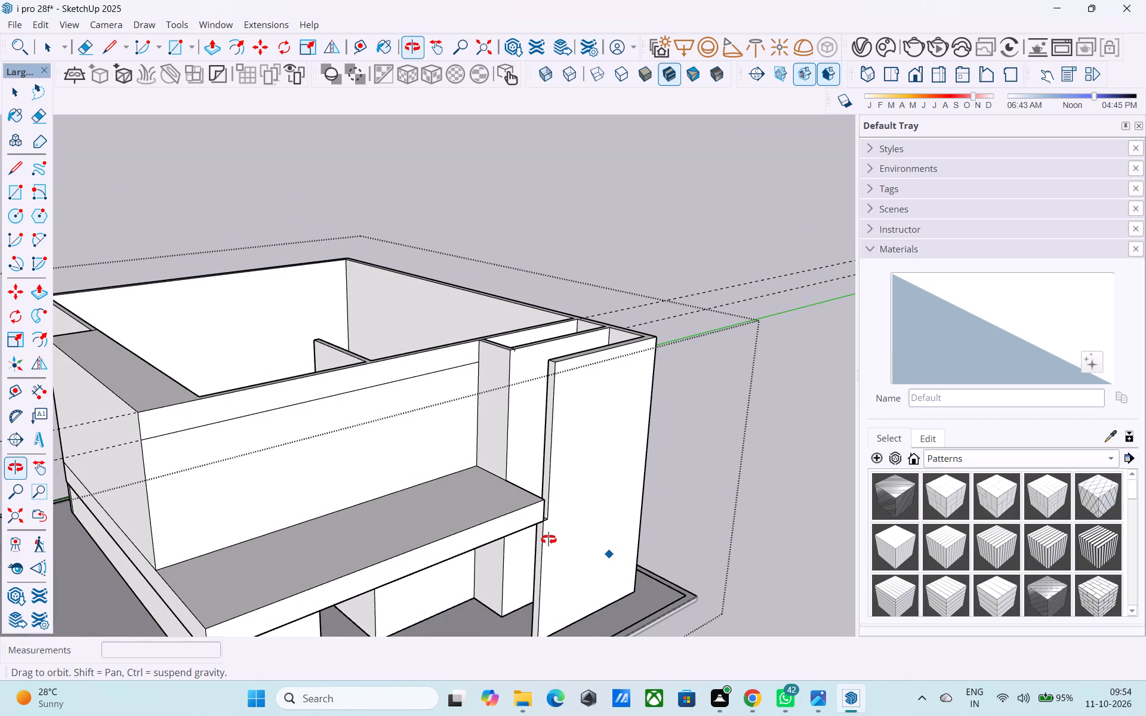
pyautogui.moveTo(549, 539); pyautogui.dragTo(517, 547, button='middle')
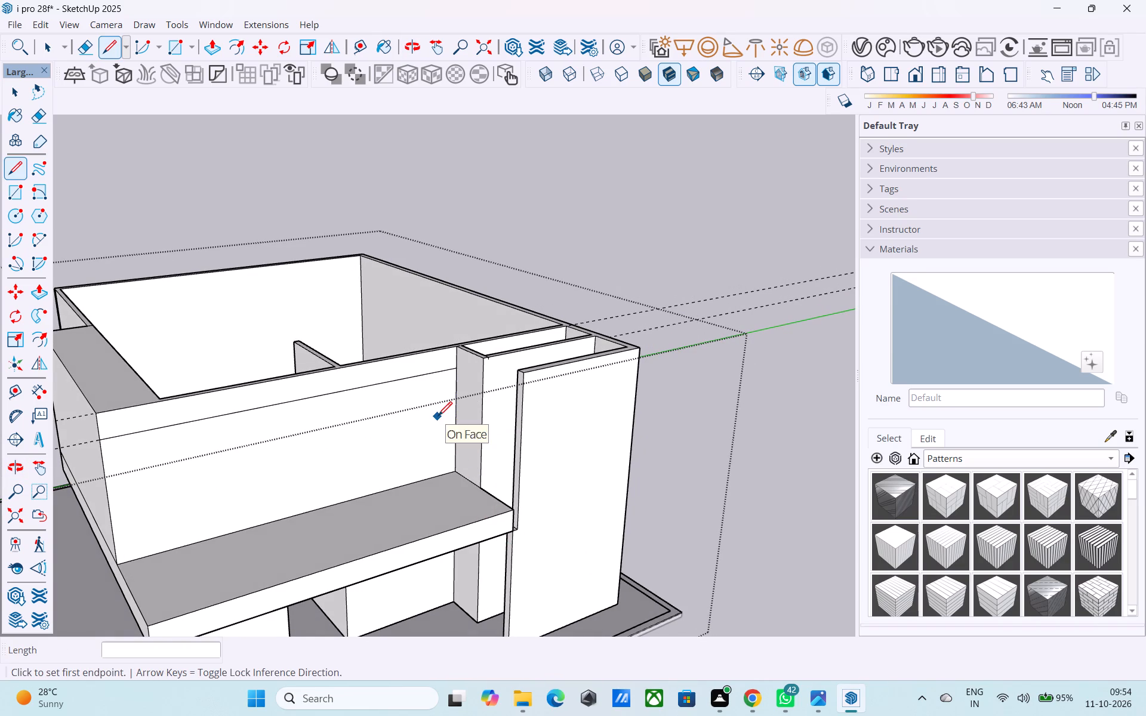
# Mark off a 2' wide vertical strip at the front wall's end beside the tall projecting wall, from the dividing line to the slab.
pyautogui.press('t')
pyautogui.click(454, 424)
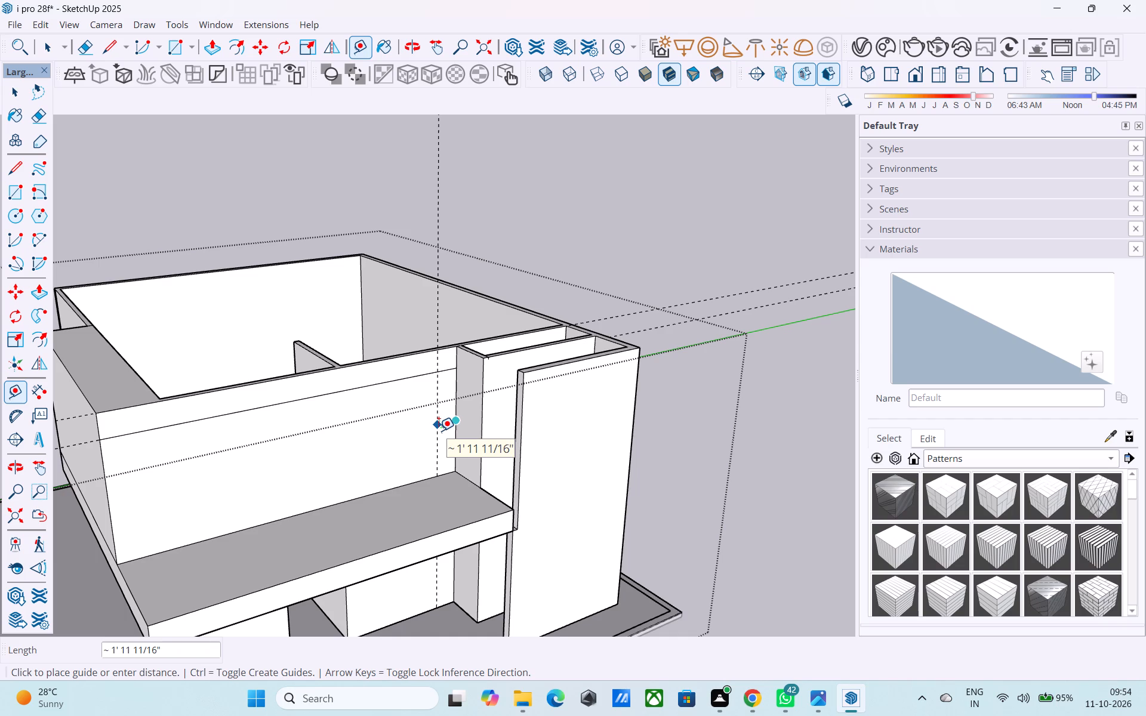
pyautogui.write("2'")
pyautogui.press('Return')
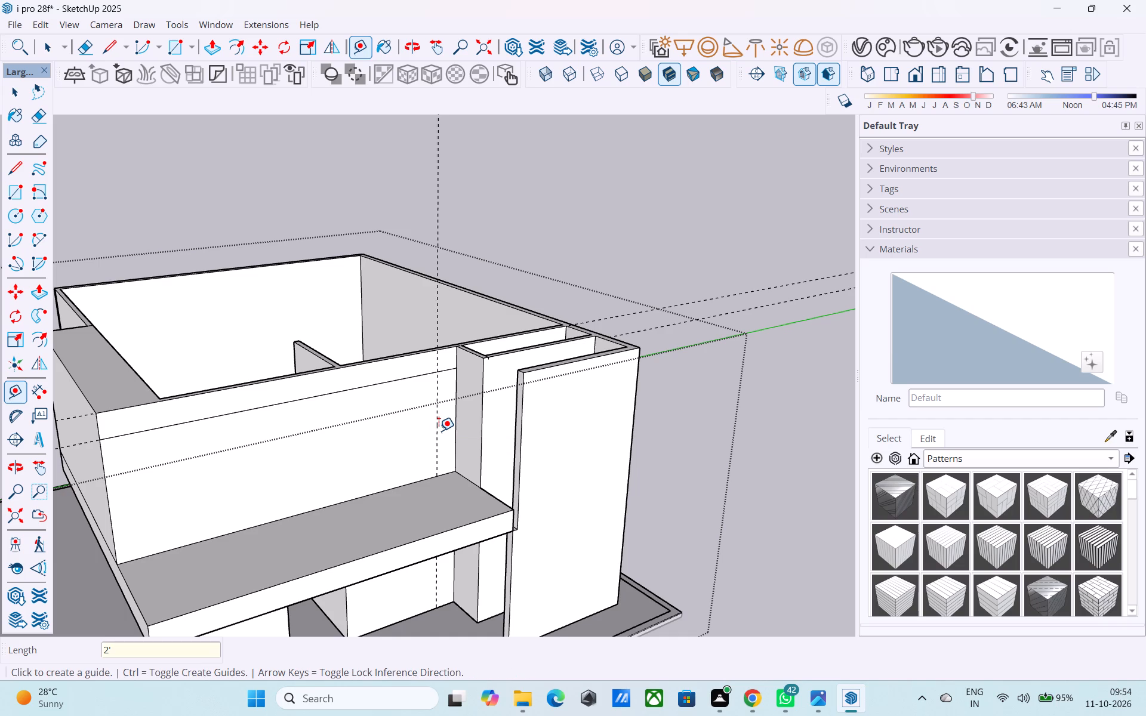
pyautogui.press('l')
pyautogui.click(435, 376)
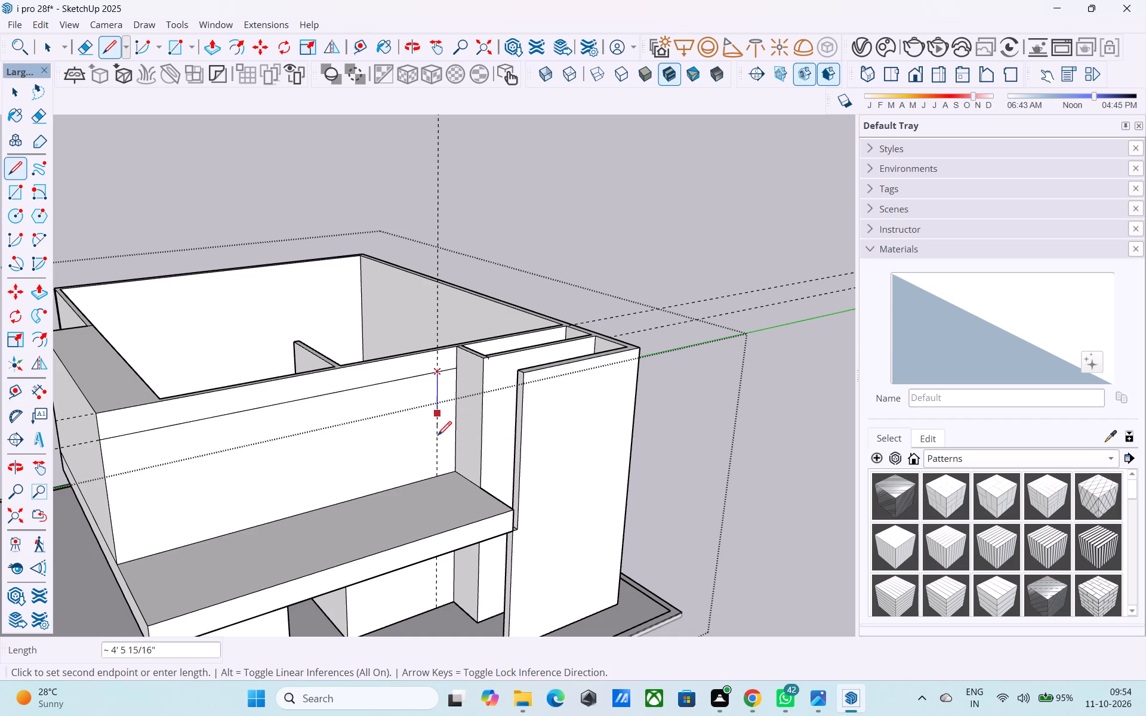
pyautogui.click(442, 476)
# Extrude the 2' wide wall strip outward to the slab's front edge as a side pier.
pyautogui.press('space')
pyautogui.click(446, 459)
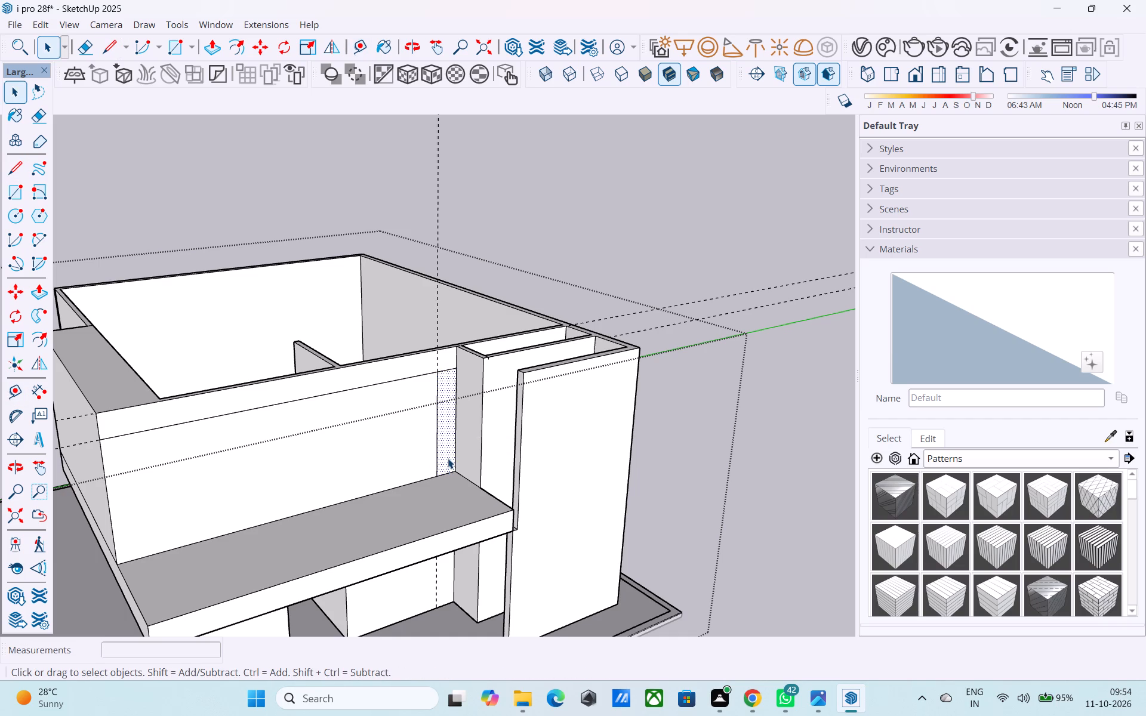
pyautogui.press('p')
pyautogui.click(448, 458)
pyautogui.click(509, 524)
pyautogui.click(477, 458)
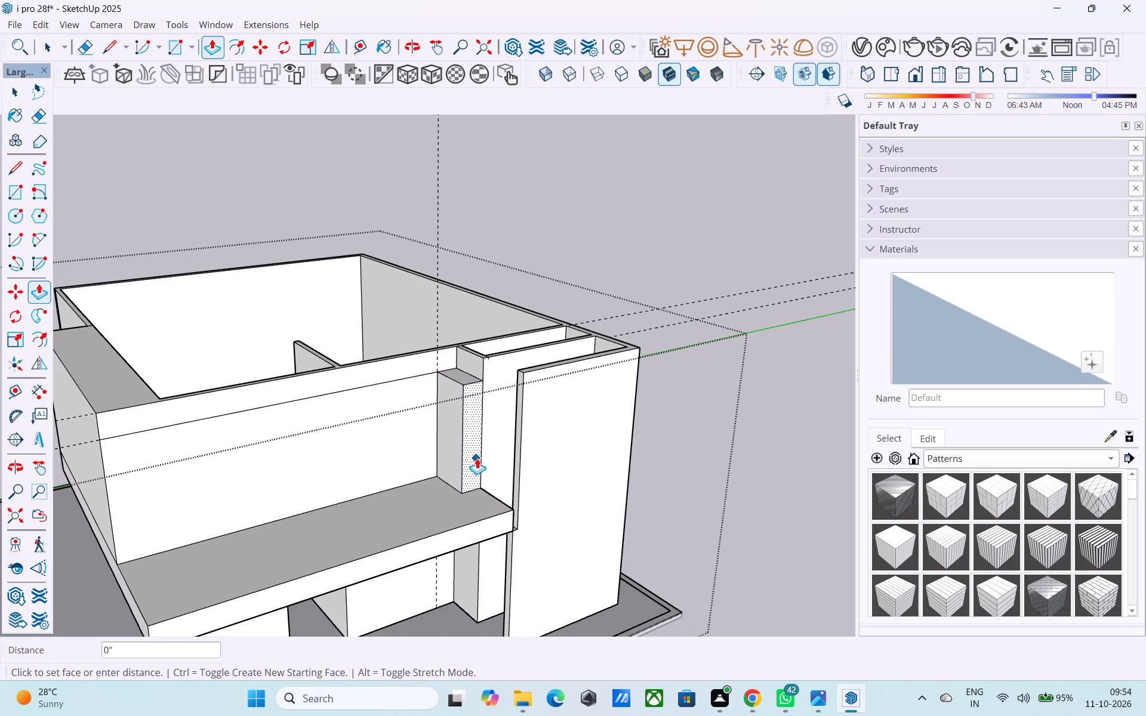
pyautogui.click(472, 524)
# Extrude the band above the front wall's dividing line outward 8' 9" as a roof overhang over the slab.
pyautogui.keyDown('shift'); pyautogui.moveTo(471, 520); pyautogui.dragTo(505, 534, button='middle'); pyautogui.keyUp('shift')
pyautogui.press('space')
pyautogui.click(307, 412)
pyautogui.press('p')
pyautogui.click(307, 412)
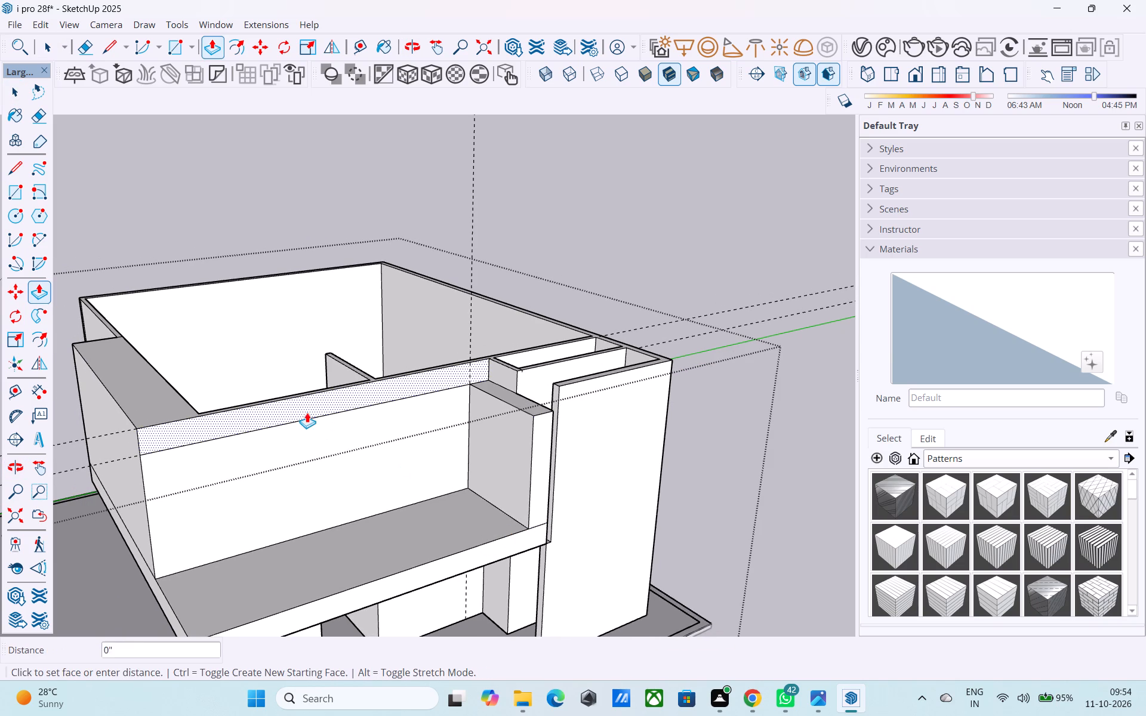
pyautogui.click(384, 570)
# Draw a line across the side volume's outer face, continuing the roof overhang's lower edge to the rear vertical edge.
pyautogui.moveTo(375, 567); pyautogui.dragTo(506, 547, button='middle')
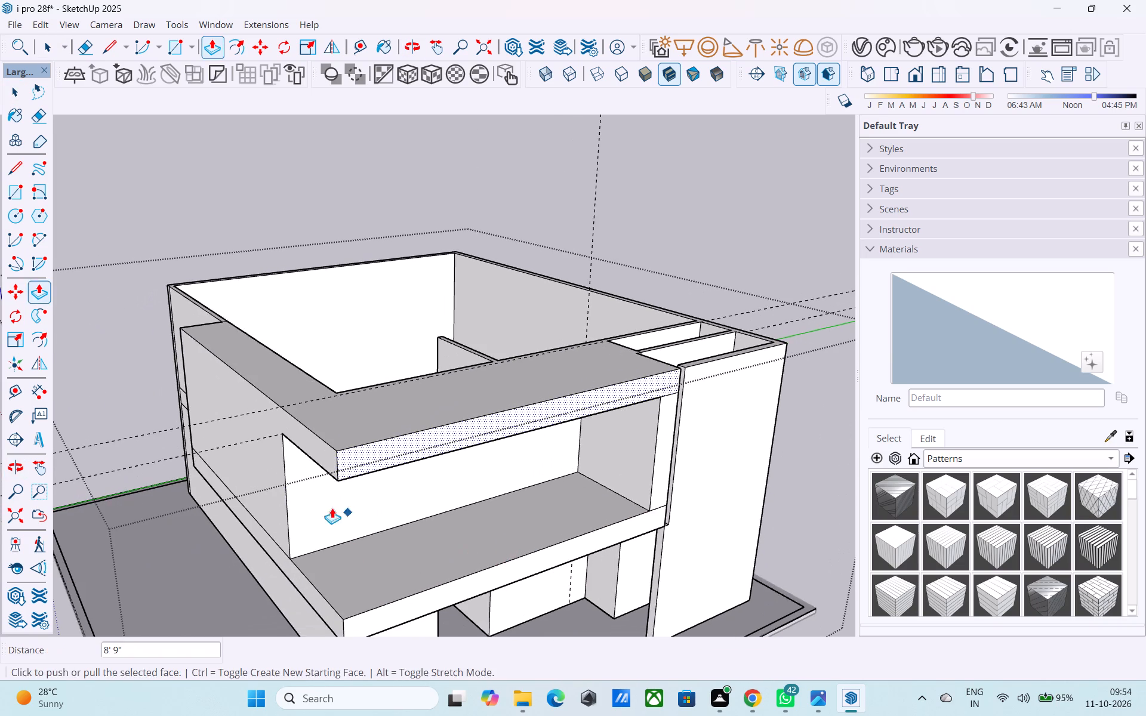
pyautogui.moveTo(332, 508); pyautogui.dragTo(424, 510, button='middle')
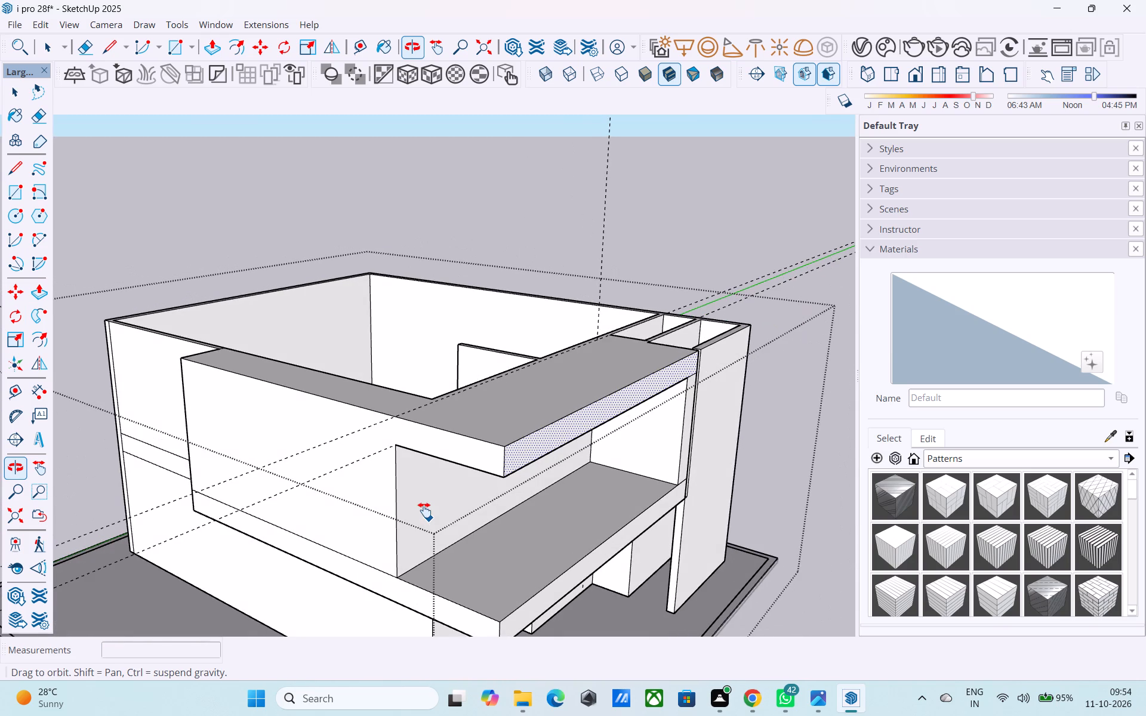
pyautogui.moveTo(424, 510); pyautogui.dragTo(406, 496, button='middle')
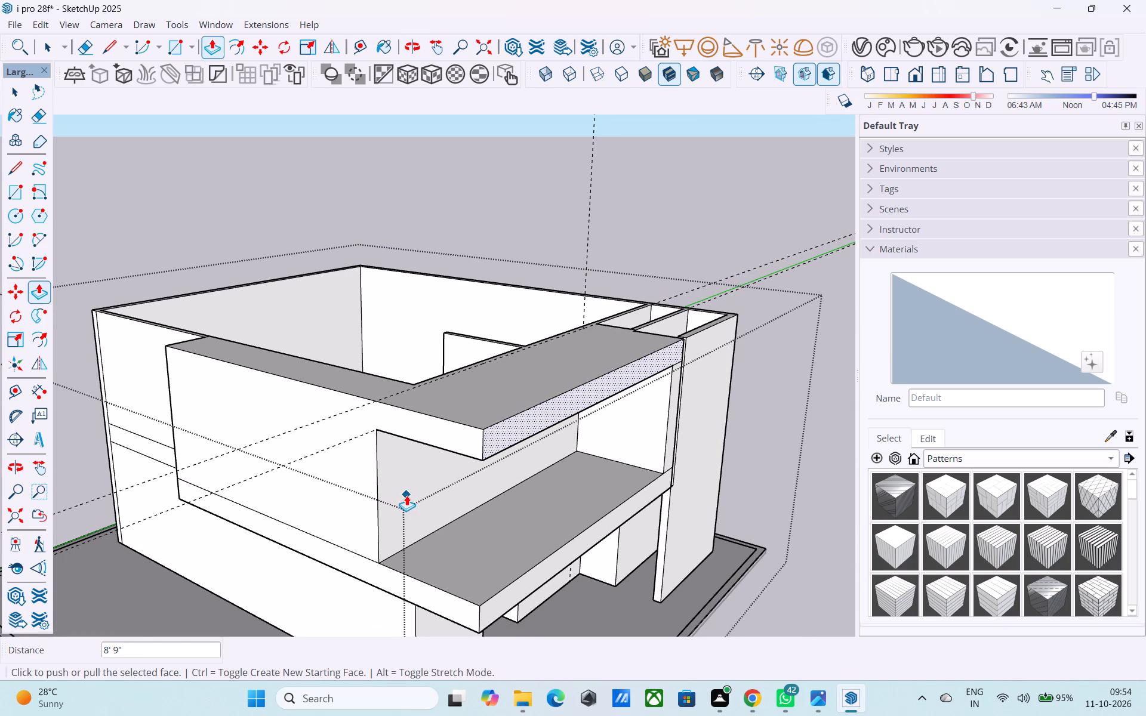
pyautogui.press('l')
pyautogui.click(375, 436)
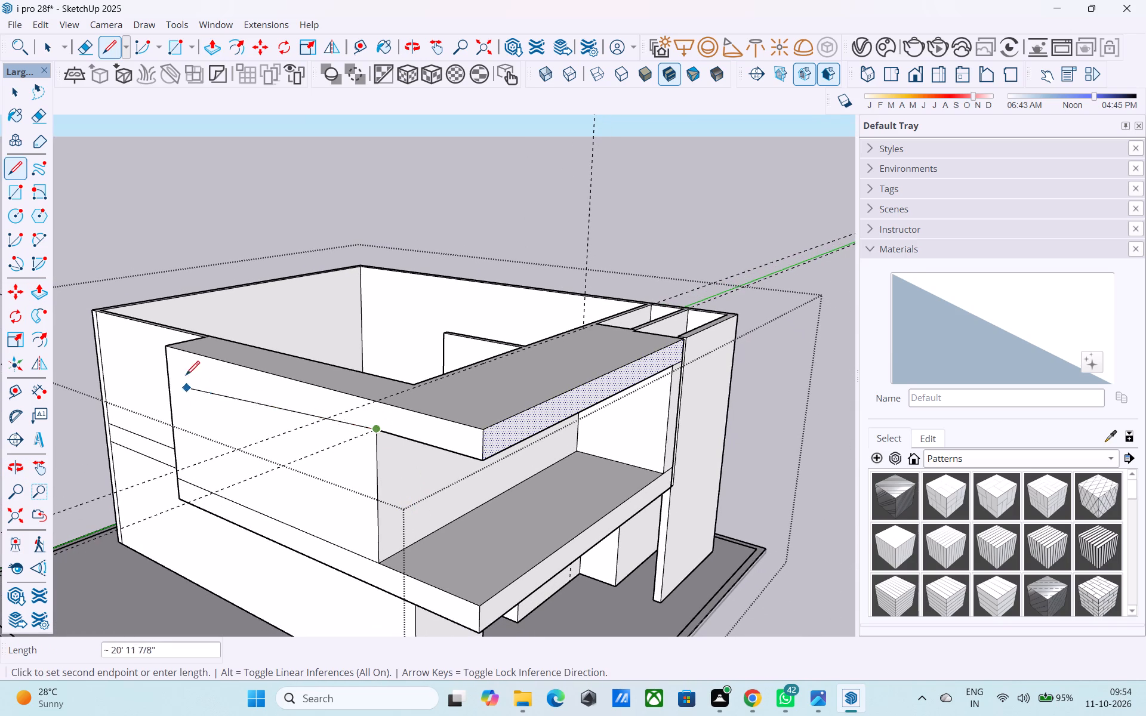
pyautogui.click(169, 370)
pyautogui.press('space')
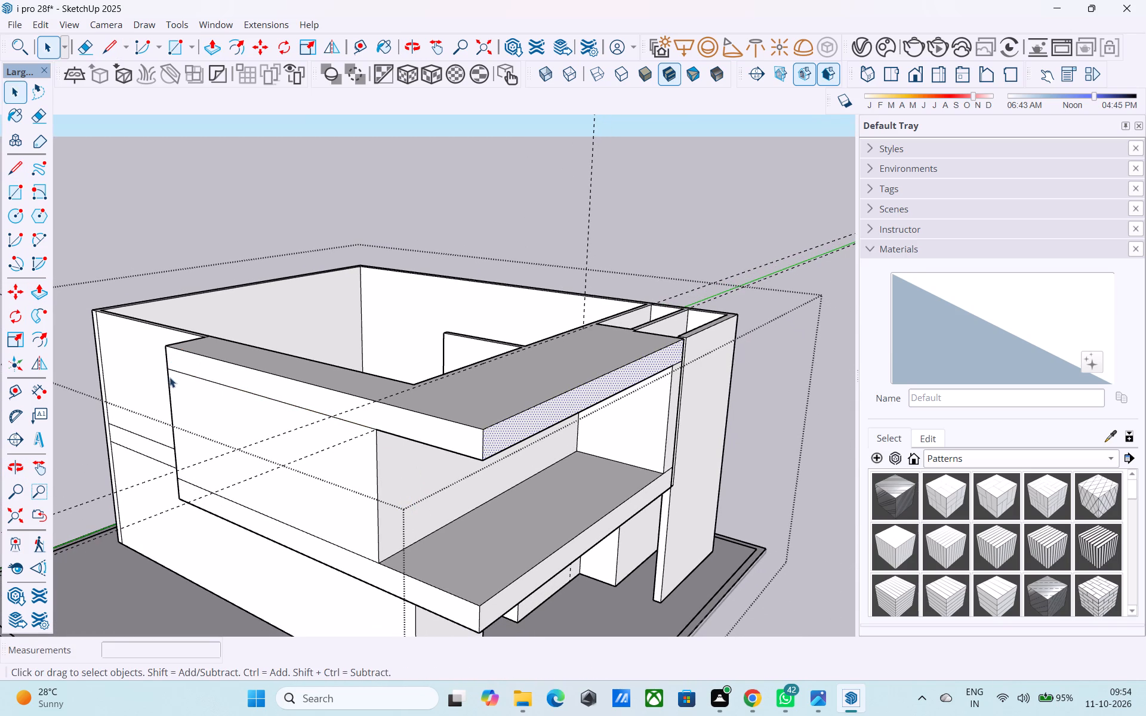
# Copy the side volume's rear vertical edge 2' inward along its outer face.
pyautogui.click(169, 380)
pyautogui.press('m')
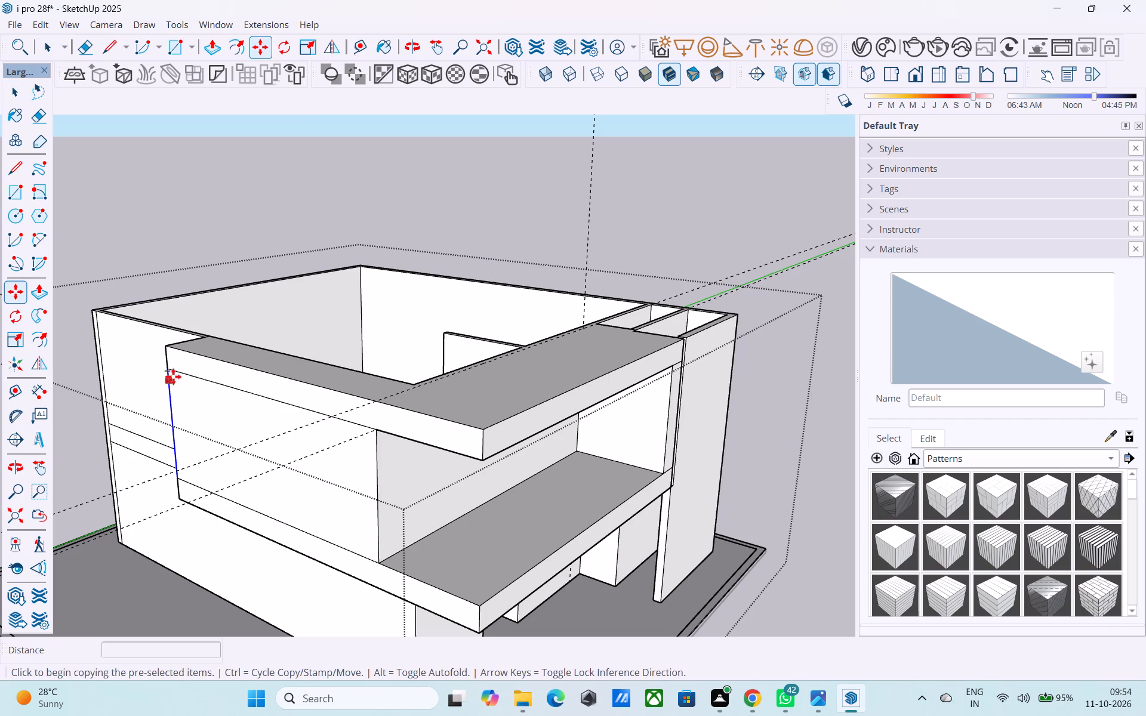
pyautogui.click(168, 372)
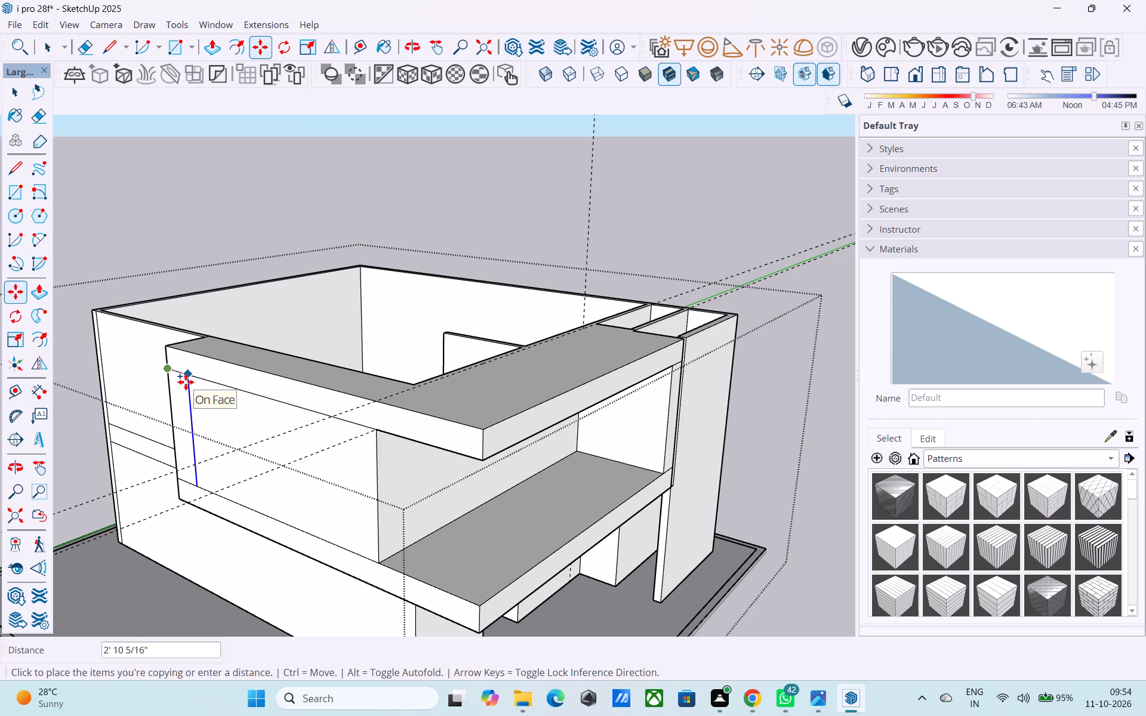
pyautogui.write("2'")
pyautogui.press('Return')
# Erase the short leftover segments above and below the copied edge, leaving a framed panel on the side face.
pyautogui.press('e')
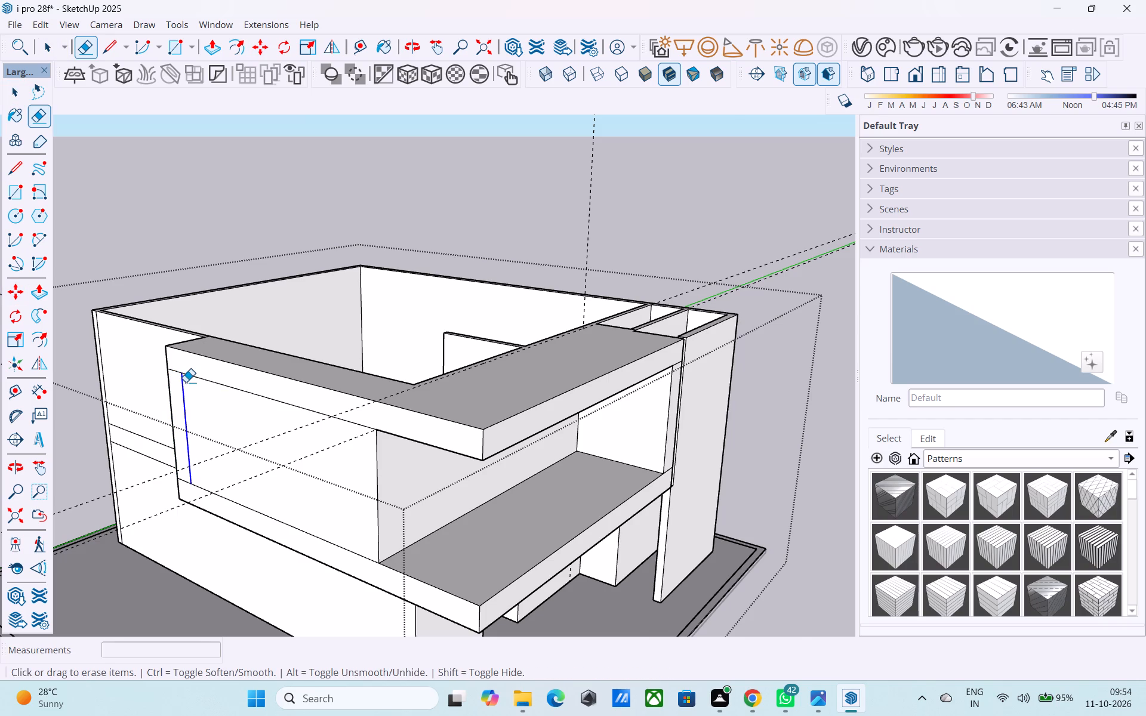
pyautogui.scroll(3, 185, 381)
pyautogui.click(174, 370)
pyautogui.click(184, 511)
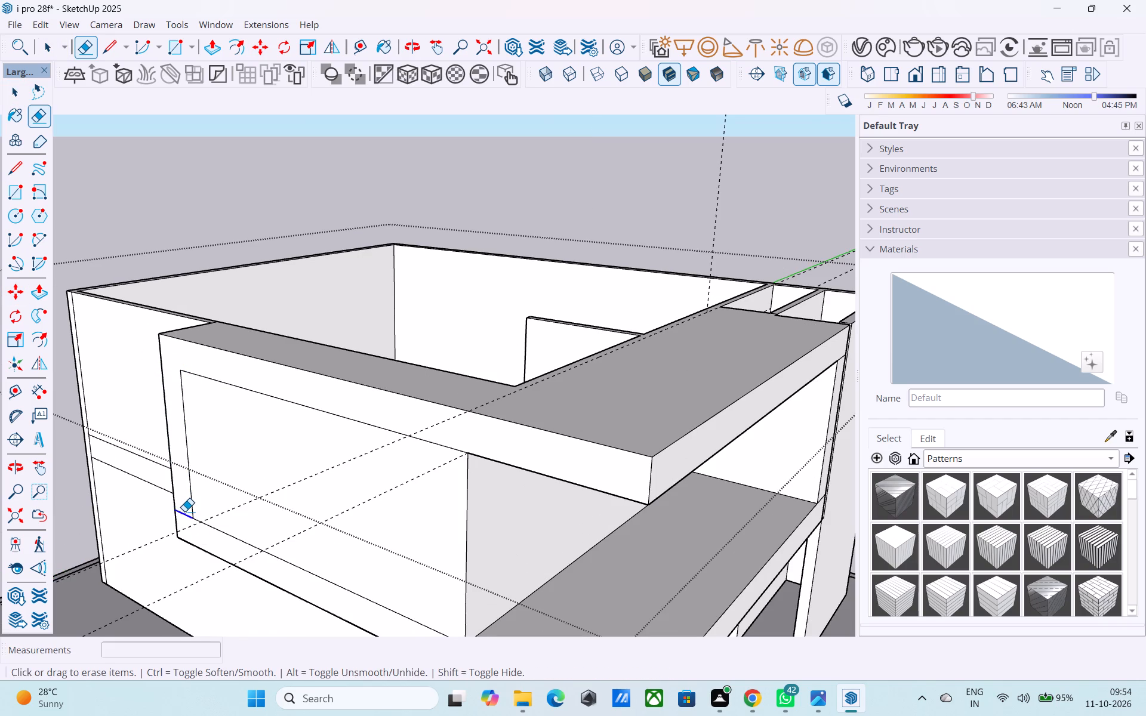
pyautogui.scroll(-4, 184, 511)
pyautogui.moveTo(292, 570); pyautogui.dragTo(273, 535, button='middle')
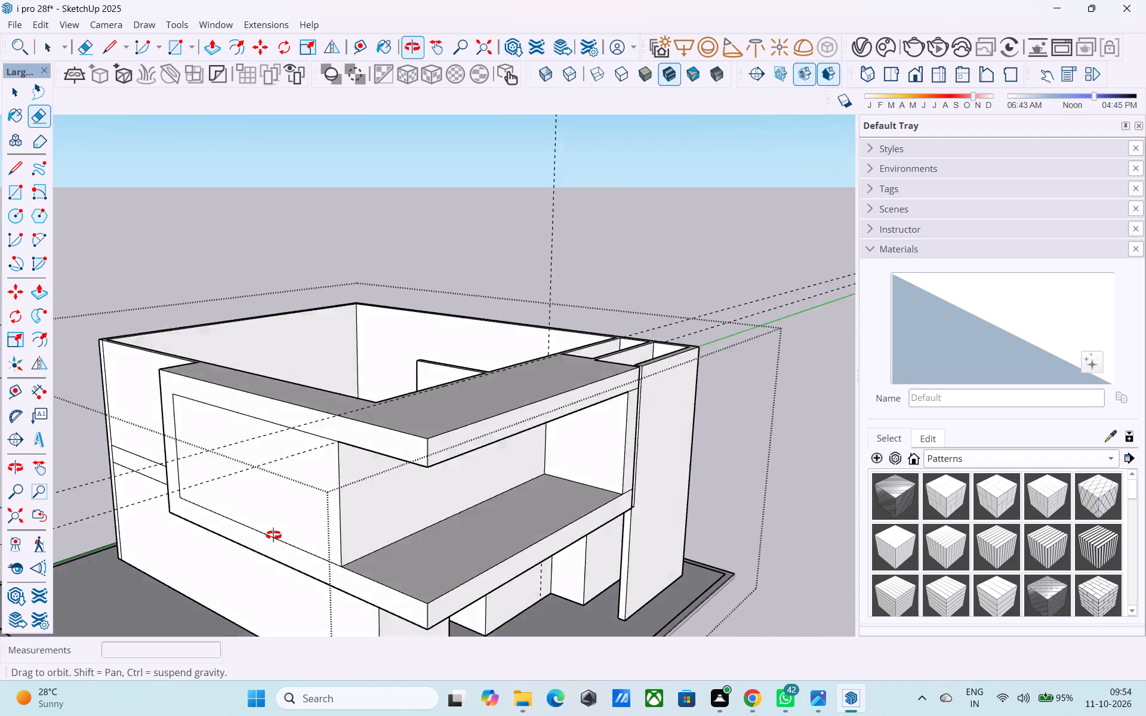
pyautogui.moveTo(273, 535); pyautogui.dragTo(257, 501, button='middle')
pyautogui.moveTo(264, 504); pyautogui.dragTo(304, 516, button='middle')
pyautogui.press('space')
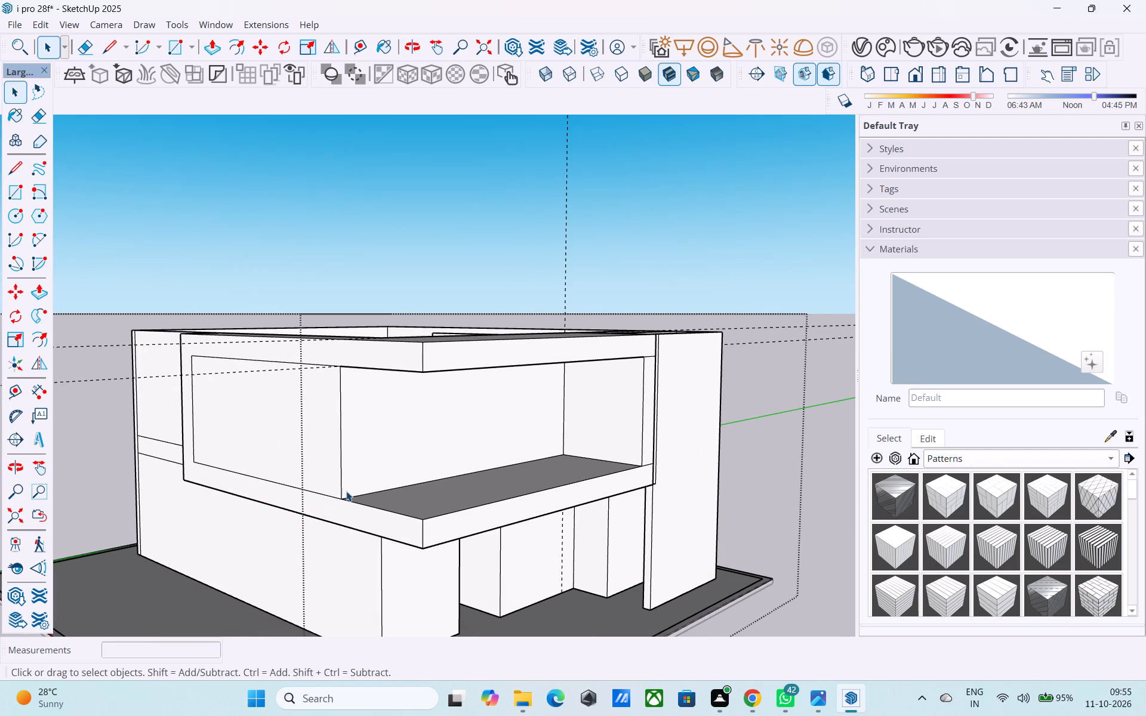
# Draw a 10' vertical line from the overhang's outer corner down to the slab, and delete the front and side faces it closes.
pyautogui.press('l')
pyautogui.click(420, 374)
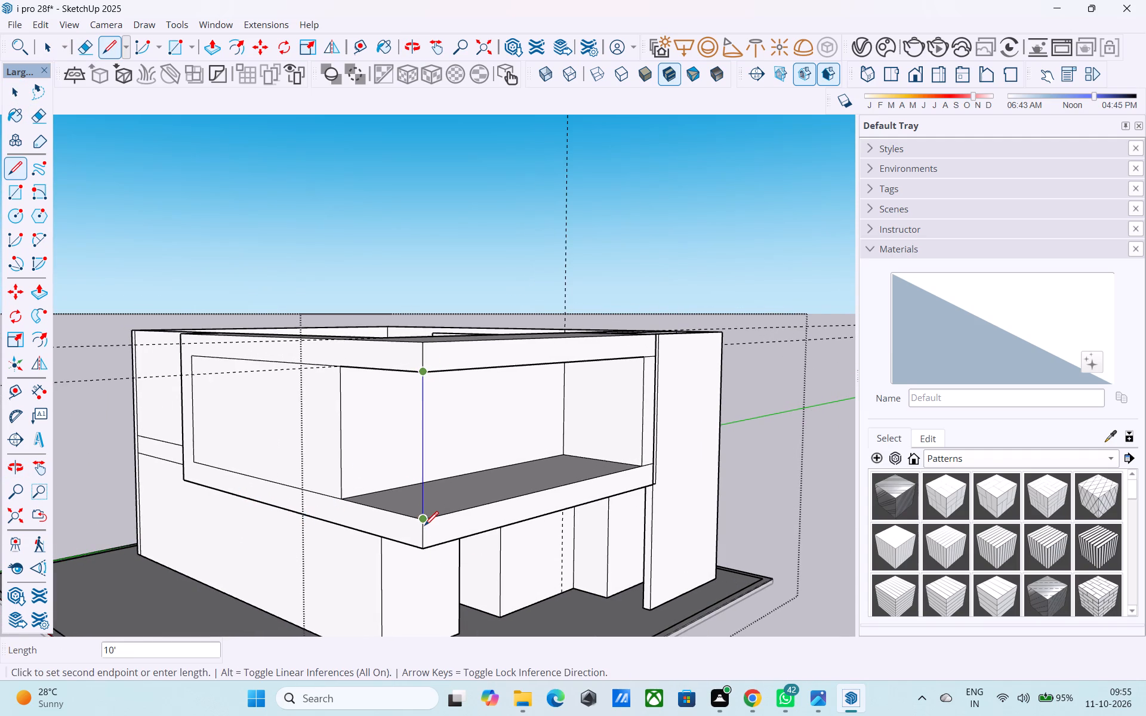
pyautogui.click(424, 527)
pyautogui.press('space')
pyautogui.click(473, 482)
pyautogui.press('Delete')
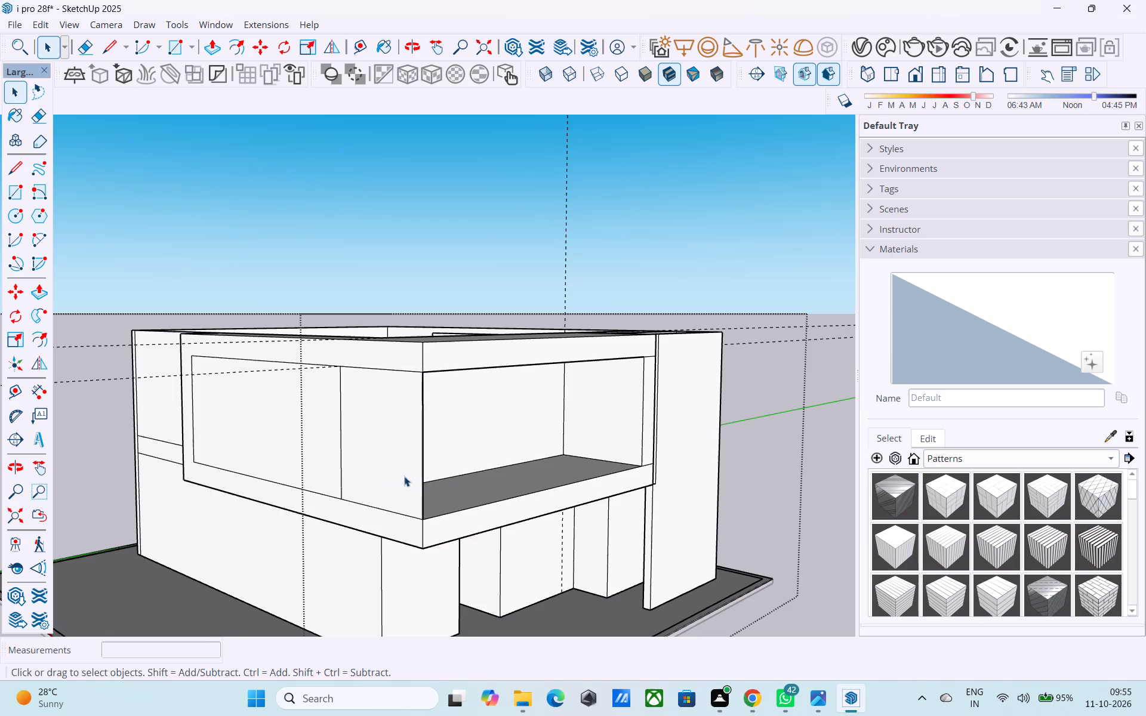
pyautogui.click(384, 473)
pyautogui.press('Delete')
# Draw a 2' wide, 10' high rectangle at the front opening's outer corner, and delete the front and side faces filling the openings beside it.
pyautogui.moveTo(395, 473); pyautogui.dragTo(296, 538, button='middle')
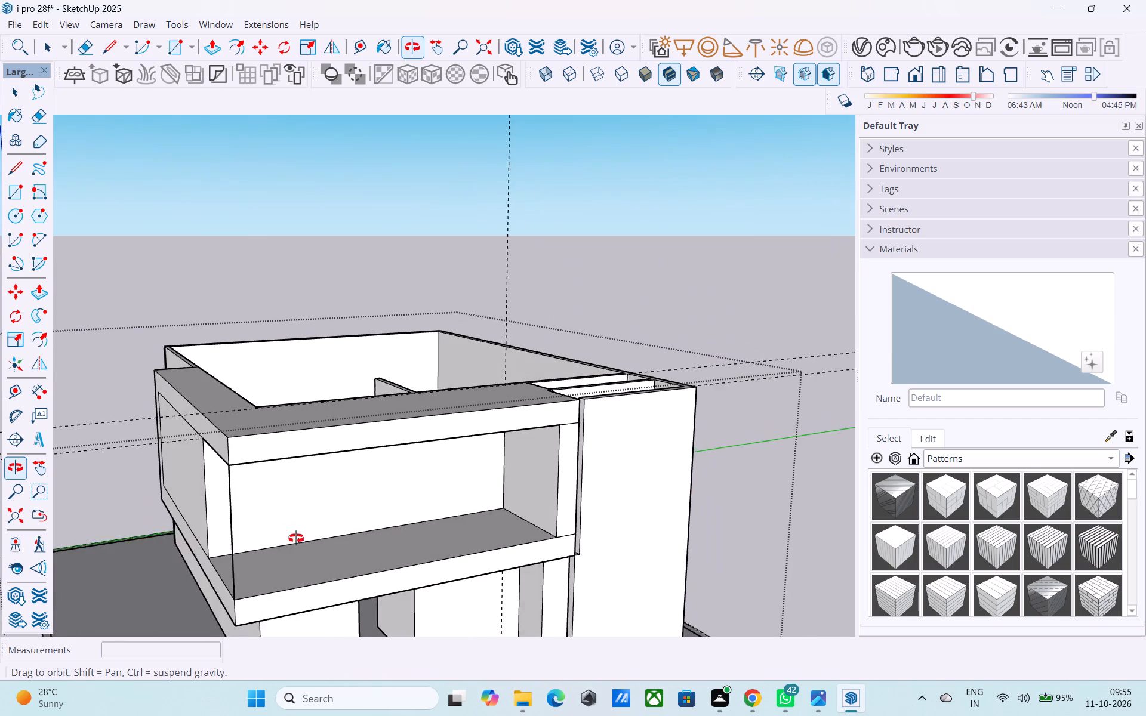
pyautogui.moveTo(296, 538); pyautogui.dragTo(303, 550, button='middle')
pyautogui.press('r')
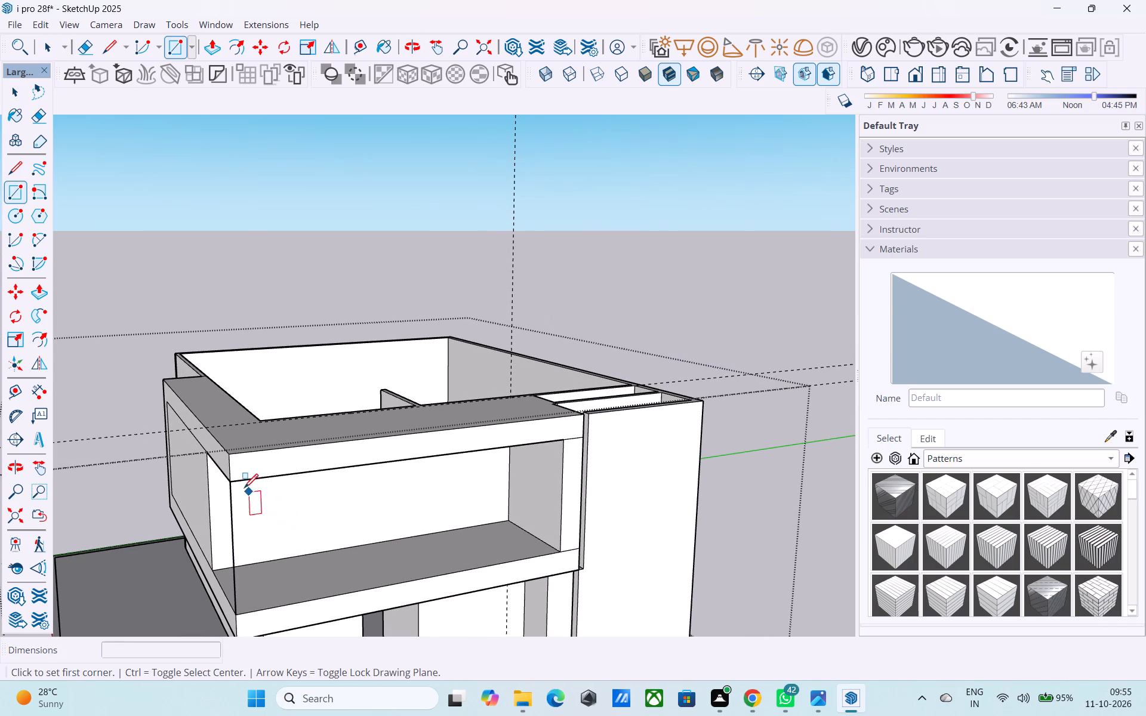
pyautogui.click(228, 479)
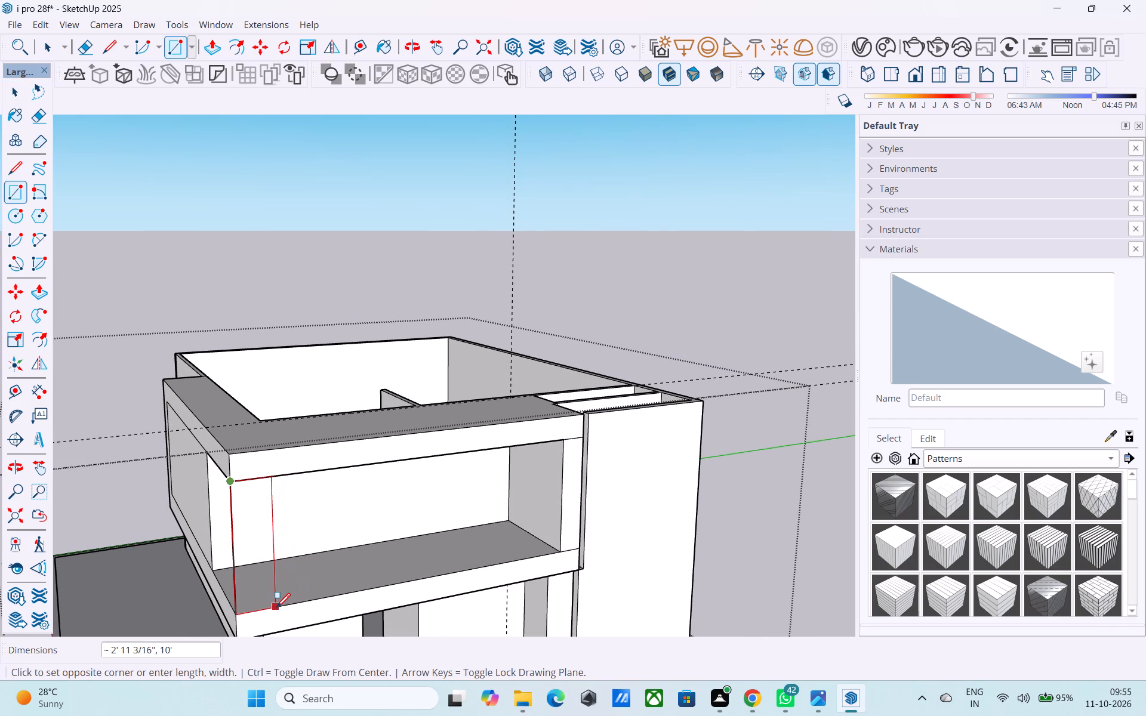
pyautogui.write("2'")
pyautogui.press('Return')
pyautogui.press('space')
pyautogui.click(331, 575)
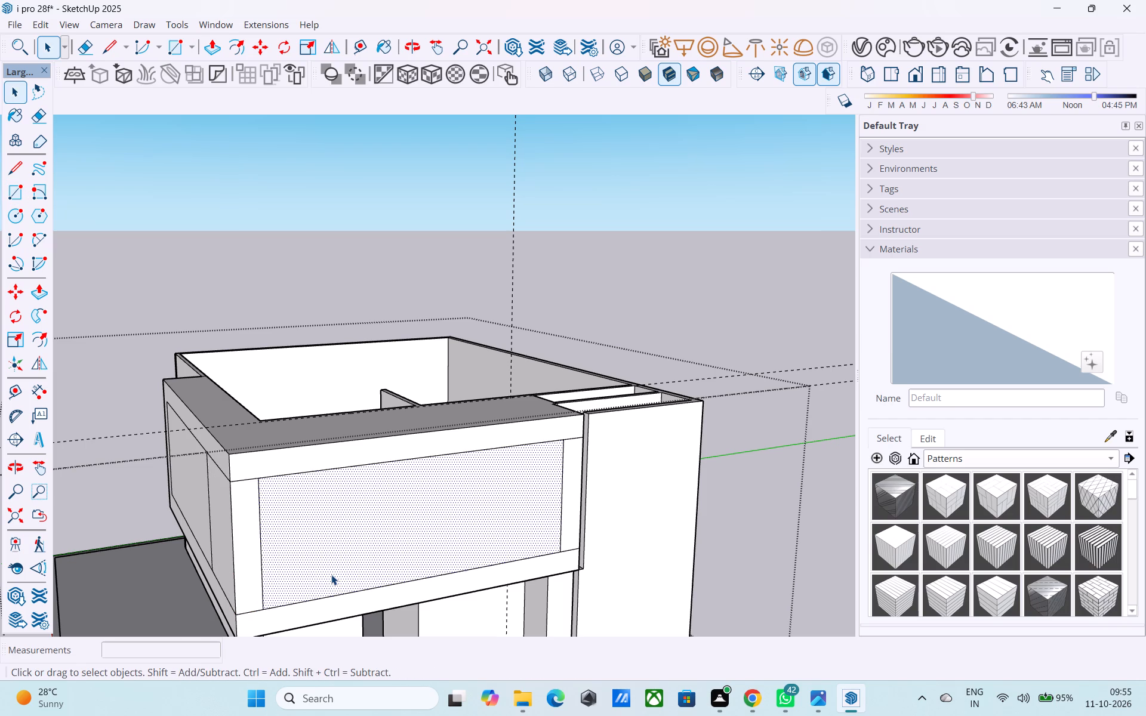
pyautogui.press('Delete')
pyautogui.click(218, 540)
pyautogui.press('Delete')
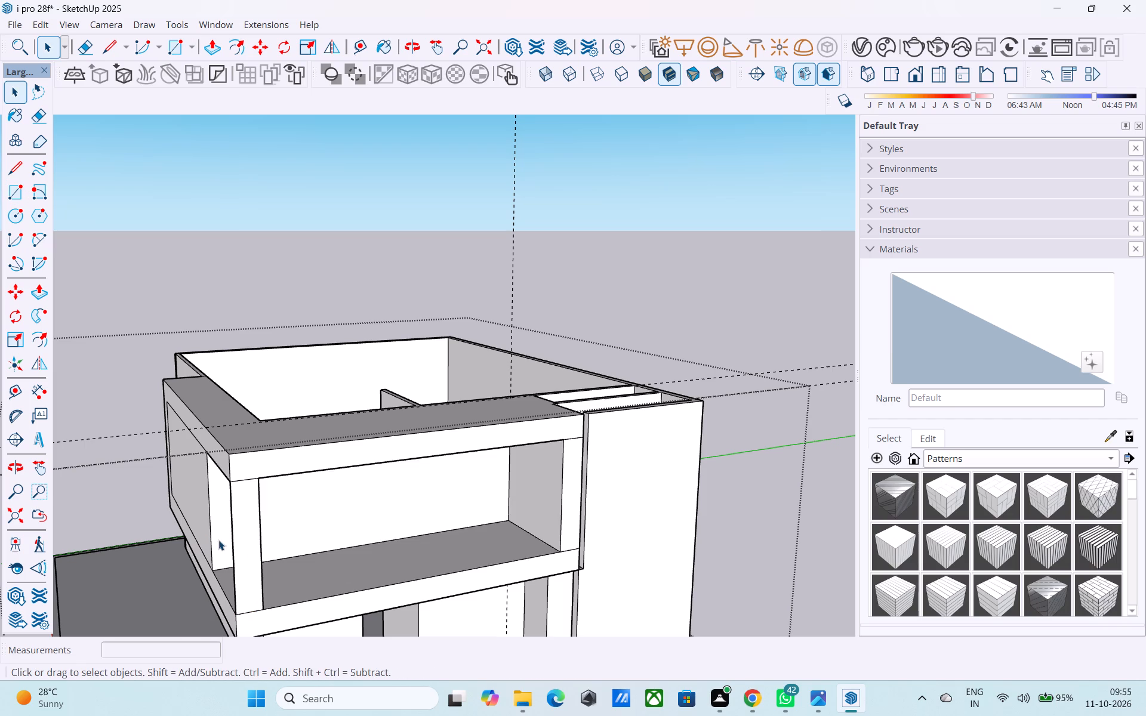
# Draw a matching 2' by 10' rectangle on the side opening at the same corner, and delete the face filling the rest of that opening.
pyautogui.moveTo(271, 561); pyautogui.dragTo(186, 584, button='middle')
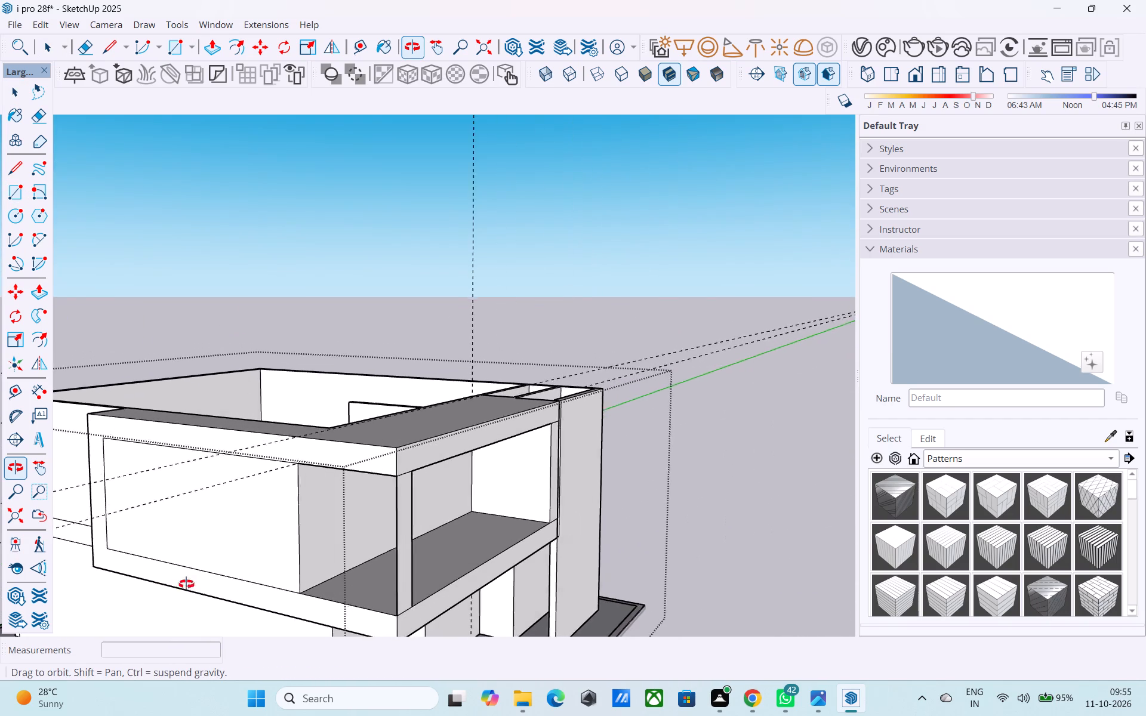
pyautogui.moveTo(186, 584); pyautogui.dragTo(229, 559, button='middle')
pyautogui.keyDown('shift'); pyautogui.moveTo(432, 519); pyautogui.dragTo(393, 539, button='middle'); pyautogui.keyUp('shift')
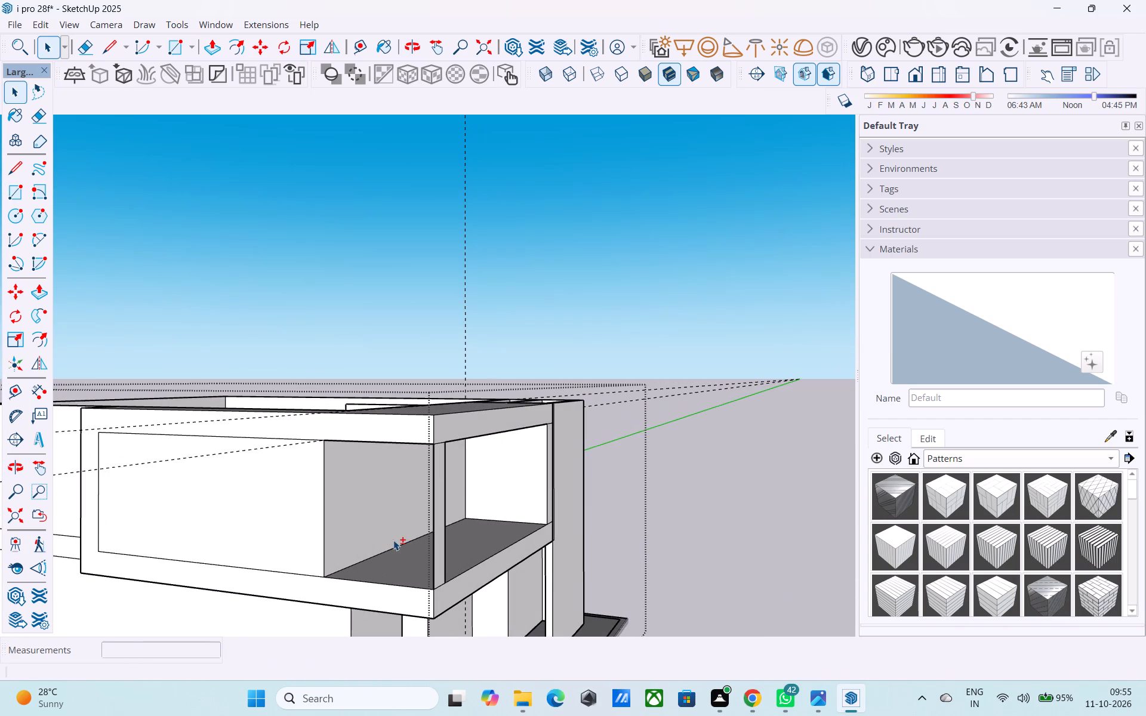
pyautogui.press('r')
pyautogui.click(435, 449)
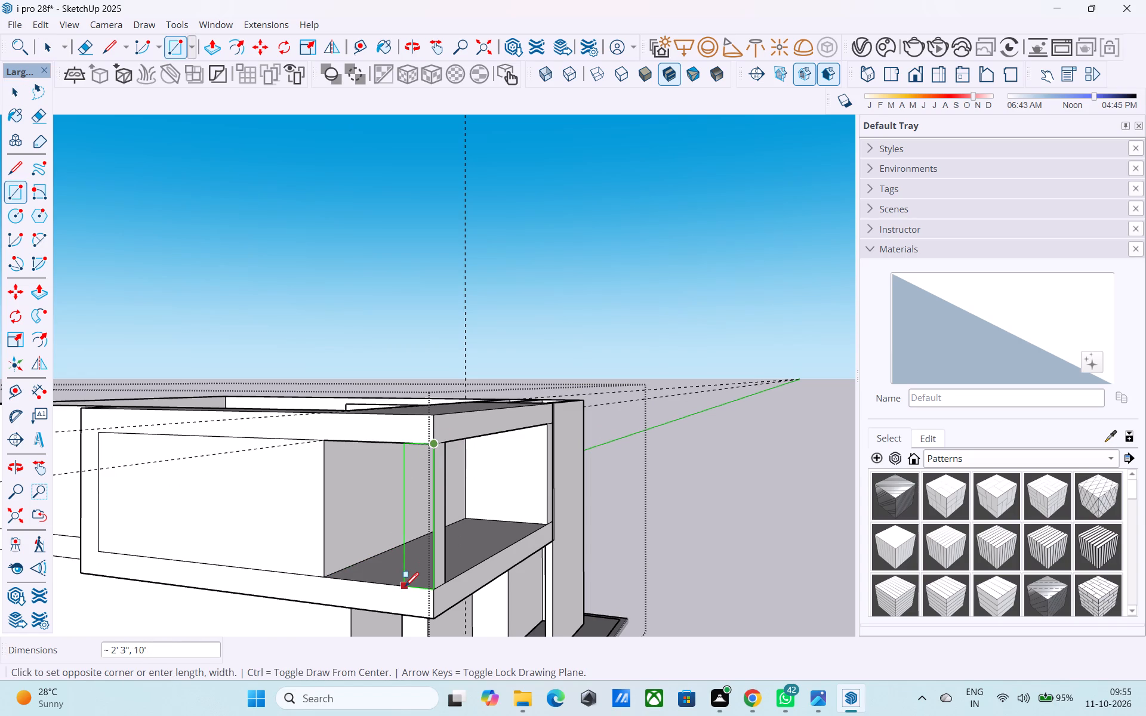
pyautogui.write("2'")
pyautogui.press('Return')
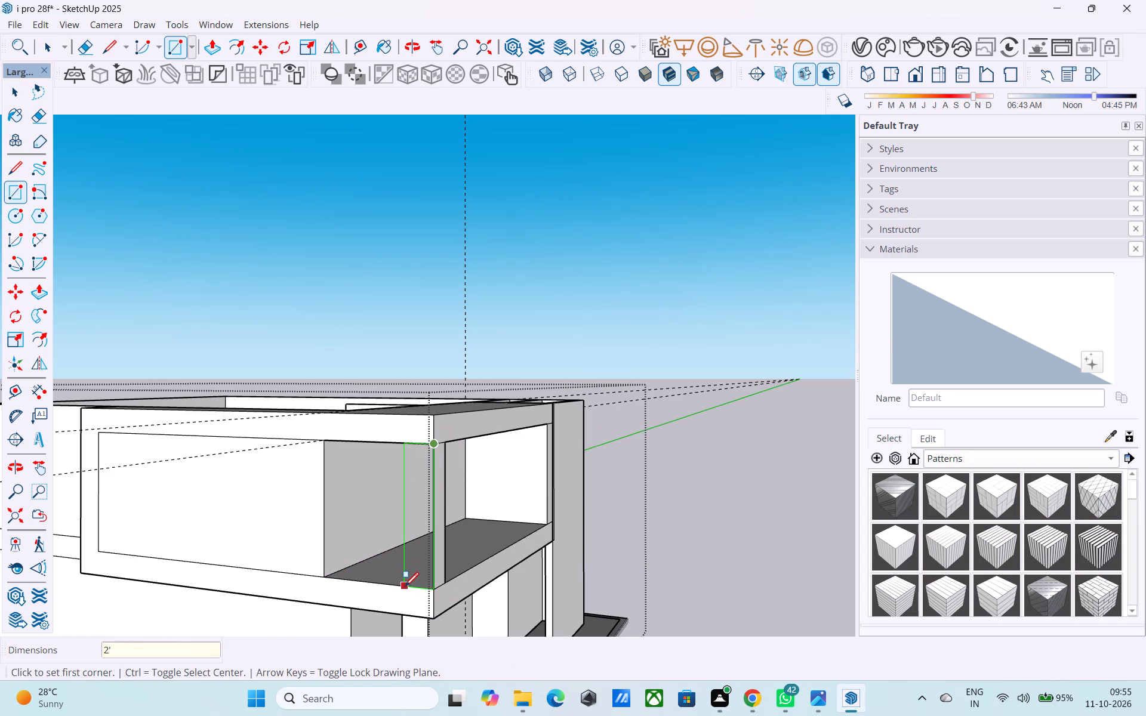
pyautogui.press('space')
pyautogui.click(361, 560)
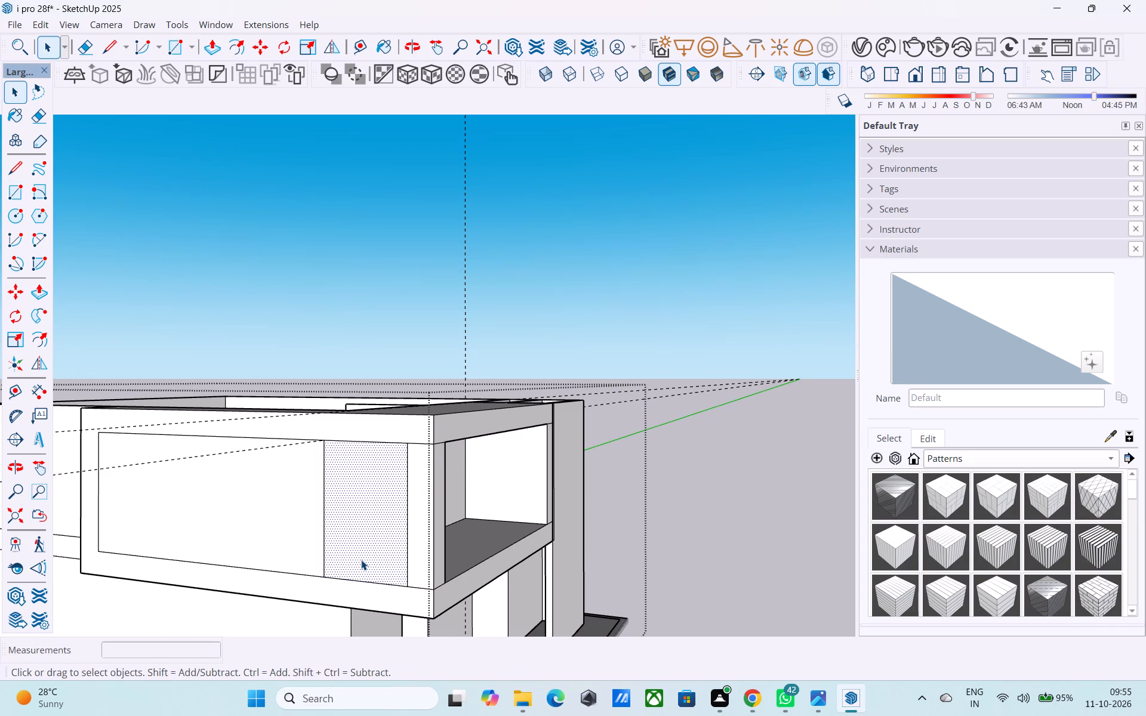
pyautogui.press('Delete')
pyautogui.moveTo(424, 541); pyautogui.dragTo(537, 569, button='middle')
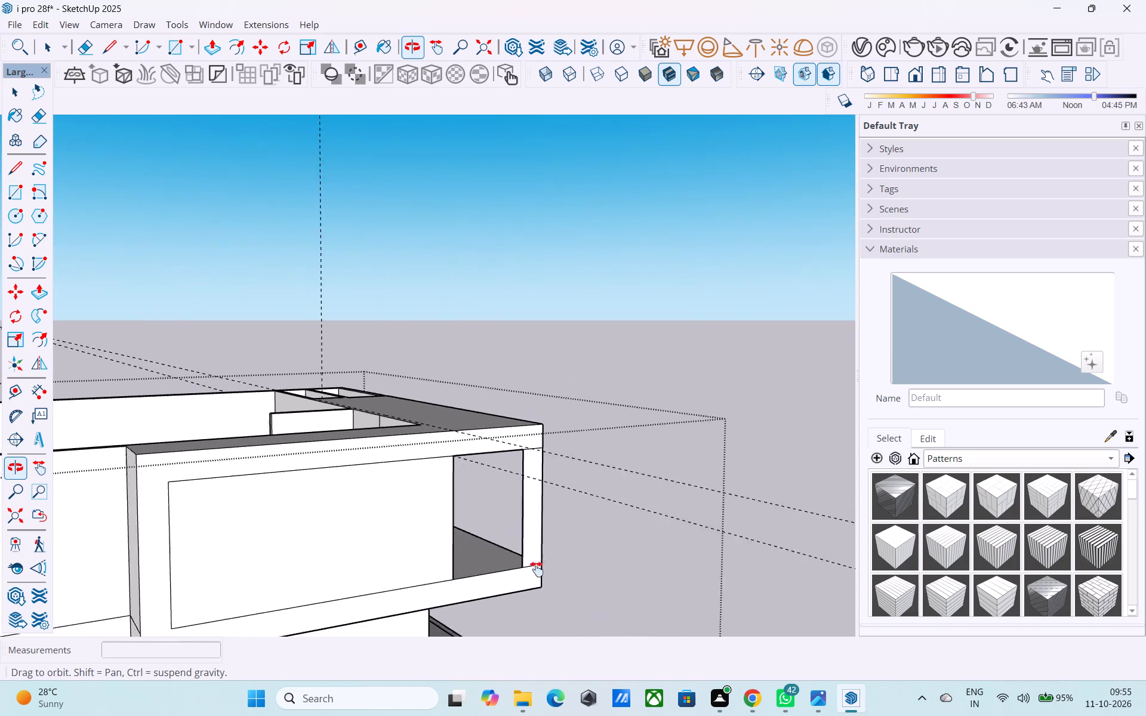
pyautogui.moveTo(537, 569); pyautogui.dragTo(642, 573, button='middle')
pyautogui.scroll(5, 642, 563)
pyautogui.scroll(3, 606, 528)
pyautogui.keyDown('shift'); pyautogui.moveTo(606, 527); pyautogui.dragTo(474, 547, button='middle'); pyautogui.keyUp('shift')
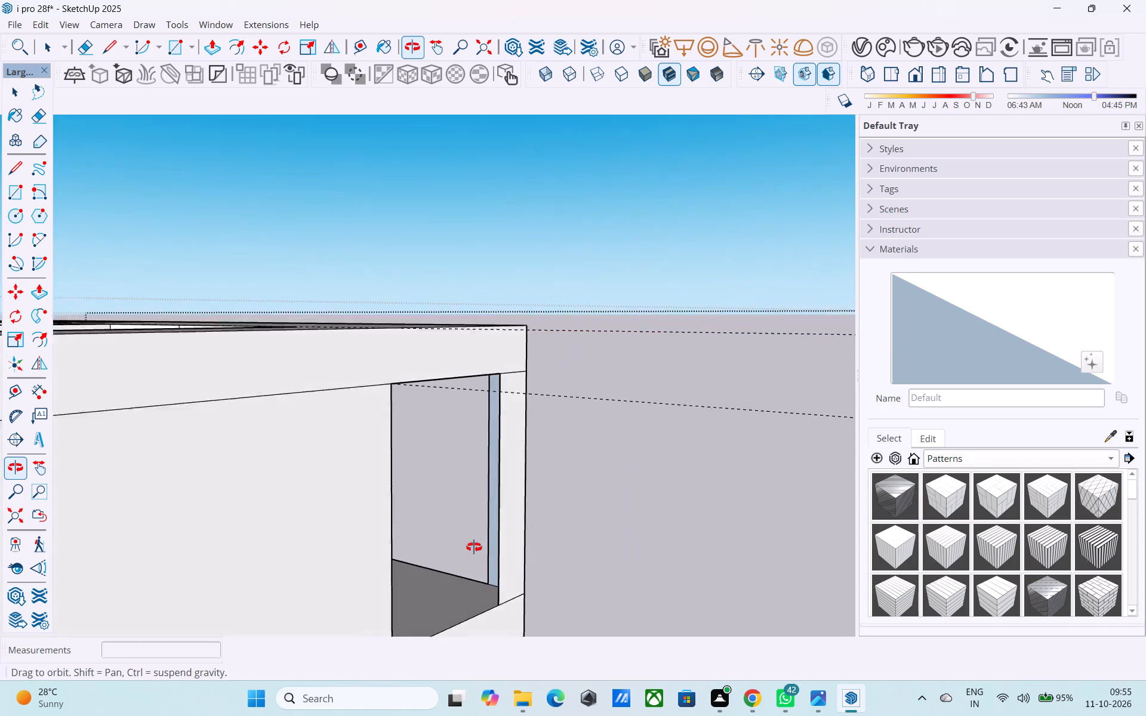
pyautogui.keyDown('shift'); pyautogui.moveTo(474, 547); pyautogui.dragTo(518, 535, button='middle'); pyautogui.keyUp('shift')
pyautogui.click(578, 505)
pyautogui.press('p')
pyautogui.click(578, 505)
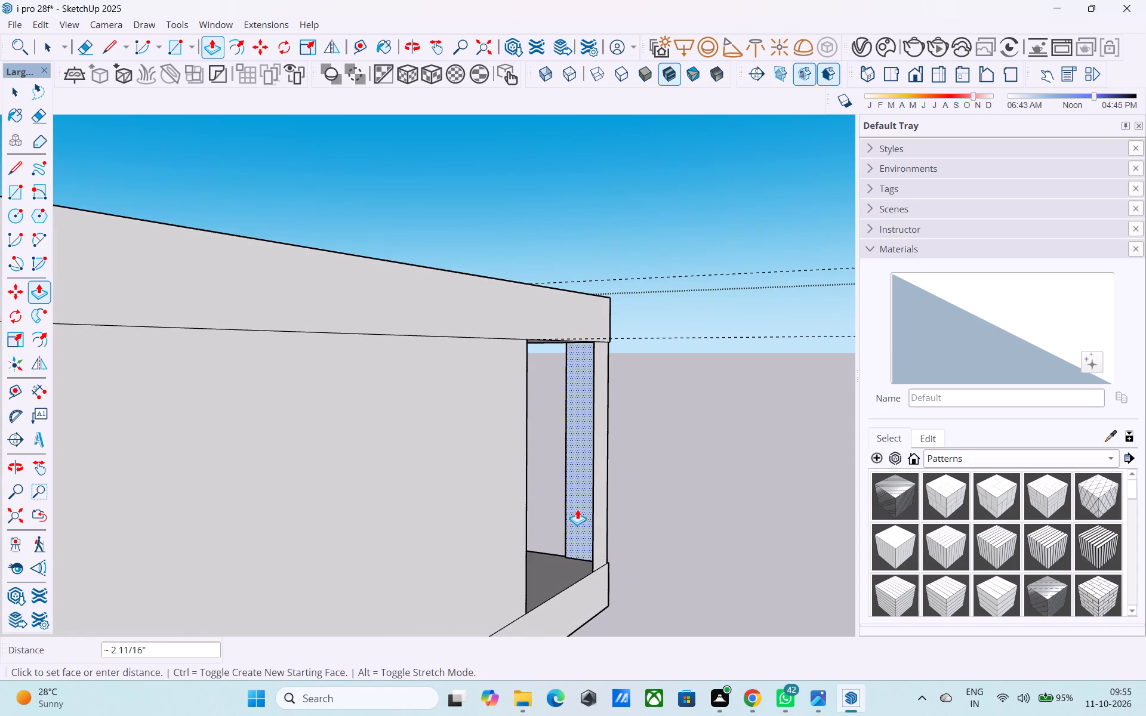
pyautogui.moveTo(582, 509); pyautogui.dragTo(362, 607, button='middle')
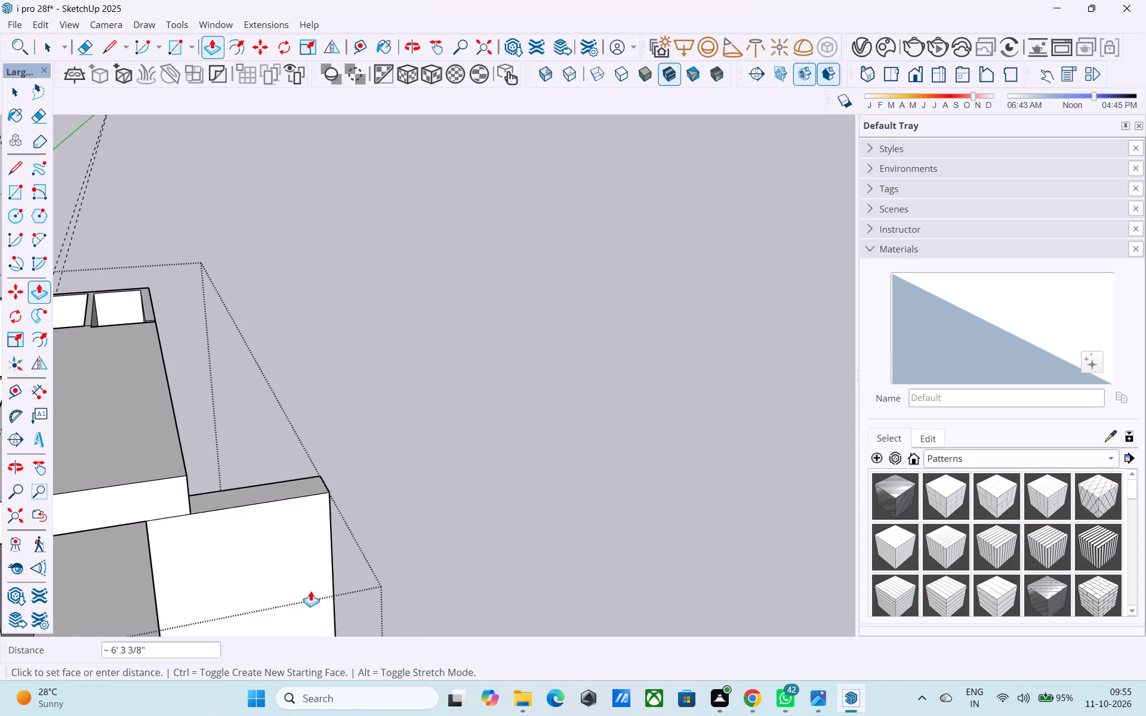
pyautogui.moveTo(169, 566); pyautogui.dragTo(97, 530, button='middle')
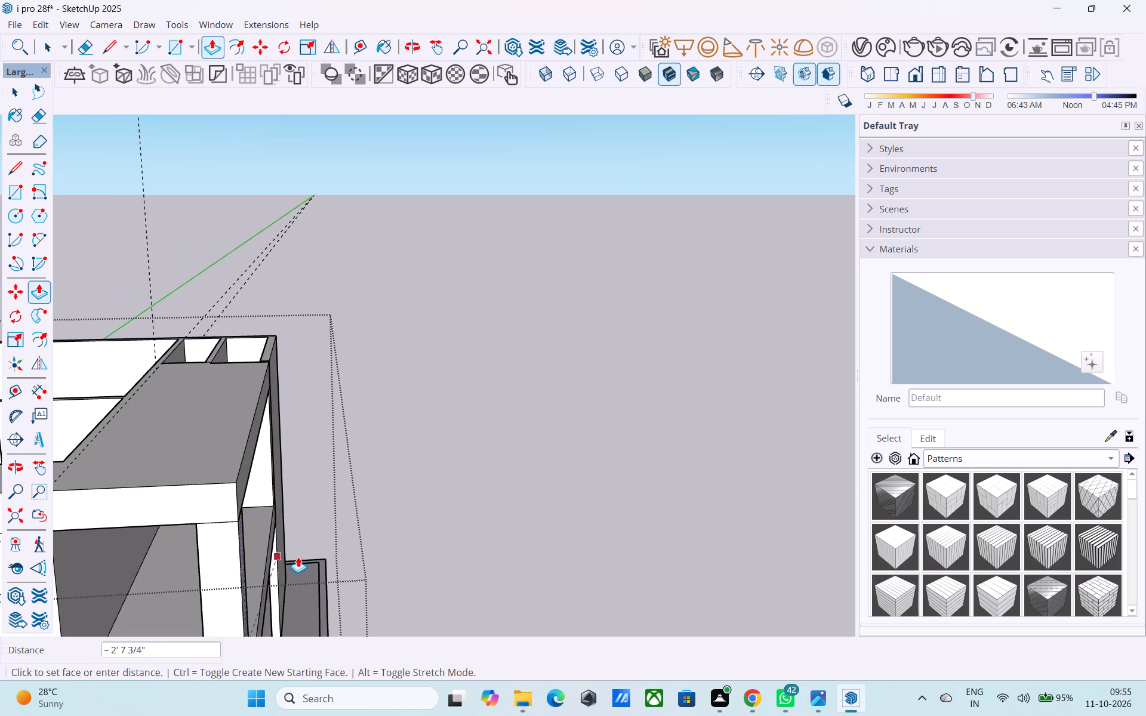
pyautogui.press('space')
# Draw two lines on the slab behind the corner strips to close a 2' square column footprint.
pyautogui.scroll(-1, 308, 560)
pyautogui.keyDown('shift'); pyautogui.moveTo(314, 558); pyautogui.dragTo(476, 471, button='middle'); pyautogui.keyUp('shift')
pyautogui.keyDown('shift'); pyautogui.moveTo(510, 470); pyautogui.dragTo(455, 527, button='middle'); pyautogui.keyUp('shift')
pyautogui.scroll(4, 523, 606)
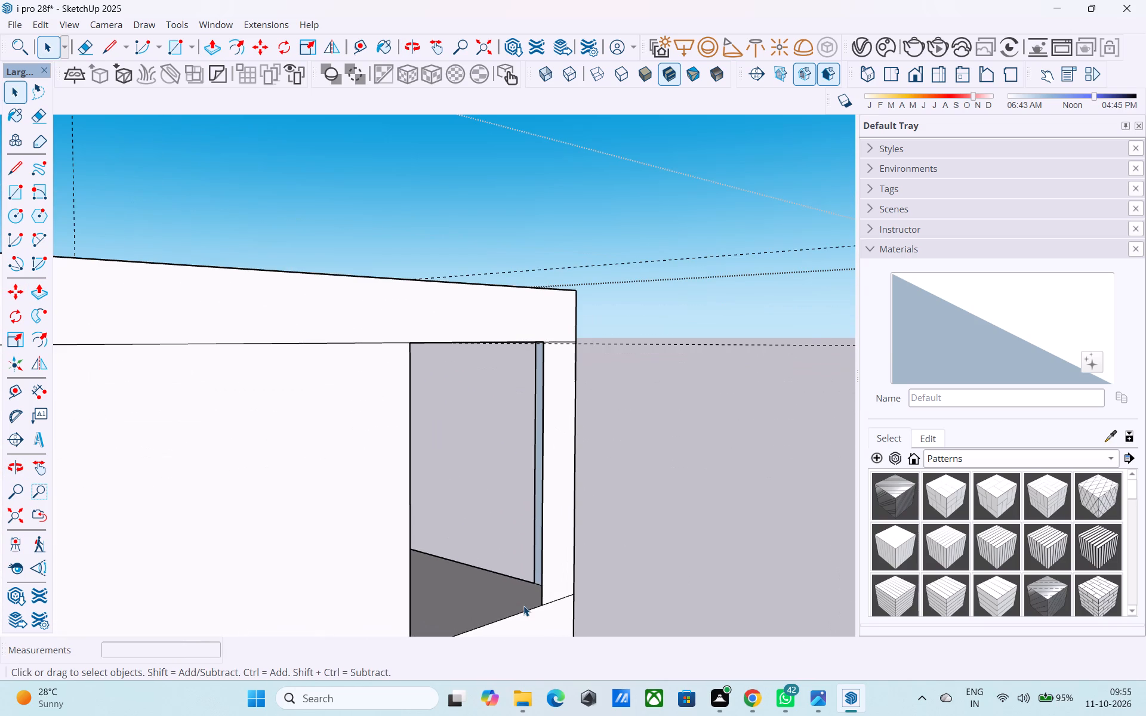
pyautogui.press('l')
pyautogui.click(529, 581)
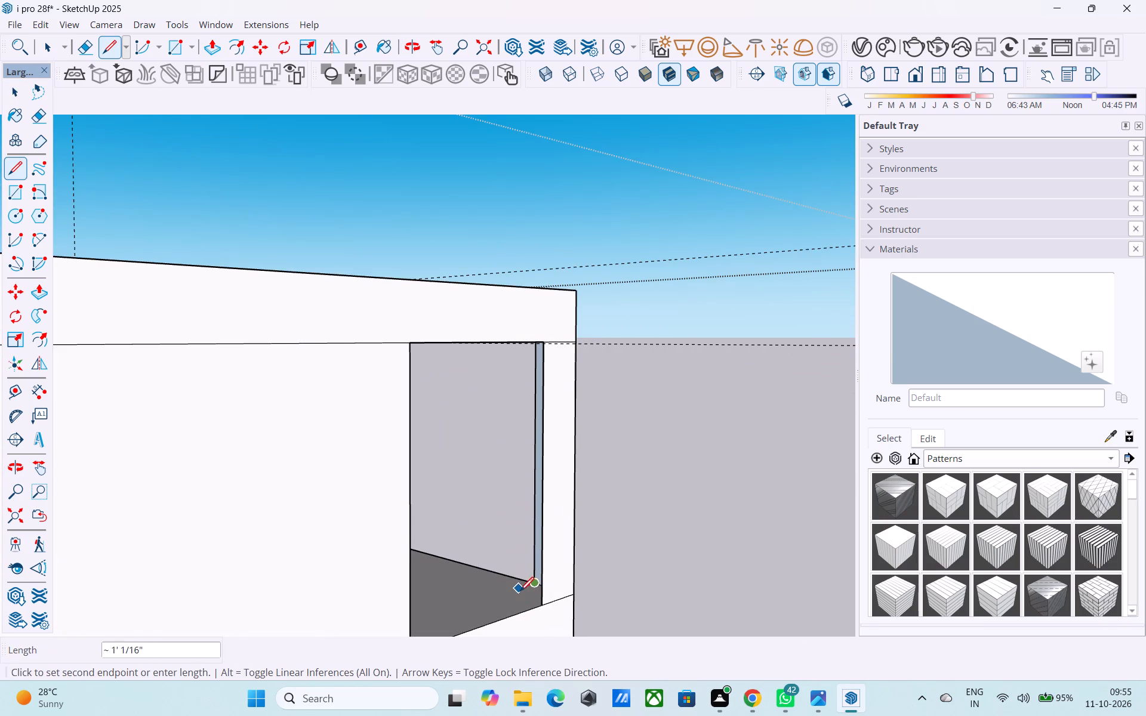
pyautogui.scroll(1, 520, 592)
pyautogui.moveTo(520, 592); pyautogui.dragTo(515, 603, button='middle')
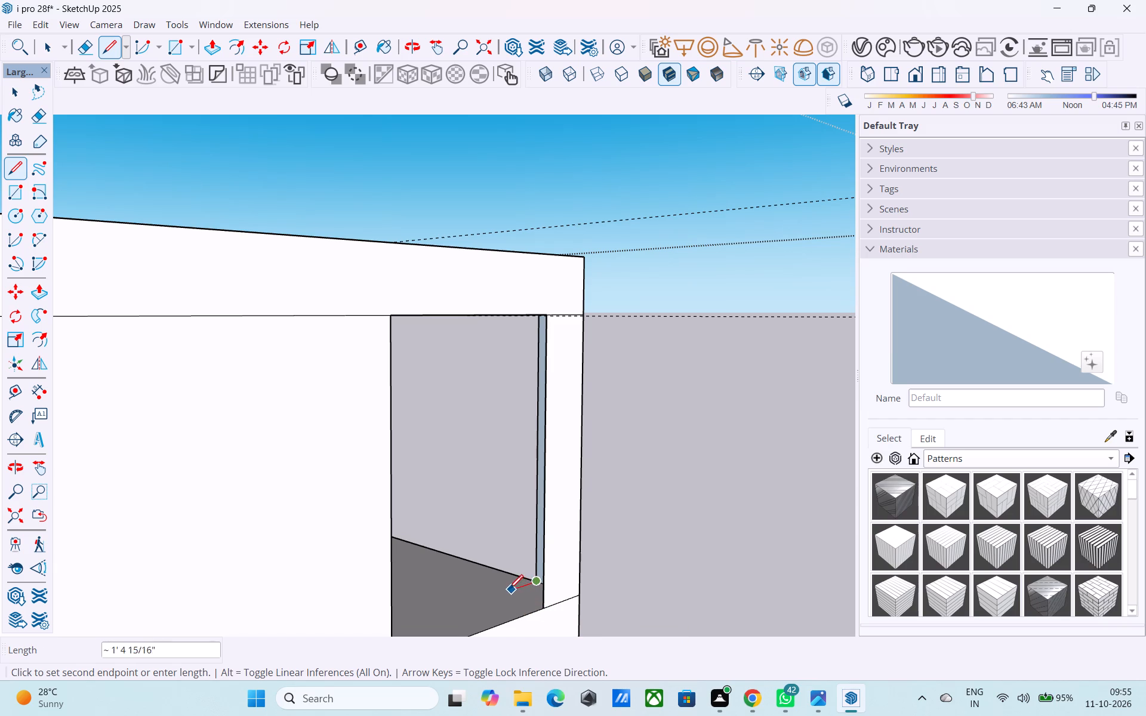
pyautogui.moveTo(503, 563); pyautogui.dragTo(470, 664, button='middle')
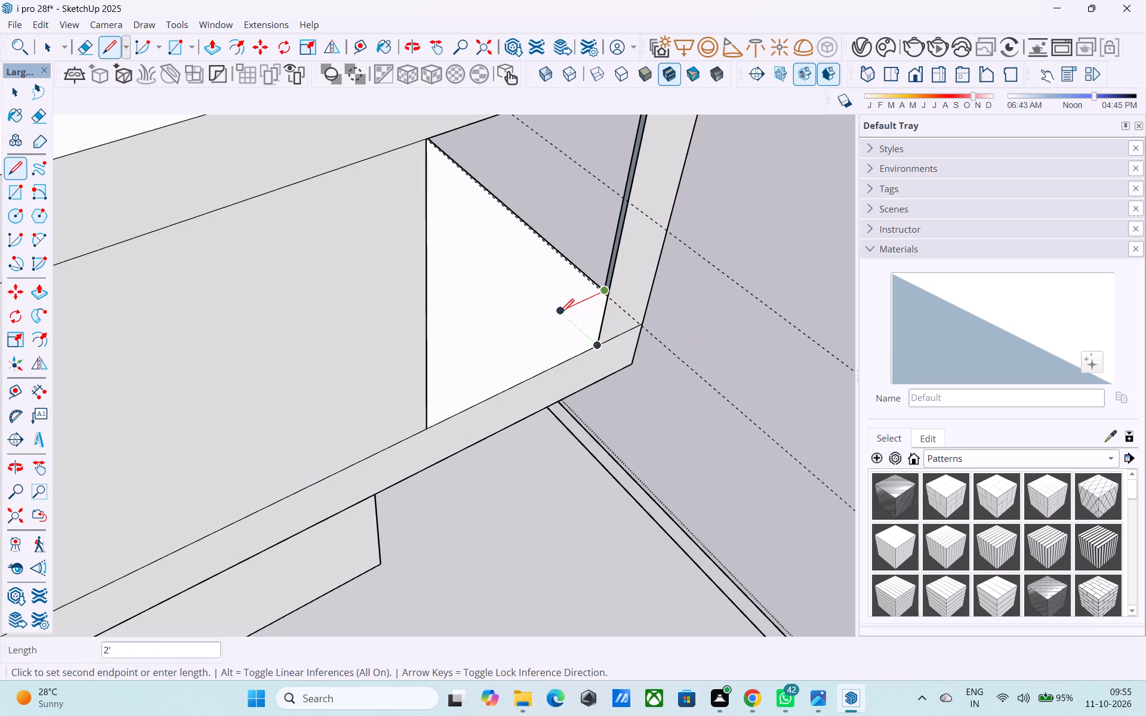
pyautogui.click(560, 313)
pyautogui.click(593, 344)
pyautogui.press('space')
# Extrude the square footprint up to the overhang's underside to form a solid corner column.
pyautogui.click(589, 323)
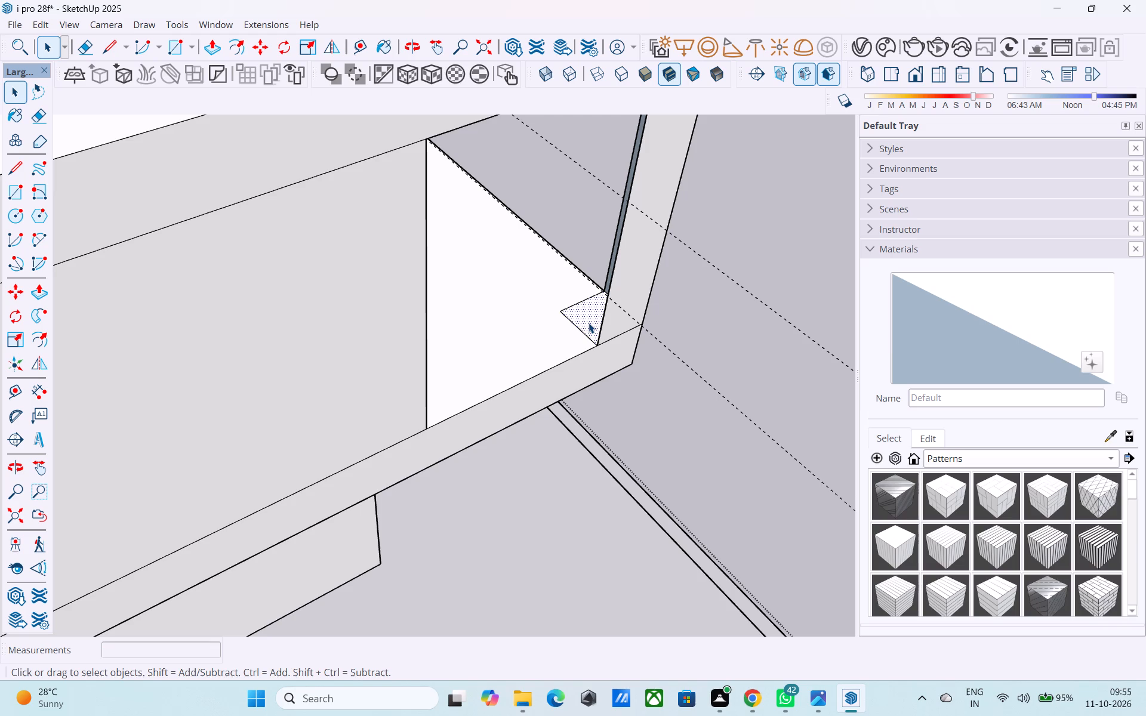
pyautogui.press('p')
pyautogui.click(589, 323)
pyautogui.scroll(-8, 568, 217)
pyautogui.keyDown('shift'); pyautogui.moveTo(572, 223); pyautogui.dragTo(516, 217, button='middle'); pyautogui.keyUp('shift')
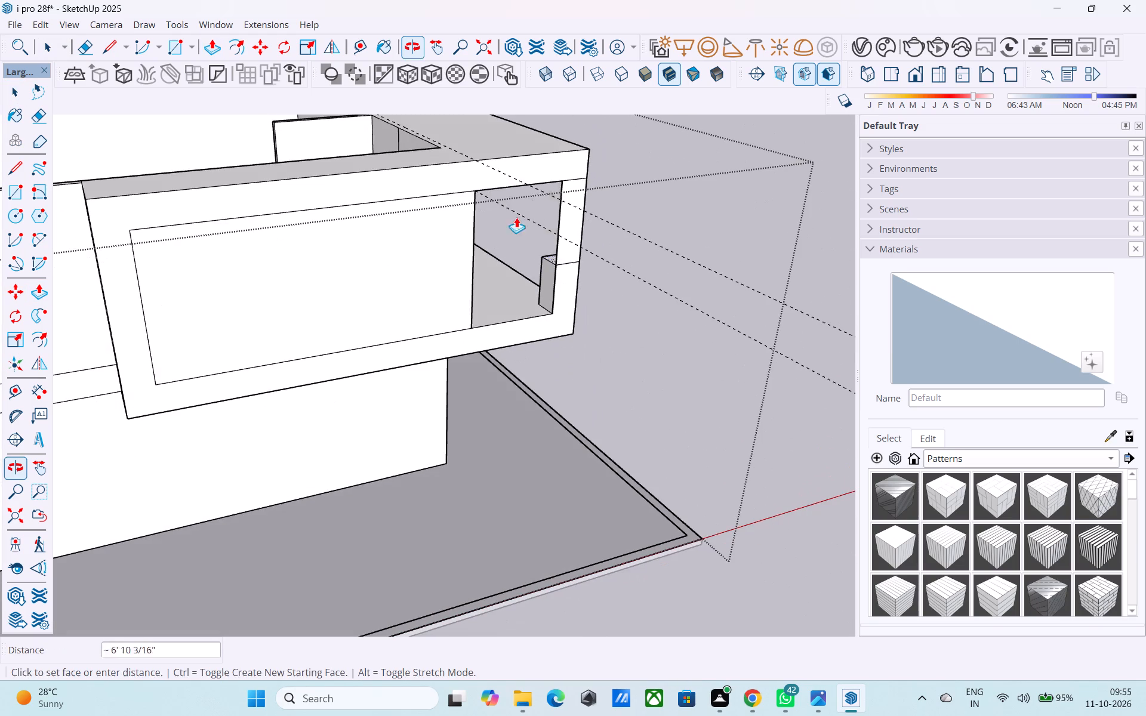
pyautogui.keyDown('shift'); pyautogui.moveTo(516, 217); pyautogui.dragTo(516, 220, button='middle'); pyautogui.keyUp('shift')
pyautogui.click(553, 177)
# Erase the edges on the front and side faces where the corner column meets the roof overhang.
pyautogui.moveTo(615, 203); pyautogui.dragTo(190, 278, button='middle')
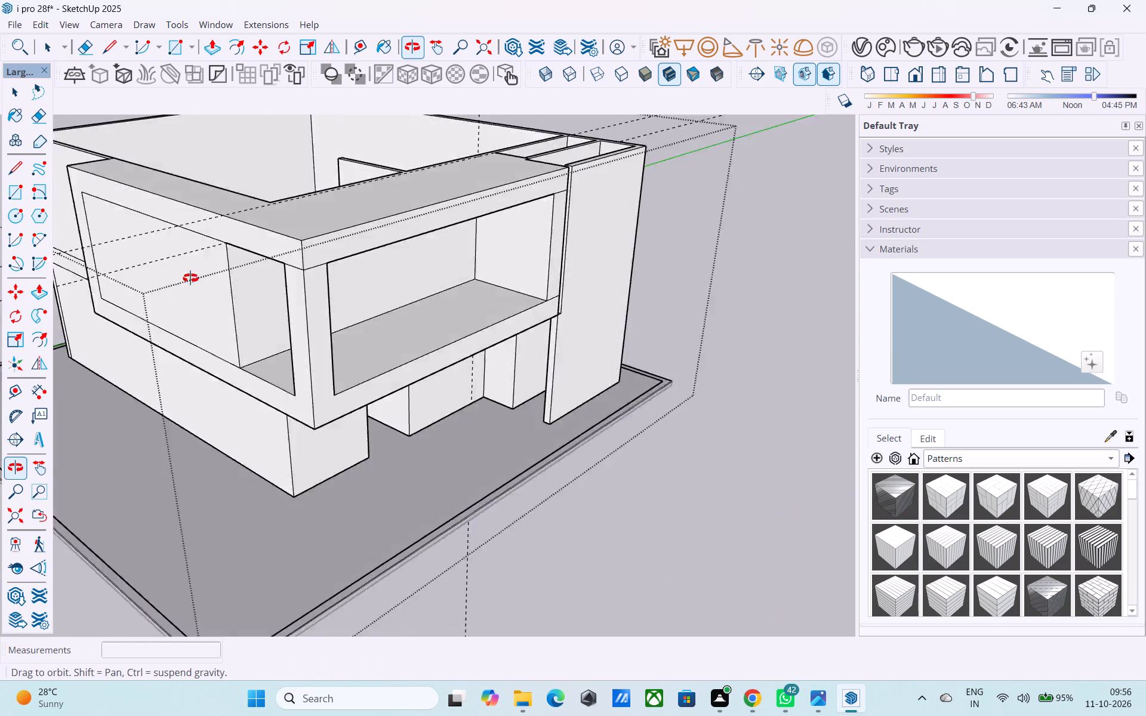
pyautogui.moveTo(190, 278); pyautogui.dragTo(214, 279, button='middle')
pyautogui.press('e')
pyautogui.moveTo(367, 236); pyautogui.dragTo(374, 251)
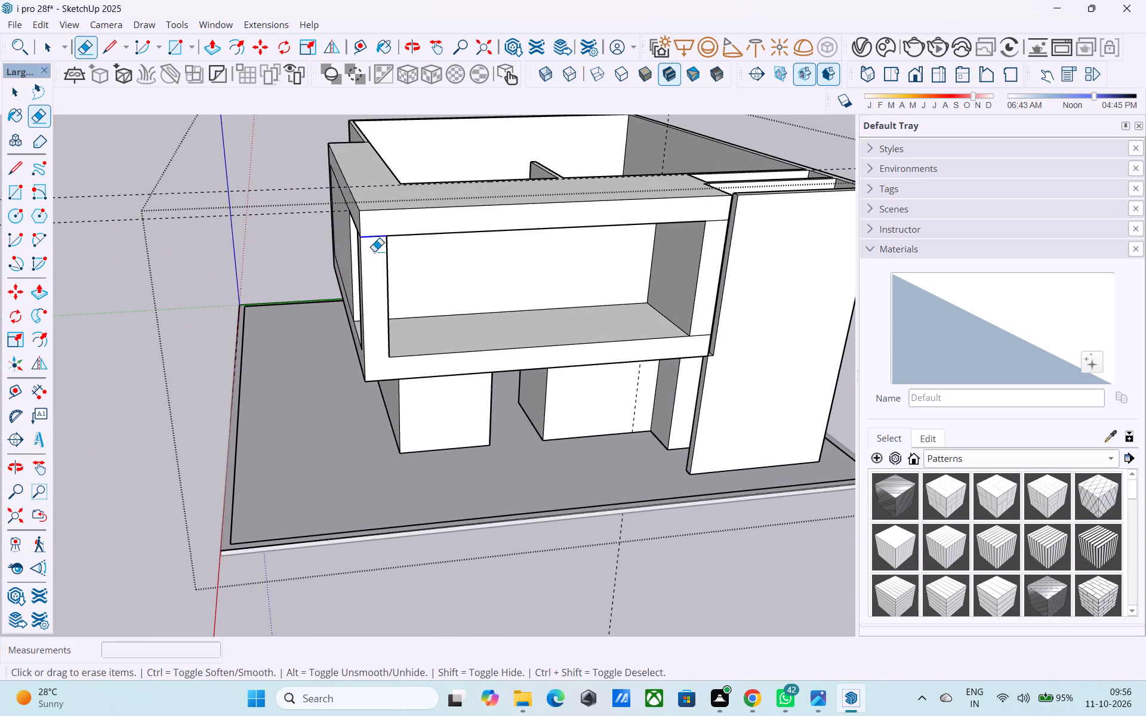
pyautogui.moveTo(374, 251); pyautogui.dragTo(375, 257)
pyautogui.moveTo(401, 267); pyautogui.dragTo(518, 295, button='middle')
pyautogui.scroll(4, 505, 275)
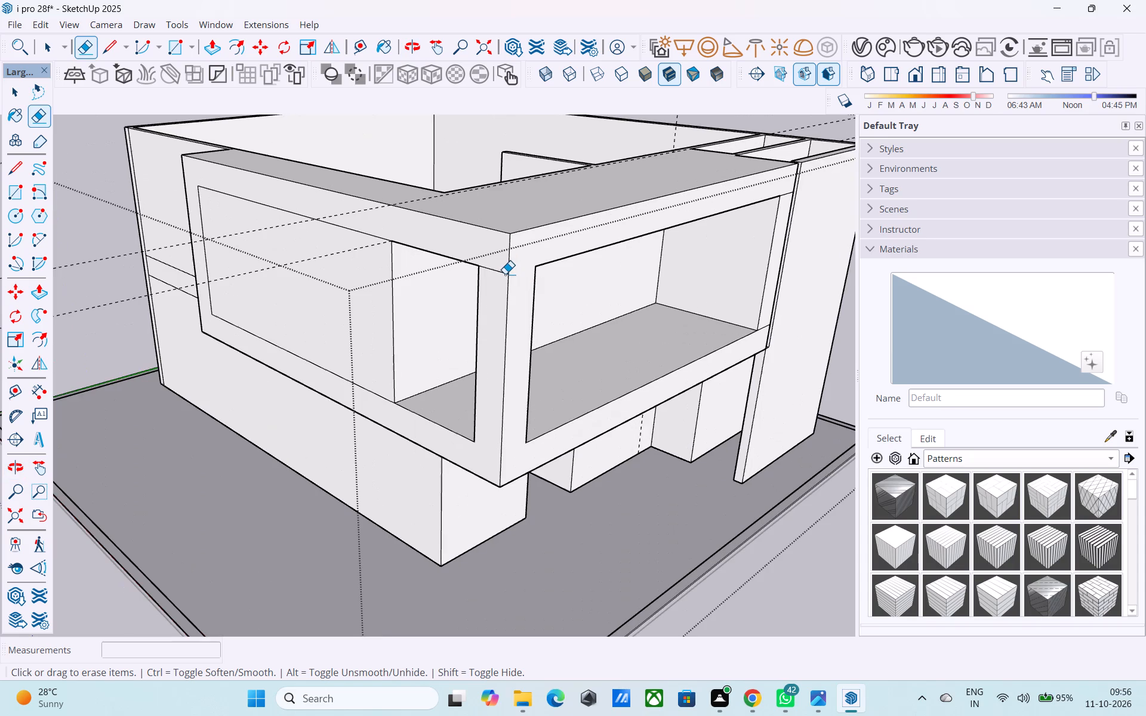
pyautogui.click(498, 274)
# Save the model.
pyautogui.moveTo(580, 300); pyautogui.dragTo(521, 298, button='middle')
pyautogui.hotkey('ctrl', 's')
pyautogui.press('space')
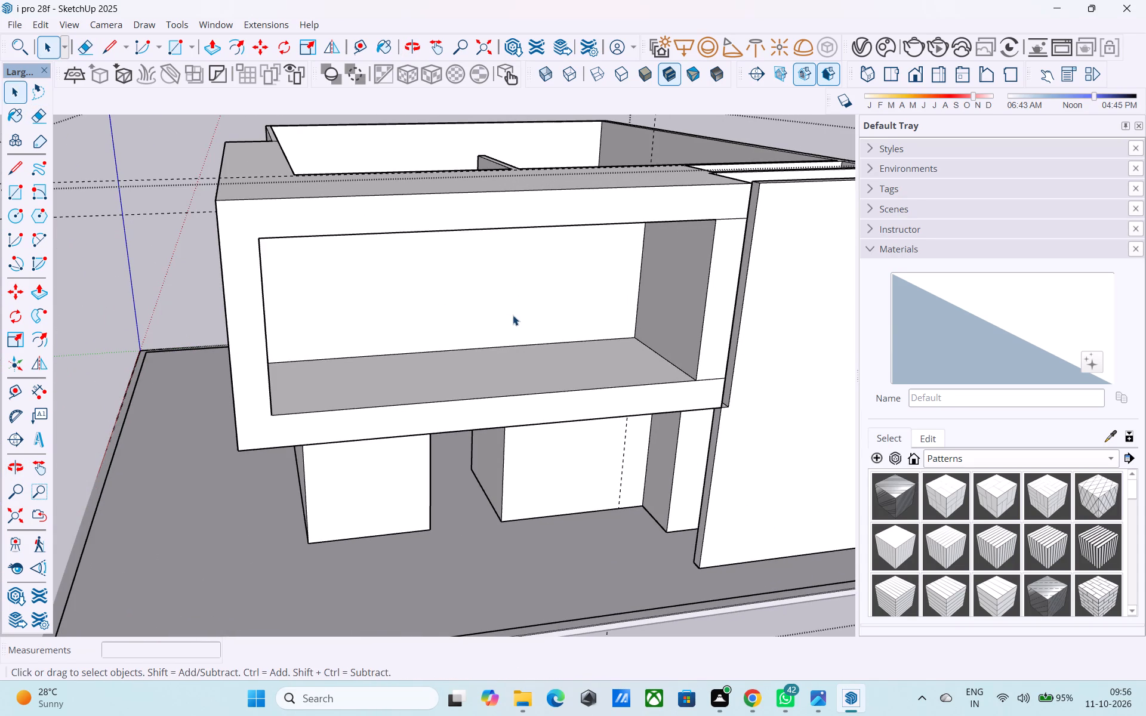
# Extend the tall pier's recessed side face 6" to the front frame, closing the narrow gap between them.
pyautogui.scroll(-4, 513, 329)
pyautogui.keyDown('shift'); pyautogui.moveTo(513, 329); pyautogui.dragTo(476, 335, button='middle'); pyautogui.keyUp('shift')
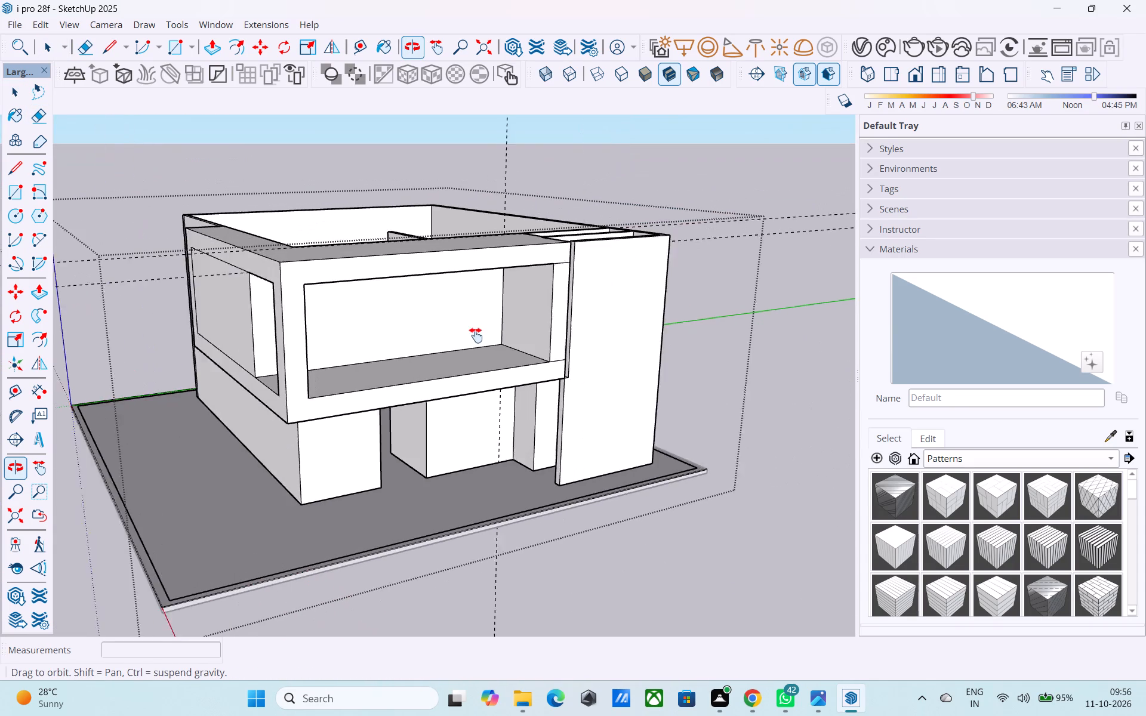
pyautogui.keyDown('shift'); pyautogui.moveTo(476, 335); pyautogui.dragTo(403, 341, button='middle'); pyautogui.keyUp('shift')
pyautogui.keyDown('shift'); pyautogui.moveTo(475, 348); pyautogui.dragTo(409, 363, button='middle'); pyautogui.keyUp('shift')
pyautogui.moveTo(508, 368); pyautogui.dragTo(410, 387, button='middle')
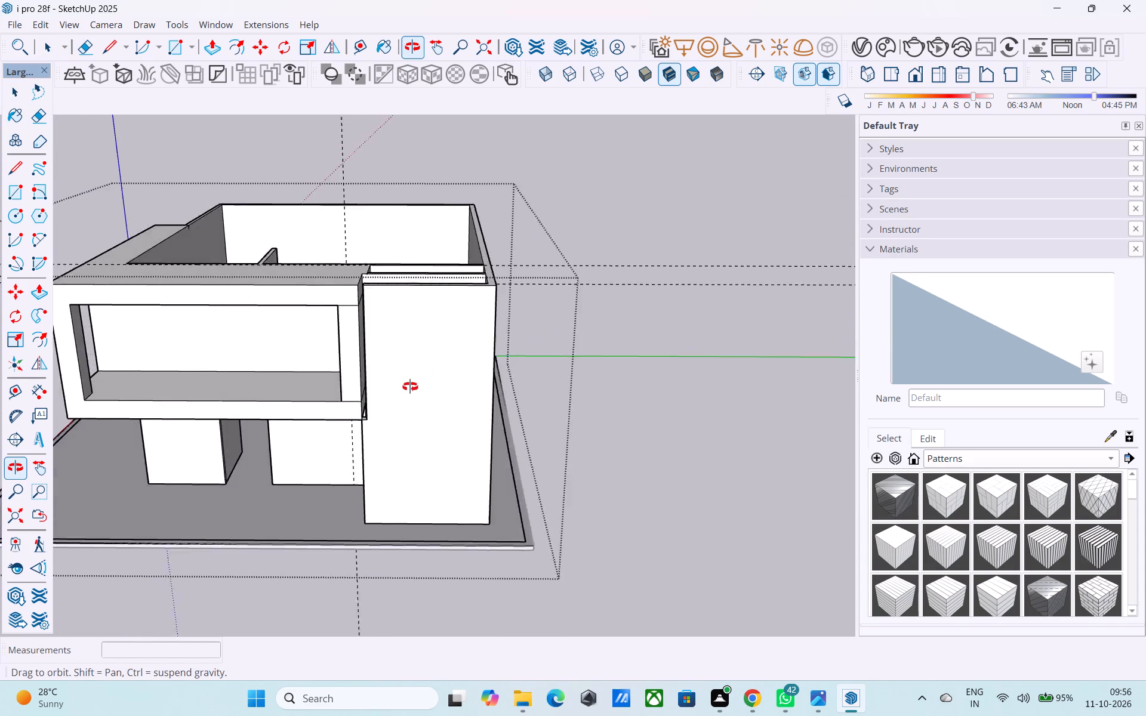
pyautogui.moveTo(410, 387); pyautogui.dragTo(359, 383, button='middle')
pyautogui.scroll(7, 321, 371)
pyautogui.moveTo(319, 359); pyautogui.dragTo(387, 357, button='middle')
pyautogui.scroll(8, 313, 376)
pyautogui.moveTo(228, 396); pyautogui.dragTo(408, 371, button='middle')
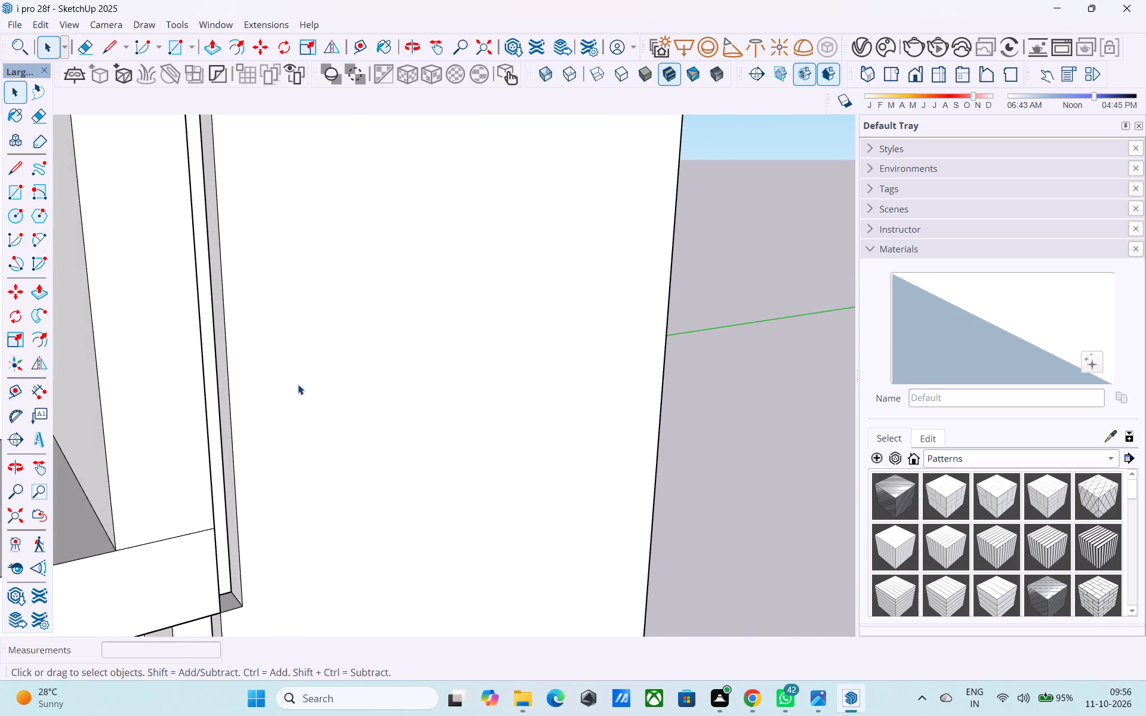
pyautogui.click(224, 387)
pyautogui.press('p')
pyautogui.click(224, 387)
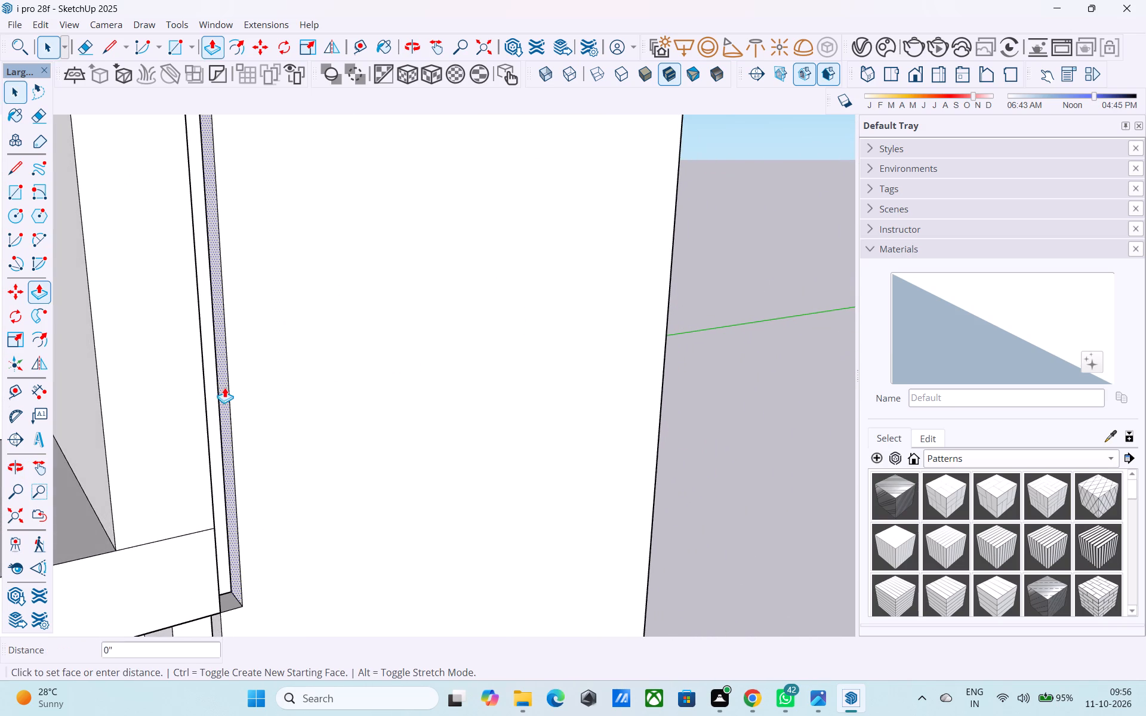
pyautogui.click(193, 391)
# Inspect the joint between the pier and the front frame, and the wall tops behind it.
pyautogui.moveTo(358, 390); pyautogui.dragTo(346, 390, button='middle')
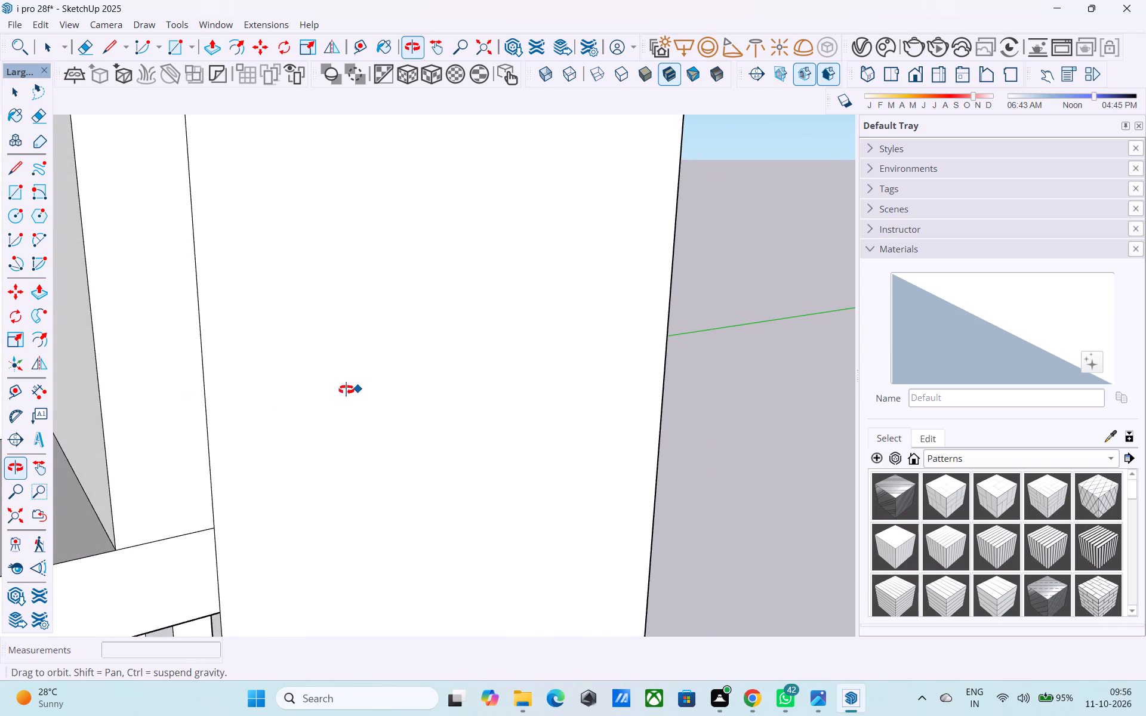
pyautogui.moveTo(346, 390); pyautogui.dragTo(226, 405, button='middle')
pyautogui.scroll(-4, 229, 402)
pyautogui.keyDown('shift'); pyautogui.moveTo(229, 403); pyautogui.dragTo(378, 407, button='middle'); pyautogui.keyUp('shift')
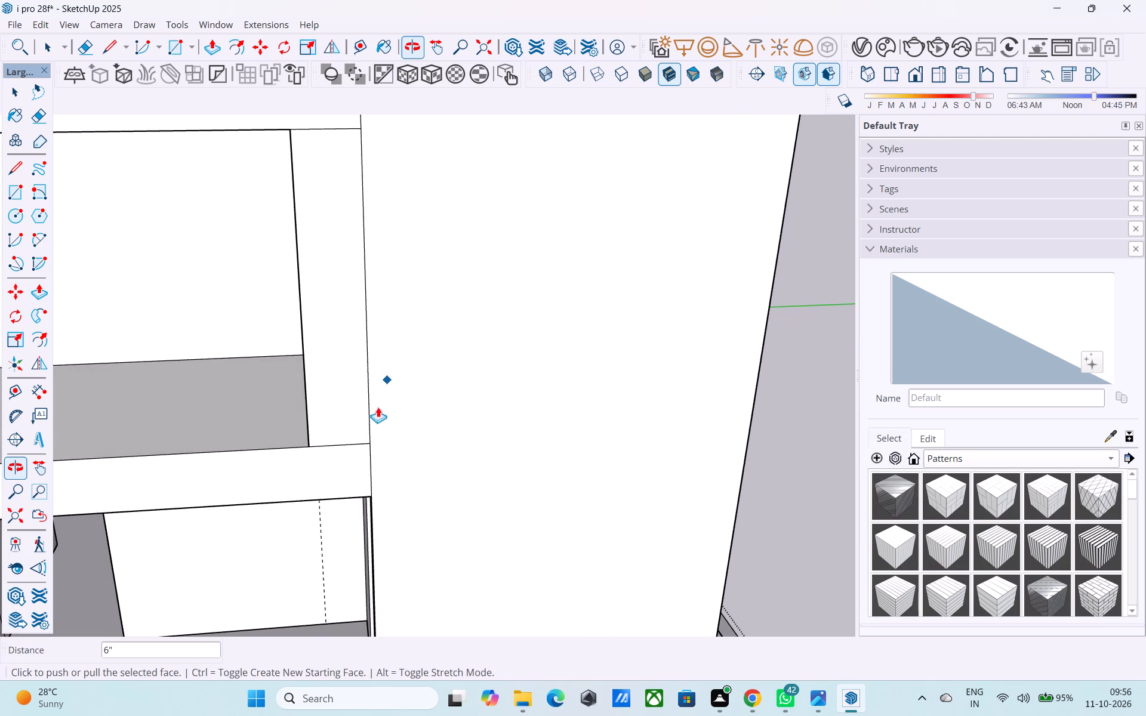
pyautogui.scroll(-8, 389, 399)
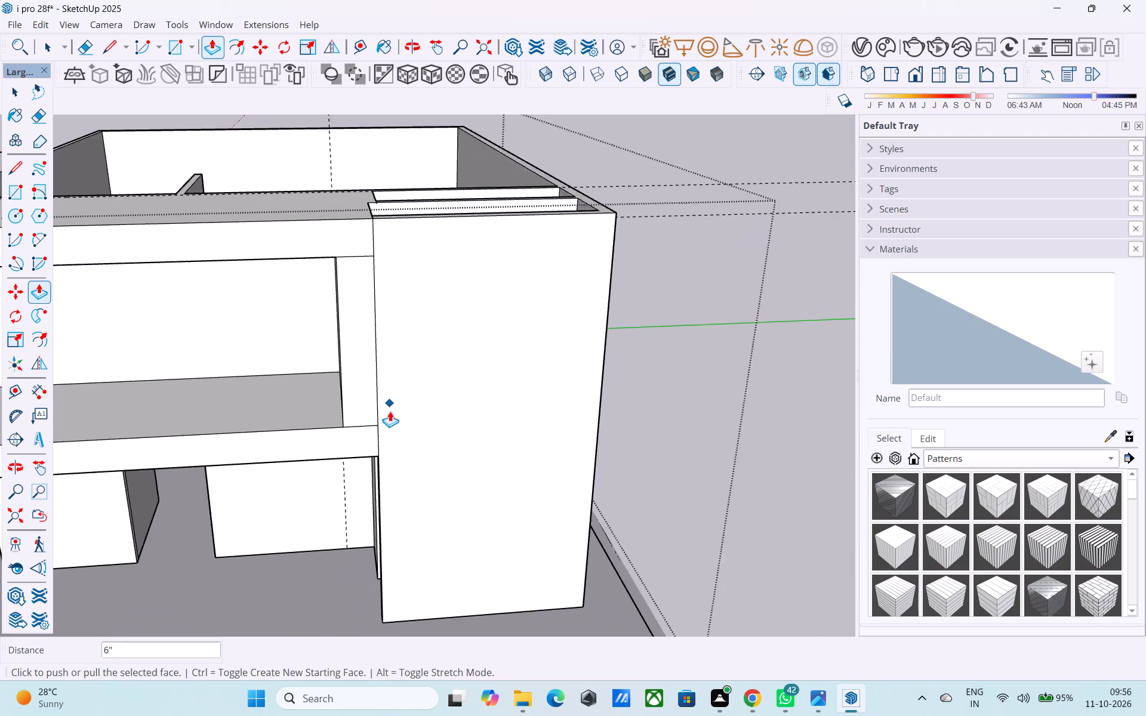
pyautogui.scroll(-2, 390, 411)
pyautogui.moveTo(390, 411); pyautogui.dragTo(384, 509, button='middle')
pyautogui.moveTo(383, 434); pyautogui.dragTo(397, 495, button='middle')
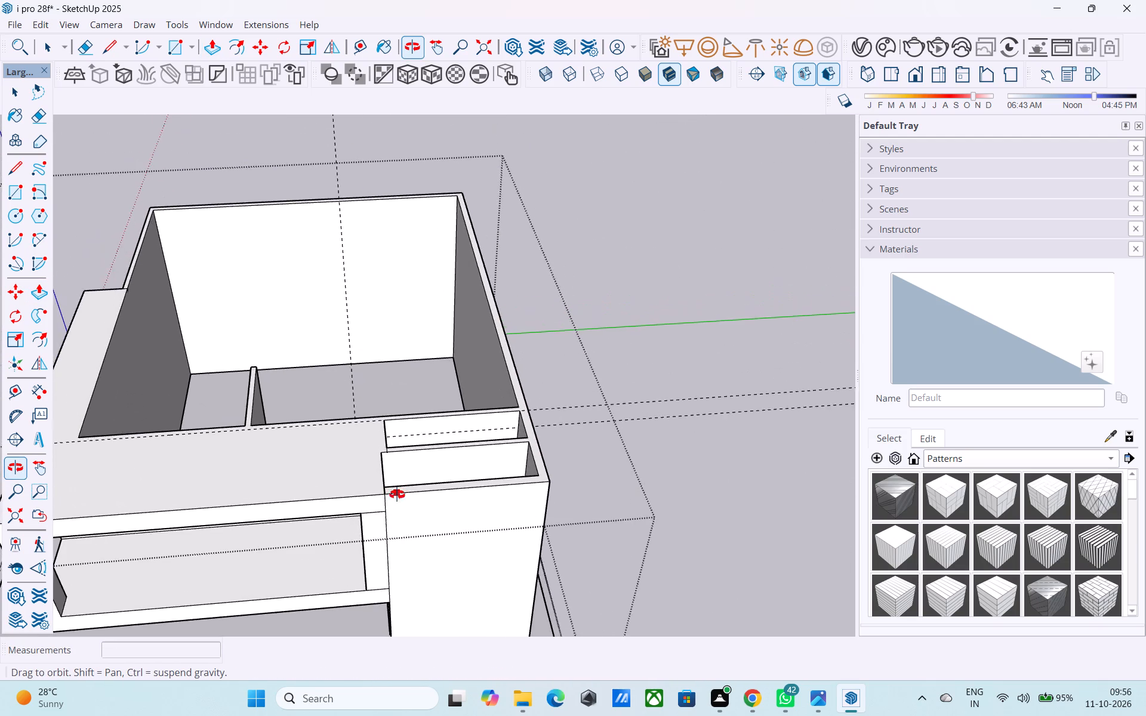
# Push the side face of the narrow recess behind the pier back 6" to line up with the adjoining recess.
pyautogui.moveTo(397, 495); pyautogui.dragTo(365, 683, button='middle')
pyautogui.scroll(8, 352, 594)
pyautogui.press('space')
pyautogui.click(339, 547)
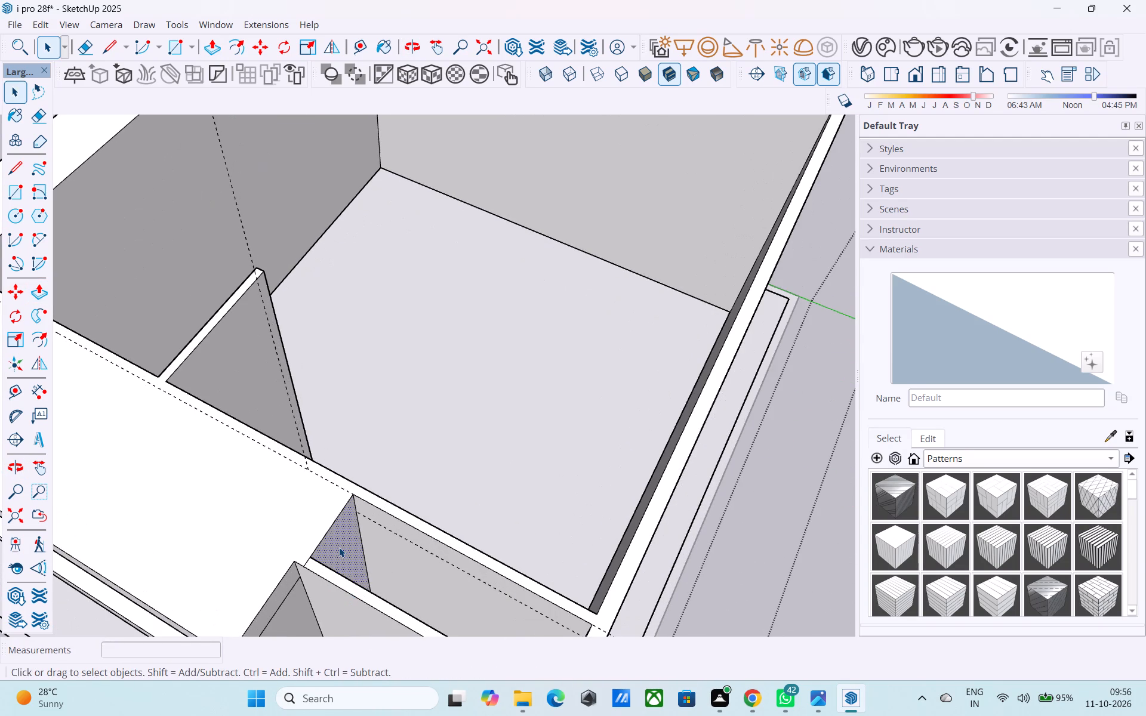
pyautogui.press('p')
pyautogui.click(338, 547)
pyautogui.click(292, 576)
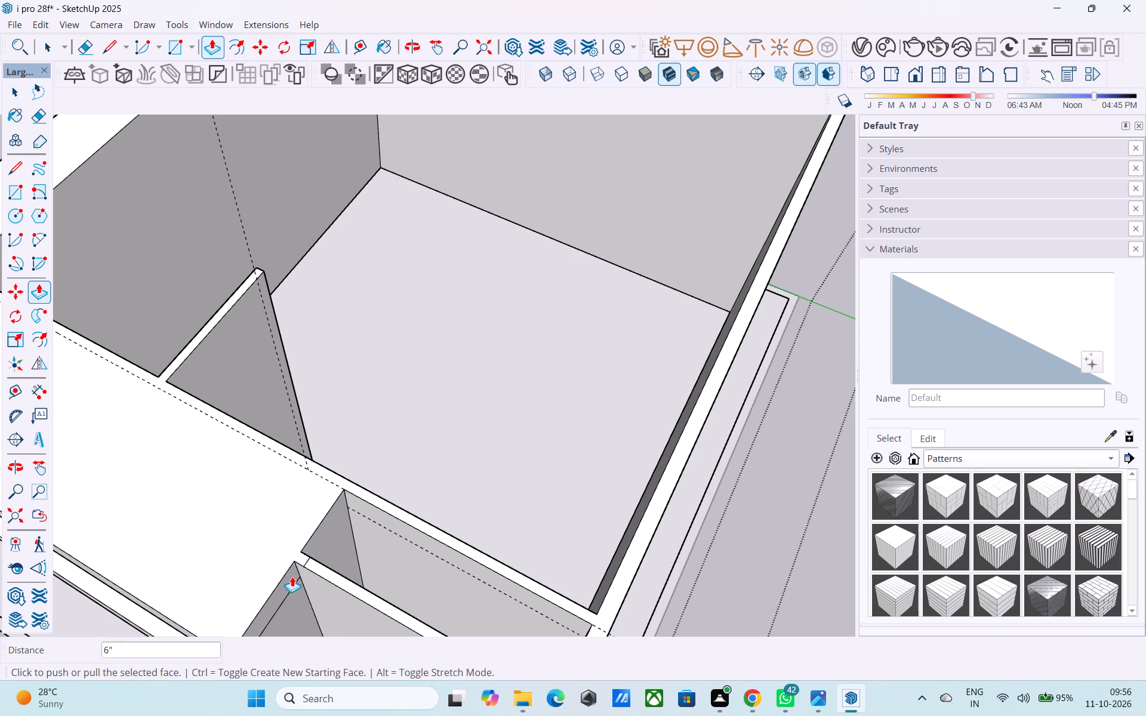
# Erase the leftover edge across the wall top between the two recesses and the stray edge on the front recess's side face.
pyautogui.press('e')
pyautogui.scroll(6, 313, 560)
pyautogui.click(303, 563)
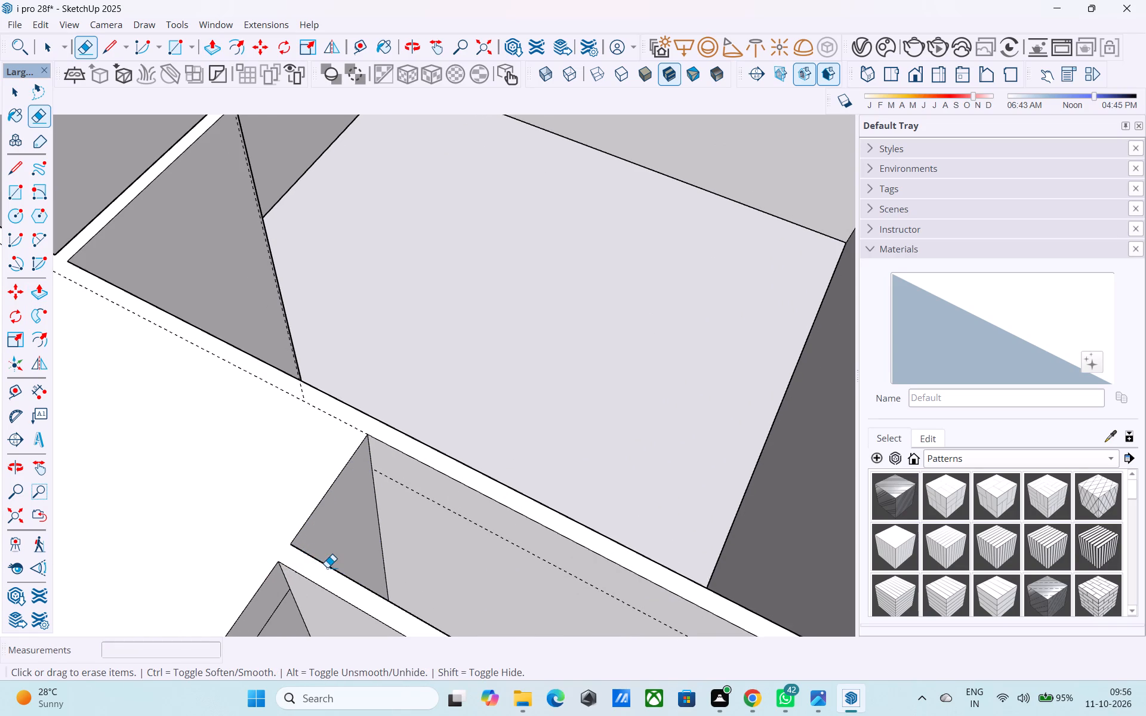
pyautogui.moveTo(327, 567); pyautogui.dragTo(341, 377, button='middle')
pyautogui.click(279, 449)
pyautogui.moveTo(375, 453); pyautogui.dragTo(409, 420, button='middle')
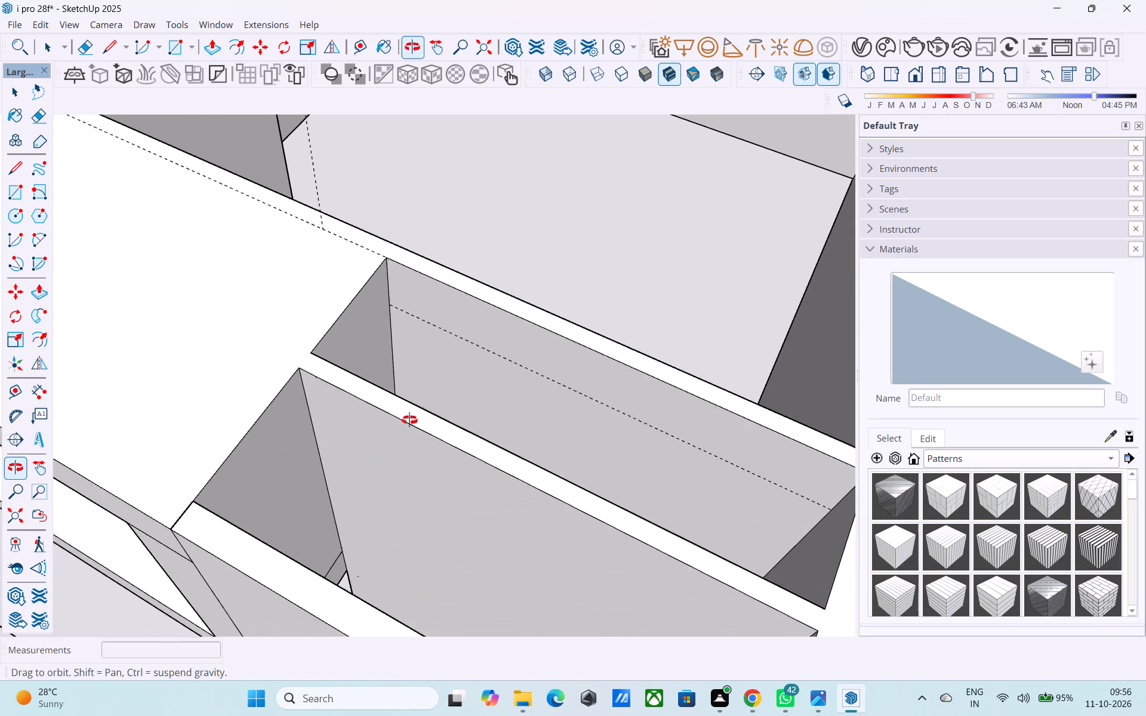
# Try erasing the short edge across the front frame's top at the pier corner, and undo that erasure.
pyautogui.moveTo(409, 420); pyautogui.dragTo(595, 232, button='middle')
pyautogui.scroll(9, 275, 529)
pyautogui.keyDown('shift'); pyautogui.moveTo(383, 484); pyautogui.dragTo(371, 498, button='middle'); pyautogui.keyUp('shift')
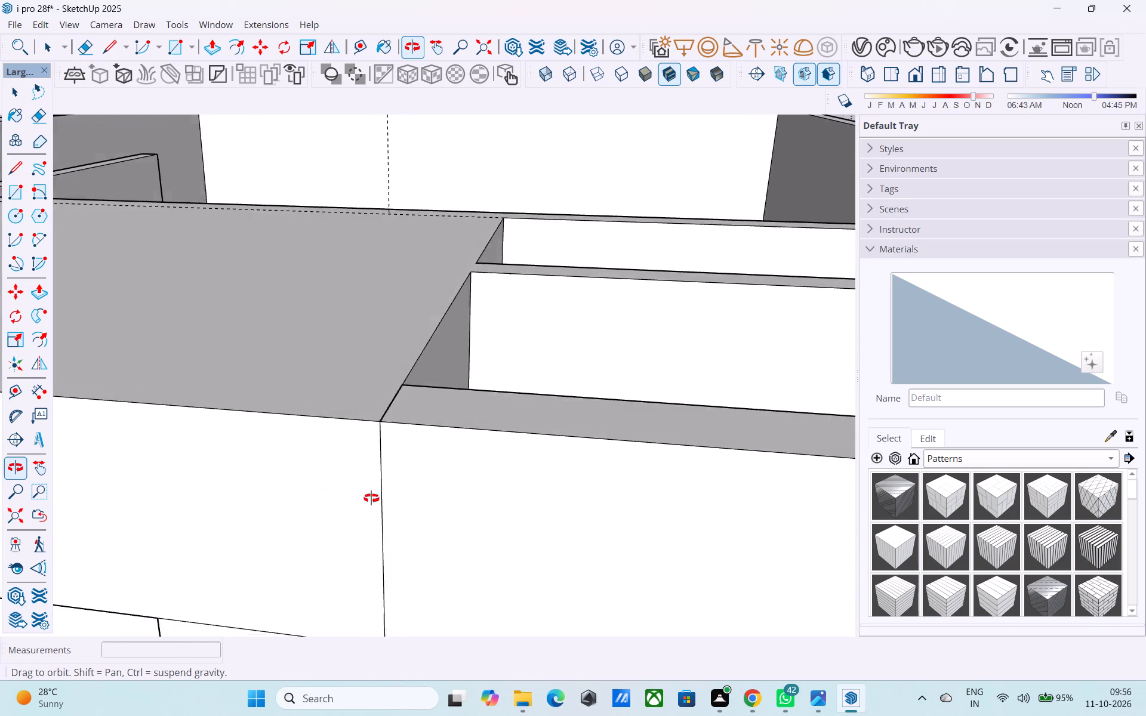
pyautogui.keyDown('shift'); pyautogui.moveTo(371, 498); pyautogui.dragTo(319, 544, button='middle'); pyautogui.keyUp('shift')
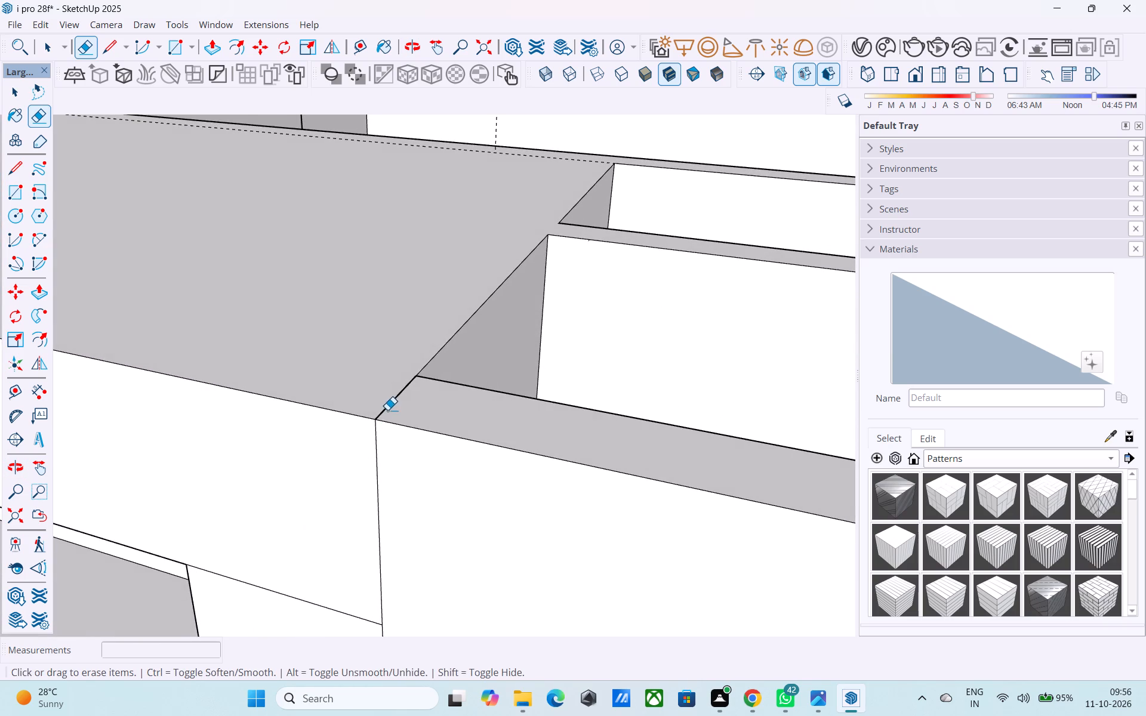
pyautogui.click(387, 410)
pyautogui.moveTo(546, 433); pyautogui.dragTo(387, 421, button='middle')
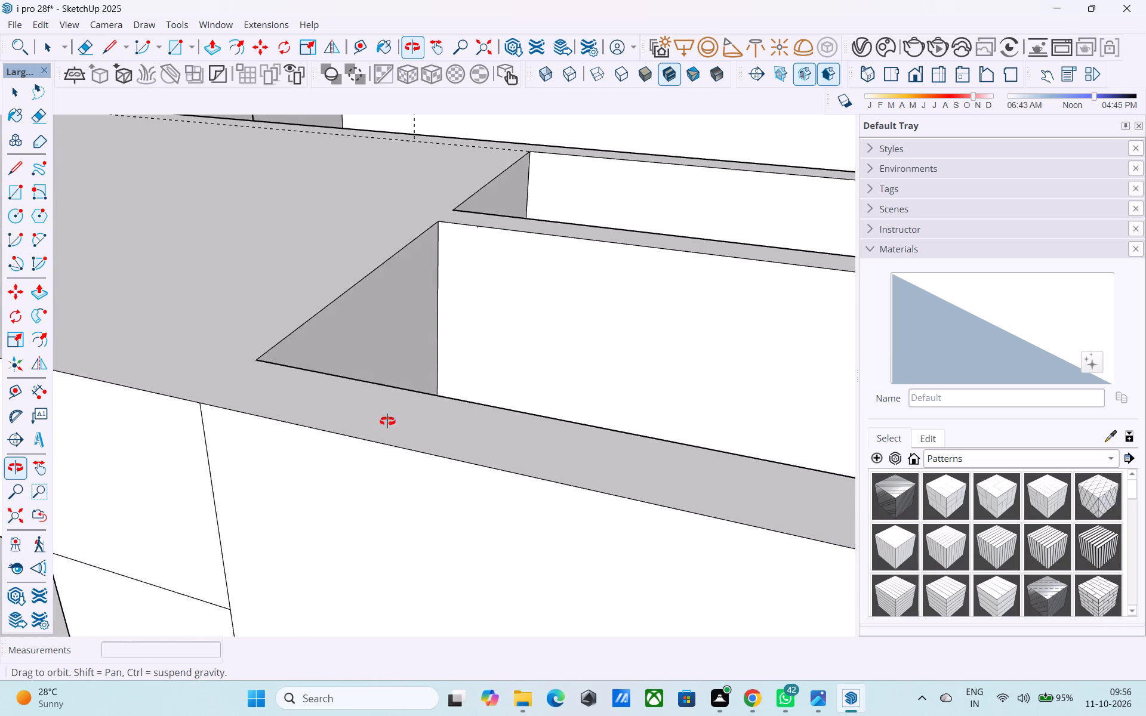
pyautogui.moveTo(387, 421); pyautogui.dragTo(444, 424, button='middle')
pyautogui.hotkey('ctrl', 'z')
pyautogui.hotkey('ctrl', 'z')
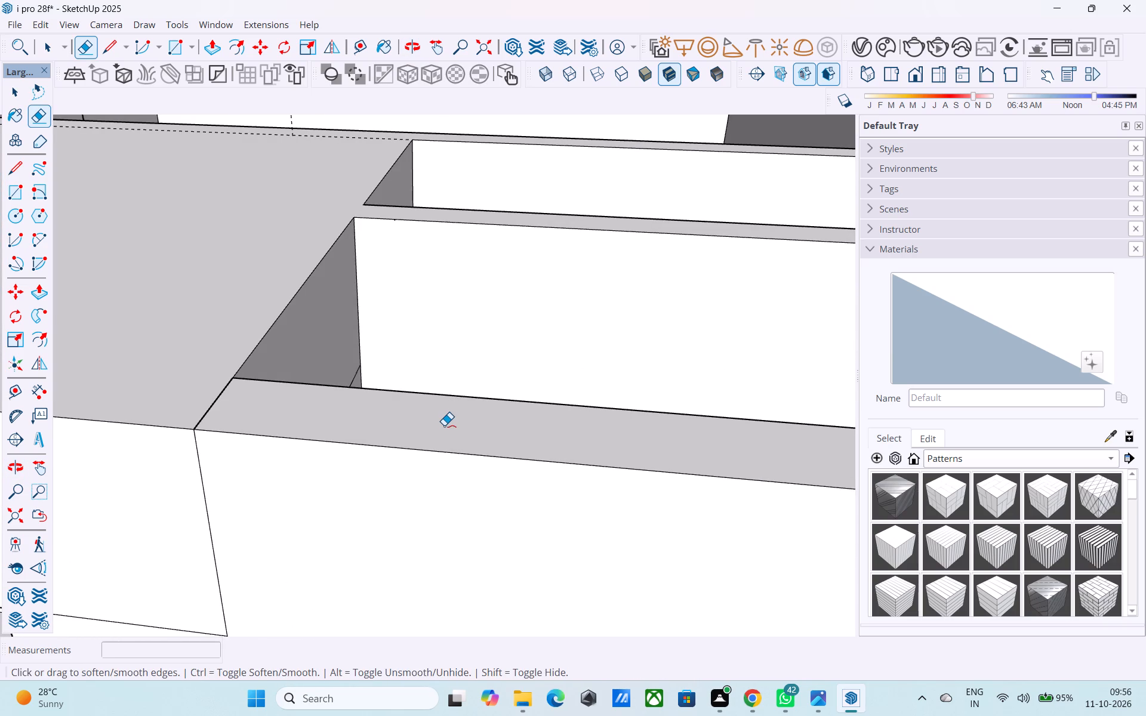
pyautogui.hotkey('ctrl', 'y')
# Draw short lines across the middle wall top (6" long) and the rear wall top, continuing the roof slab's side edge.
pyautogui.scroll(1, 450, 421)
pyautogui.press('l')
pyautogui.click(353, 209)
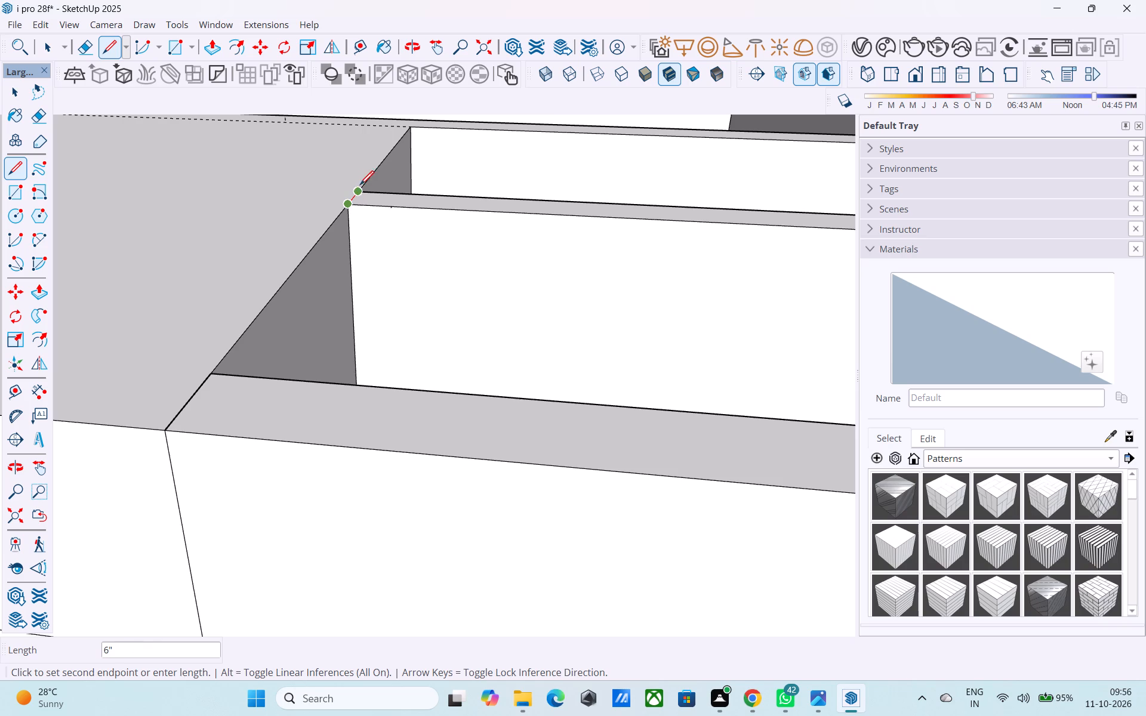
pyautogui.click(362, 187)
pyautogui.scroll(-1, 363, 190)
pyautogui.keyDown('shift'); pyautogui.moveTo(363, 199); pyautogui.dragTo(369, 431, button='middle'); pyautogui.keyUp('shift')
pyautogui.scroll(1, 379, 307)
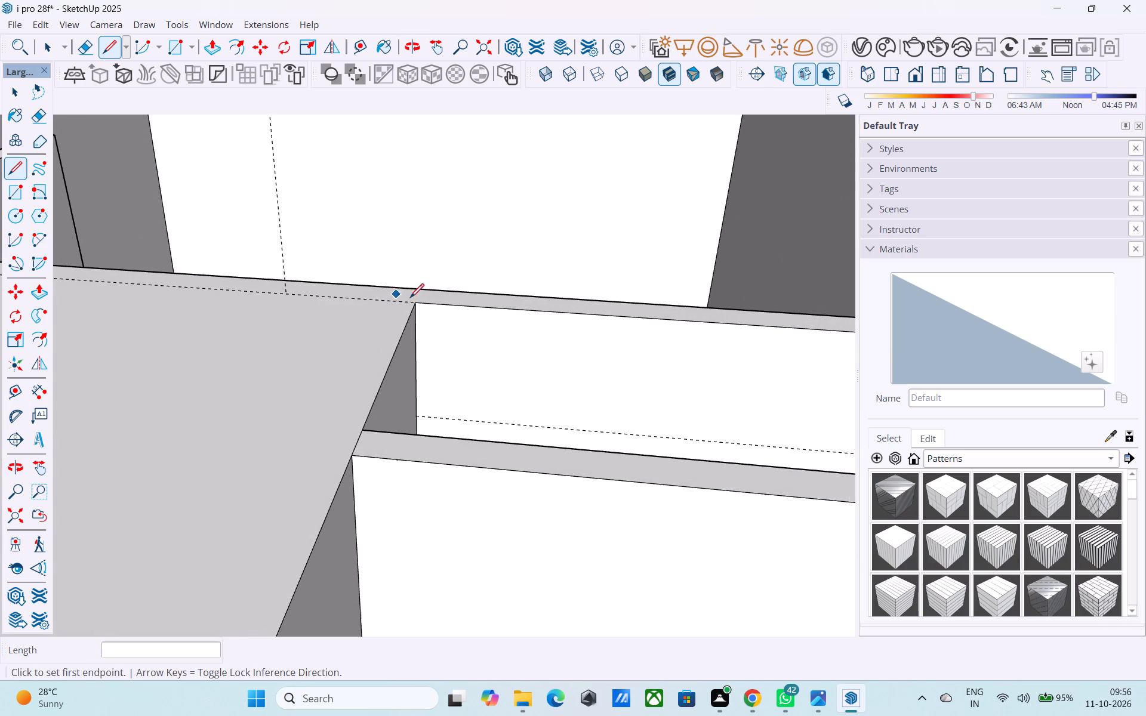
pyautogui.click(413, 304)
pyautogui.click(421, 288)
pyautogui.scroll(-6, 432, 301)
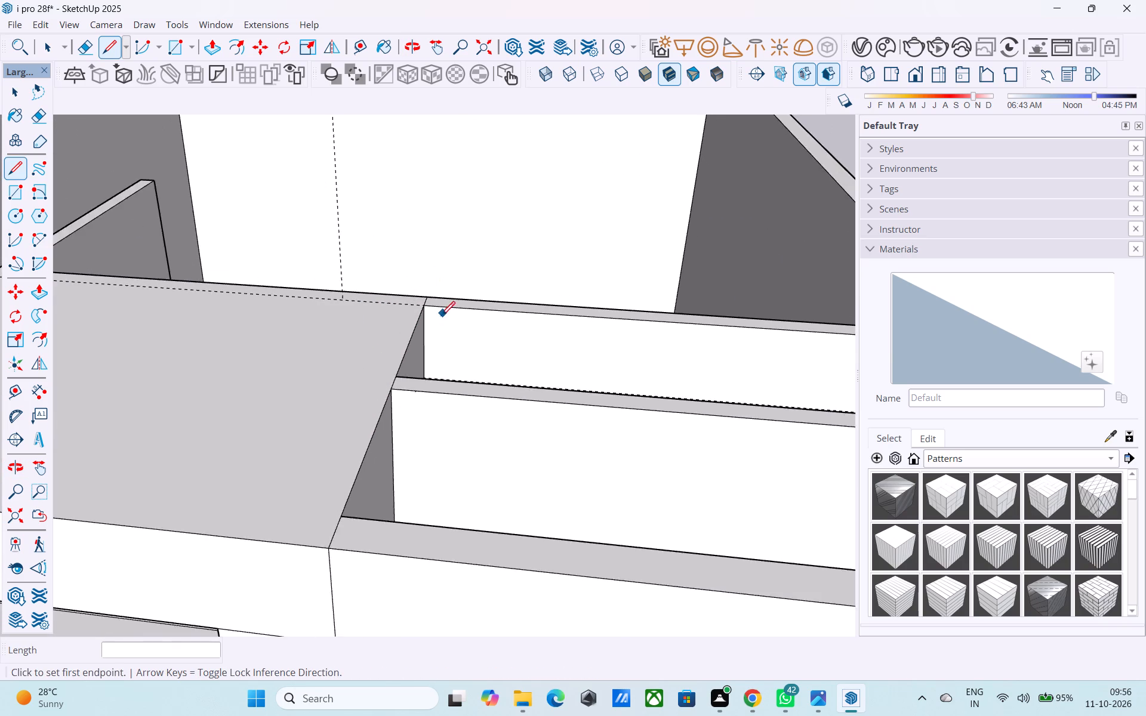
pyautogui.scroll(-3, 441, 317)
pyautogui.press('space')
# Copy the bottom edge of the tall pier's front face 24' upward.
pyautogui.scroll(-2, 452, 357)
pyautogui.keyDown('shift'); pyautogui.moveTo(450, 382); pyautogui.dragTo(449, 253, button='middle'); pyautogui.keyUp('shift')
pyautogui.scroll(-10, 447, 249)
pyautogui.keyDown('shift'); pyautogui.moveTo(448, 351); pyautogui.dragTo(481, 329, button='middle'); pyautogui.keyUp('shift')
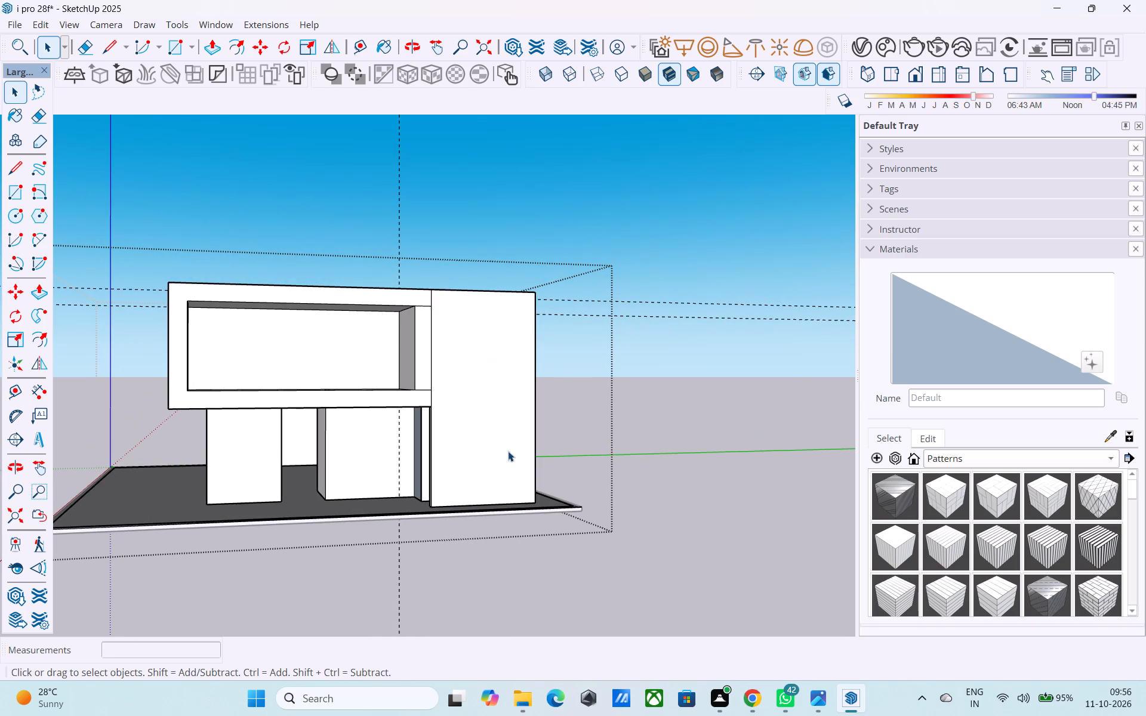
pyautogui.scroll(2, 516, 493)
pyautogui.moveTo(504, 505); pyautogui.dragTo(480, 550, button='middle')
pyautogui.scroll(6, 478, 548)
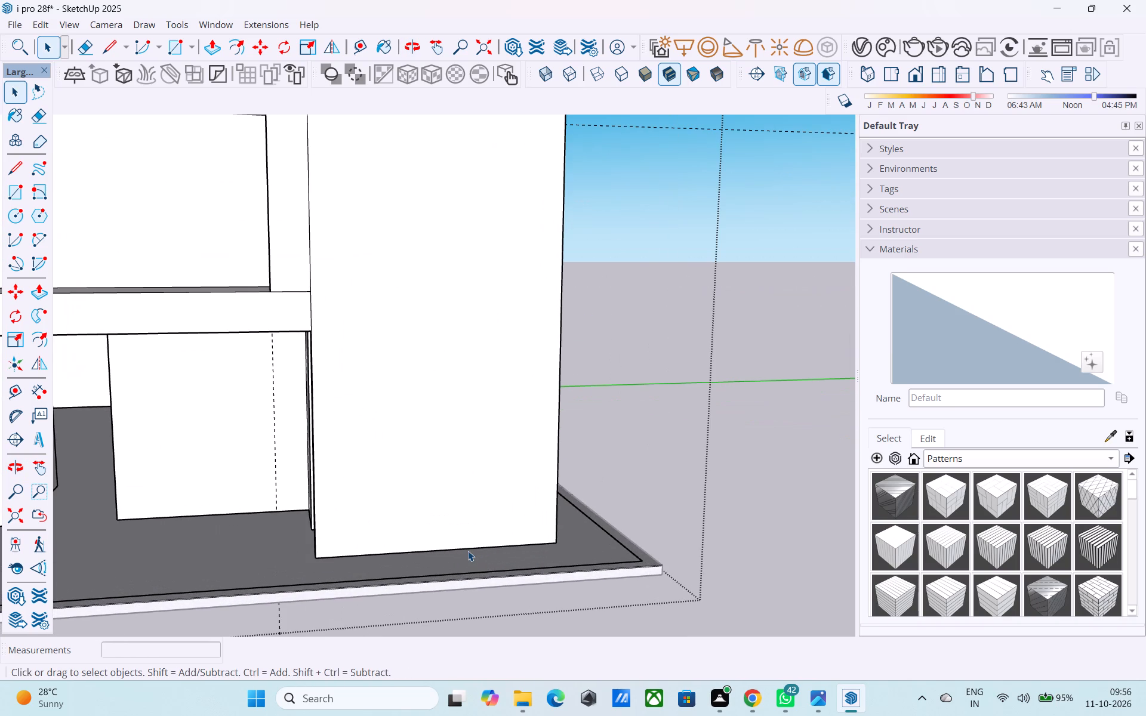
pyautogui.click(468, 551)
pyautogui.press('m')
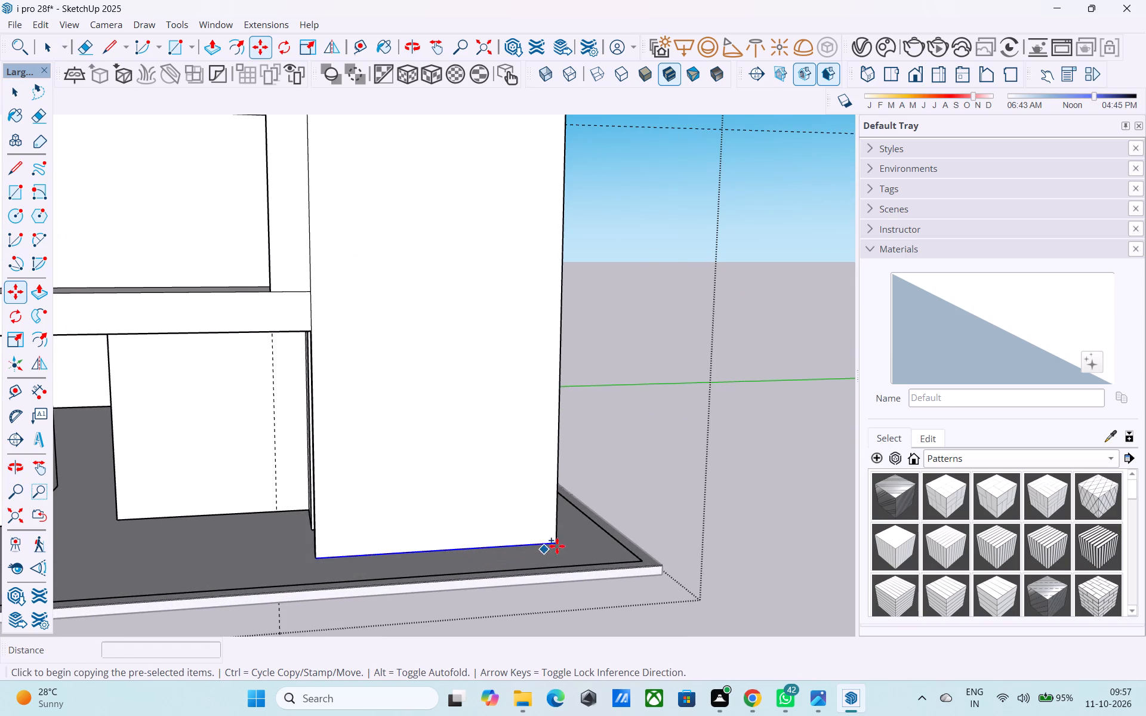
pyautogui.click(559, 545)
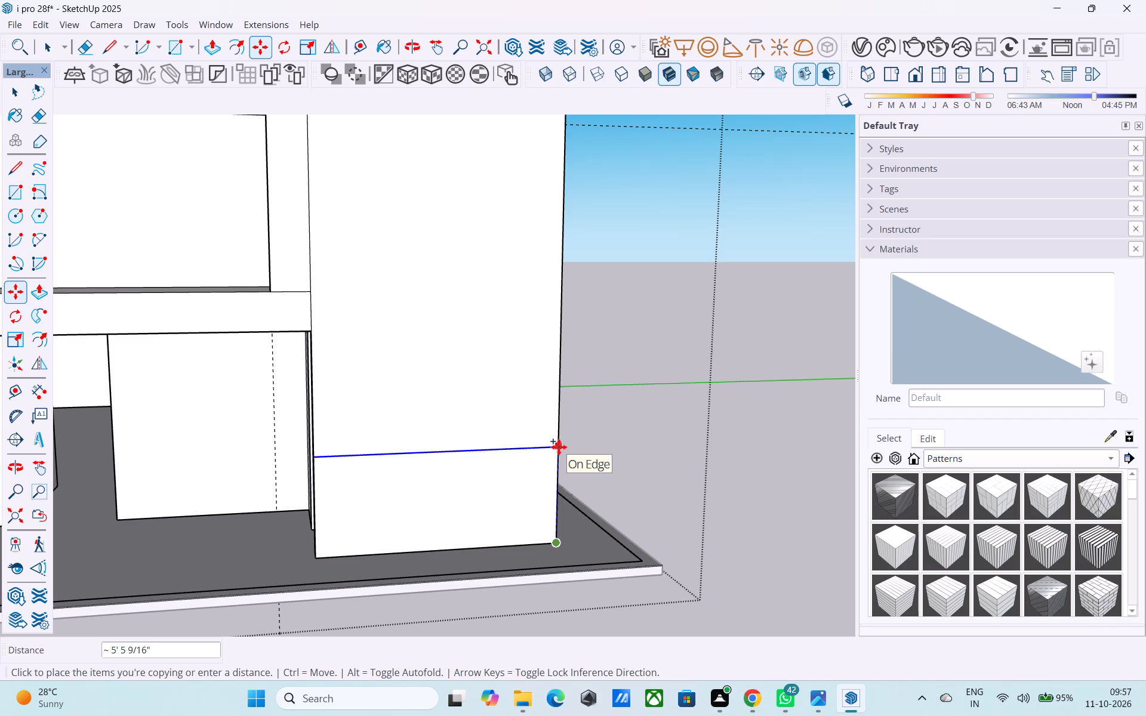
pyautogui.write("24'")
pyautogui.press('Return')
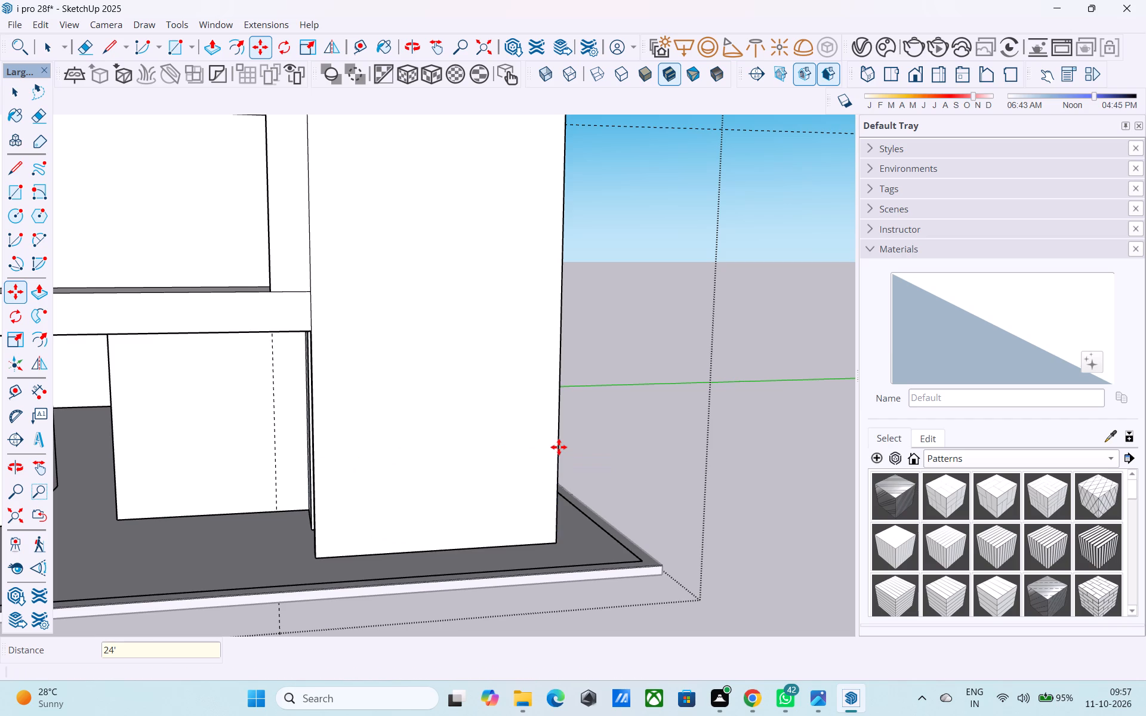
pyautogui.scroll(-8, 553, 445)
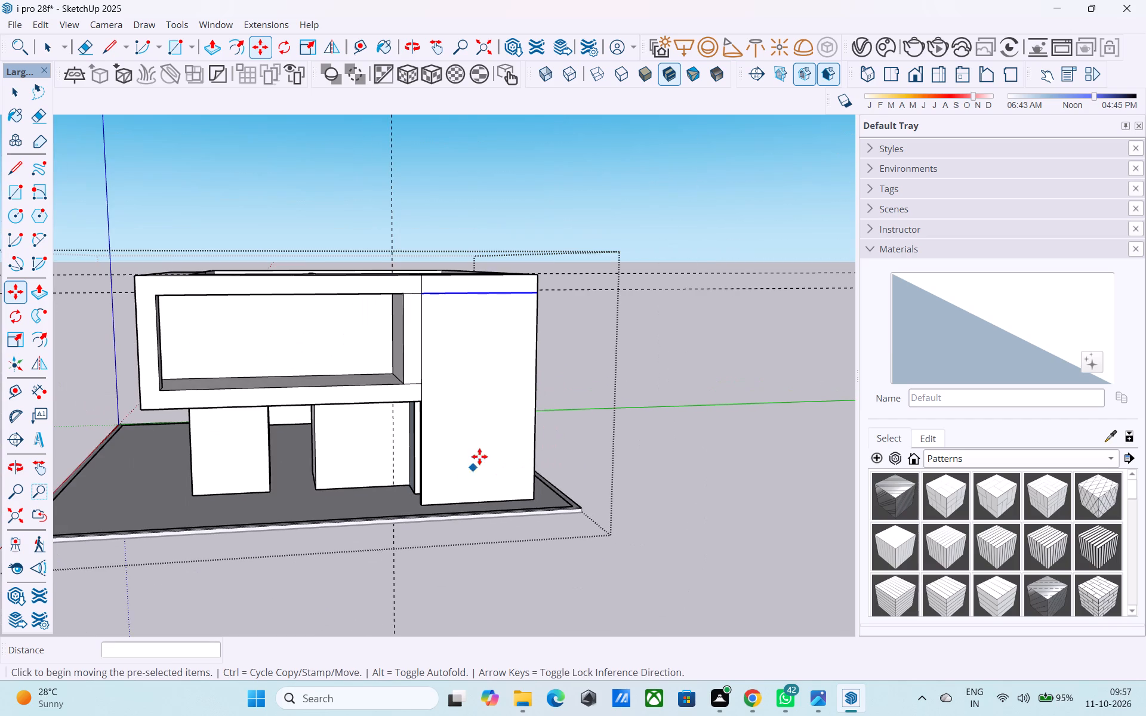
# Push the pier's front face below the copied edge inward 9".
pyautogui.keyDown('shift'); pyautogui.moveTo(479, 443); pyautogui.dragTo(509, 494, button='middle'); pyautogui.keyUp('shift')
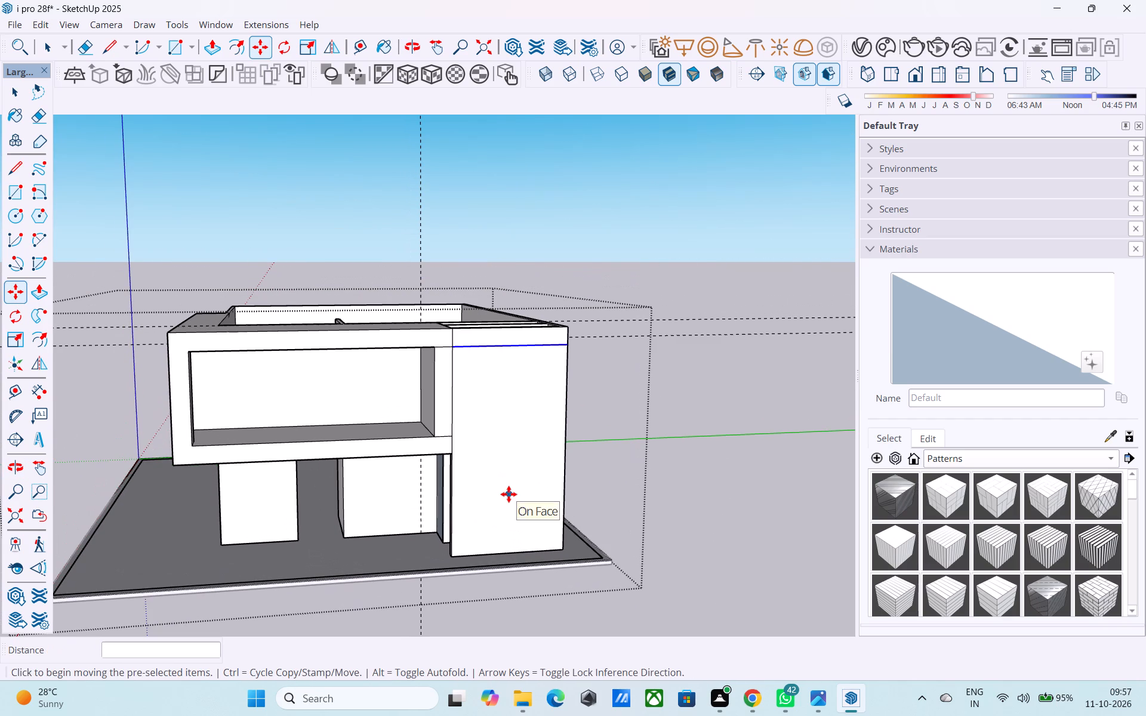
pyautogui.press('space')
pyautogui.press('p')
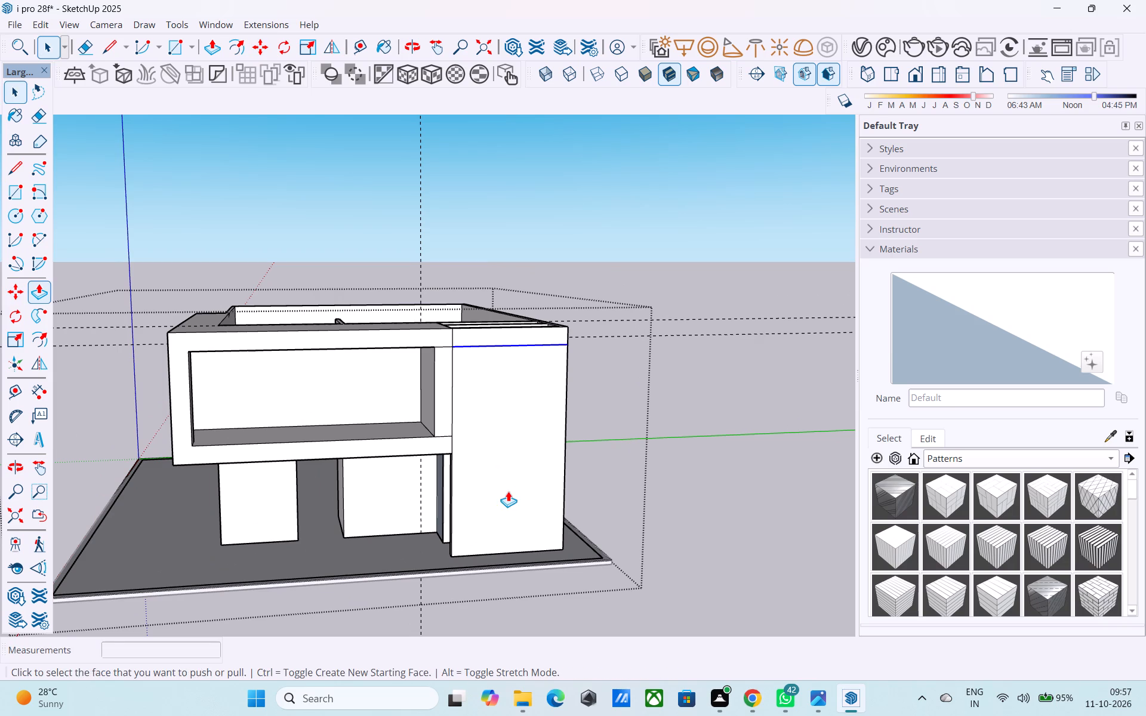
pyautogui.click(508, 491)
pyautogui.click(504, 474)
pyautogui.click(506, 477)
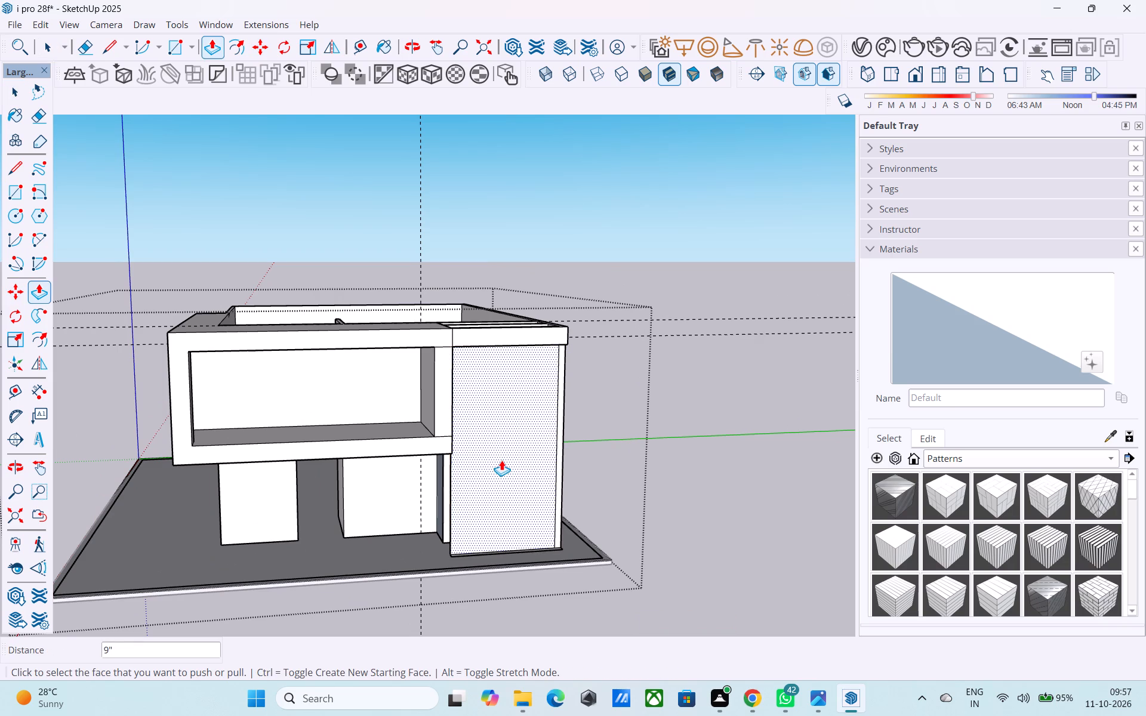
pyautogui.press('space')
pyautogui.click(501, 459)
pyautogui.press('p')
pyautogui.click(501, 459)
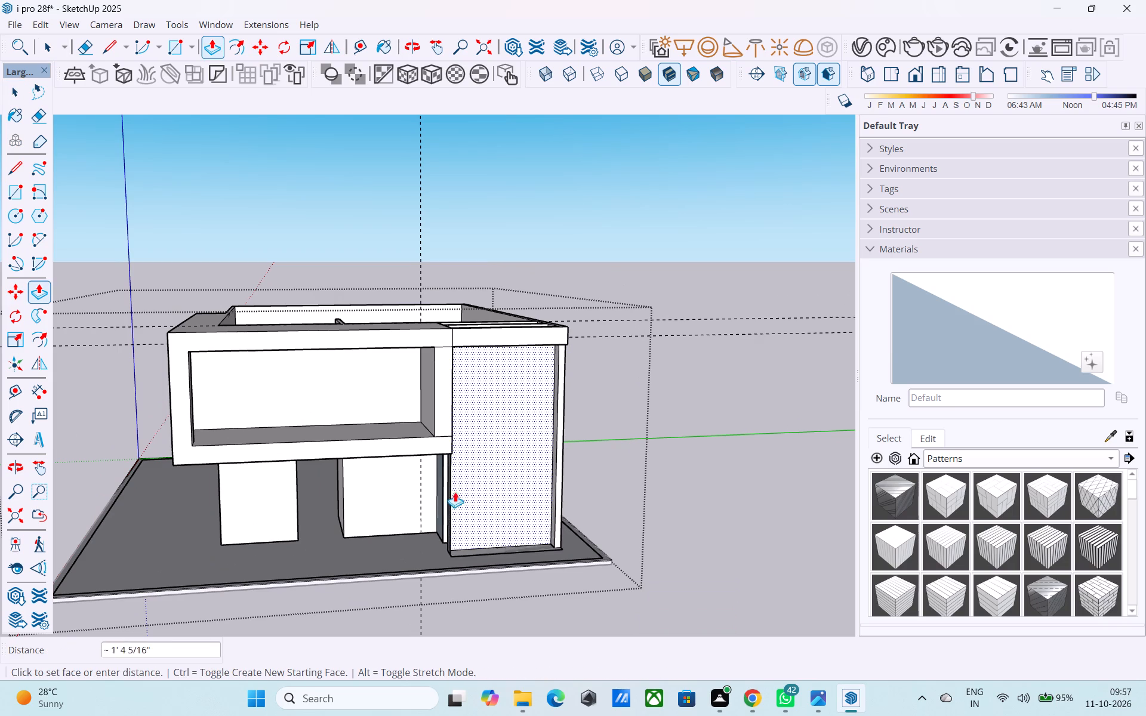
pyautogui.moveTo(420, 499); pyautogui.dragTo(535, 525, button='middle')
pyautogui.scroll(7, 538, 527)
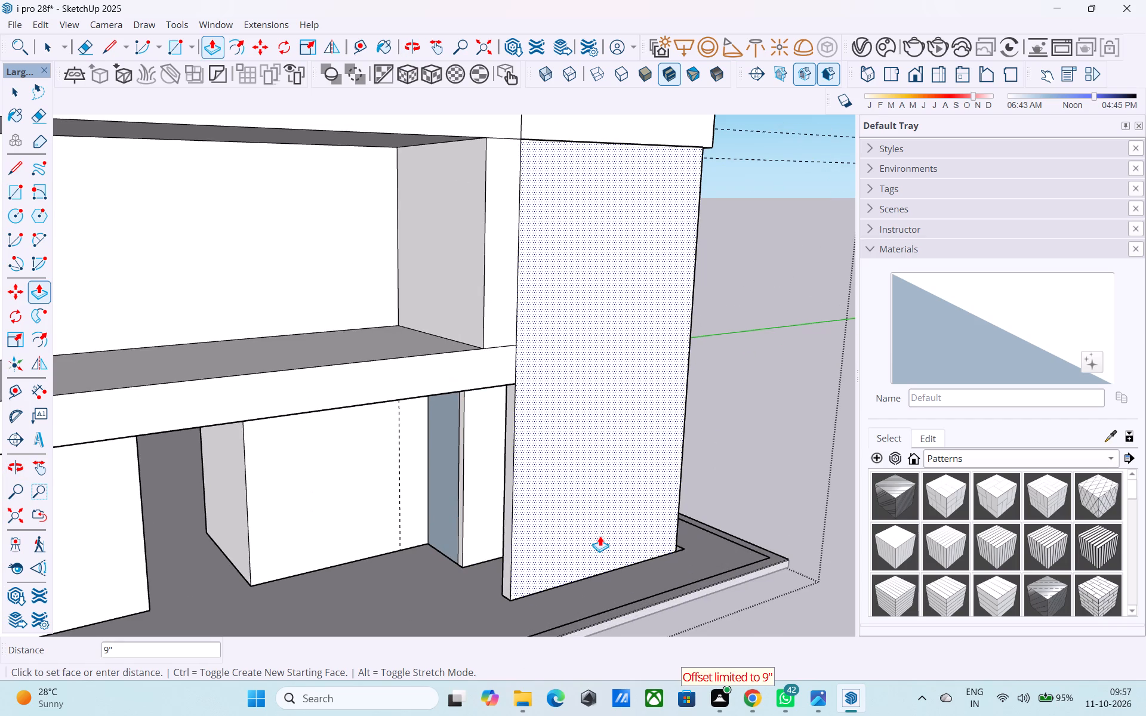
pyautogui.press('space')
# Reverse the blue back-facing wall face under the balcony beside the pier, and erase the vertical edge next to it.
pyautogui.scroll(7, 441, 505)
pyautogui.moveTo(448, 501); pyautogui.dragTo(569, 484, button='middle')
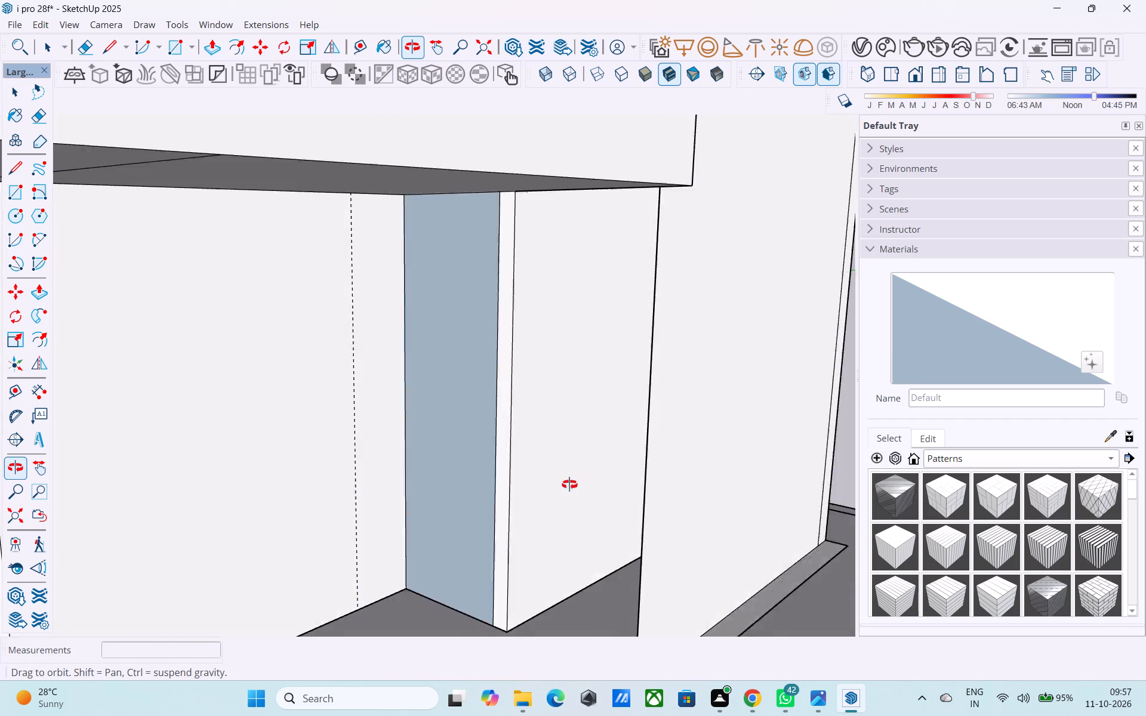
pyautogui.moveTo(569, 484); pyautogui.dragTo(605, 451, button='middle')
pyautogui.click(462, 446)
pyautogui.rightClick(462, 446)
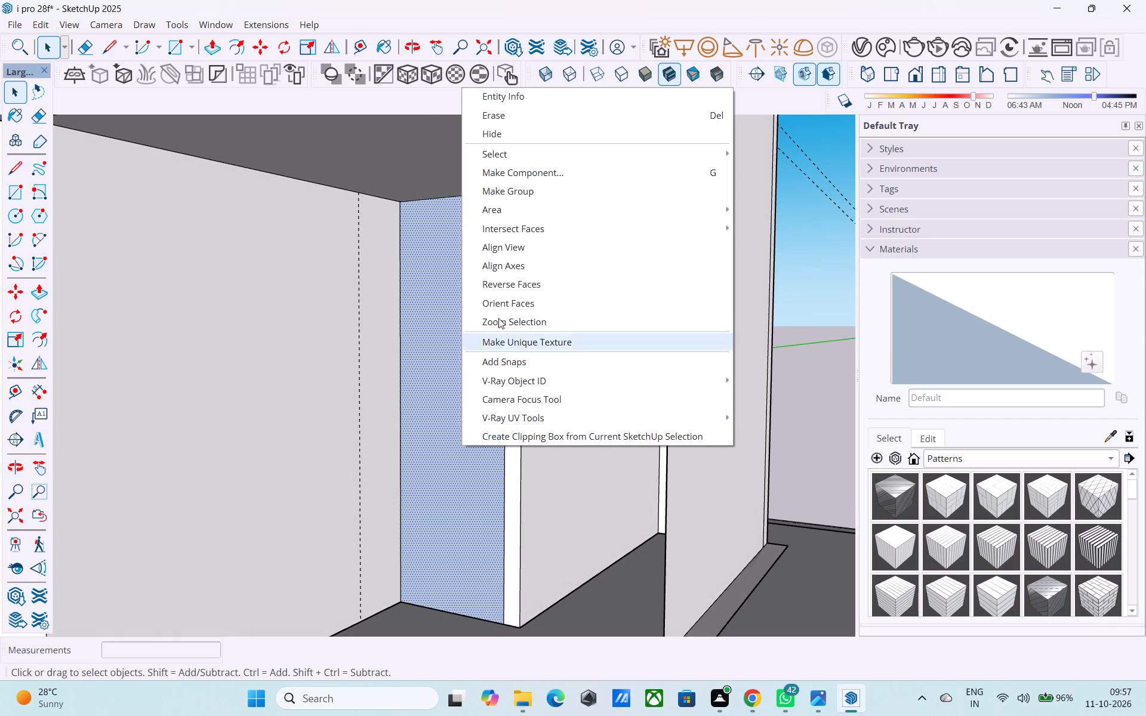
pyautogui.click(504, 290)
pyautogui.press('e')
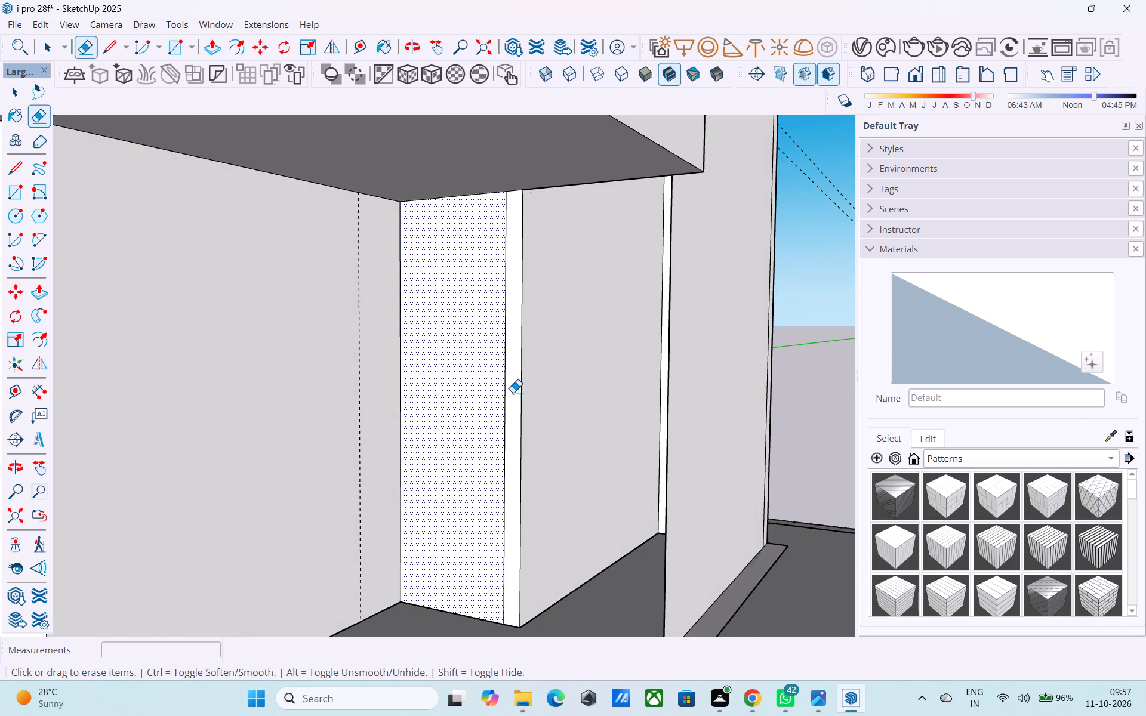
pyautogui.moveTo(506, 391); pyautogui.dragTo(498, 392)
# Inspect the pier's recessed front, its top strip and the junction with the balcony frame from several angles.
pyautogui.scroll(-1, 649, 437)
pyautogui.moveTo(654, 437); pyautogui.dragTo(531, 443, button='middle')
pyautogui.scroll(-7, 531, 443)
pyautogui.moveTo(476, 456); pyautogui.dragTo(545, 486, button='middle')
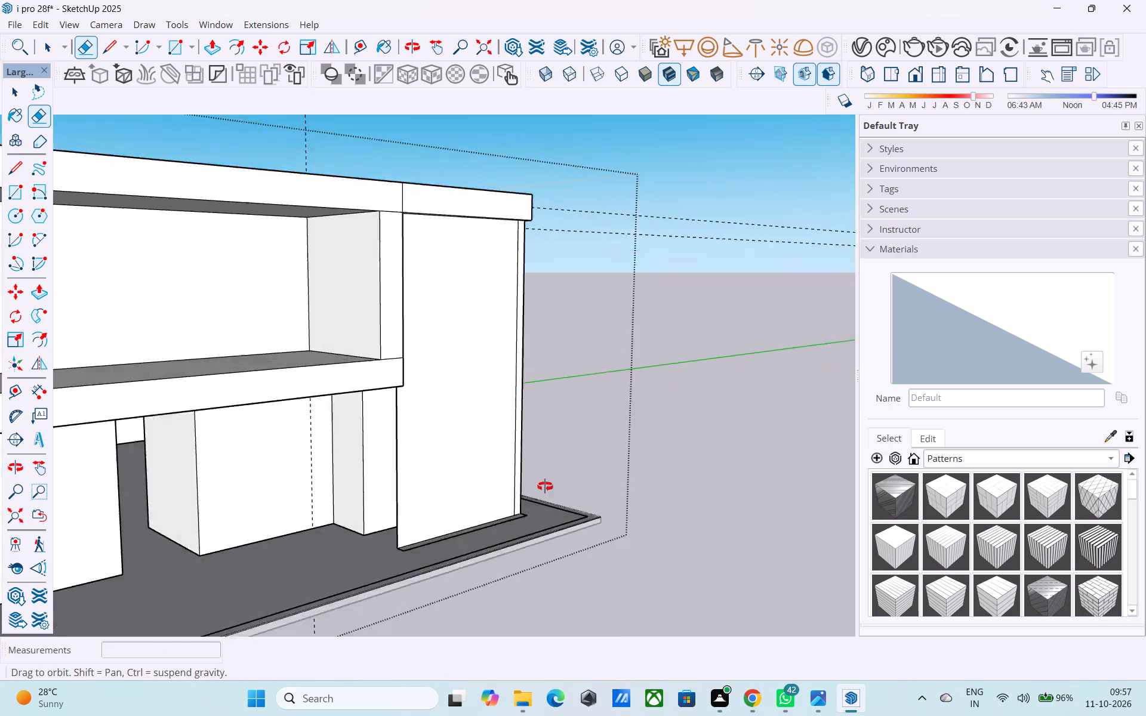
pyautogui.moveTo(545, 486); pyautogui.dragTo(595, 503, button='middle')
pyautogui.press('space')
pyautogui.moveTo(543, 481); pyautogui.dragTo(613, 545, button='middle')
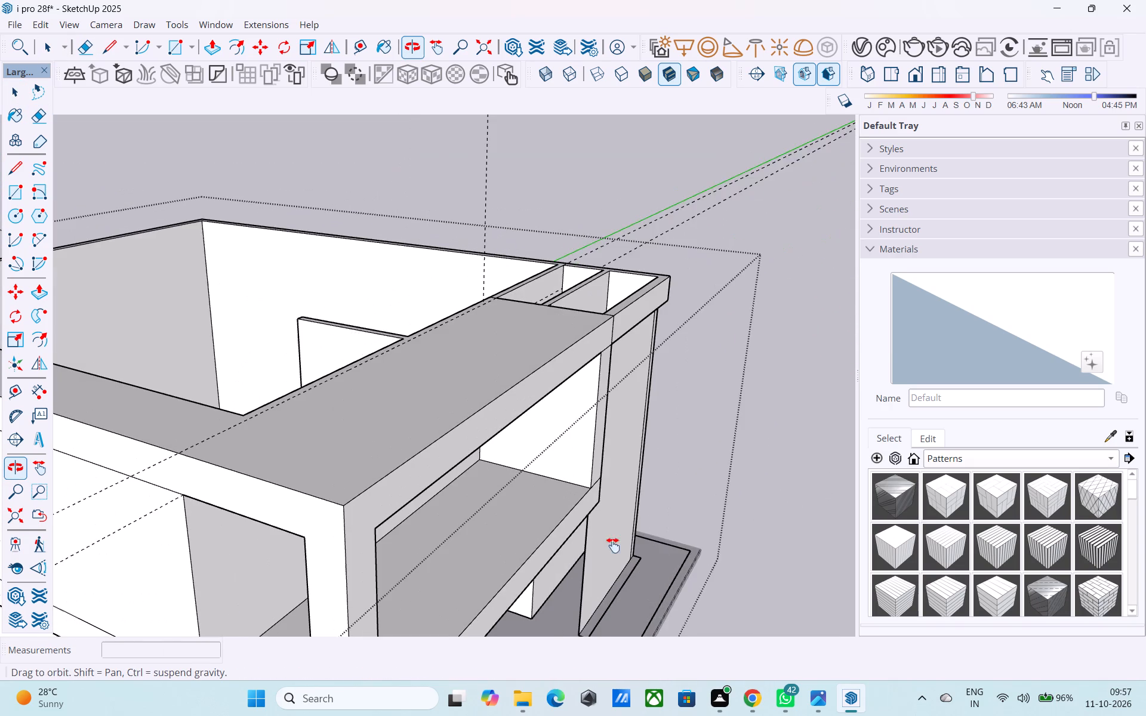
pyautogui.moveTo(613, 545); pyautogui.dragTo(613, 543, button='middle')
pyautogui.moveTo(594, 496); pyautogui.dragTo(617, 529, button='middle')
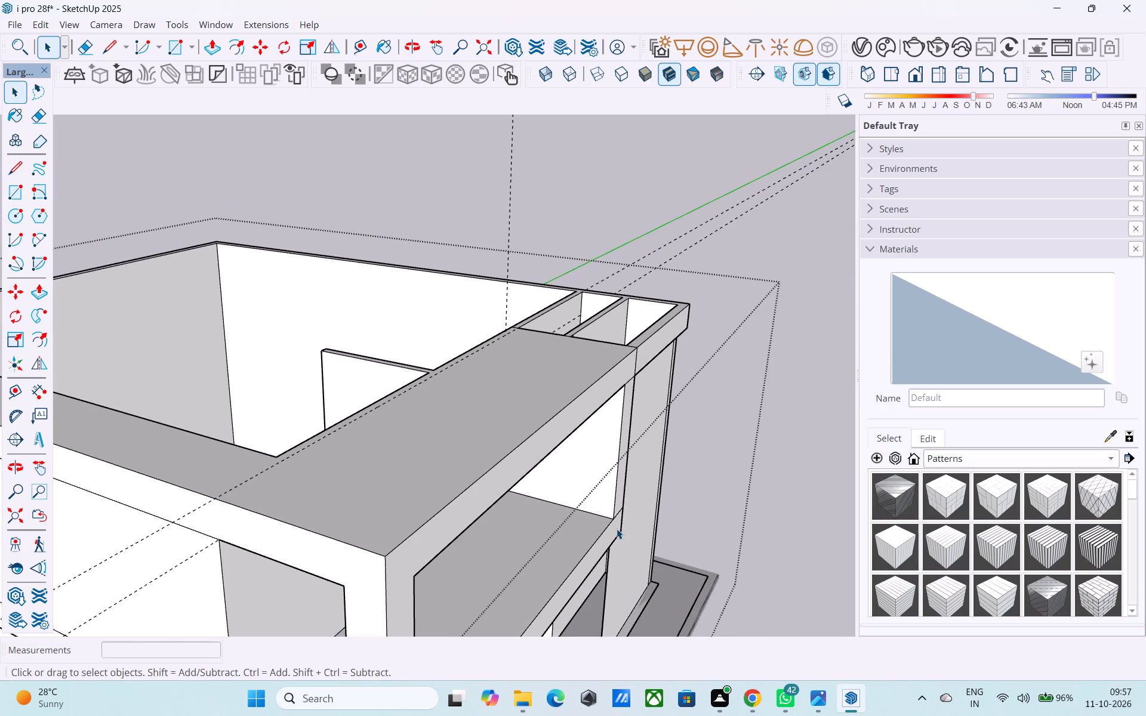
pyautogui.scroll(4, 617, 529)
pyautogui.moveTo(611, 511); pyautogui.dragTo(146, 550, button='middle')
pyautogui.moveTo(217, 534); pyautogui.dragTo(324, 452, button='middle')
pyautogui.scroll(-2, 324, 452)
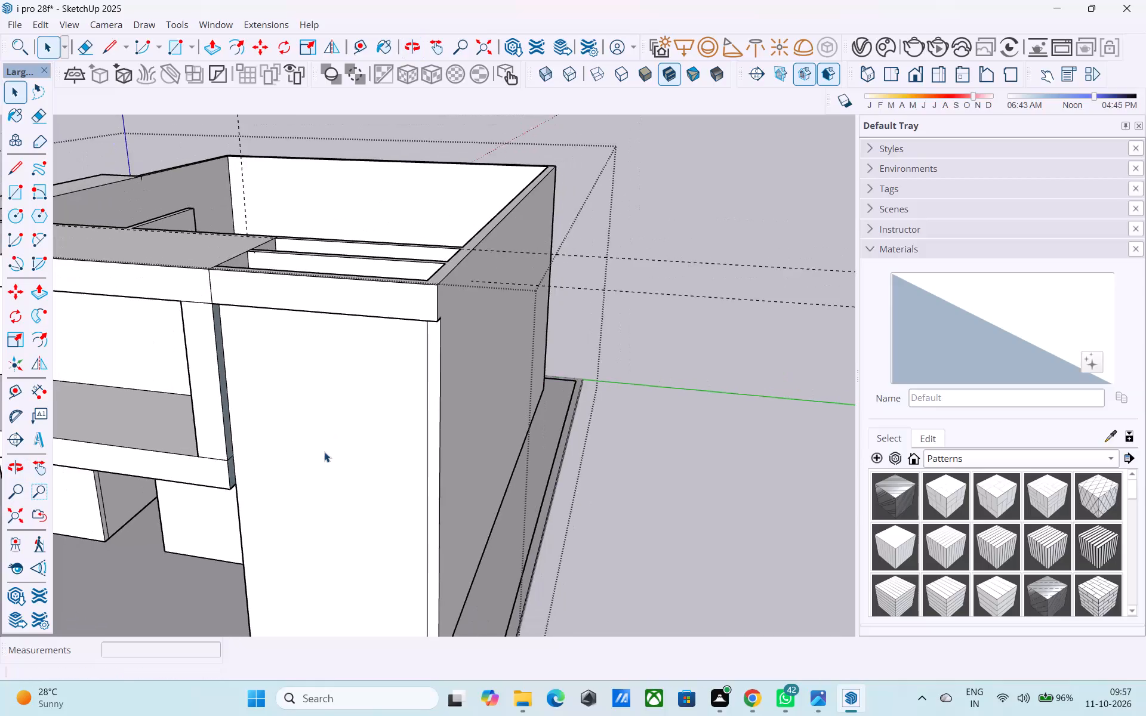
pyautogui.keyDown('shift'); pyautogui.moveTo(324, 452); pyautogui.dragTo(400, 399, button='middle'); pyautogui.keyUp('shift')
pyautogui.keyDown('shift'); pyautogui.moveTo(400, 399); pyautogui.dragTo(418, 444, button='middle'); pyautogui.keyUp('shift')
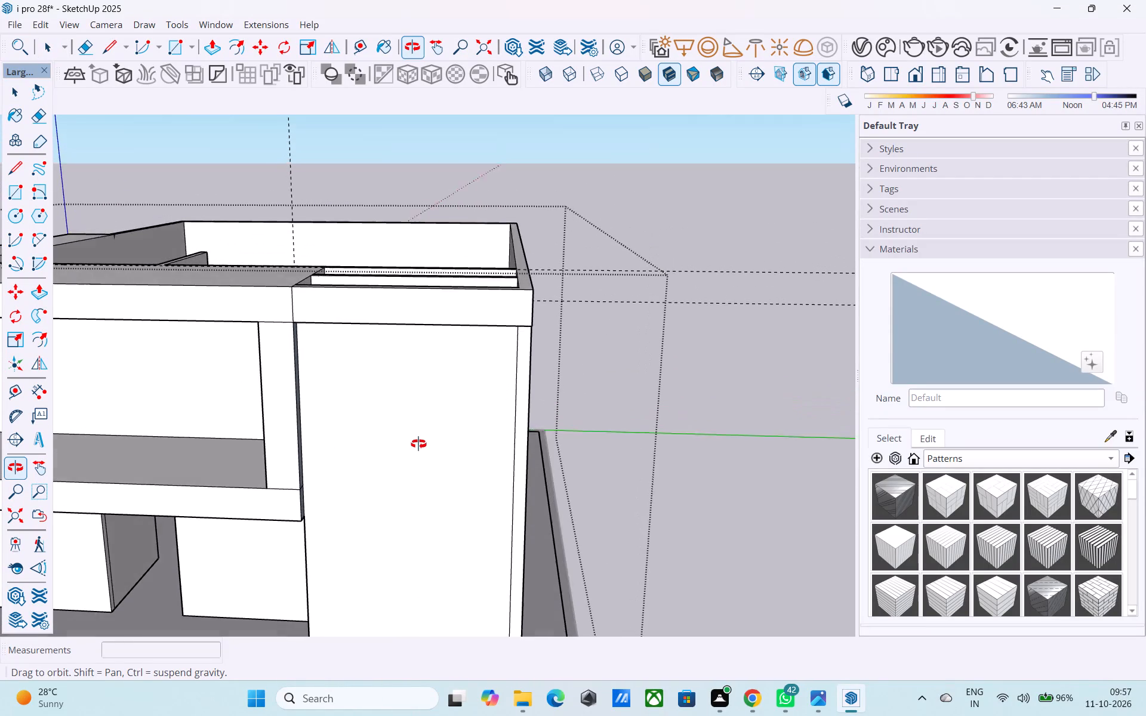
pyautogui.keyDown('shift'); pyautogui.moveTo(418, 444); pyautogui.dragTo(432, 412, button='middle'); pyautogui.keyUp('shift')
pyautogui.scroll(-2, 431, 415)
# Push the projecting strip at the top of the pier's front back 9", flush with the recessed face below.
pyautogui.moveTo(431, 416); pyautogui.dragTo(369, 514, button='middle')
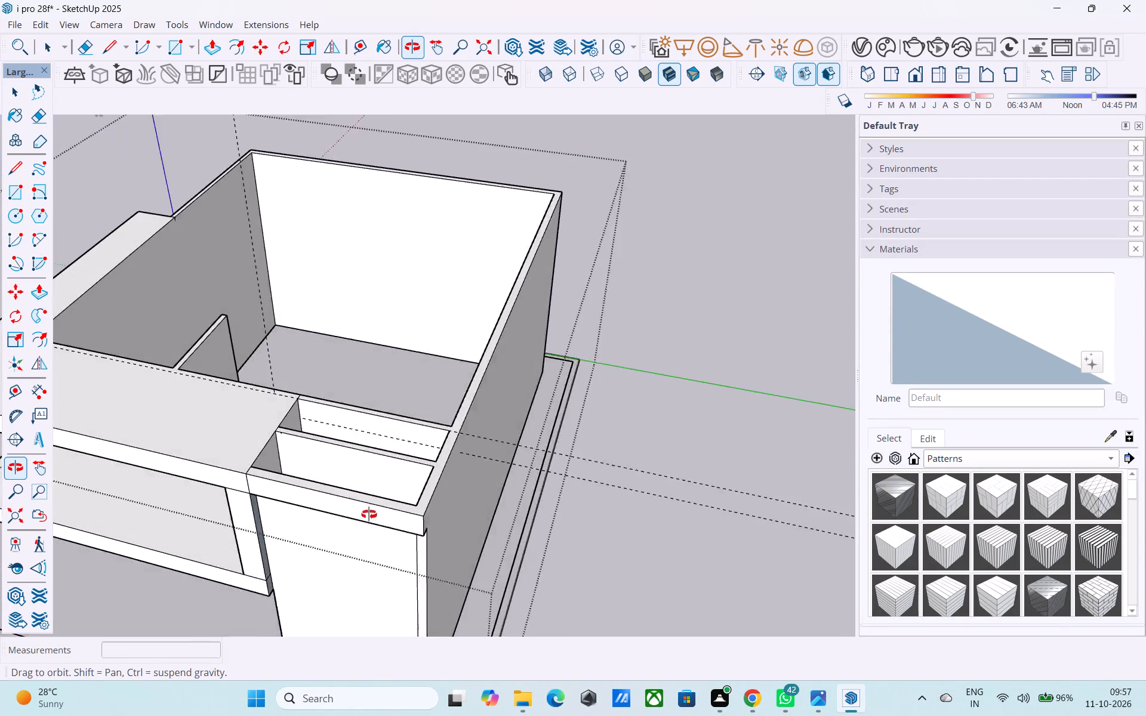
pyautogui.moveTo(369, 514); pyautogui.dragTo(264, 538, button='middle')
pyautogui.scroll(5, 242, 517)
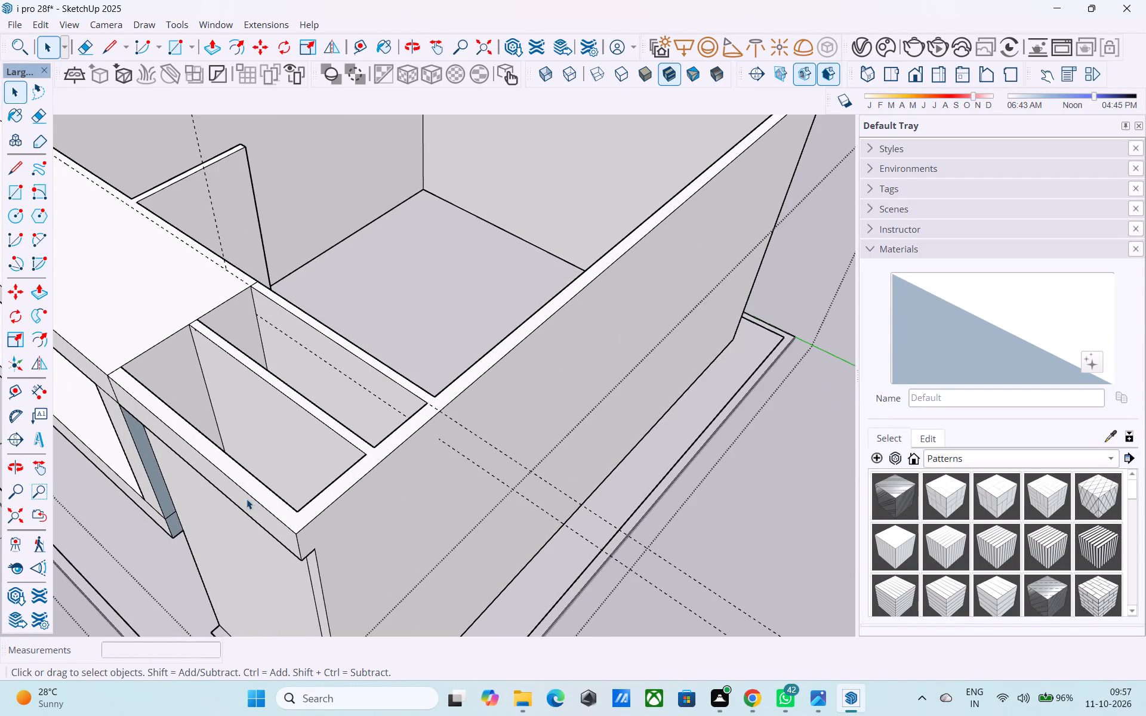
pyautogui.click(249, 512)
pyautogui.scroll(1, 252, 512)
pyautogui.click(252, 512)
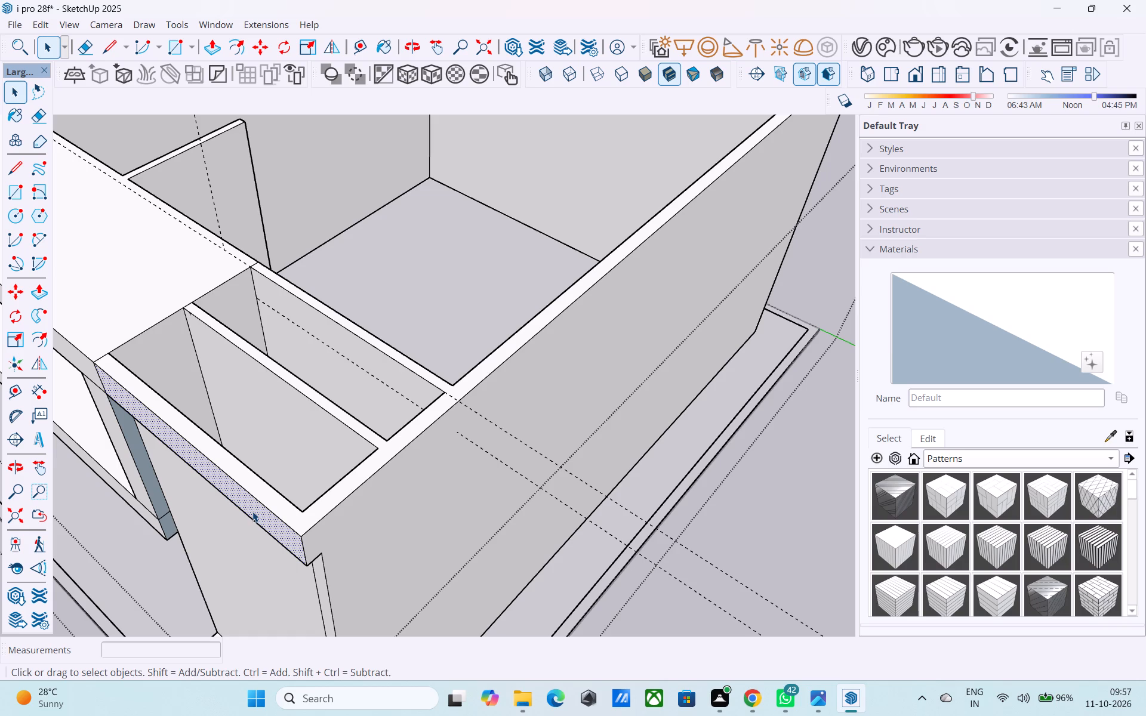
pyautogui.press('p')
pyautogui.click(252, 511)
pyautogui.click(311, 568)
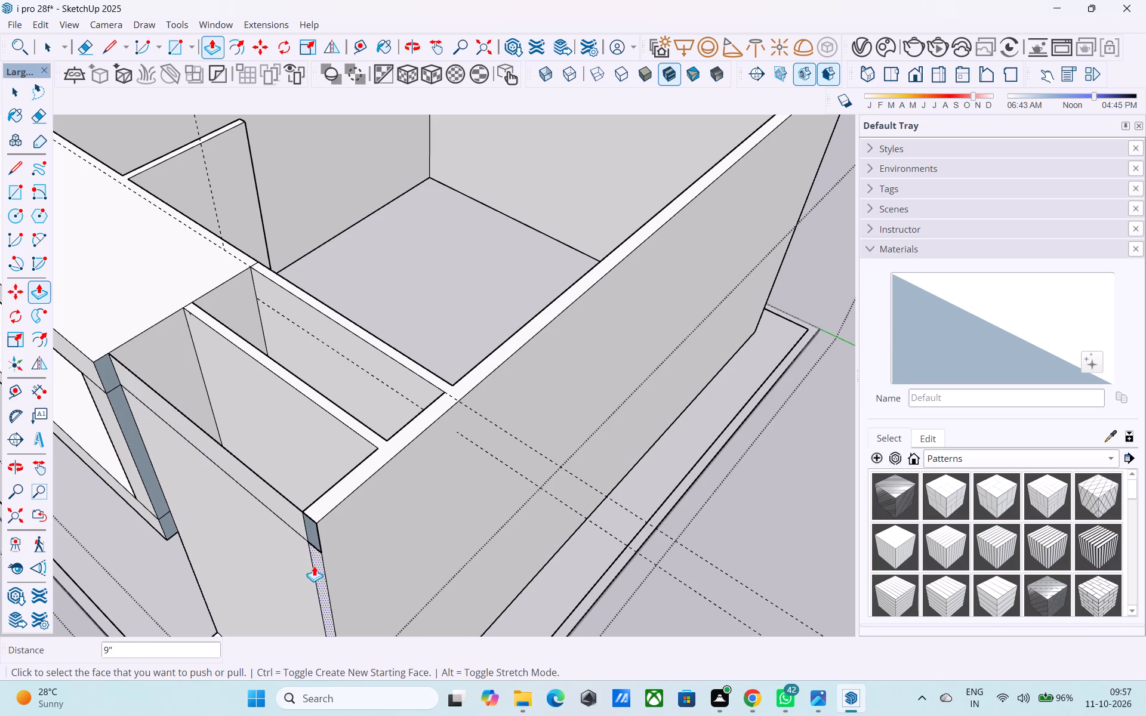
# Delete the thin front face of the pier and the narrow strip face above it to expose the recess behind.
pyautogui.press('space')
pyautogui.moveTo(315, 564); pyautogui.dragTo(335, 550, button='middle')
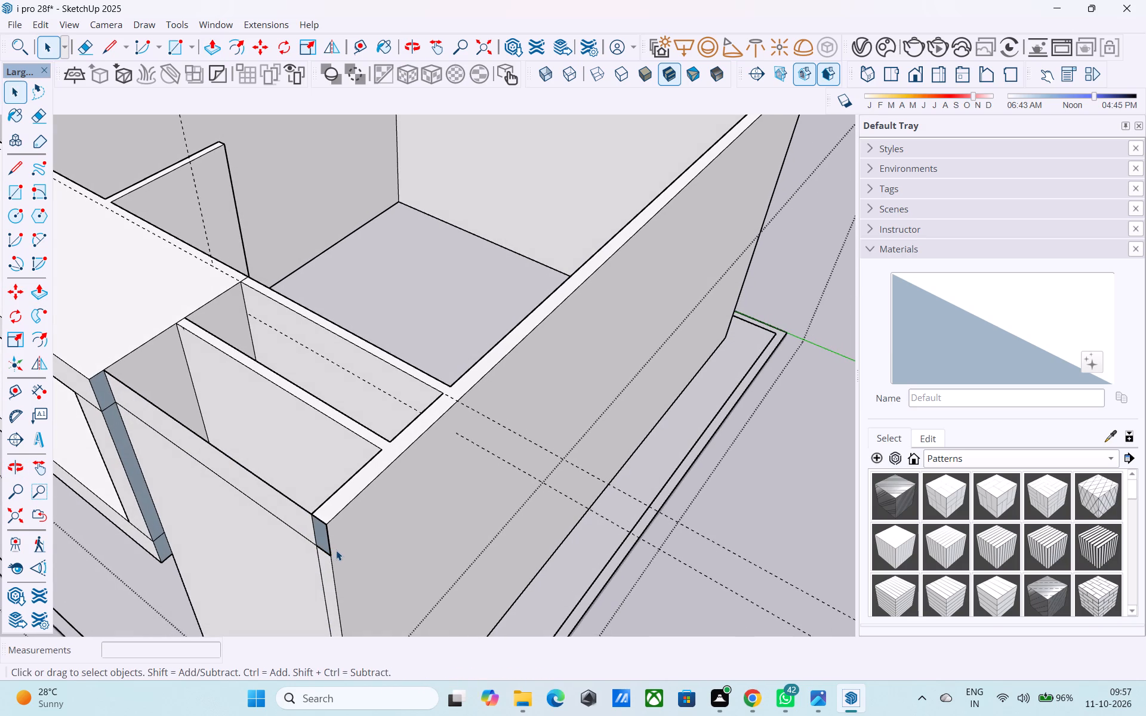
pyautogui.moveTo(328, 549); pyautogui.dragTo(427, 502, button='middle')
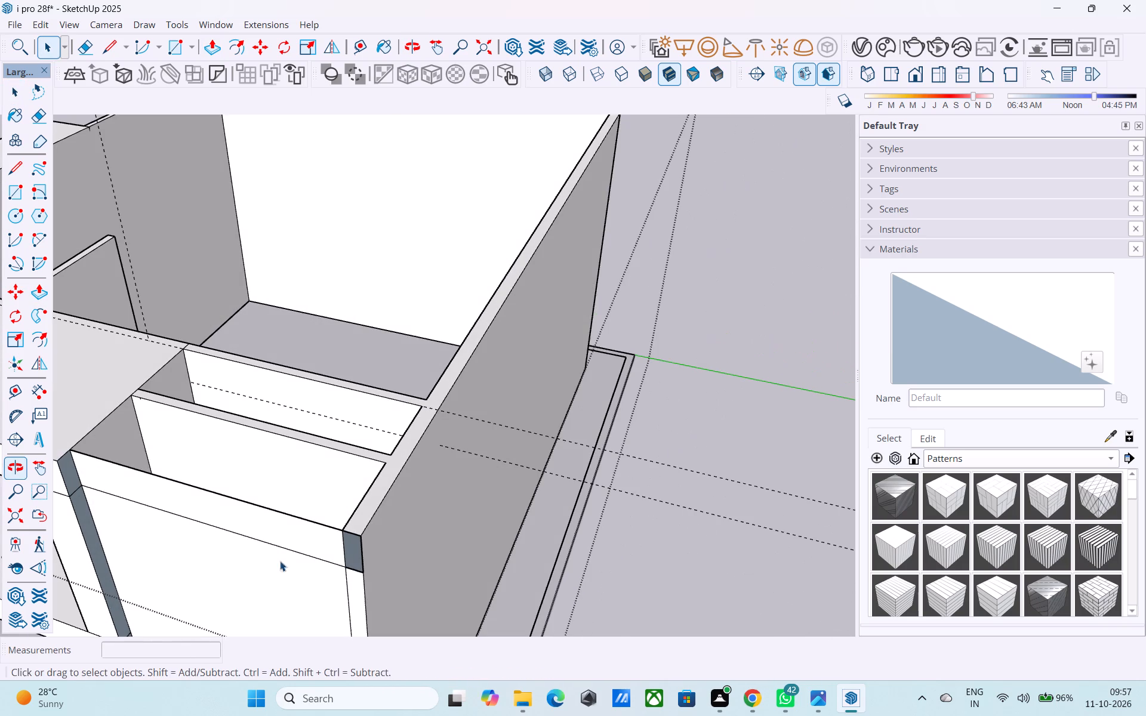
pyautogui.click(260, 575)
pyautogui.press('Delete')
pyautogui.click(271, 535)
pyautogui.press('Delete')
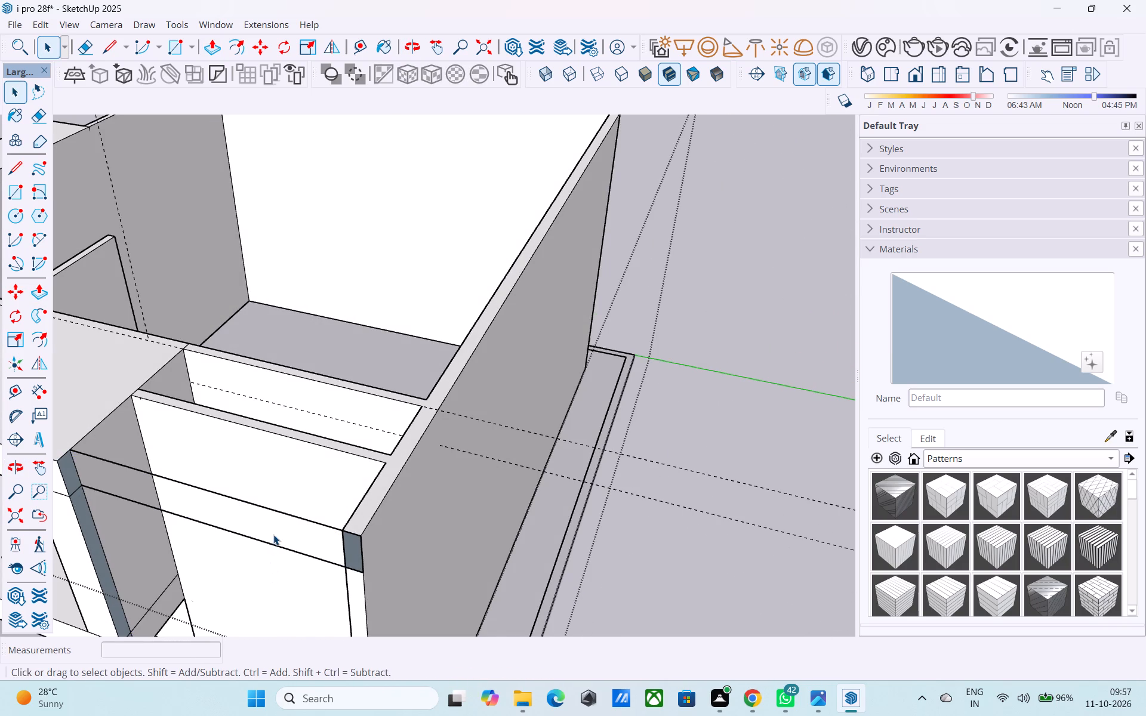
# Delete the two leftover horizontal edges spanning the top front of the pier opening.
pyautogui.scroll(-3, 276, 535)
pyautogui.keyDown('shift'); pyautogui.moveTo(263, 561); pyautogui.dragTo(312, 513, button='middle'); pyautogui.keyUp('shift')
pyautogui.keyDown('shift'); pyautogui.middleClick(312, 523); pyautogui.keyUp('shift')
pyautogui.keyDown('shift'); pyautogui.scroll(-1, 311, 524); pyautogui.keyUp('shift')
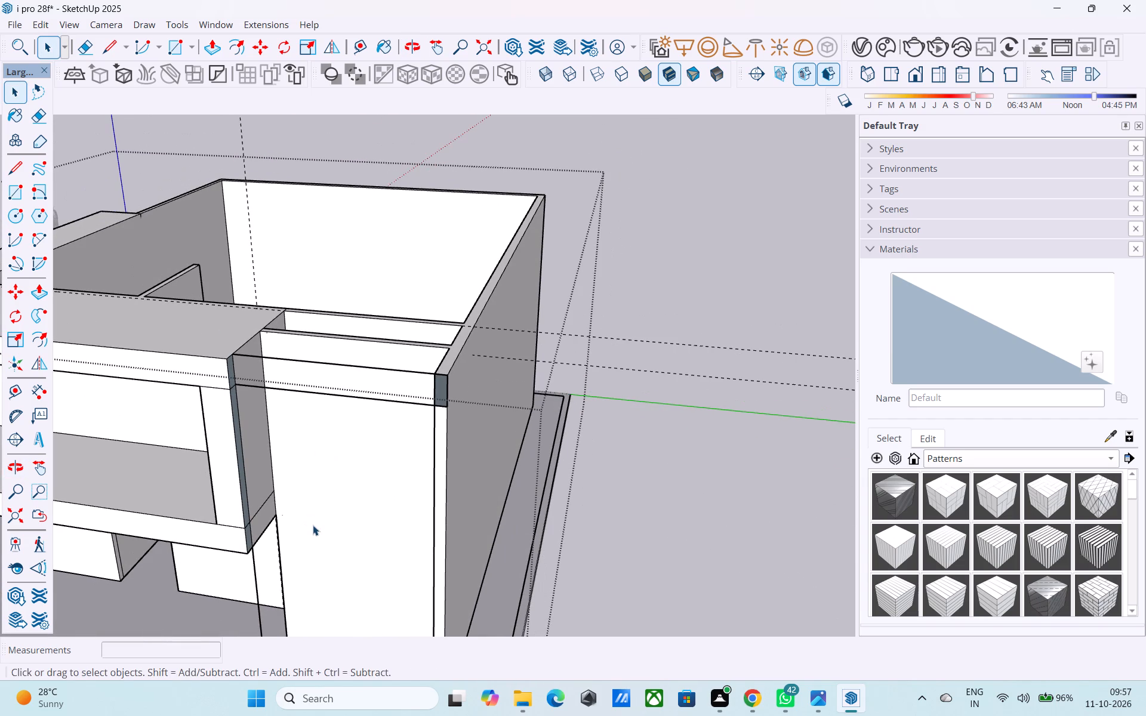
pyautogui.scroll(-2, 315, 527)
pyautogui.keyDown('shift'); pyautogui.moveTo(323, 523); pyautogui.dragTo(347, 478, button='middle'); pyautogui.keyUp('shift')
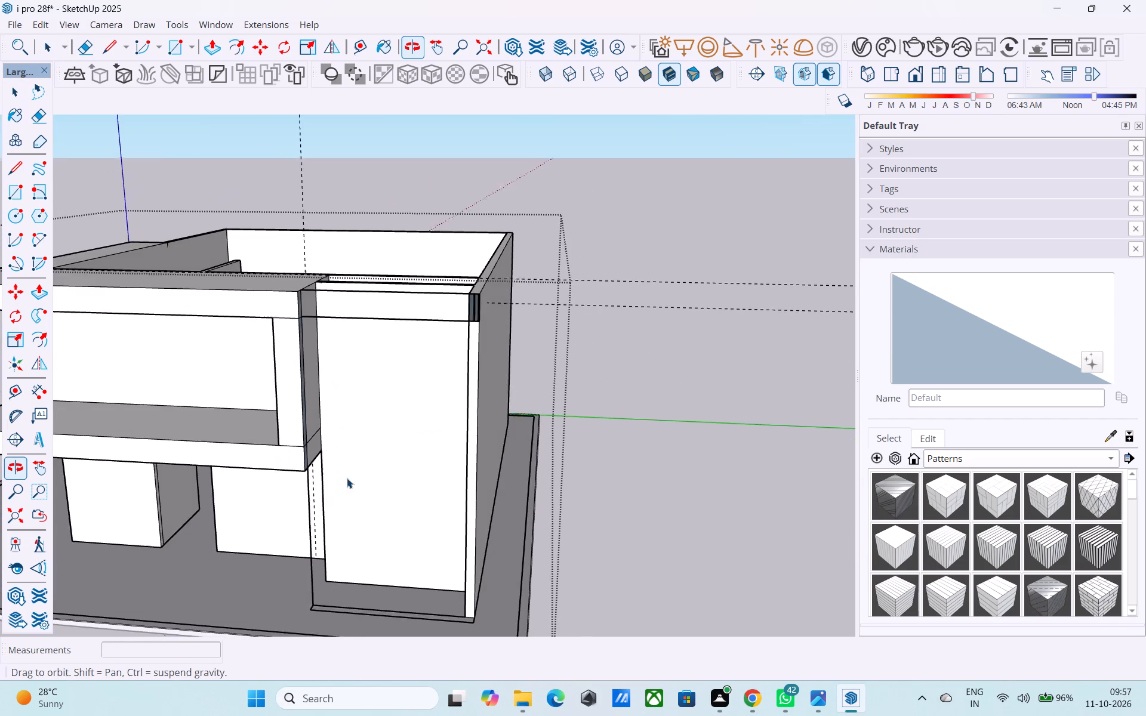
pyautogui.keyDown('shift'); pyautogui.moveTo(347, 478); pyautogui.dragTo(348, 479, button='middle'); pyautogui.keyUp('shift')
pyautogui.keyDown('shift'); pyautogui.moveTo(361, 467); pyautogui.dragTo(312, 550, button='middle'); pyautogui.keyUp('shift')
pyautogui.moveTo(331, 413); pyautogui.dragTo(329, 469, button='middle')
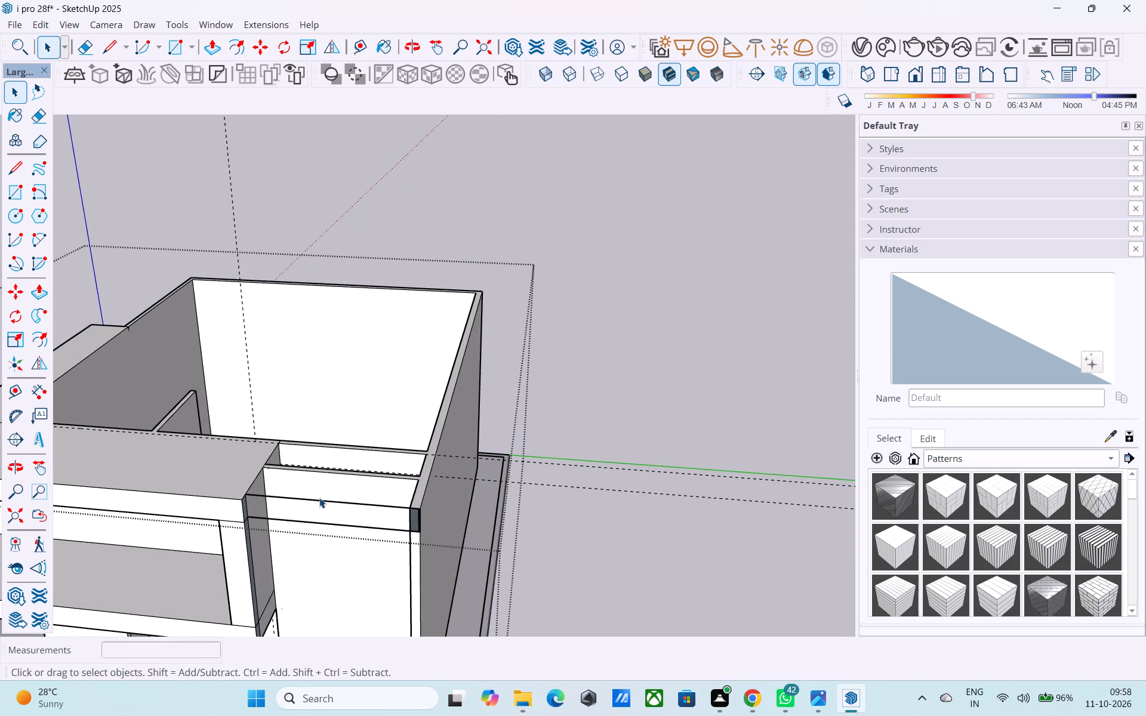
pyautogui.click(321, 501)
pyautogui.press('Delete')
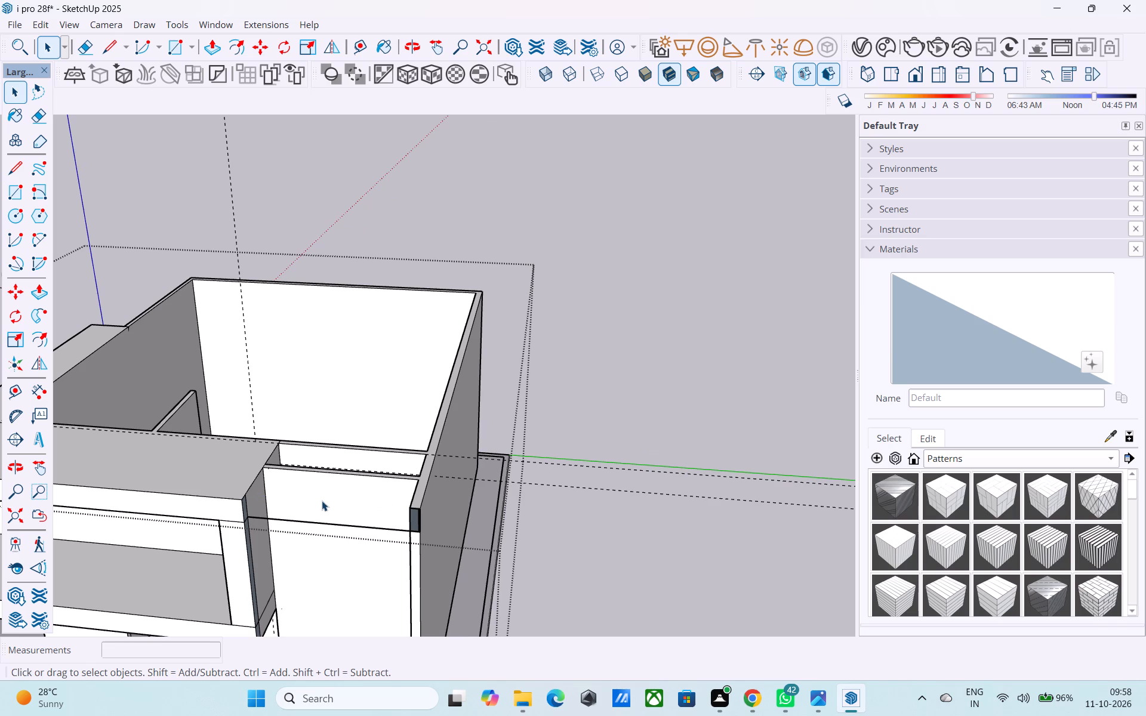
pyautogui.click(329, 523)
pyautogui.press('Delete')
# Redraw the back-facing top of the side wall's end as a 2' by 9" rectangle, and erase the edge dividing it from the face below.
pyautogui.moveTo(411, 556); pyautogui.dragTo(409, 555, button='middle')
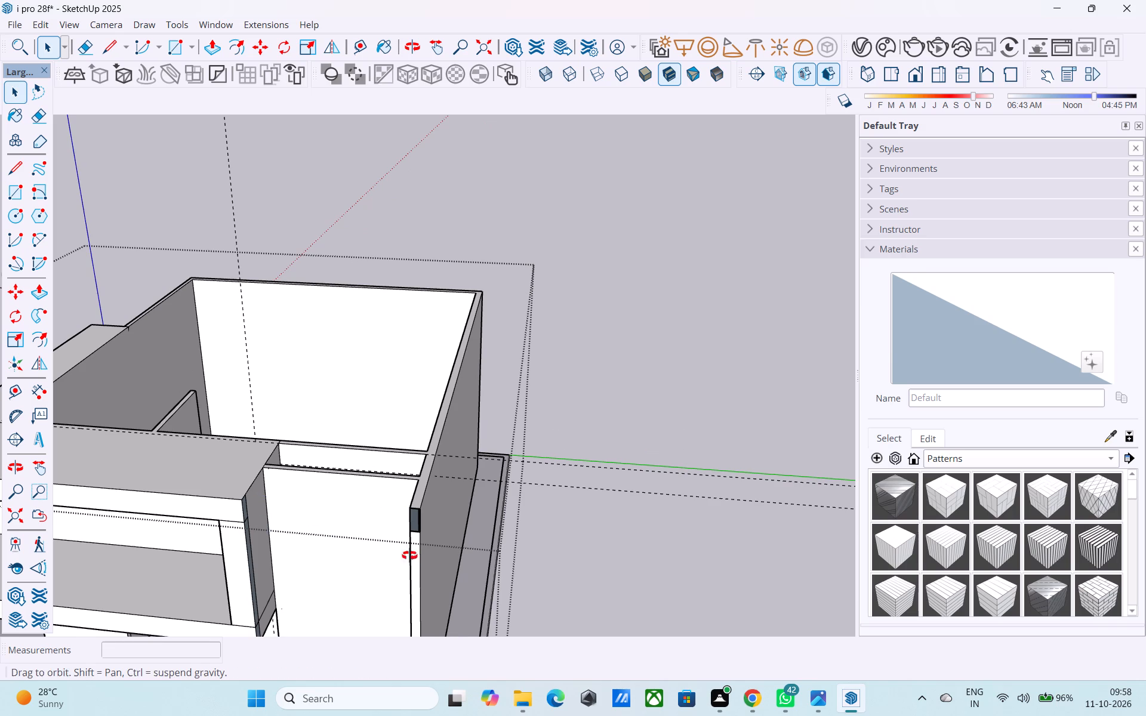
pyautogui.moveTo(409, 555); pyautogui.dragTo(403, 517, button='middle')
pyautogui.keyDown('shift'); pyautogui.moveTo(403, 517); pyautogui.dragTo(433, 477, button='middle'); pyautogui.keyUp('shift')
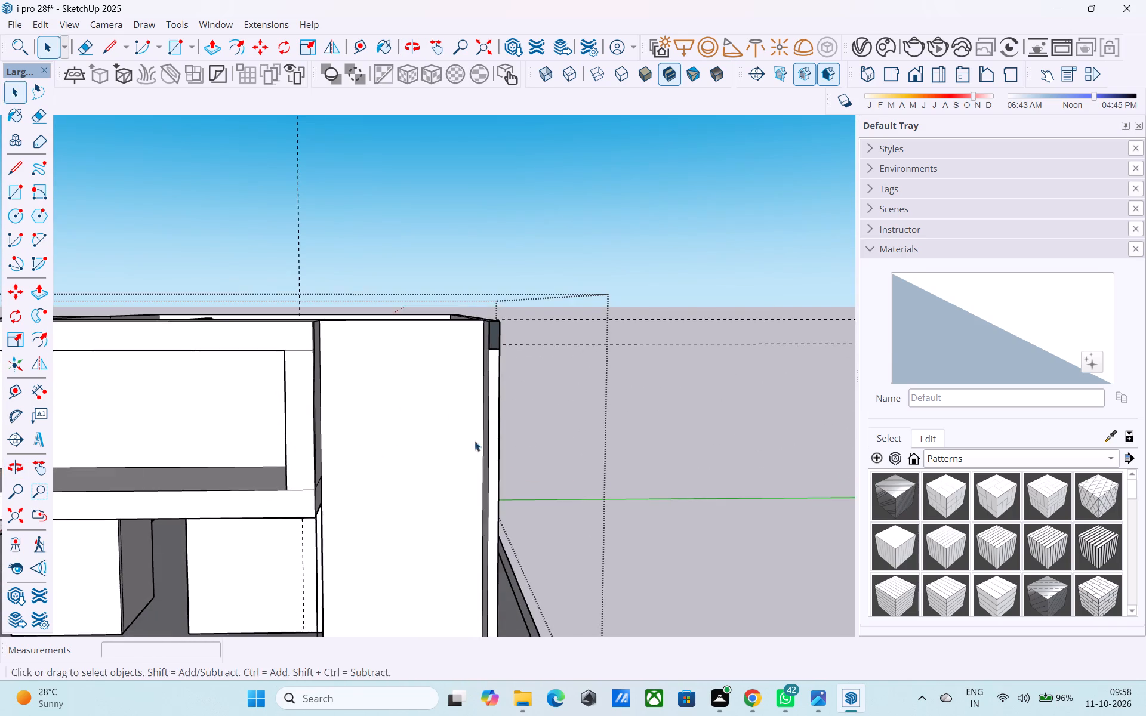
pyautogui.keyDown('shift'); pyautogui.moveTo(475, 441); pyautogui.dragTo(439, 474, button='middle'); pyautogui.keyUp('shift')
pyautogui.press('r')
pyautogui.scroll(1, 454, 393)
pyautogui.moveTo(454, 393); pyautogui.dragTo(454, 422, button='middle')
pyautogui.scroll(7, 454, 421)
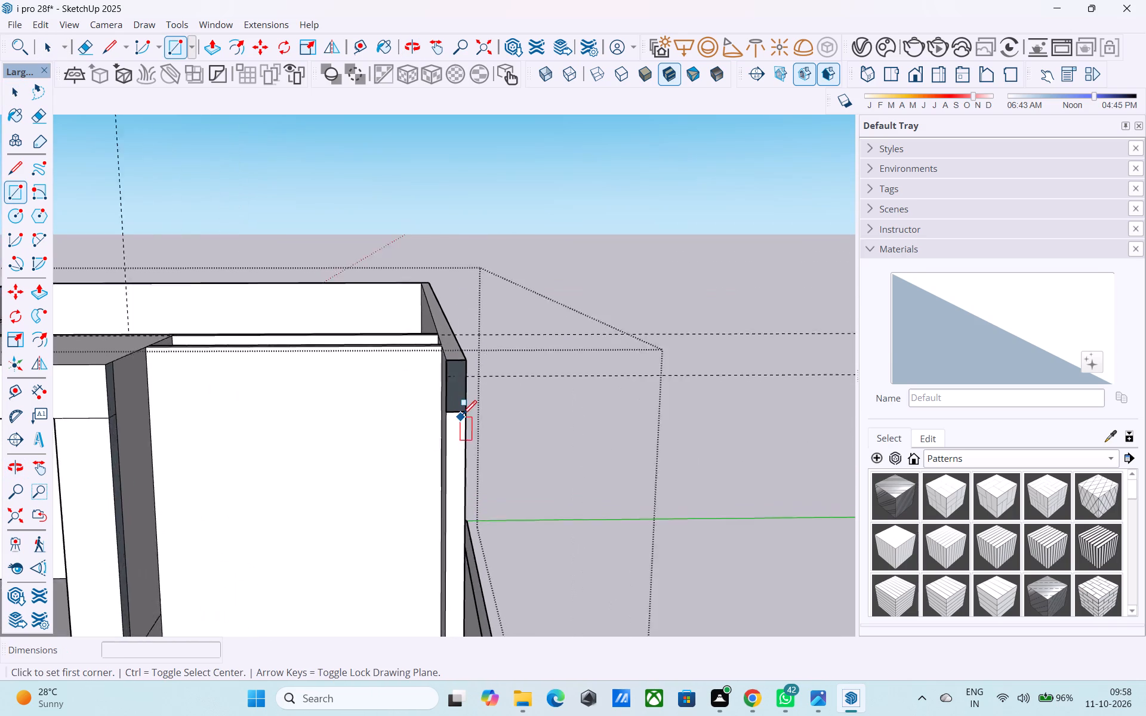
pyautogui.scroll(2, 463, 416)
pyautogui.click(434, 335)
pyautogui.click(471, 413)
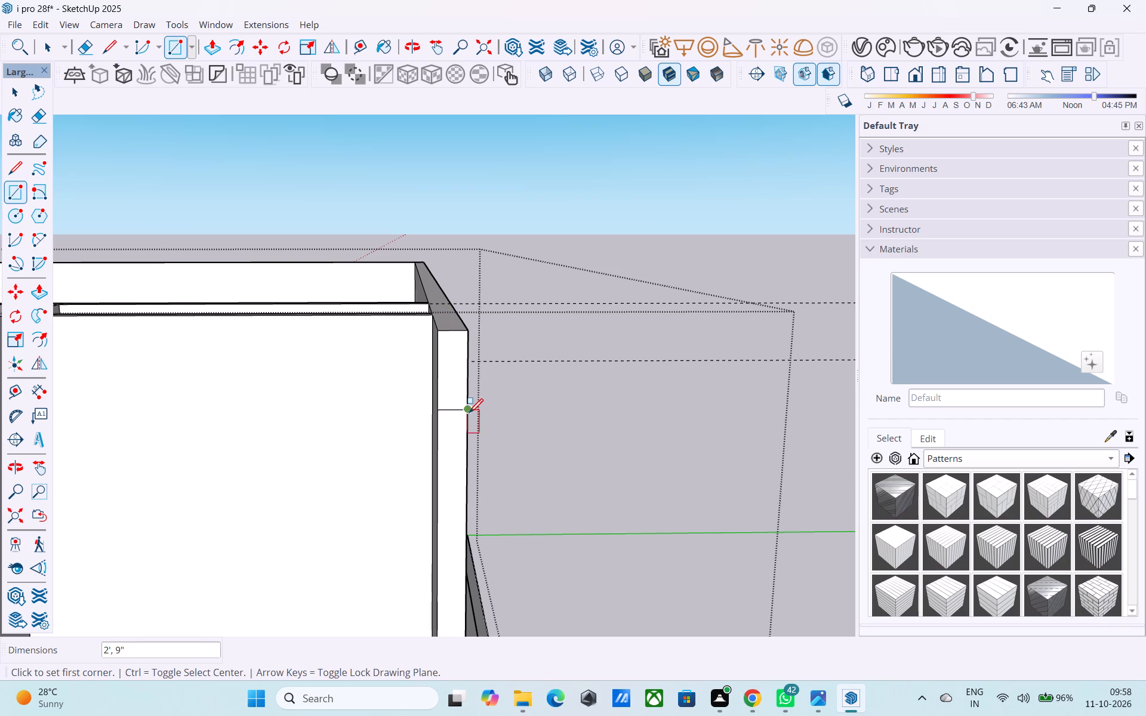
pyautogui.press('e')
pyautogui.click(458, 411)
# Erase the leftover stray edges beside the pier and on the ground at its base.
pyautogui.scroll(-11, 461, 419)
pyautogui.moveTo(433, 453); pyautogui.dragTo(470, 462, button='middle')
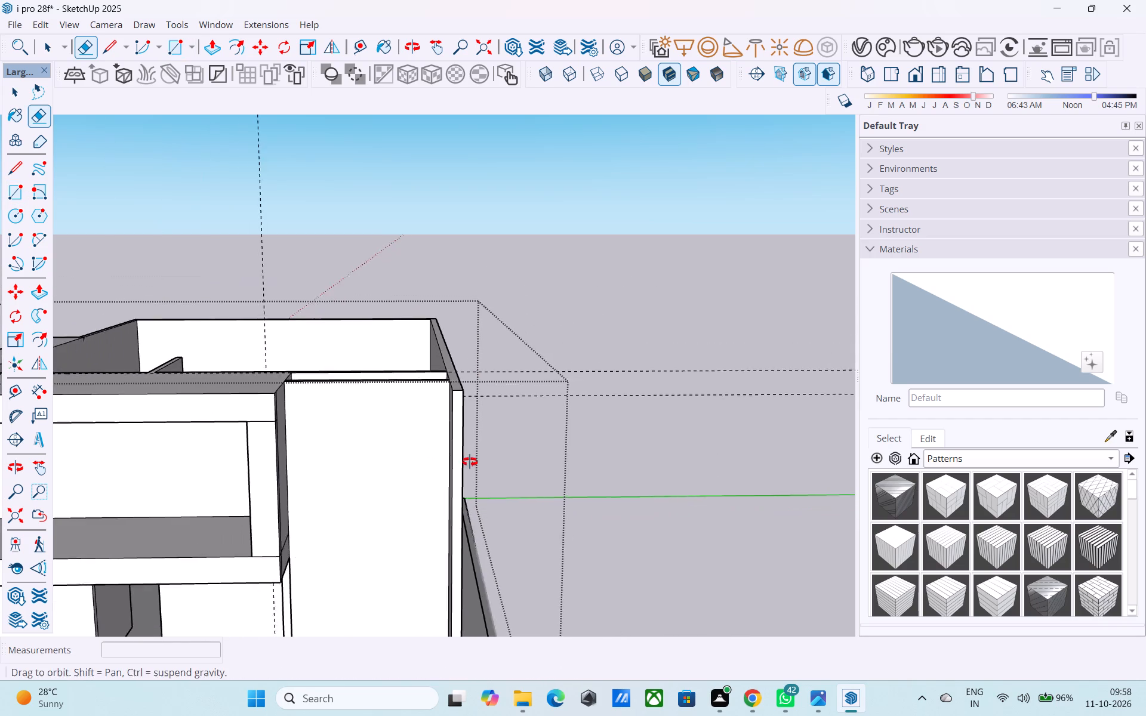
pyautogui.moveTo(470, 462); pyautogui.dragTo(522, 459, button='middle')
pyautogui.moveTo(639, 486); pyautogui.dragTo(520, 376, button='middle')
pyautogui.scroll(-1, 506, 325)
pyautogui.keyDown('shift'); pyautogui.middleClick(506, 325); pyautogui.keyUp('shift')
pyautogui.keyDown('shift'); pyautogui.scroll(1, 511, 327); pyautogui.keyUp('shift')
pyautogui.scroll(-3, 503, 464)
pyautogui.keyDown('shift'); pyautogui.moveTo(498, 458); pyautogui.dragTo(417, 444, button='middle'); pyautogui.keyUp('shift')
pyautogui.scroll(5, 404, 507)
pyautogui.moveTo(379, 529); pyautogui.dragTo(359, 501)
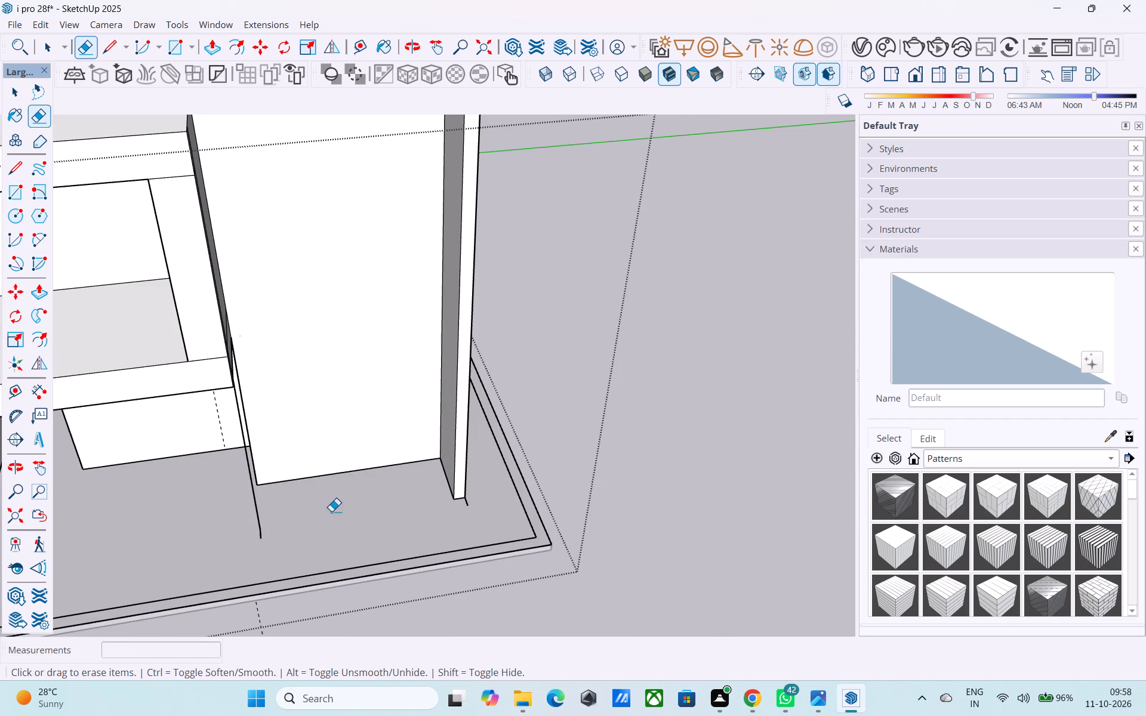
pyautogui.moveTo(248, 529); pyautogui.dragTo(264, 522)
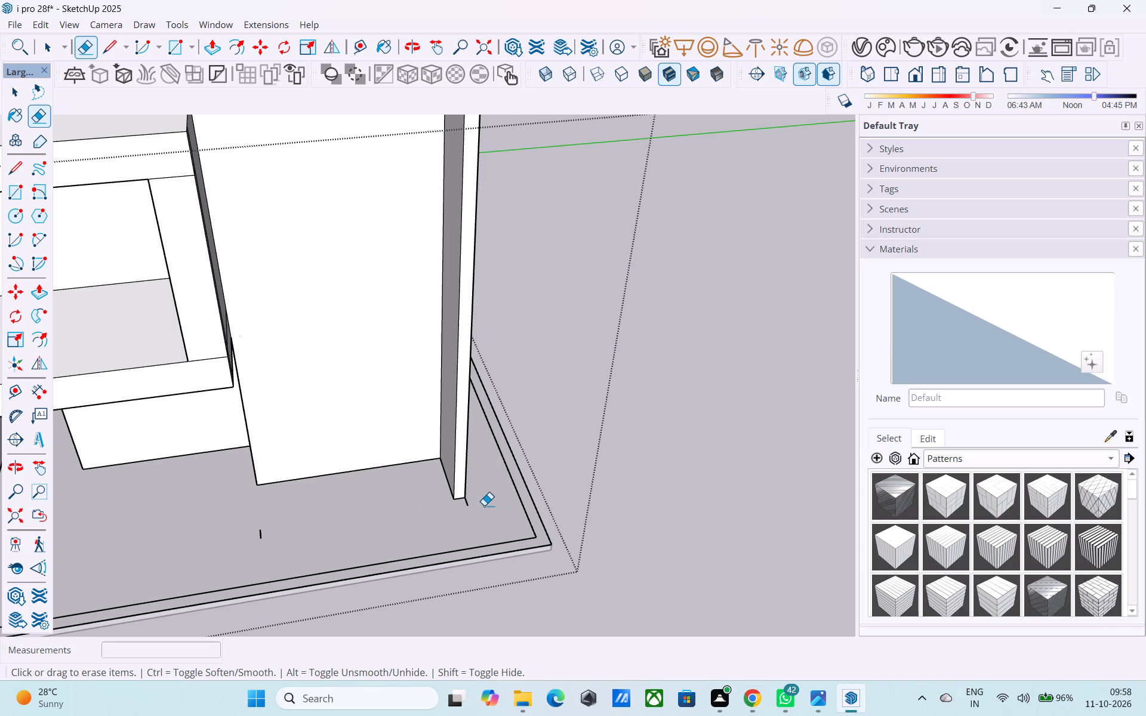
pyautogui.moveTo(476, 502); pyautogui.dragTo(465, 504)
pyautogui.moveTo(258, 532); pyautogui.dragTo(263, 531)
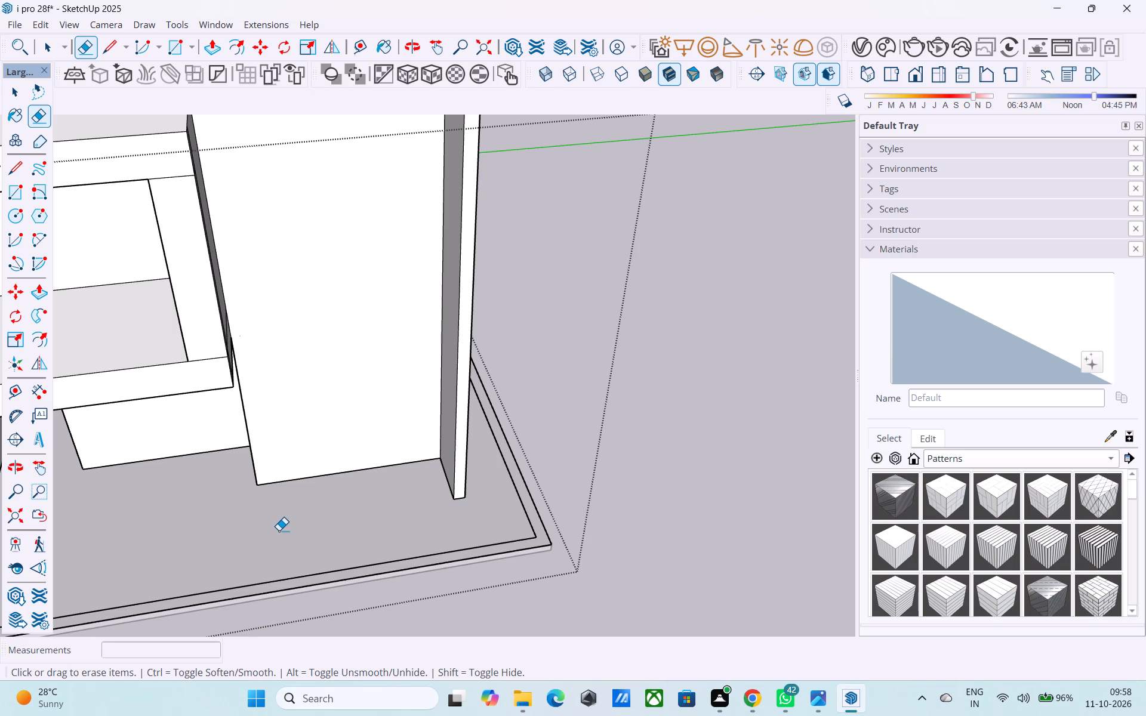
# Push the projecting side wall's end face back flush with the pier's front face, and erase the vertical seam between them.
pyautogui.keyDown('shift'); pyautogui.moveTo(295, 549); pyautogui.dragTo(331, 582, button='middle'); pyautogui.keyUp('shift')
pyautogui.keyDown('shift'); pyautogui.scroll(-1, 295, 549); pyautogui.keyUp('shift')
pyautogui.press('space')
pyautogui.scroll(-3, 380, 530)
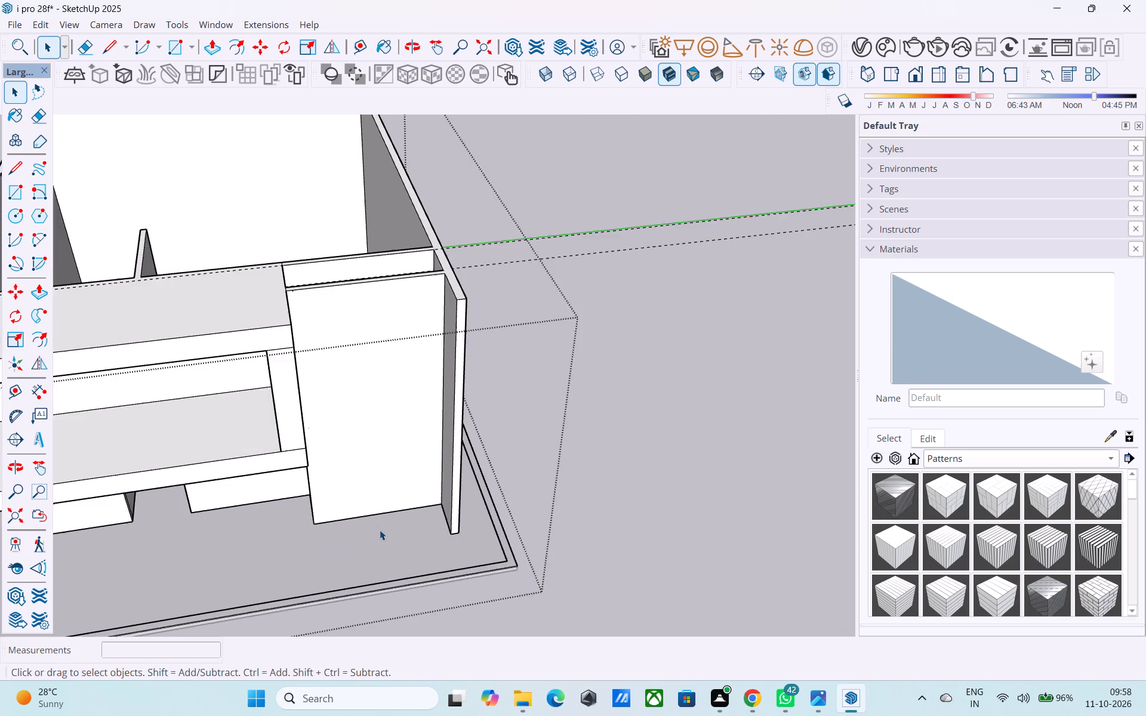
pyautogui.moveTo(380, 530); pyautogui.dragTo(393, 584, button='middle')
pyautogui.scroll(4, 479, 499)
pyautogui.click(456, 482)
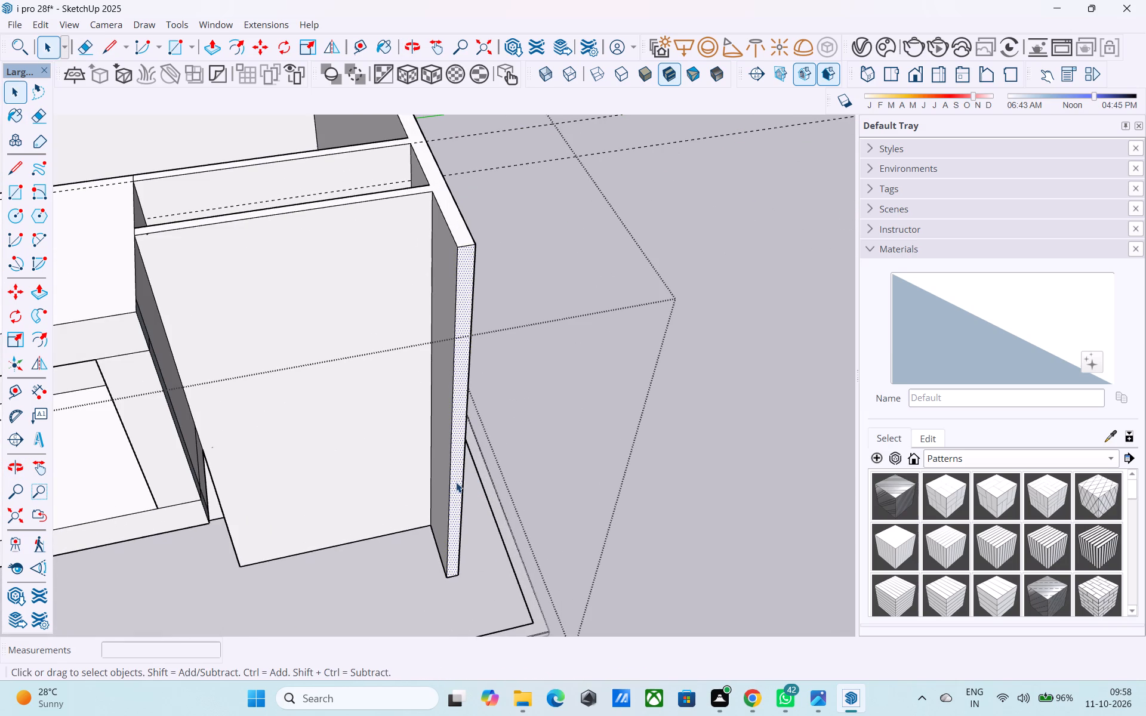
pyautogui.press('p')
pyautogui.click(456, 481)
pyautogui.click(342, 360)
pyautogui.keyDown('shift'); pyautogui.moveTo(361, 365); pyautogui.dragTo(374, 422, button='middle'); pyautogui.keyUp('shift')
pyautogui.press('e')
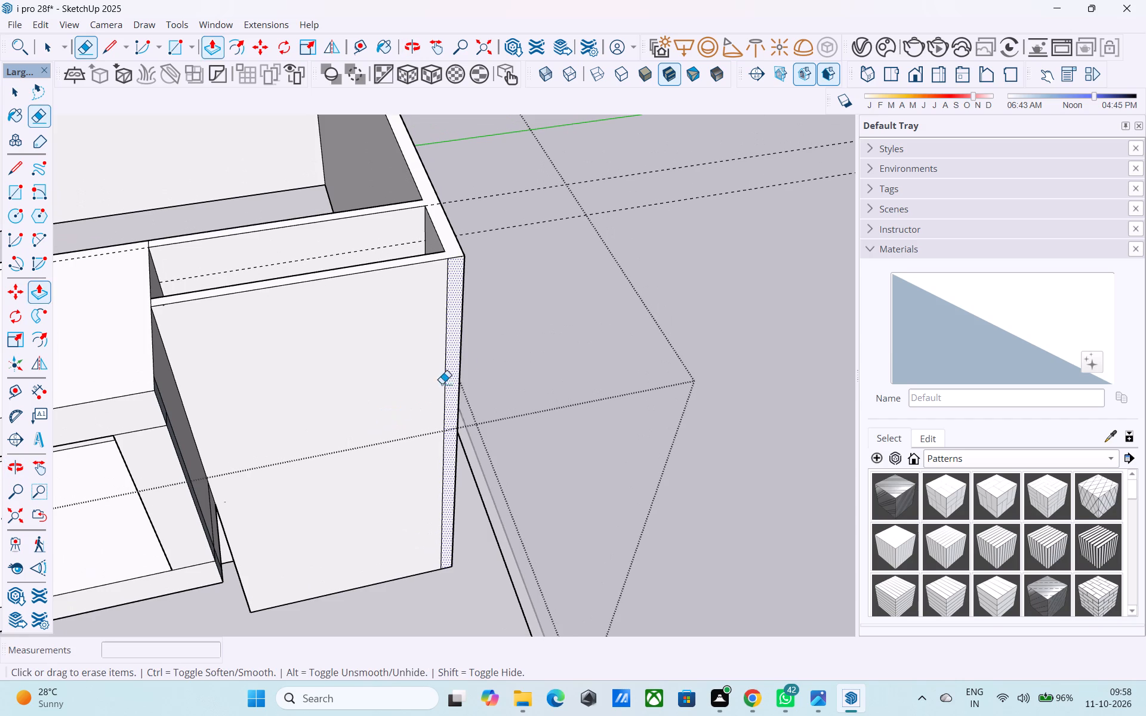
pyautogui.moveTo(451, 365); pyautogui.dragTo(441, 366)
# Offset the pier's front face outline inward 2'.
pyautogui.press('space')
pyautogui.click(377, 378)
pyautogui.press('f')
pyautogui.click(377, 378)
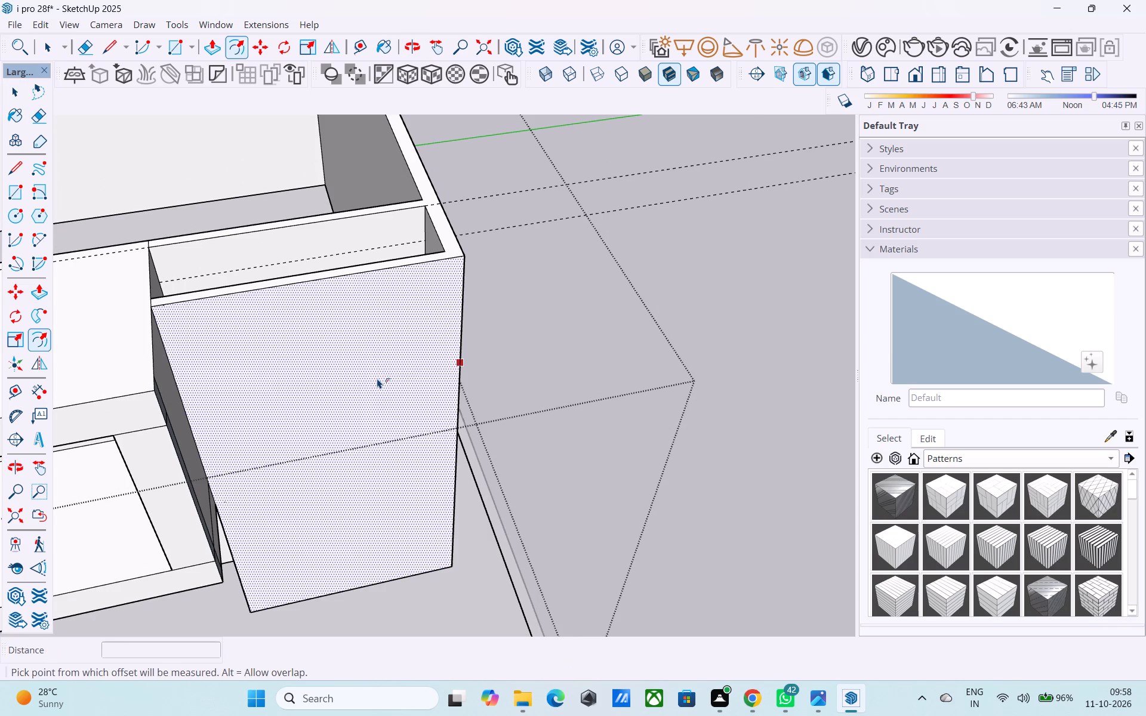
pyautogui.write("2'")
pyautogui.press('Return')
# Examine the inset pier front together with the framed balcony from the side and front of the building.
pyautogui.press('space')
pyautogui.moveTo(396, 394); pyautogui.dragTo(526, 532, button='middle')
pyautogui.scroll(-1, 396, 394)
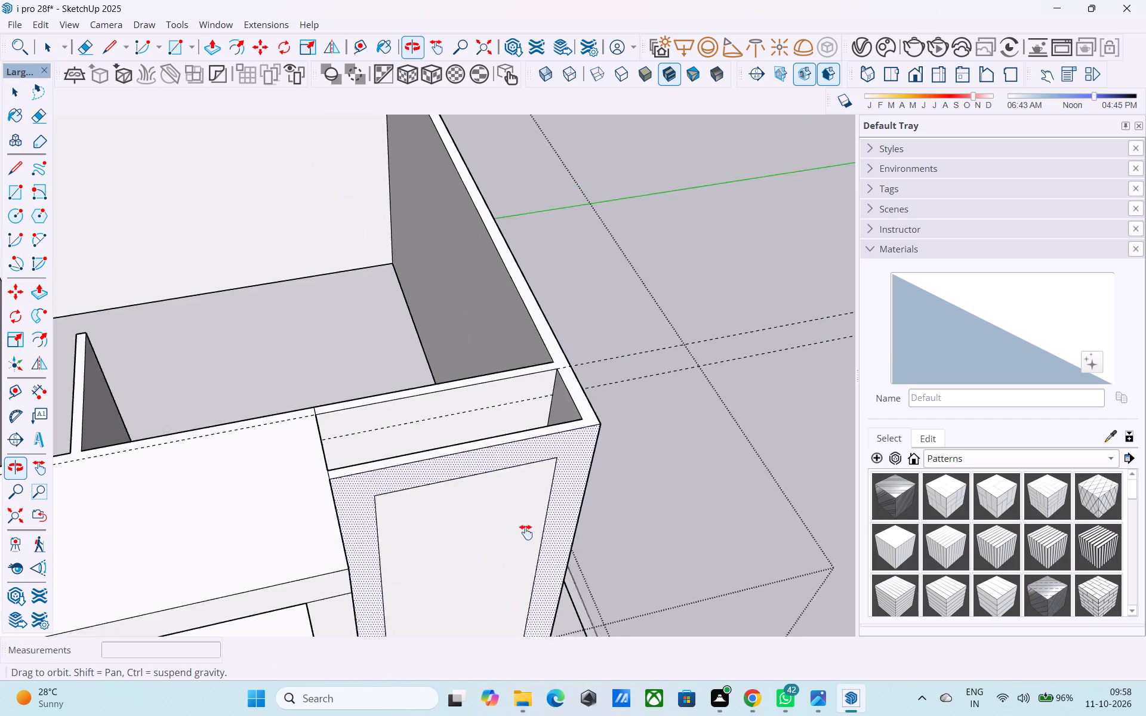
pyautogui.moveTo(526, 532); pyautogui.dragTo(455, 382, button='middle')
pyautogui.scroll(-9, 455, 372)
pyautogui.keyDown('shift'); pyautogui.moveTo(450, 418); pyautogui.dragTo(642, 292, button='middle'); pyautogui.keyUp('shift')
pyautogui.keyDown('shift'); pyautogui.moveTo(624, 338); pyautogui.dragTo(626, 397, button='middle'); pyautogui.keyUp('shift')
pyautogui.scroll(7, 414, 402)
pyautogui.moveTo(486, 425); pyautogui.dragTo(544, 463, button='middle')
pyautogui.moveTo(544, 463); pyautogui.dragTo(538, 456, button='middle')
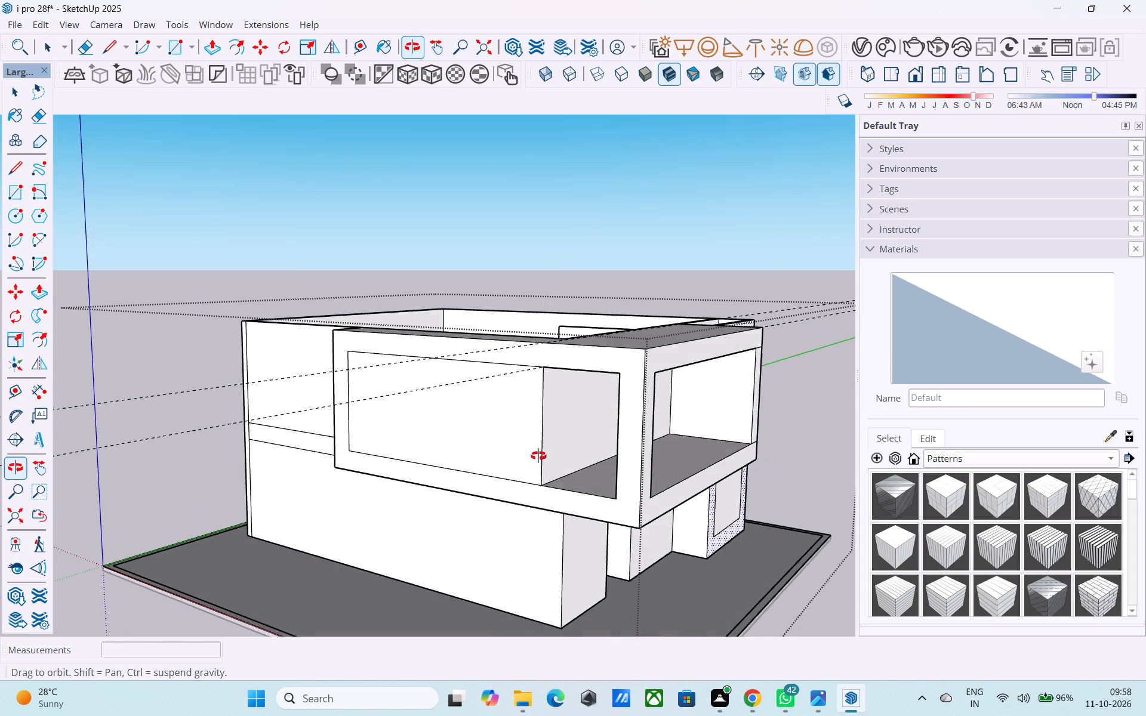
pyautogui.moveTo(538, 456); pyautogui.dragTo(550, 448, button='middle')
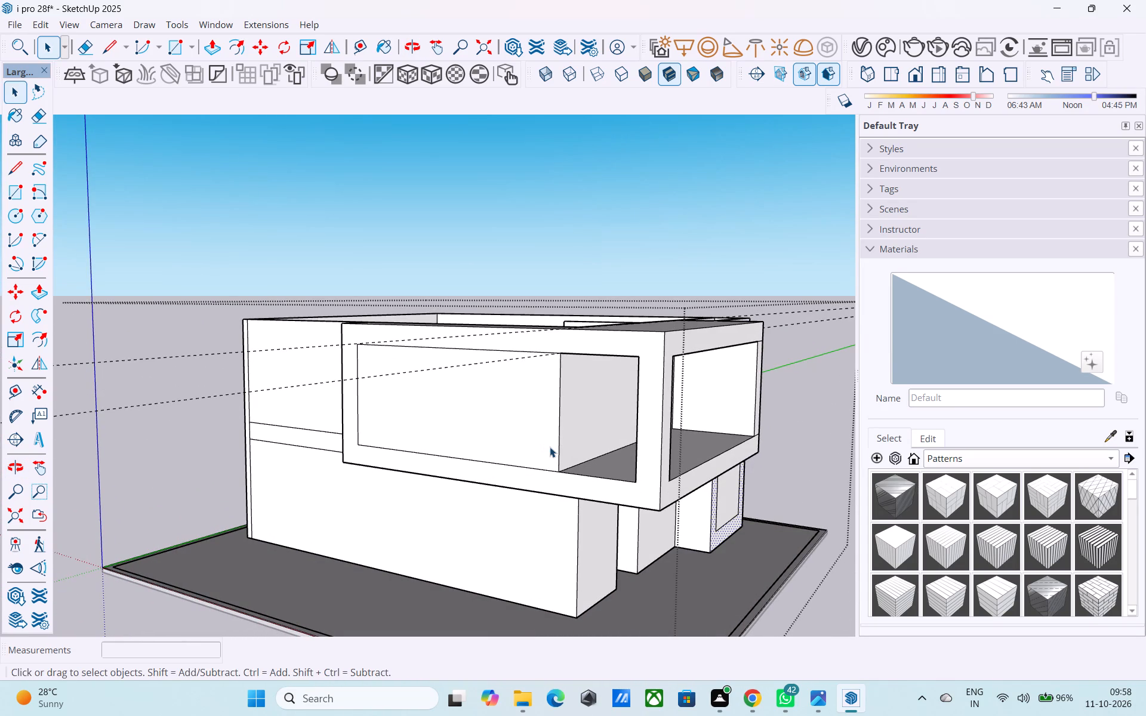
pyautogui.scroll(-1, 551, 447)
pyautogui.moveTo(553, 454); pyautogui.dragTo(556, 471, button='middle')
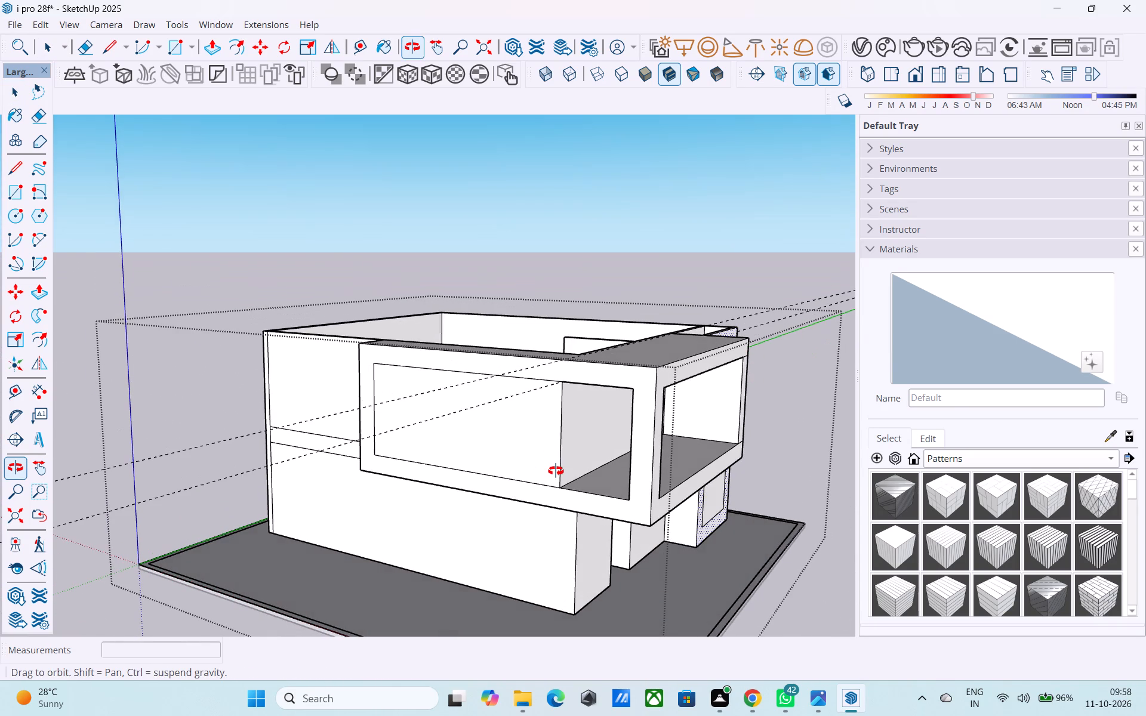
pyautogui.moveTo(556, 471); pyautogui.dragTo(557, 471, button='middle')
pyautogui.keyDown('shift'); pyautogui.middleClick(557, 471); pyautogui.keyUp('shift')
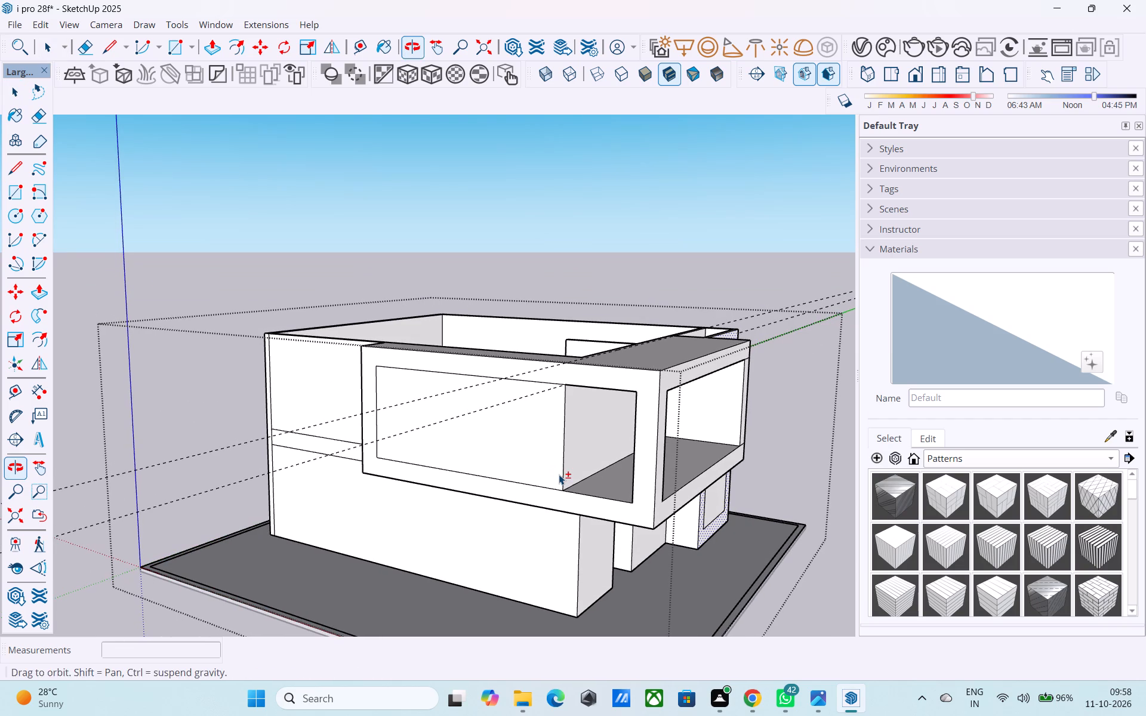
pyautogui.moveTo(559, 474); pyautogui.dragTo(377, 487, button='middle')
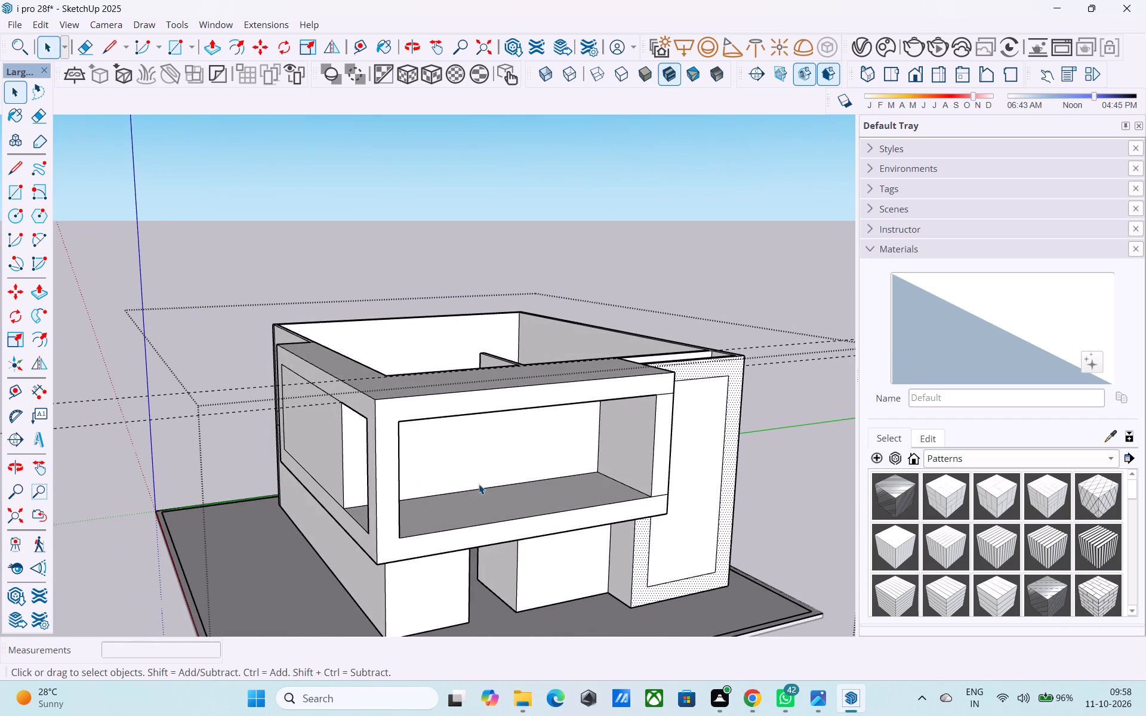
pyautogui.moveTo(462, 484); pyautogui.dragTo(349, 484, button='middle')
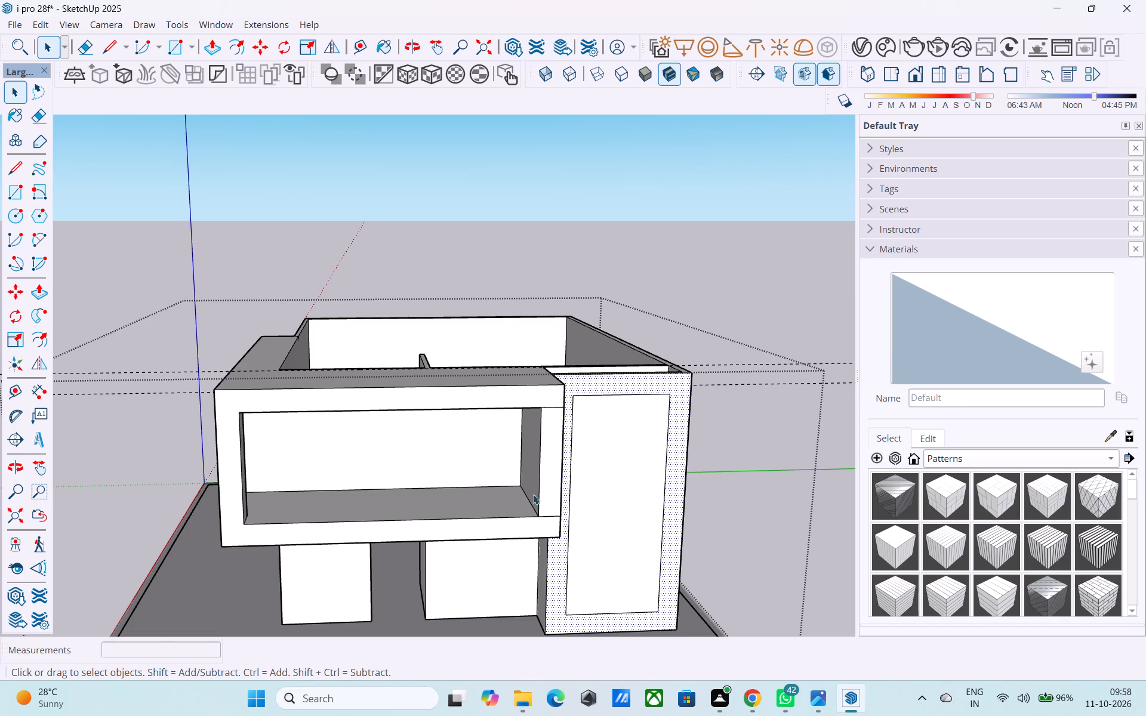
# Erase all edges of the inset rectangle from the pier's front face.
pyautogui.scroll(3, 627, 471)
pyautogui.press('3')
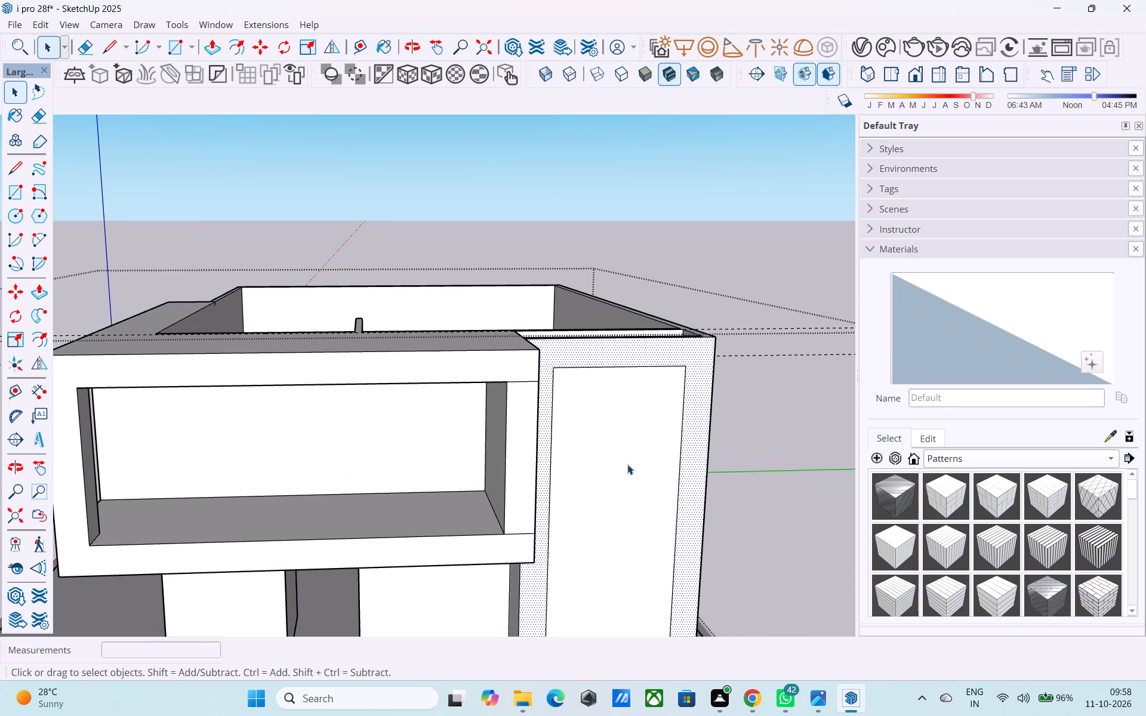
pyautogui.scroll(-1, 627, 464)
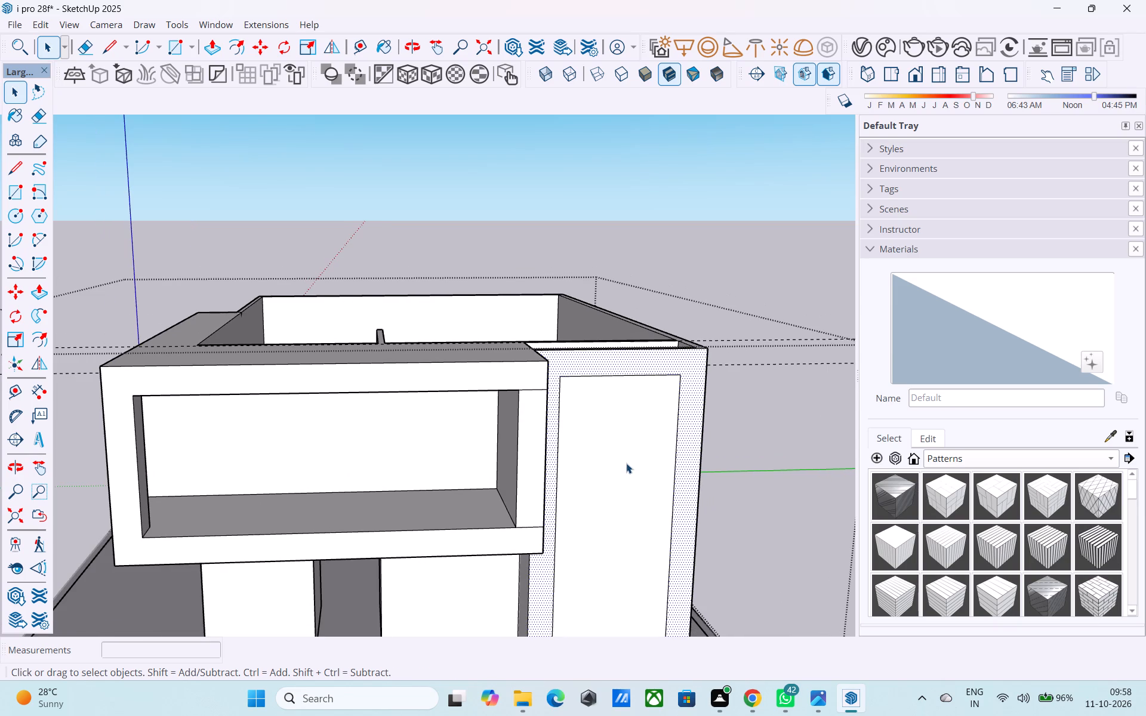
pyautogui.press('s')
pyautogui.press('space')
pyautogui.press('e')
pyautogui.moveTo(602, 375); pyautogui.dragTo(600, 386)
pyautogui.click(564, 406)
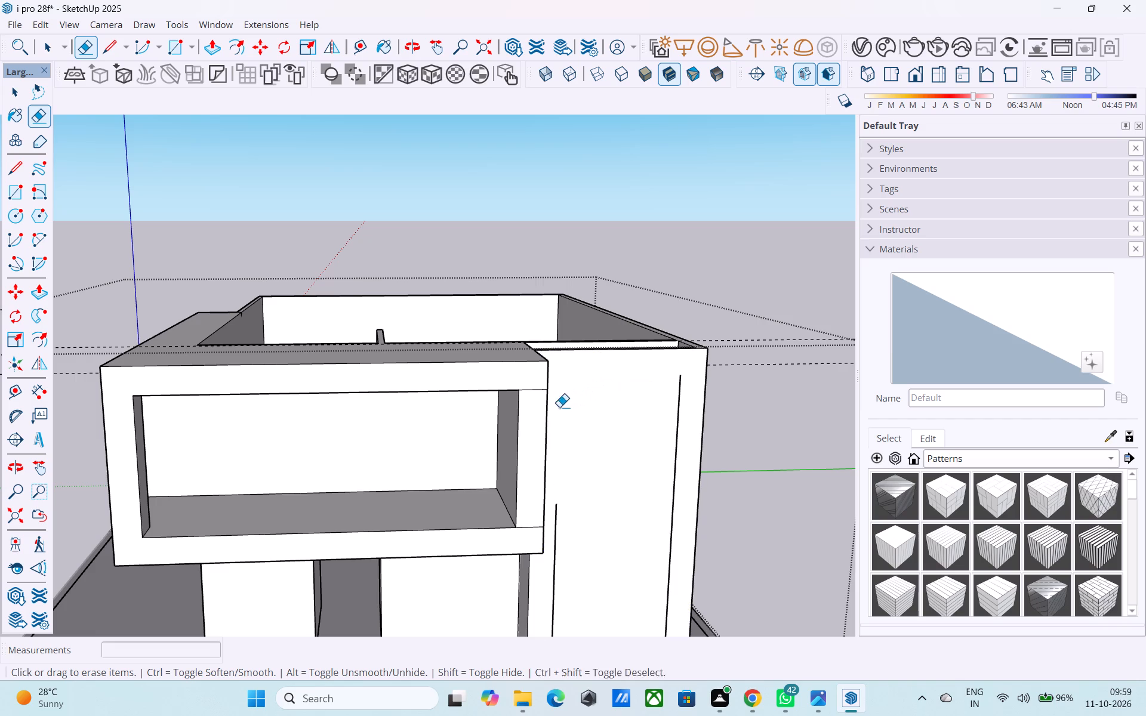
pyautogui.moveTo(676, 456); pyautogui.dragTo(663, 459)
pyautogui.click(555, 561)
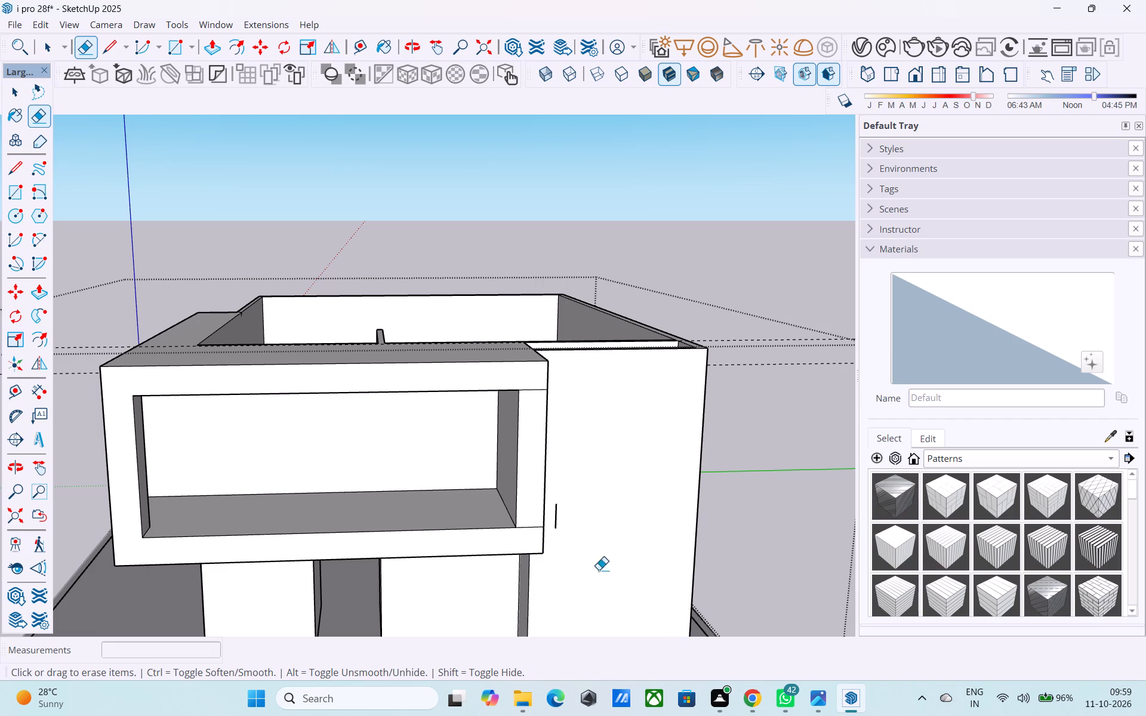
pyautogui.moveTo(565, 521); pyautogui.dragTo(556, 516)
# Offset the outline of the tall pier's front face inward 1.5'.
pyautogui.scroll(-4, 572, 526)
pyautogui.moveTo(574, 529); pyautogui.dragTo(527, 383, button='middle')
pyautogui.scroll(3, 551, 468)
pyautogui.click(552, 468)
pyautogui.scroll(1, 547, 425)
pyautogui.moveTo(547, 425); pyautogui.dragTo(524, 522, button='middle')
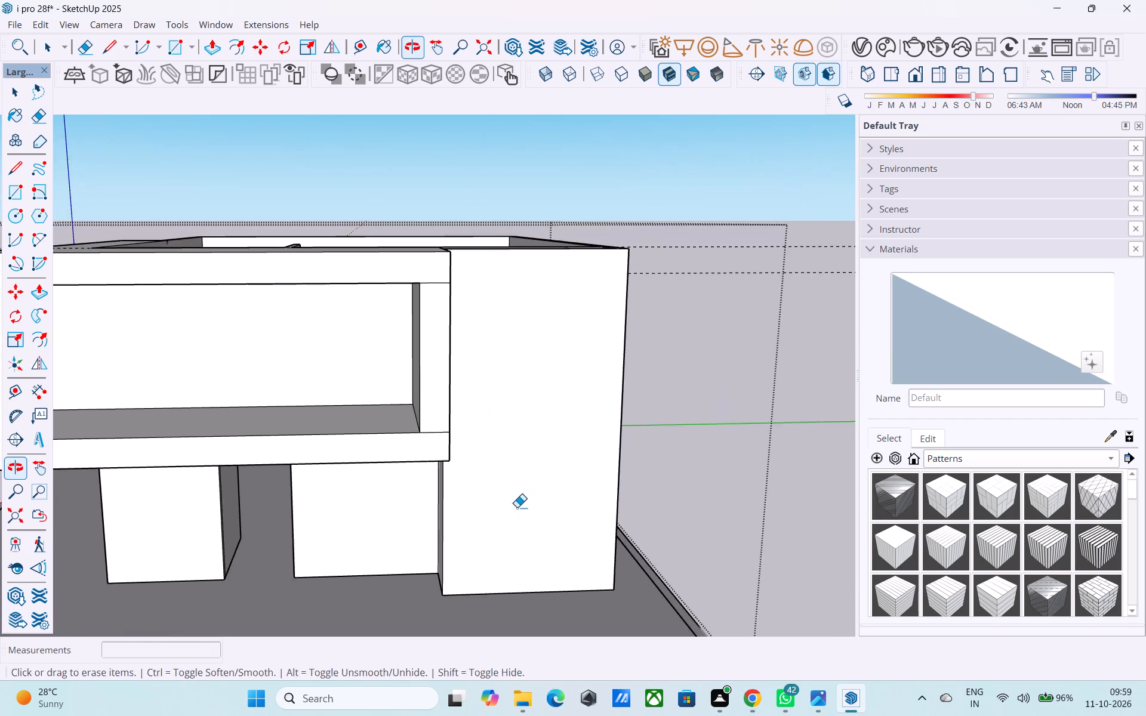
pyautogui.moveTo(512, 493); pyautogui.dragTo(455, 573, button='middle')
pyautogui.press('space')
pyautogui.keyDown('shift'); pyautogui.moveTo(443, 509); pyautogui.dragTo(459, 475, button='middle'); pyautogui.keyUp('shift')
pyautogui.click(459, 475)
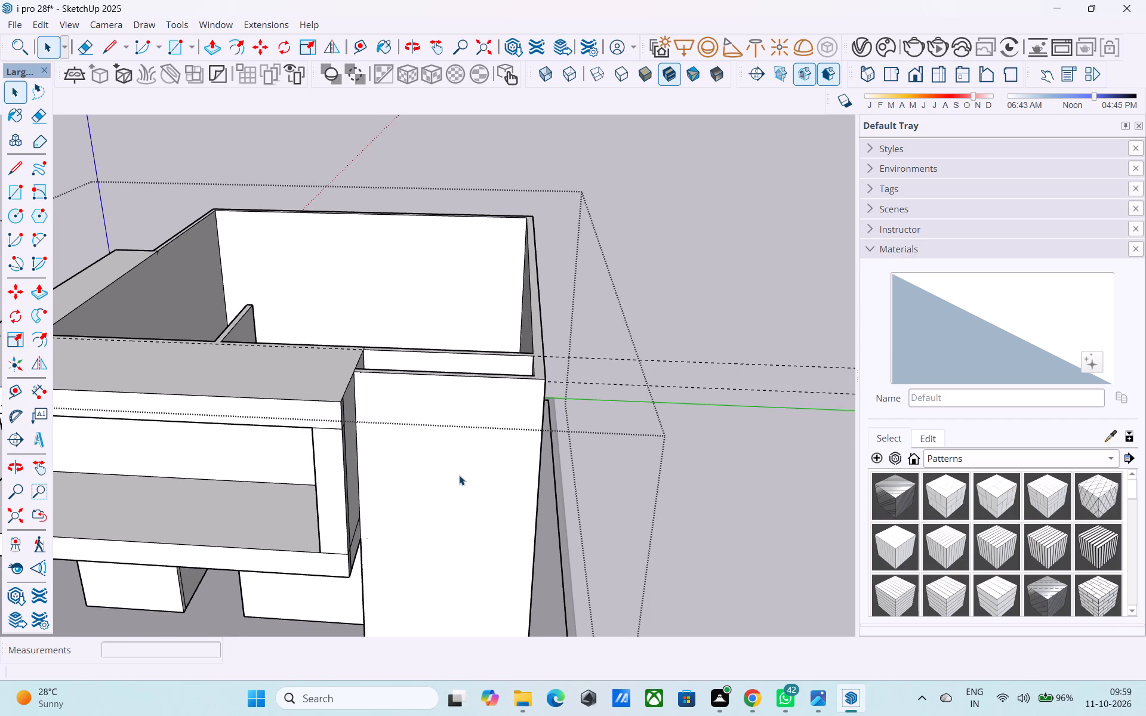
pyautogui.press('f')
pyautogui.click(459, 475)
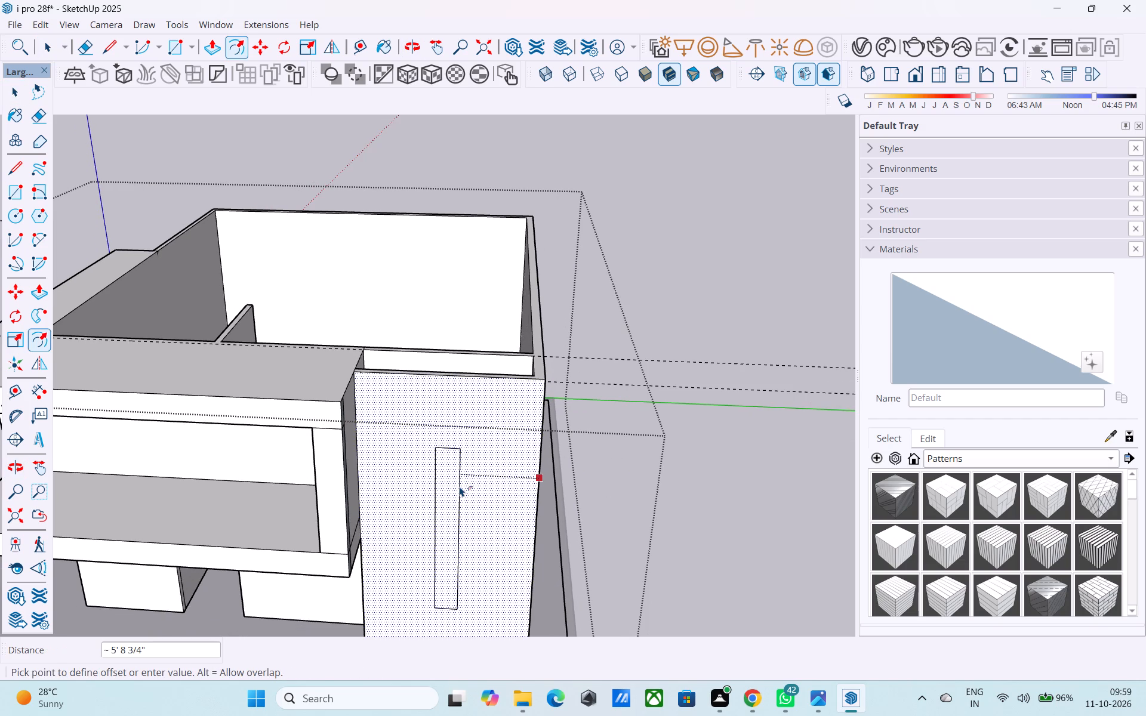
pyautogui.write("1.5'")
pyautogui.press('Return')
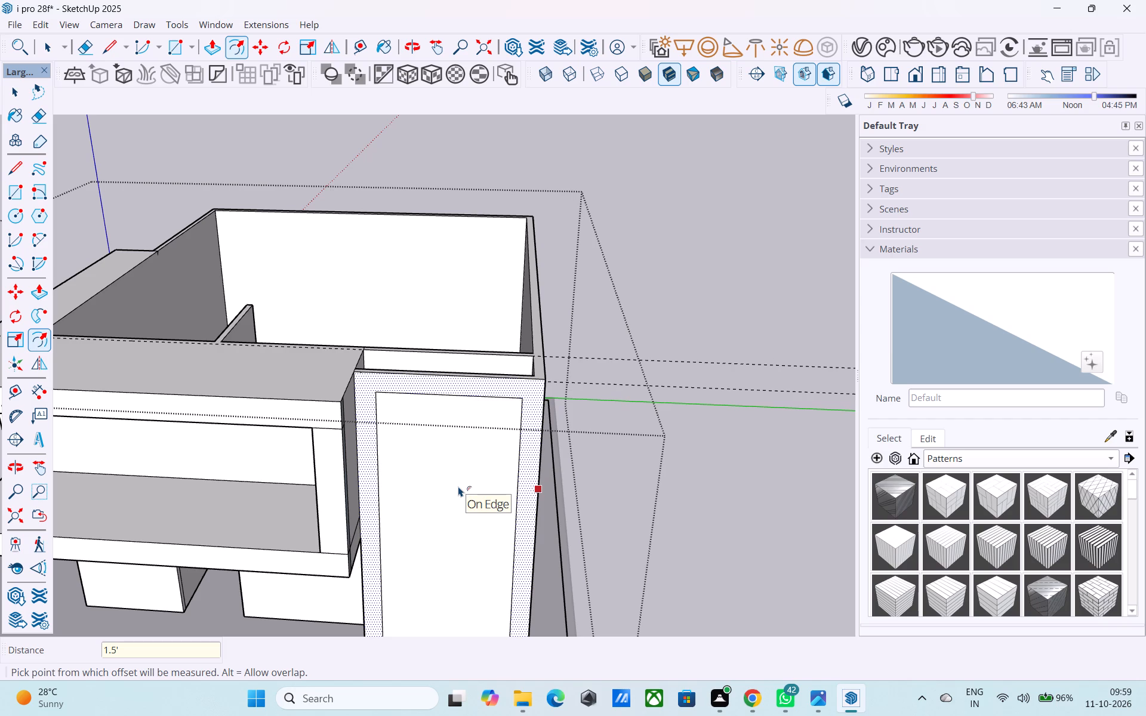
pyautogui.press('space')
# Pull the border around the pier's inset panel outward 6" with Push/Pull.
pyautogui.scroll(-3, 458, 486)
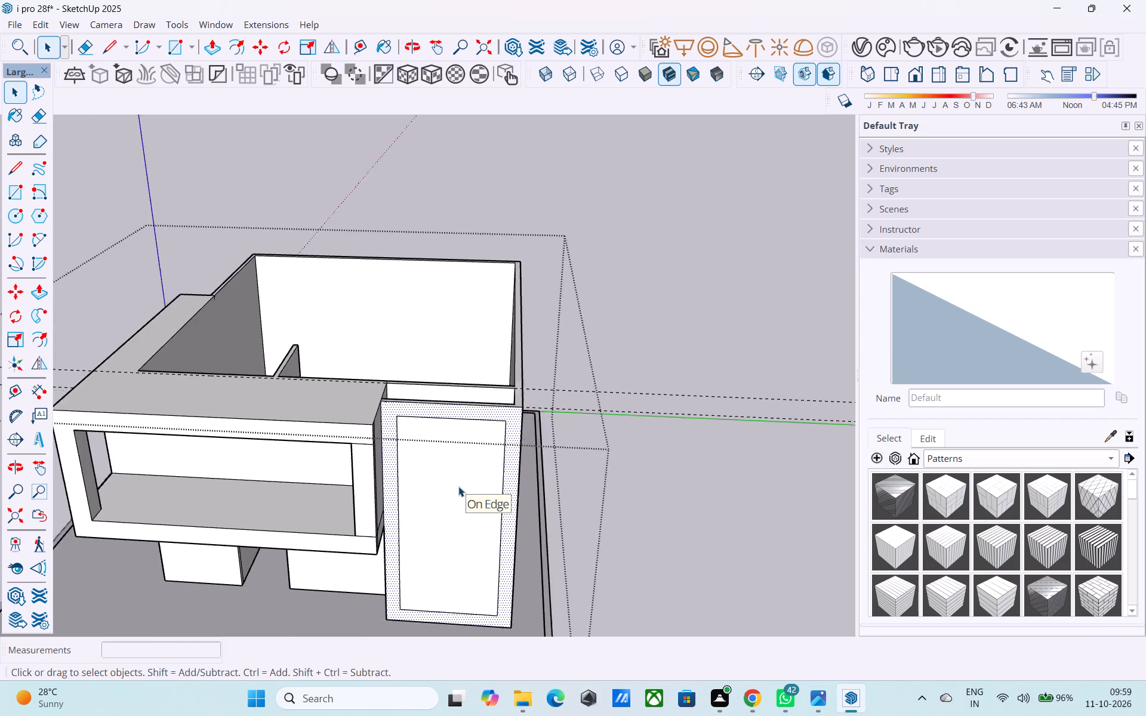
pyautogui.scroll(-2, 458, 486)
pyautogui.keyDown('shift'); pyautogui.moveTo(458, 486); pyautogui.dragTo(478, 372, button='middle'); pyautogui.keyUp('shift')
pyautogui.press('space')
pyautogui.scroll(3, 506, 410)
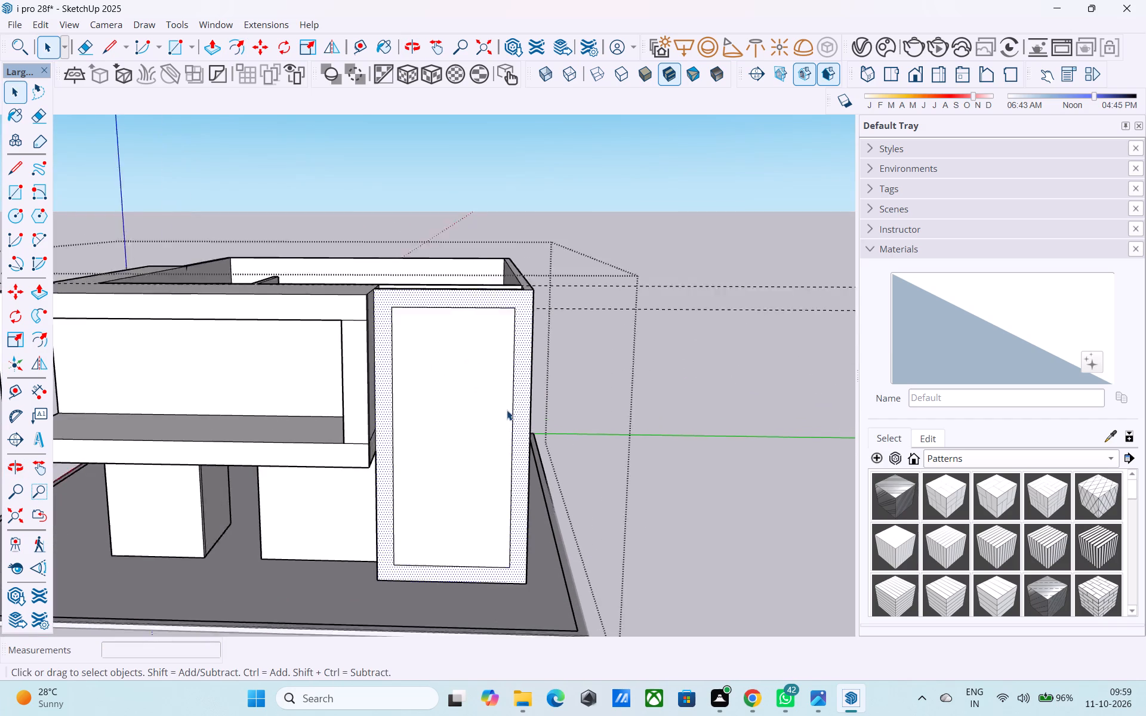
pyautogui.scroll(2, 507, 410)
pyautogui.click(520, 420)
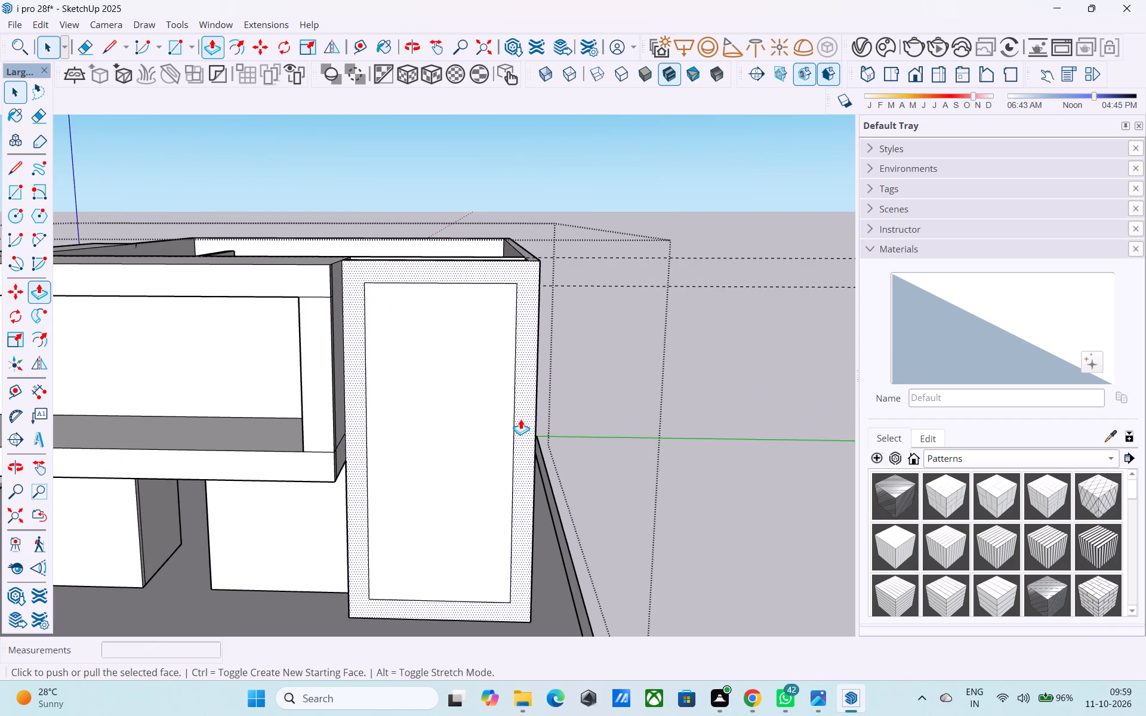
pyautogui.press('p')
pyautogui.click(520, 415)
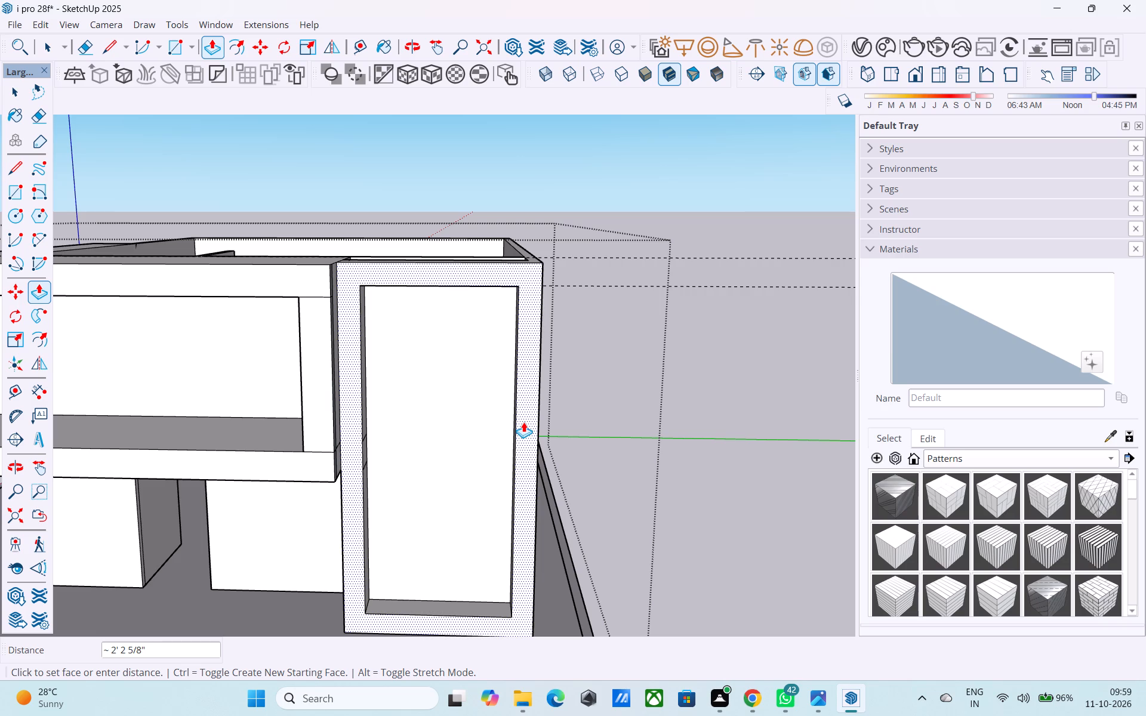
pyautogui.write('6"')
pyautogui.press('Return')
# Examine the framed pier beside the balcony from the front, the side and above.
pyautogui.moveTo(498, 454); pyautogui.dragTo(497, 497, button='middle')
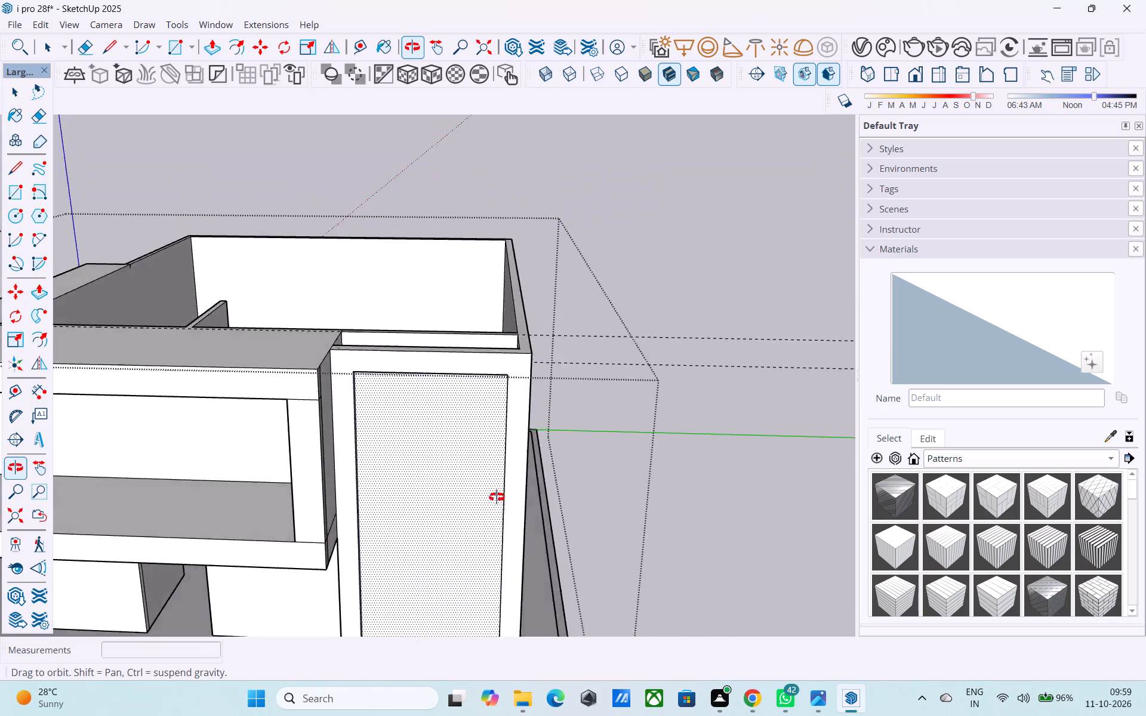
pyautogui.moveTo(497, 497); pyautogui.dragTo(594, 447, button='middle')
pyautogui.scroll(-5, 577, 455)
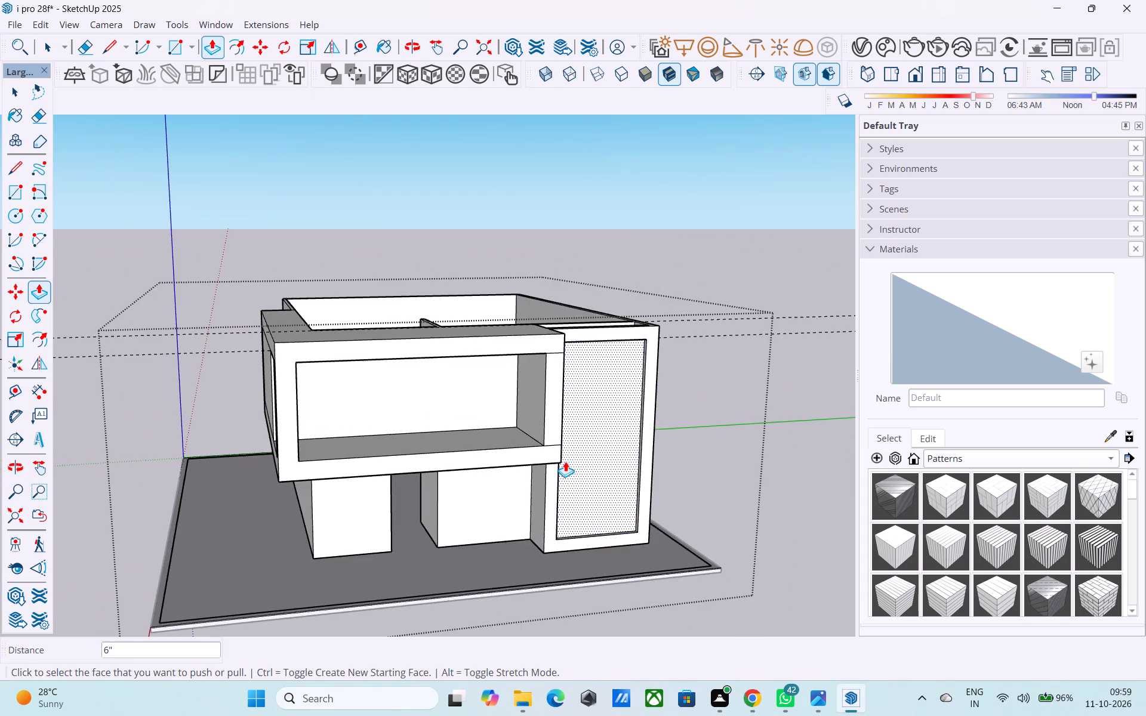
pyautogui.moveTo(553, 449); pyautogui.dragTo(498, 416, button='middle')
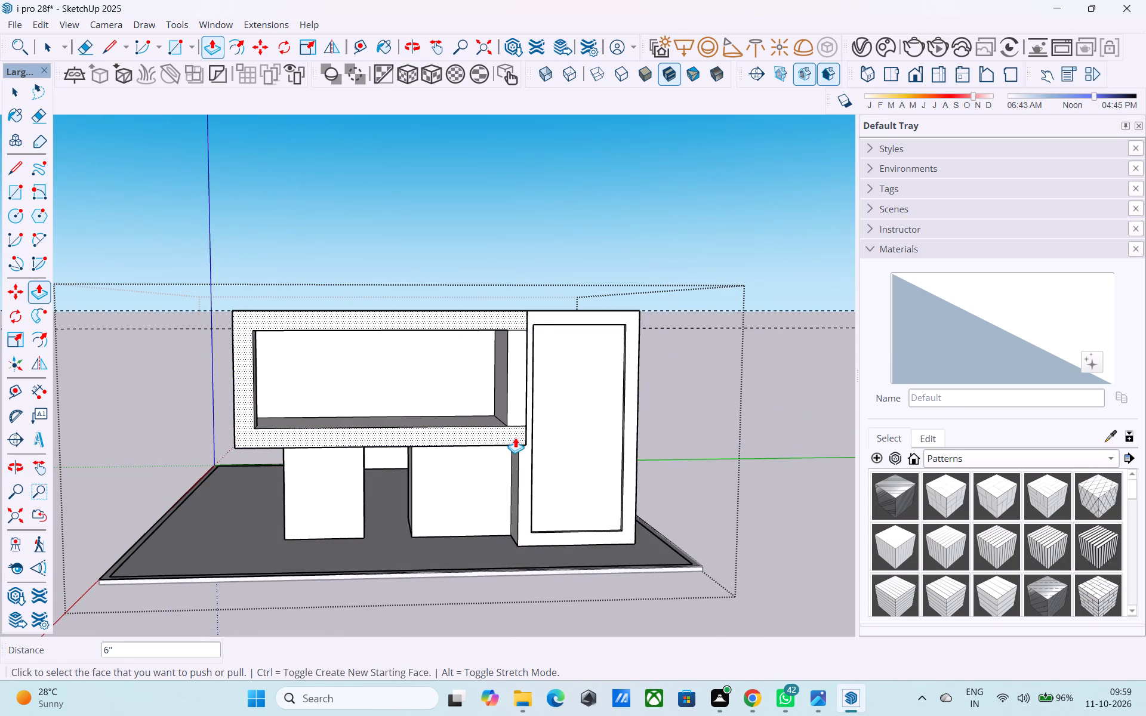
pyautogui.moveTo(516, 438); pyautogui.dragTo(516, 449, button='middle')
pyautogui.middleClick(508, 453)
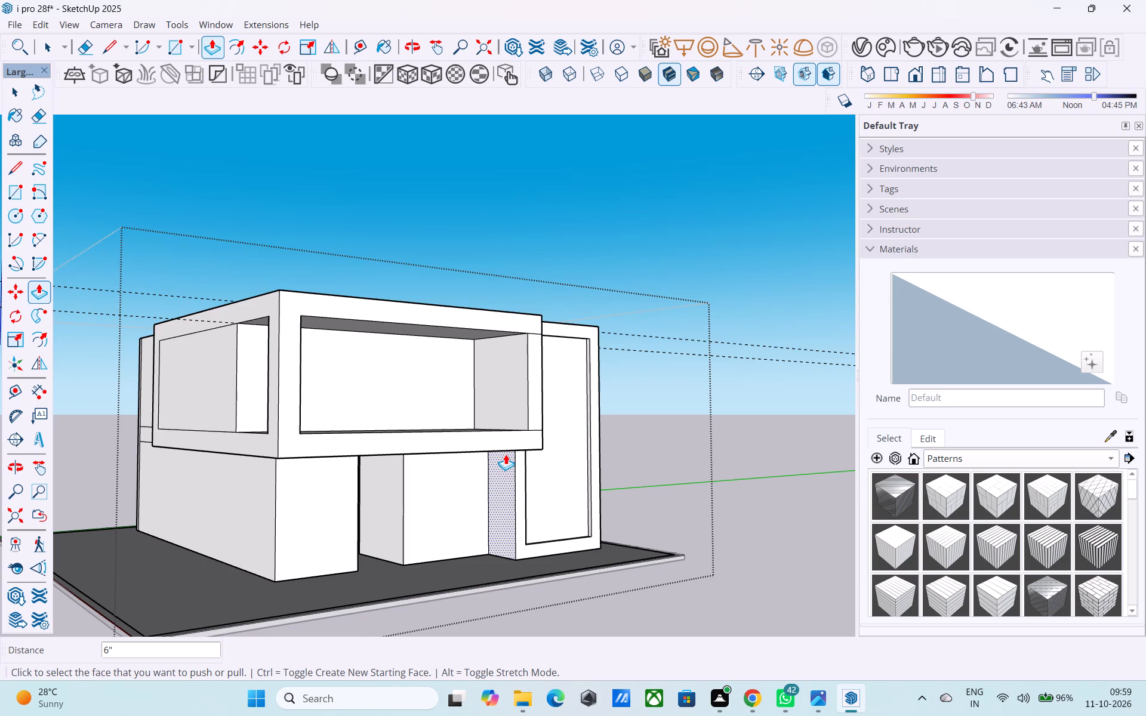
pyautogui.moveTo(481, 457); pyautogui.dragTo(478, 465, button='middle')
pyautogui.press('space')
pyautogui.moveTo(479, 456); pyautogui.dragTo(389, 603, button='middle')
pyautogui.keyDown('shift'); pyautogui.moveTo(476, 471); pyautogui.dragTo(393, 612, button='middle'); pyautogui.keyUp('shift')
pyautogui.keyDown('shift'); pyautogui.moveTo(390, 584); pyautogui.dragTo(336, 537, button='middle'); pyautogui.keyUp('shift')
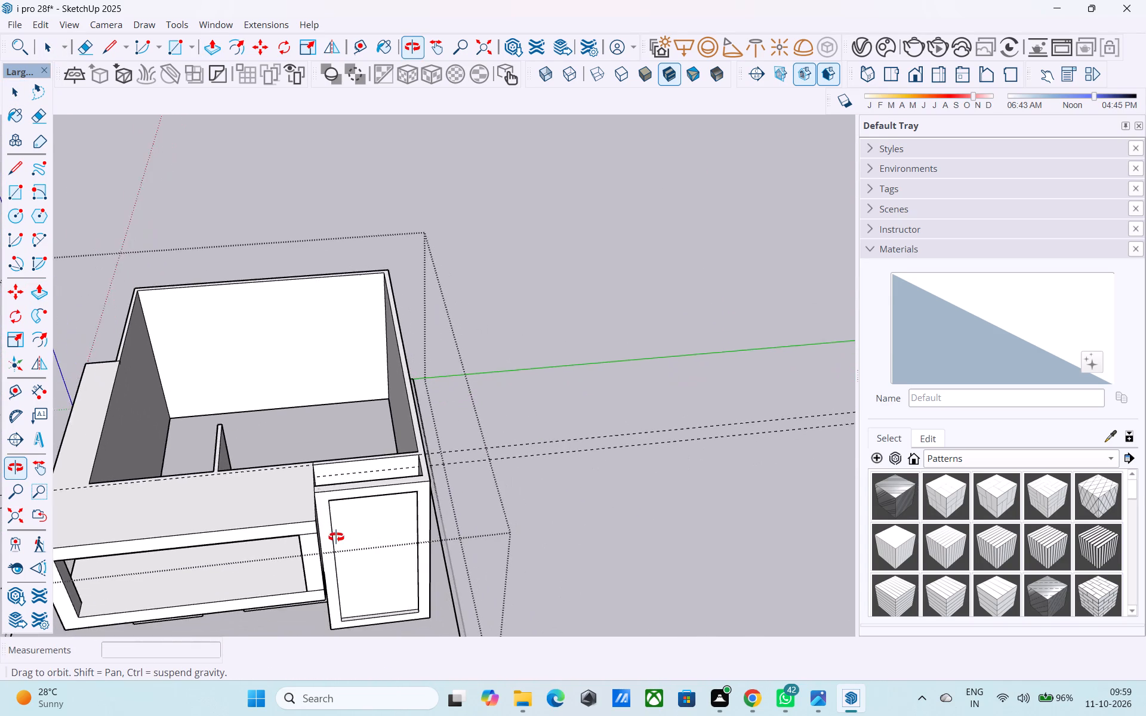
pyautogui.keyDown('shift'); pyautogui.moveTo(336, 537); pyautogui.dragTo(339, 608, button='middle'); pyautogui.keyUp('shift')
pyautogui.press('r')
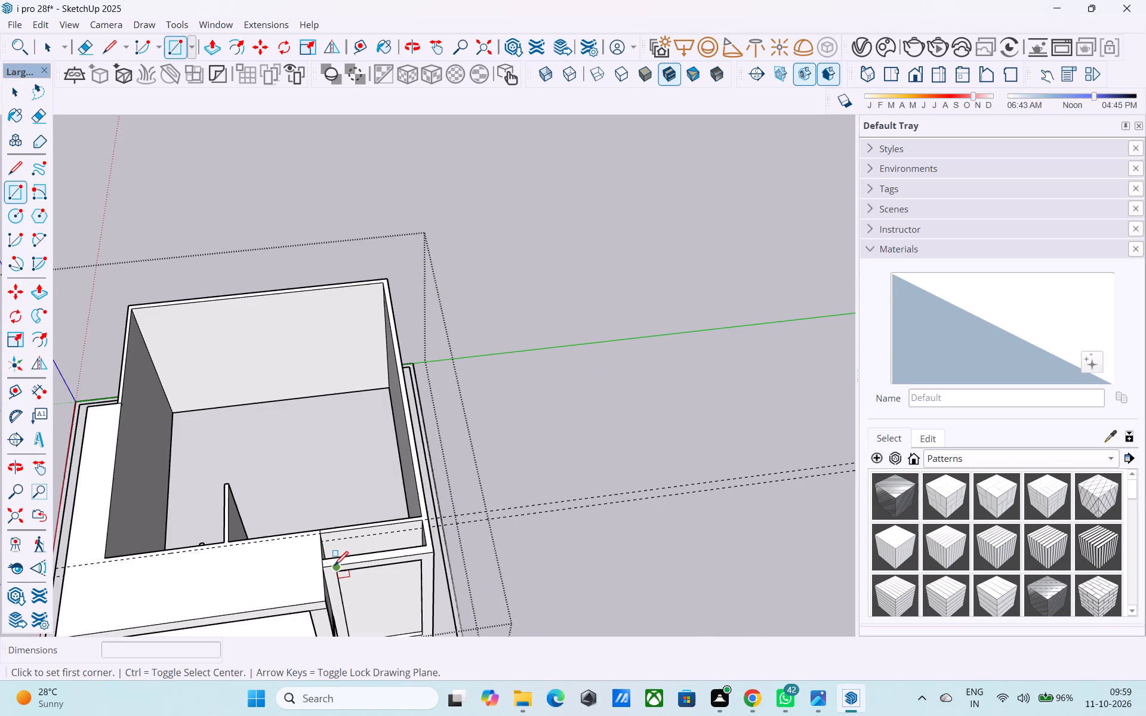
pyautogui.press('space')
# Erase the two short horizontal seams on the front of the balcony frame, at its end beside the pier.
pyautogui.moveTo(332, 571); pyautogui.dragTo(408, 388, button='middle')
pyautogui.keyDown('shift'); pyautogui.moveTo(400, 417); pyautogui.dragTo(409, 496, button='middle'); pyautogui.keyUp('shift')
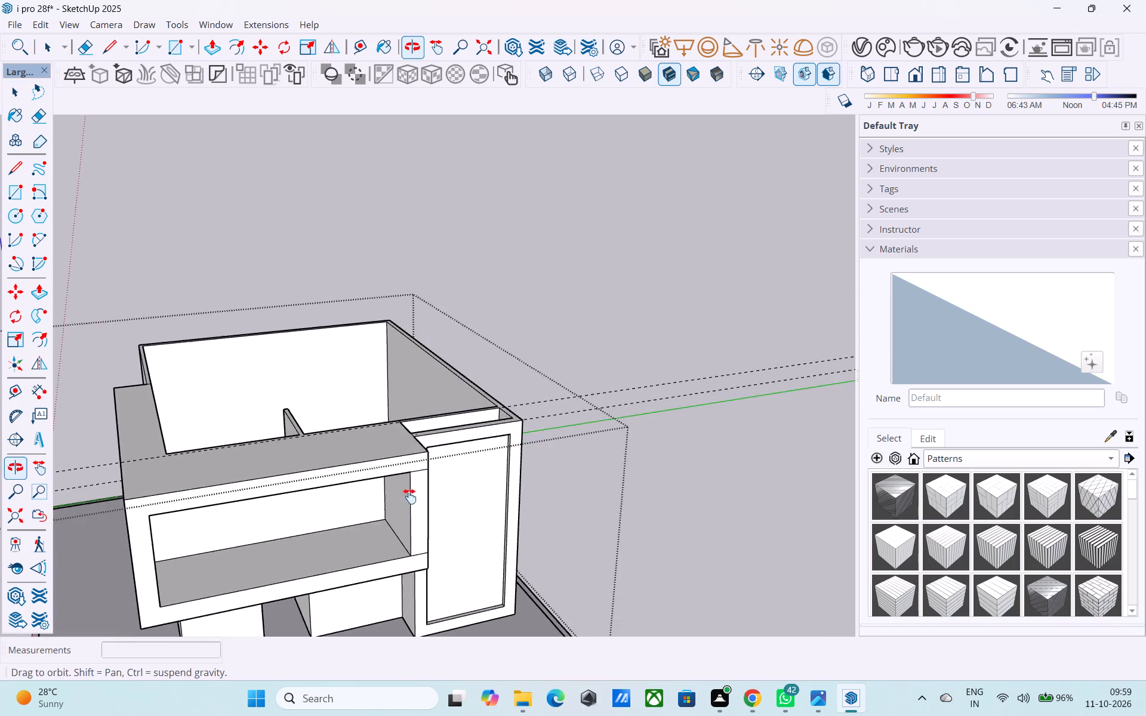
pyautogui.keyDown('shift'); pyautogui.moveTo(409, 496); pyautogui.dragTo(396, 461, button='middle'); pyautogui.keyUp('shift')
pyautogui.scroll(5, 399, 460)
pyautogui.press('e')
pyautogui.click(396, 402)
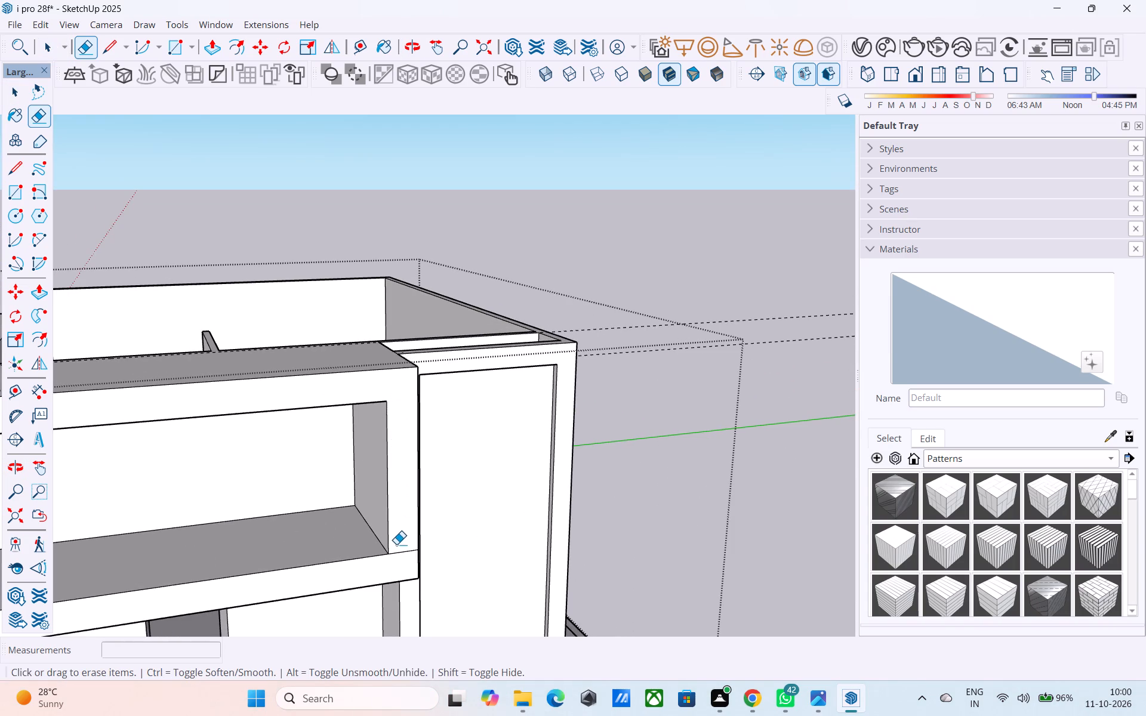
pyautogui.click(399, 550)
# Examine the balcony frame and the side of the building around the corner.
pyautogui.scroll(-6, 395, 544)
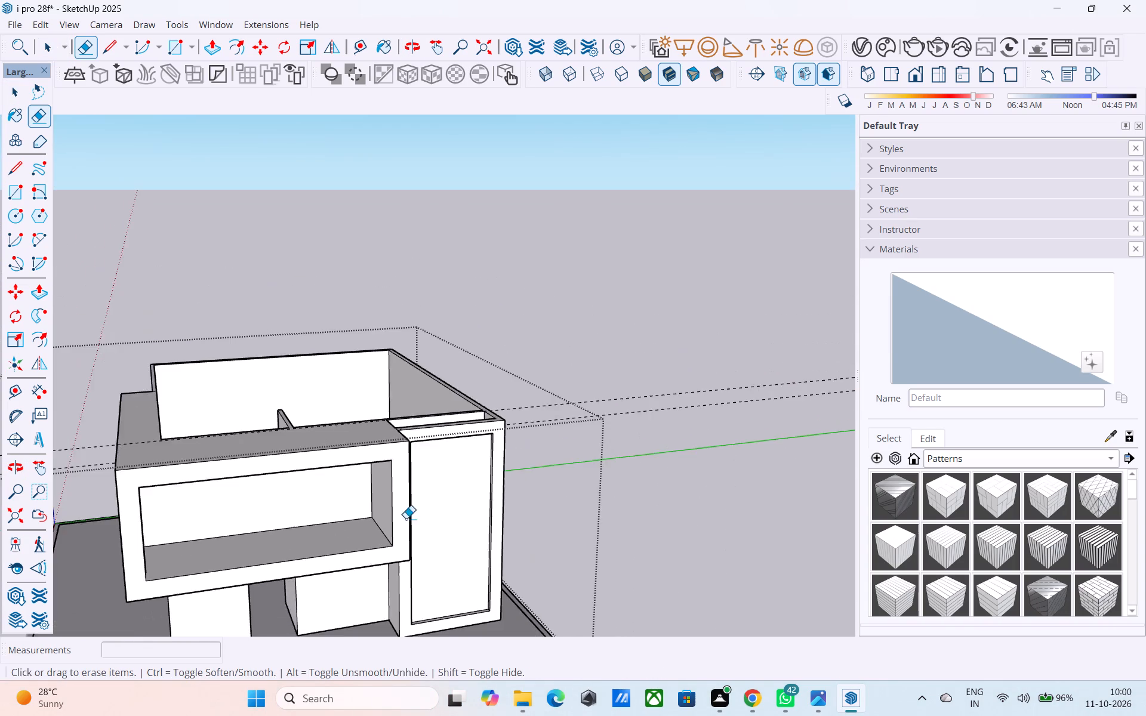
pyautogui.scroll(-4, 402, 513)
pyautogui.press('space')
pyautogui.keyDown('shift'); pyautogui.moveTo(378, 536); pyautogui.dragTo(449, 452, button='middle'); pyautogui.keyUp('shift')
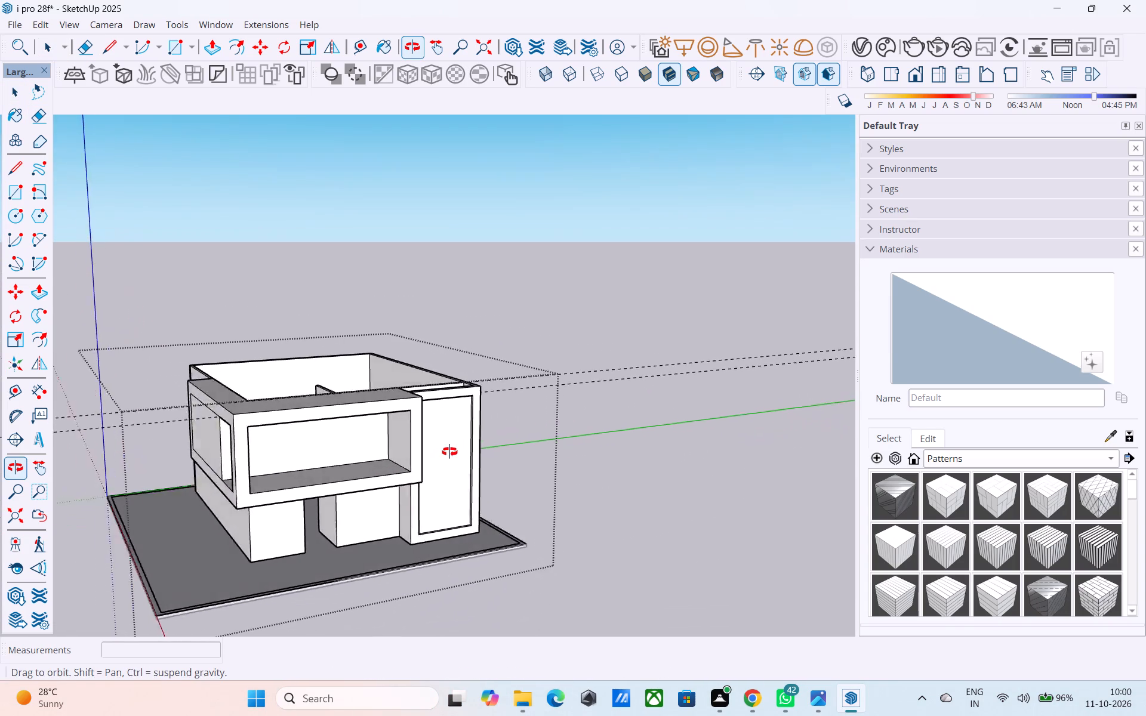
pyautogui.keyDown('shift'); pyautogui.moveTo(449, 452); pyautogui.dragTo(470, 444, button='middle'); pyautogui.keyUp('shift')
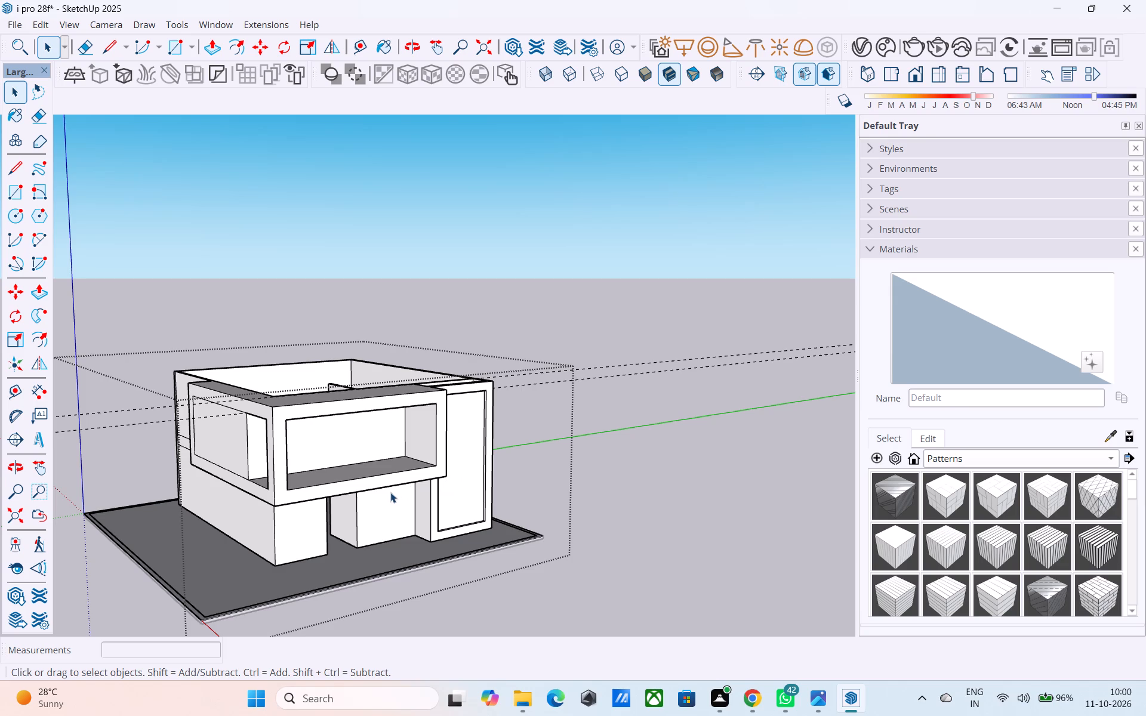
pyautogui.moveTo(390, 492); pyautogui.dragTo(436, 473, button='middle')
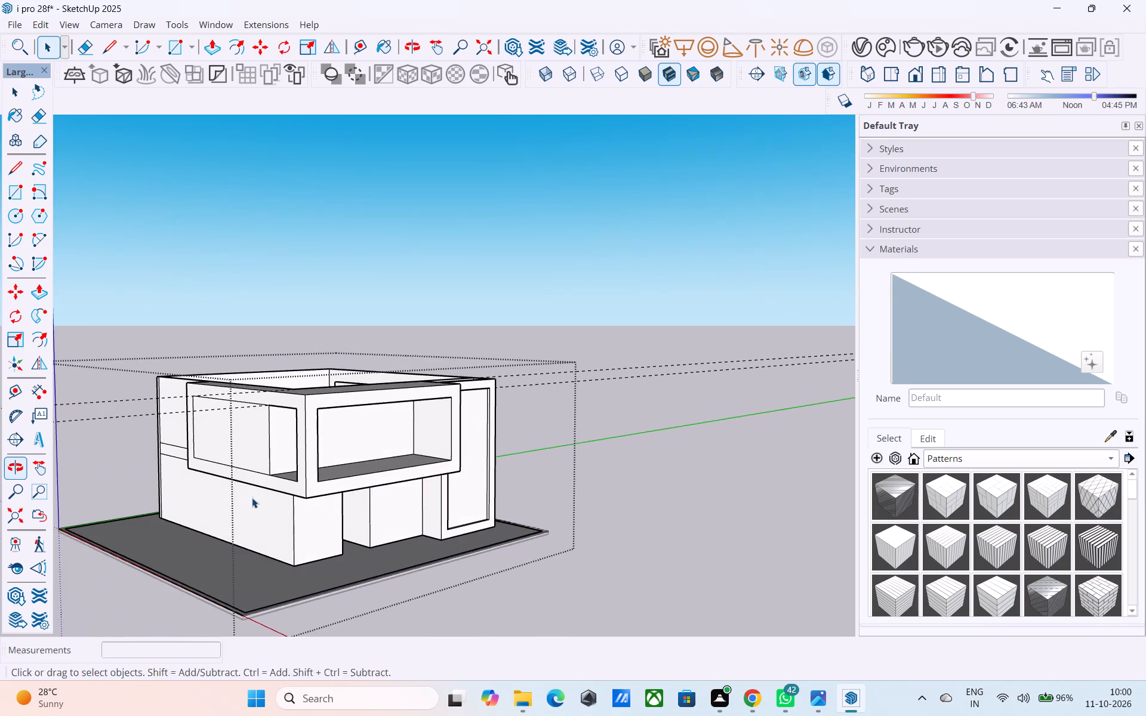
pyautogui.moveTo(252, 498); pyautogui.dragTo(449, 484, button='middle')
pyautogui.moveTo(381, 490); pyautogui.dragTo(371, 578, button='middle')
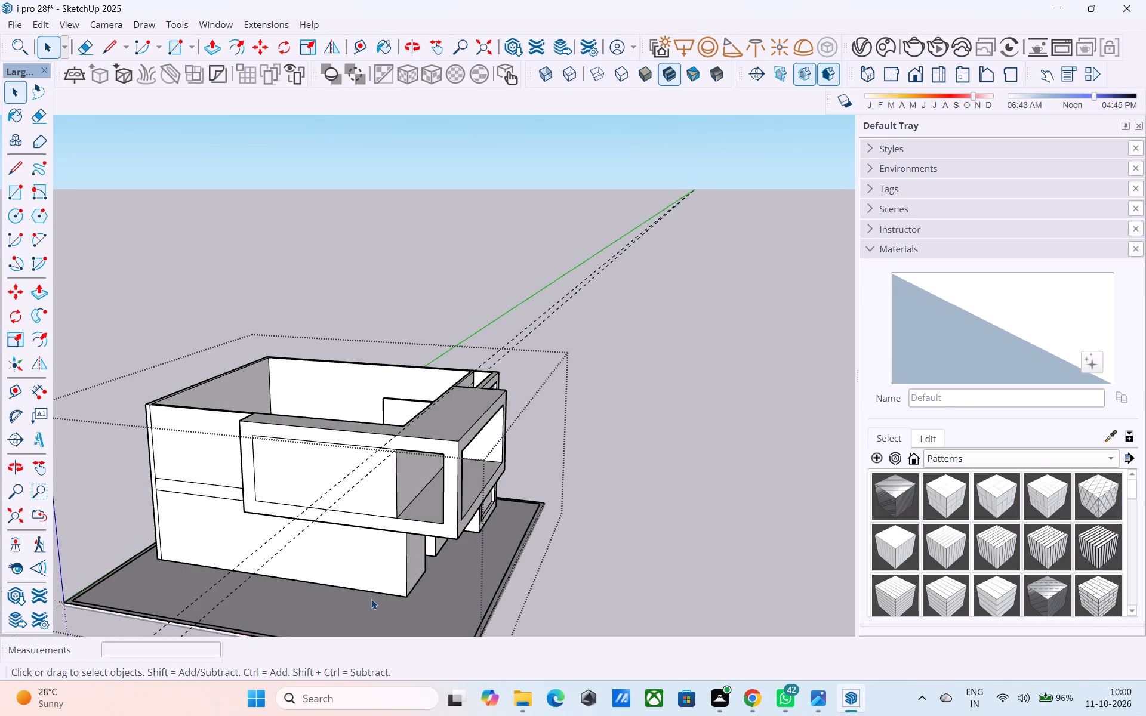
pyautogui.moveTo(366, 582); pyautogui.dragTo(348, 555, button='middle')
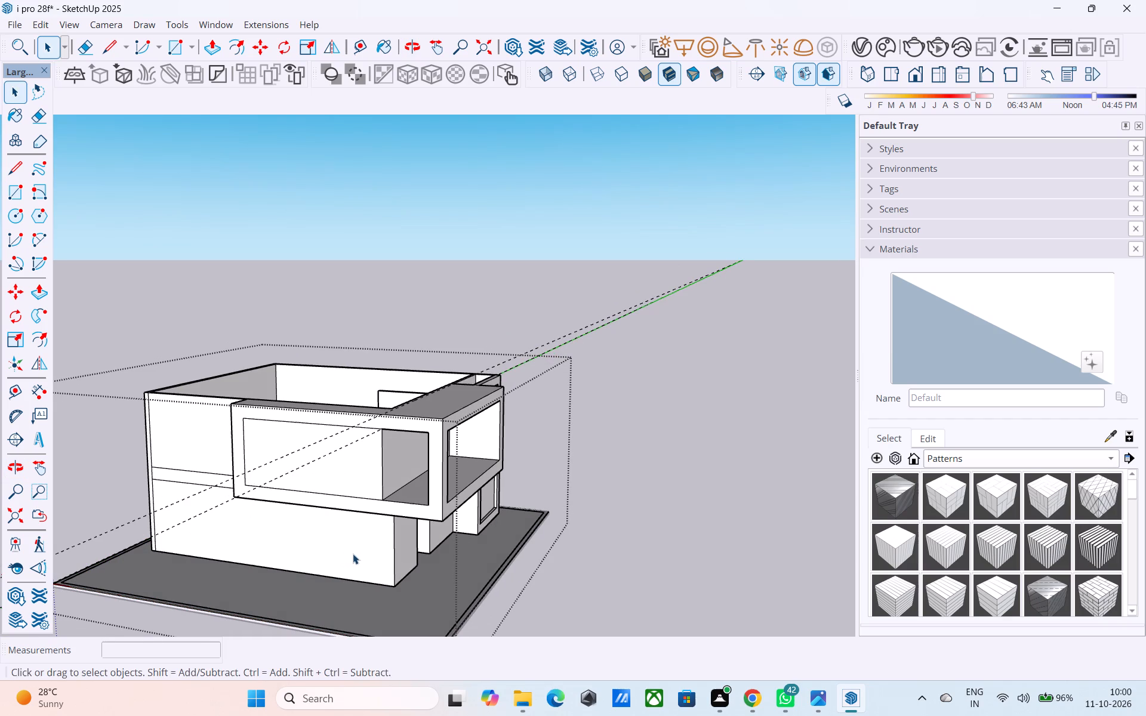
# Draw a 38' by 41' 6" rectangle between opposite inner wall corners to cover the open top of the upper floor.
pyautogui.scroll(-1, 340, 543)
pyautogui.moveTo(338, 543); pyautogui.dragTo(226, 683, button='middle')
pyautogui.moveTo(204, 459); pyautogui.dragTo(166, 486, button='middle')
pyautogui.press('r')
pyautogui.scroll(4, 178, 371)
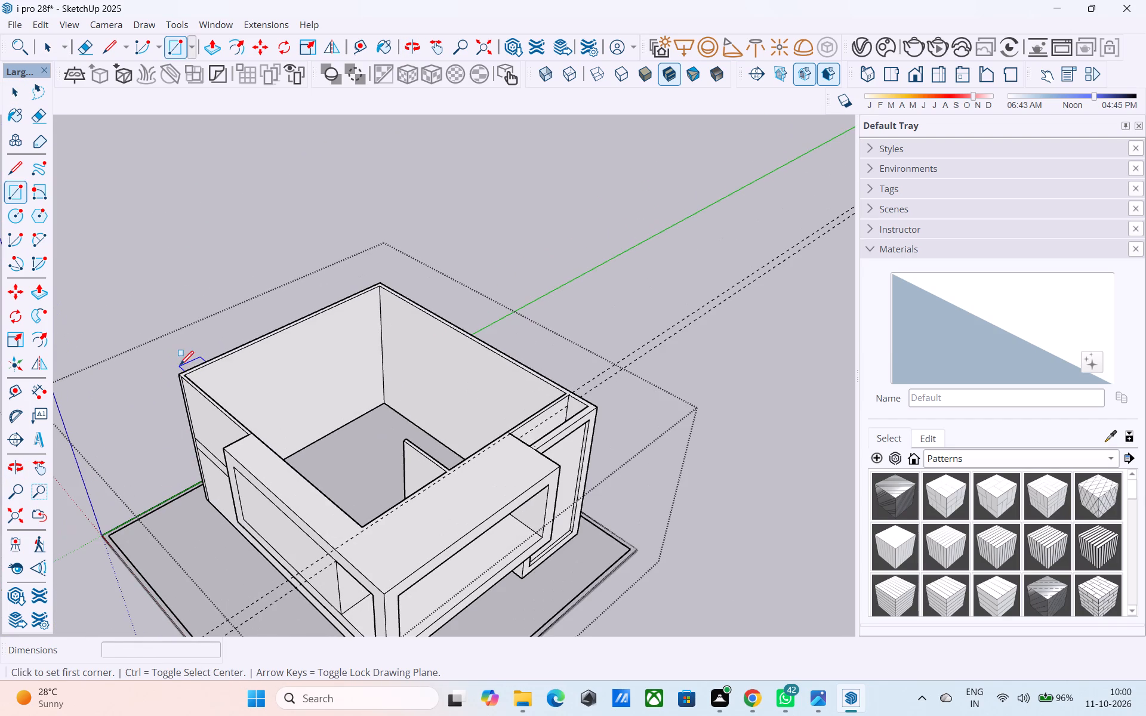
pyautogui.click(187, 374)
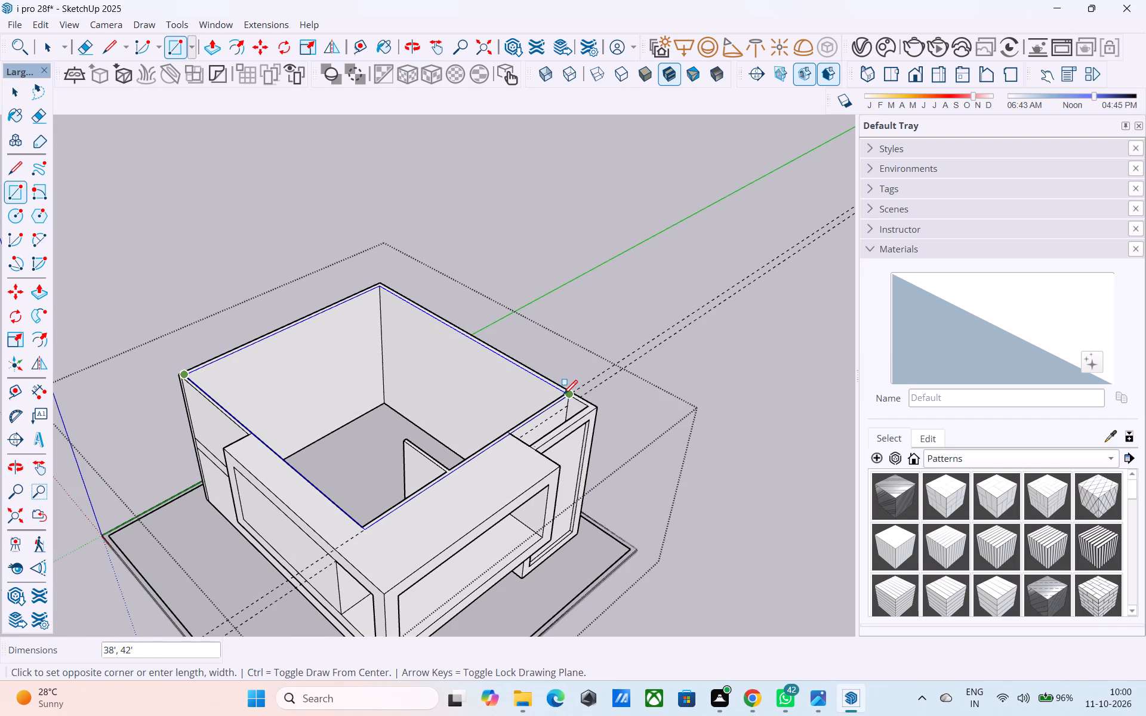
pyautogui.scroll(7, 563, 391)
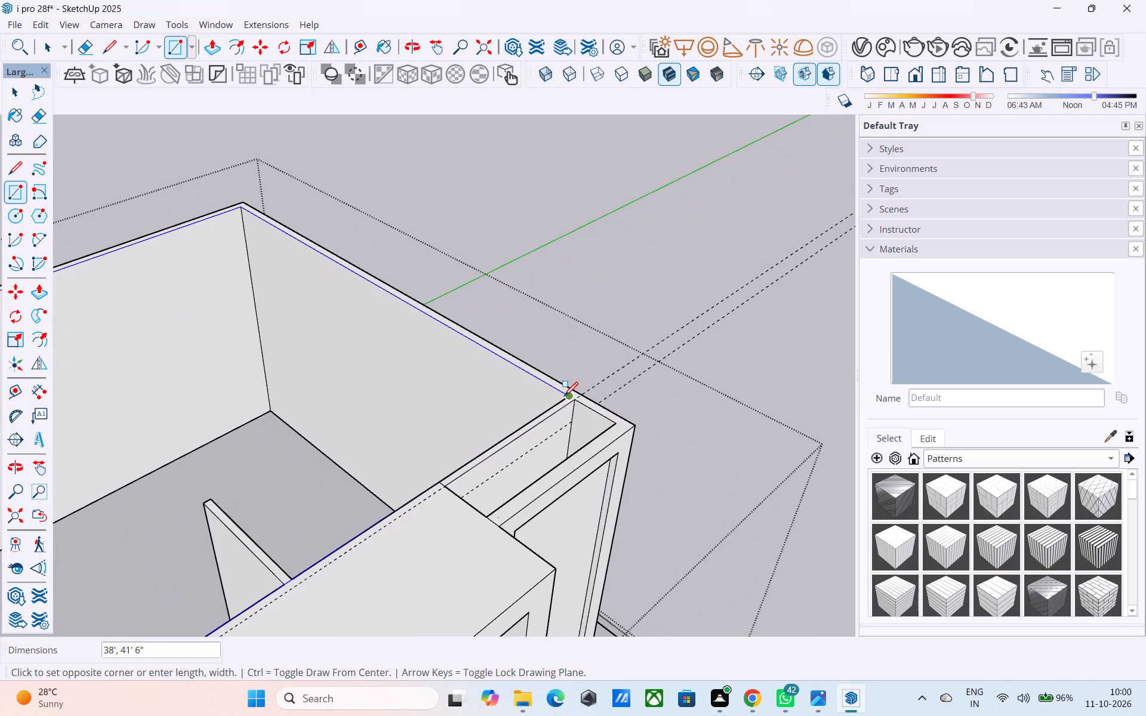
pyautogui.click(564, 397)
pyautogui.scroll(-6, 564, 397)
pyautogui.press('space')
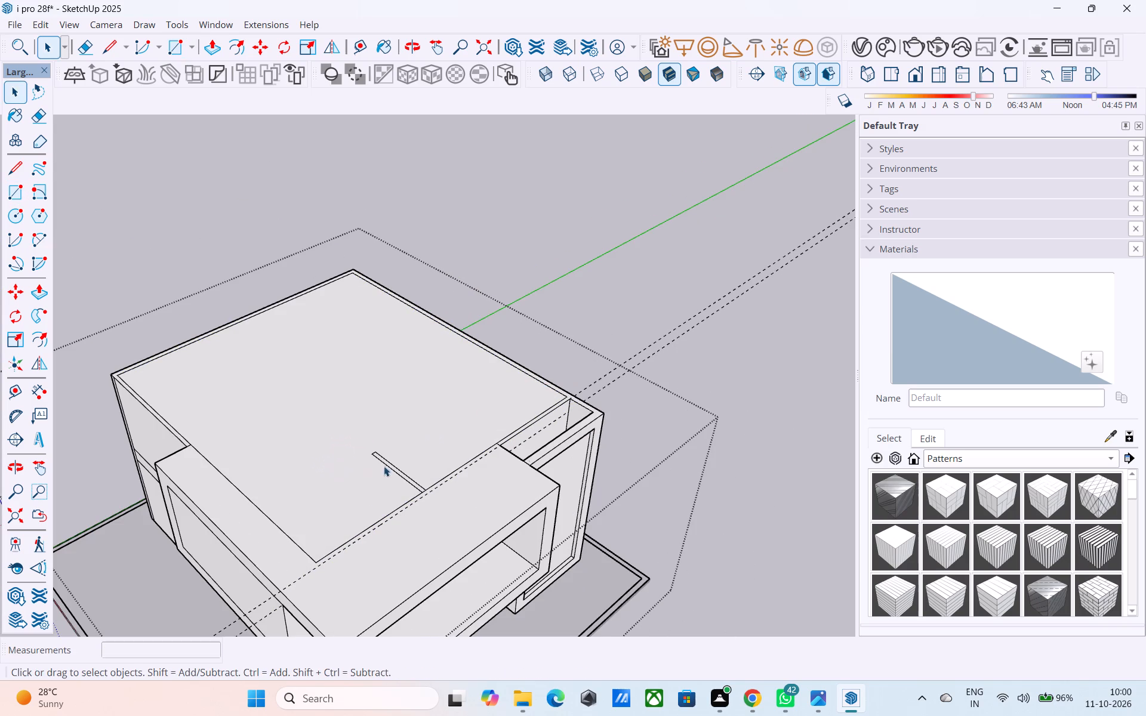
# Push the narrow partition wall strip in the roof face down about 6".
pyautogui.scroll(11, 391, 468)
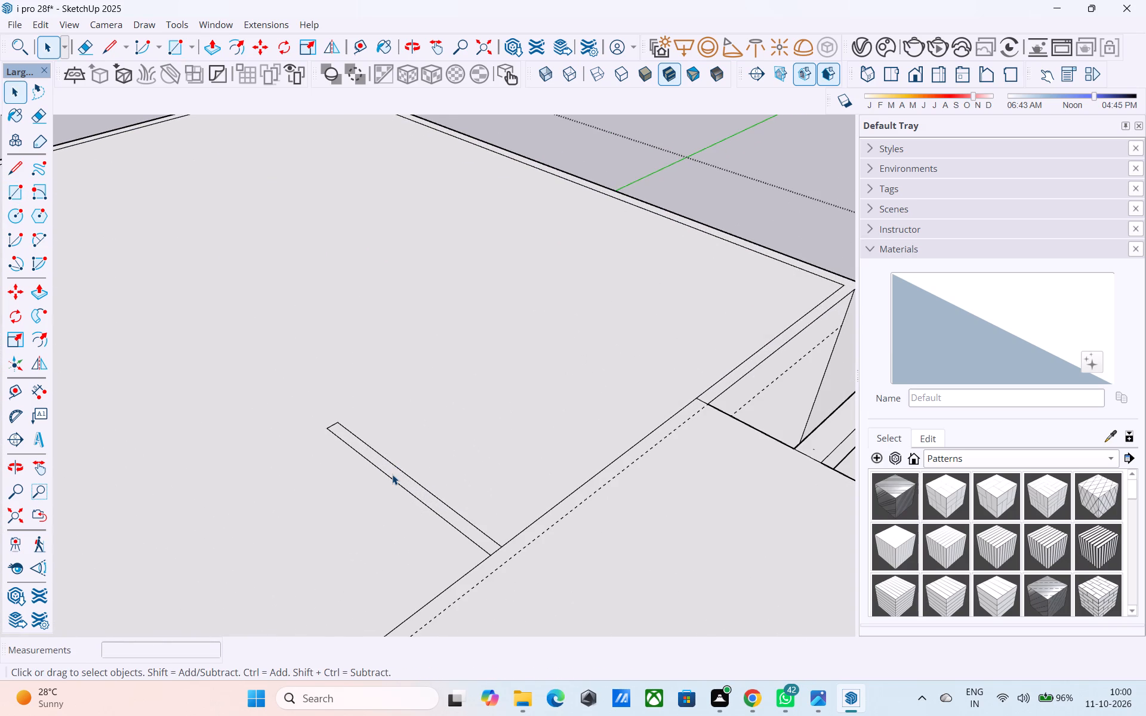
pyautogui.click(392, 474)
pyautogui.press('p')
pyautogui.click(392, 474)
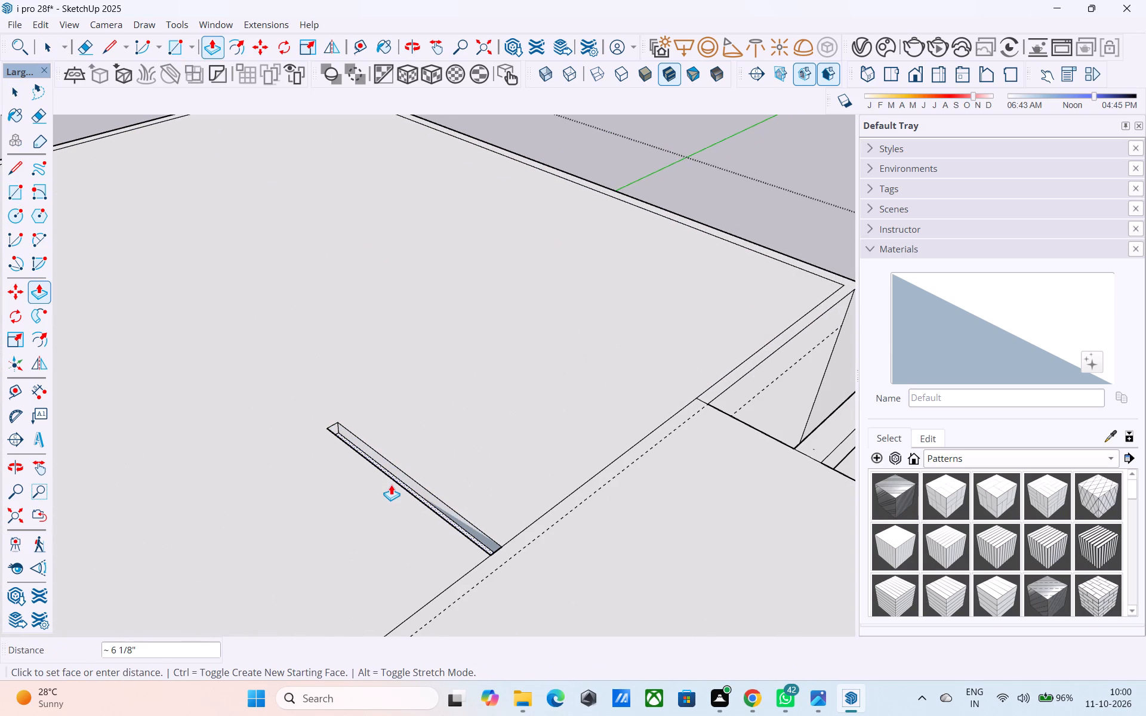
pyautogui.click(391, 484)
pyautogui.press('space')
# Cap the narrow slot in the roof face with a rectangle about 8' 3 1/2" by 6", and erase its outline.
pyautogui.press('r')
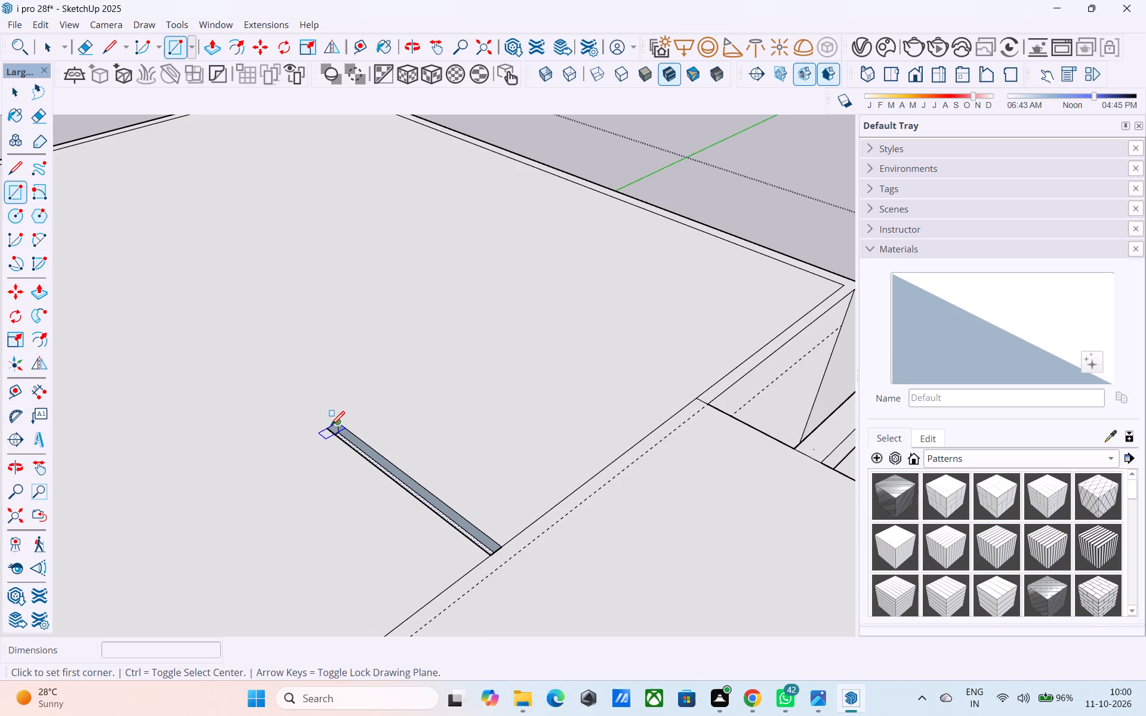
pyautogui.click(325, 427)
pyautogui.click(502, 549)
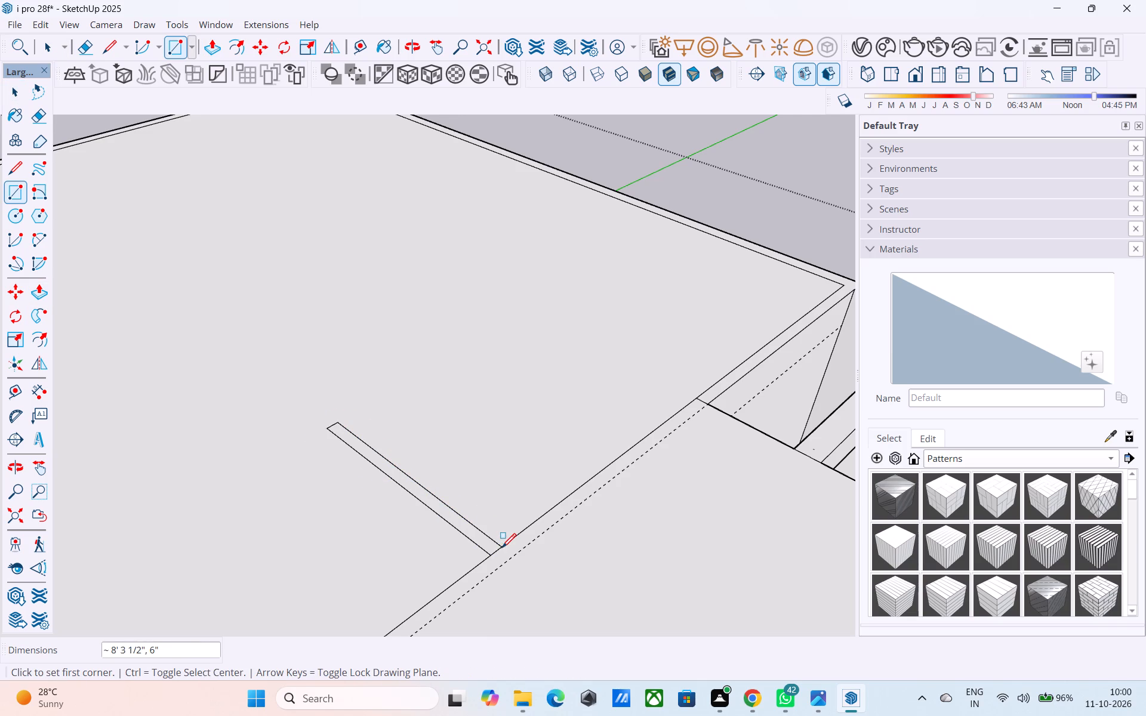
pyautogui.press('e')
pyautogui.moveTo(497, 532); pyautogui.dragTo(380, 566)
pyautogui.moveTo(351, 417); pyautogui.dragTo(313, 442)
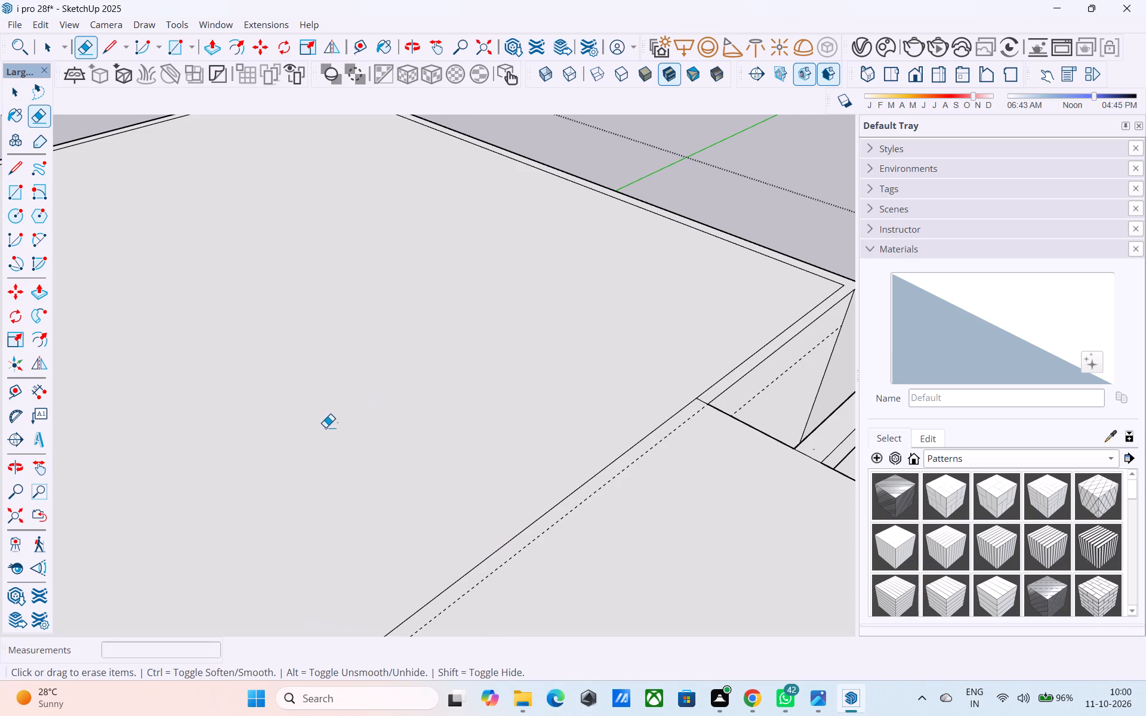
pyautogui.scroll(-10, 325, 427)
pyautogui.press('space')
# Examine the covered roof, the balcony frame and the pier from above, the side and the front.
pyautogui.moveTo(325, 450); pyautogui.dragTo(354, 405, button='middle')
pyautogui.scroll(-2, 355, 405)
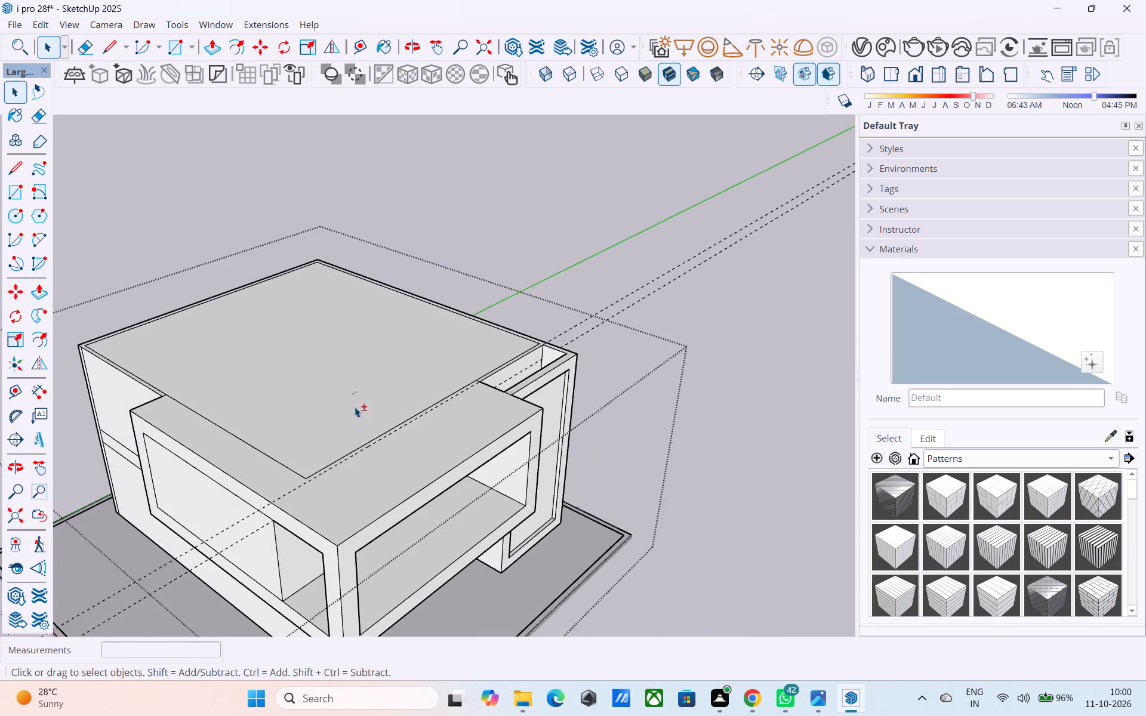
pyautogui.keyDown('shift'); pyautogui.moveTo(355, 407); pyautogui.dragTo(573, 327, button='middle'); pyautogui.keyUp('shift')
pyautogui.keyDown('shift'); pyautogui.moveTo(522, 398); pyautogui.dragTo(480, 446, button='middle'); pyautogui.keyUp('shift')
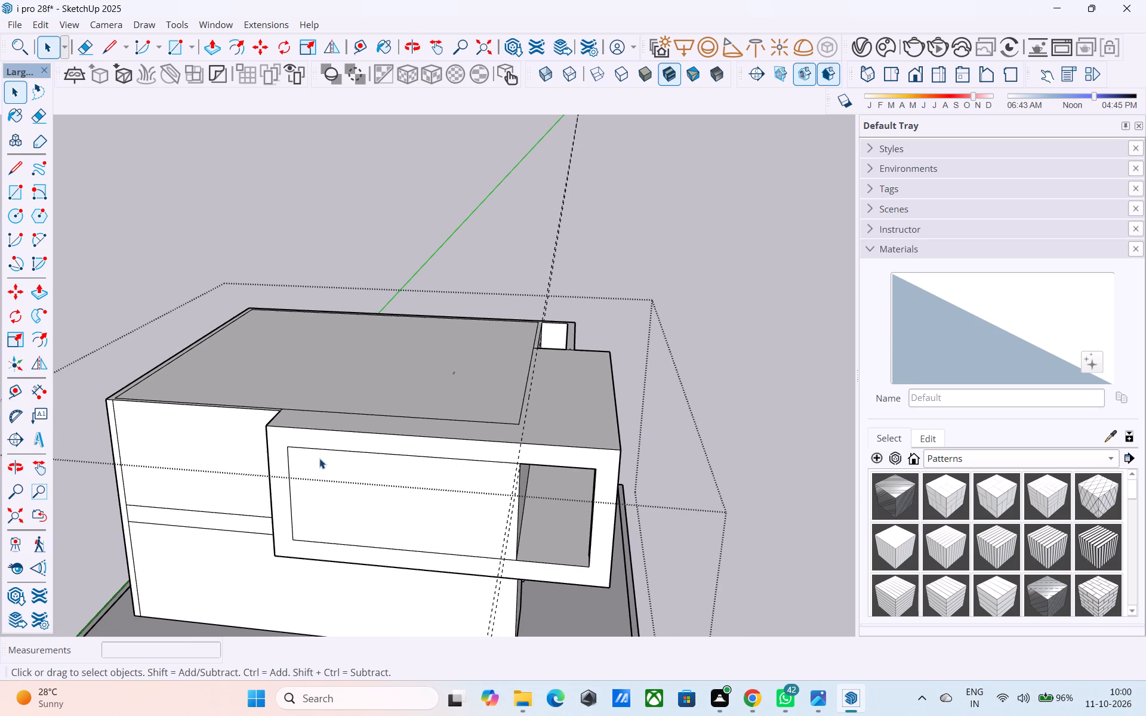
pyautogui.middleClick(319, 458)
pyautogui.scroll(-2, 322, 459)
pyautogui.keyDown('shift'); pyautogui.moveTo(322, 462); pyautogui.dragTo(158, 394, button='middle'); pyautogui.keyUp('shift')
pyautogui.keyDown('shift'); pyautogui.moveTo(187, 399); pyautogui.dragTo(183, 433, button='middle'); pyautogui.keyUp('shift')
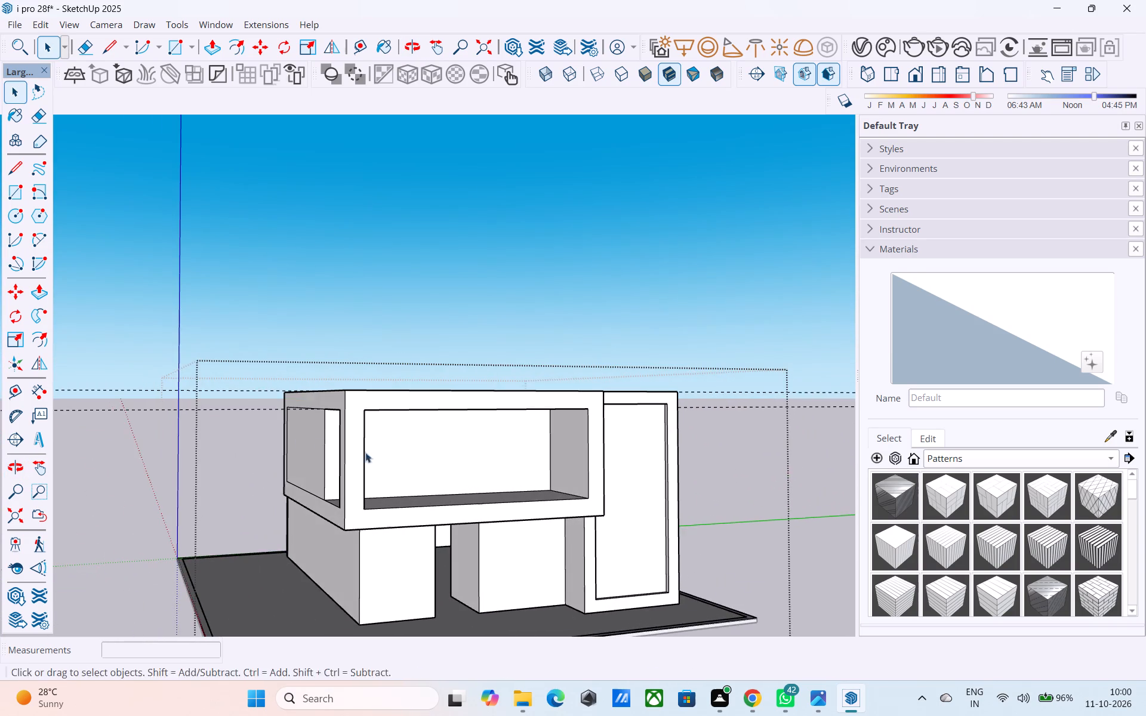
pyautogui.keyDown('shift'); pyautogui.moveTo(413, 464); pyautogui.dragTo(460, 424, button='middle'); pyautogui.keyUp('shift')
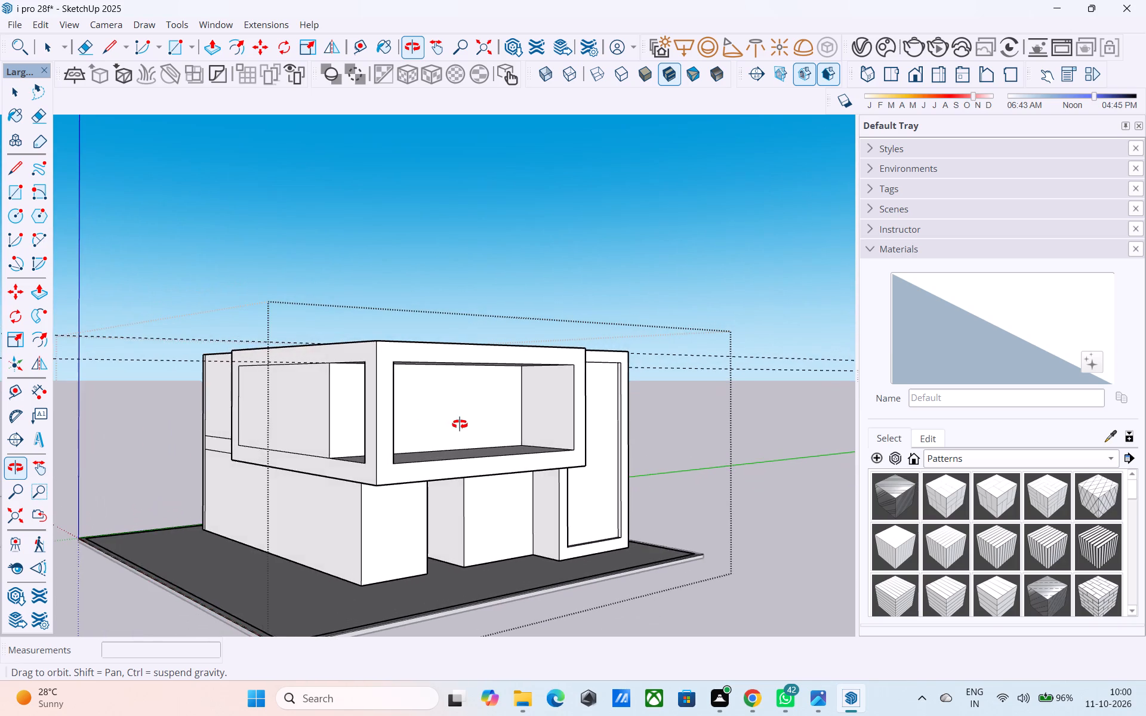
# Save the model.
pyautogui.keyDown('shift'); pyautogui.moveTo(460, 424); pyautogui.dragTo(369, 421, button='middle'); pyautogui.keyUp('shift')
pyautogui.hotkey('ctrl', 's')
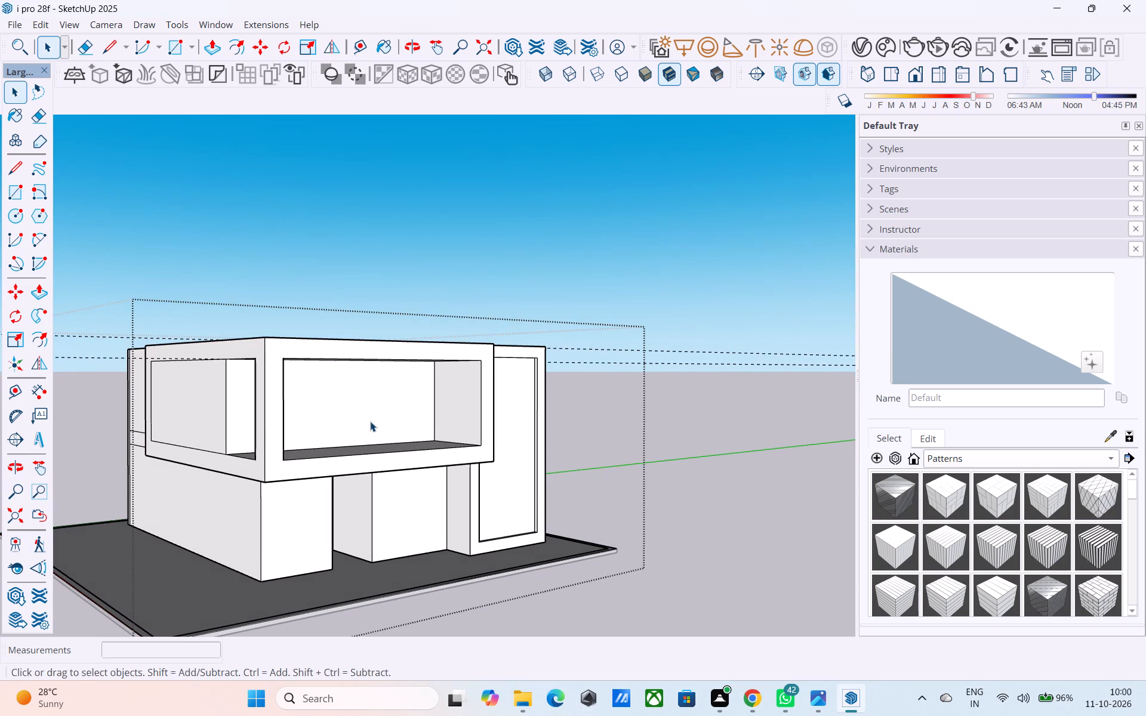
# Copy the vertical corner edge of the ground-floor block 16' back along its long side wall.
pyautogui.scroll(-3, 369, 440)
pyautogui.moveTo(368, 445); pyautogui.dragTo(328, 465, button='middle')
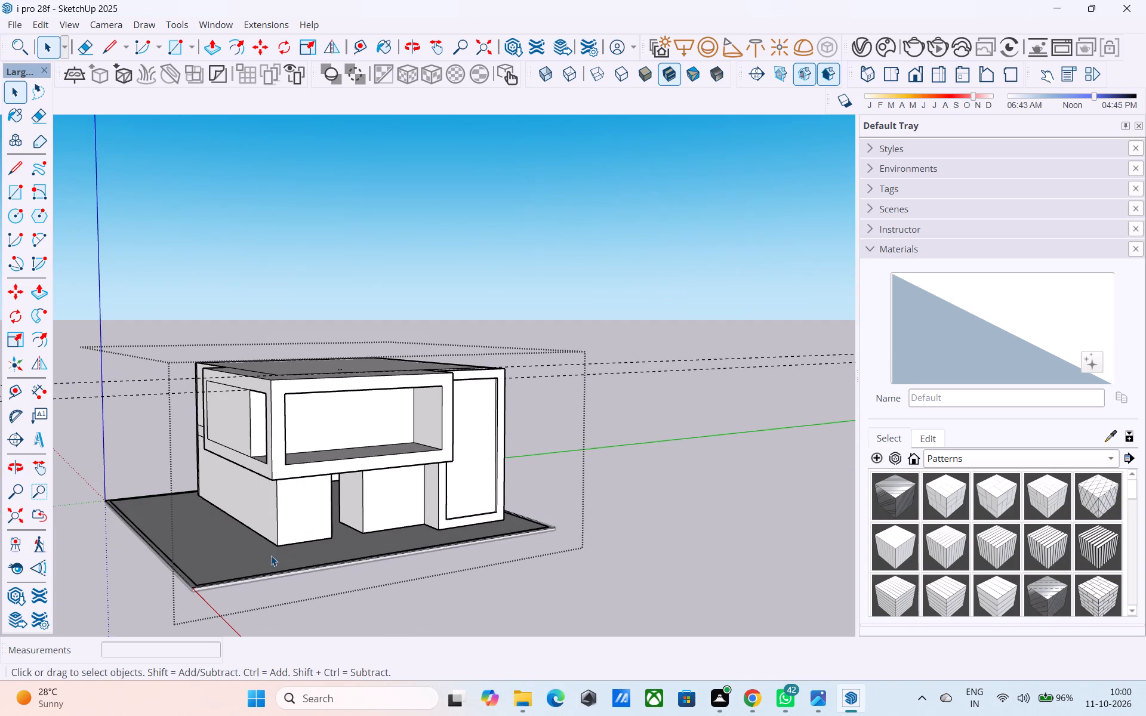
pyautogui.moveTo(251, 557); pyautogui.dragTo(358, 575, button='middle')
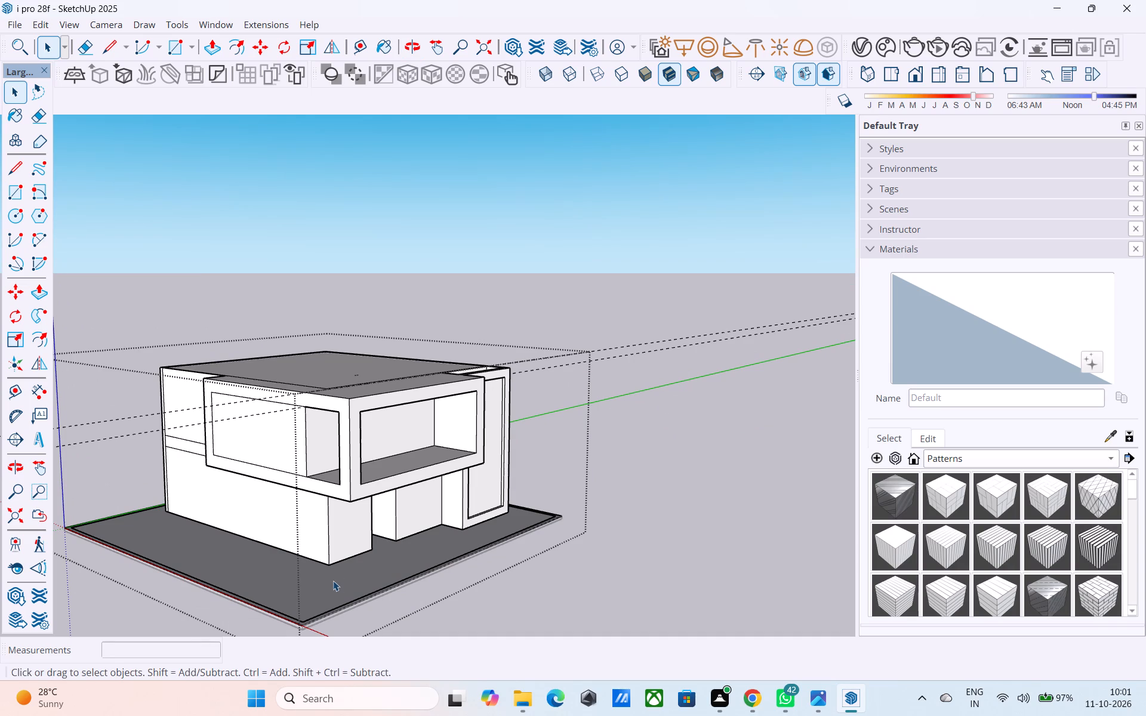
pyautogui.keyDown('shift'); pyautogui.moveTo(329, 578); pyautogui.dragTo(346, 566, button='middle'); pyautogui.keyUp('shift')
pyautogui.scroll(3, 346, 566)
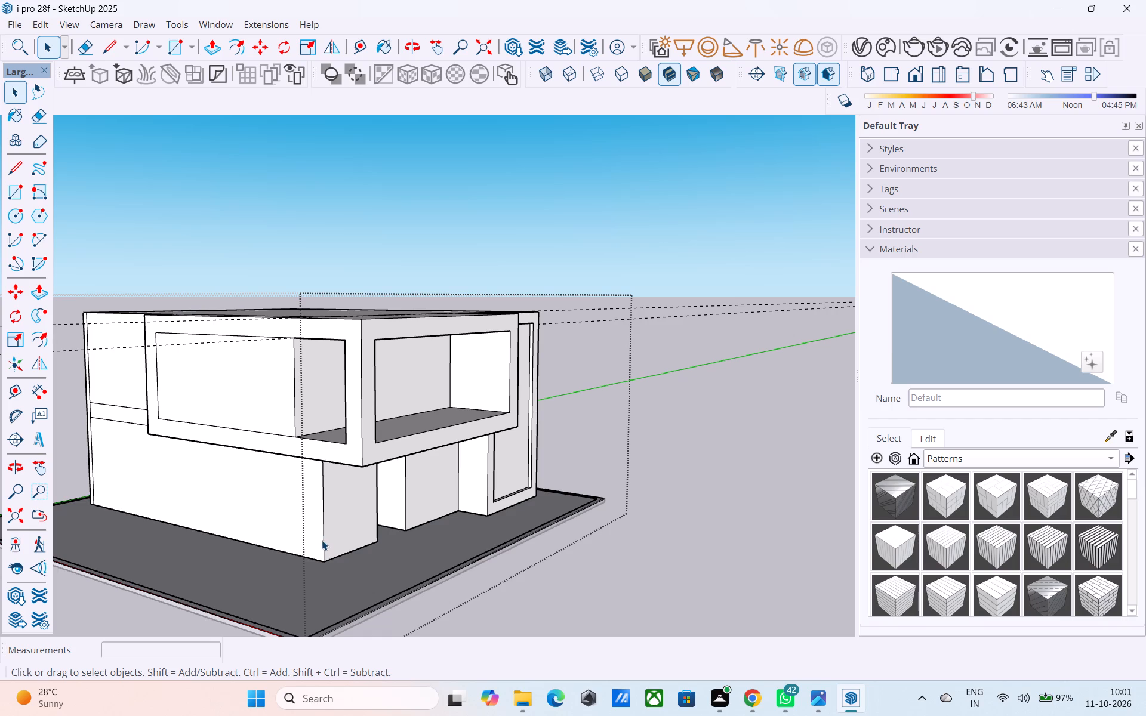
pyautogui.click(322, 540)
pyautogui.press('m')
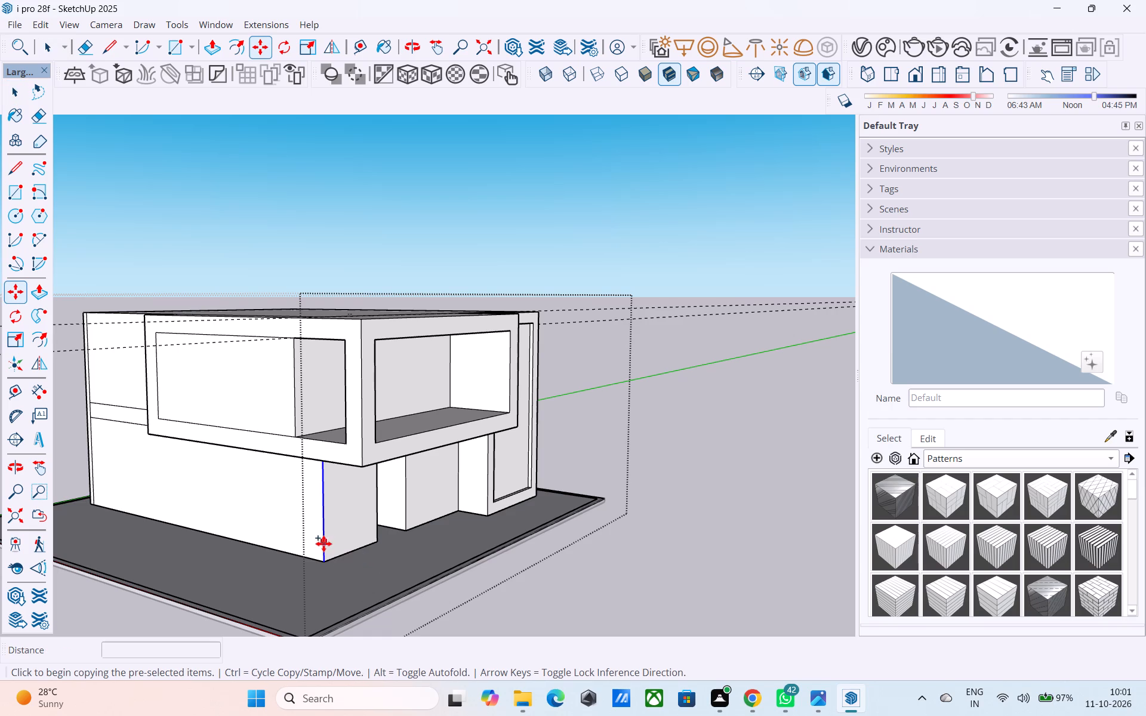
pyautogui.click(324, 555)
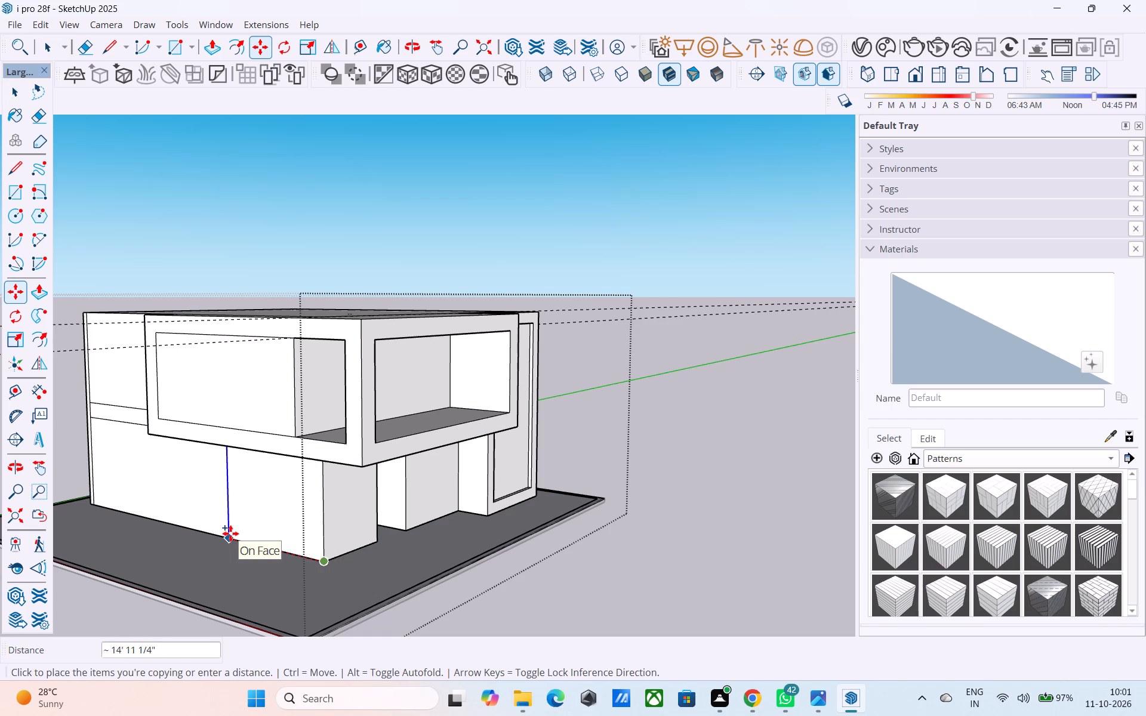
pyautogui.write("16'")
pyautogui.press('Return')
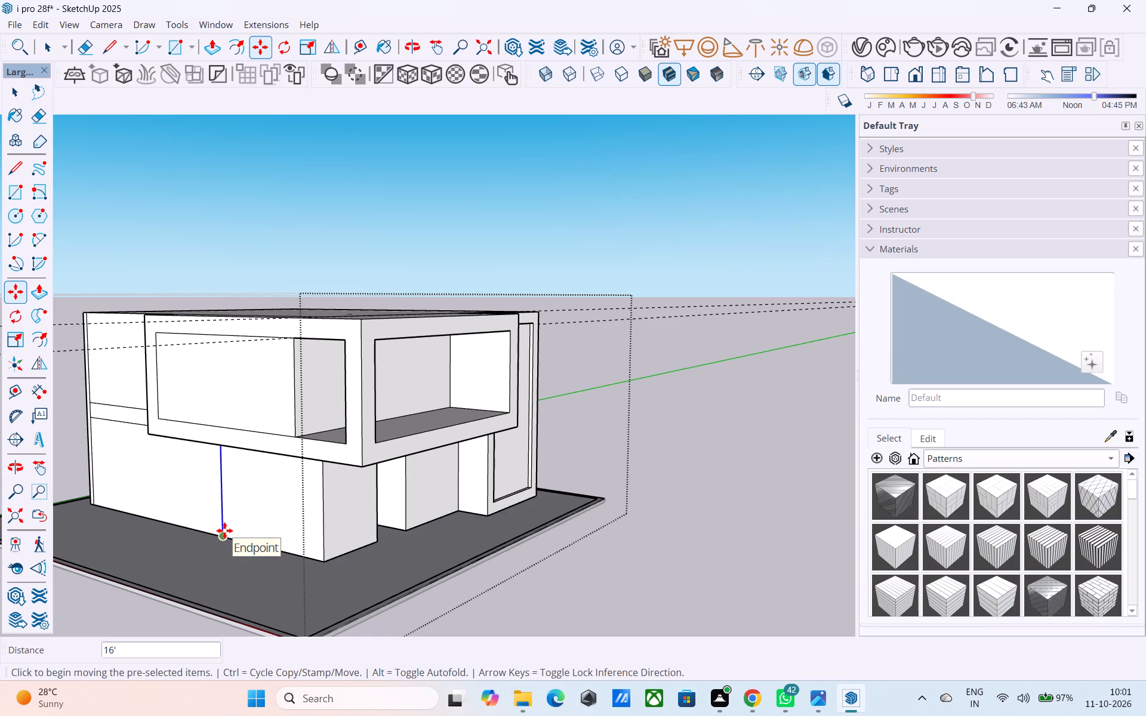
# Move the copied vertical edge a further 4' back along the ground-floor side wall.
pyautogui.click(224, 530)
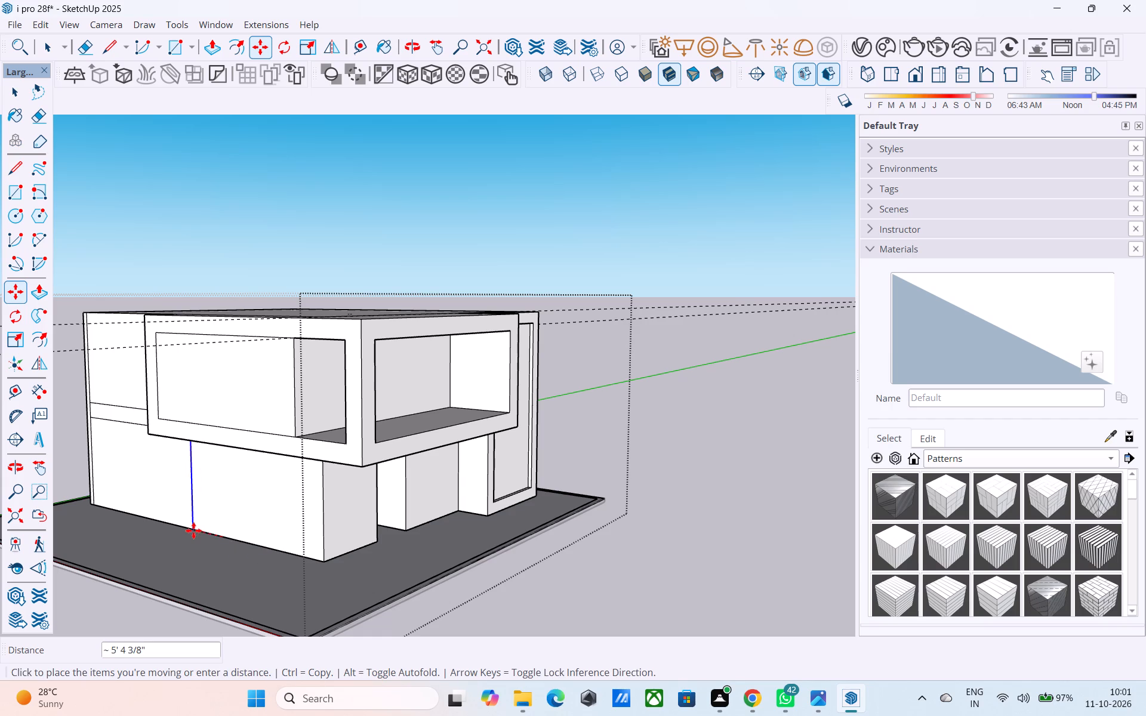
pyautogui.write("4'")
pyautogui.press('Return')
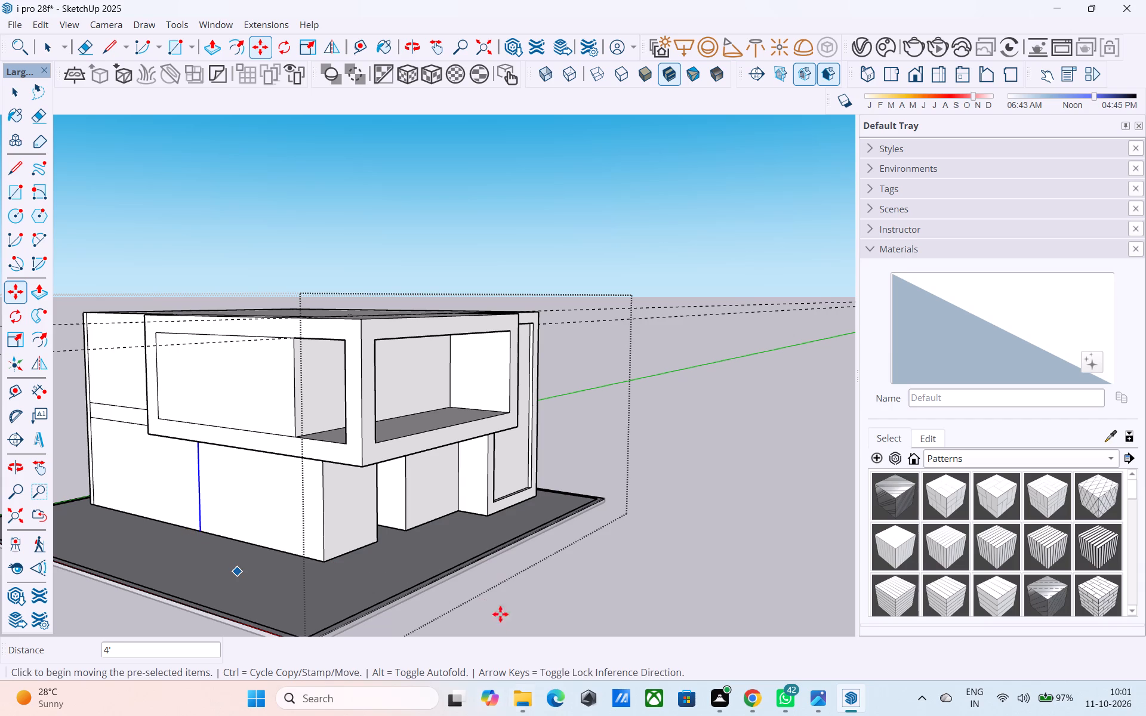
pyautogui.press('space')
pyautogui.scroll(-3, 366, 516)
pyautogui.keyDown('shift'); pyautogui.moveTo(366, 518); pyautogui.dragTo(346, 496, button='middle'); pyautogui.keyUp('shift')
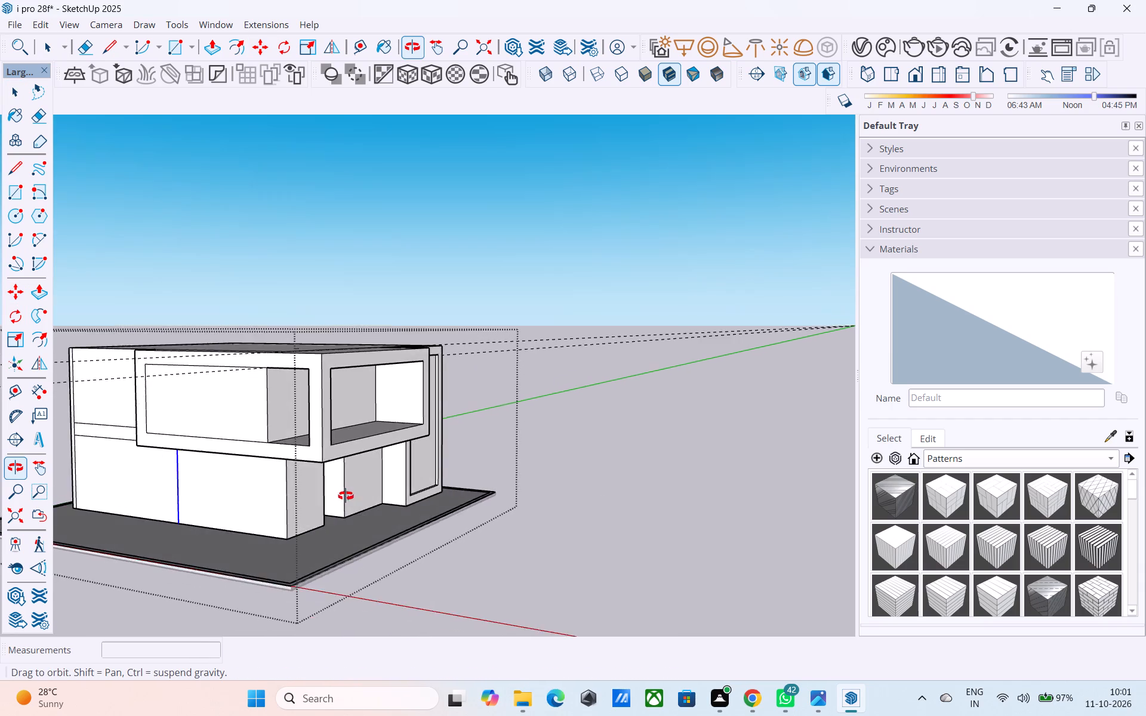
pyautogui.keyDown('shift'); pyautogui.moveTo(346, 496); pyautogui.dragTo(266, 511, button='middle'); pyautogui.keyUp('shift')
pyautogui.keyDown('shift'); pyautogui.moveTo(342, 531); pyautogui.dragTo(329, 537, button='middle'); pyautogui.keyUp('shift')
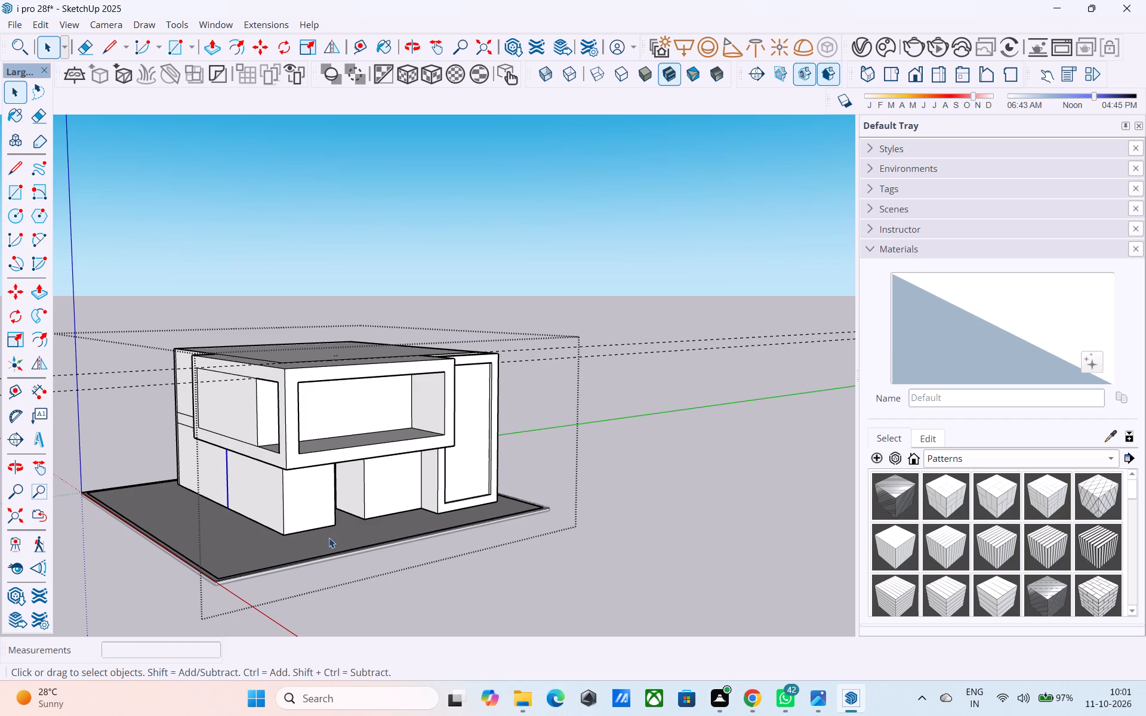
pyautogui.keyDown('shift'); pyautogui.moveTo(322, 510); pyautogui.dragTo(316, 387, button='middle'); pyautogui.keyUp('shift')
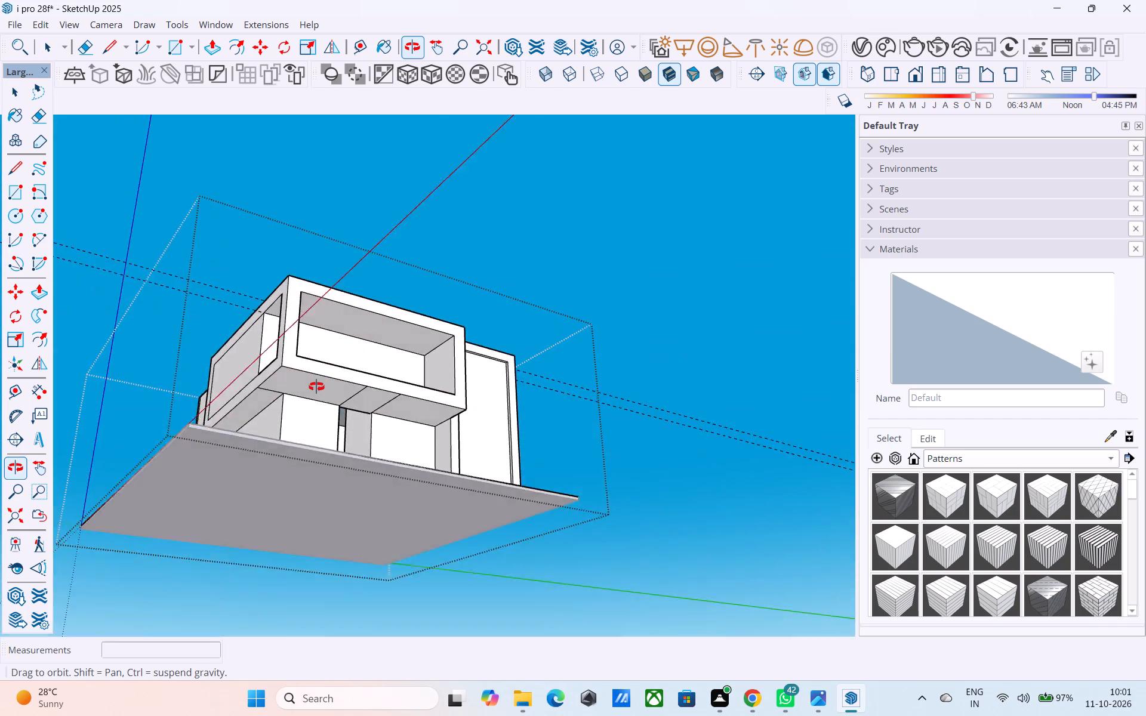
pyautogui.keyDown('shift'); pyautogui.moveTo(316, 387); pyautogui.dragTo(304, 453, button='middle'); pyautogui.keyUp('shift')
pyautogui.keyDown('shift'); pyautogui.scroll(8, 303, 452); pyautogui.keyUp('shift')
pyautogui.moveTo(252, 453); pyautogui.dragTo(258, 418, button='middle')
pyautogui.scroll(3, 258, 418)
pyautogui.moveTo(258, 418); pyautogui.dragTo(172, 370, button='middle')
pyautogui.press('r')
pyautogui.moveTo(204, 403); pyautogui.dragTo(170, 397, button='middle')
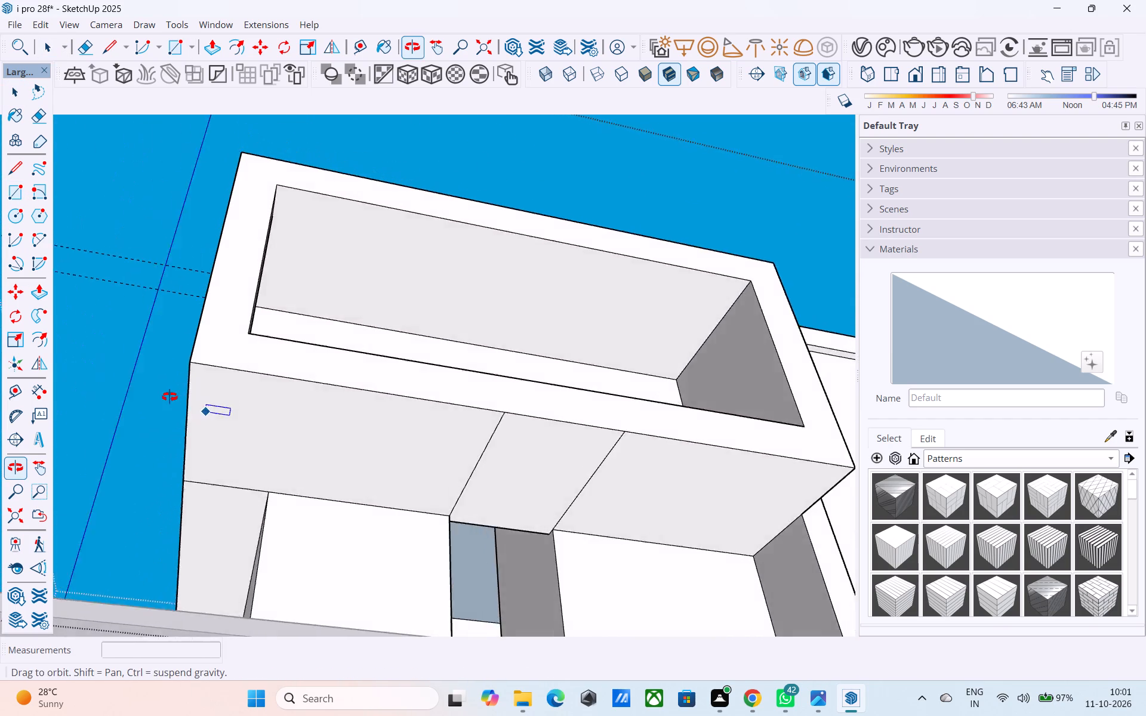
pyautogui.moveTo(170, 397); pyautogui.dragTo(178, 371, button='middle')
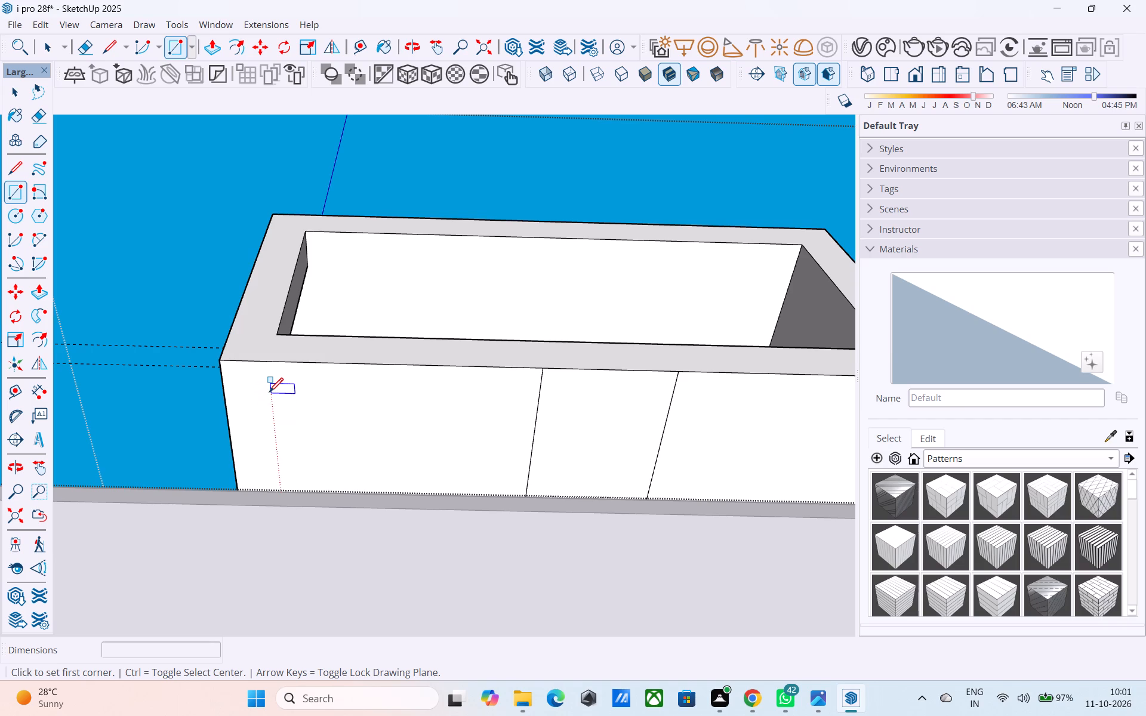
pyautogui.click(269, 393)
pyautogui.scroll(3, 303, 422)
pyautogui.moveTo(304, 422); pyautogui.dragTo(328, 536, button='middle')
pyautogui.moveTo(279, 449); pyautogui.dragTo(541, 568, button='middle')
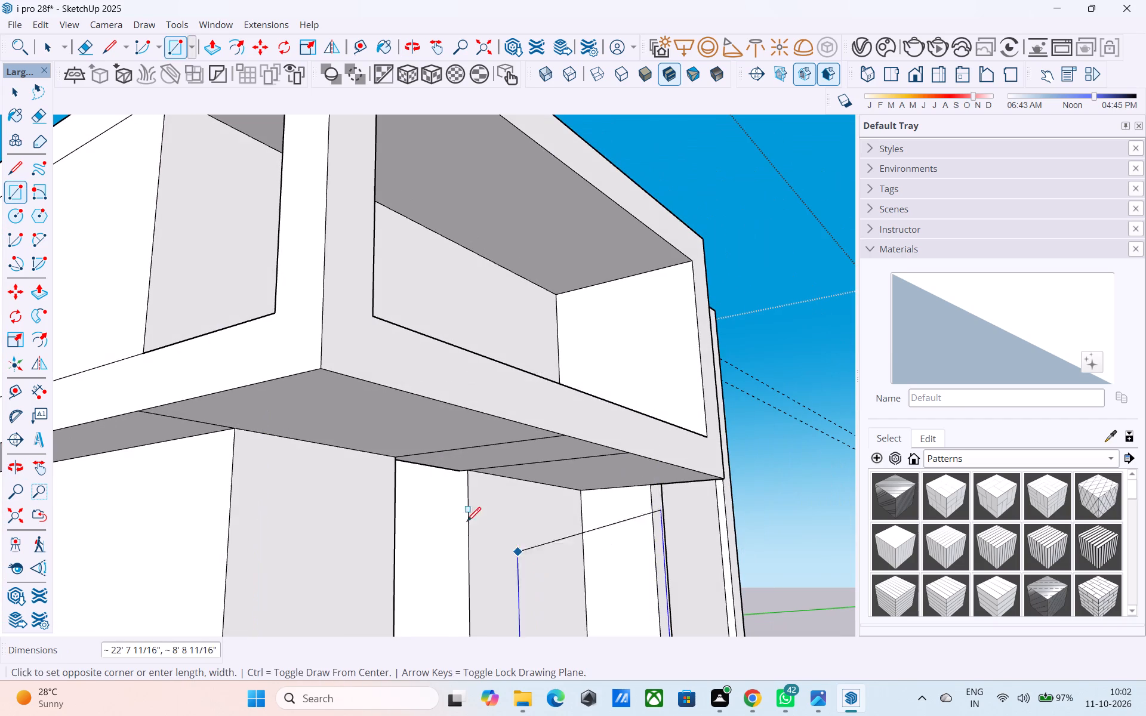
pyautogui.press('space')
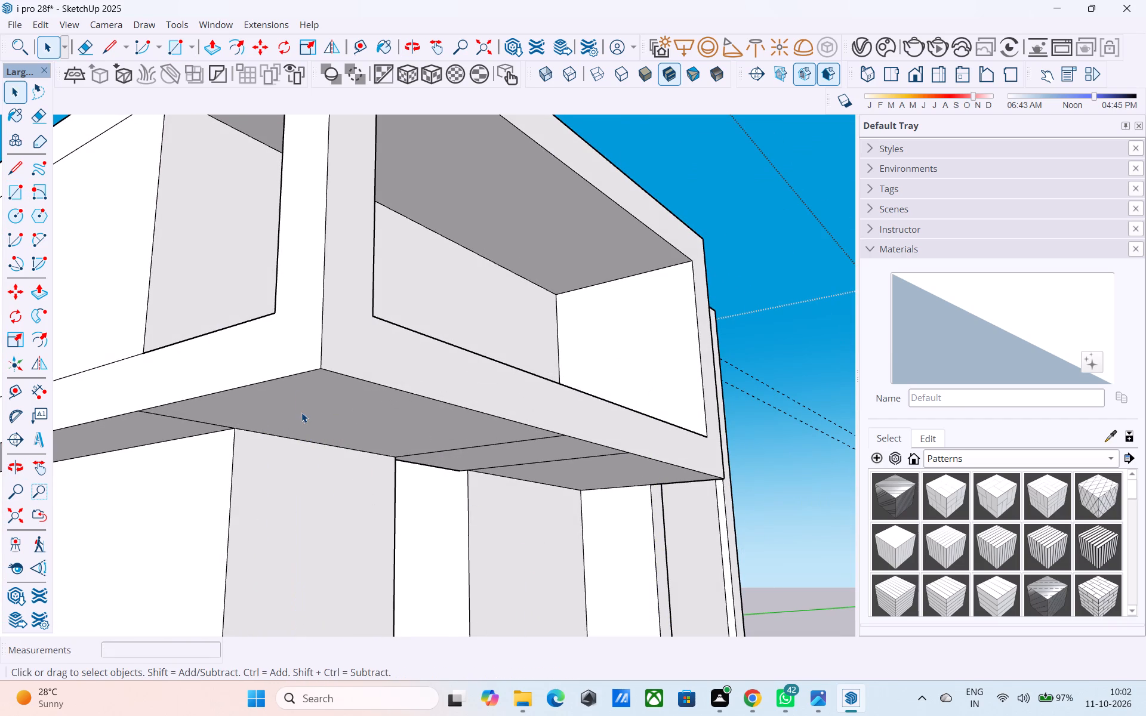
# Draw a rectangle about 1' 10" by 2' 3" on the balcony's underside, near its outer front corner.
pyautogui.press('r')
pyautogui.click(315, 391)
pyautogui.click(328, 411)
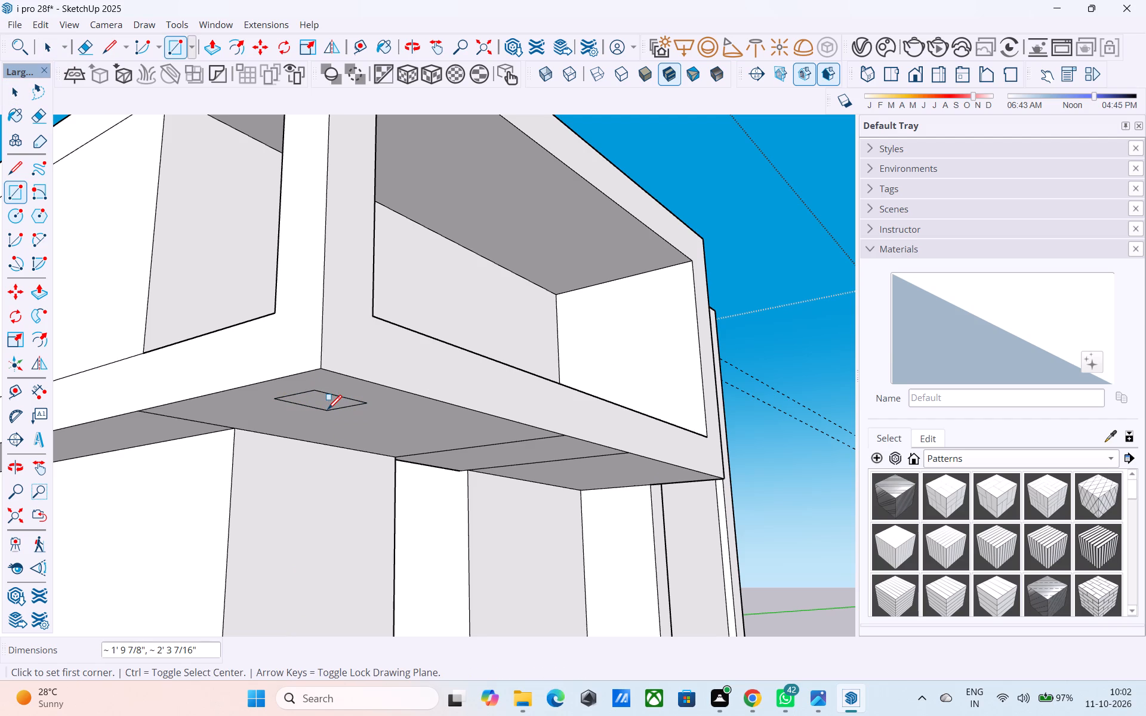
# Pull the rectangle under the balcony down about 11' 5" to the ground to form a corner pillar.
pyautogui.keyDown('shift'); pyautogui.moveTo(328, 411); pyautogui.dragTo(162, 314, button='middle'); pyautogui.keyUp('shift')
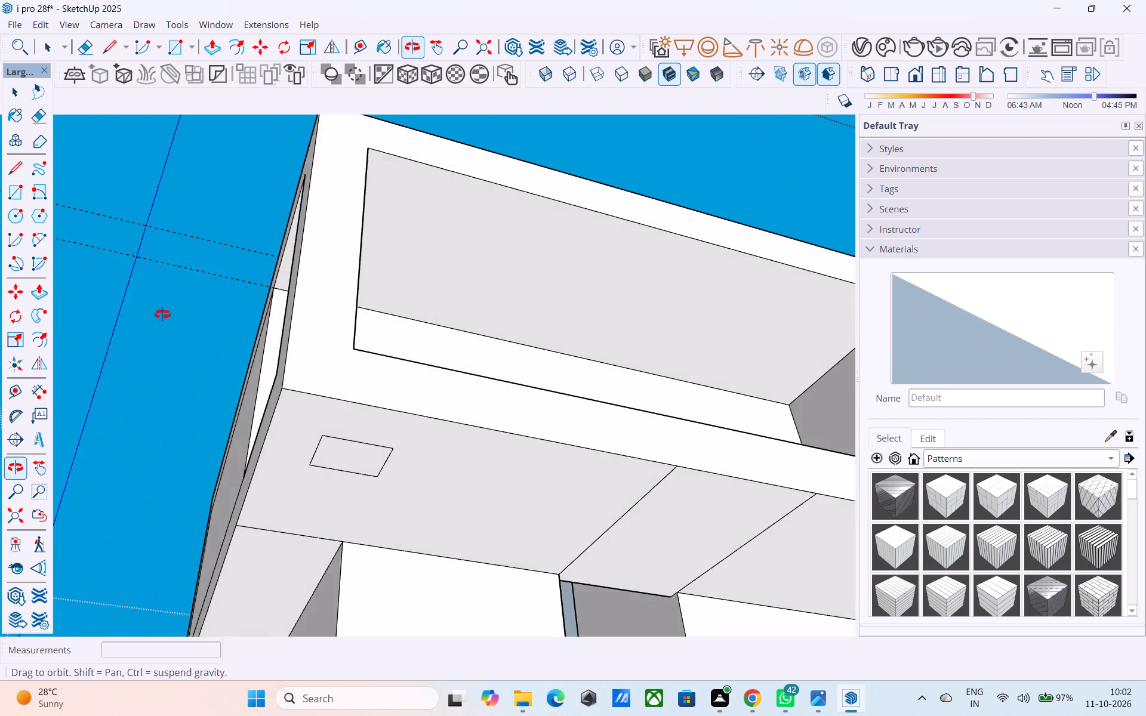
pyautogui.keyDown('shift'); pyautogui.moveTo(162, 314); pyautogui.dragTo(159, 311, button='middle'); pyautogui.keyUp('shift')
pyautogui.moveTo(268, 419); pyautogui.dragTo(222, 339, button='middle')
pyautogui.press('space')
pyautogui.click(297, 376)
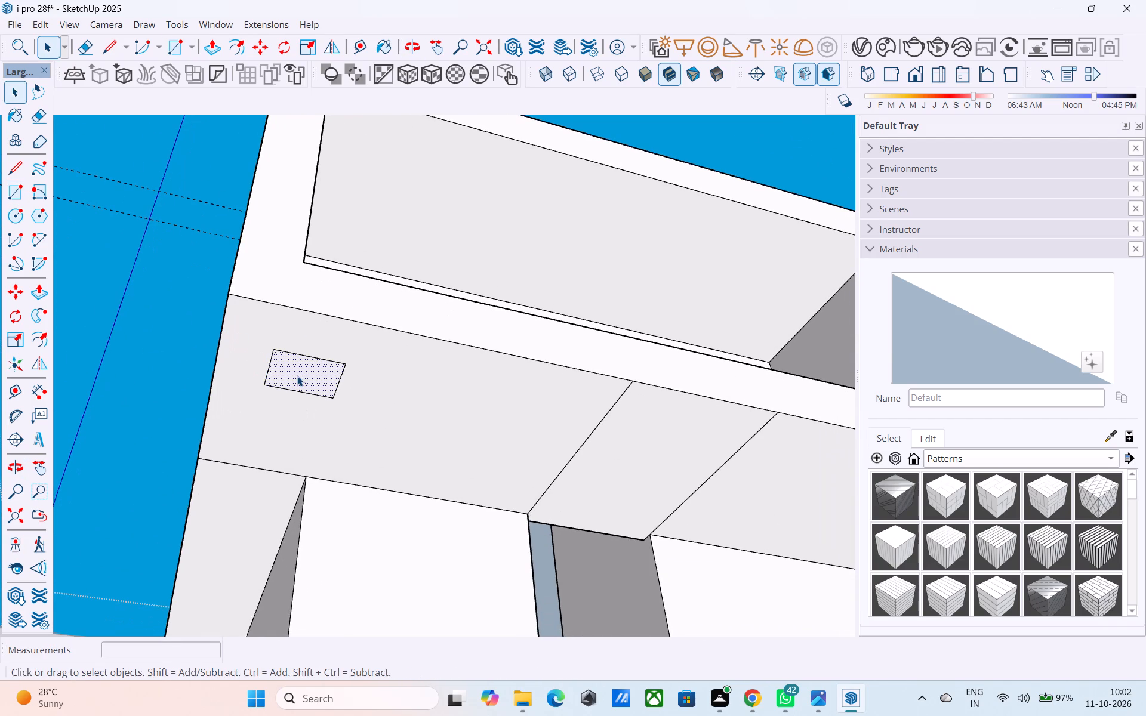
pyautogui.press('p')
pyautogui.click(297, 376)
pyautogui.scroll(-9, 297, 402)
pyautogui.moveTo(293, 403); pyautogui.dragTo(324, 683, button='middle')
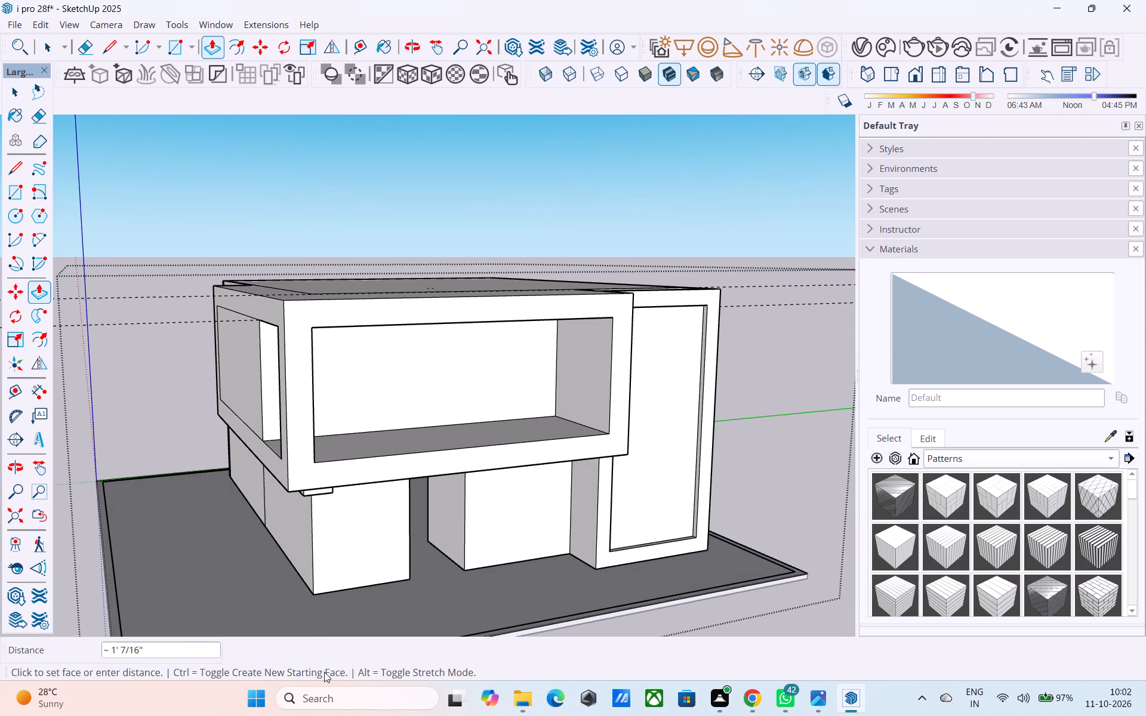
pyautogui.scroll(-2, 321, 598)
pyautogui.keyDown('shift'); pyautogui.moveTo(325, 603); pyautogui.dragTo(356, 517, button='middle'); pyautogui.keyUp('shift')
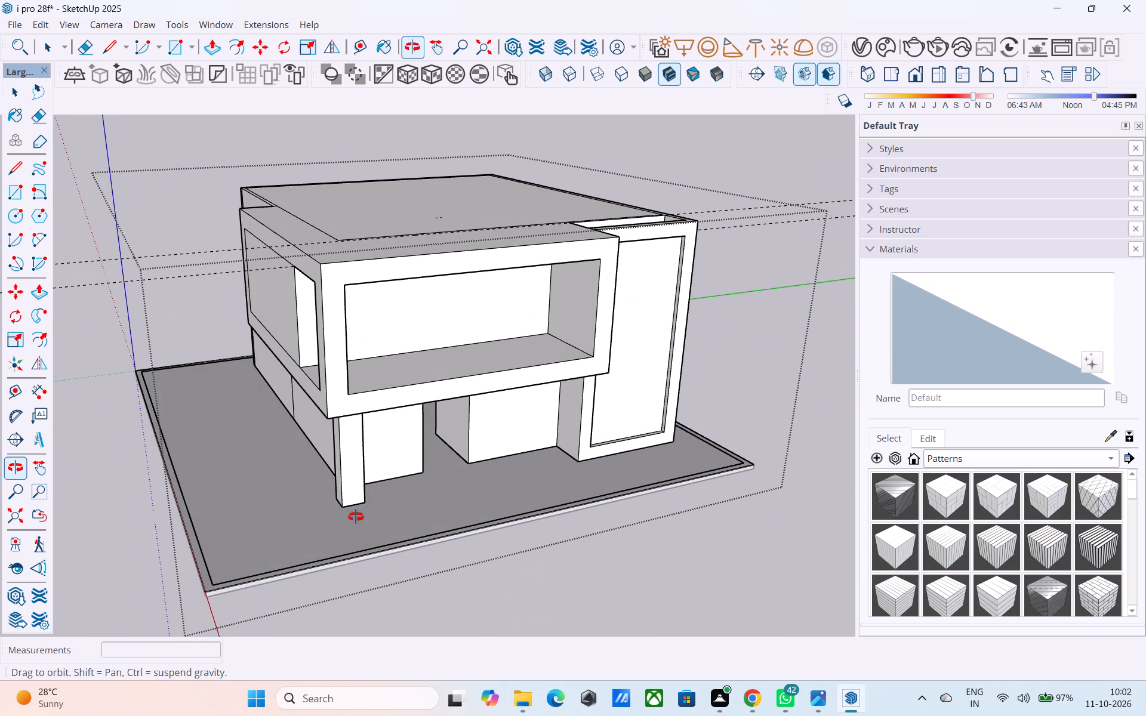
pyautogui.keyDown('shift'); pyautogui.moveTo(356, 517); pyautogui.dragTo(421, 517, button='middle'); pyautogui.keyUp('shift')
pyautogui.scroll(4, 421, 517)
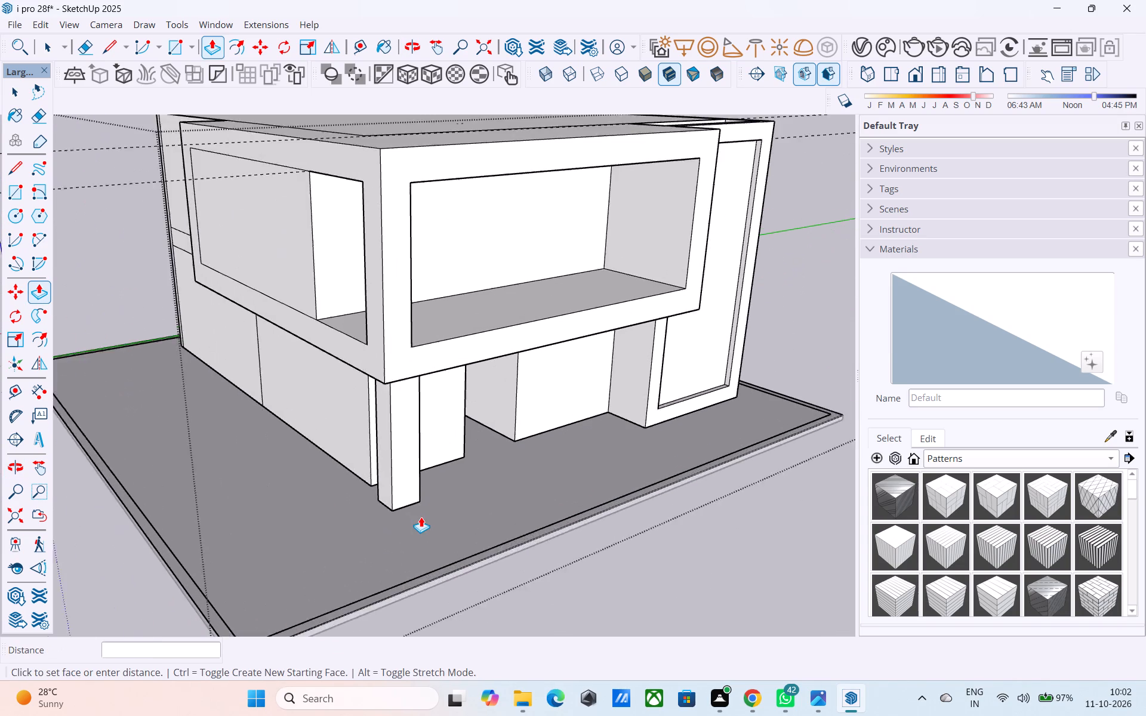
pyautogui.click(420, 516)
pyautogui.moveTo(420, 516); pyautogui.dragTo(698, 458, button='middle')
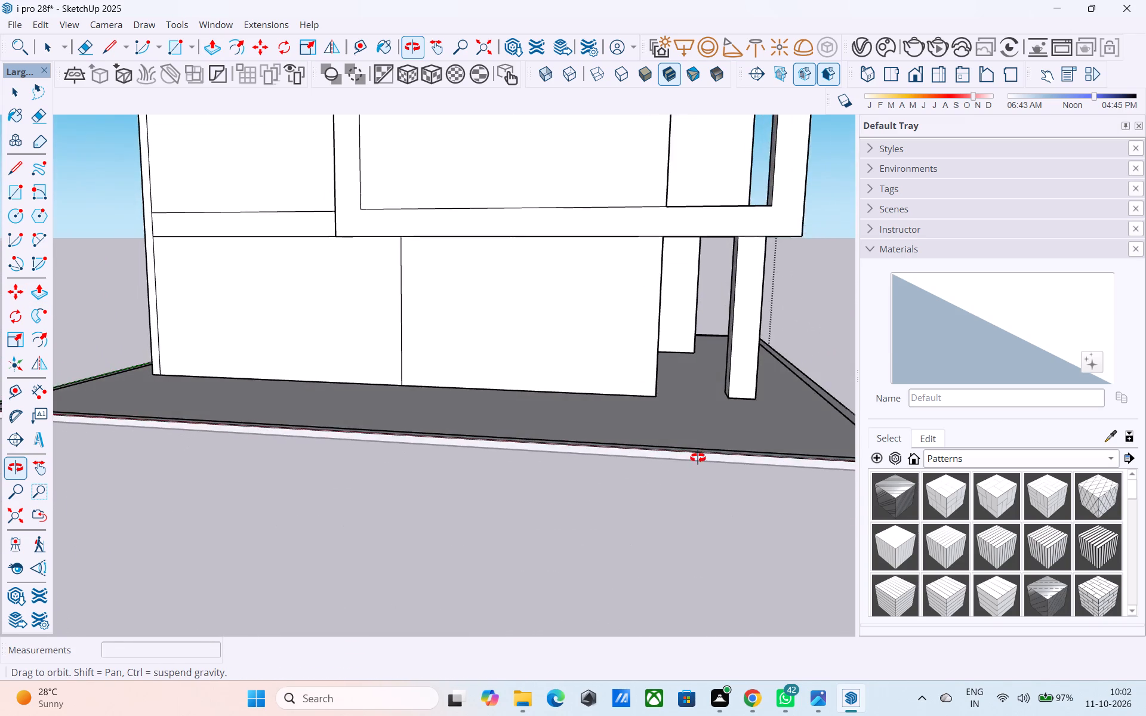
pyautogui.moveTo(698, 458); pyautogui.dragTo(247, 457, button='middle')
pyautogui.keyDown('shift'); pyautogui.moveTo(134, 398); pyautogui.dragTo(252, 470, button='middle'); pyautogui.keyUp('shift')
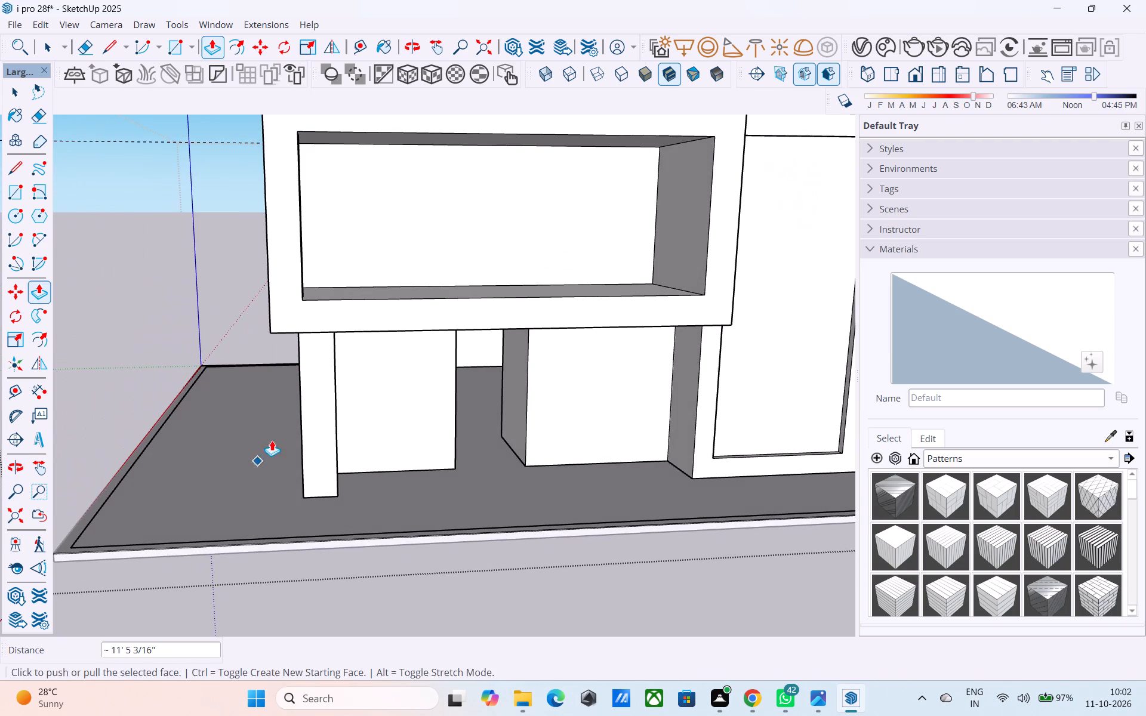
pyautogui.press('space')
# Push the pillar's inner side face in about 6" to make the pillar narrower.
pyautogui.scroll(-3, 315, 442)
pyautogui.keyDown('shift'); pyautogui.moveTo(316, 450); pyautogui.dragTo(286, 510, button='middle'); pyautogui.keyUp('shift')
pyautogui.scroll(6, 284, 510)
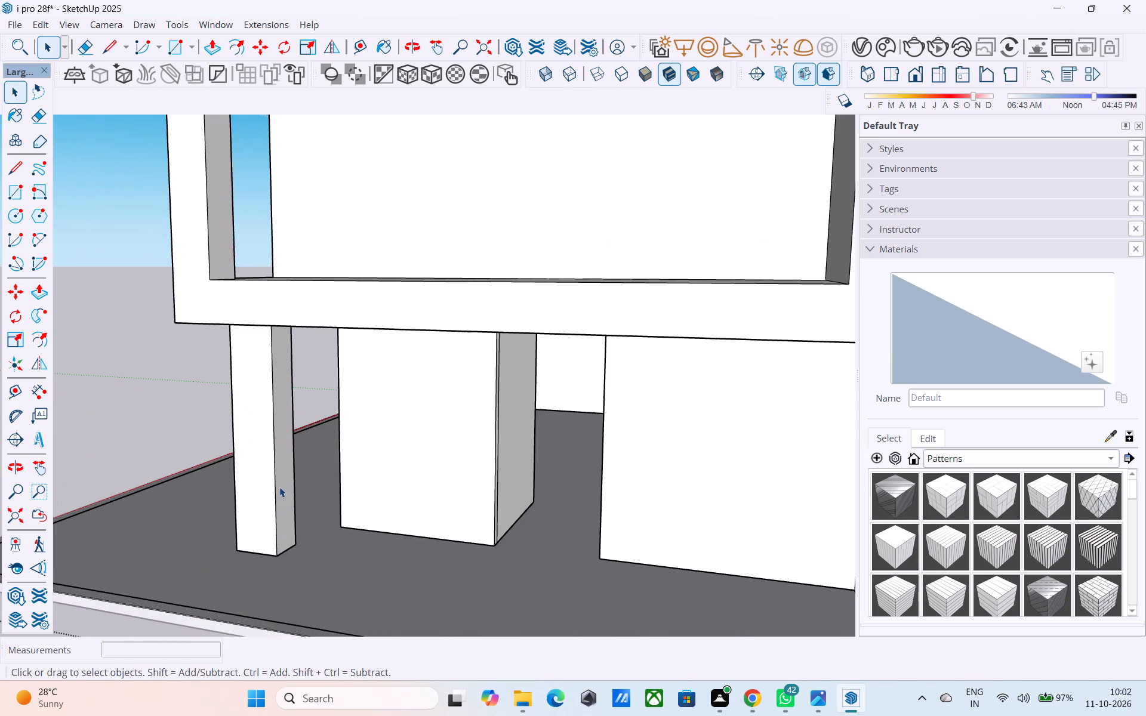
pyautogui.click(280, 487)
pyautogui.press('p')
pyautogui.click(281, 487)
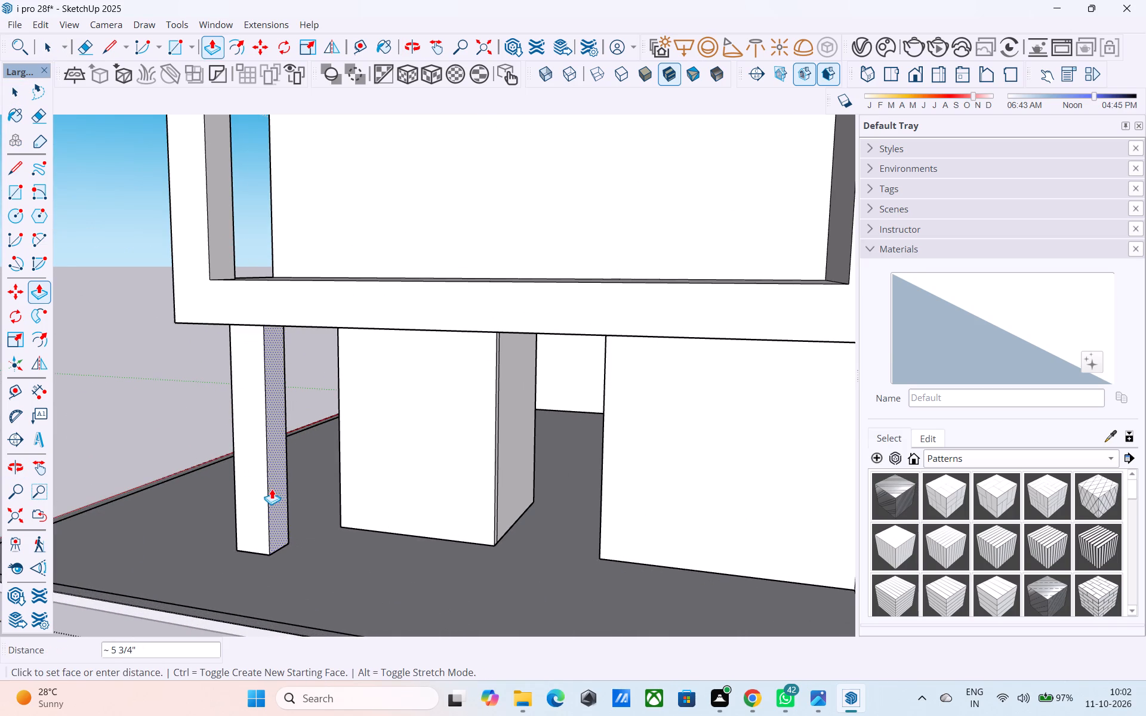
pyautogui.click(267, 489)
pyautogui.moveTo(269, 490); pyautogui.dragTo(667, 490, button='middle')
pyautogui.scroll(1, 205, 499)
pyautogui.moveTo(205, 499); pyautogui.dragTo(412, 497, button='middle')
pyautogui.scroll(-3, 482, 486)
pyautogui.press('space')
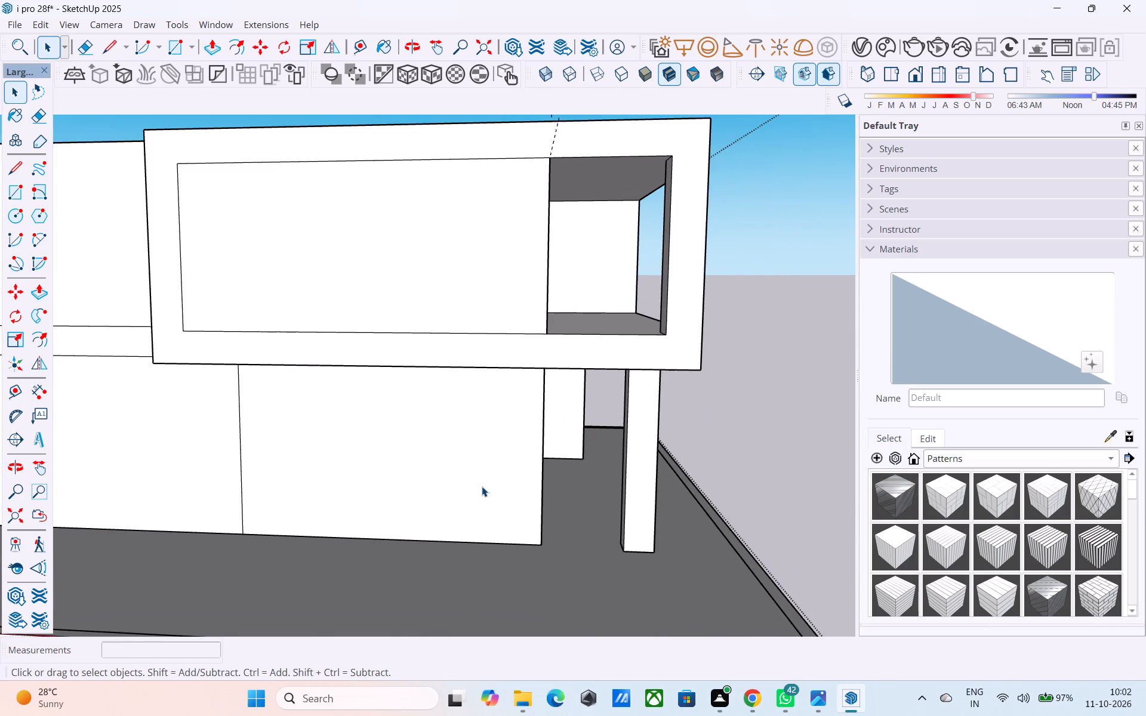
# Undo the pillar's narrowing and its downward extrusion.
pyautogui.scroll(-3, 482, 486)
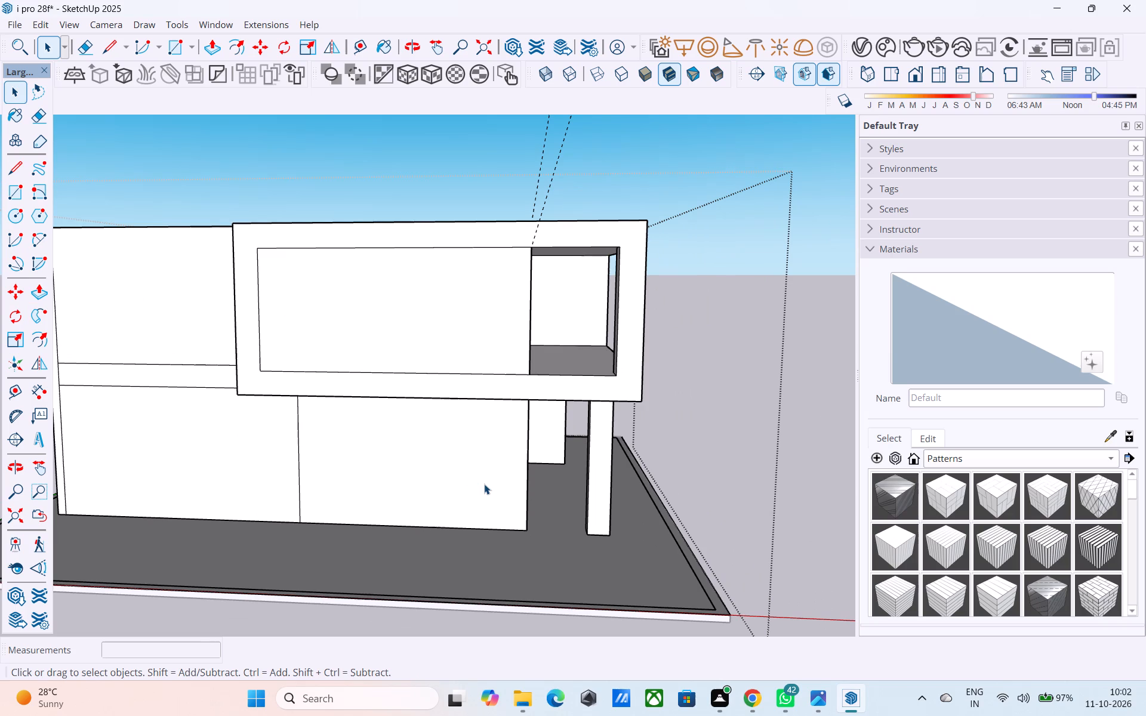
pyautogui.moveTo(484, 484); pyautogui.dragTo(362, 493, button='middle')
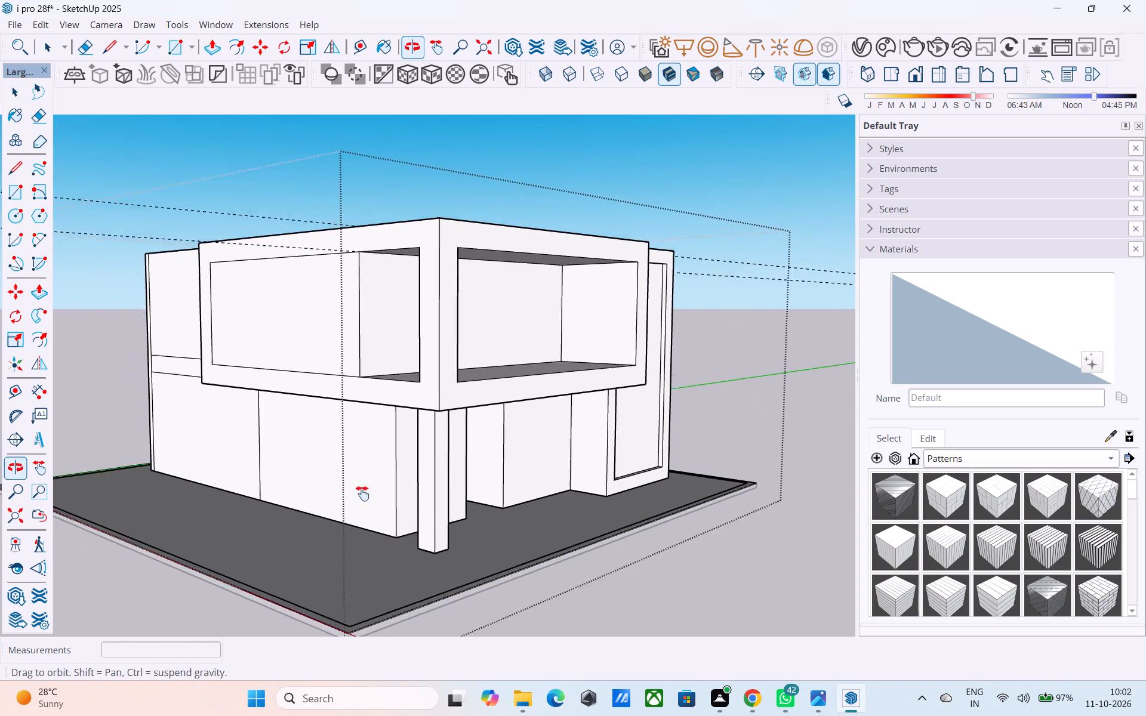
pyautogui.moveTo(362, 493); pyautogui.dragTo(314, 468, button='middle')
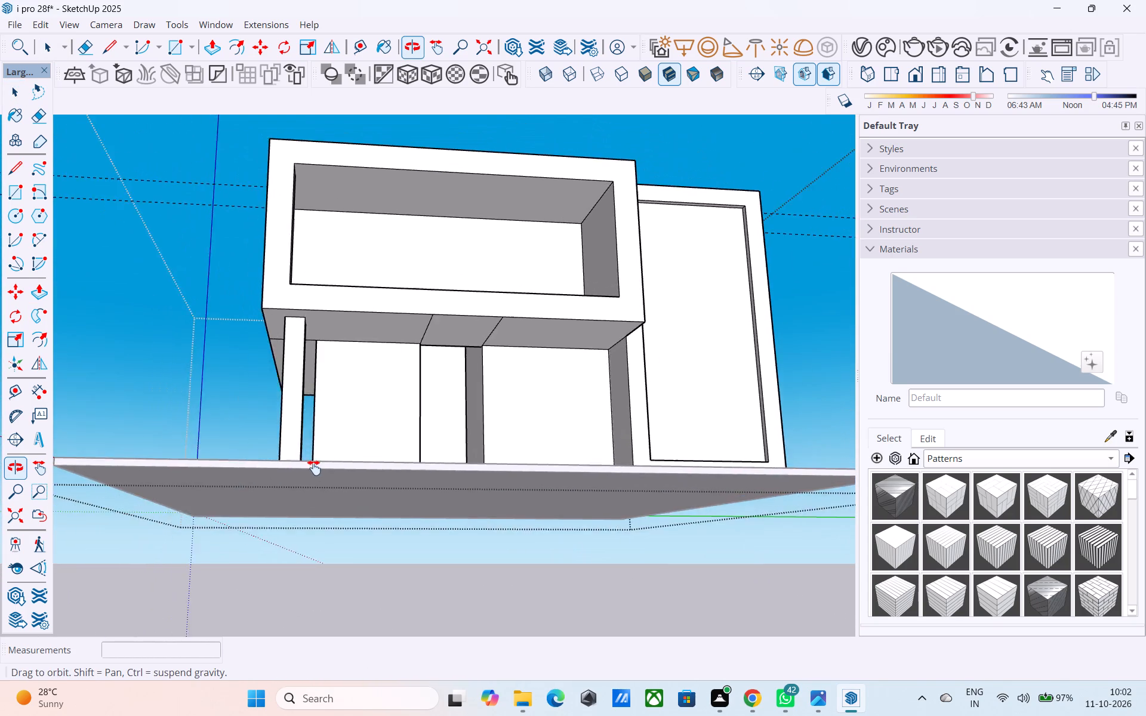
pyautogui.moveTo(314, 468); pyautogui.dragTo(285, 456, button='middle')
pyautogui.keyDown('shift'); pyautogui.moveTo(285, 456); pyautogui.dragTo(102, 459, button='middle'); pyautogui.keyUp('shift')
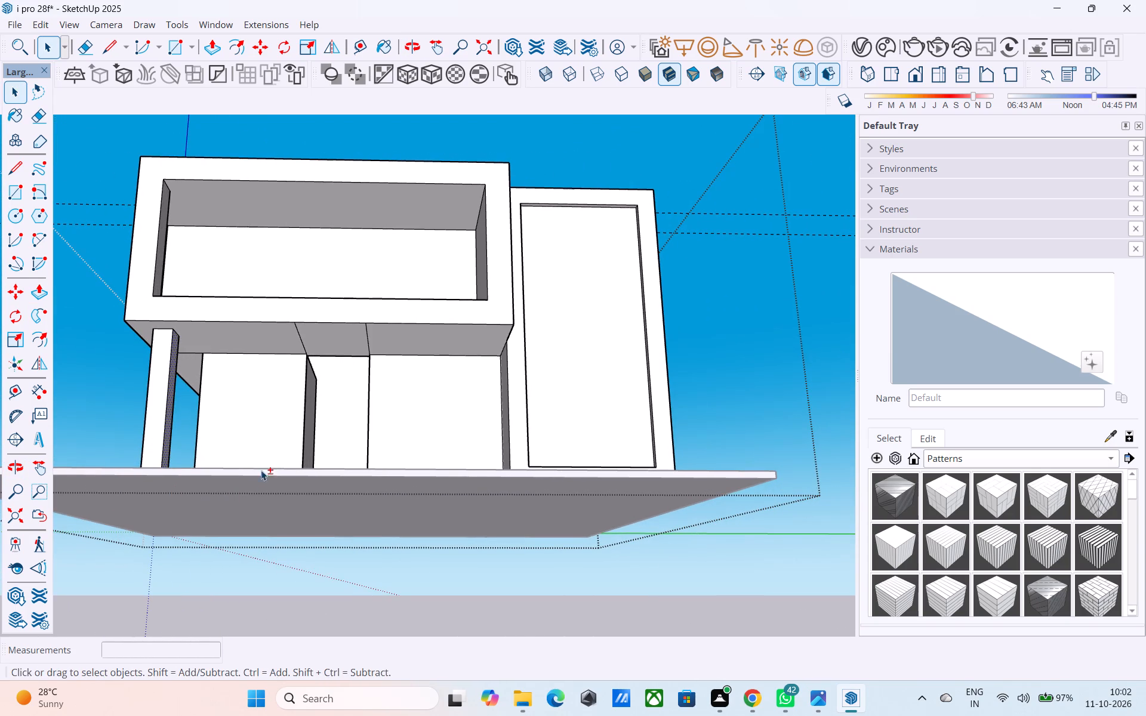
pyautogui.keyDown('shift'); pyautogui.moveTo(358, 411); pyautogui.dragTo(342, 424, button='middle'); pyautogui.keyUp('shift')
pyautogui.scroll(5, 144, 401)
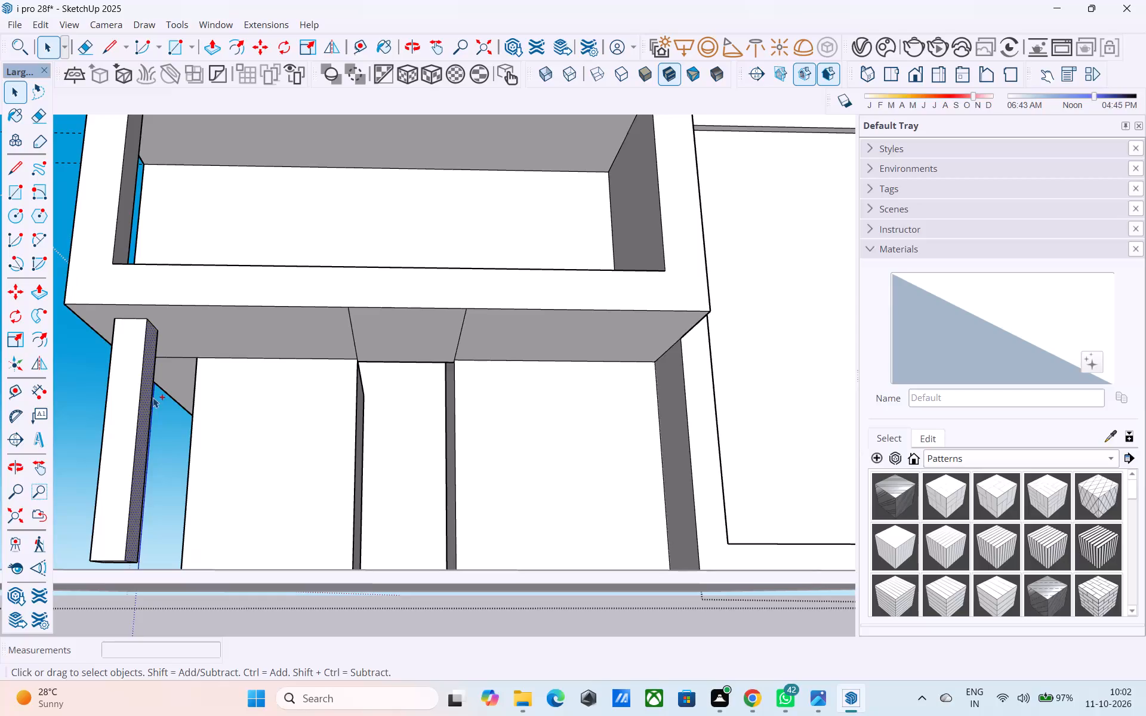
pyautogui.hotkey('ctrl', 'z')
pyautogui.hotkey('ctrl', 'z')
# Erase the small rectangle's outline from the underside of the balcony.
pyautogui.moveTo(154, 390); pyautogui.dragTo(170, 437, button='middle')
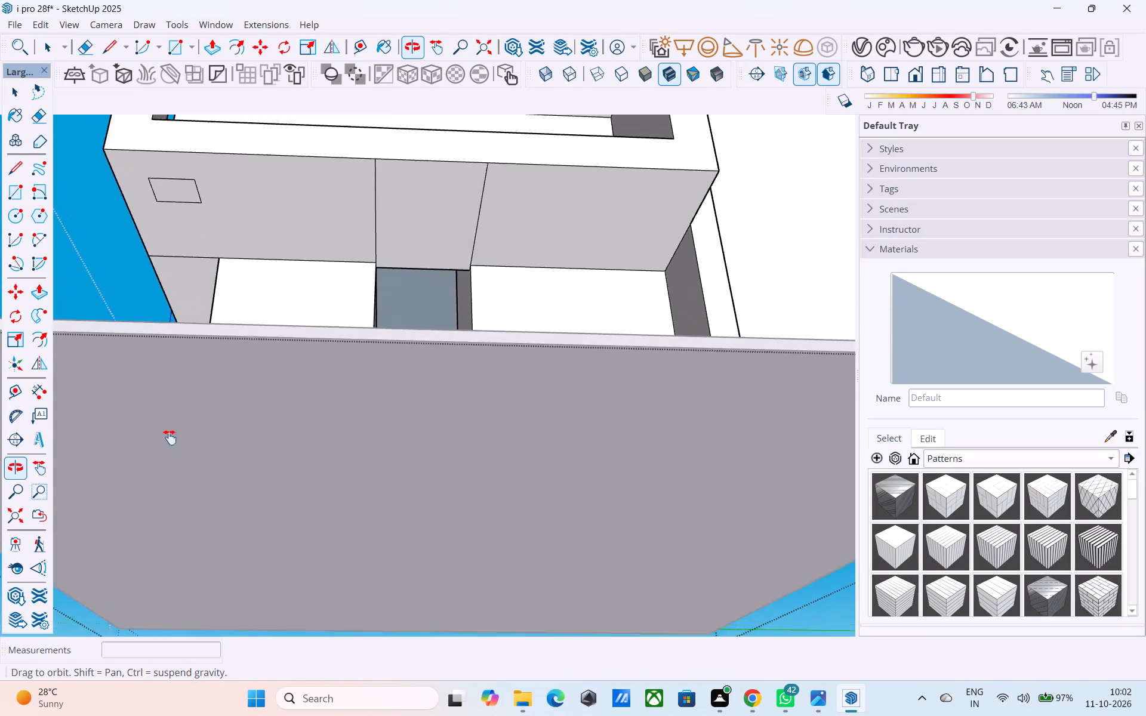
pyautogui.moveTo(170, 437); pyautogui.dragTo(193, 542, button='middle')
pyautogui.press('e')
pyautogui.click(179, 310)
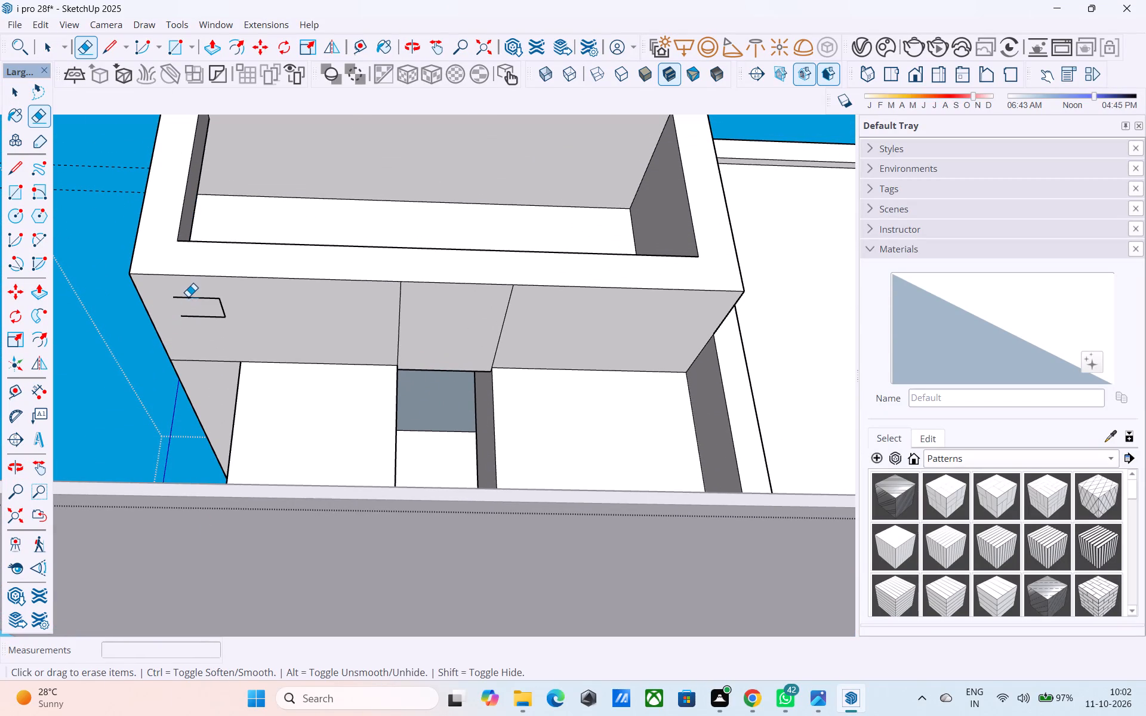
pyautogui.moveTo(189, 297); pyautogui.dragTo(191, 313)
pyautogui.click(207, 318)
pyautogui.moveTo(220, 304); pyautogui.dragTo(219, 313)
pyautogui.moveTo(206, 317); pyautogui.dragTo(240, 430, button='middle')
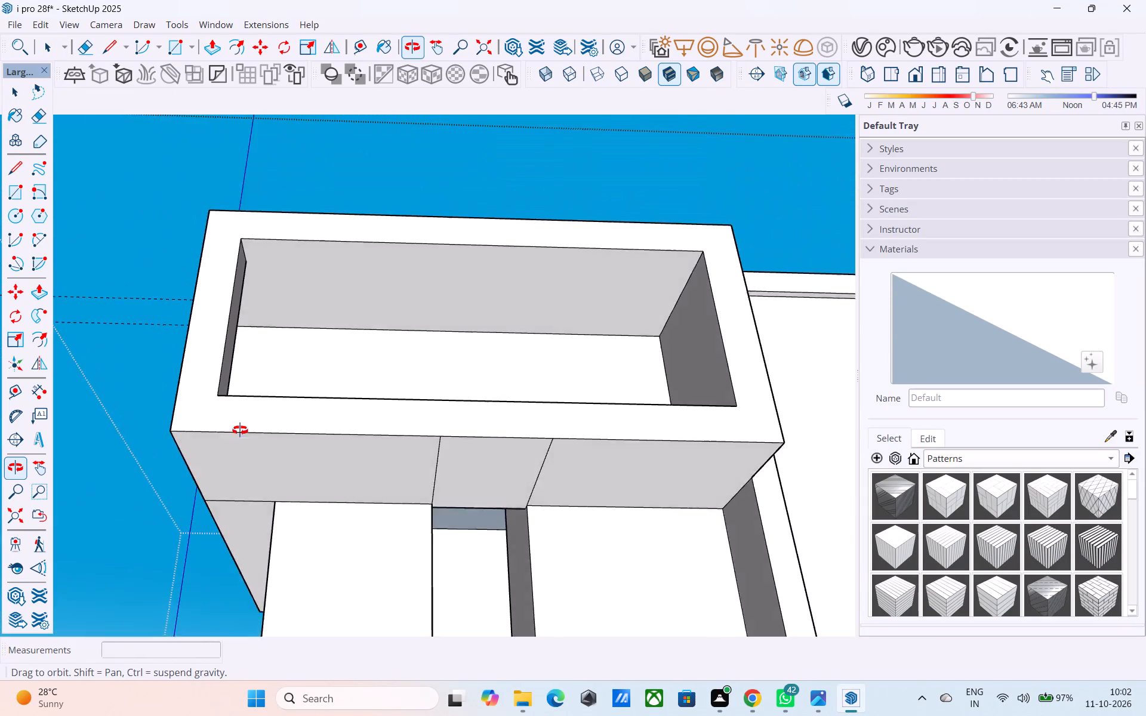
# Copy the front edge of the balcony's underside 1' inward across the corner section.
pyautogui.moveTo(240, 430); pyautogui.dragTo(196, 321, button='middle')
pyautogui.press('space')
pyautogui.click(233, 424)
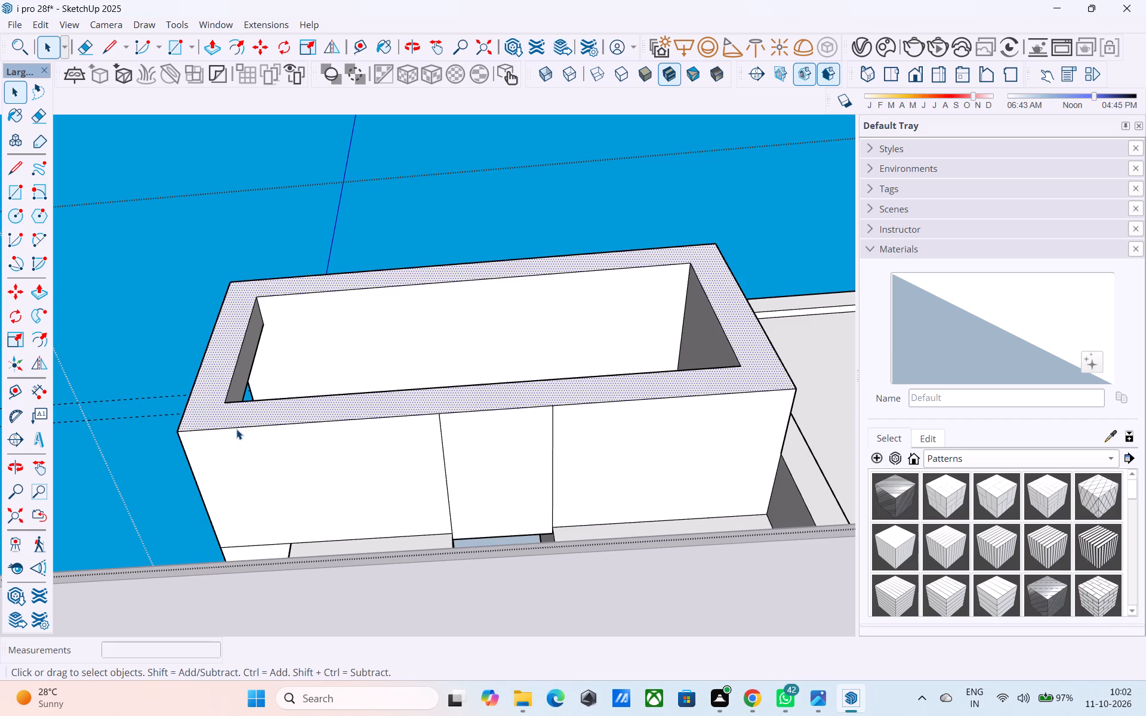
pyautogui.click(236, 429)
pyautogui.press('m')
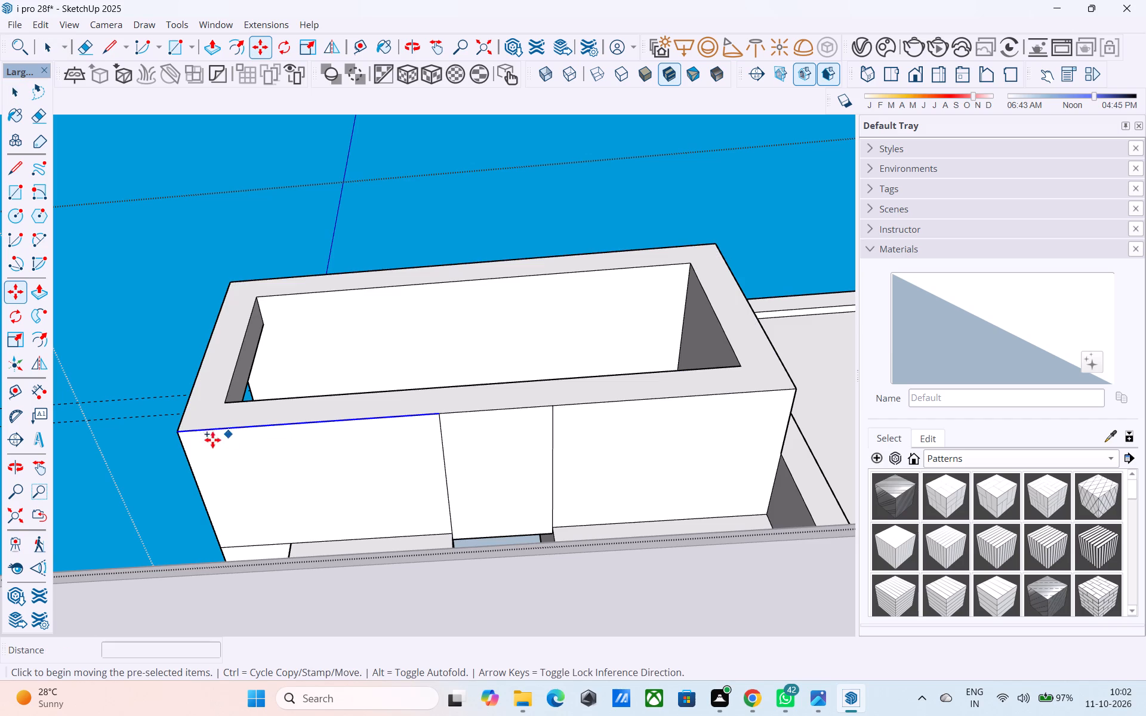
pyautogui.click(180, 432)
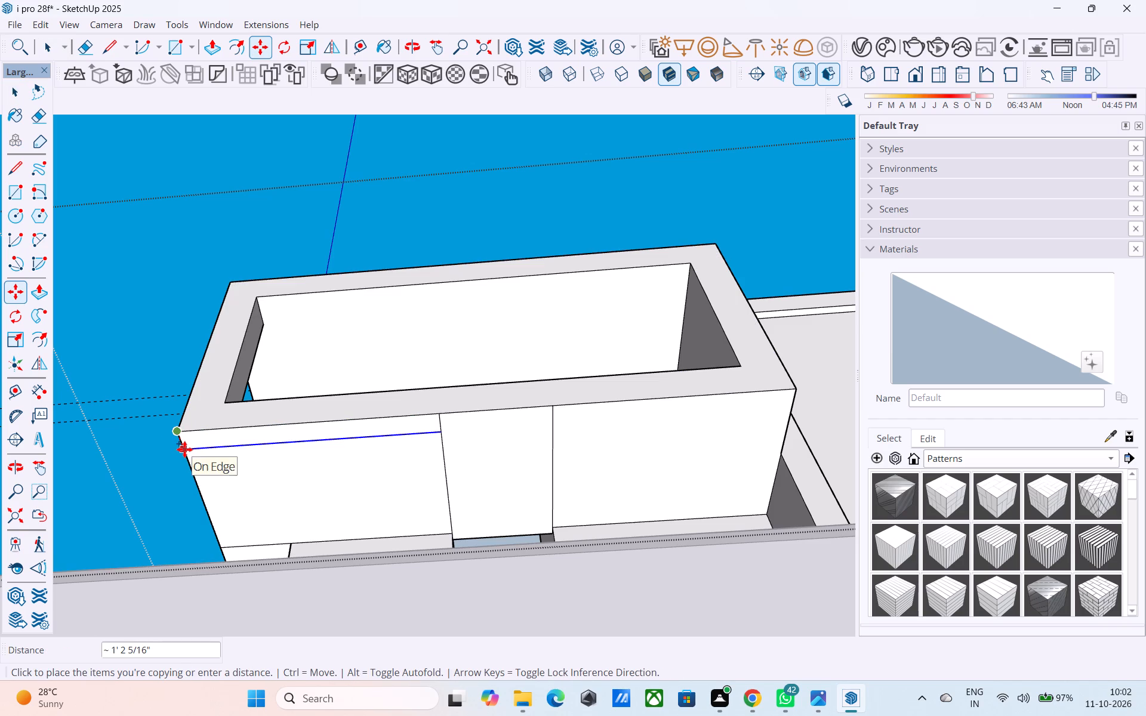
pyautogui.write("1'")
pyautogui.press('Return')
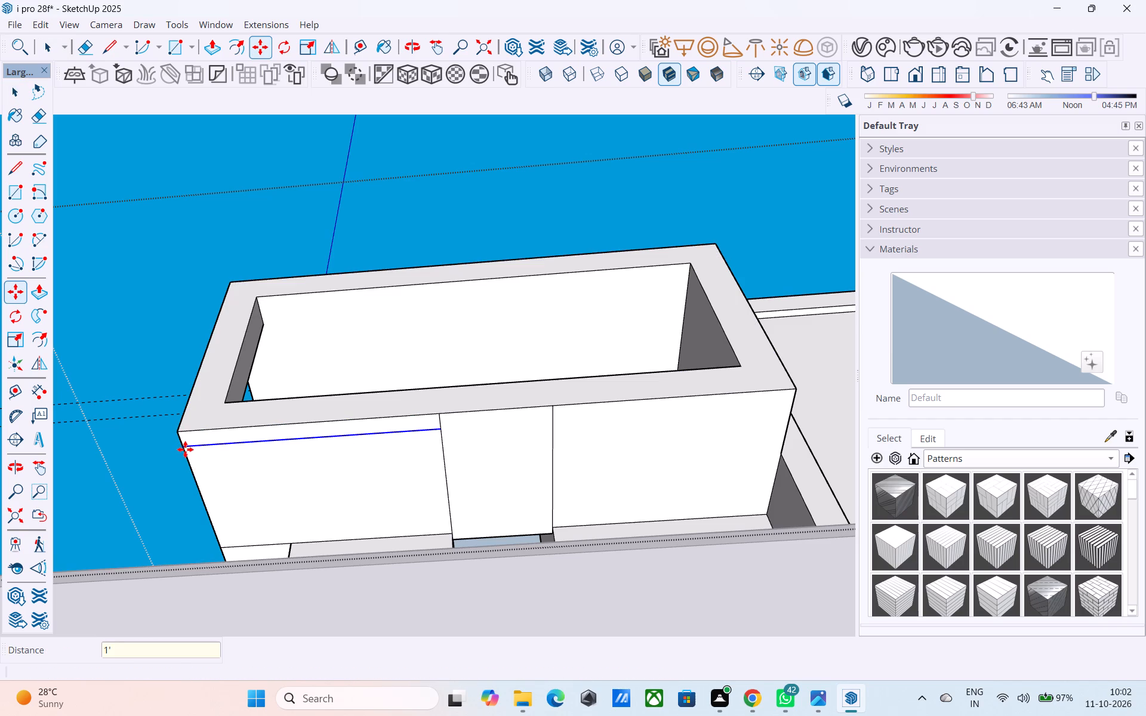
# Copy the outer side edge of the balcony's underside 1' inward, parallel to itself.
pyautogui.press('space')
pyautogui.click(190, 465)
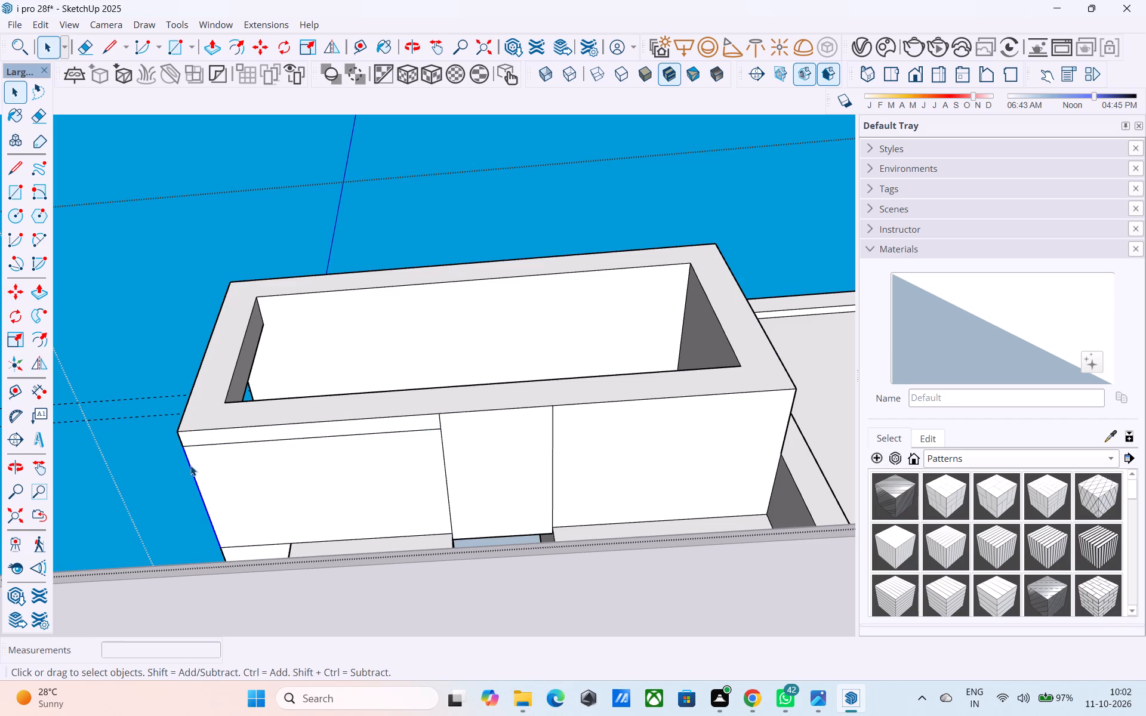
pyautogui.press('m')
pyautogui.click(187, 453)
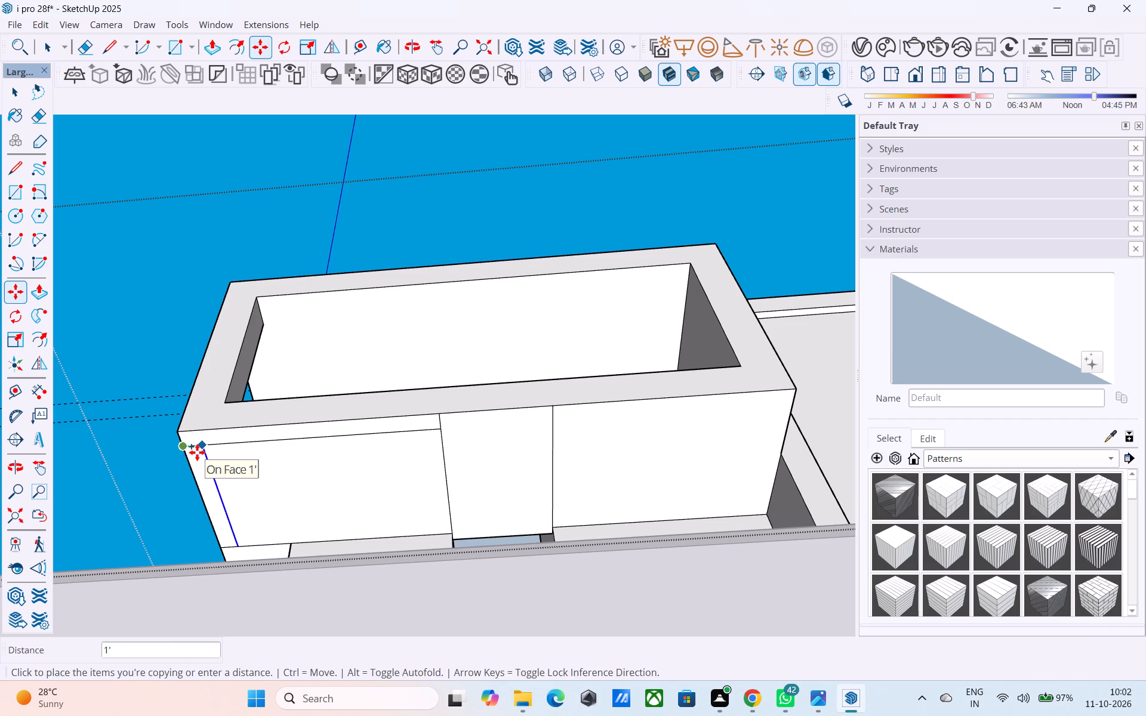
pyautogui.click(197, 452)
# Draw a rectangle on the balcony's underside, starting from the corner where the two copied lines meet.
pyautogui.press('r')
pyautogui.click(199, 450)
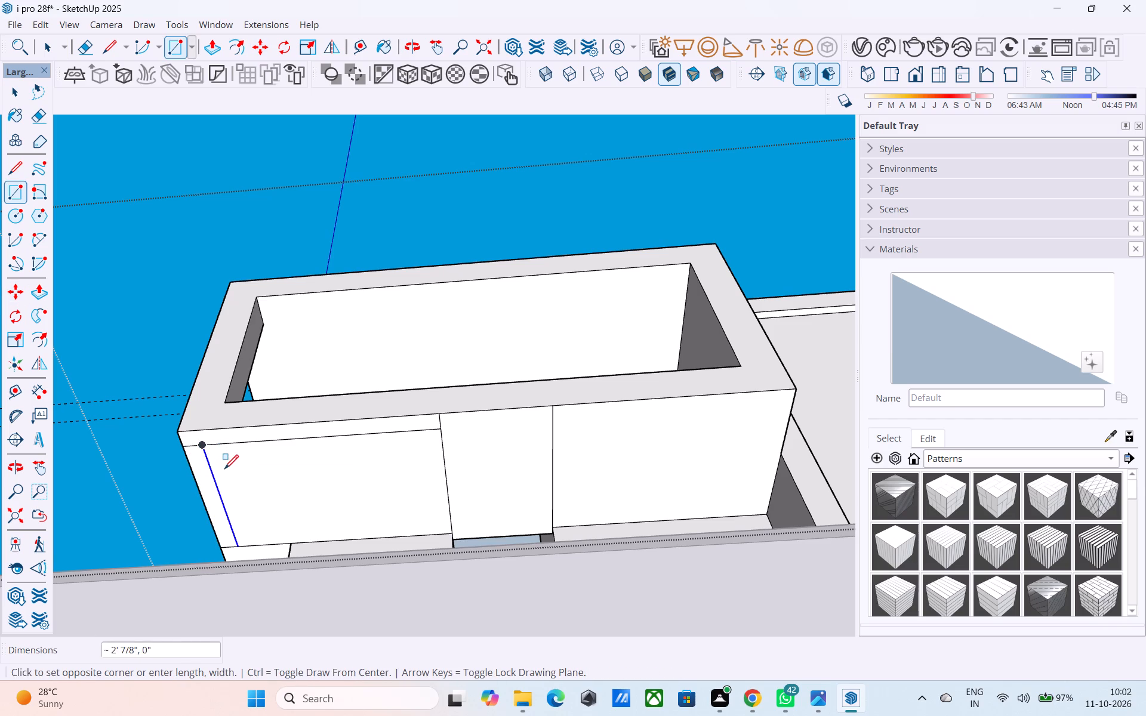
pyautogui.moveTo(224, 470); pyautogui.dragTo(284, 517, button='middle')
pyautogui.scroll(3, 271, 480)
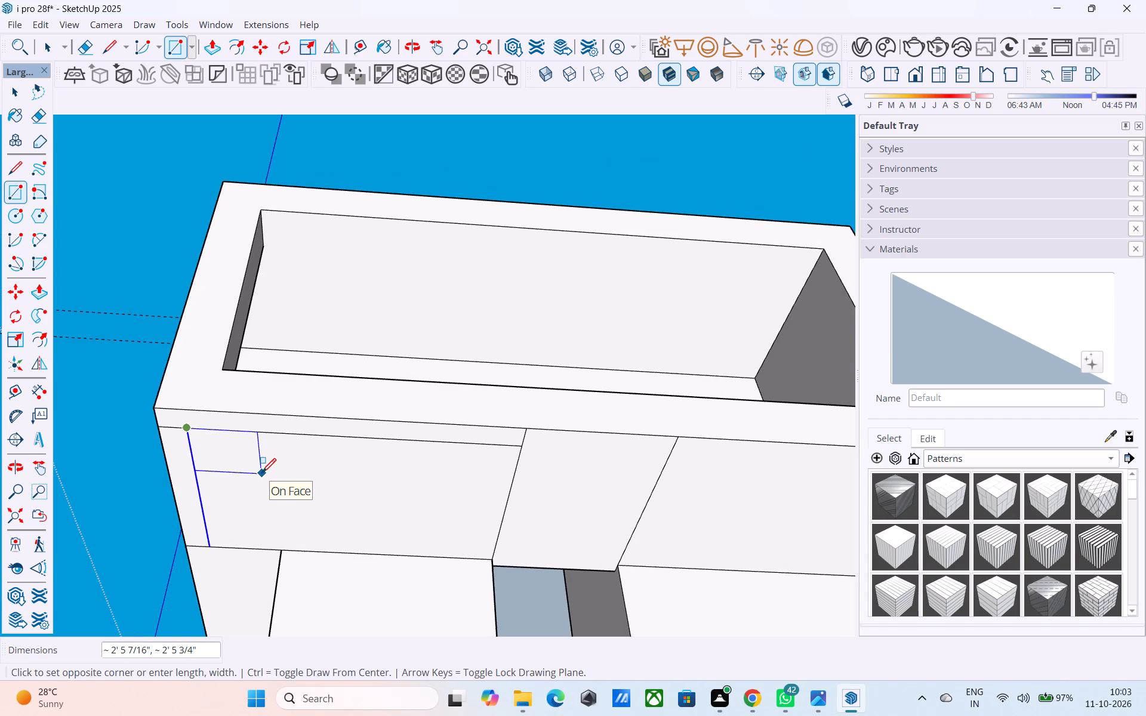
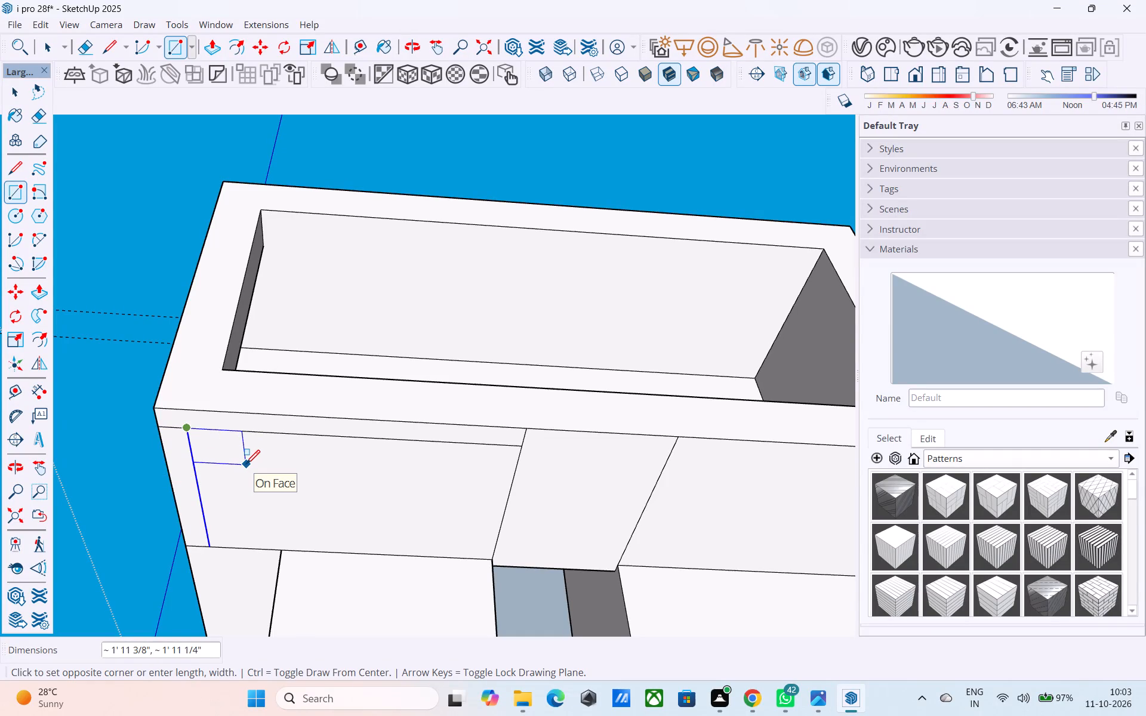
# Set the rectangle on the balcony's underside to 2' by 1'.
pyautogui.press('2')
pyautogui.write("',1'")
pyautogui.press('Return')
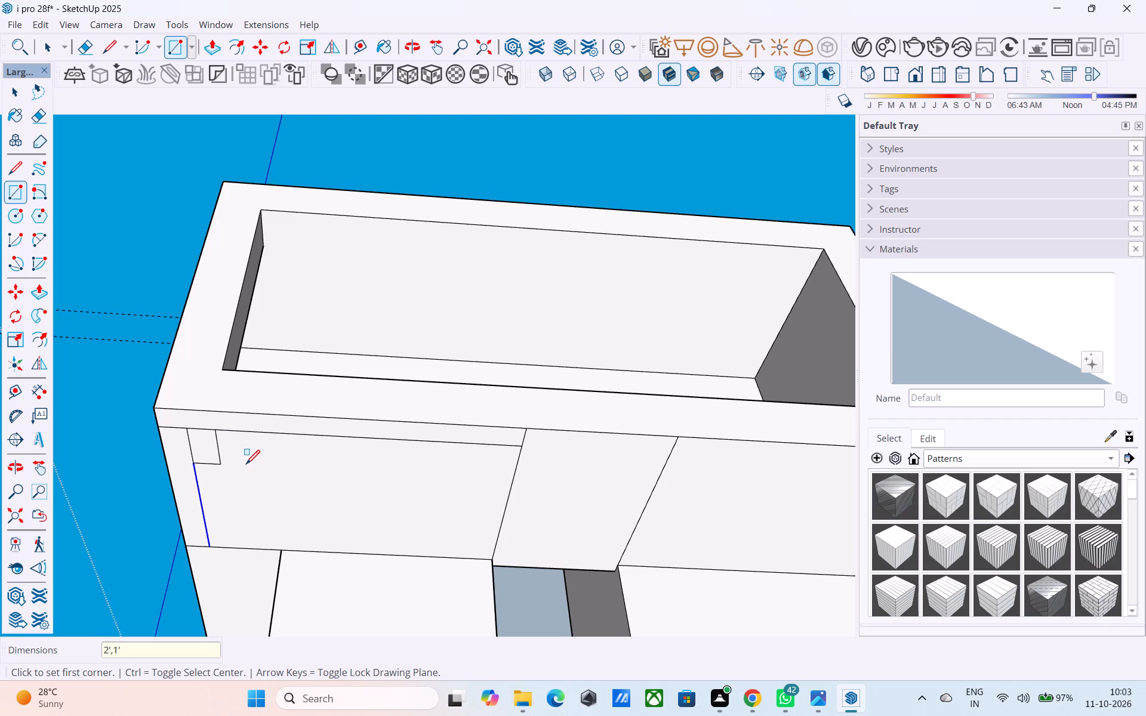
# Shorten the pillar rectangle by copying its inner edge 6" toward the balcony's front and erasing the leftover outline beyond it.
pyautogui.middleClick(311, 491)
pyautogui.moveTo(204, 465); pyautogui.dragTo(287, 529, button='middle')
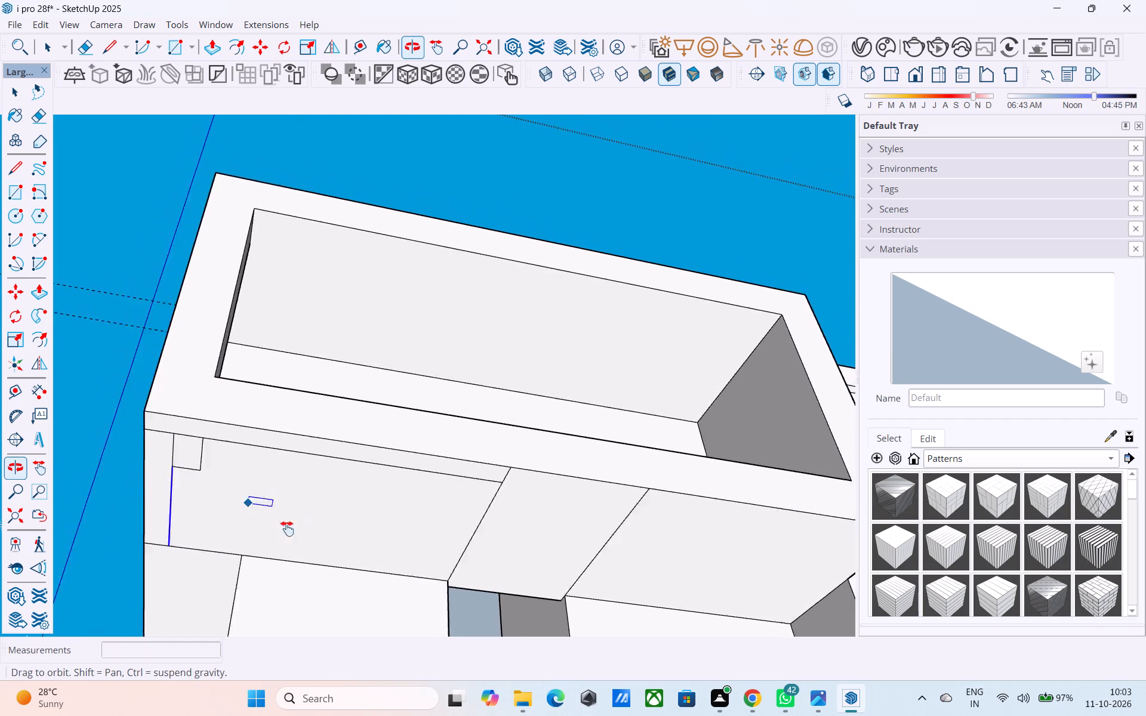
pyautogui.moveTo(287, 529); pyautogui.dragTo(322, 551, button='middle')
pyautogui.scroll(3, 279, 508)
pyautogui.moveTo(270, 511); pyautogui.dragTo(193, 372, button='middle')
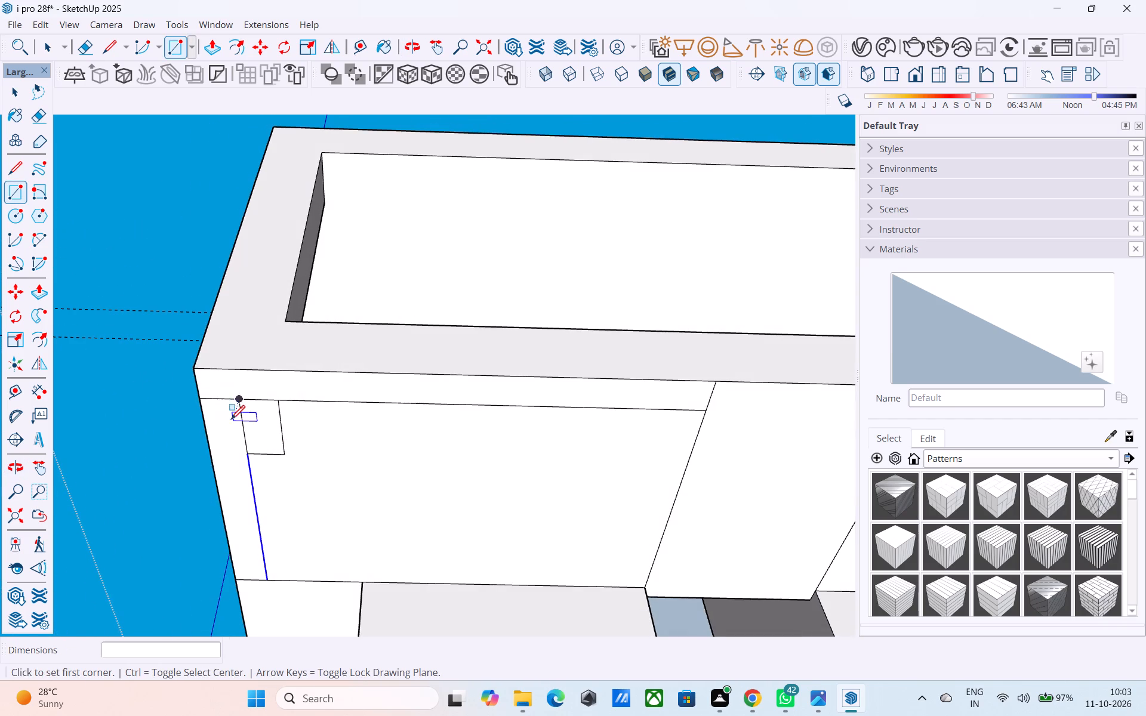
pyautogui.keyDown('shift'); pyautogui.moveTo(276, 468); pyautogui.dragTo(272, 430, button='middle'); pyautogui.keyUp('shift')
pyautogui.scroll(5, 272, 430)
pyautogui.press('space')
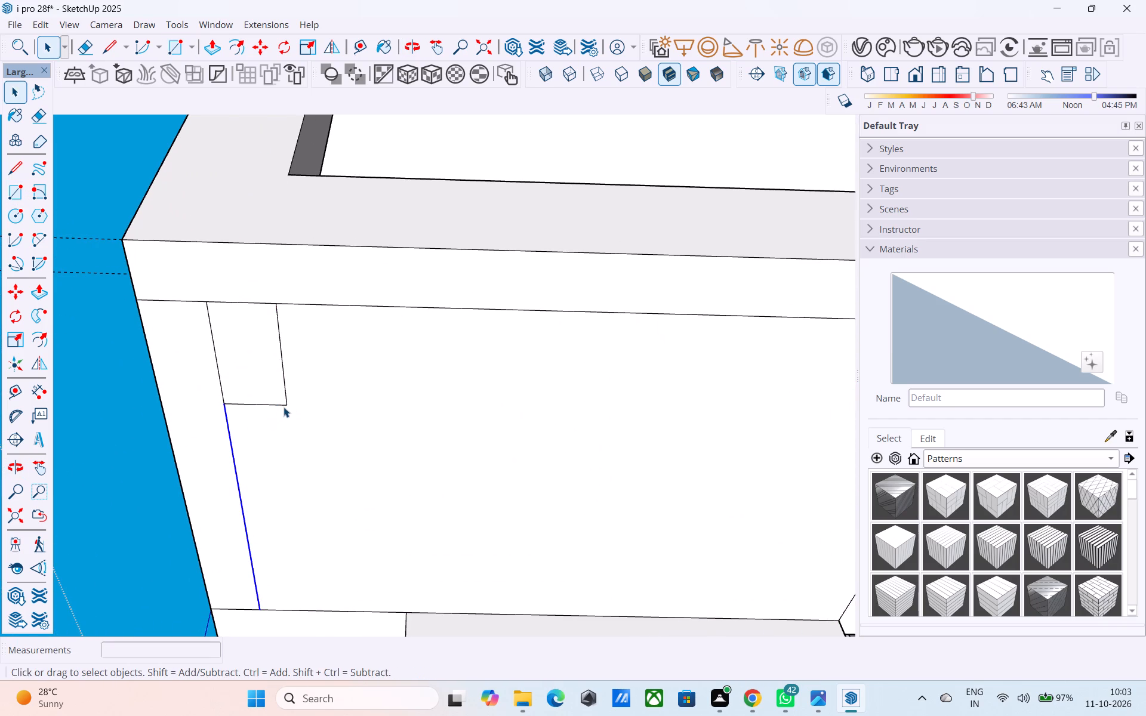
pyautogui.click(281, 405)
pyautogui.press('m')
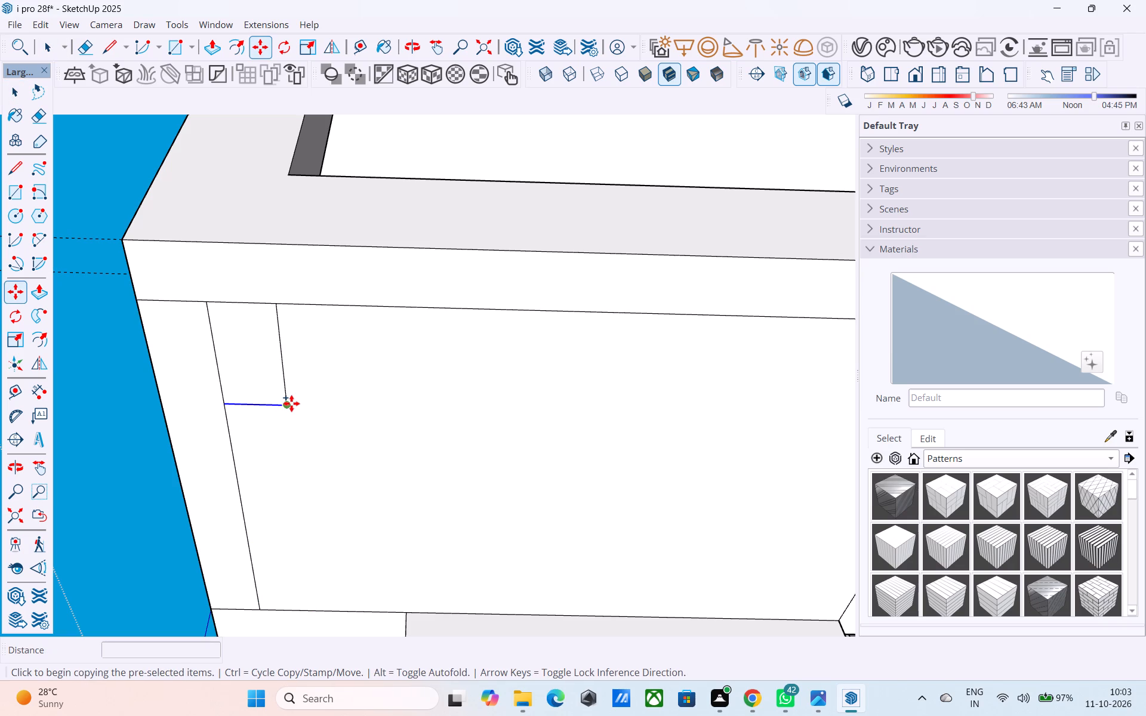
pyautogui.click(291, 403)
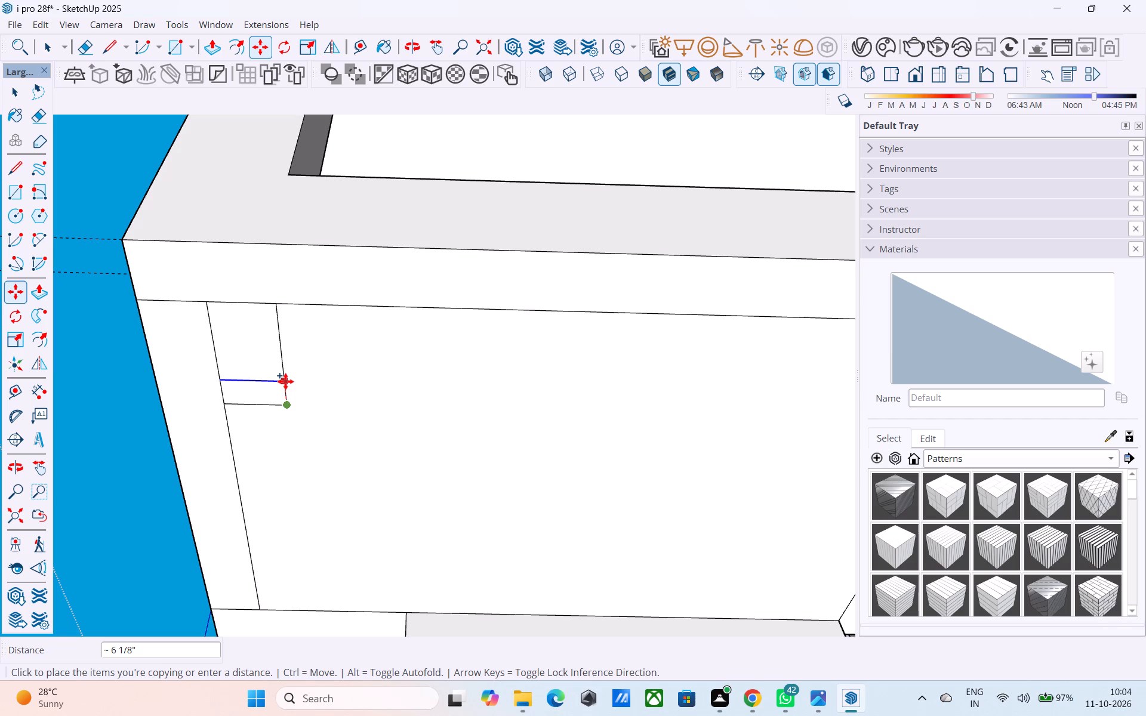
pyautogui.write('6"')
pyautogui.press('Return')
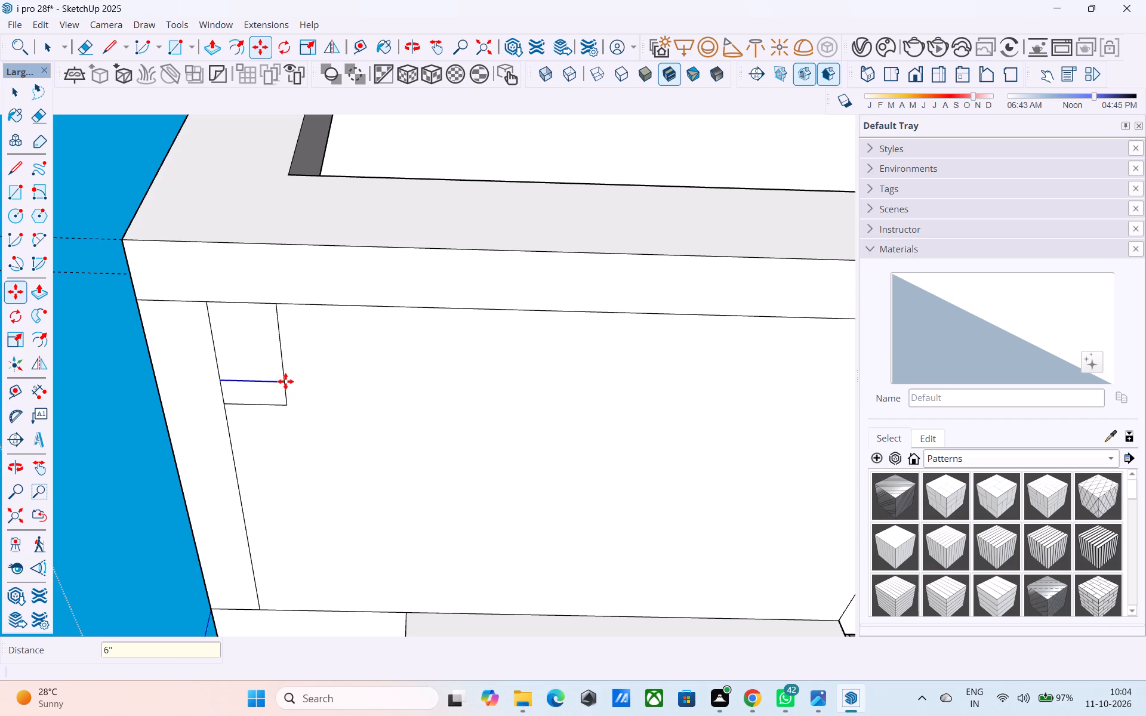
pyautogui.press('e')
pyautogui.click(283, 405)
pyautogui.click(286, 404)
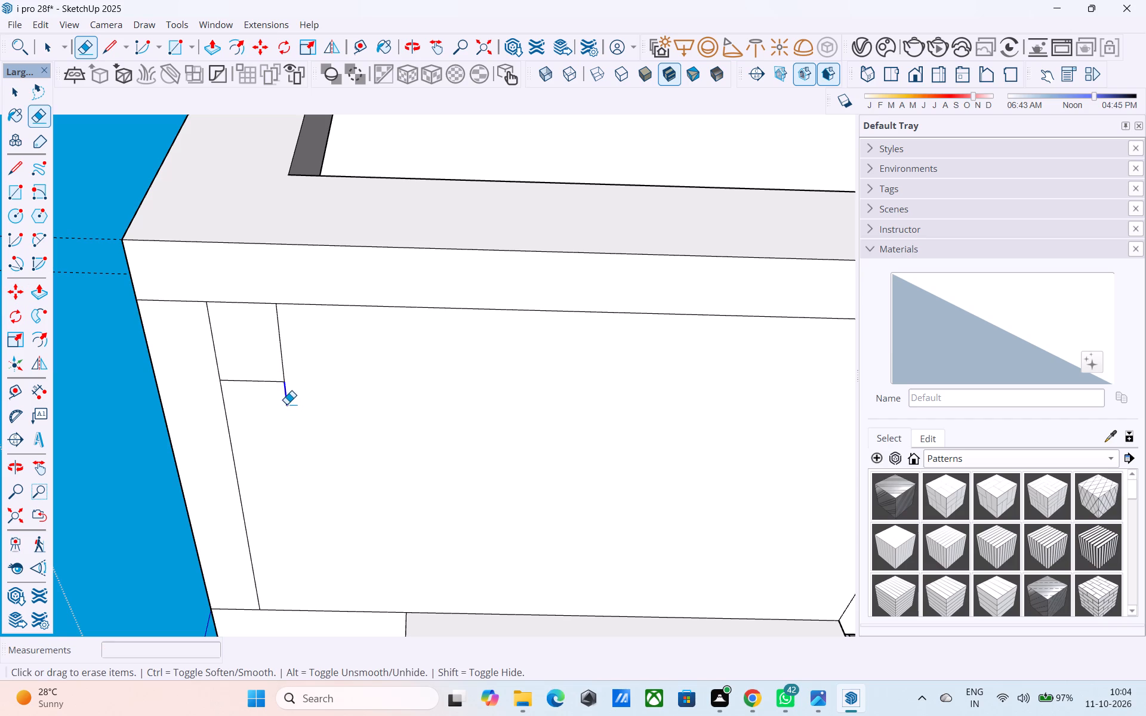
# Push/Pull the corner pillar rectangle 12' down to the ground slab.
pyautogui.press('space')
pyautogui.click(229, 340)
pyautogui.press('p')
pyautogui.click(233, 346)
pyautogui.scroll(-3, 245, 383)
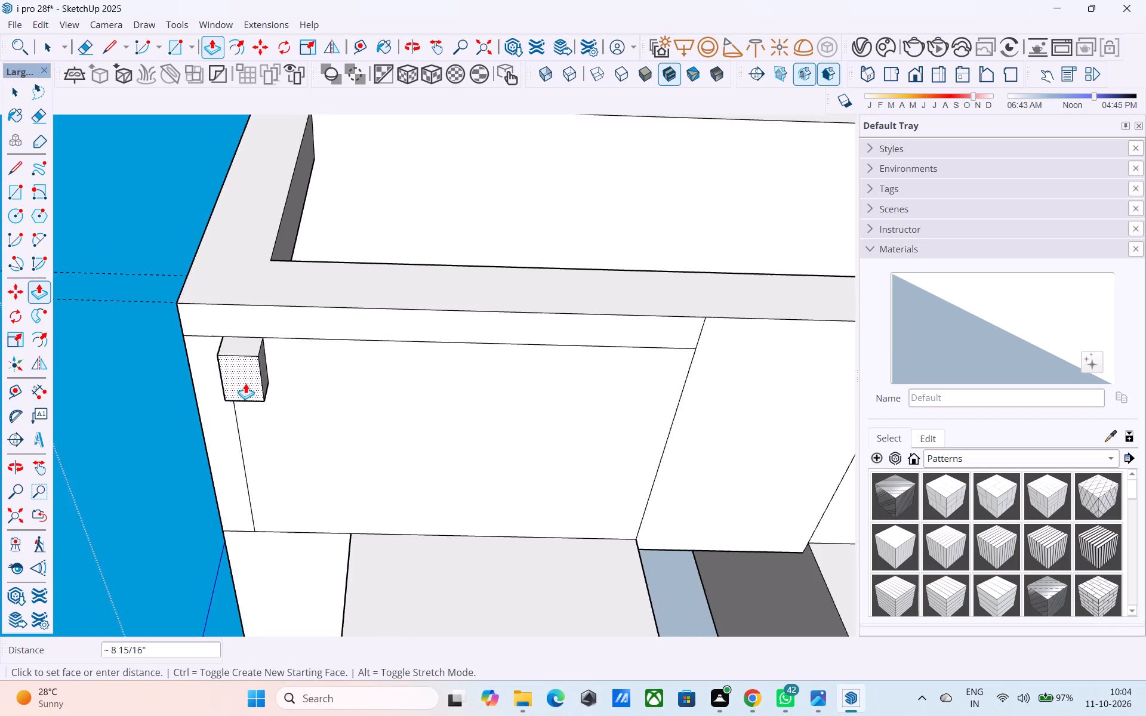
pyautogui.scroll(-10, 245, 383)
pyautogui.keyDown('shift'); pyautogui.moveTo(245, 390); pyautogui.dragTo(275, 712, button='middle'); pyautogui.keyUp('shift')
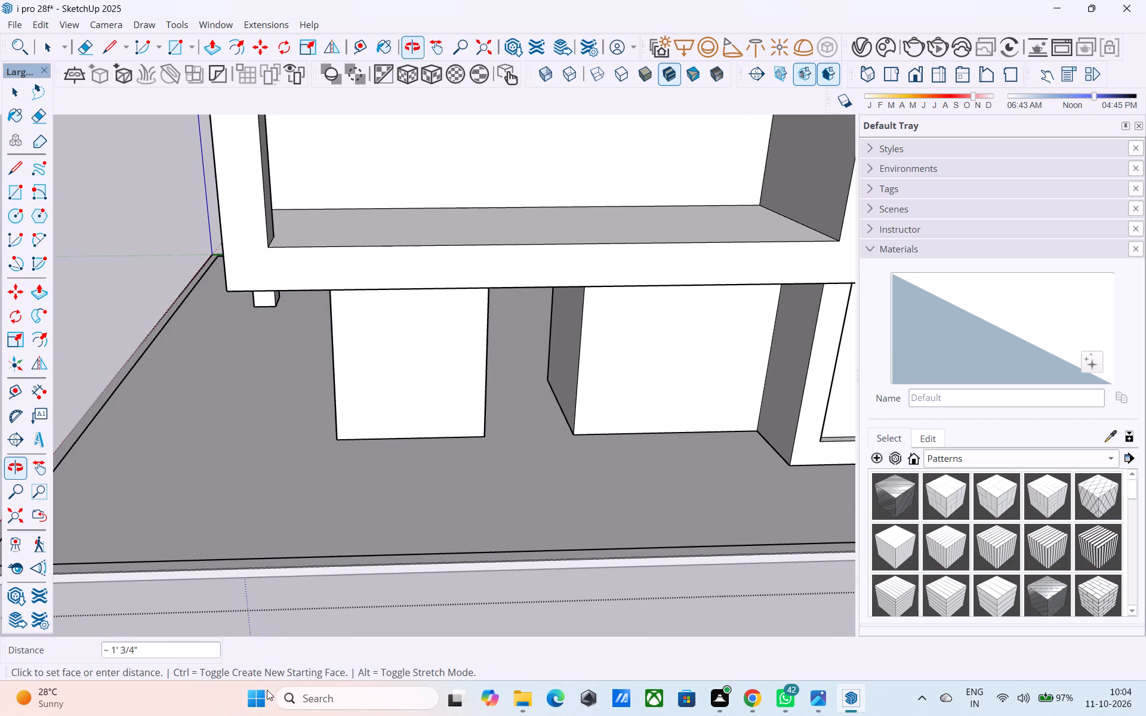
pyautogui.scroll(5, 281, 521)
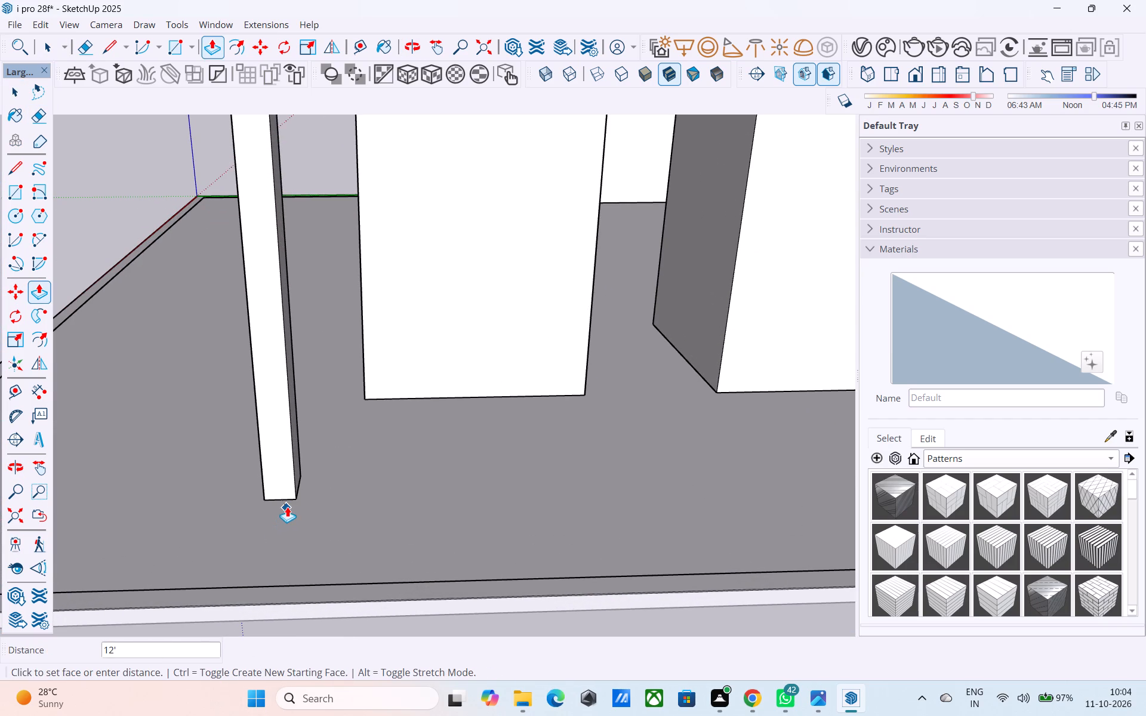
pyautogui.click(290, 508)
# Place a guide 1' inward from the balcony underside's side edge at the end beside the tall framed facade.
pyautogui.moveTo(408, 490); pyautogui.dragTo(312, 538, button='middle')
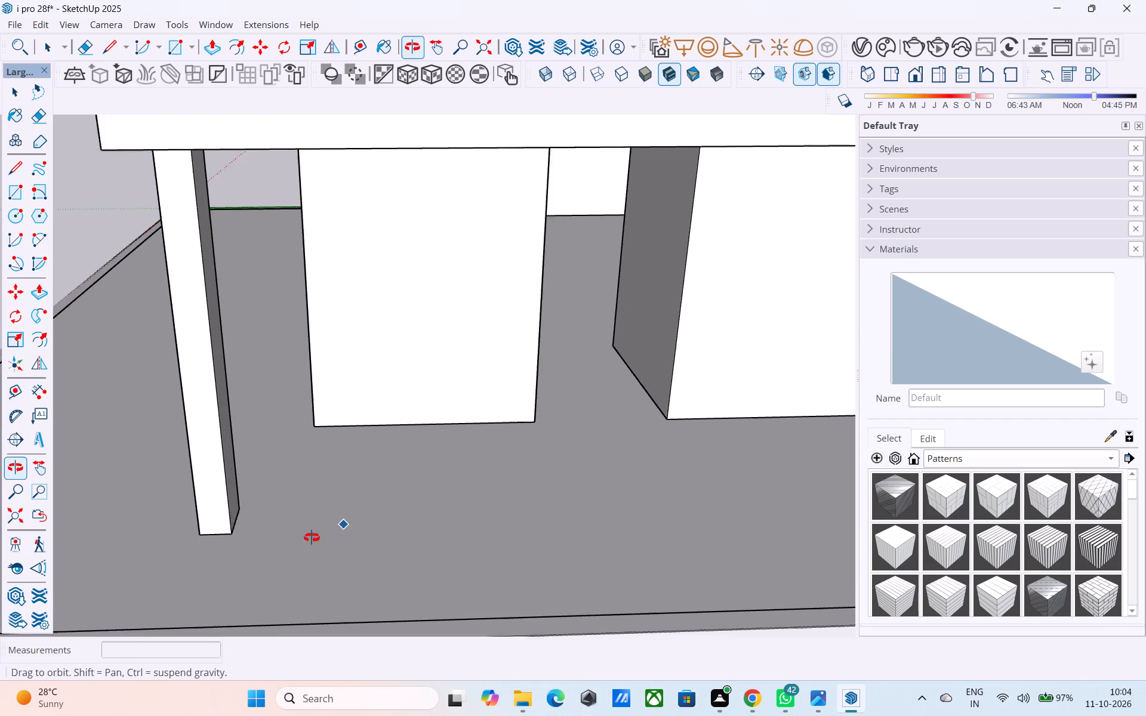
pyautogui.moveTo(312, 538); pyautogui.dragTo(669, 389, button='middle')
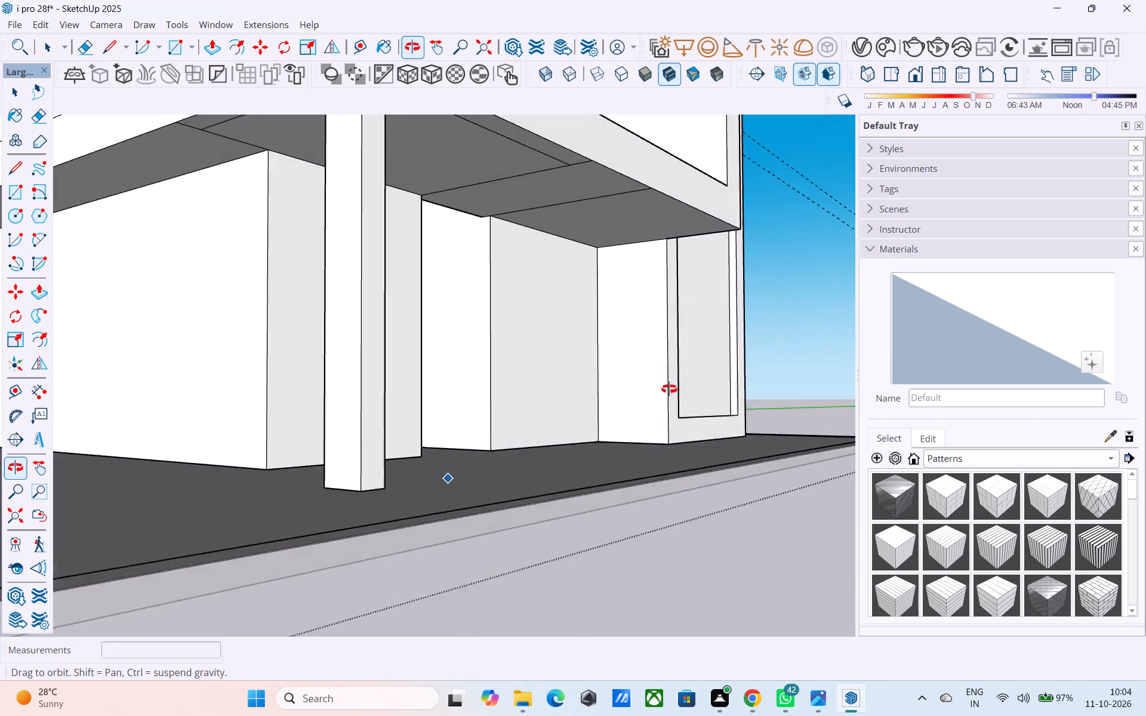
pyautogui.moveTo(669, 389); pyautogui.dragTo(723, 457, button='middle')
pyautogui.scroll(-6, 717, 444)
pyautogui.keyDown('shift'); pyautogui.moveTo(691, 456); pyautogui.dragTo(719, 518, button='middle'); pyautogui.keyUp('shift')
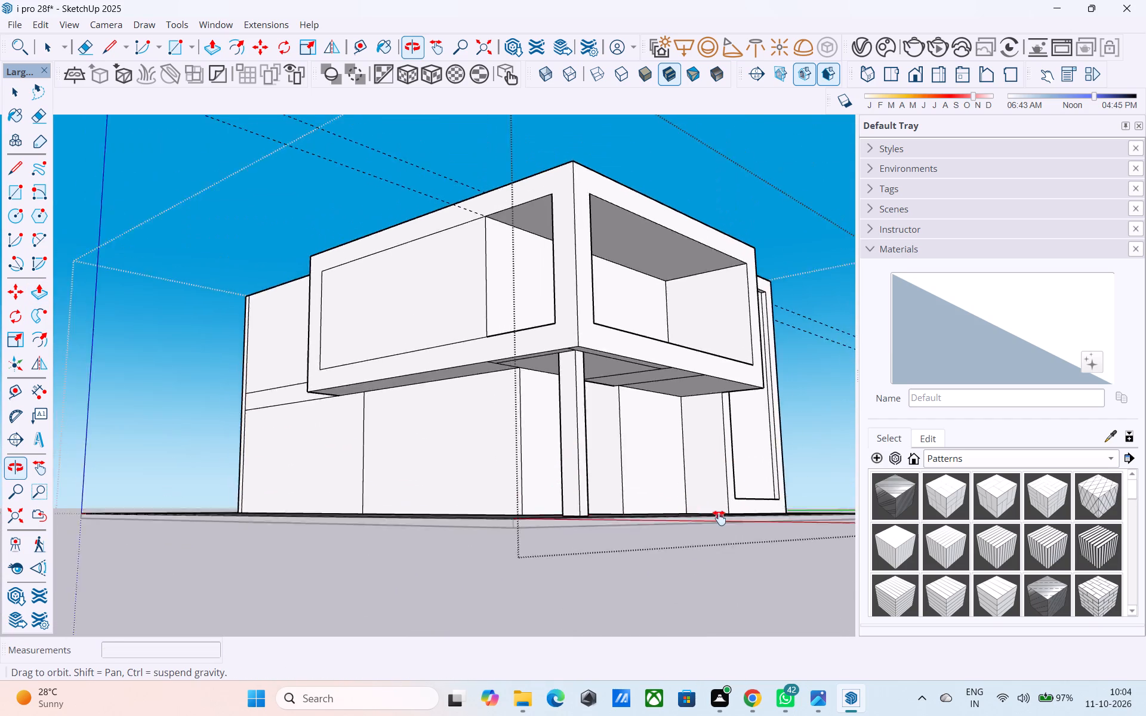
pyautogui.keyDown('shift'); pyautogui.moveTo(719, 518); pyautogui.dragTo(376, 467, button='middle'); pyautogui.keyUp('shift')
pyautogui.keyDown('shift'); pyautogui.moveTo(419, 419); pyautogui.dragTo(369, 447, button='middle'); pyautogui.keyUp('shift')
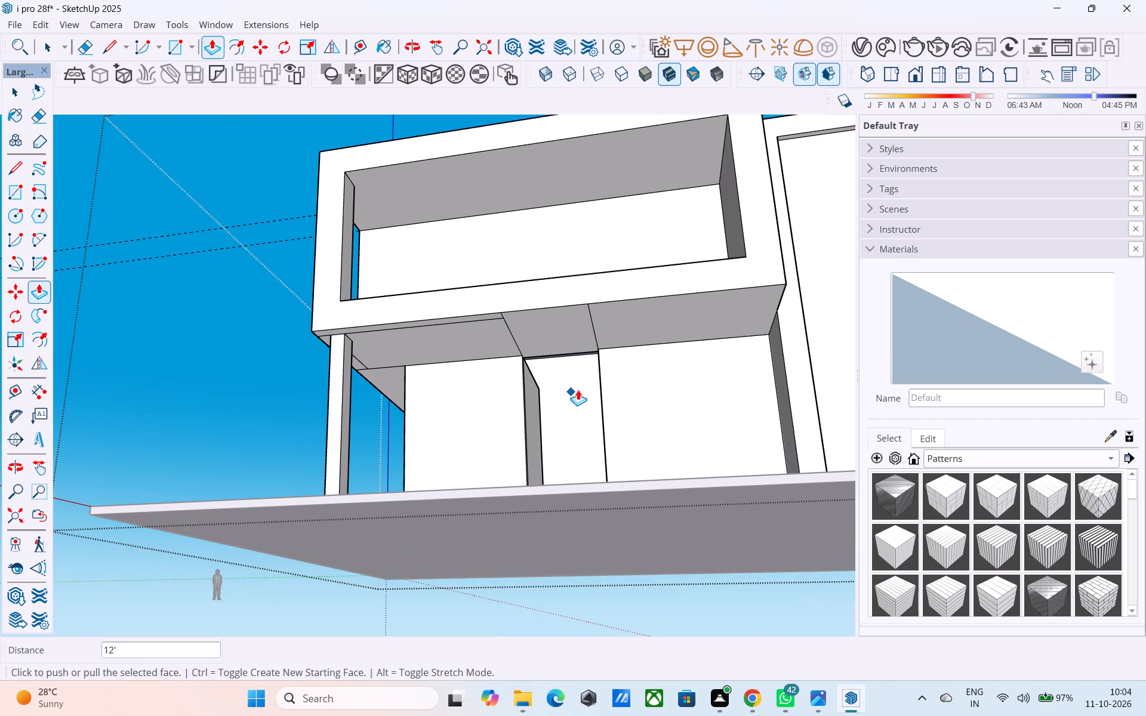
pyautogui.keyDown('shift'); pyautogui.moveTo(580, 390); pyautogui.dragTo(543, 405, button='middle'); pyautogui.keyUp('shift')
pyautogui.scroll(4, 507, 405)
pyautogui.press('l')
pyautogui.scroll(-5, 504, 404)
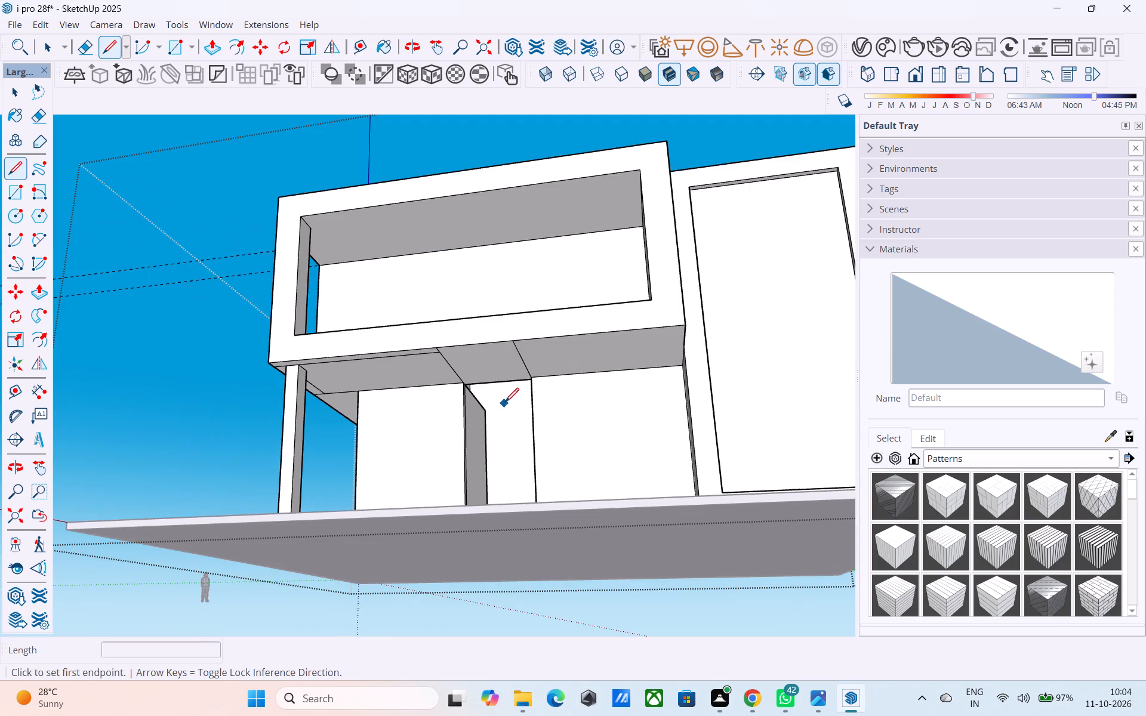
pyautogui.moveTo(634, 354); pyautogui.dragTo(599, 332, button='middle')
pyautogui.scroll(4, 629, 324)
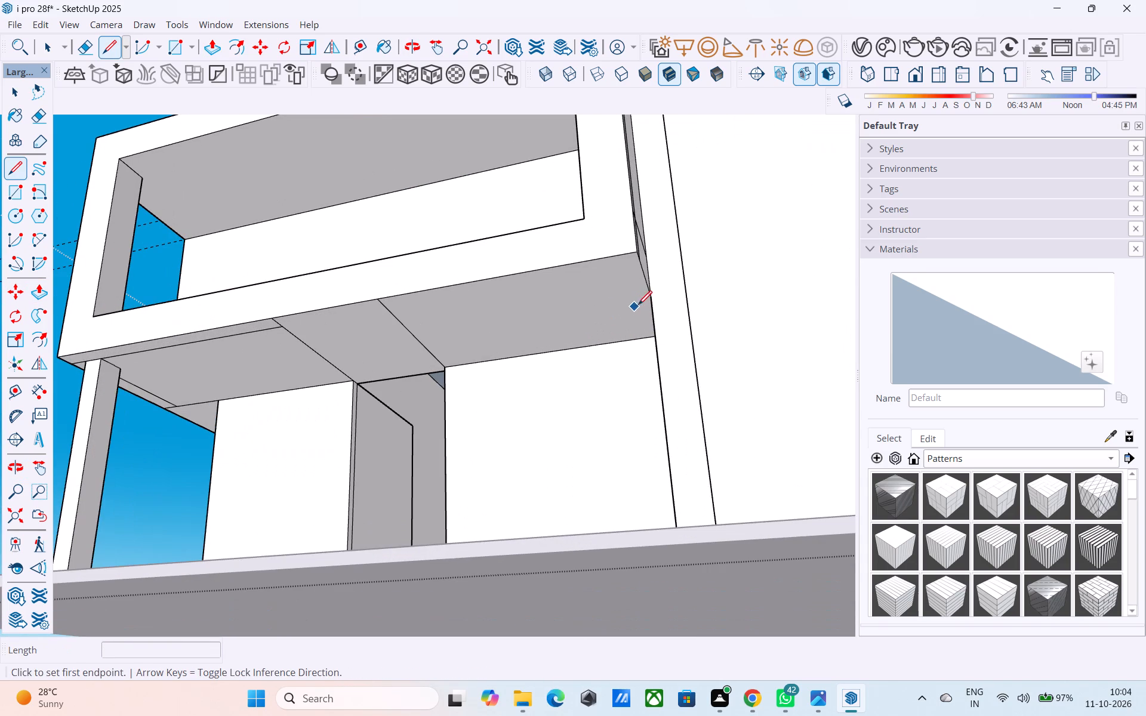
pyautogui.middleClick(638, 305)
pyautogui.click(640, 268)
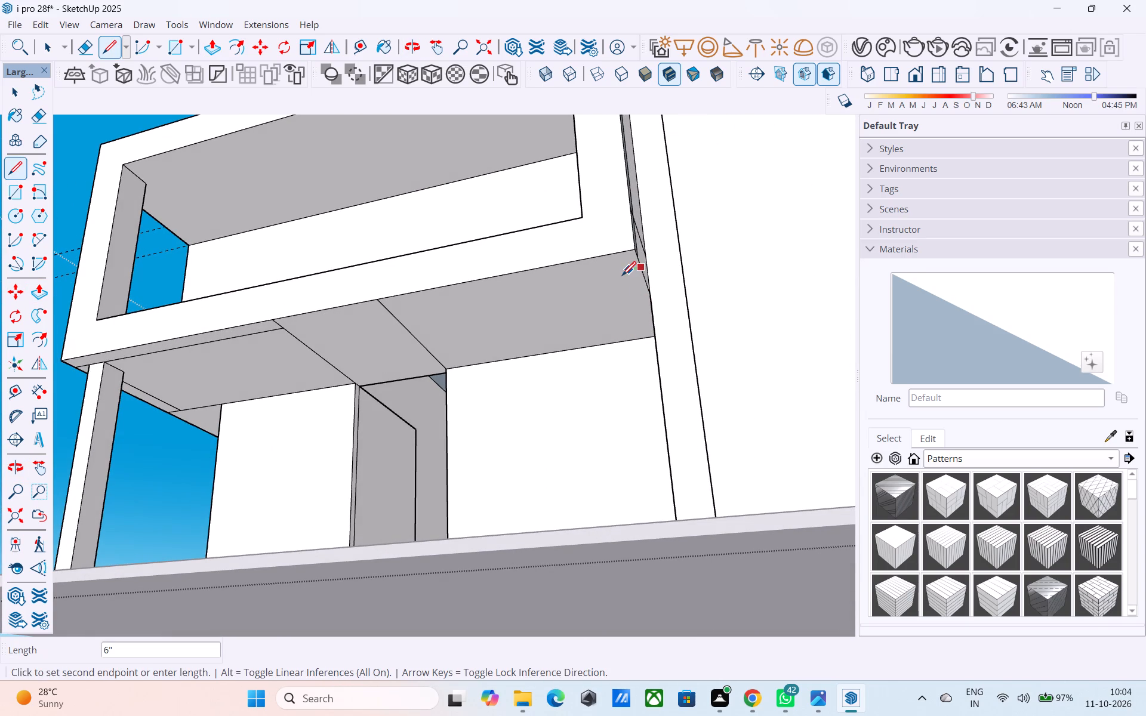
pyautogui.press('t')
pyautogui.click(639, 274)
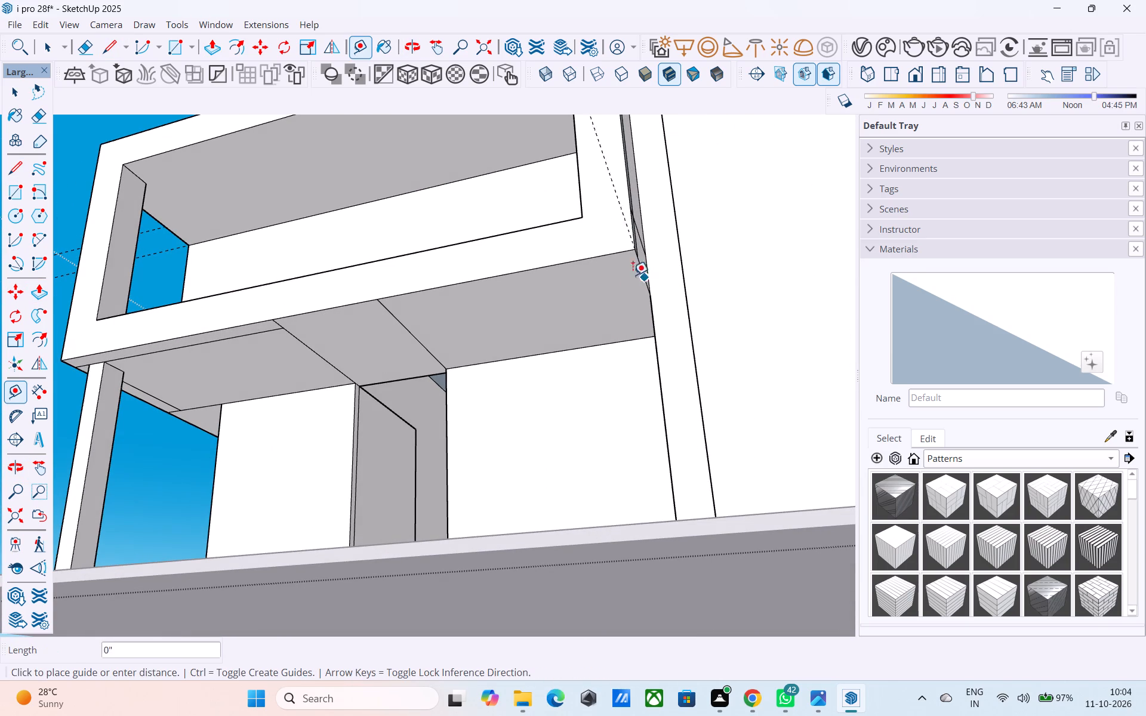
pyautogui.write("1'")
pyautogui.press('Return')
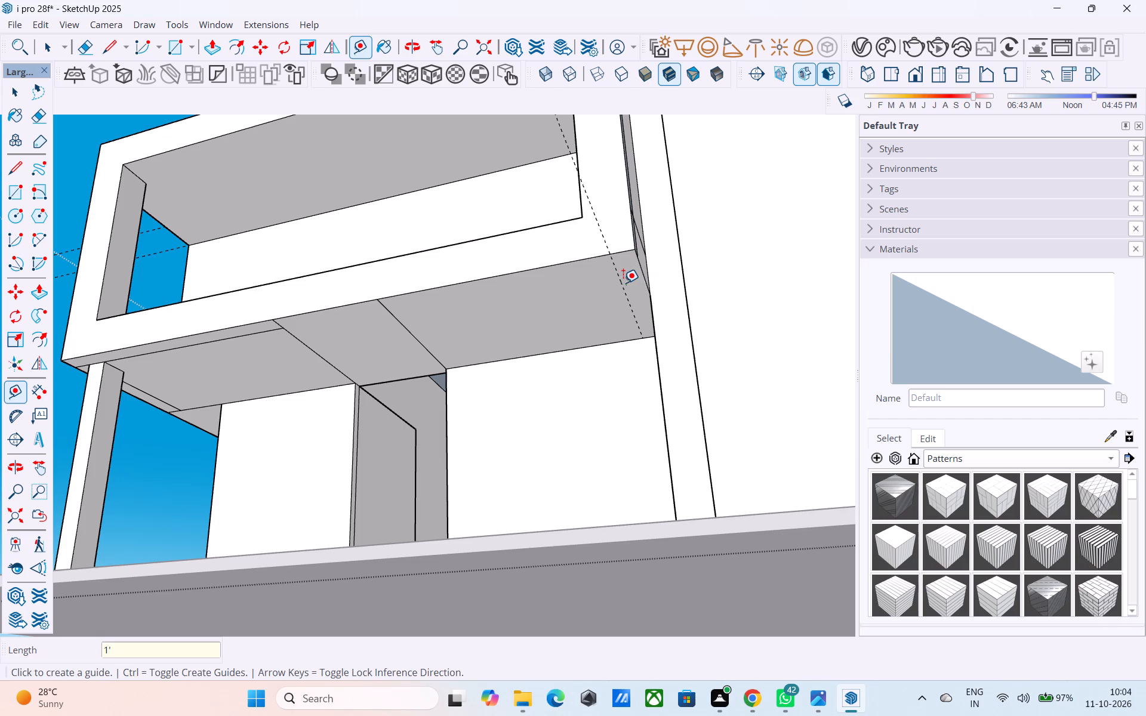
# Place a guide 1' inward from the front edge of the balcony's underside.
pyautogui.click(598, 257)
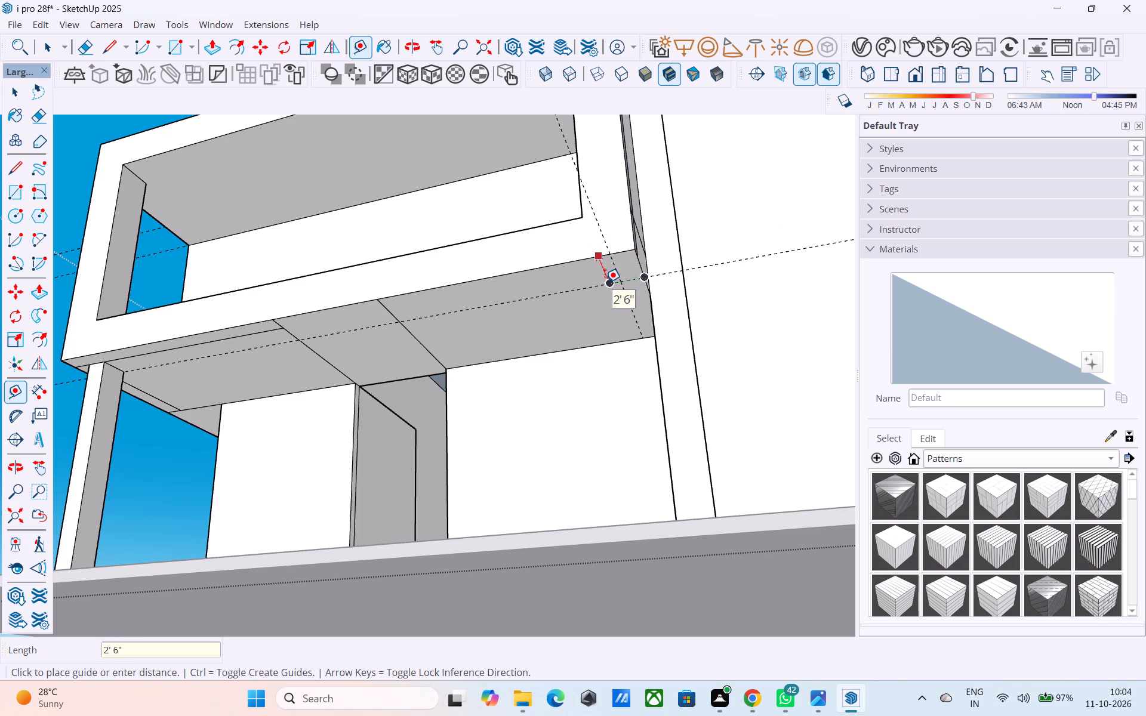
pyautogui.write("1'")
pyautogui.press('Return')
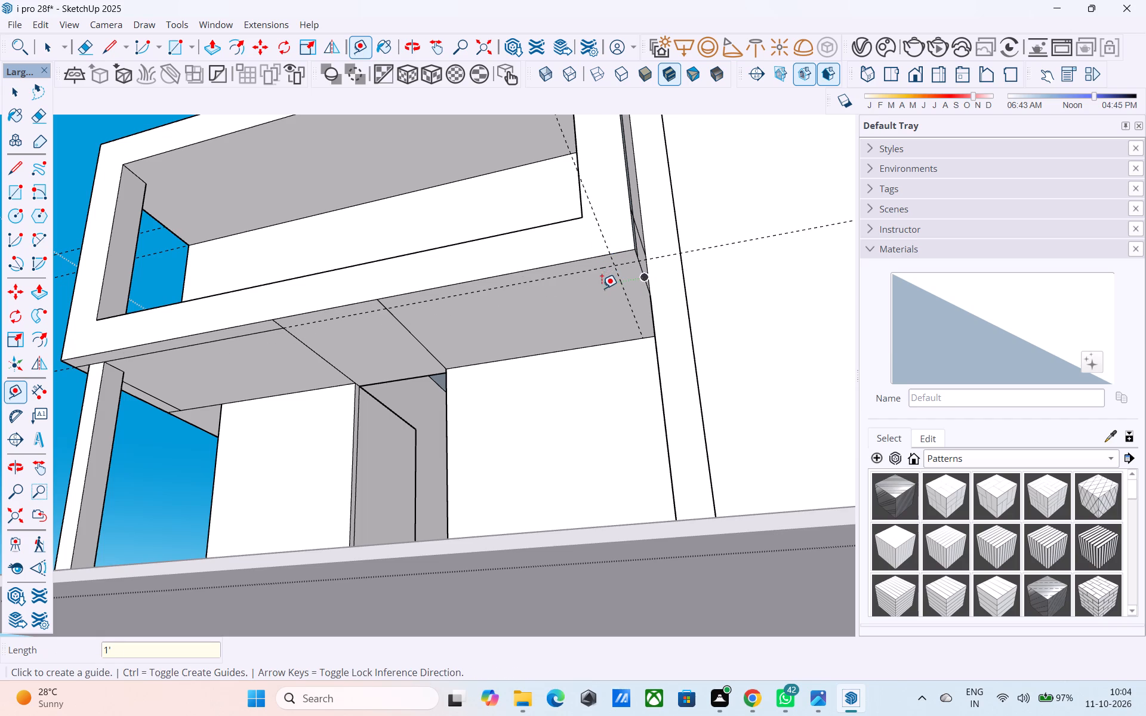
# Draw a 2' by 1' rectangle on the balcony's underside, starting from the intersection of the two guides.
pyautogui.press('space')
pyautogui.write('r')
pyautogui.moveTo(602, 289); pyautogui.dragTo(602, 274, button='middle')
pyautogui.scroll(4, 602, 276)
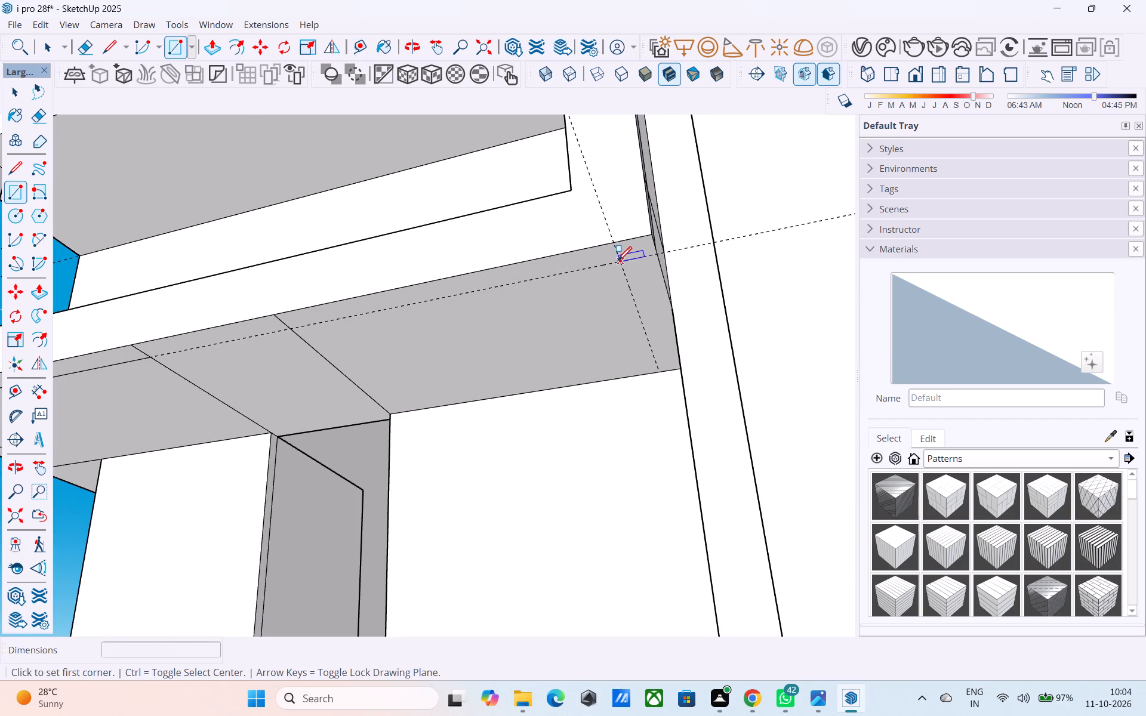
pyautogui.click(618, 262)
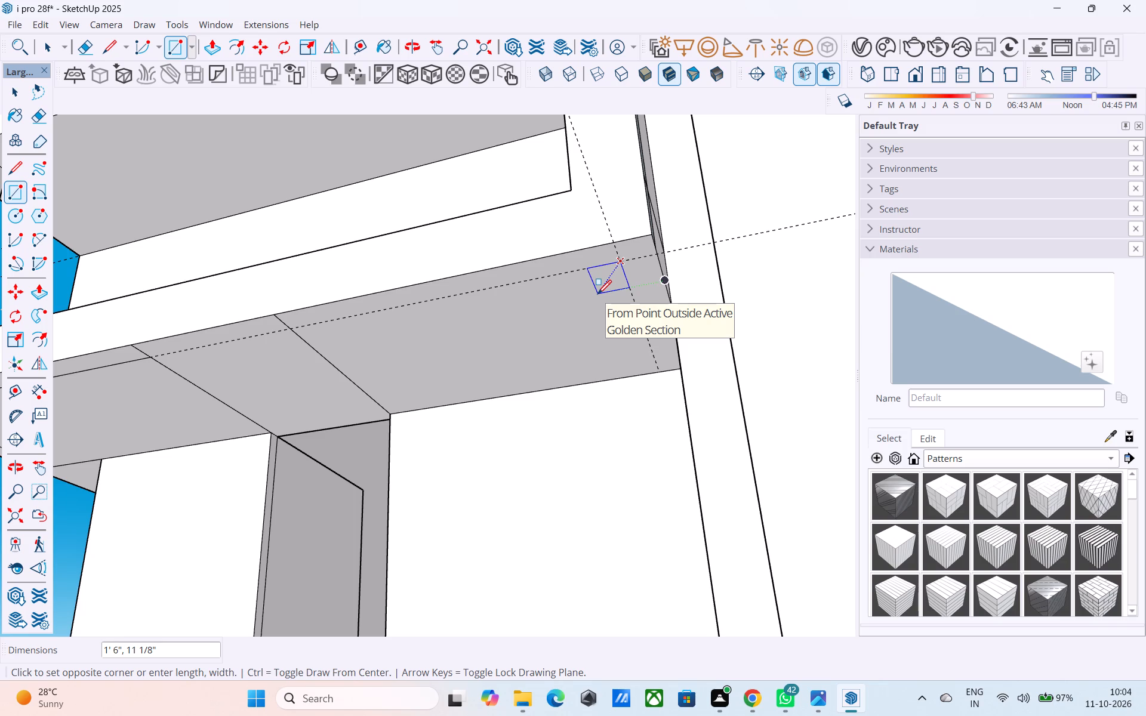
pyautogui.write("2',1'")
pyautogui.press('Return')
# Push/Pull the second pillar rectangle 12' down to the ground slab.
pyautogui.scroll(-5, 597, 295)
pyautogui.press('space')
pyautogui.scroll(4, 620, 305)
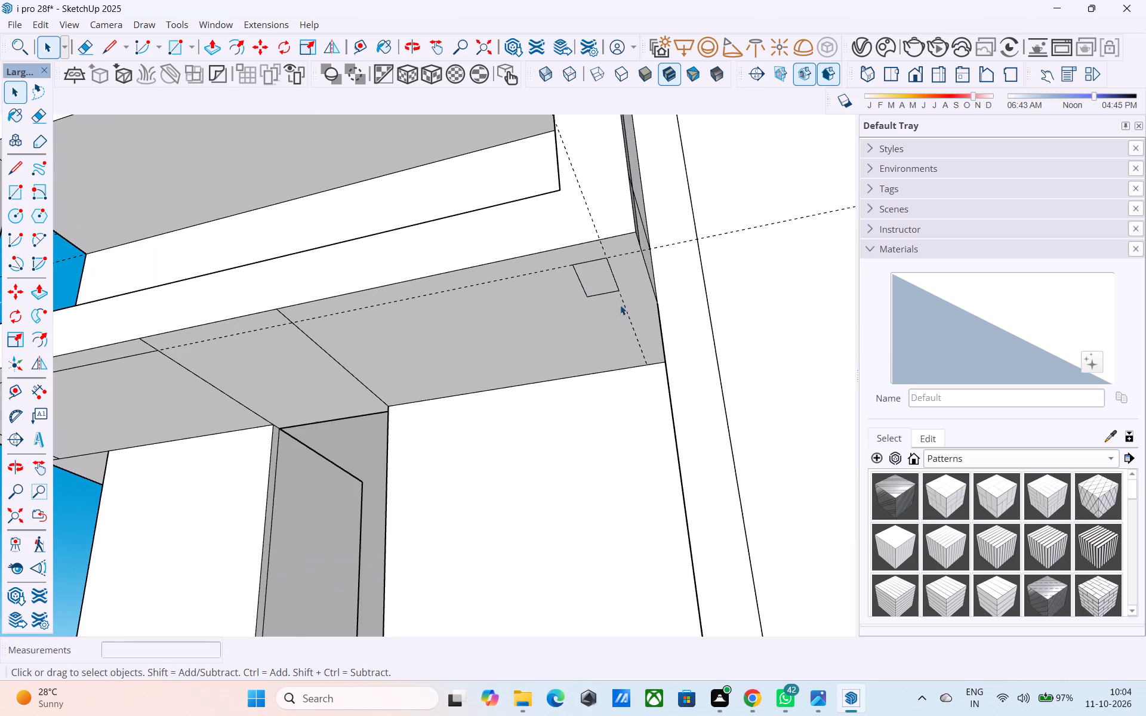
pyautogui.click(599, 283)
pyautogui.press('p')
pyautogui.click(599, 283)
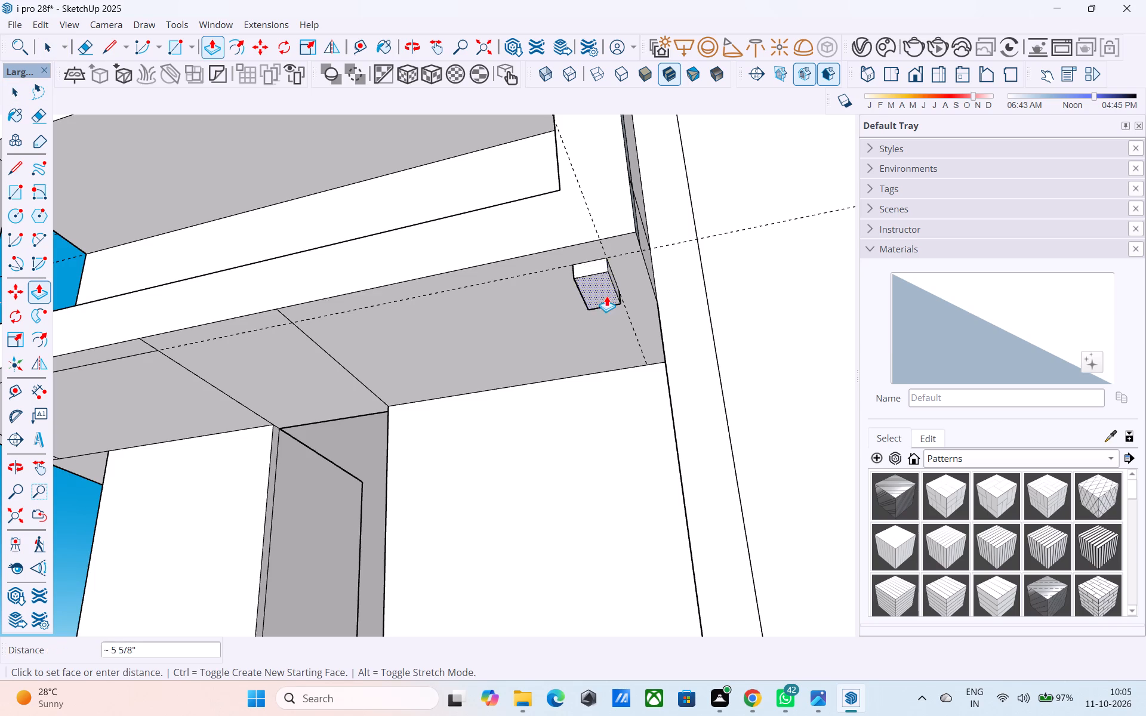
pyautogui.scroll(-8, 606, 296)
pyautogui.moveTo(608, 326); pyautogui.dragTo(747, 512, button='middle')
pyautogui.scroll(-1, 743, 554)
pyautogui.keyDown('shift'); pyautogui.moveTo(733, 548); pyautogui.dragTo(667, 485, button='middle'); pyautogui.keyUp('shift')
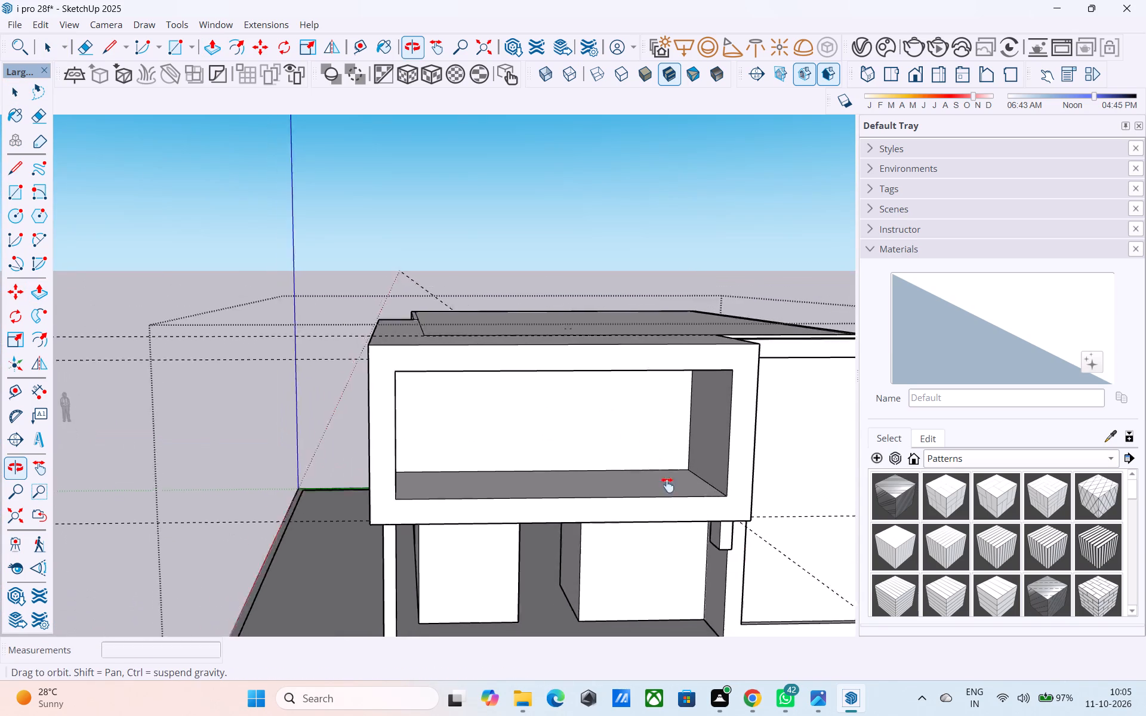
pyautogui.keyDown('shift'); pyautogui.moveTo(667, 485); pyautogui.dragTo(669, 483, button='middle'); pyautogui.keyUp('shift')
pyautogui.click(592, 532)
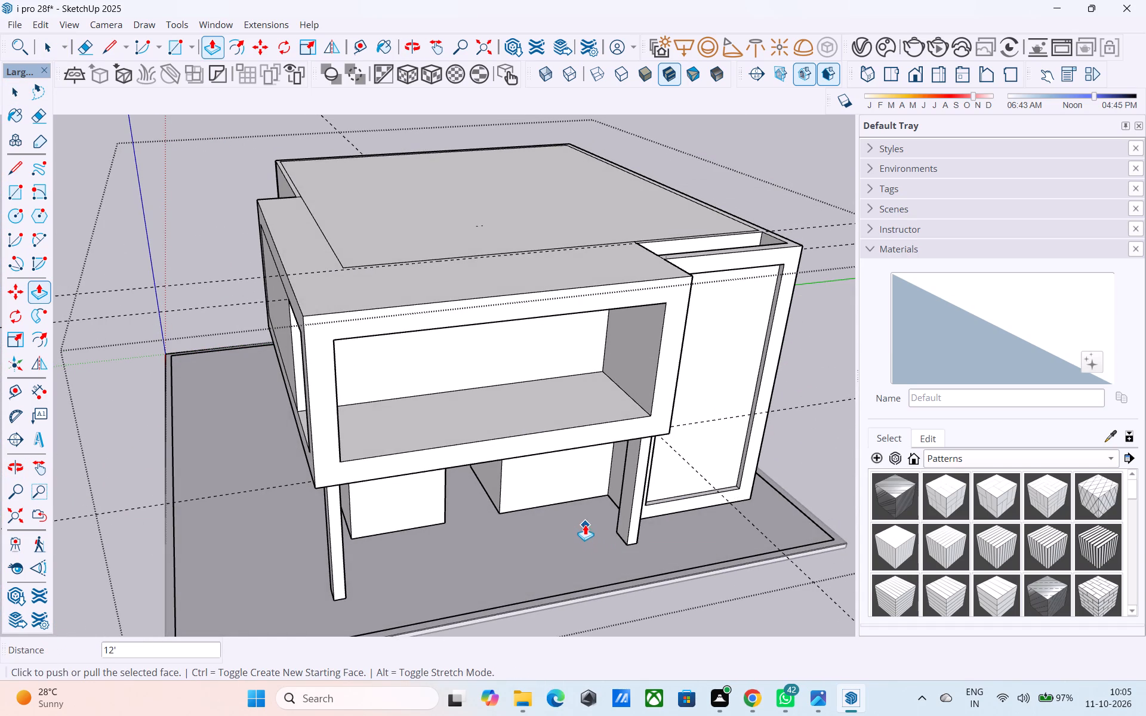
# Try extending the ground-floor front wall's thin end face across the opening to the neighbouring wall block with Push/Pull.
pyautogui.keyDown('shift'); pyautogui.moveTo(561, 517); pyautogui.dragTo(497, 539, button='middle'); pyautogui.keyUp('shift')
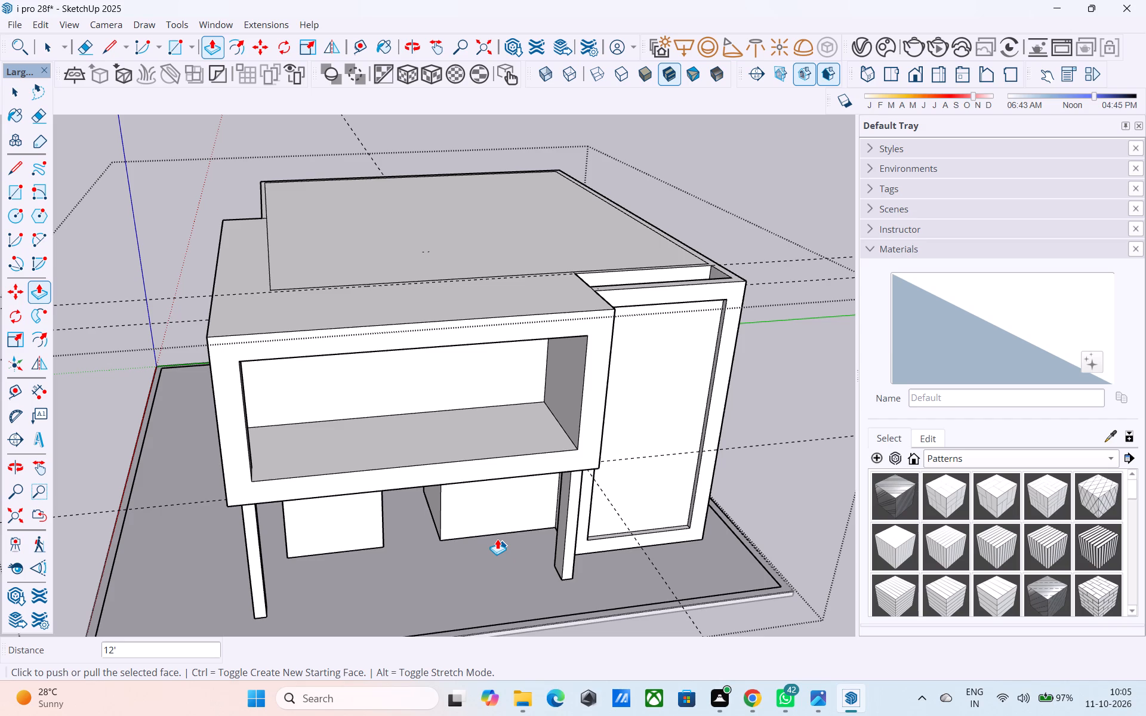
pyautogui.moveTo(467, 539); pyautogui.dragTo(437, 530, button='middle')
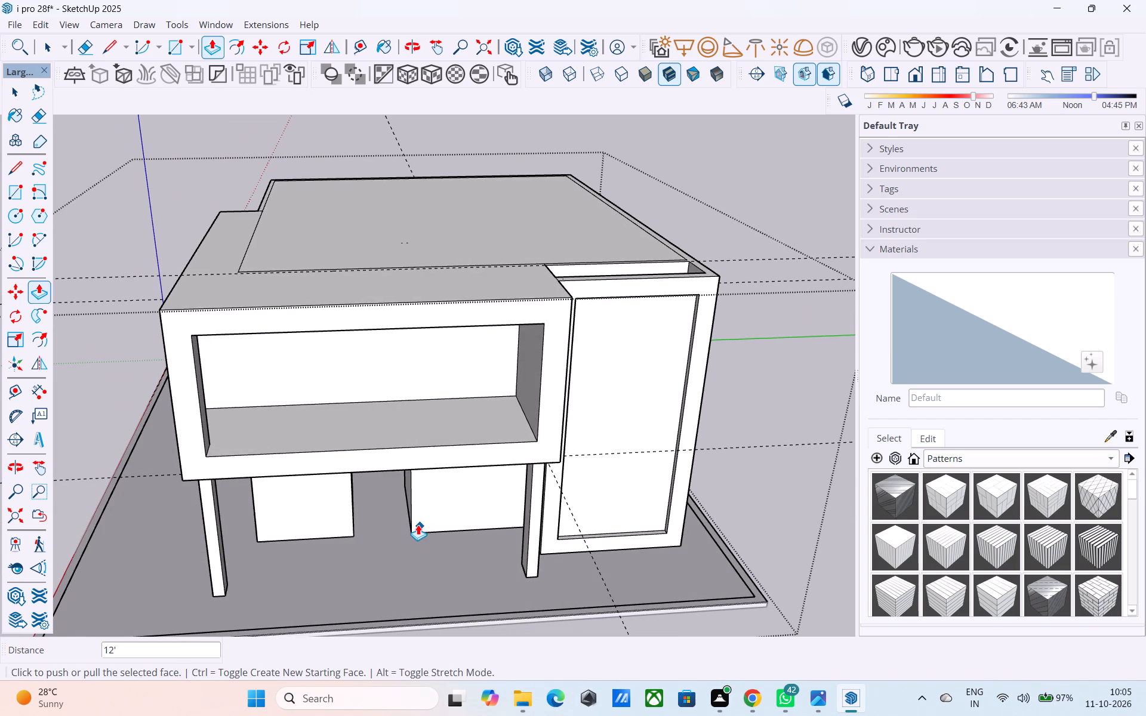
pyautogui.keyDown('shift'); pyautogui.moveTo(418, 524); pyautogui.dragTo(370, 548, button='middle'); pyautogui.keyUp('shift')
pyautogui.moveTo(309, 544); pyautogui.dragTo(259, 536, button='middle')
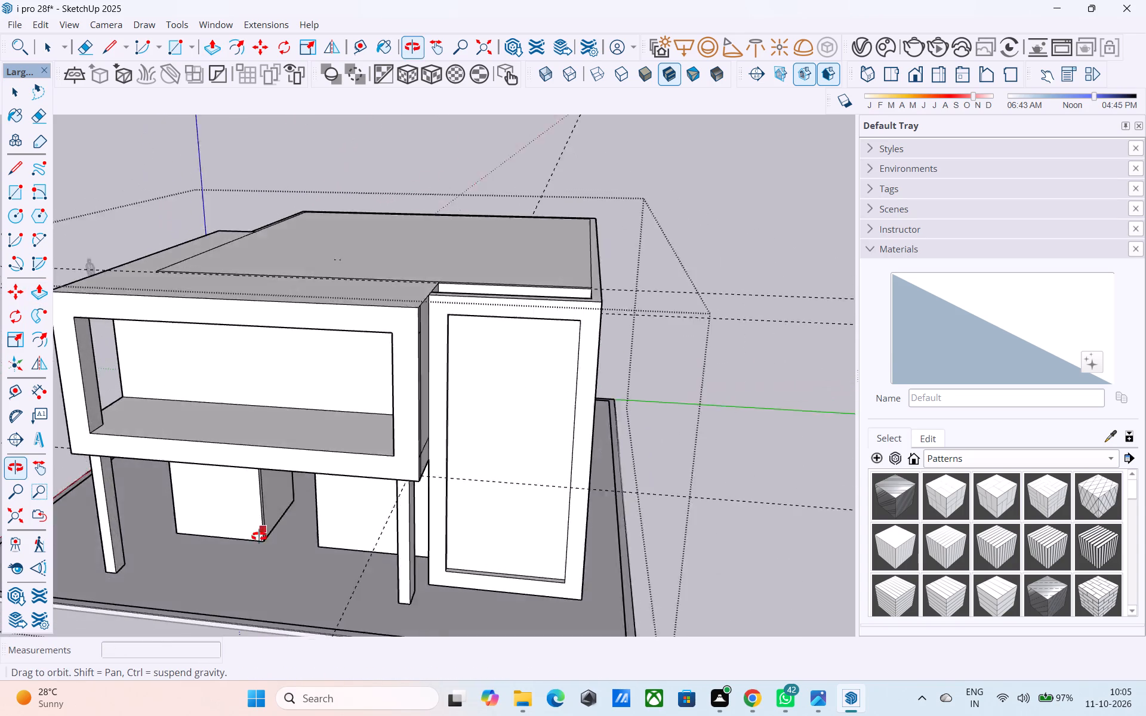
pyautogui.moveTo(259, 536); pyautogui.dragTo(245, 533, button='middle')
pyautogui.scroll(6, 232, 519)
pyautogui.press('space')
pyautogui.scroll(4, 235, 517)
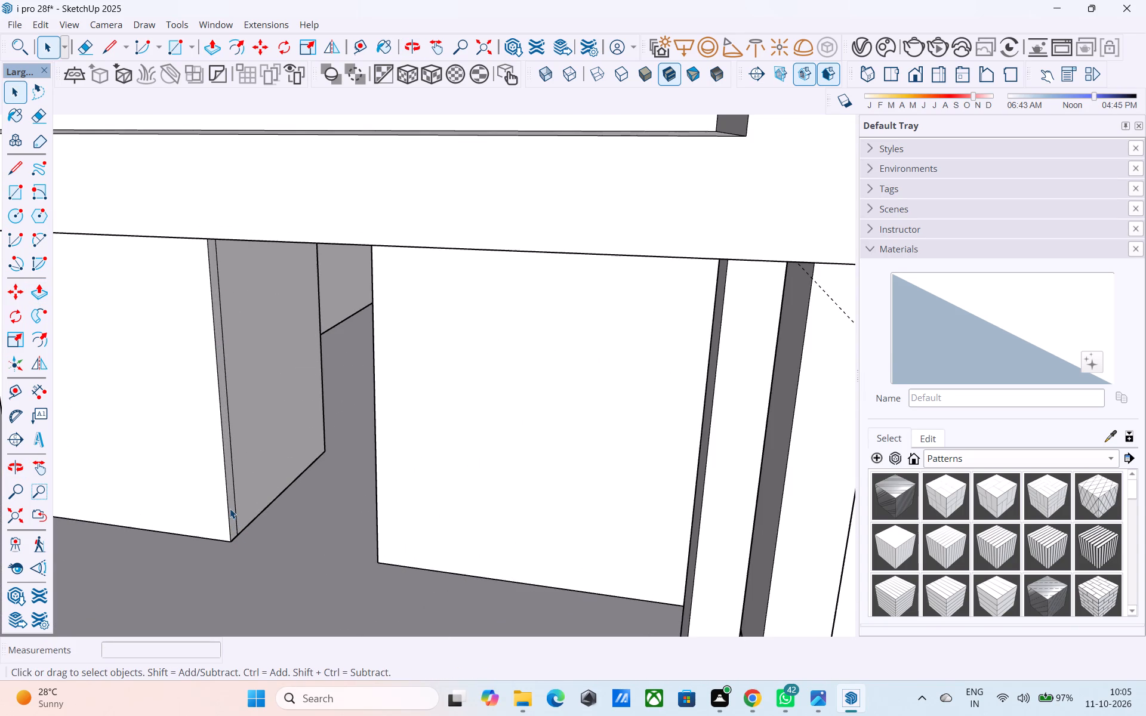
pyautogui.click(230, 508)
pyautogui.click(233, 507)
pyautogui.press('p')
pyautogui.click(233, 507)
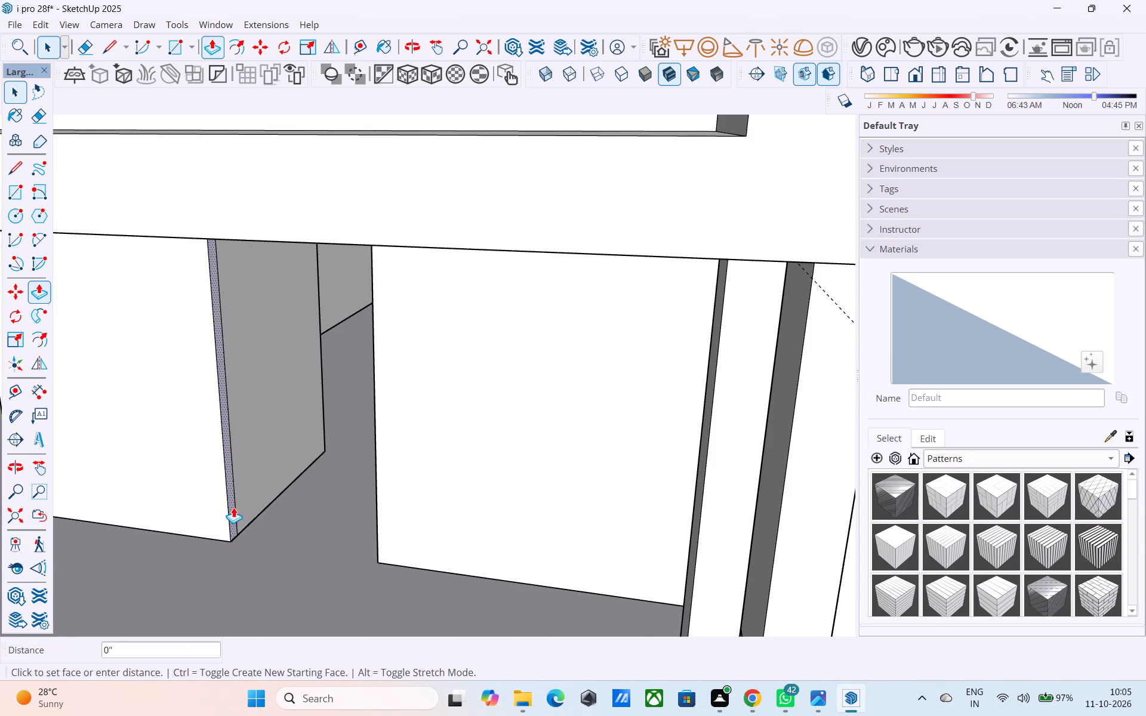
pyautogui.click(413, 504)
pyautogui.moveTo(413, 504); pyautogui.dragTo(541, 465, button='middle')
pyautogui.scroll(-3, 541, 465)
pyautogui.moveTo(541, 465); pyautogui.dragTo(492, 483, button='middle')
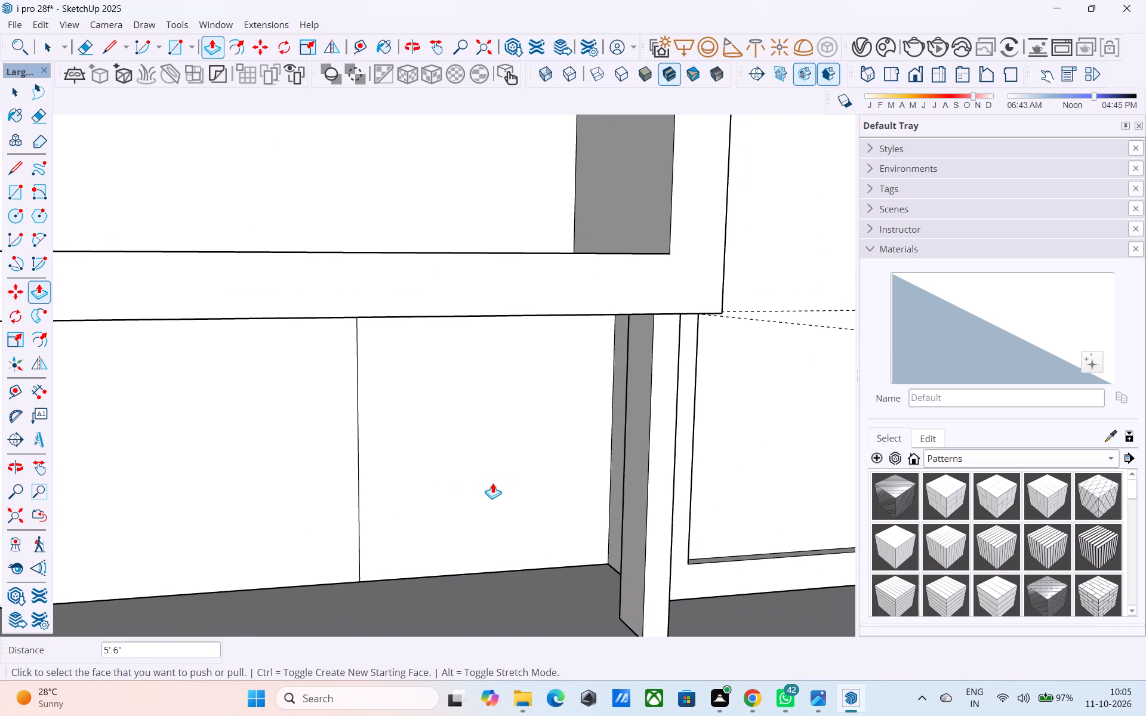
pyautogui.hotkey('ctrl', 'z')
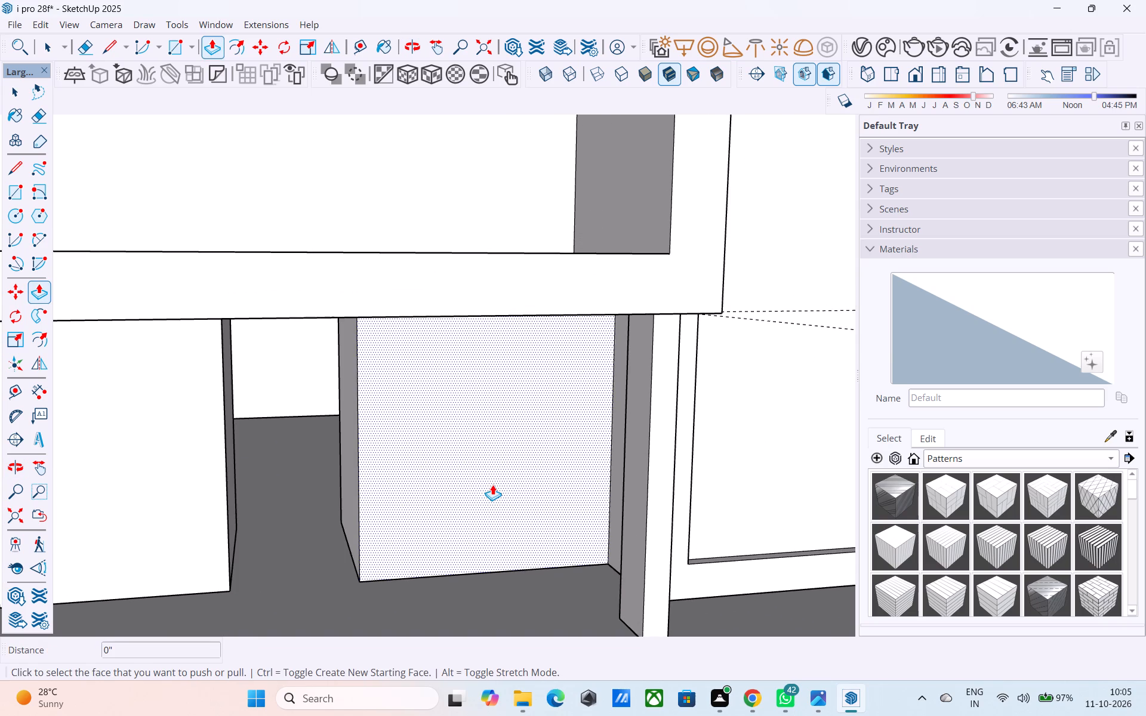
# Push/Pull the ground-floor front wall face behind the balcony's corner pillar inward by 6".
pyautogui.moveTo(365, 530); pyautogui.dragTo(381, 530, button='middle')
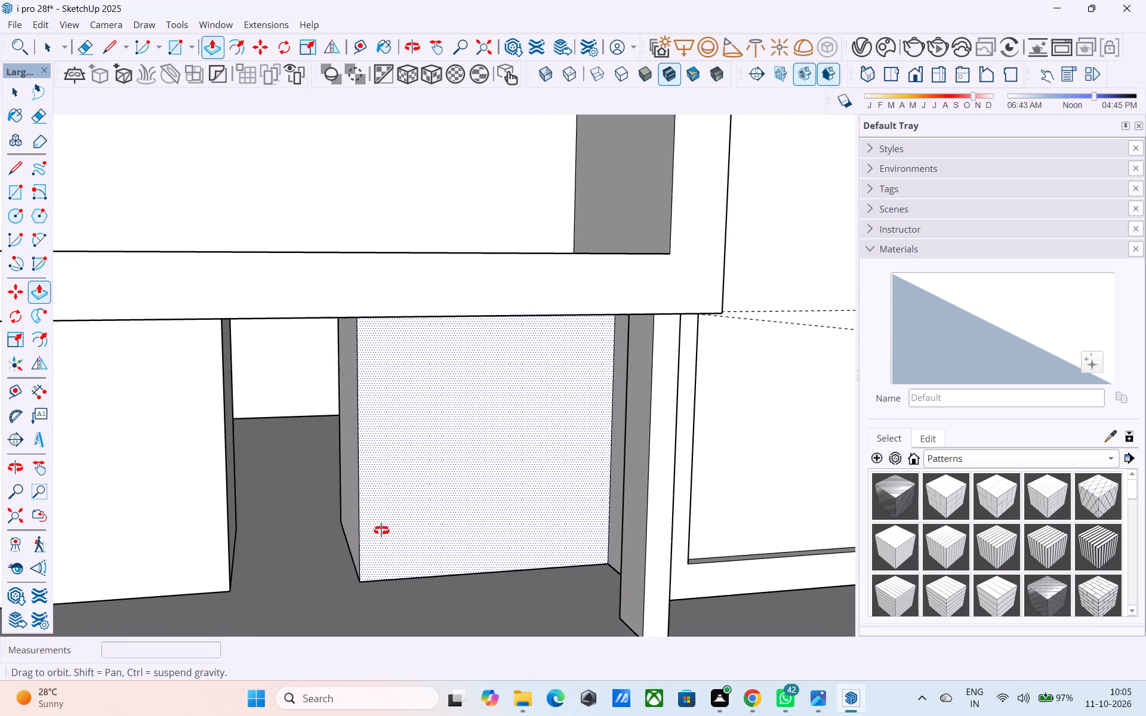
pyautogui.moveTo(381, 530); pyautogui.dragTo(510, 547, button='middle')
pyautogui.scroll(-8, 510, 547)
pyautogui.keyDown('shift'); pyautogui.moveTo(488, 554); pyautogui.dragTo(612, 502, button='middle'); pyautogui.keyUp('shift')
pyautogui.press('space')
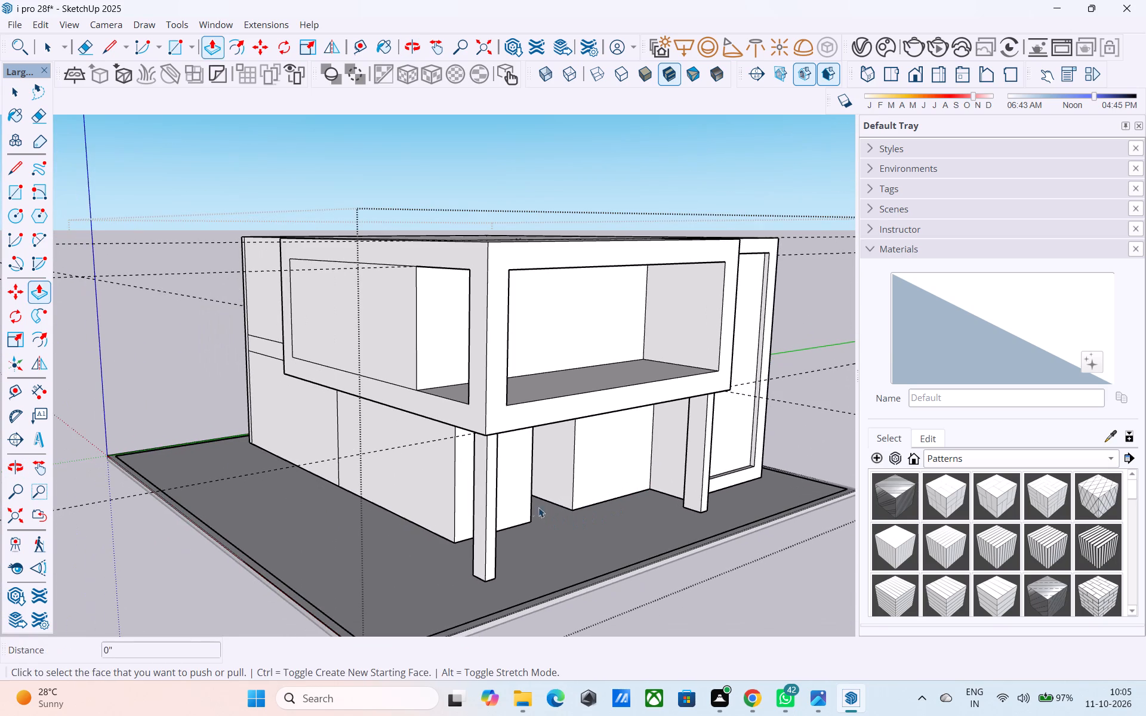
pyautogui.click(516, 499)
pyautogui.press('p')
pyautogui.click(516, 499)
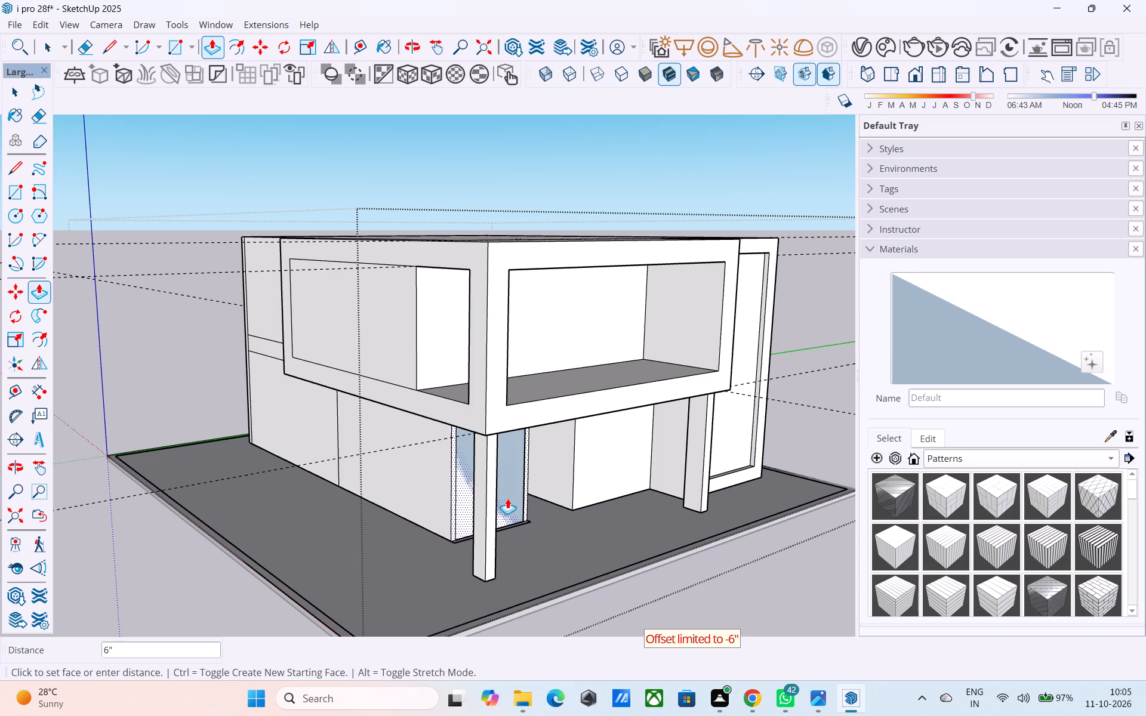
pyautogui.click(507, 498)
# Delete the leftover back face between the two side walls to open the front of that room.
pyautogui.moveTo(494, 501); pyautogui.dragTo(508, 530, button='middle')
pyautogui.keyDown('shift'); pyautogui.scroll(10, 508, 530); pyautogui.keyUp('shift')
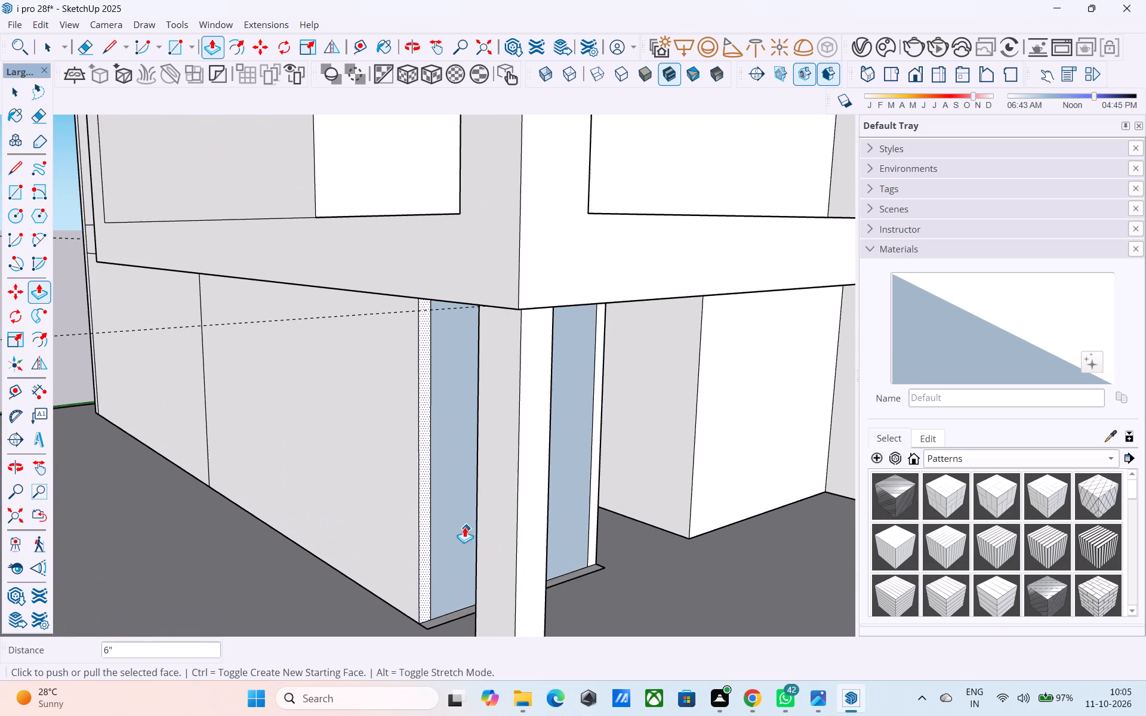
pyautogui.press('space')
pyautogui.click(454, 520)
pyautogui.press('Delete')
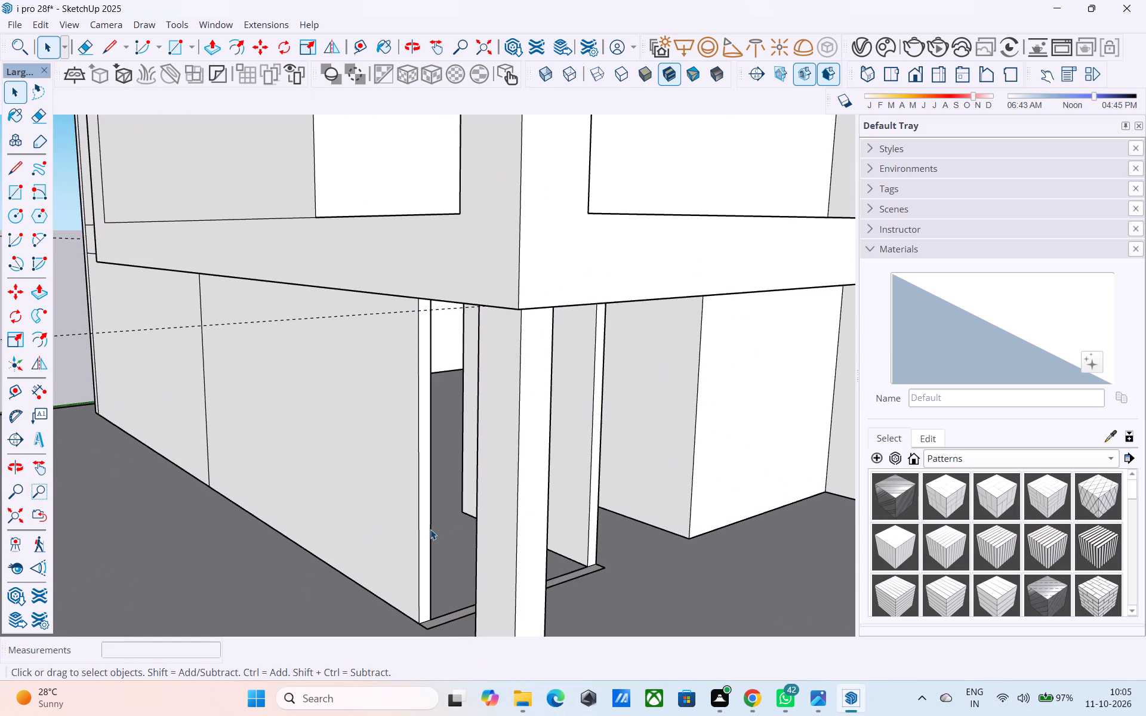
# Push/Pull the exposed front end of the outer side wall back 3'.
pyautogui.click(428, 532)
pyautogui.press('p')
pyautogui.click(428, 532)
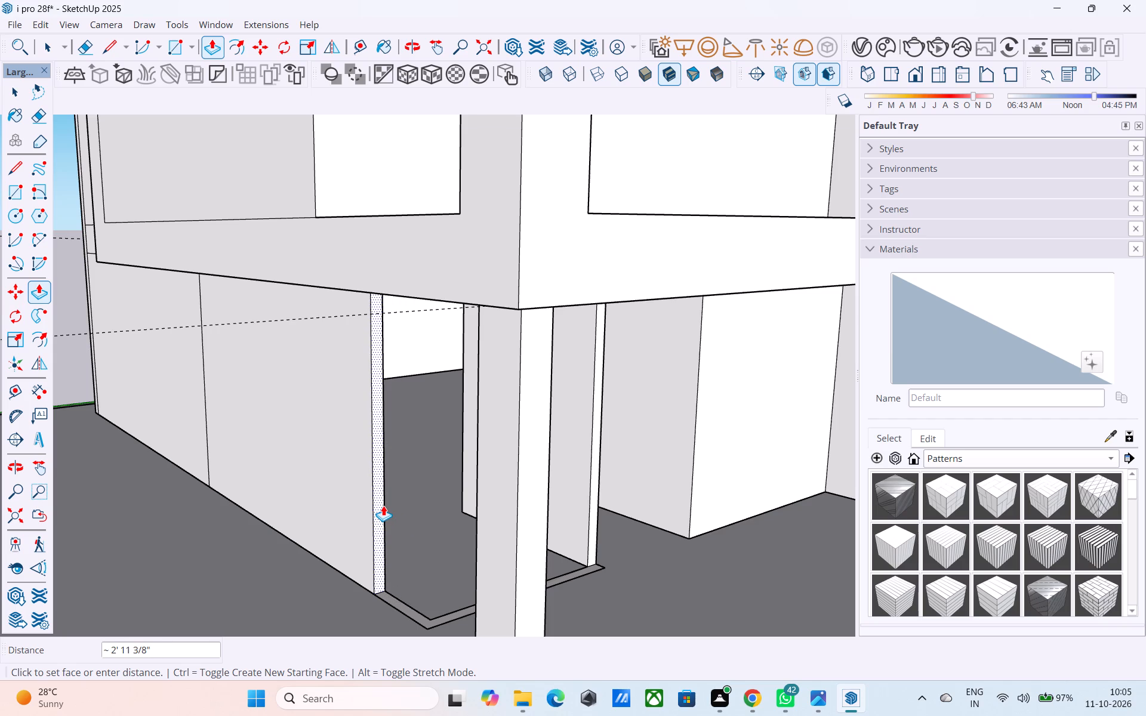
pyautogui.write("3'")
pyautogui.press('Return')
pyautogui.press('space')
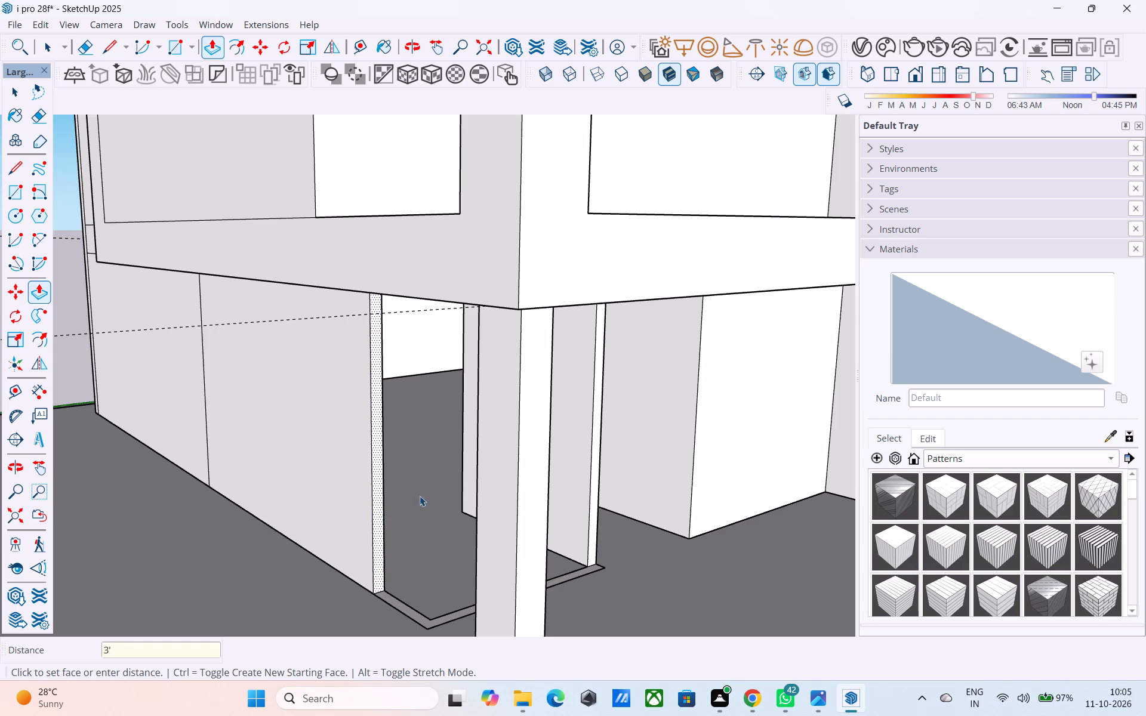
# Repeat the 3' Push/Pull on the front end of the opposite wall of the opening.
pyautogui.moveTo(483, 487); pyautogui.dragTo(438, 501, button='middle')
pyautogui.scroll(2, 620, 475)
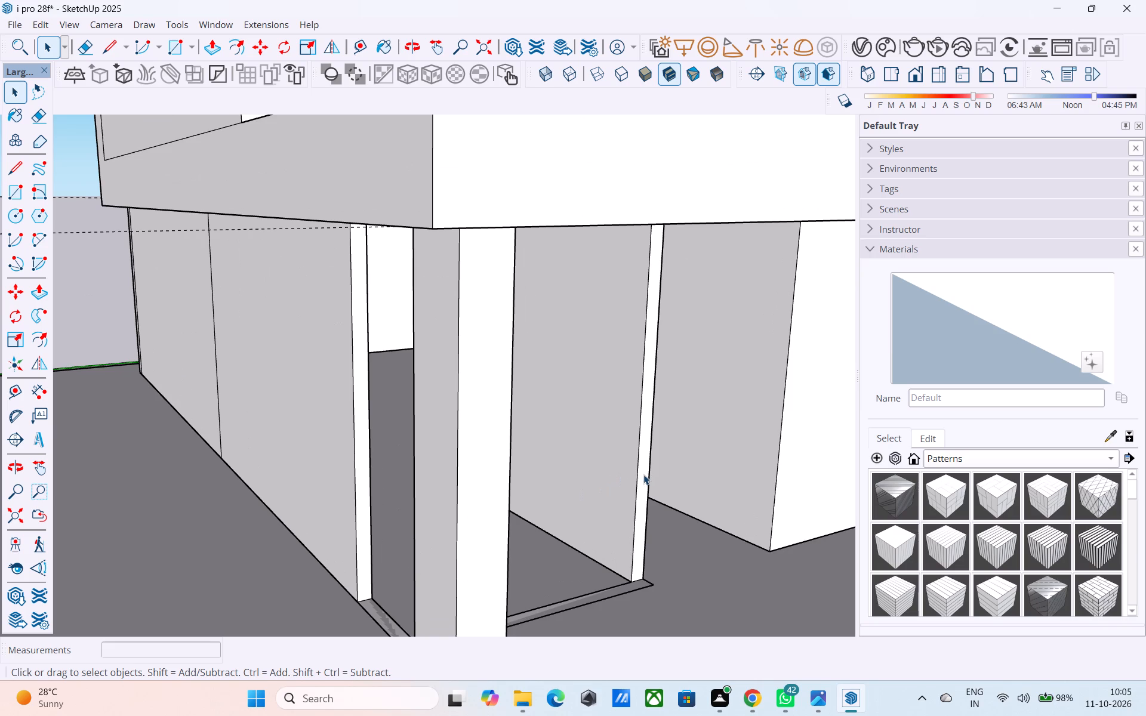
pyautogui.click(643, 474)
pyautogui.press('p')
pyautogui.doubleClick(643, 471)
pyautogui.moveTo(640, 472); pyautogui.dragTo(636, 473, button='middle')
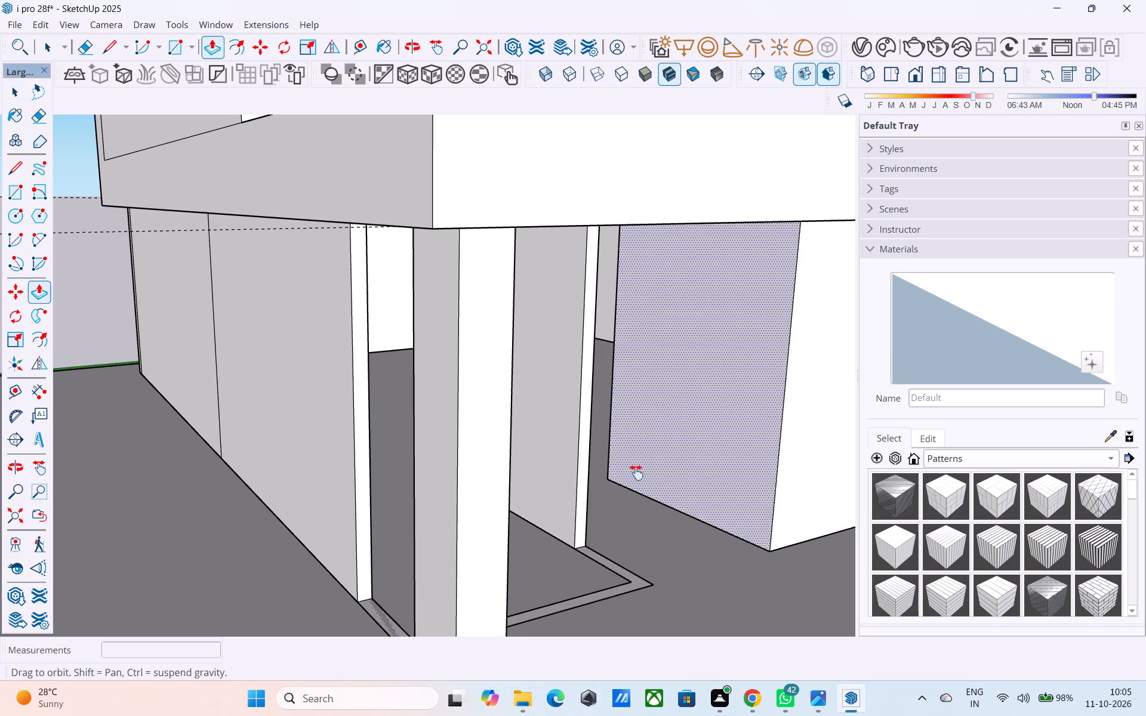
pyautogui.moveTo(636, 473); pyautogui.dragTo(601, 485, button='middle')
# Reverse the blue-grey ceiling face above the opened ground-floor room so its front side faces down.
pyautogui.press('space')
pyautogui.moveTo(448, 597); pyautogui.dragTo(383, 530, button='middle')
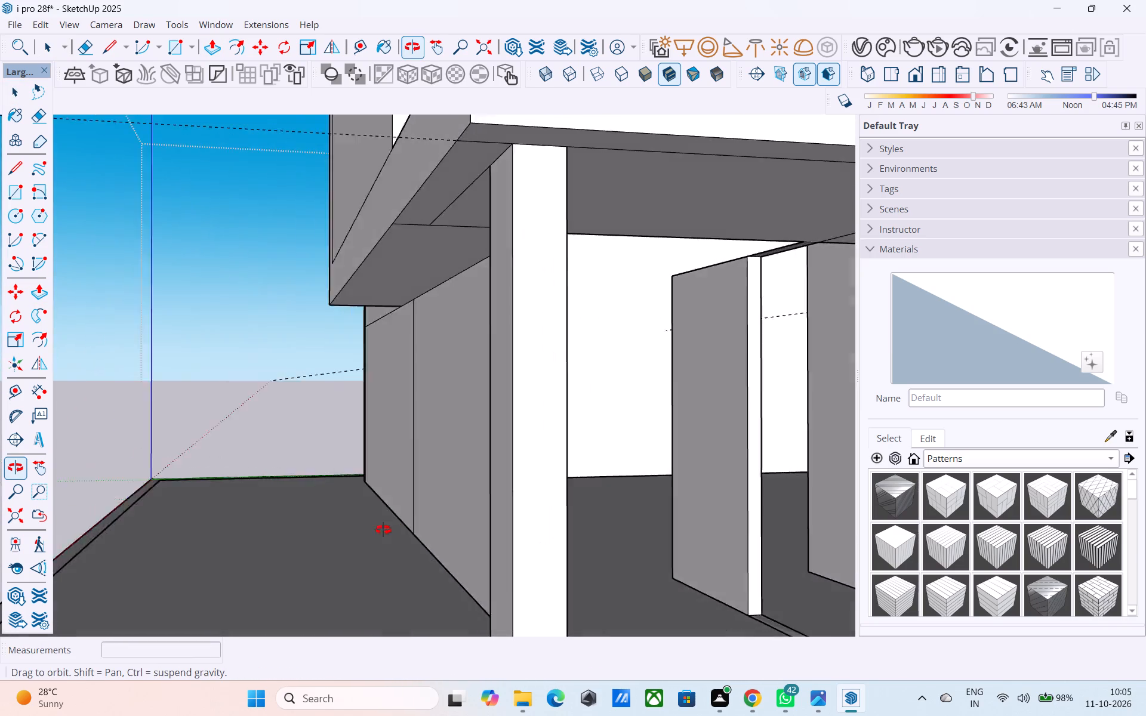
pyautogui.moveTo(383, 530); pyautogui.dragTo(352, 521, button='middle')
pyautogui.keyDown('shift'); pyautogui.moveTo(480, 529); pyautogui.dragTo(303, 527, button='middle'); pyautogui.keyUp('shift')
pyautogui.keyDown('shift'); pyautogui.moveTo(304, 520); pyautogui.dragTo(316, 536, button='middle'); pyautogui.keyUp('shift')
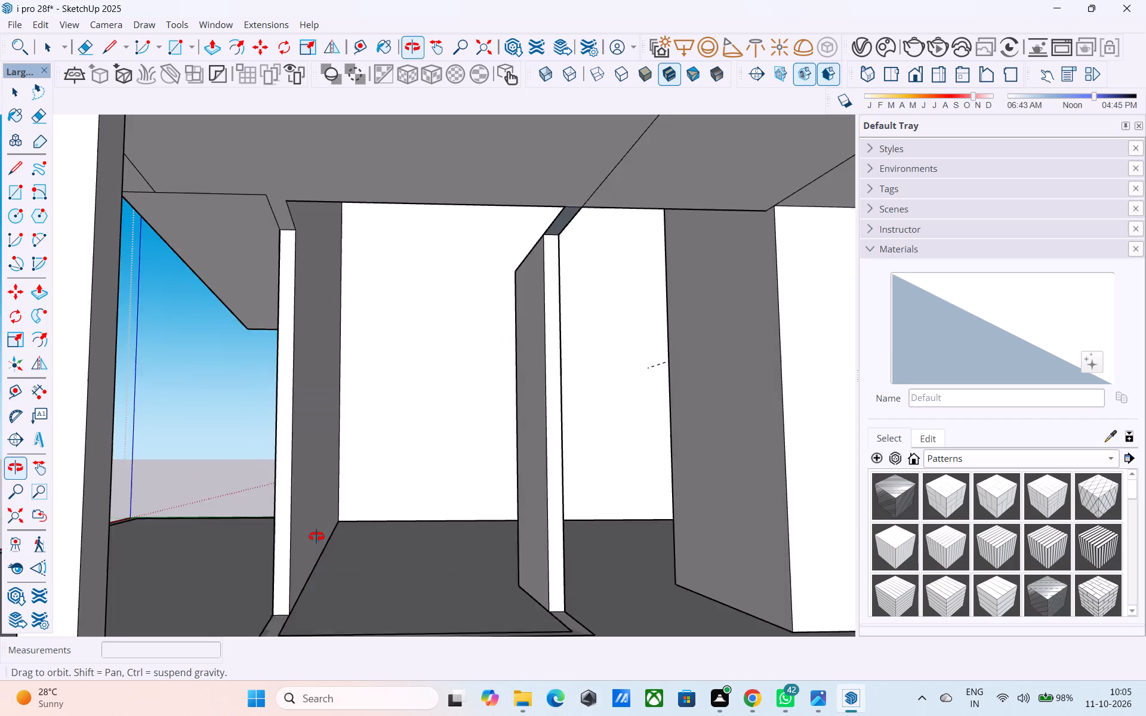
pyautogui.keyDown('shift'); pyautogui.moveTo(316, 536); pyautogui.dragTo(302, 609, button='middle'); pyautogui.keyUp('shift')
pyautogui.scroll(-8, 309, 564)
pyautogui.keyDown('shift'); pyautogui.moveTo(315, 601); pyautogui.dragTo(346, 406, button='middle'); pyautogui.keyUp('shift')
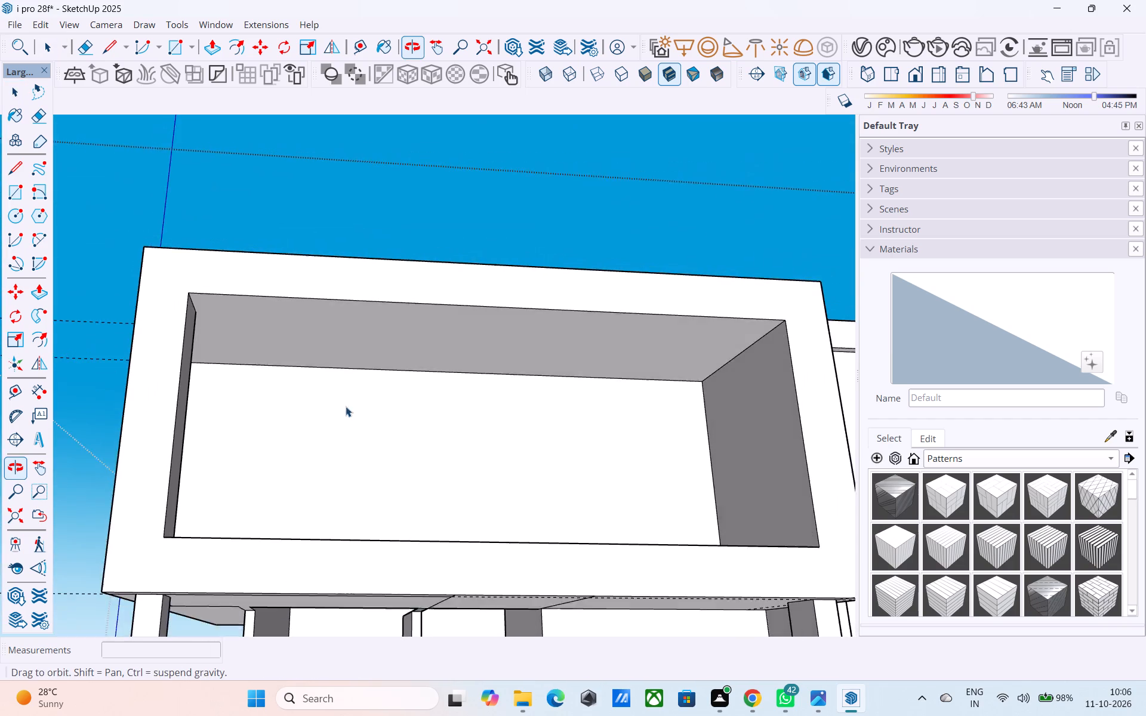
pyautogui.keyDown('shift'); pyautogui.moveTo(346, 406); pyautogui.dragTo(346, 408, button='middle'); pyautogui.keyUp('shift')
pyautogui.keyDown('shift'); pyautogui.moveTo(354, 534); pyautogui.dragTo(366, 406, button='middle'); pyautogui.keyUp('shift')
pyautogui.scroll(4, 378, 519)
pyautogui.moveTo(387, 519); pyautogui.dragTo(393, 480, button='middle')
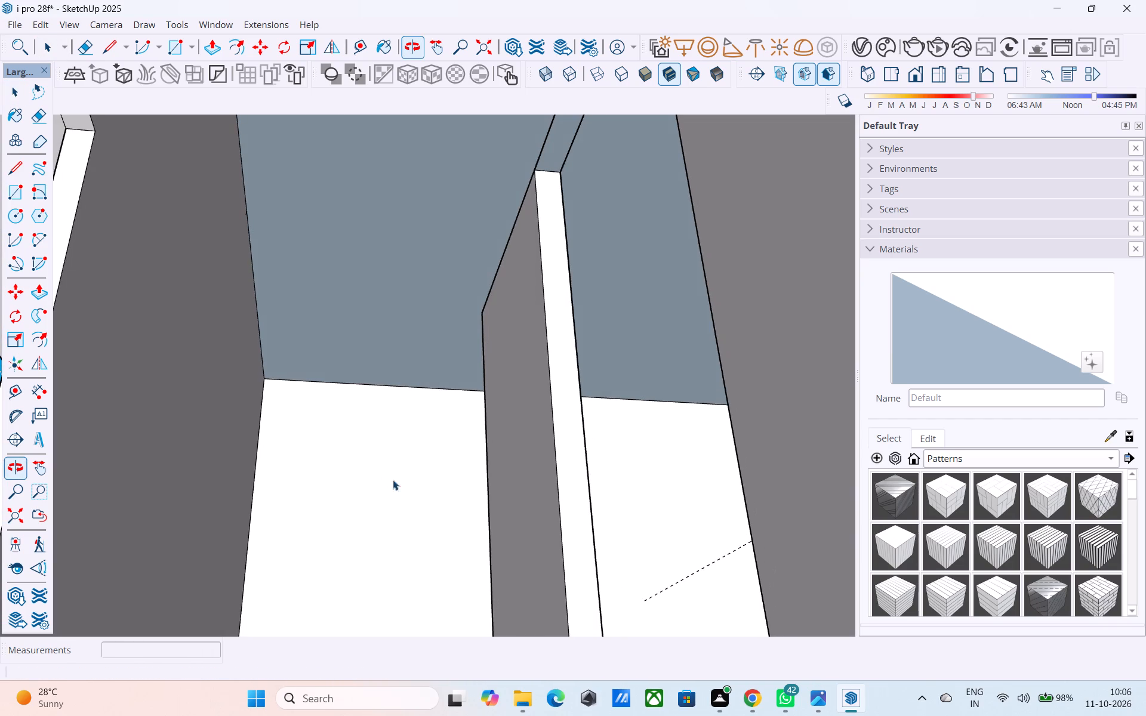
pyautogui.click(378, 355)
pyautogui.rightClick(378, 355)
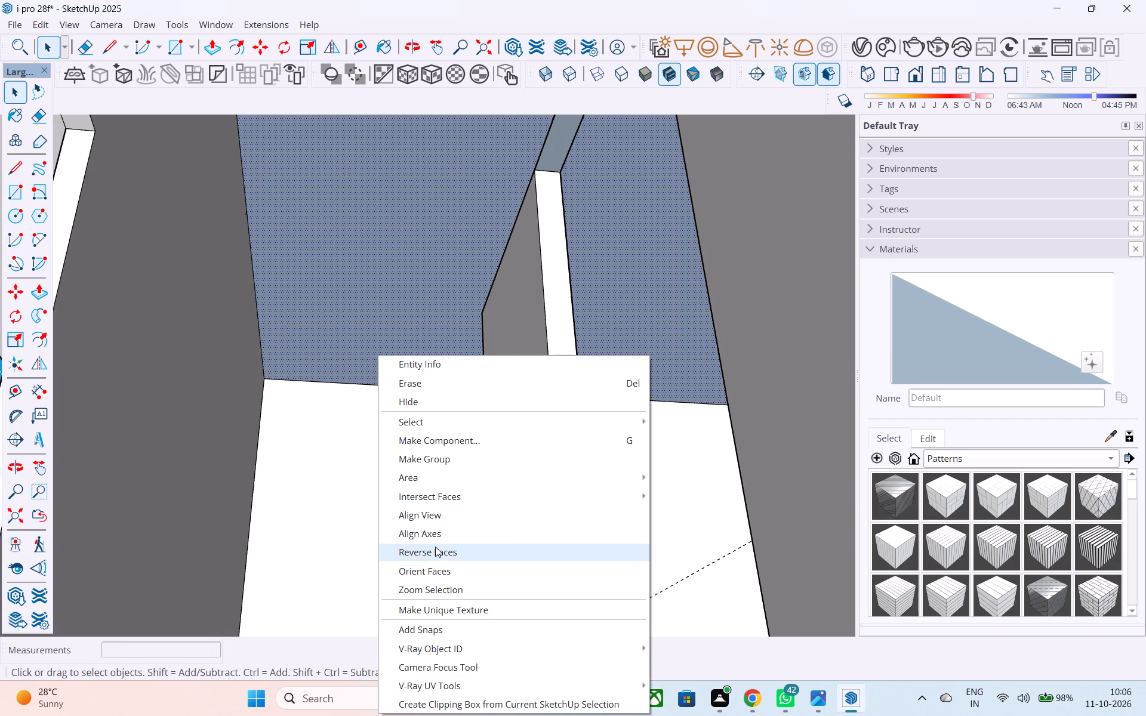
pyautogui.click(441, 553)
# Draw a rectangle closing the opening between the two shortened wall ends, from ceiling level to the floor.
pyautogui.scroll(-6, 408, 477)
pyautogui.moveTo(407, 480); pyautogui.dragTo(392, 563, button='middle')
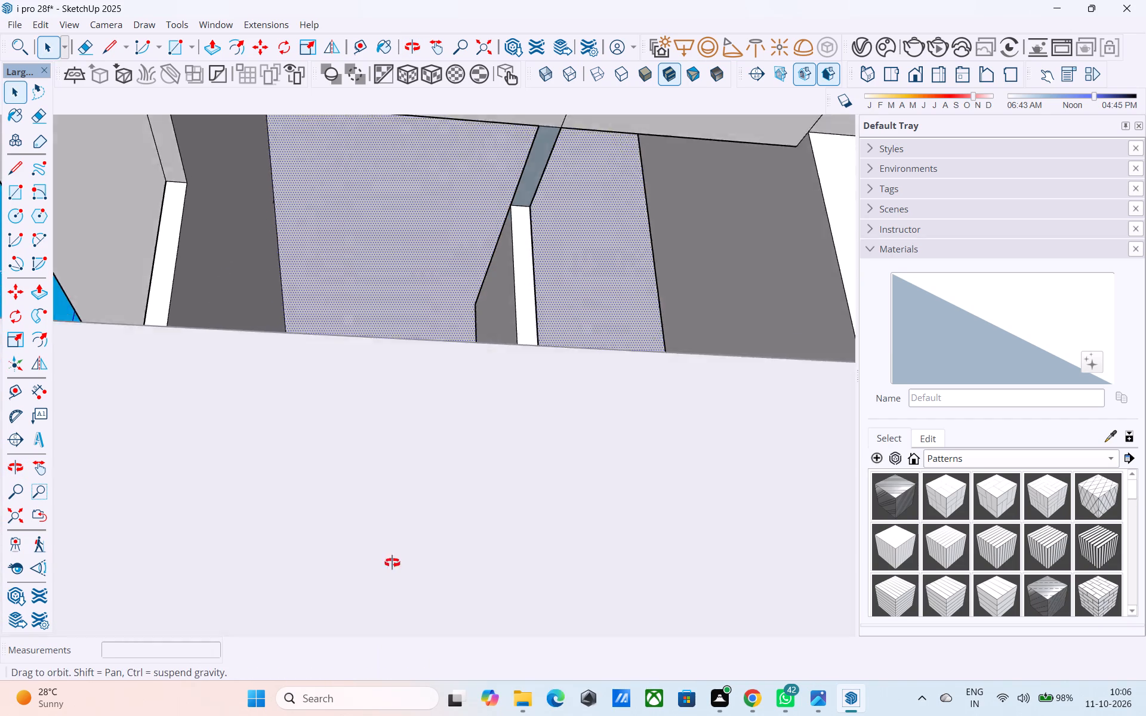
pyautogui.moveTo(392, 563); pyautogui.dragTo(392, 608, button='middle')
pyautogui.scroll(-20, 389, 590)
pyautogui.scroll(-13, 389, 590)
pyautogui.middleClick(391, 580)
pyautogui.scroll(-2, 389, 525)
pyautogui.moveTo(389, 525); pyautogui.dragTo(370, 580, button='middle')
pyautogui.moveTo(358, 395); pyautogui.dragTo(350, 428, button='middle')
pyautogui.scroll(-3, 356, 464)
pyautogui.moveTo(356, 472); pyautogui.dragTo(355, 442, button='middle')
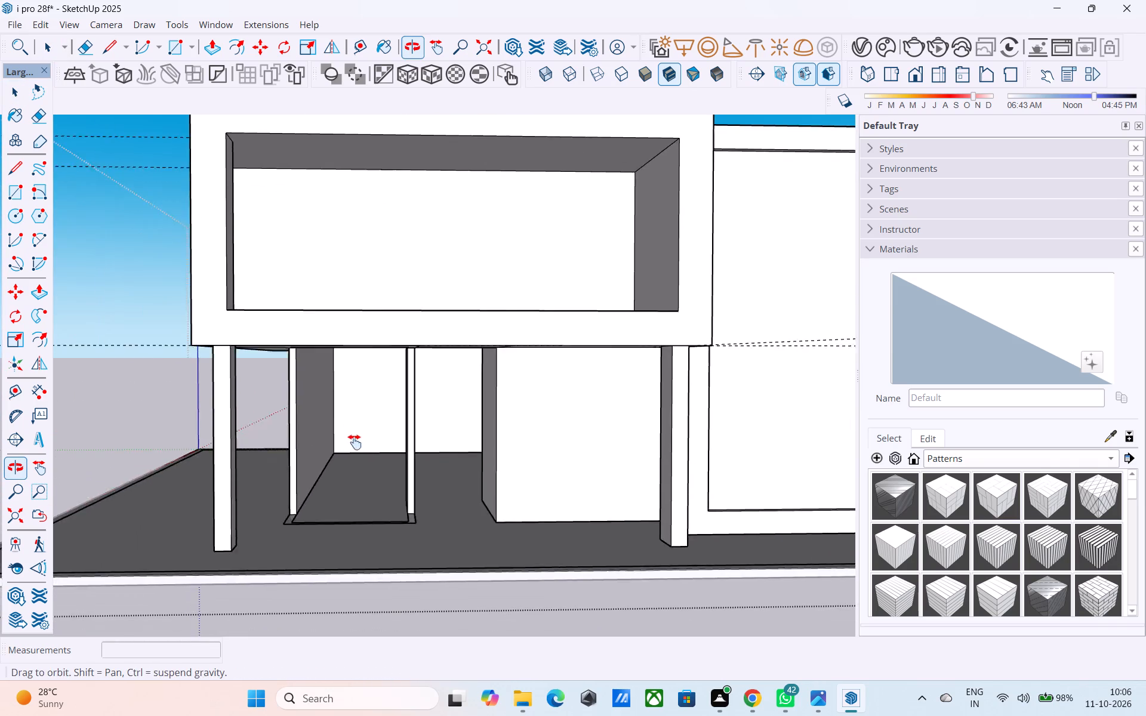
pyautogui.moveTo(355, 442); pyautogui.dragTo(335, 433, button='middle')
pyautogui.scroll(8, 275, 379)
pyautogui.press('r')
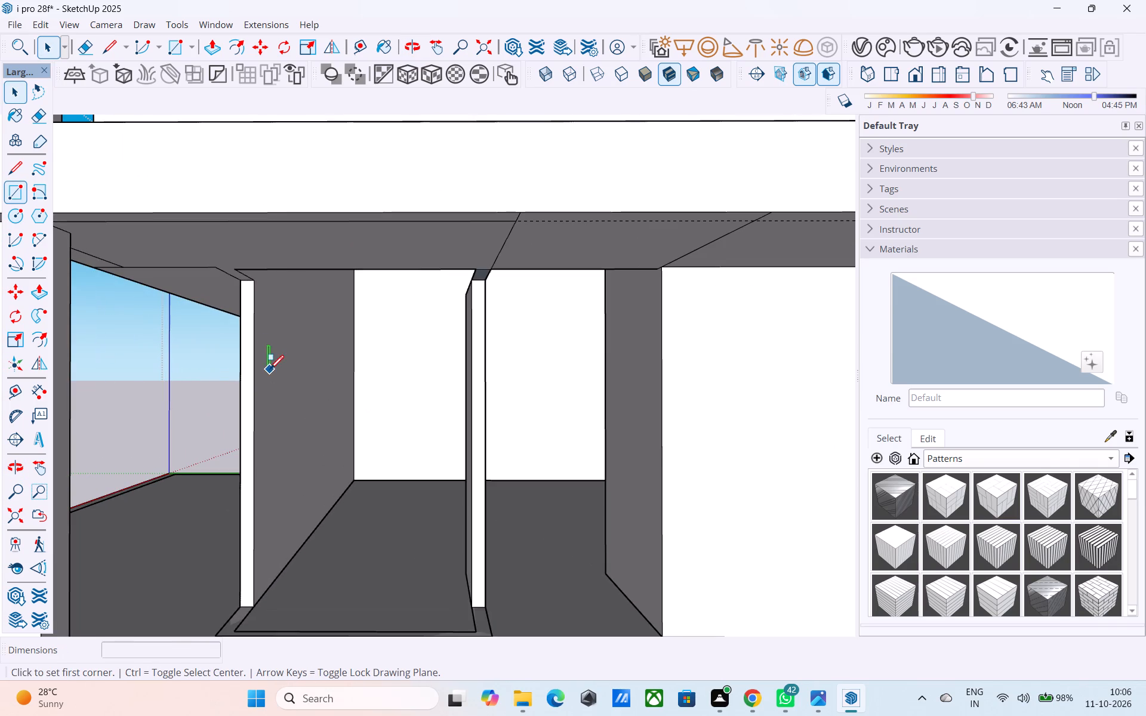
pyautogui.click(240, 288)
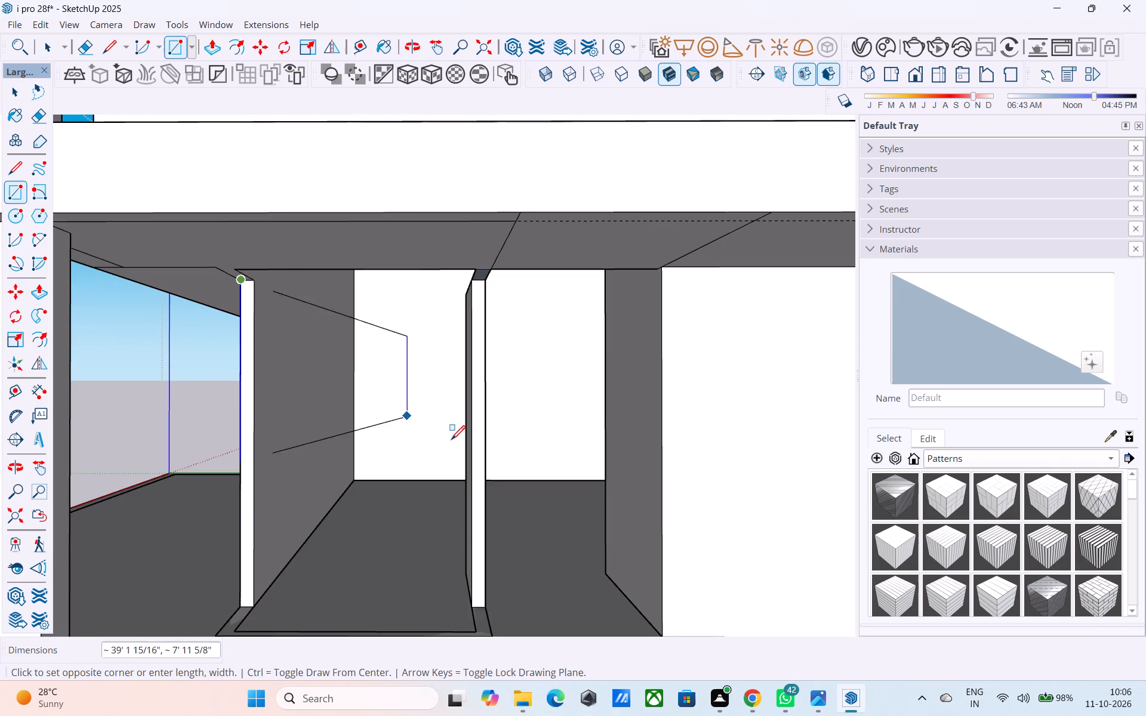
pyautogui.click(482, 610)
# Push/Pull the new wall face between the side walls outward 6".
pyautogui.press('space')
pyautogui.click(436, 524)
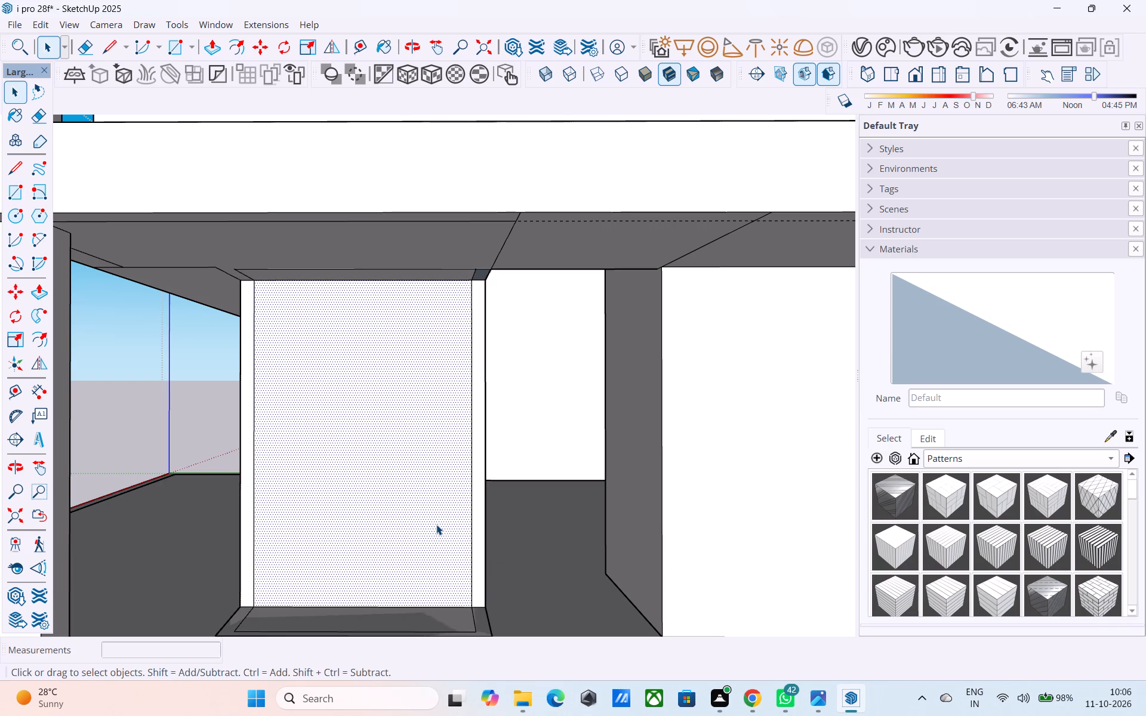
pyautogui.press('p')
pyautogui.click(436, 524)
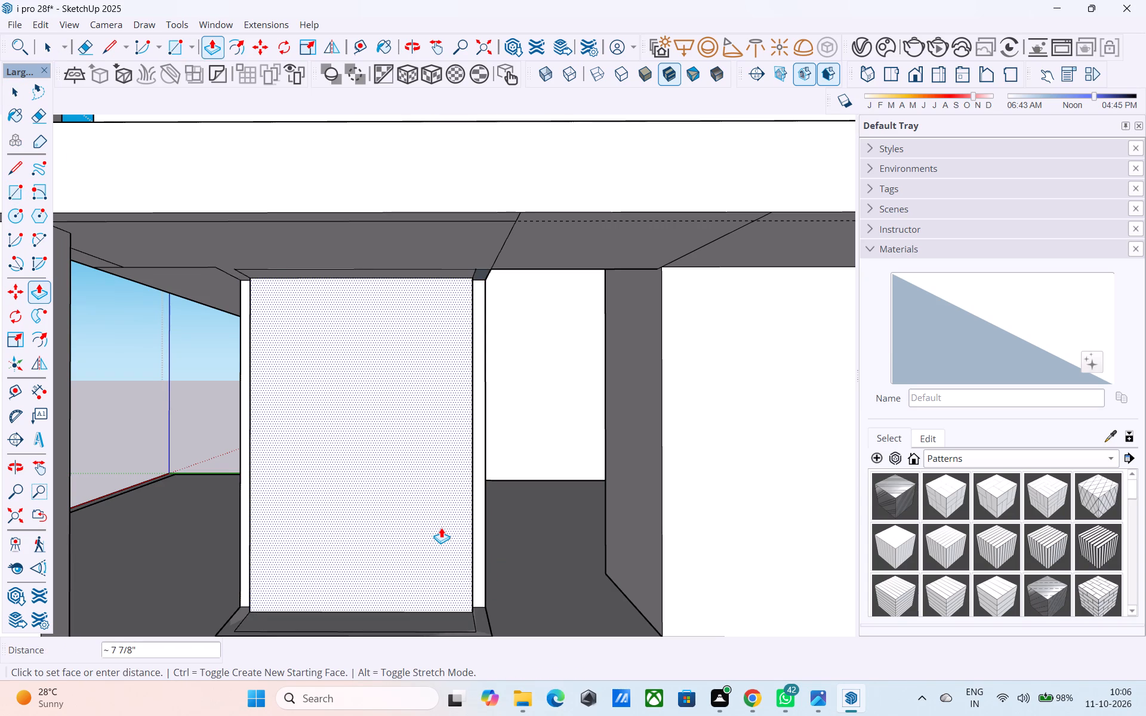
pyautogui.write('6"')
pyautogui.press('Return')
pyautogui.press('space')
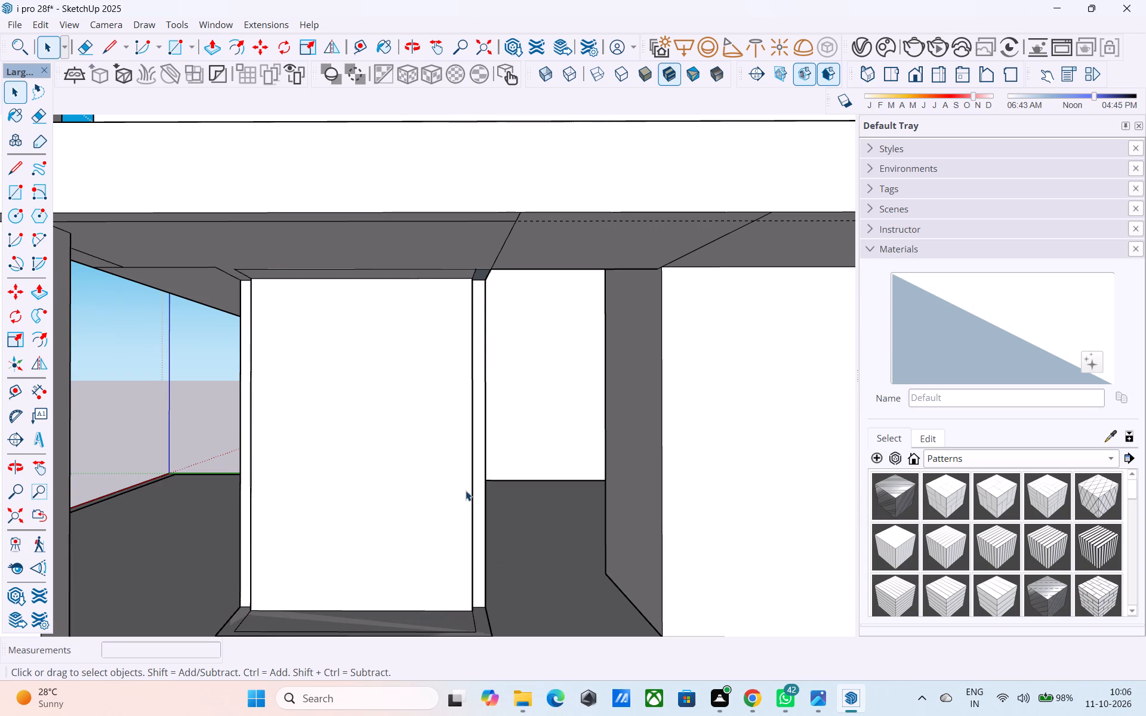
# Repeat the 6" Push/Pull on the narrow end strips at both sides of the new front wall.
pyautogui.press('p')
pyautogui.doubleClick(475, 485)
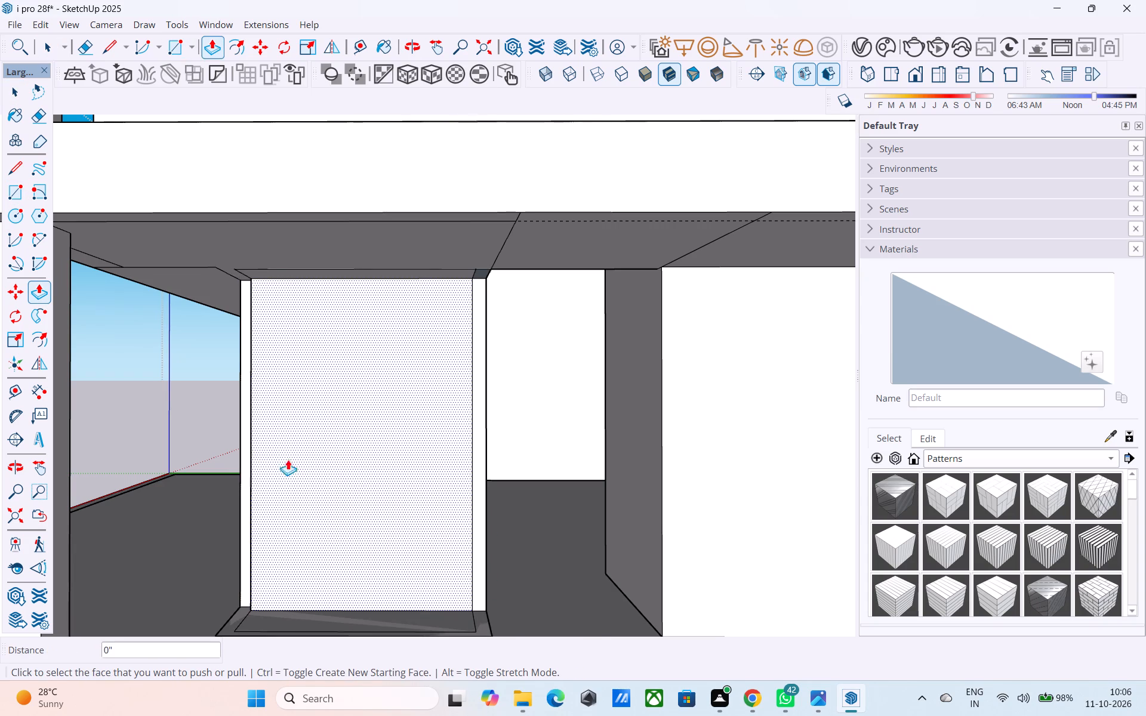
pyautogui.scroll(4, 255, 453)
pyautogui.doubleClick(242, 452)
pyautogui.moveTo(242, 452); pyautogui.dragTo(400, 444, button='middle')
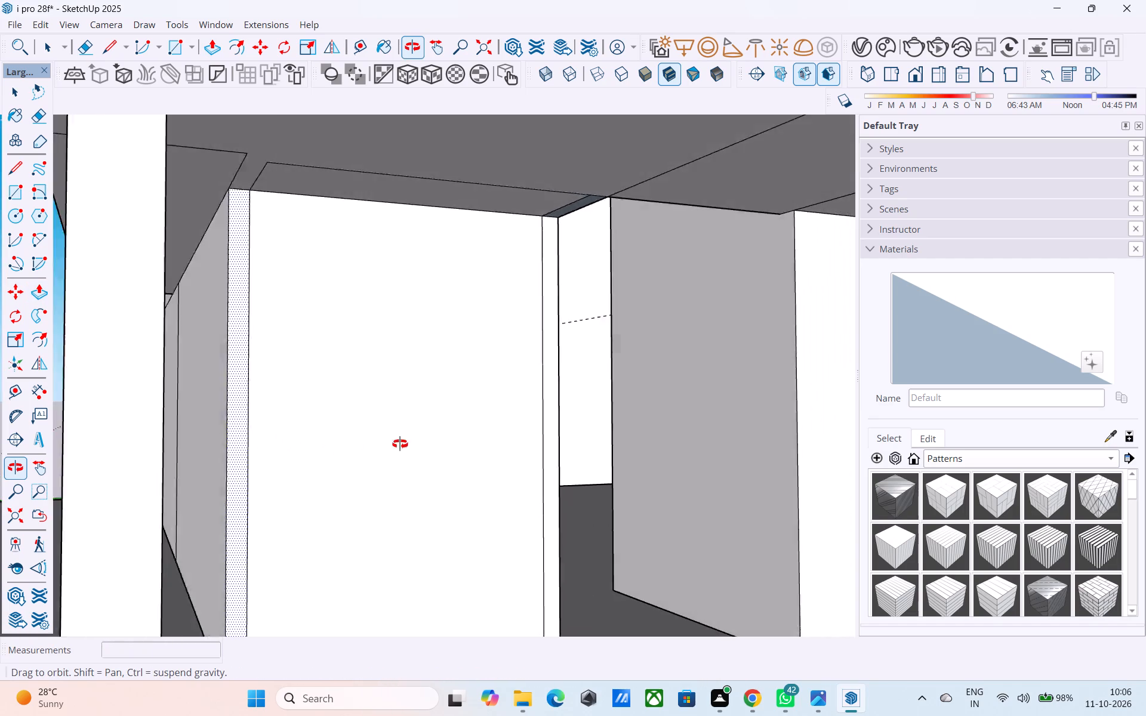
# Erase the two vertical seam edges so the new front wall and its side strips form one face.
pyautogui.moveTo(400, 444); pyautogui.dragTo(371, 453, button='middle')
pyautogui.scroll(1, 371, 453)
pyautogui.press('e')
pyautogui.moveTo(255, 422); pyautogui.dragTo(227, 429)
pyautogui.moveTo(484, 429); pyautogui.dragTo(449, 420, button='middle')
pyautogui.moveTo(560, 417); pyautogui.dragTo(535, 421)
pyautogui.press('space')
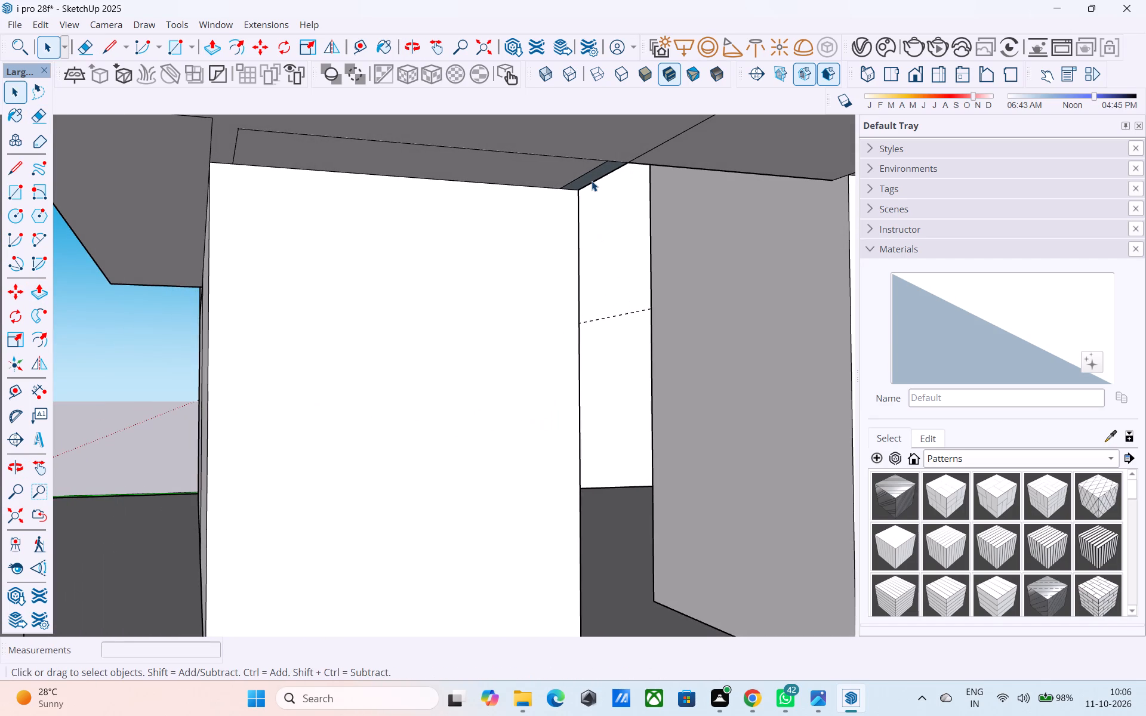
# Reverse the narrow blue-grey ceiling strip beside the new front wall's upper corner.
pyautogui.click(592, 181)
pyautogui.rightClick(592, 181)
pyautogui.click(593, 181)
pyautogui.click(590, 178)
pyautogui.rightClick(590, 178)
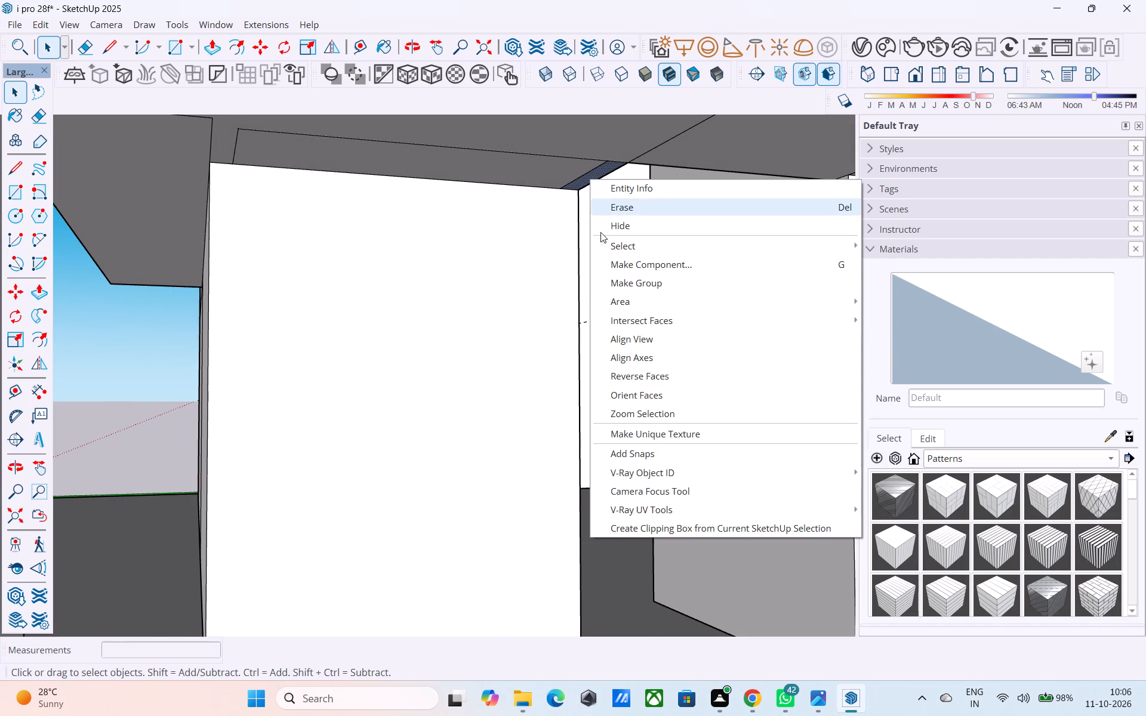
pyautogui.click(642, 374)
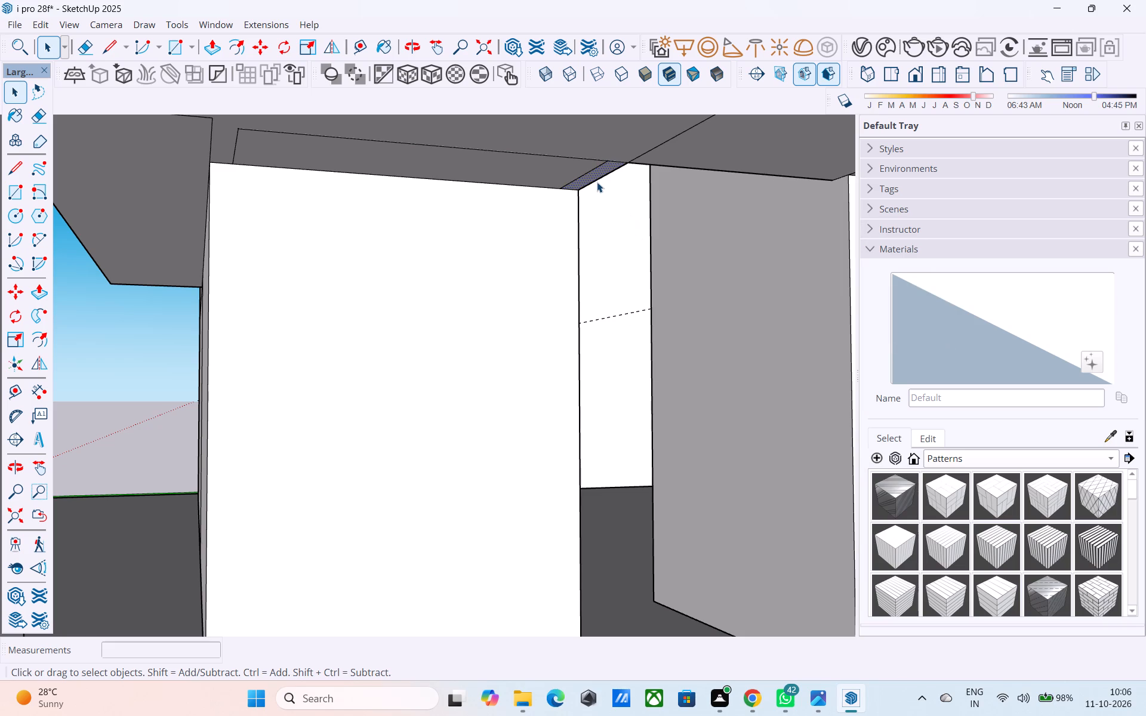
# Erase the leftover outline edges of the removed walls from the floor in front of the new wall.
pyautogui.scroll(-2, 547, 215)
pyautogui.moveTo(529, 230); pyautogui.dragTo(412, 271, button='middle')
pyautogui.press('e')
pyautogui.moveTo(310, 601); pyautogui.dragTo(232, 599)
pyautogui.moveTo(282, 607); pyautogui.dragTo(295, 618)
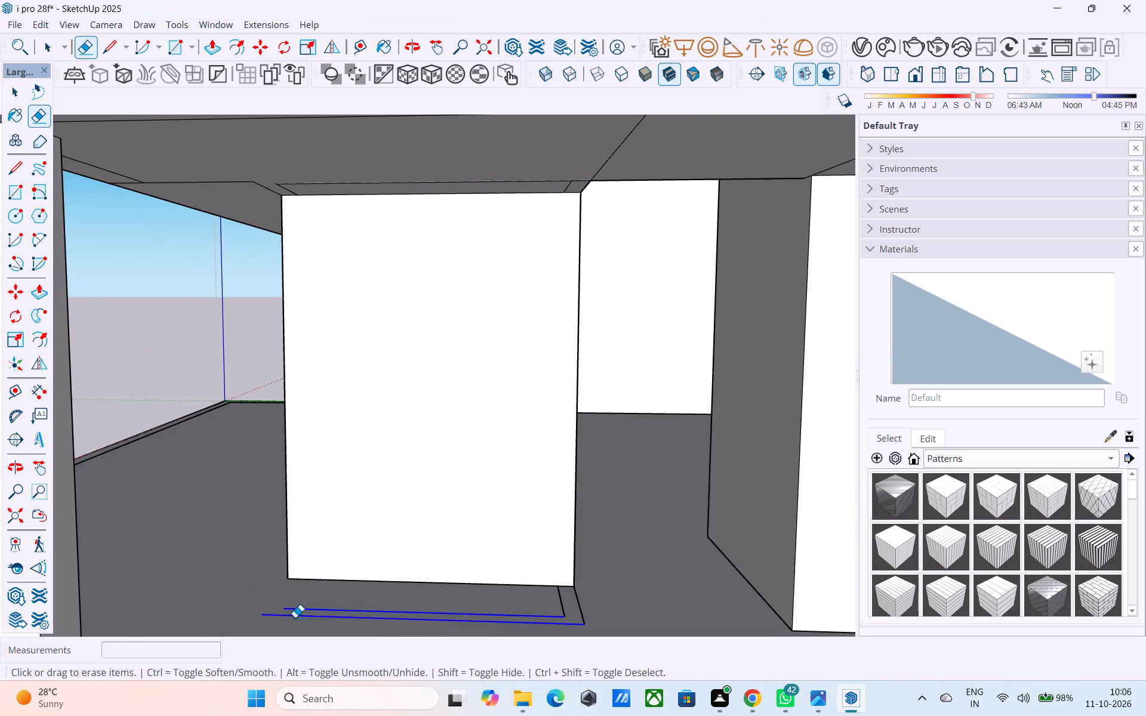
pyautogui.moveTo(295, 618); pyautogui.dragTo(298, 621)
pyautogui.moveTo(549, 607); pyautogui.dragTo(605, 609)
pyautogui.press('space')
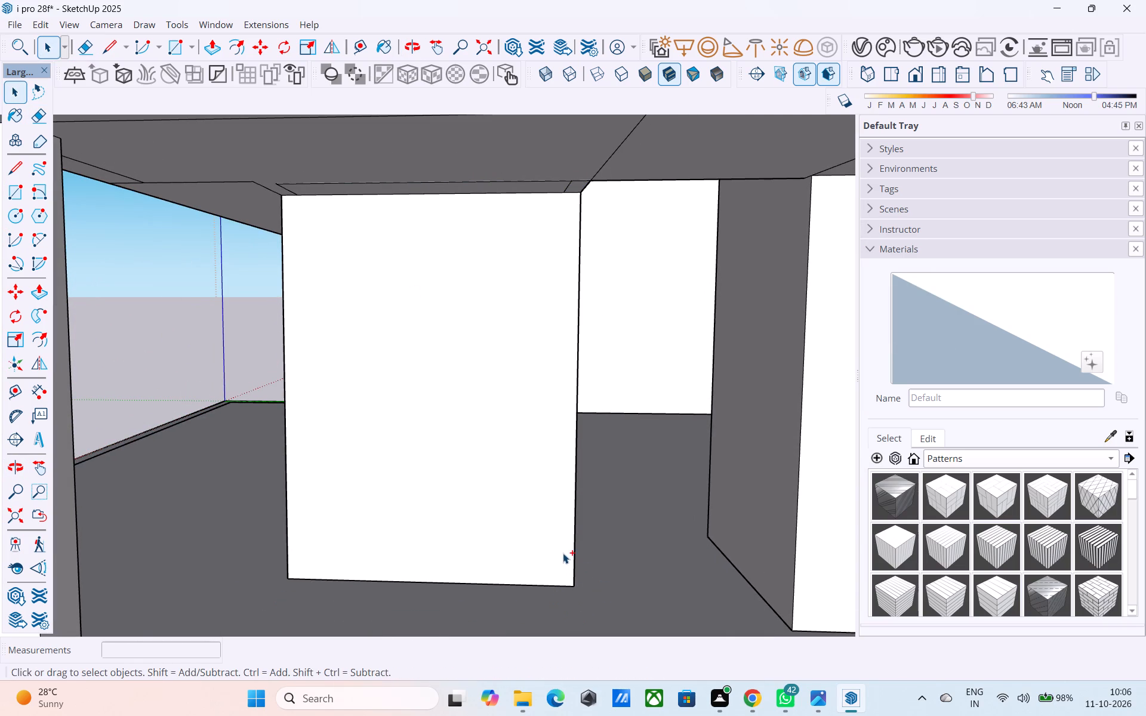
# Save the model.
pyautogui.hotkey('ctrl', 's')
pyautogui.scroll(-1, 563, 553)
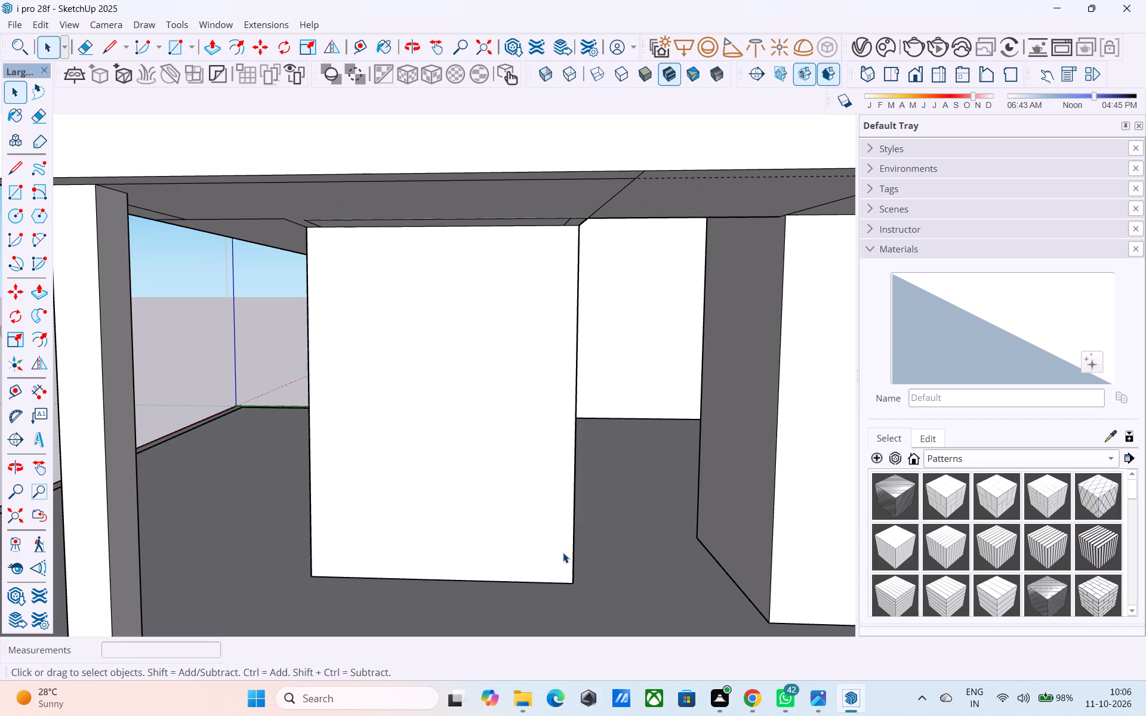
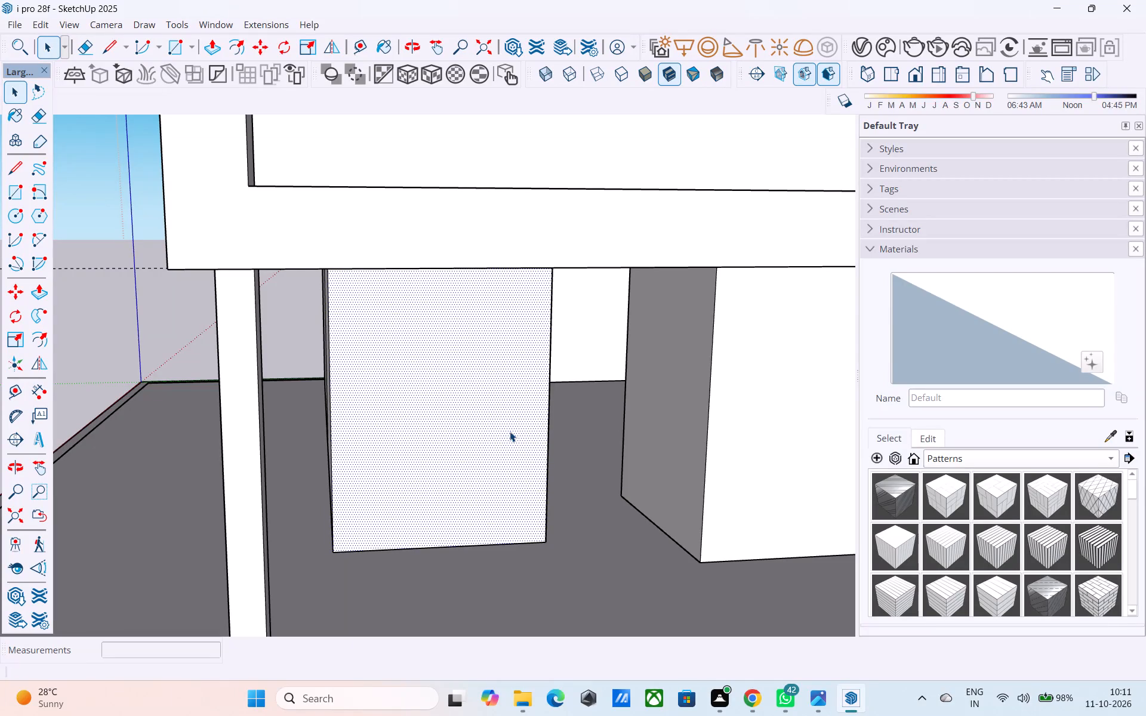
# Push/Pull the blue-grey roof face upward by 6" to form the roof slab.
pyautogui.scroll(-3, 447, 463)
pyautogui.moveTo(440, 456); pyautogui.dragTo(381, 461, button='middle')
pyautogui.keyDown('shift'); pyautogui.moveTo(403, 458); pyautogui.dragTo(473, 459, button='middle'); pyautogui.keyUp('shift')
pyautogui.scroll(-7, 467, 464)
pyautogui.moveTo(484, 488); pyautogui.dragTo(269, 510, button='middle')
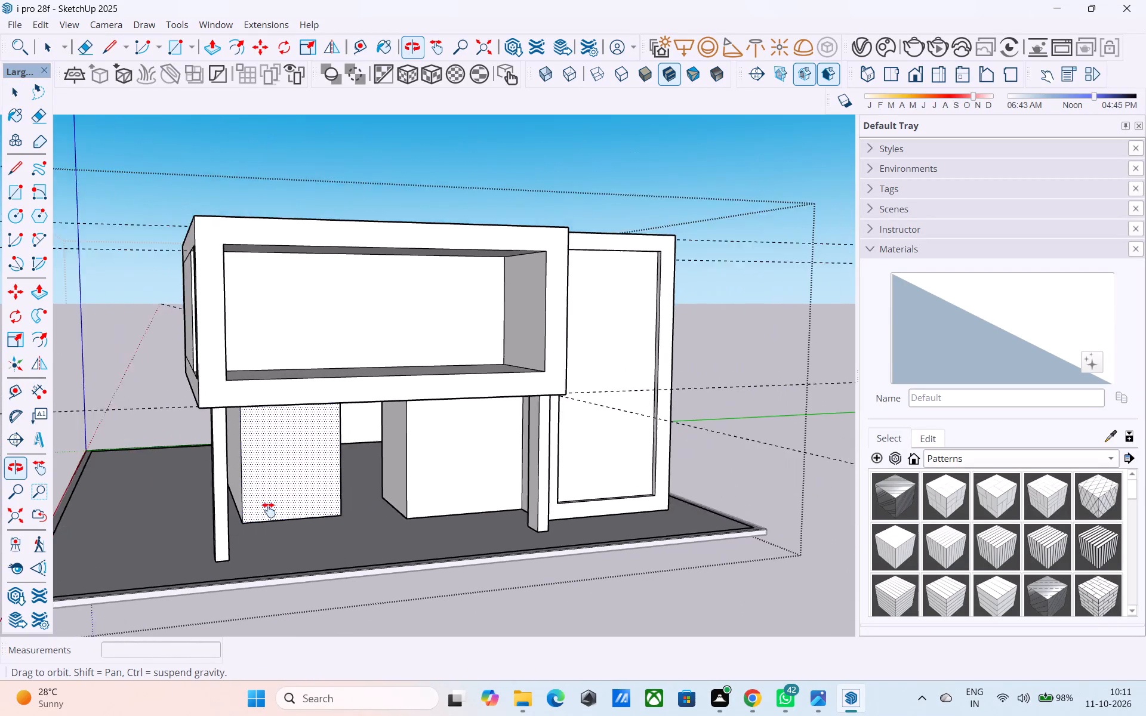
pyautogui.moveTo(269, 510); pyautogui.dragTo(270, 526, button='middle')
pyautogui.moveTo(502, 457); pyautogui.dragTo(389, 589, button='middle')
pyautogui.moveTo(344, 462); pyautogui.dragTo(357, 499, button='middle')
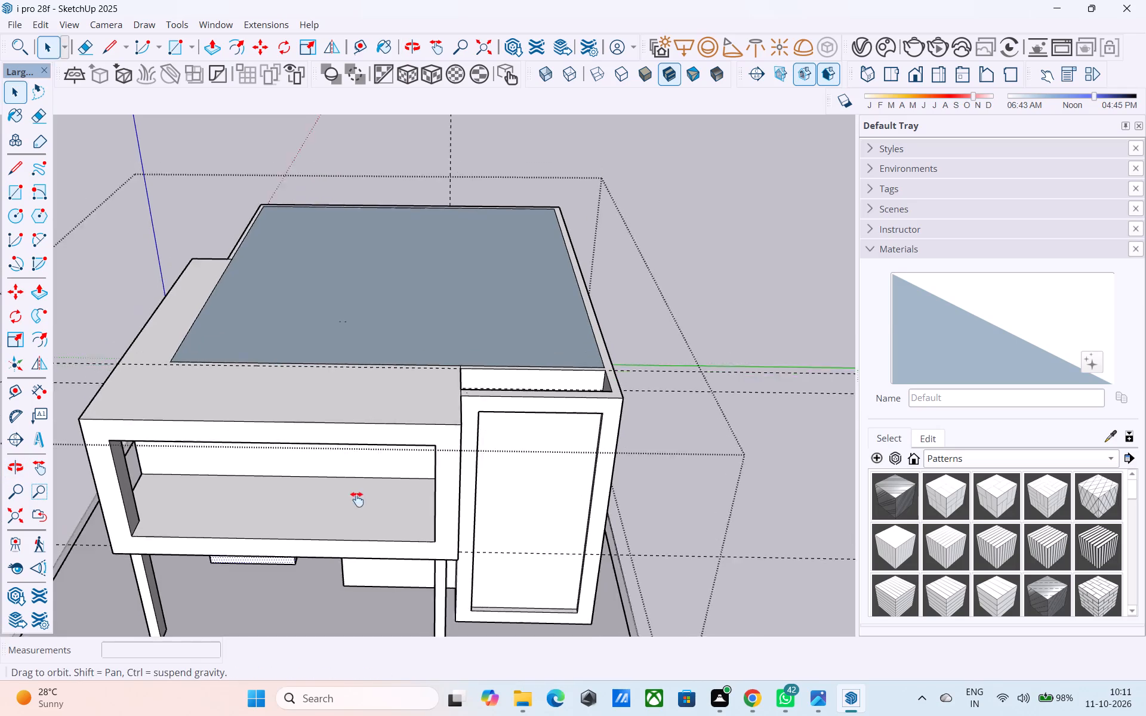
pyautogui.moveTo(357, 499); pyautogui.dragTo(368, 534, button='middle')
pyautogui.moveTo(380, 403); pyautogui.dragTo(436, 497, button='middle')
pyautogui.scroll(4, 436, 496)
pyautogui.moveTo(437, 493); pyautogui.dragTo(457, 445, button='middle')
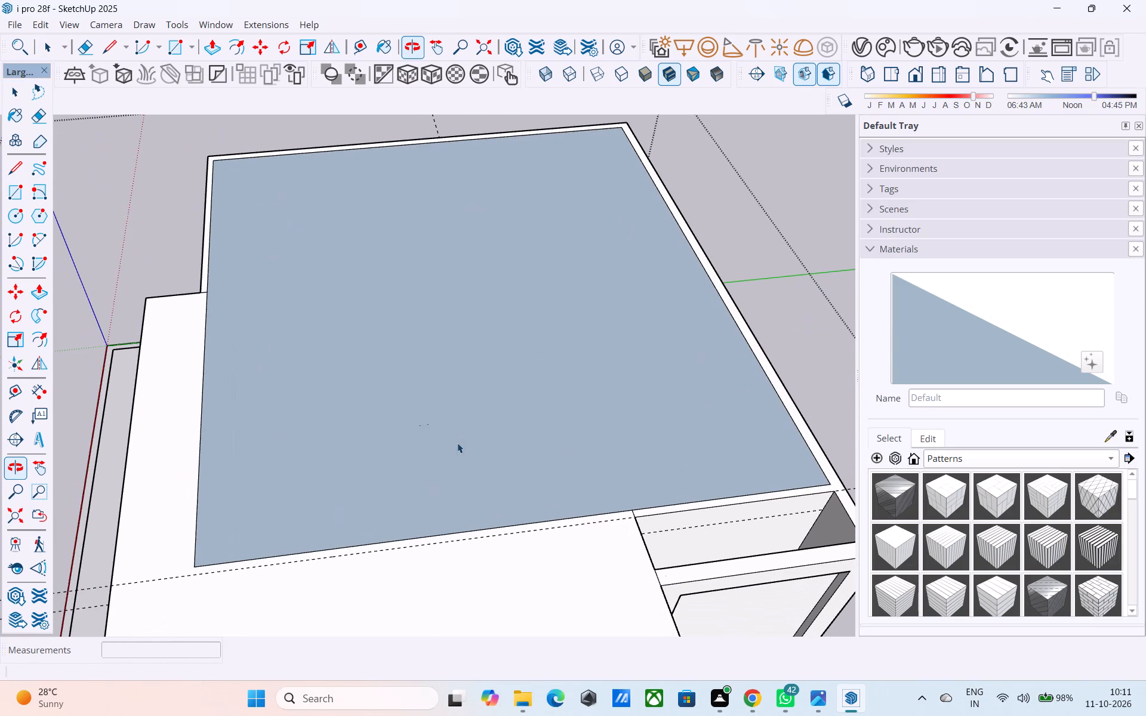
pyautogui.click(457, 443)
pyautogui.rightClick(457, 443)
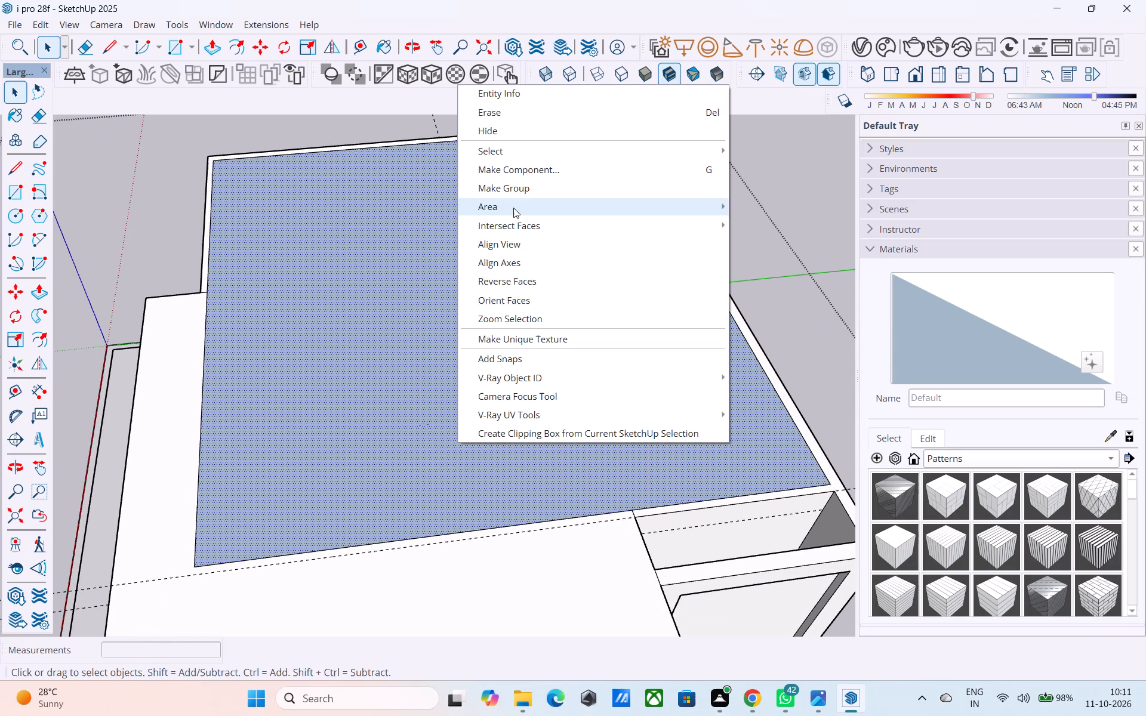
pyautogui.press('space')
pyautogui.click(341, 342)
pyautogui.press('p')
pyautogui.click(342, 342)
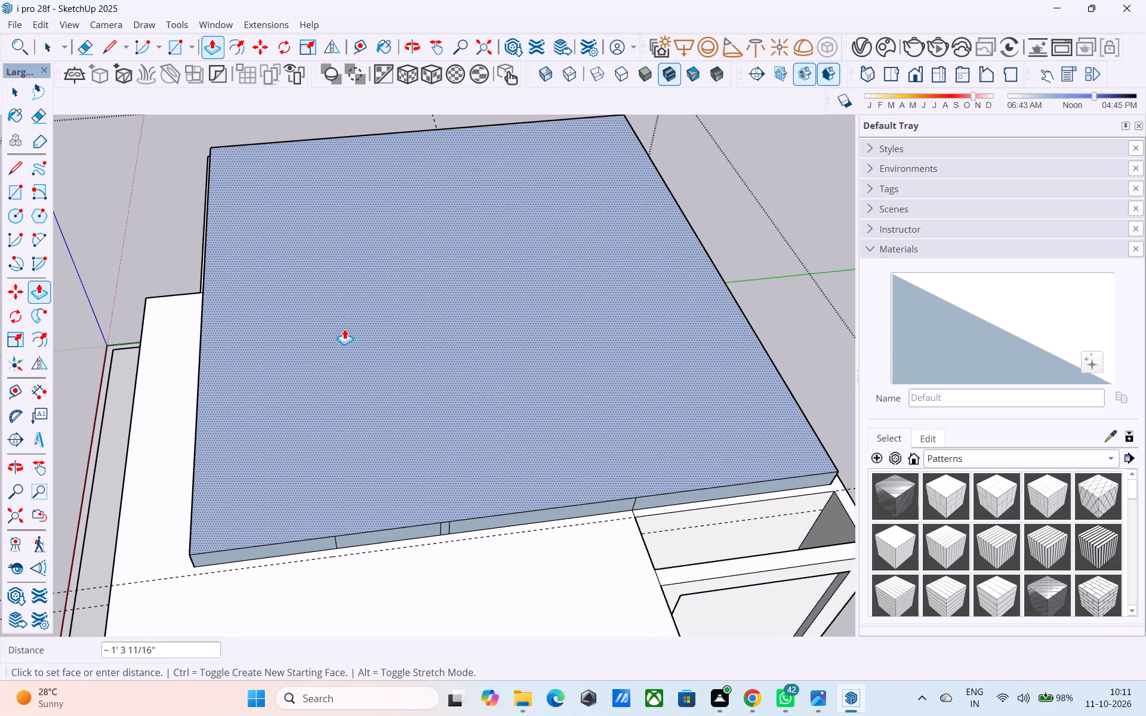
pyautogui.press('6')
pyautogui.hotkey('shift', '"')
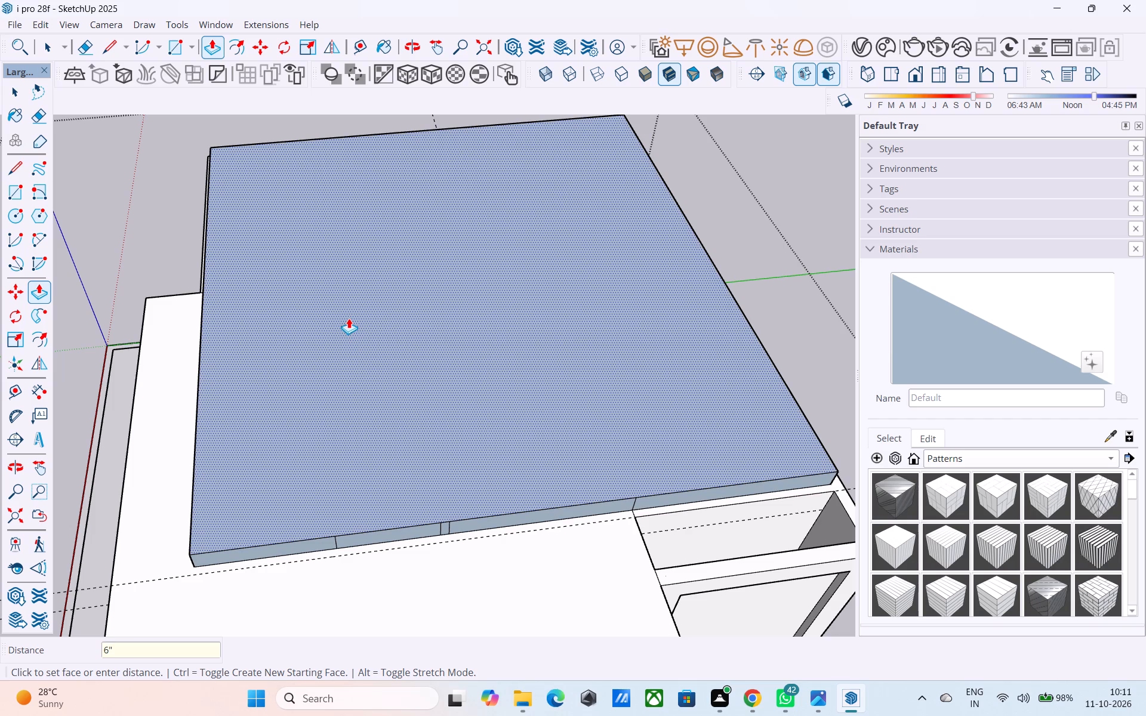
pyautogui.press('Return')
# Reverse the blue-grey top face of the roof slab.
pyautogui.press('space')
pyautogui.click(349, 318)
pyautogui.rightClick(349, 318)
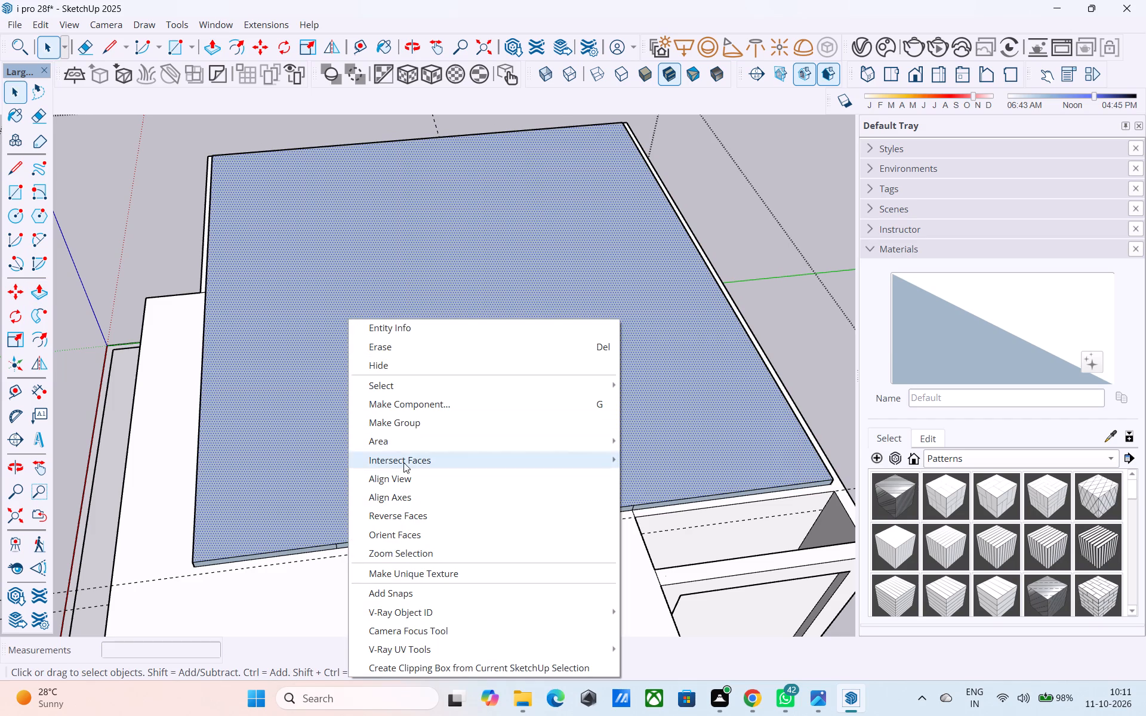
pyautogui.click(412, 519)
# Reverse the long blue-grey edge face of the roof slab on the side away from the tall front frame.
pyautogui.moveTo(229, 464); pyautogui.dragTo(358, 391, button='middle')
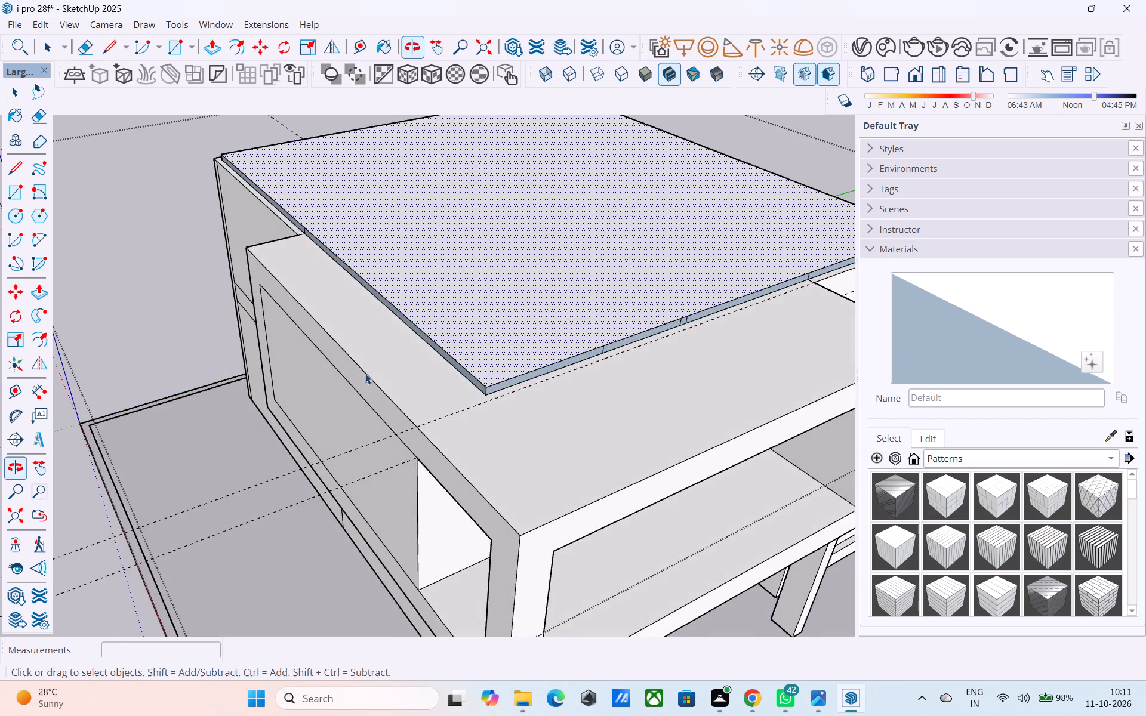
pyautogui.scroll(3, 393, 349)
pyautogui.click(439, 335)
pyautogui.rightClick(439, 335)
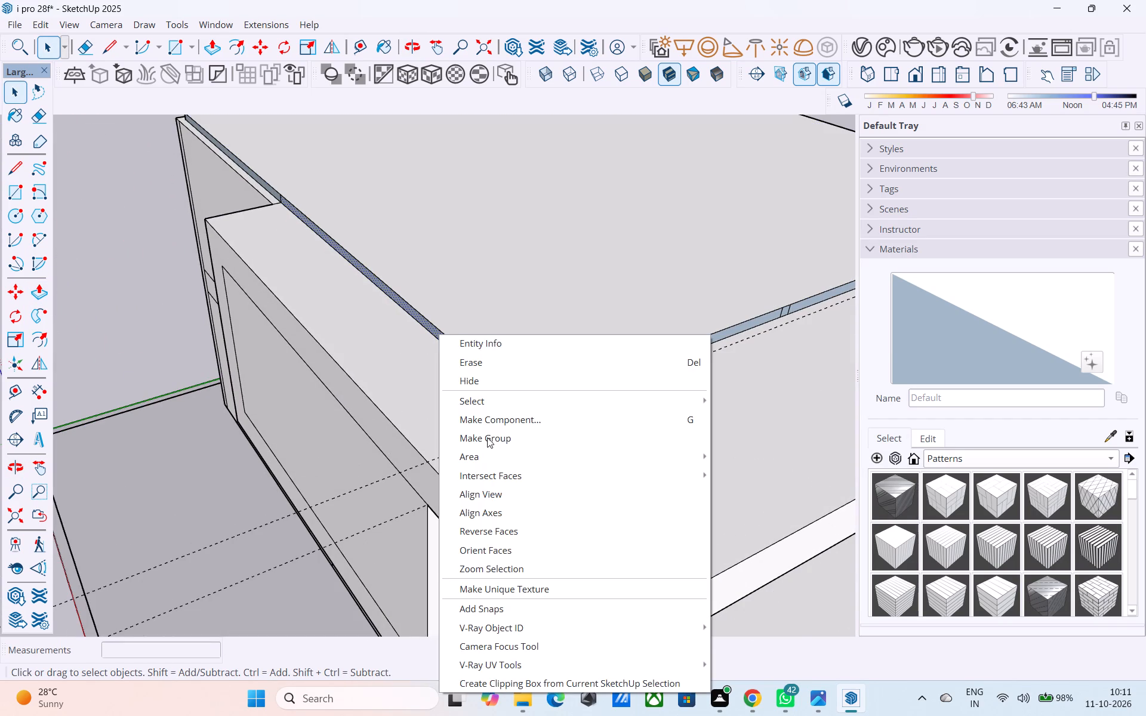
pyautogui.click(496, 522)
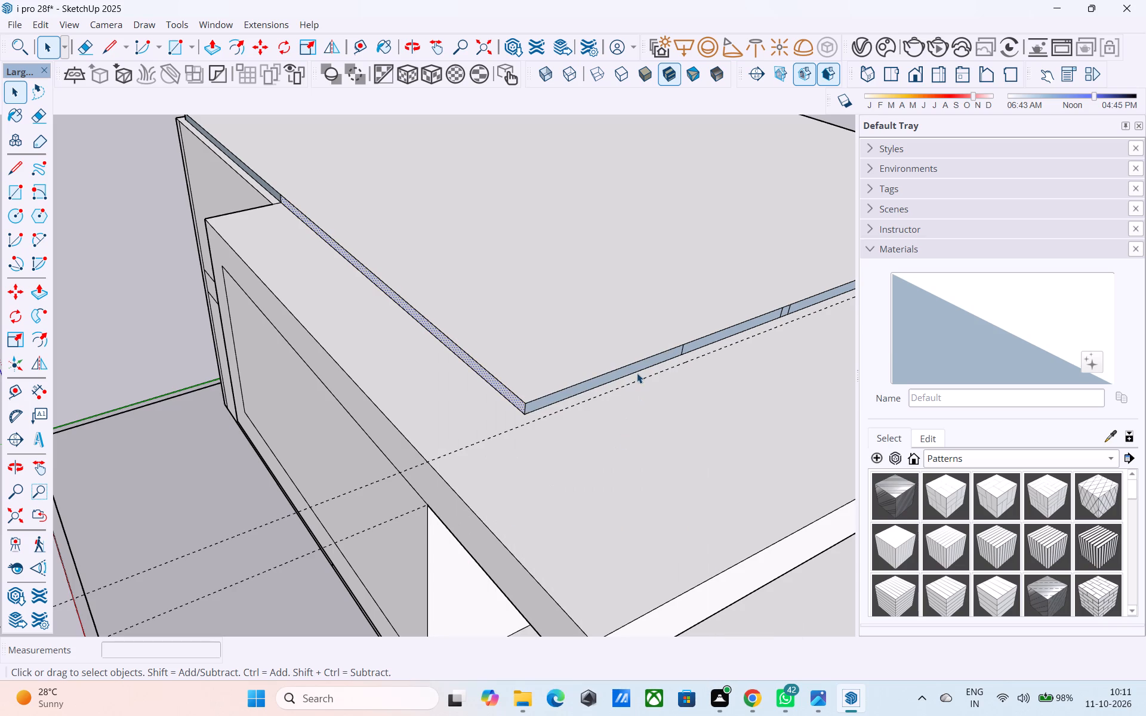
# Reverse the four blue-grey front edge segments of the roof slab that run along the balcony block's roof.
pyautogui.click(641, 362)
pyautogui.click(645, 364)
pyautogui.rightClick(645, 364)
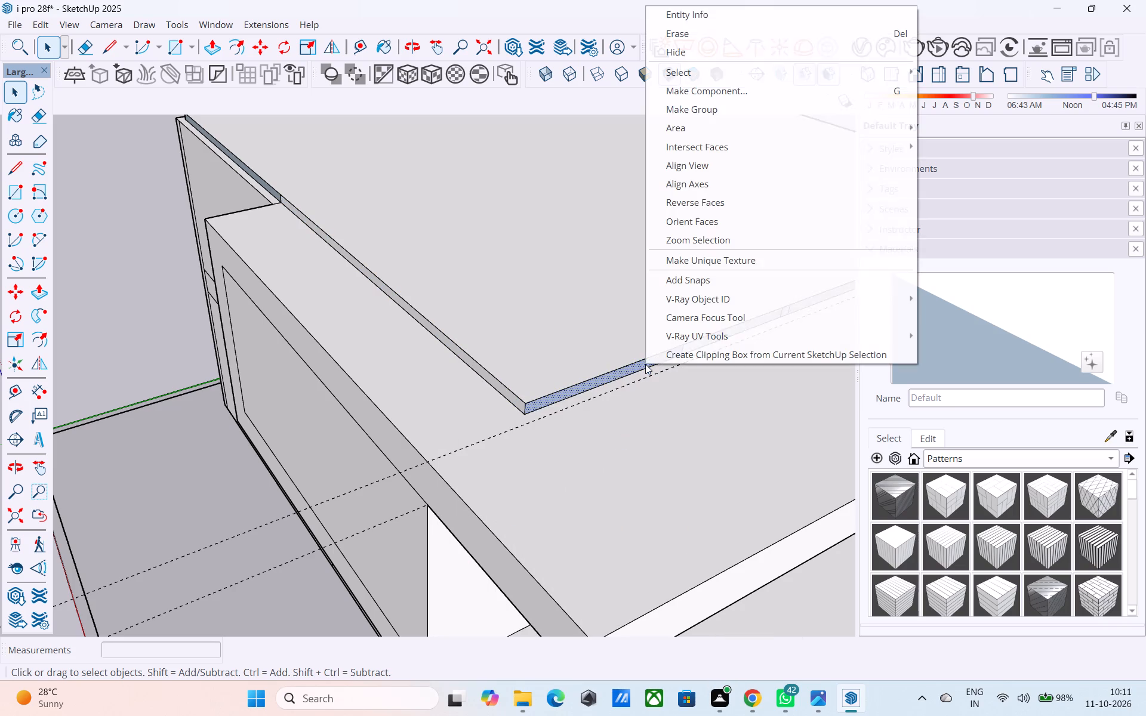
pyautogui.click(702, 200)
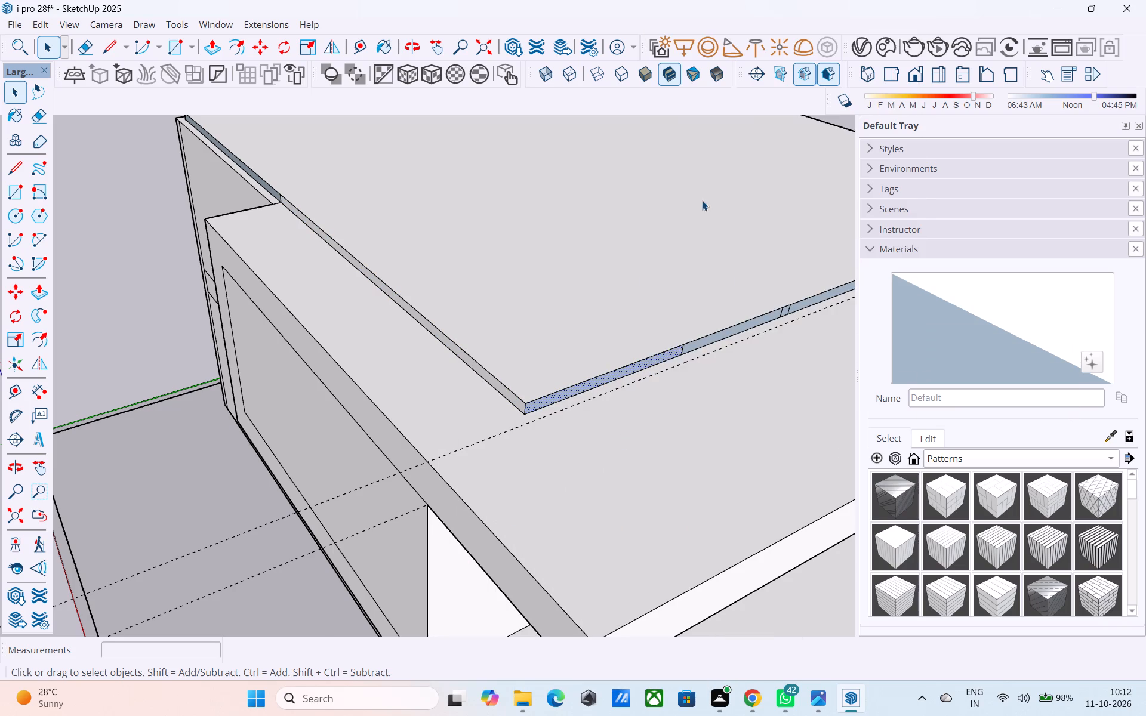
pyautogui.scroll(-4, 664, 198)
pyautogui.moveTo(874, 194); pyautogui.dragTo(716, 226, button='middle')
pyautogui.moveTo(720, 226); pyautogui.dragTo(525, 259, button='middle')
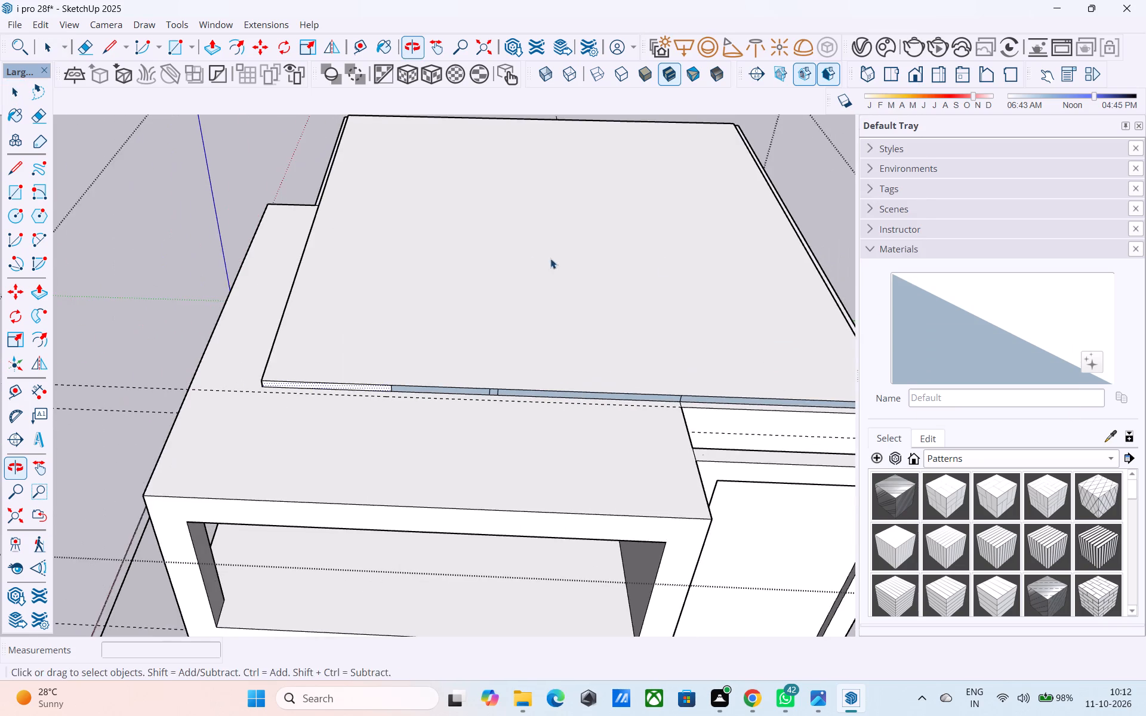
pyautogui.keyDown('shift'); pyautogui.moveTo(738, 266); pyautogui.dragTo(677, 179, button='middle'); pyautogui.keyUp('shift')
pyautogui.scroll(4, 593, 232)
pyautogui.click(402, 213)
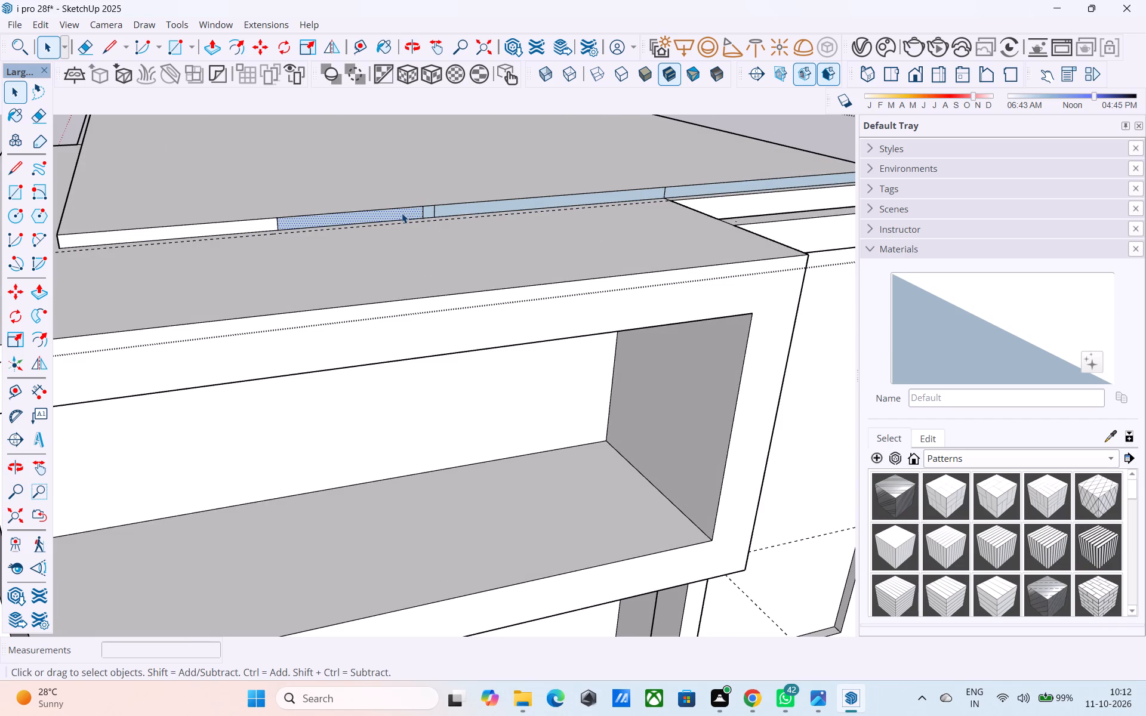
pyautogui.rightClick(402, 213)
pyautogui.click(507, 411)
pyautogui.scroll(8, 439, 212)
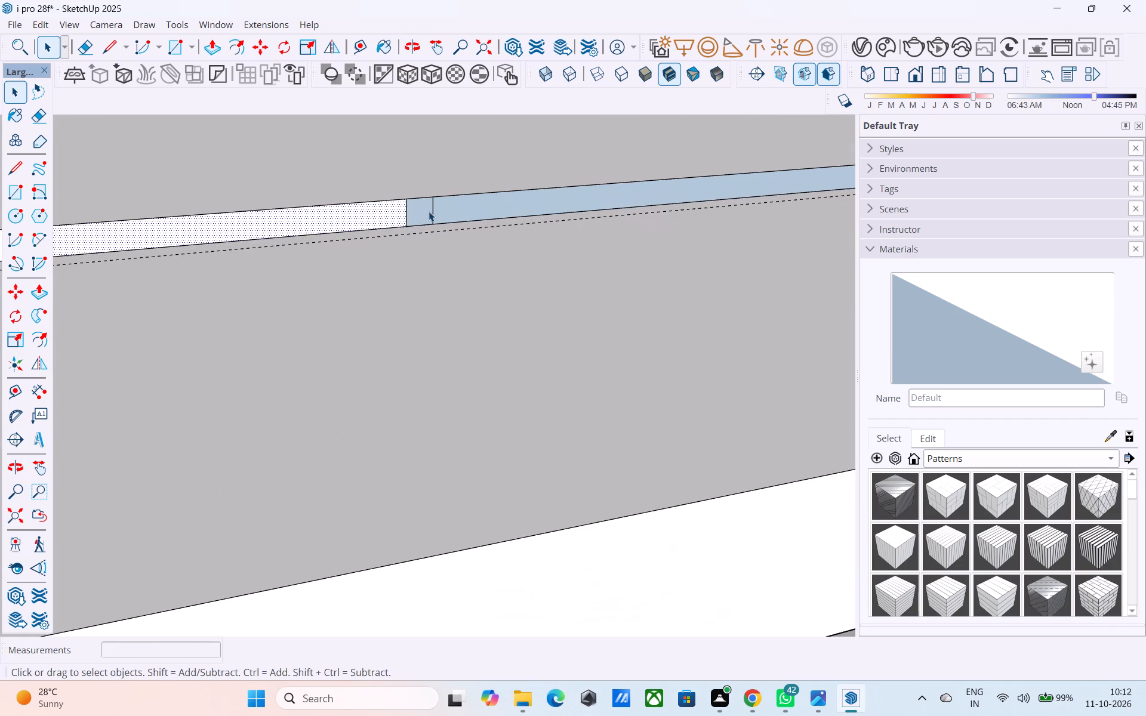
pyautogui.click(429, 211)
pyautogui.rightClick(429, 211)
pyautogui.click(540, 411)
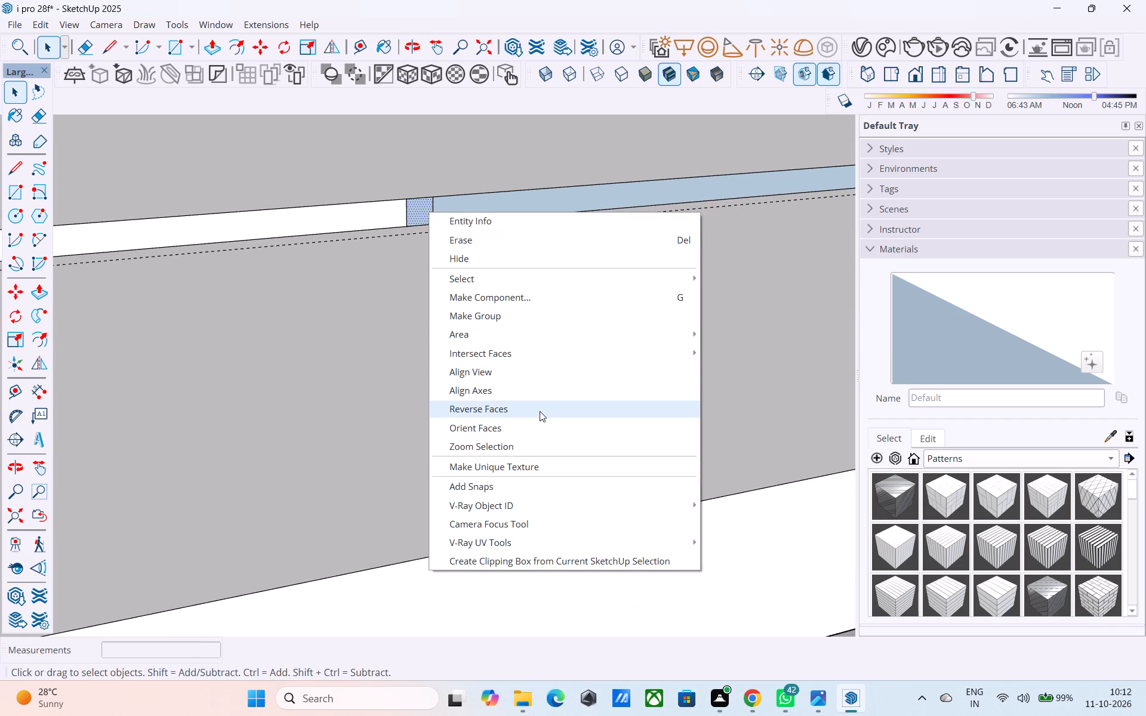
pyautogui.click(465, 206)
pyautogui.rightClick(465, 206)
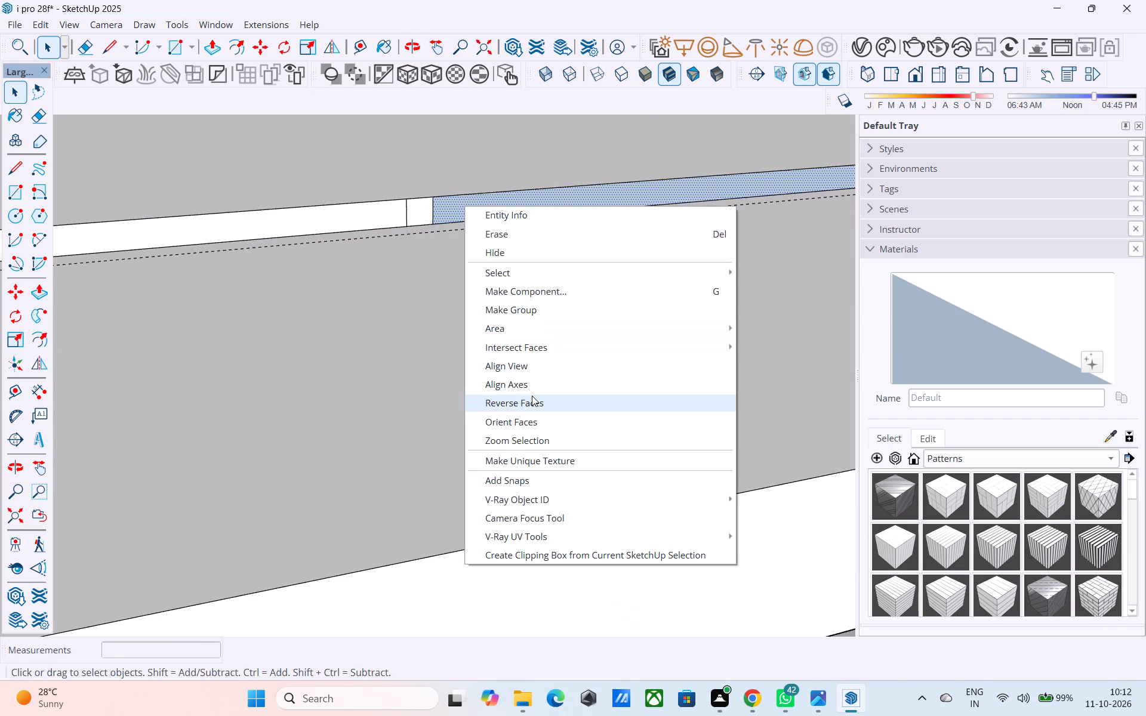
pyautogui.click(531, 396)
# Erase the three short vertical seams between the front edge segments of the roof slab above the balcony block.
pyautogui.press('e')
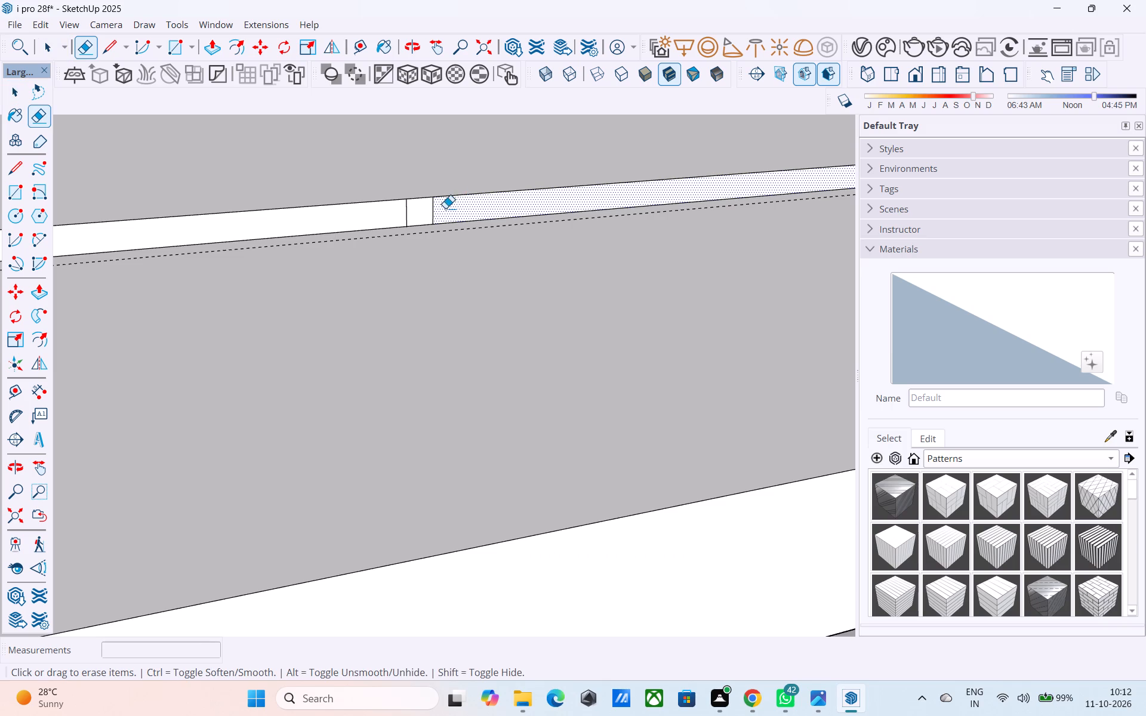
pyautogui.moveTo(438, 211); pyautogui.dragTo(421, 216)
pyautogui.moveTo(417, 218); pyautogui.dragTo(402, 218)
pyautogui.scroll(-5, 585, 220)
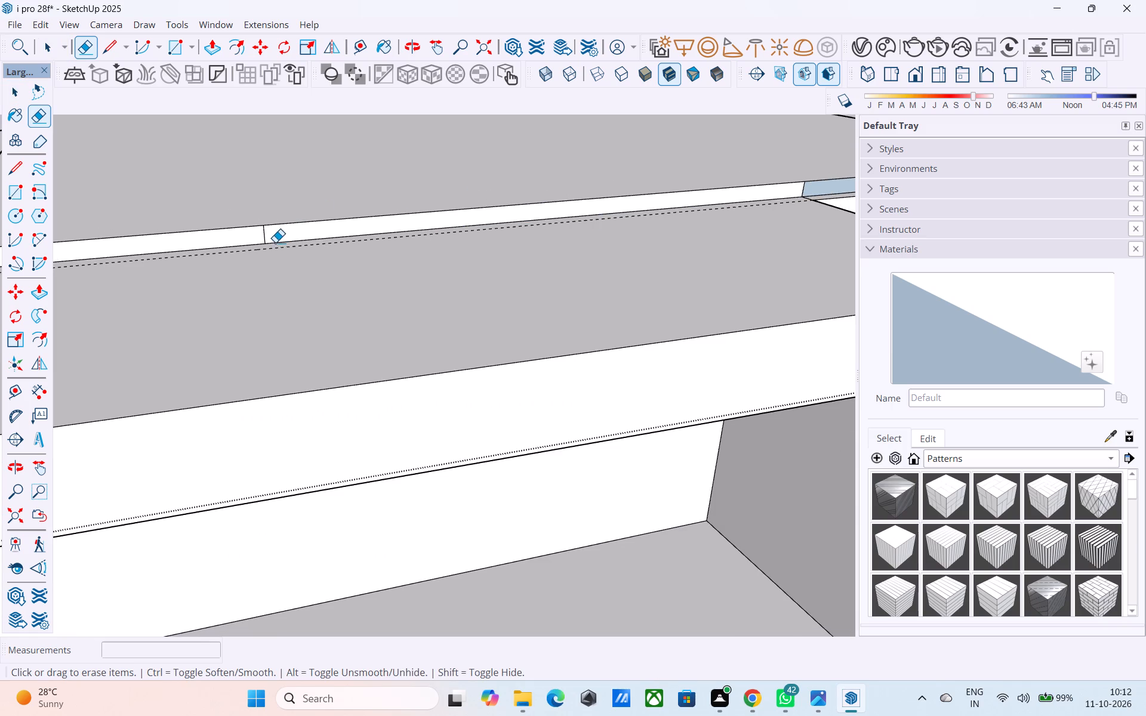
pyautogui.click(261, 235)
# Reverse the last front edge segment of the roof slab behind the tall frame and erase its seam.
pyautogui.scroll(-9, 267, 239)
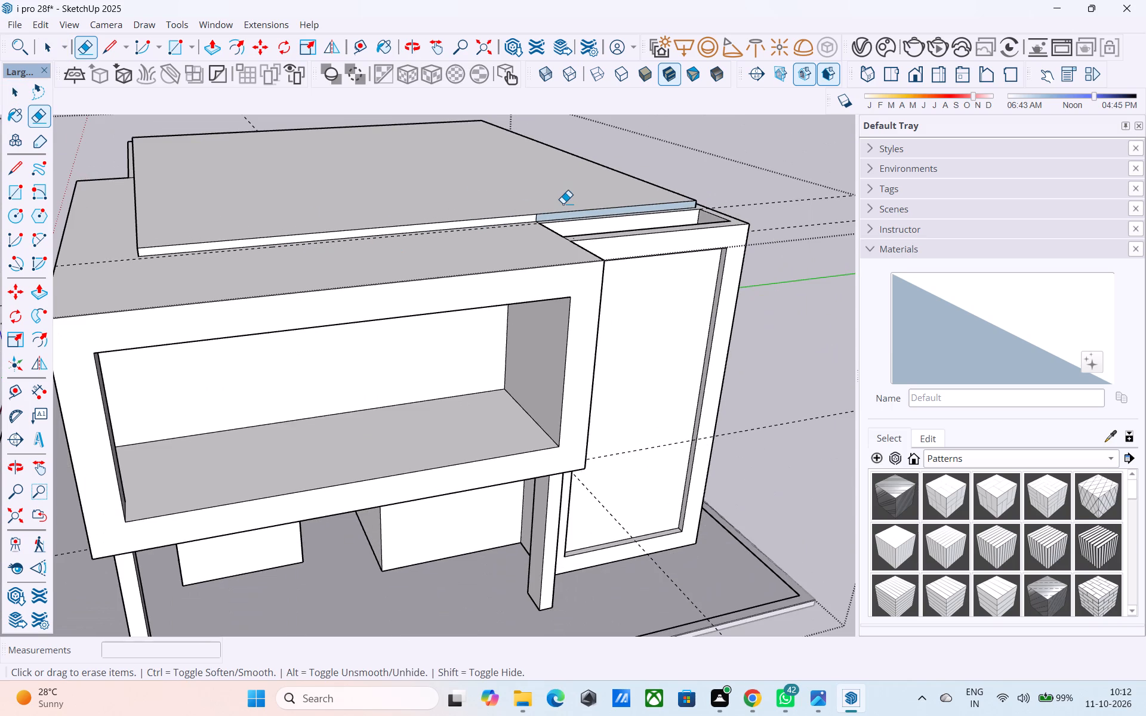
pyautogui.press('space')
pyautogui.scroll(4, 563, 203)
pyautogui.click(575, 221)
pyautogui.rightClick(575, 221)
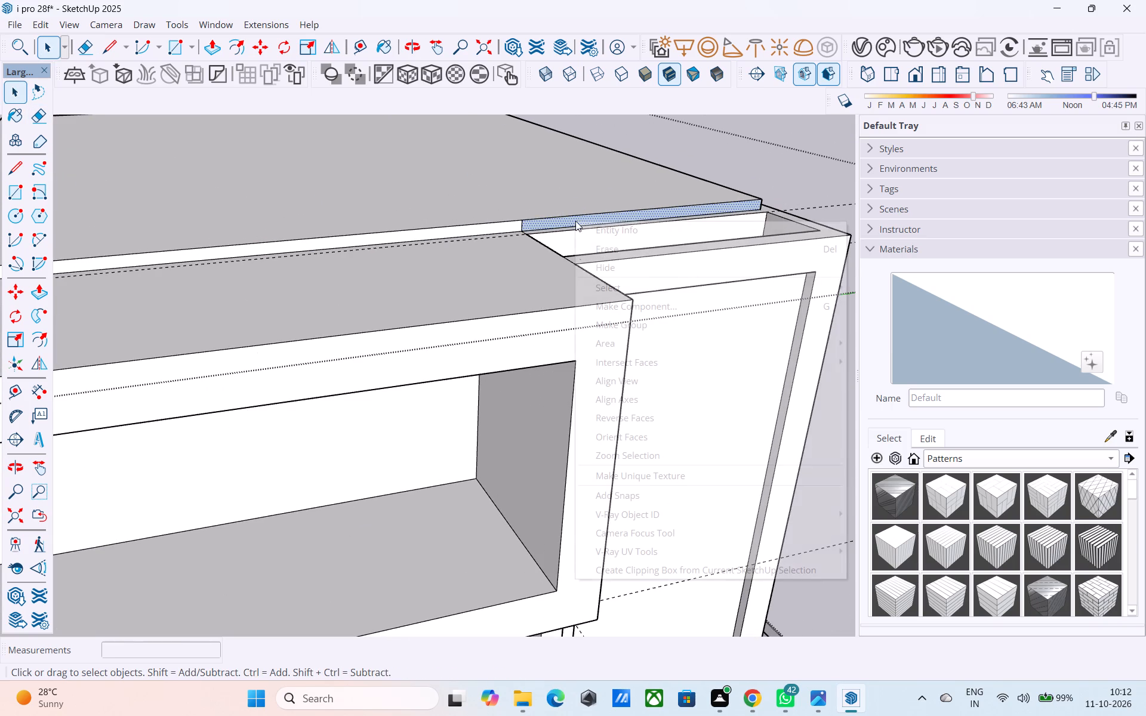
pyautogui.click(643, 422)
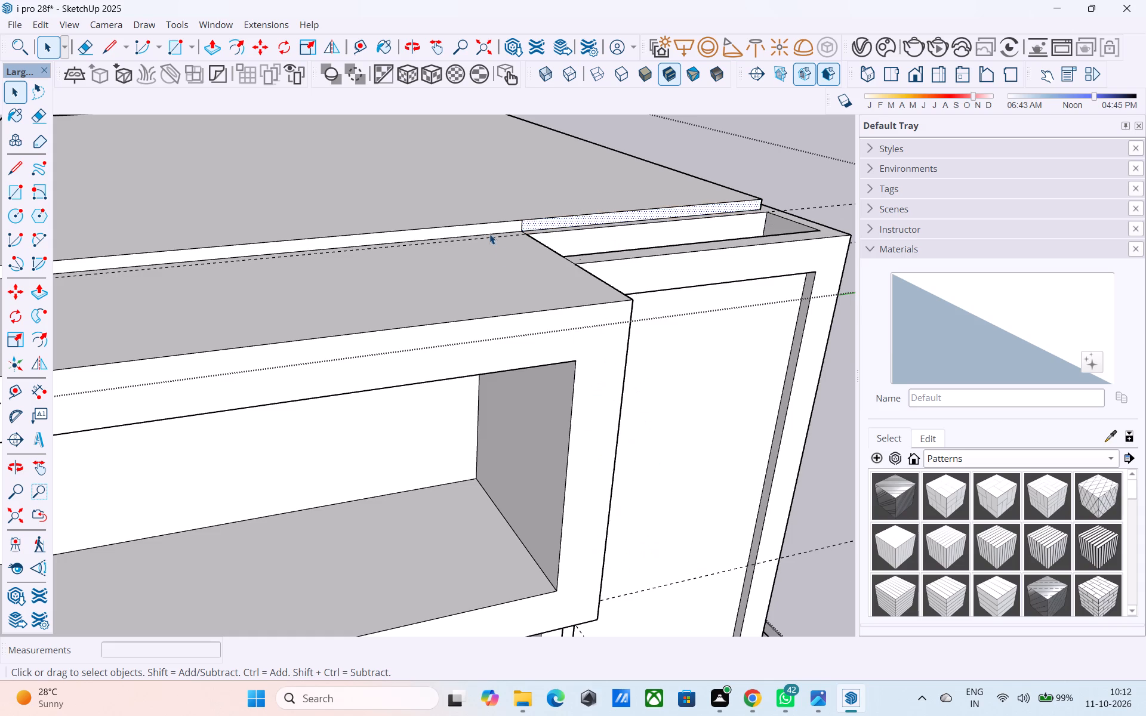
pyautogui.press('e')
pyautogui.scroll(10, 489, 234)
pyautogui.click(548, 217)
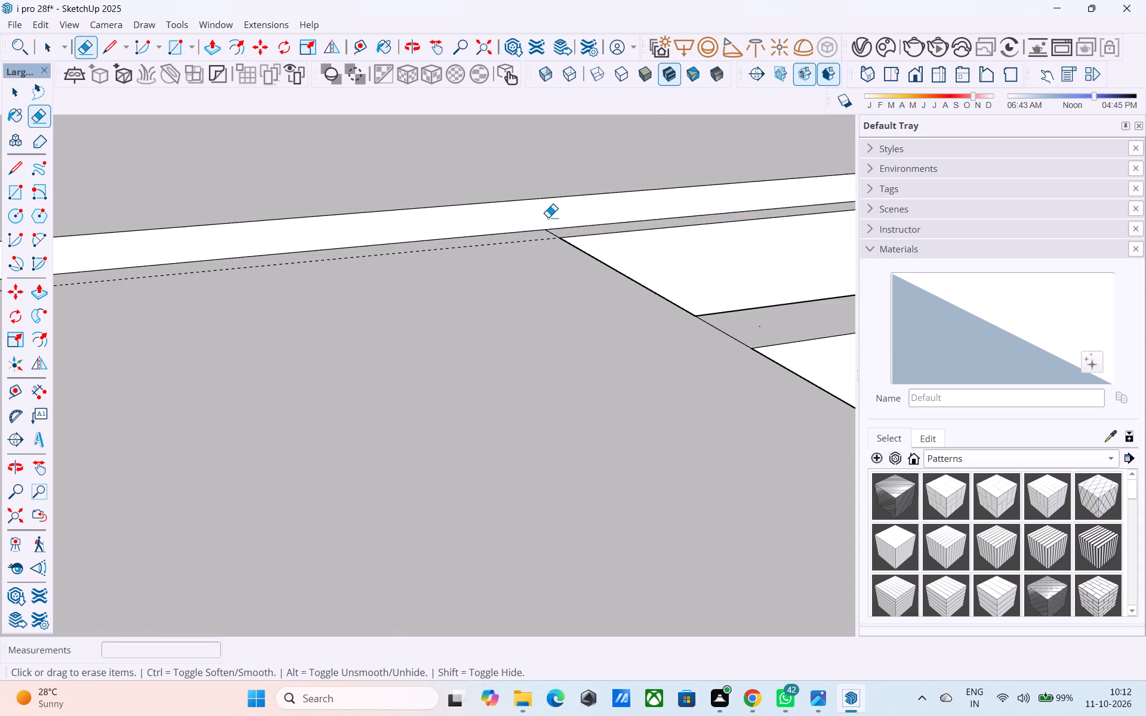
# Reverse the blue-grey edge face of the roof slab along the outer wall on the tall frame's side.
pyautogui.scroll(-16, 548, 217)
pyautogui.moveTo(559, 252); pyautogui.dragTo(229, 254, button='middle')
pyautogui.scroll(4, 409, 230)
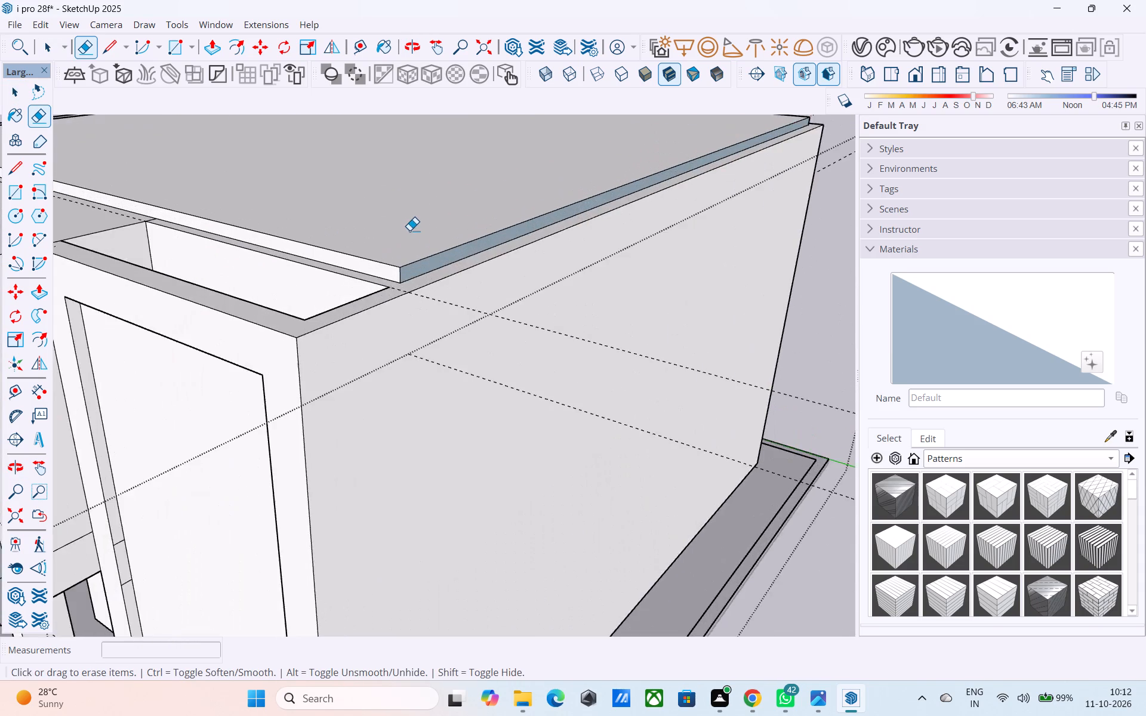
pyautogui.scroll(5, 409, 230)
pyautogui.press('space')
pyautogui.click(472, 252)
pyautogui.rightClick(472, 252)
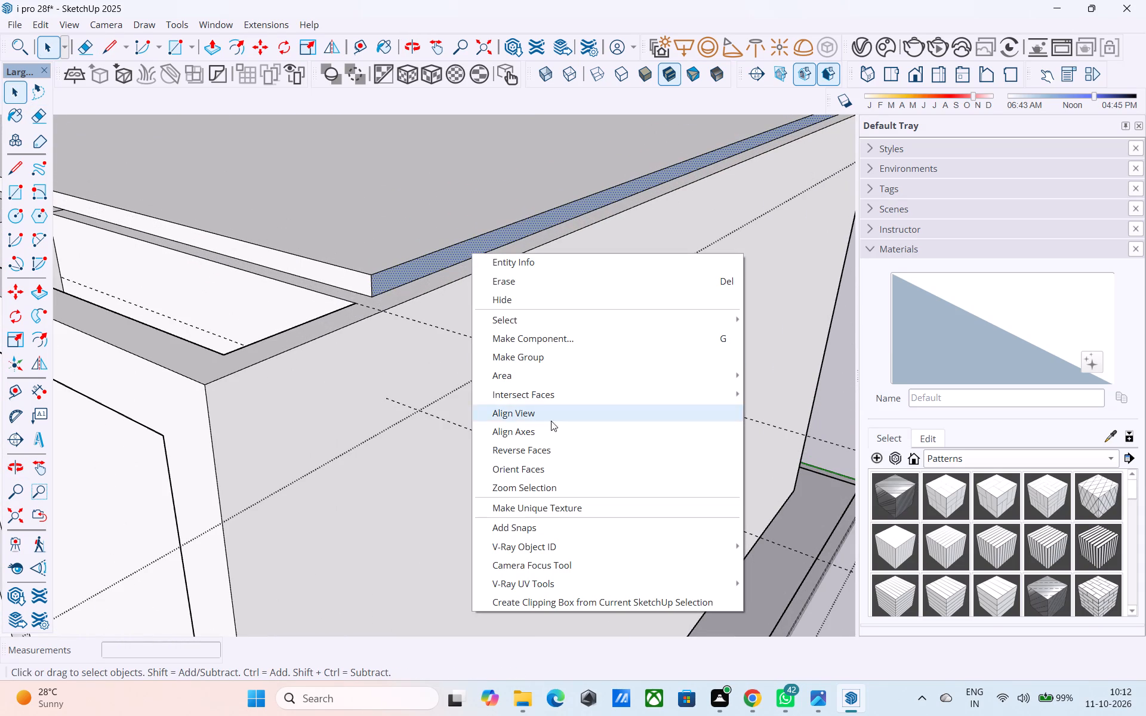
pyautogui.click(549, 442)
# Reverse the short blue-grey edge segment at the rear of the roof slab on the balcony's open side.
pyautogui.scroll(-4, 372, 270)
pyautogui.moveTo(372, 270); pyautogui.dragTo(472, 252, button='middle')
pyautogui.scroll(1, 472, 252)
pyautogui.scroll(-3, 480, 264)
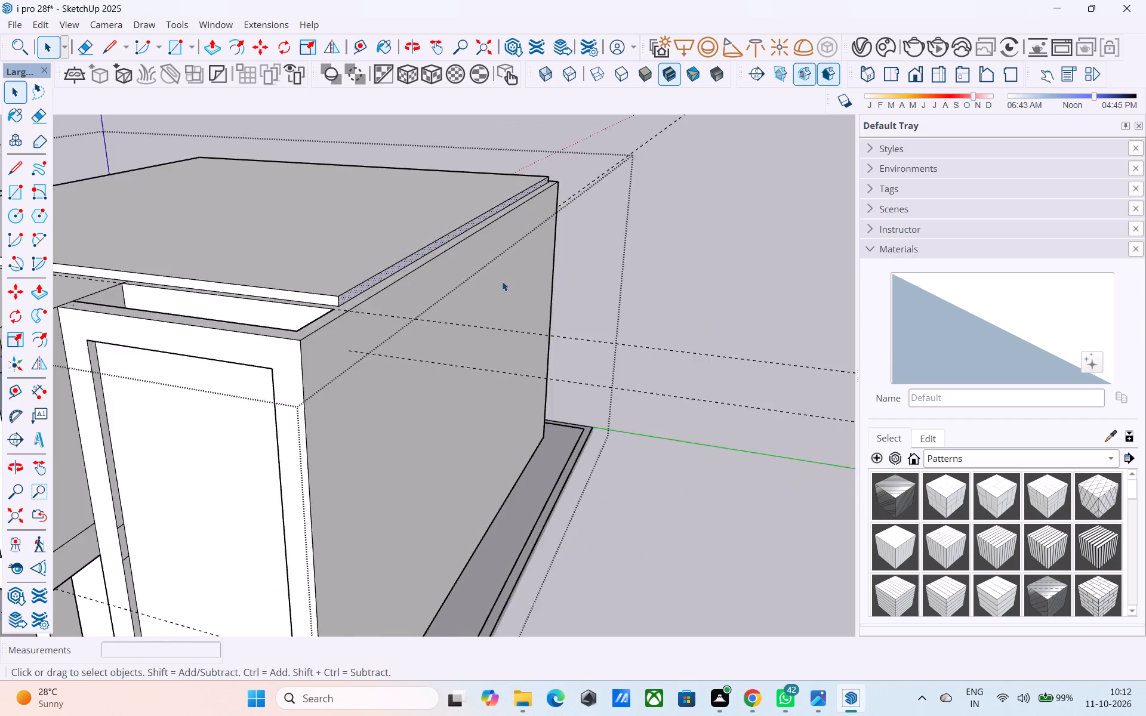
pyautogui.scroll(-5, 502, 281)
pyautogui.moveTo(469, 297); pyautogui.dragTo(618, 271, button='middle')
pyautogui.scroll(-5, 649, 258)
pyautogui.moveTo(500, 317); pyautogui.dragTo(593, 328, button='middle')
pyautogui.scroll(3, 381, 279)
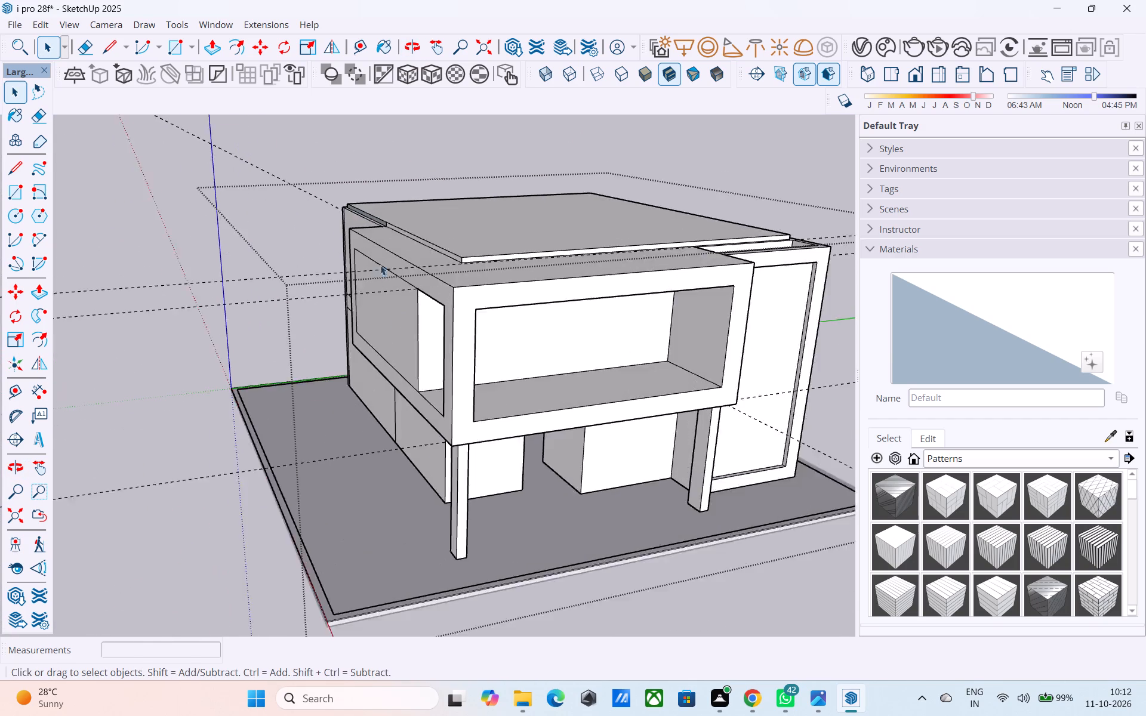
pyautogui.scroll(10, 380, 265)
pyautogui.click(390, 198)
pyautogui.rightClick(390, 198)
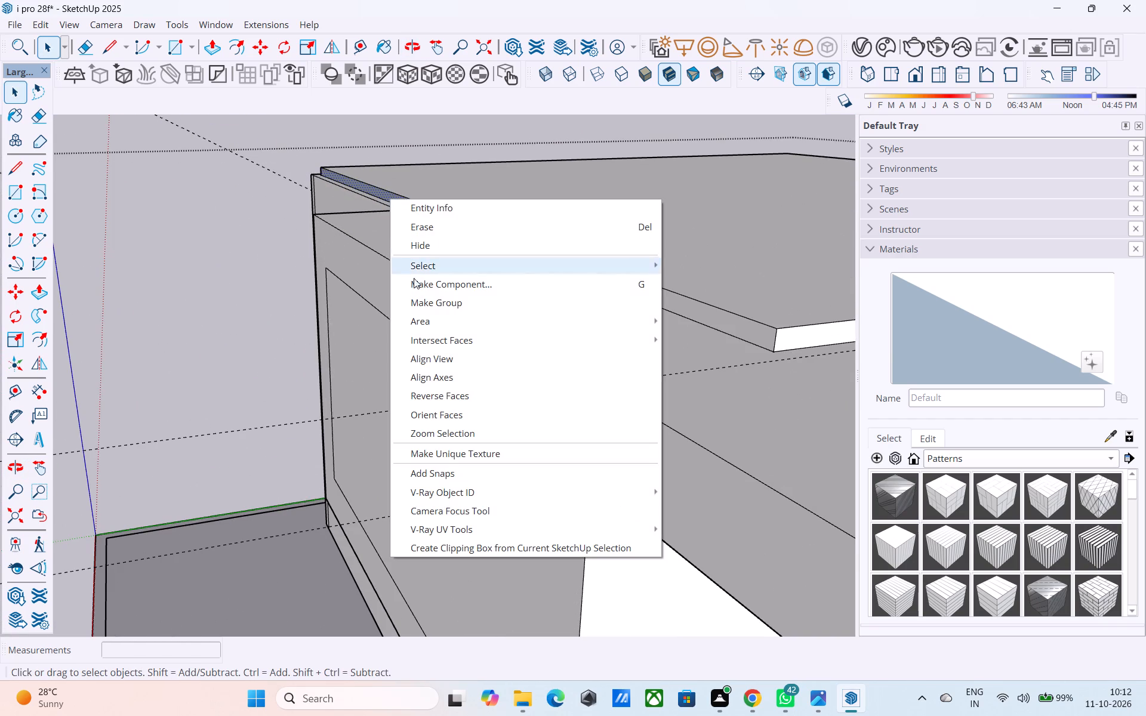
pyautogui.click(449, 400)
# Erase the vertical seam joining the short rear segment to the rest of the slab's side edge.
pyautogui.scroll(1, 402, 161)
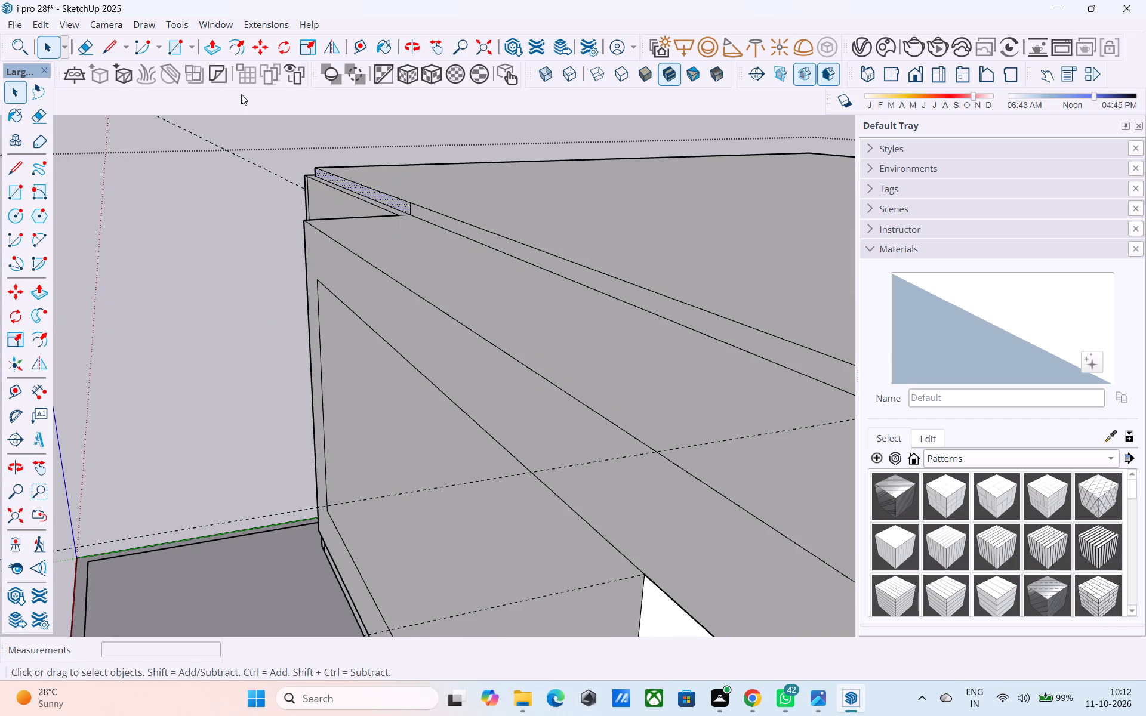
pyautogui.click(79, 50)
pyautogui.scroll(5, 374, 189)
pyautogui.scroll(1, 415, 213)
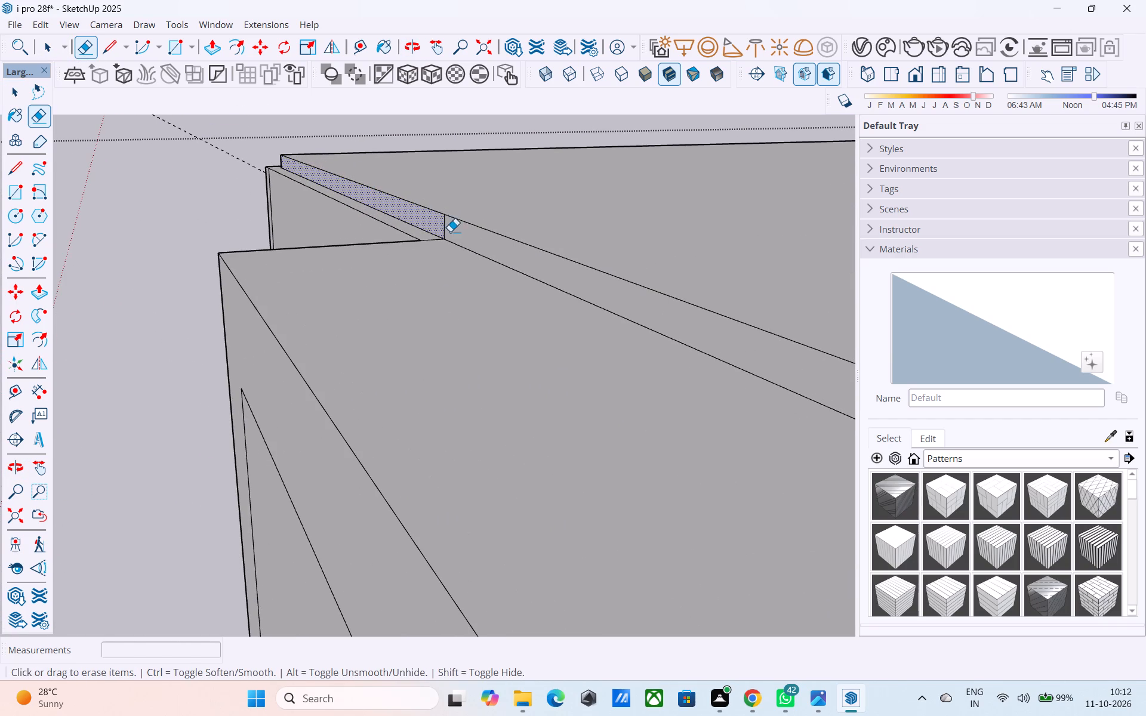
pyautogui.click(447, 230)
# Examine the roof slab, the front elevation and the open recess between the slab and the tall front frame.
pyautogui.scroll(-11, 439, 227)
pyautogui.press('space')
pyautogui.moveTo(627, 196); pyautogui.dragTo(602, 209, button='middle')
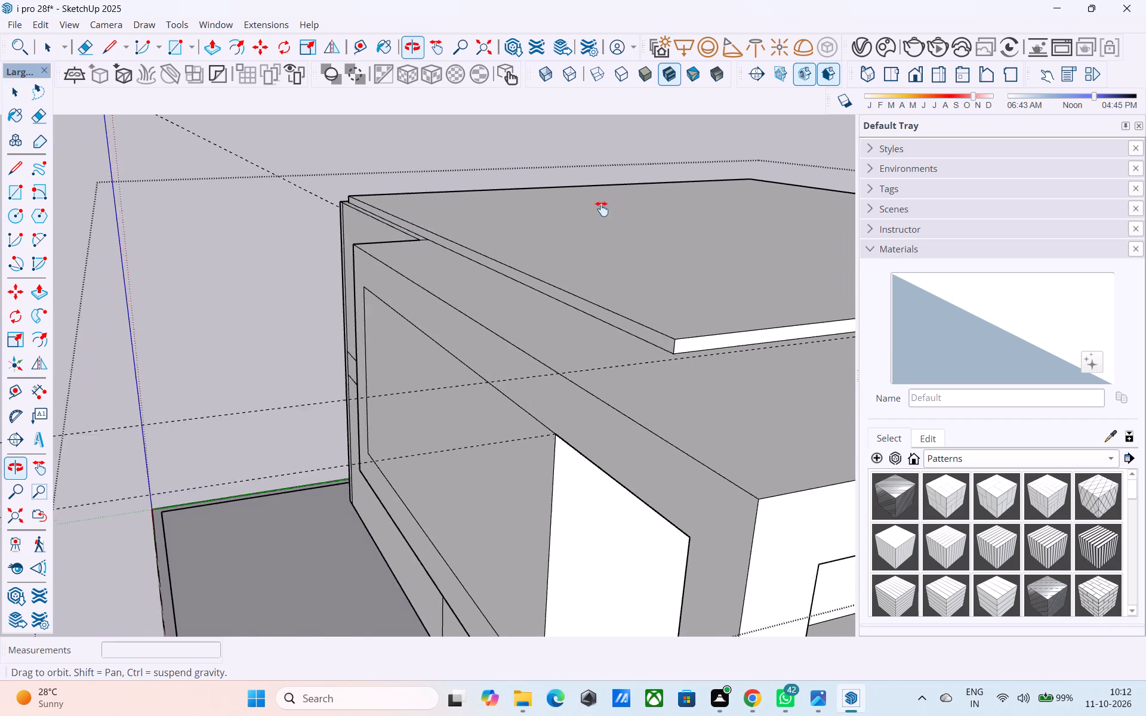
pyautogui.moveTo(602, 209); pyautogui.dragTo(433, 197, button='middle')
pyautogui.scroll(-3, 426, 188)
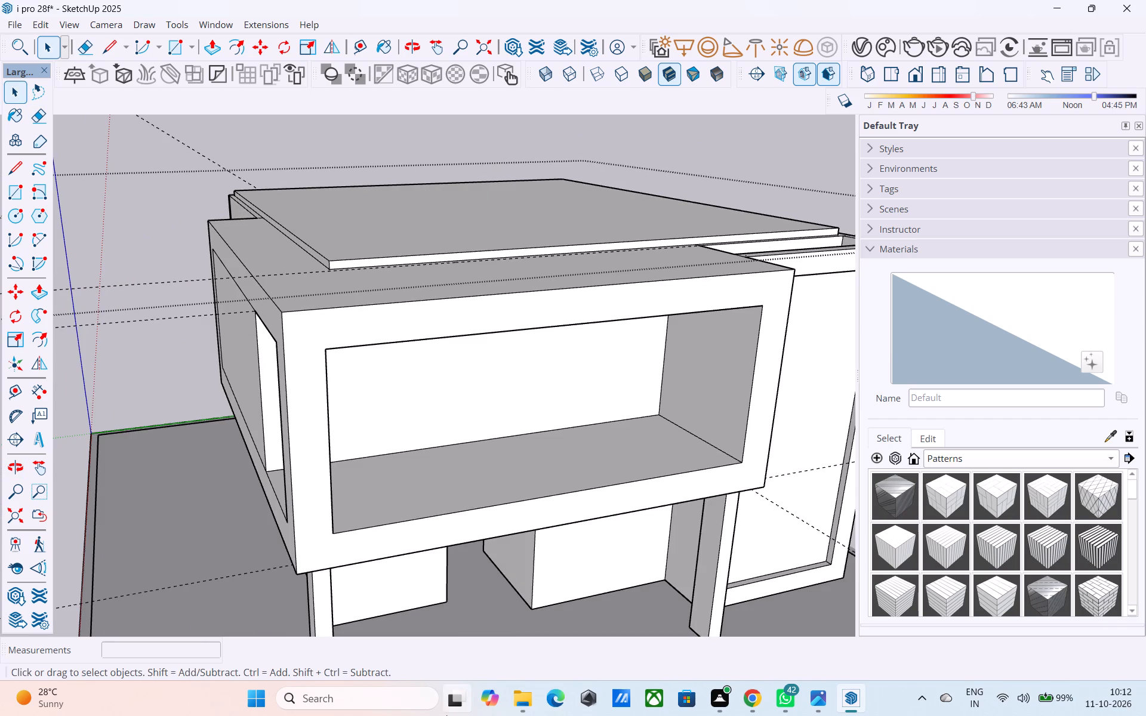
pyautogui.scroll(-5, 464, 452)
pyautogui.moveTo(461, 459); pyautogui.dragTo(544, 435, button='middle')
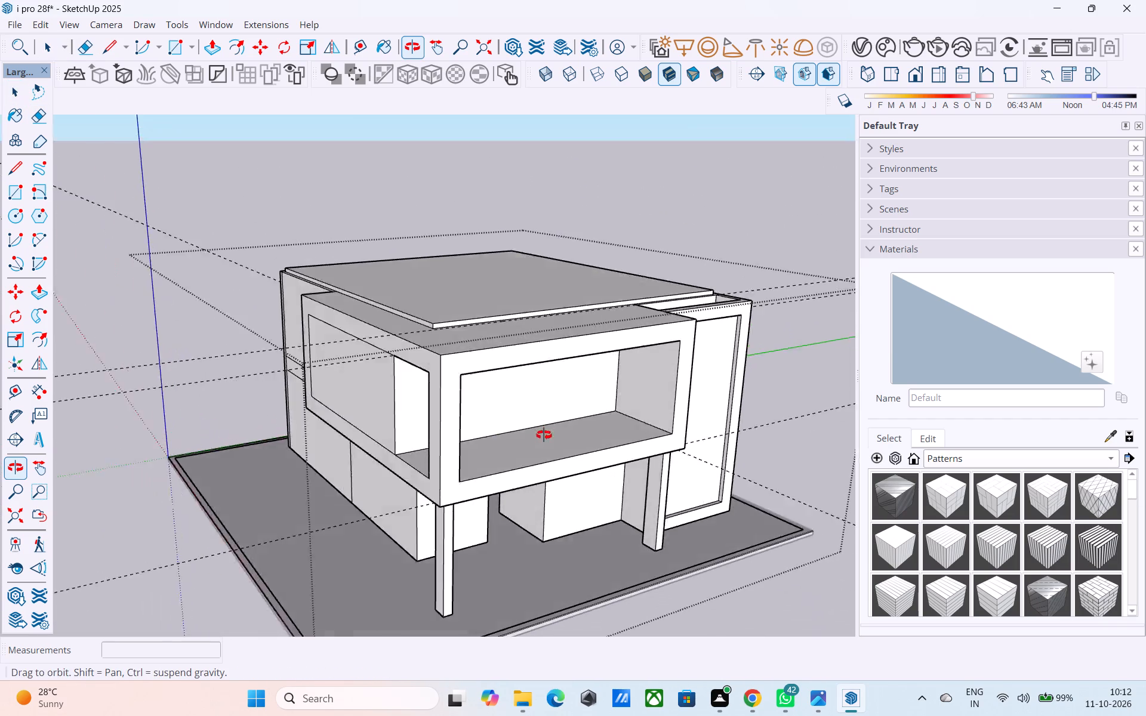
pyautogui.moveTo(544, 435); pyautogui.dragTo(365, 376, button='middle')
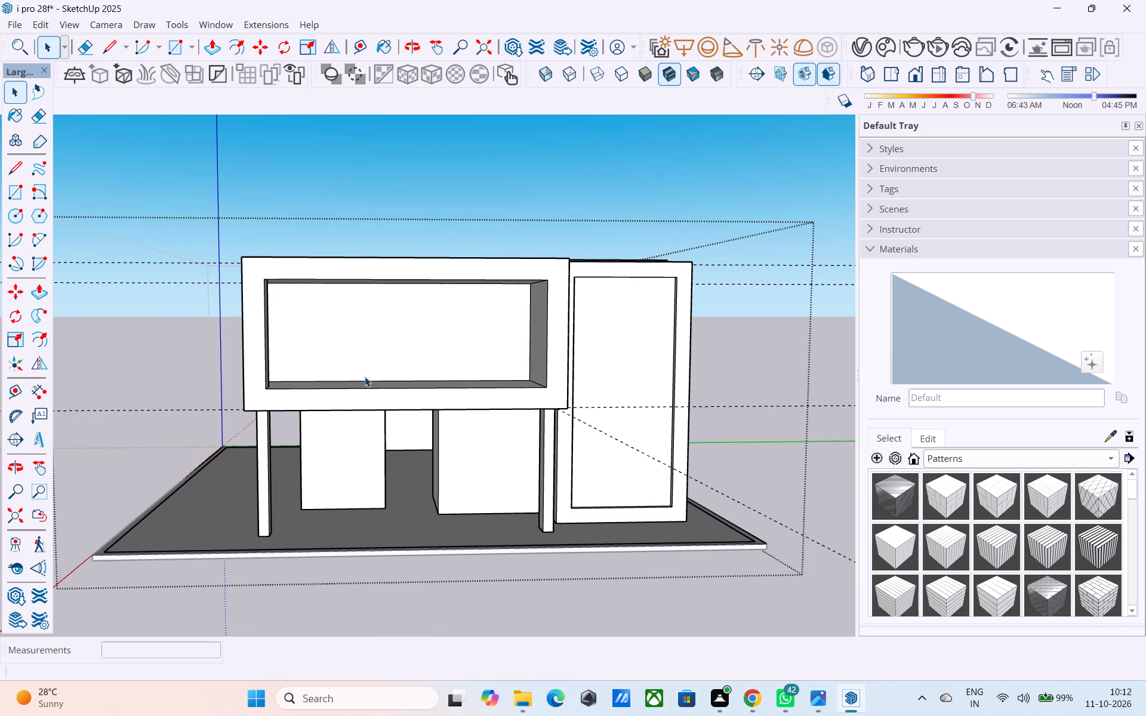
pyautogui.moveTo(385, 412); pyautogui.dragTo(322, 498, button='middle')
pyautogui.moveTo(489, 385); pyautogui.dragTo(427, 415, button='middle')
pyautogui.scroll(8, 550, 354)
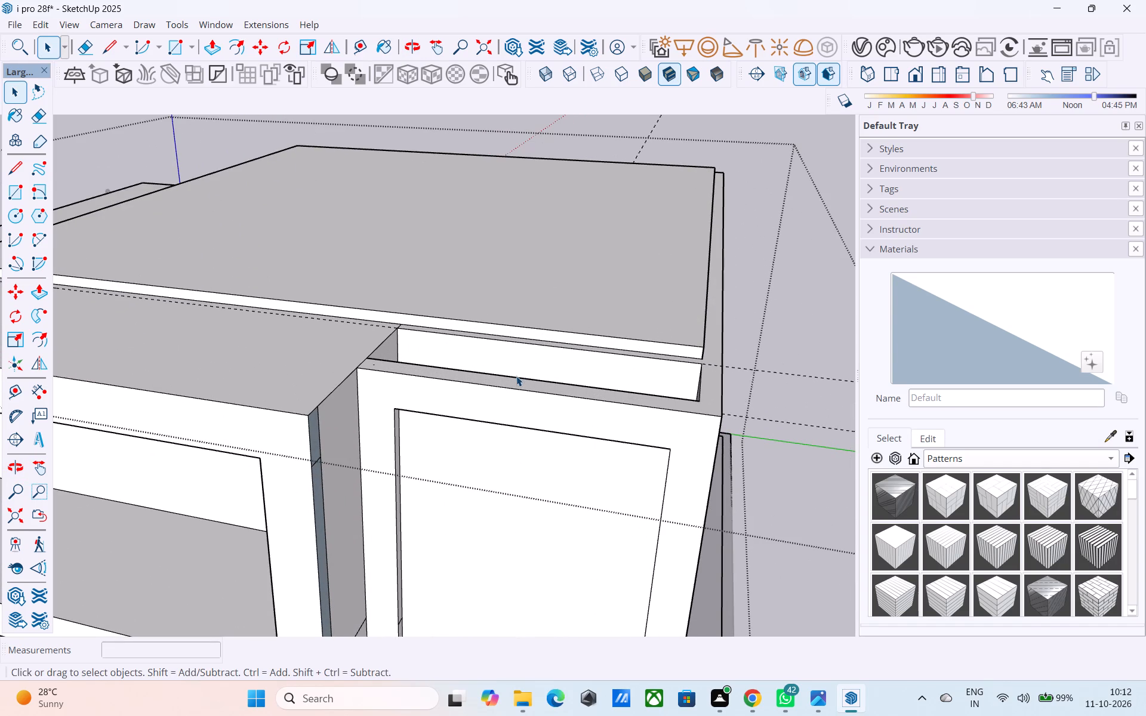
# Draw two lines on the projecting frame's top face continuing the wall outline around the slab corner, the front one 26' long.
pyautogui.scroll(-4, 460, 387)
pyautogui.keyDown('shift'); pyautogui.moveTo(460, 387); pyautogui.dragTo(543, 447, button='middle'); pyautogui.keyUp('shift')
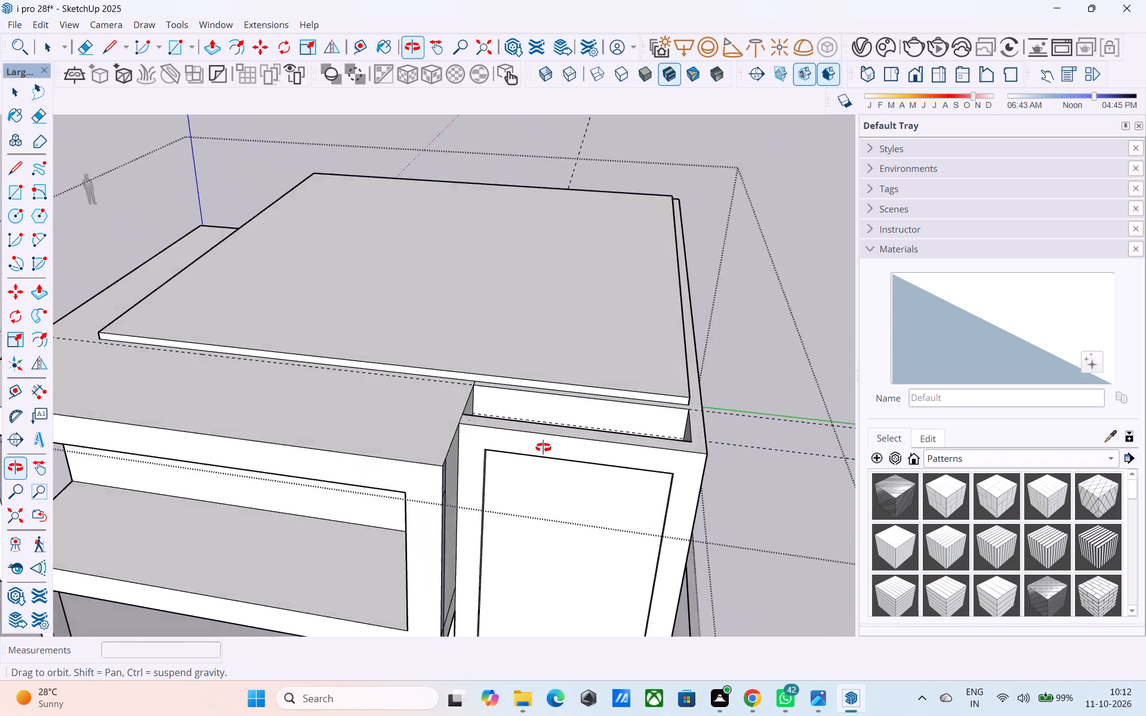
pyautogui.keyDown('shift'); pyautogui.moveTo(543, 447); pyautogui.dragTo(567, 480, button='middle'); pyautogui.keyUp('shift')
pyautogui.moveTo(378, 447); pyautogui.dragTo(612, 490, button='middle')
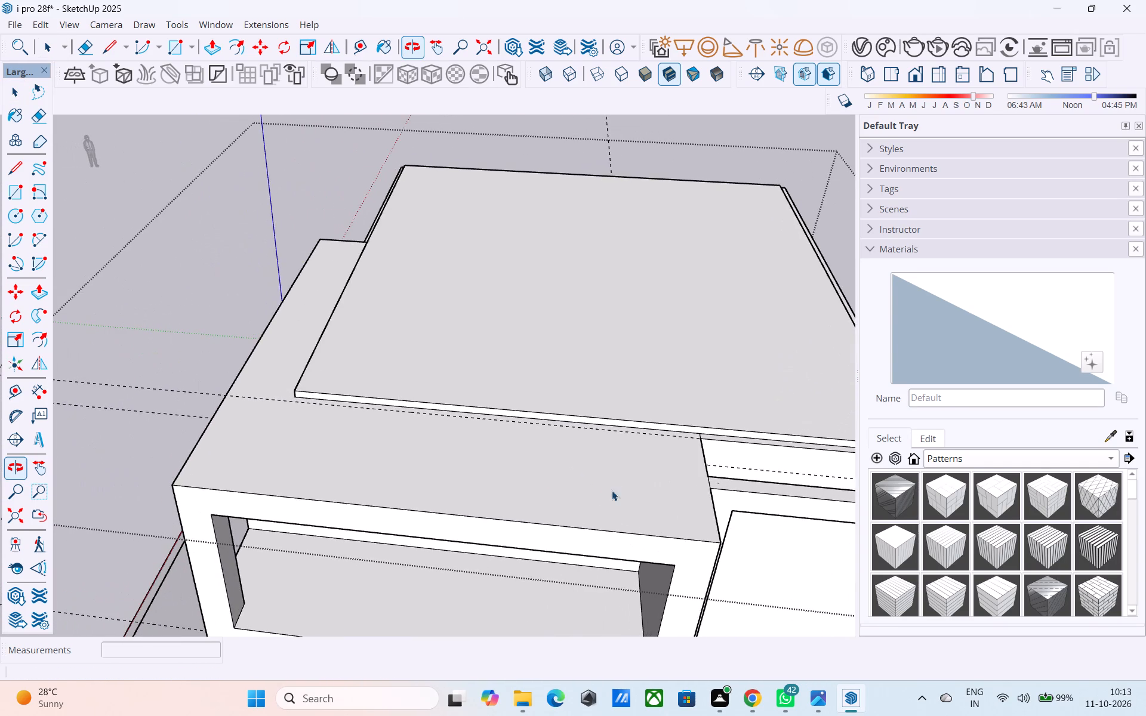
pyautogui.moveTo(412, 442); pyautogui.dragTo(680, 501, button='middle')
pyautogui.scroll(4, 673, 498)
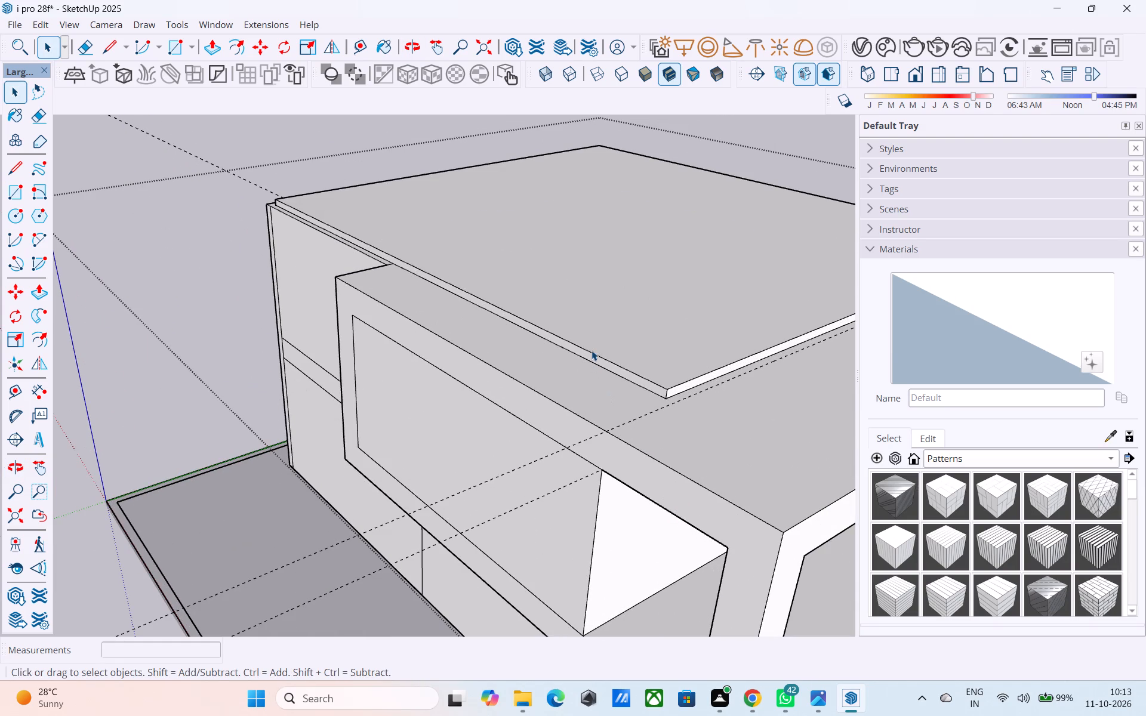
pyautogui.click(592, 350)
pyautogui.click(556, 366)
pyautogui.moveTo(556, 366); pyautogui.dragTo(530, 438, button='middle')
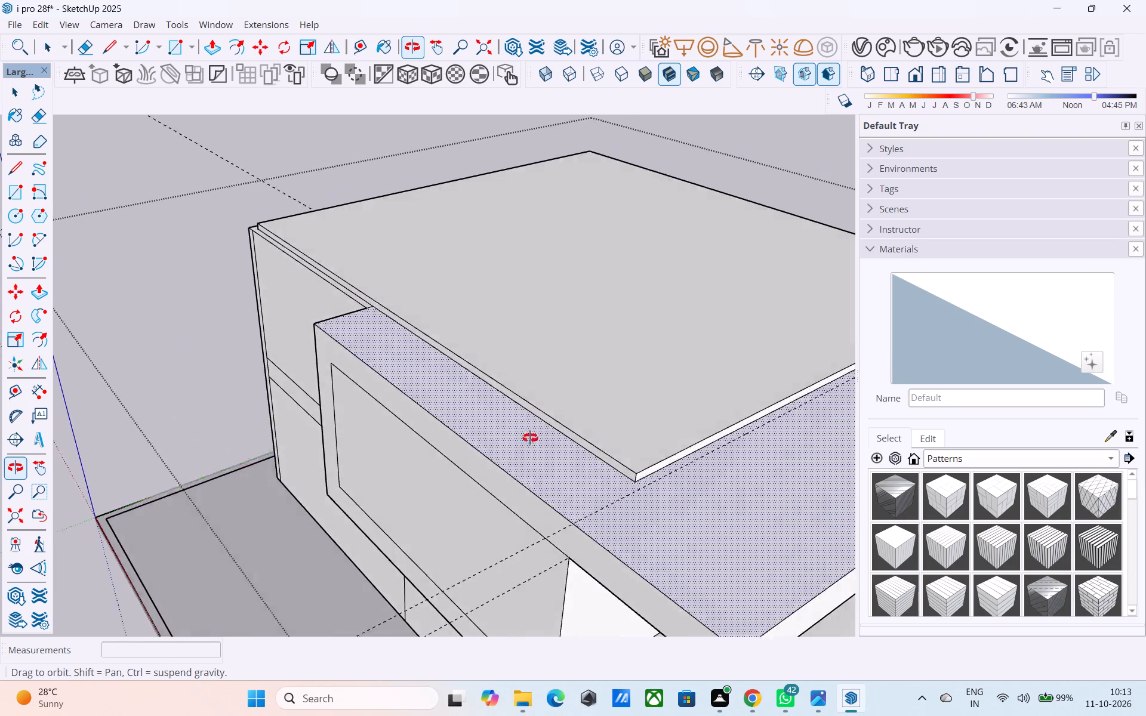
pyautogui.moveTo(530, 438); pyautogui.dragTo(525, 502, button='middle')
pyautogui.scroll(7, 386, 418)
pyautogui.press('l')
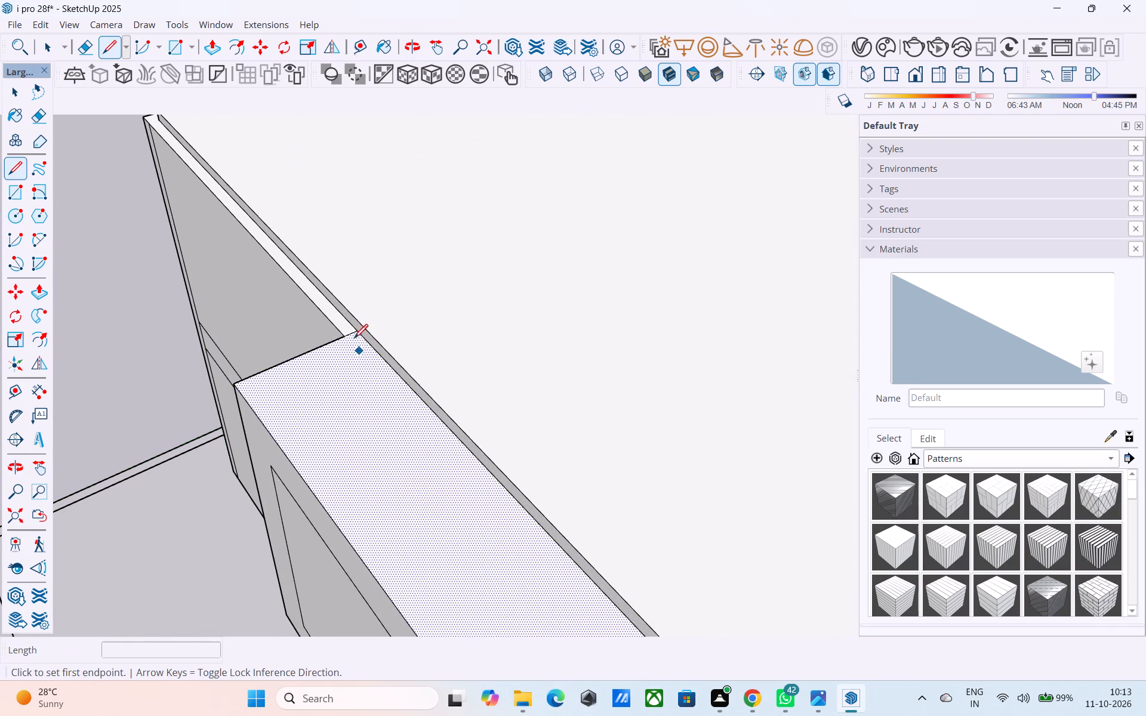
pyautogui.click(346, 332)
pyautogui.scroll(-5, 346, 332)
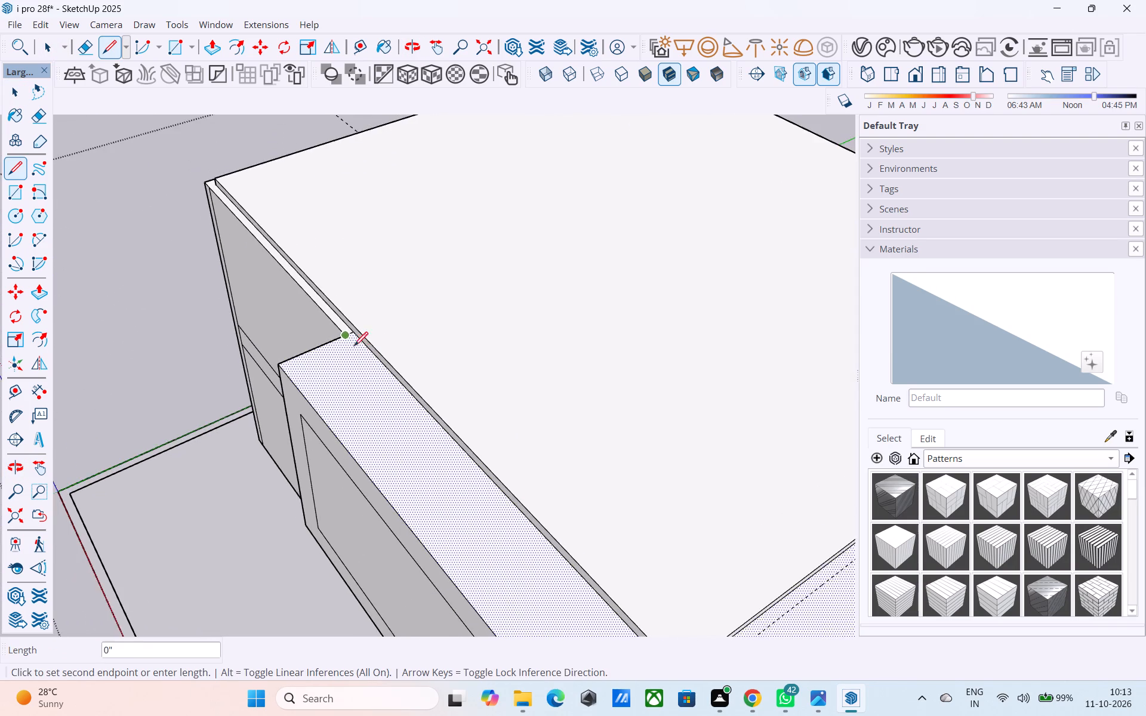
pyautogui.scroll(-6, 354, 347)
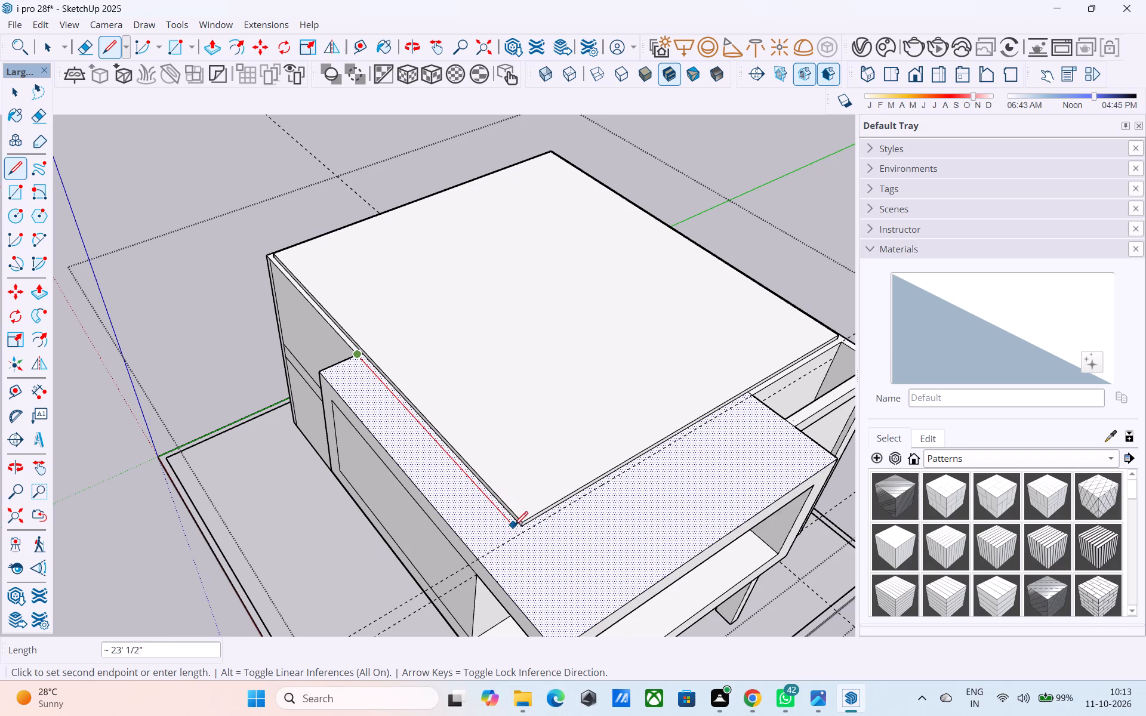
pyautogui.click(522, 535)
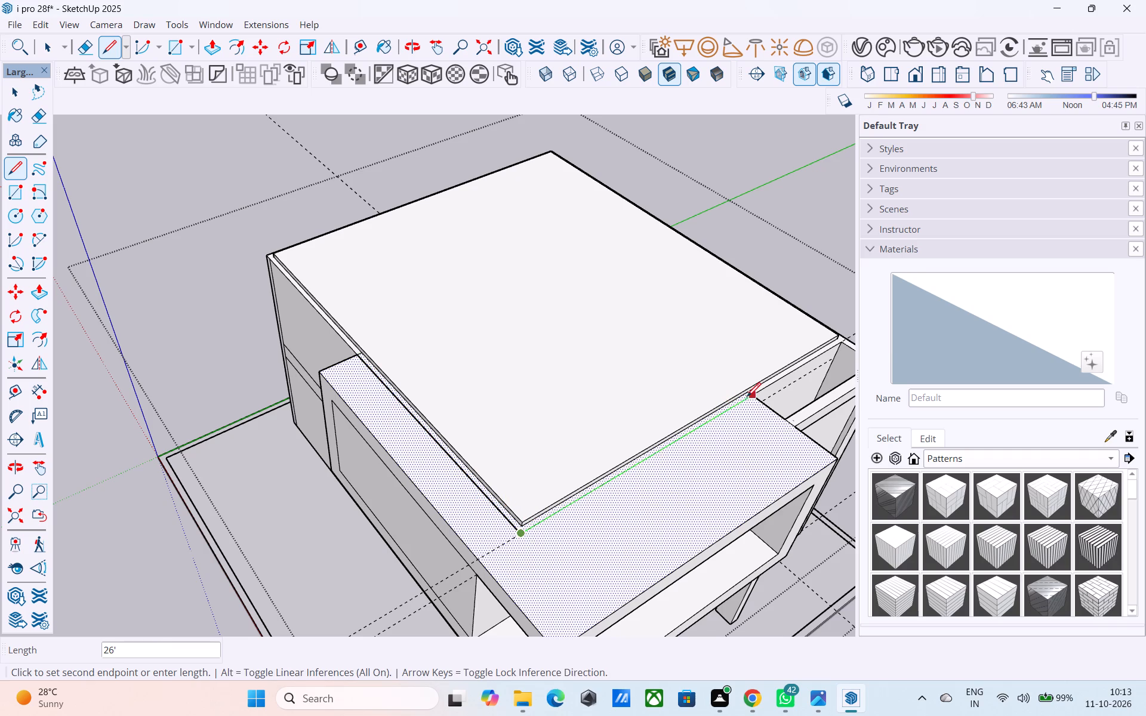
pyautogui.click(749, 396)
# Erase the short edges separating the newly outlined strip from the adjoining wall tops at both of its ends.
pyautogui.press('e')
pyautogui.scroll(5, 749, 396)
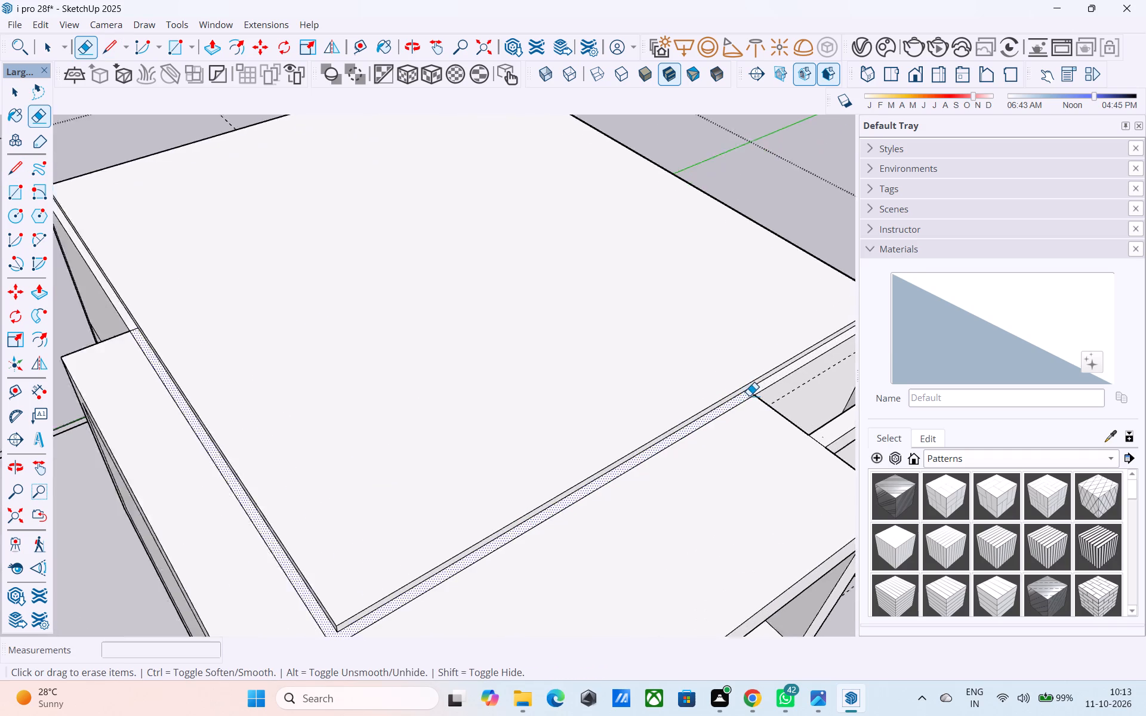
pyautogui.scroll(3, 749, 396)
pyautogui.click(751, 391)
pyautogui.scroll(-9, 751, 391)
pyautogui.scroll(2, 479, 533)
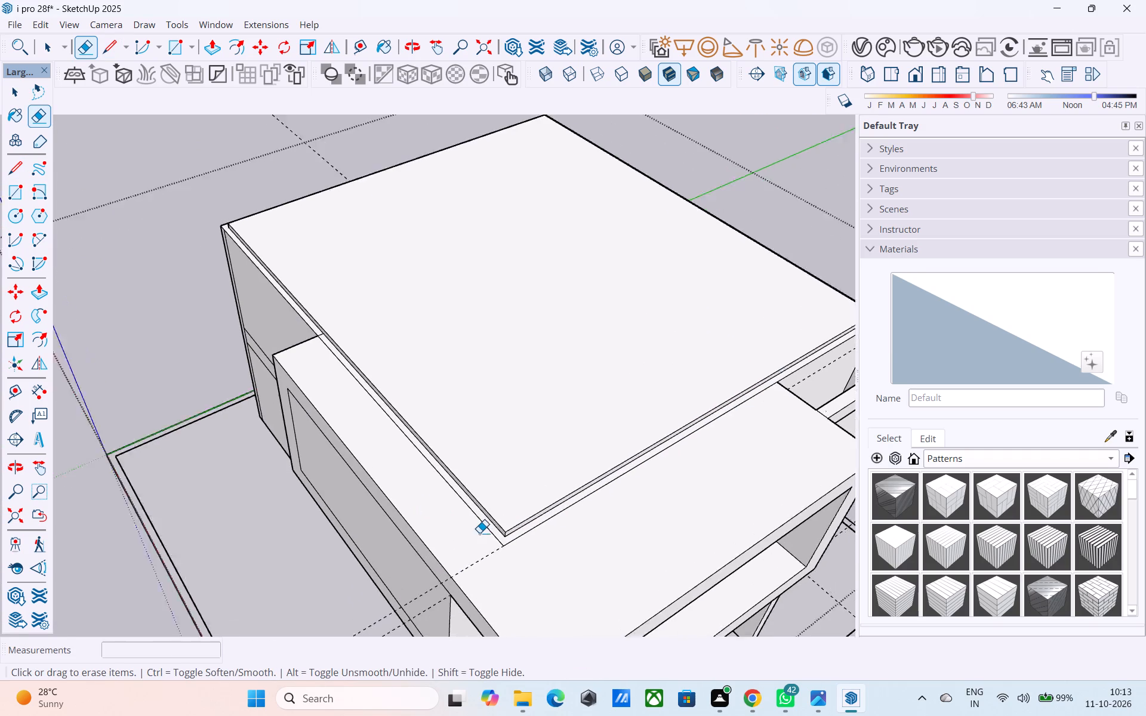
pyautogui.scroll(2, 479, 533)
pyautogui.scroll(6, 283, 277)
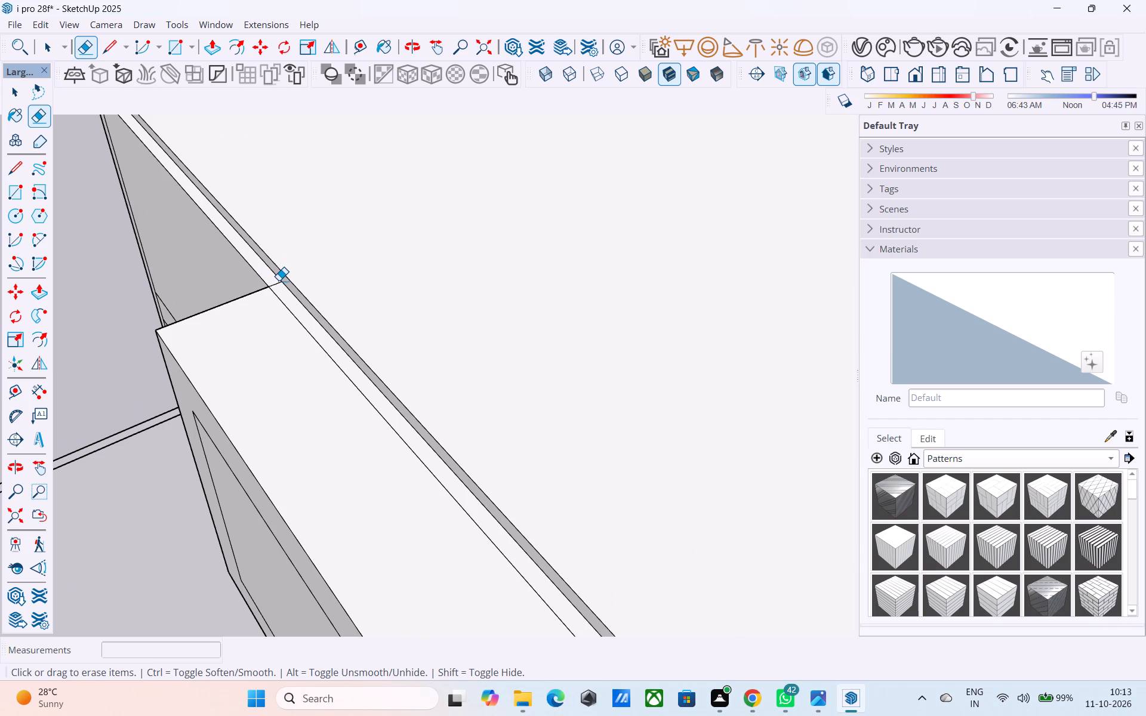
pyautogui.click(277, 282)
pyautogui.press('space')
# Push/Pull the wall-top strip around the roof slab up flush with the slab's top surface.
pyautogui.scroll(-14, 277, 282)
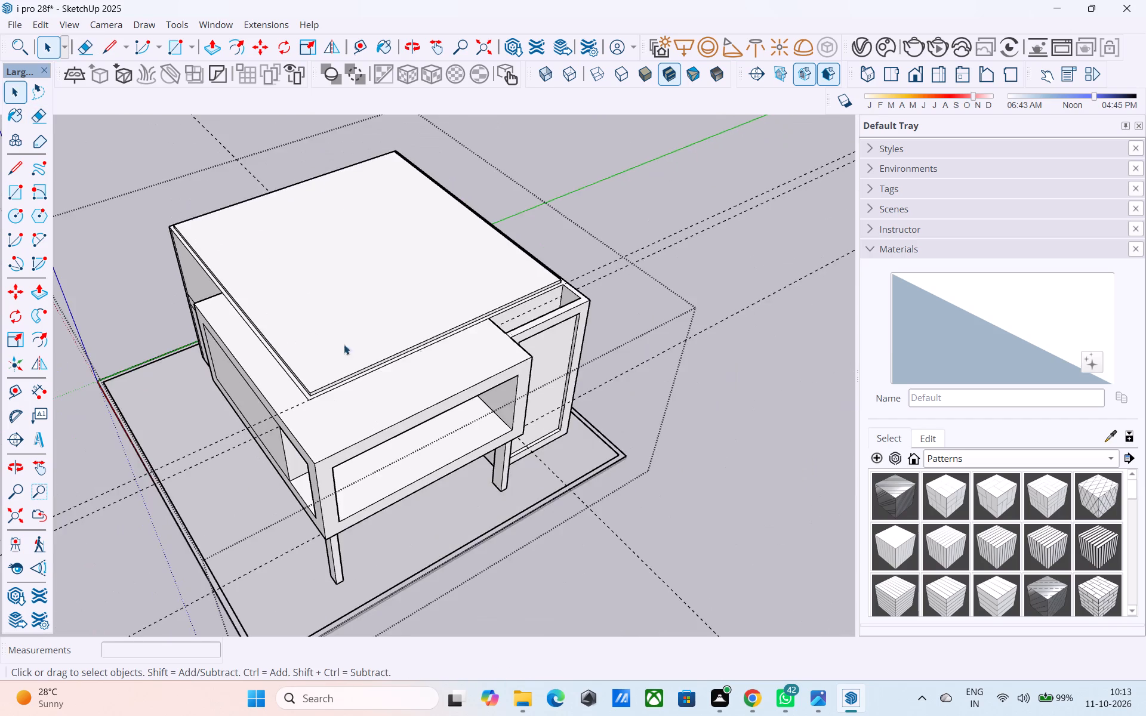
pyautogui.moveTo(414, 345); pyautogui.dragTo(272, 354, button='middle')
pyautogui.scroll(10, 298, 347)
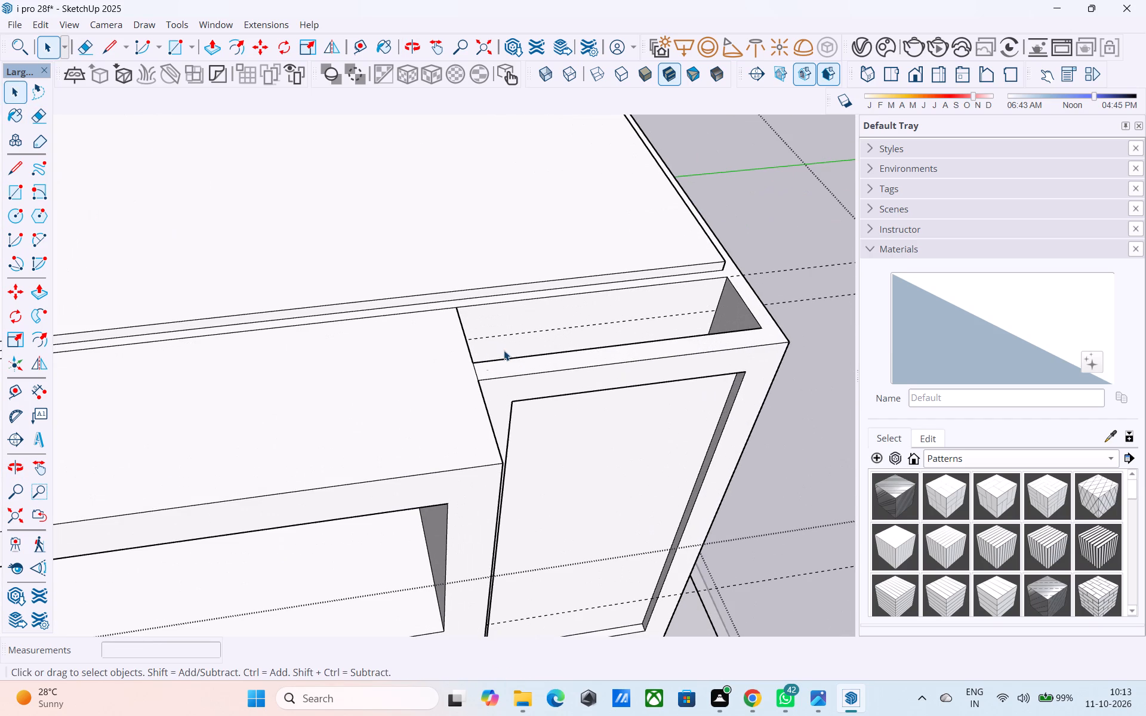
pyautogui.scroll(-3, 507, 350)
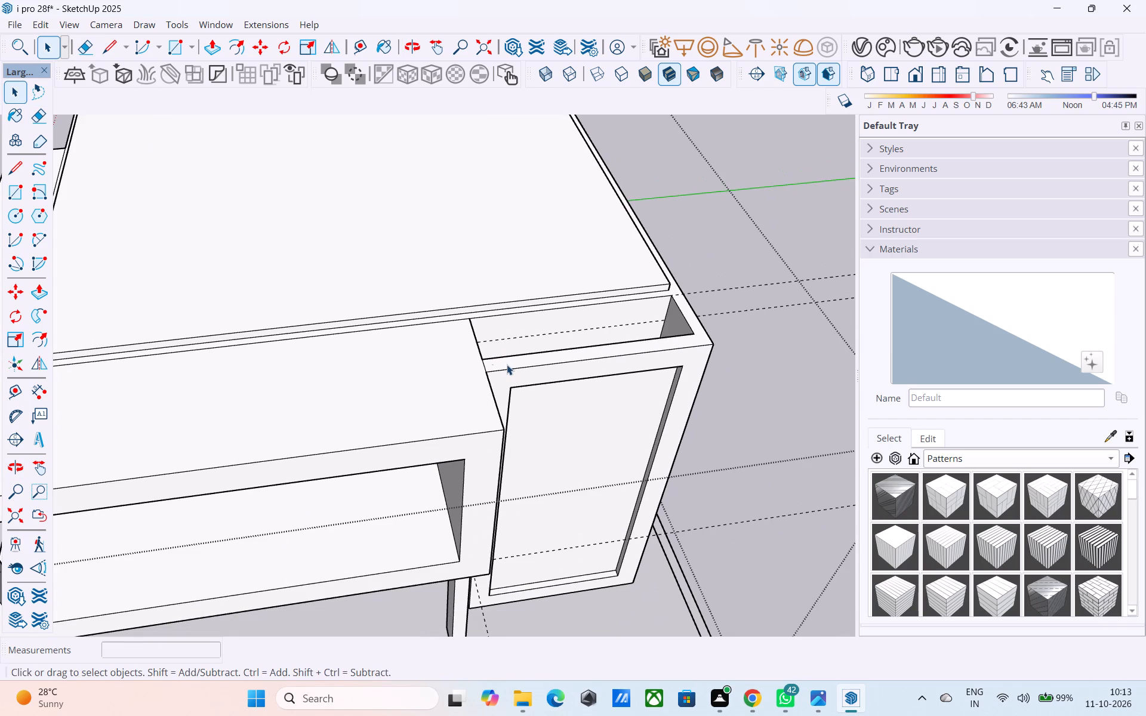
pyautogui.keyDown('shift'); pyautogui.moveTo(515, 367); pyautogui.dragTo(435, 421, button='middle'); pyautogui.keyUp('shift')
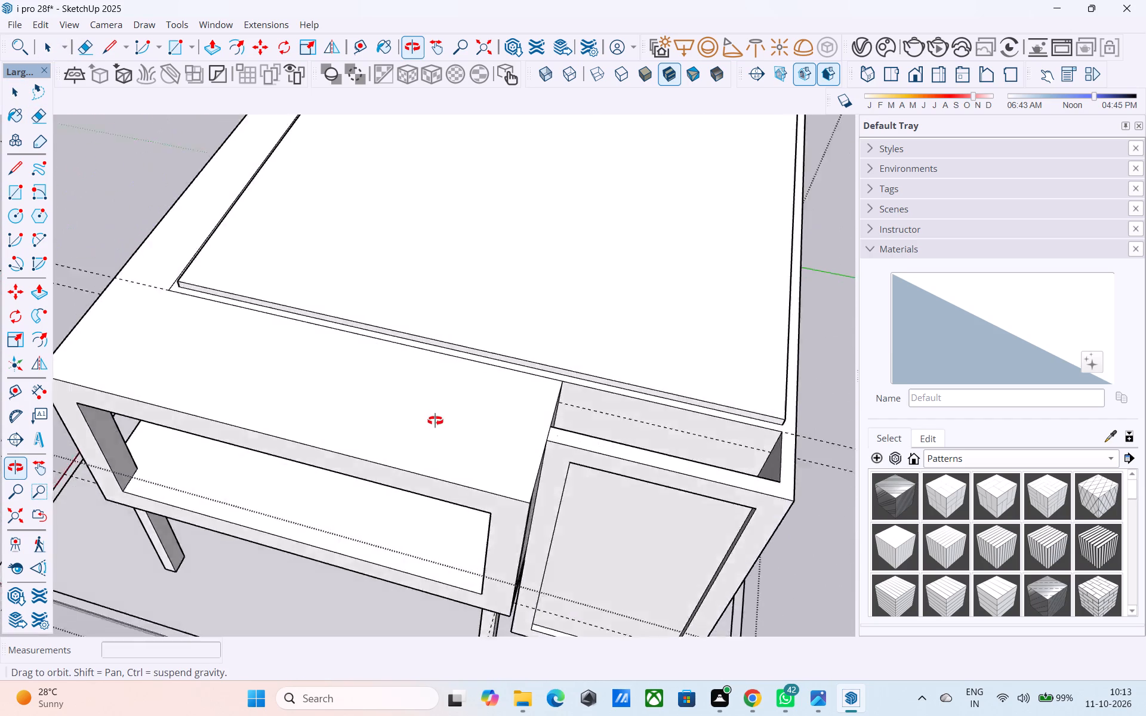
pyautogui.keyDown('shift'); pyautogui.moveTo(435, 421); pyautogui.dragTo(338, 425, button='middle'); pyautogui.keyUp('shift')
pyautogui.keyDown('shift'); pyautogui.moveTo(522, 409); pyautogui.dragTo(345, 374, button='middle'); pyautogui.keyUp('shift')
pyautogui.scroll(3, 571, 502)
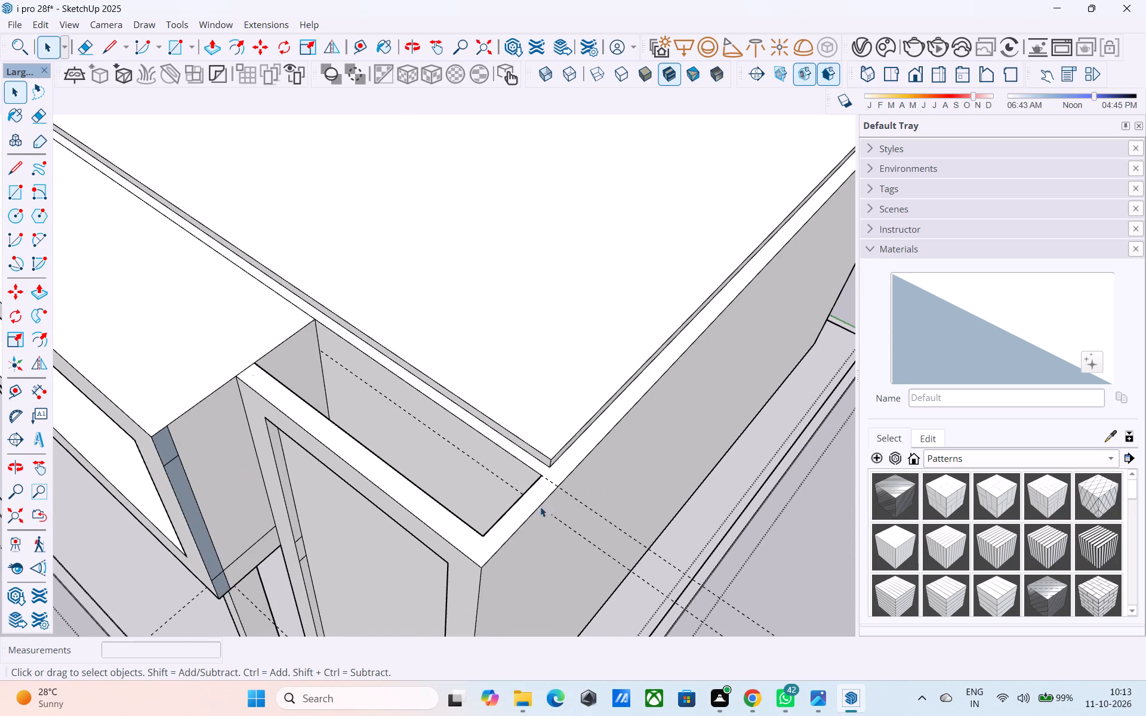
pyautogui.click(538, 497)
pyautogui.press('p')
pyautogui.click(537, 496)
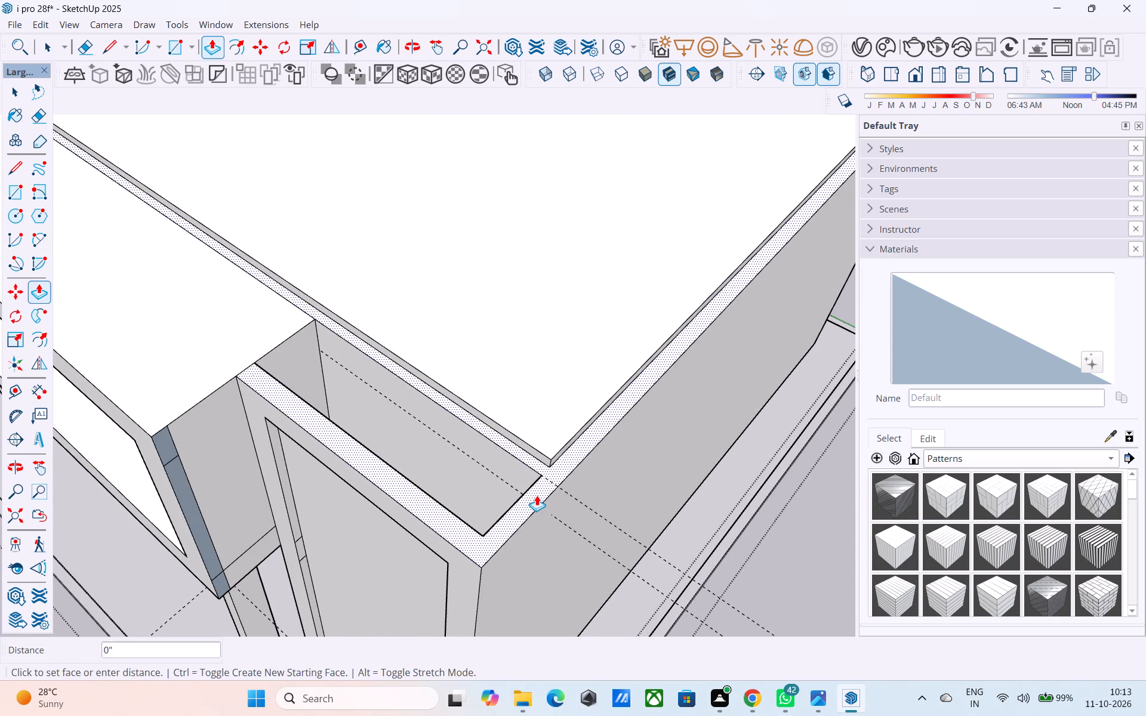
pyautogui.click(547, 443)
# Push/Pull the continuous wall-top face around the roof slab up 12'.
pyautogui.click(536, 490)
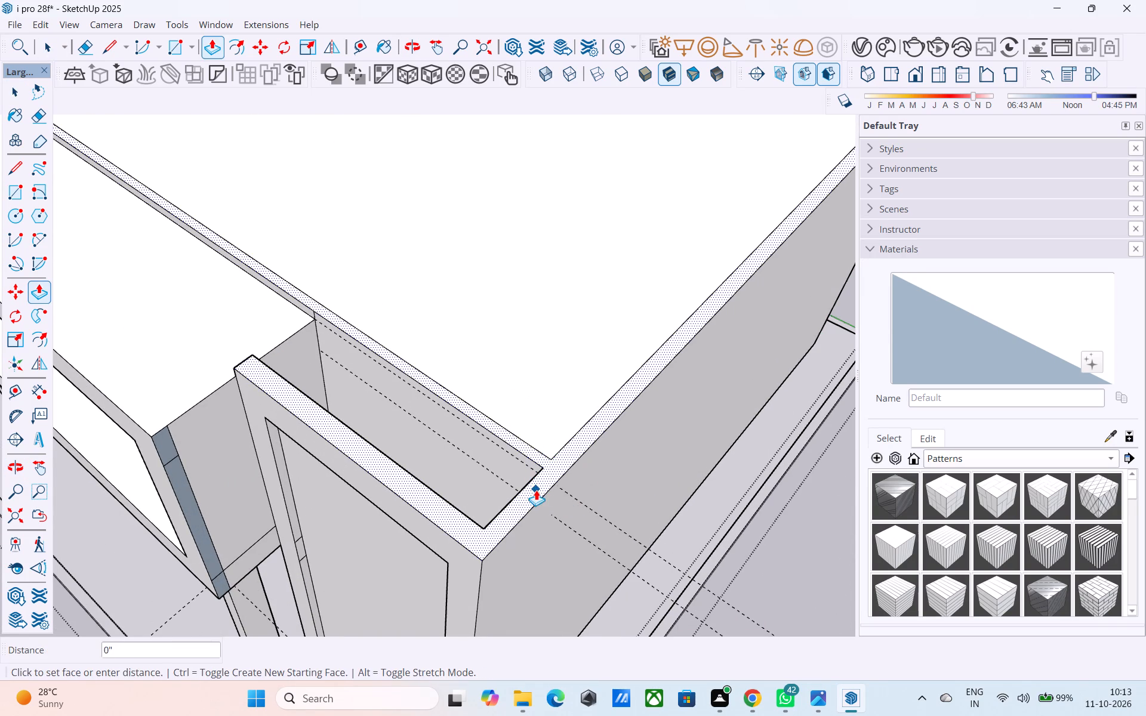
pyautogui.write("12'")
pyautogui.press('Return')
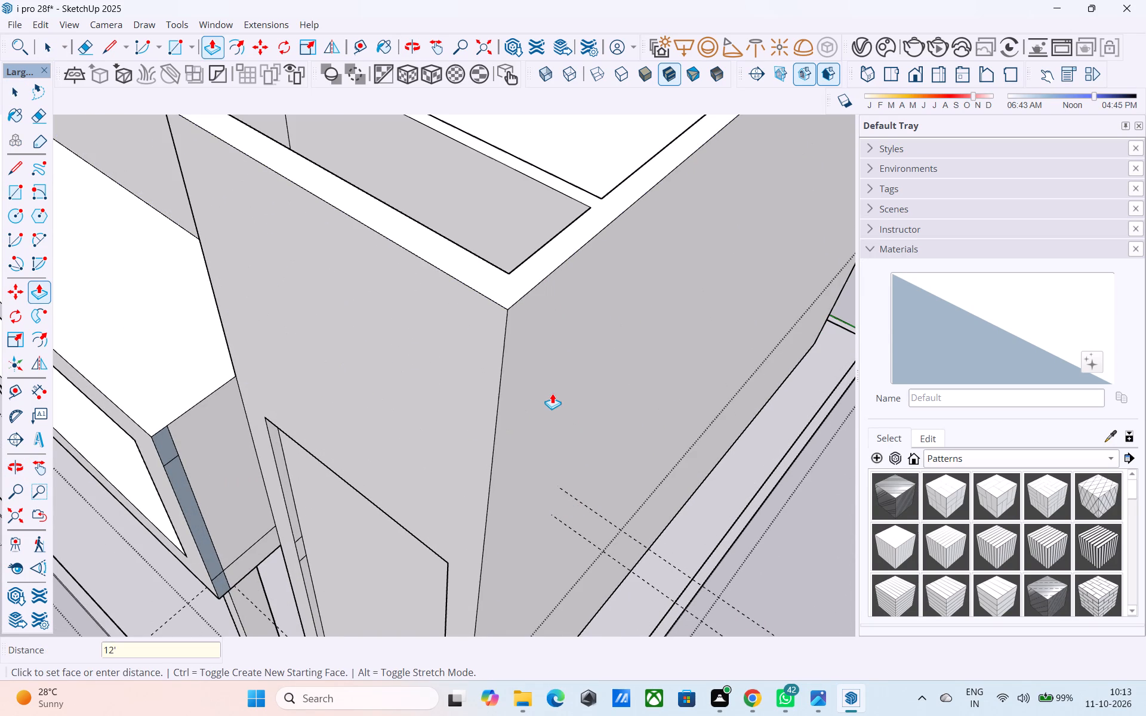
pyautogui.press('space')
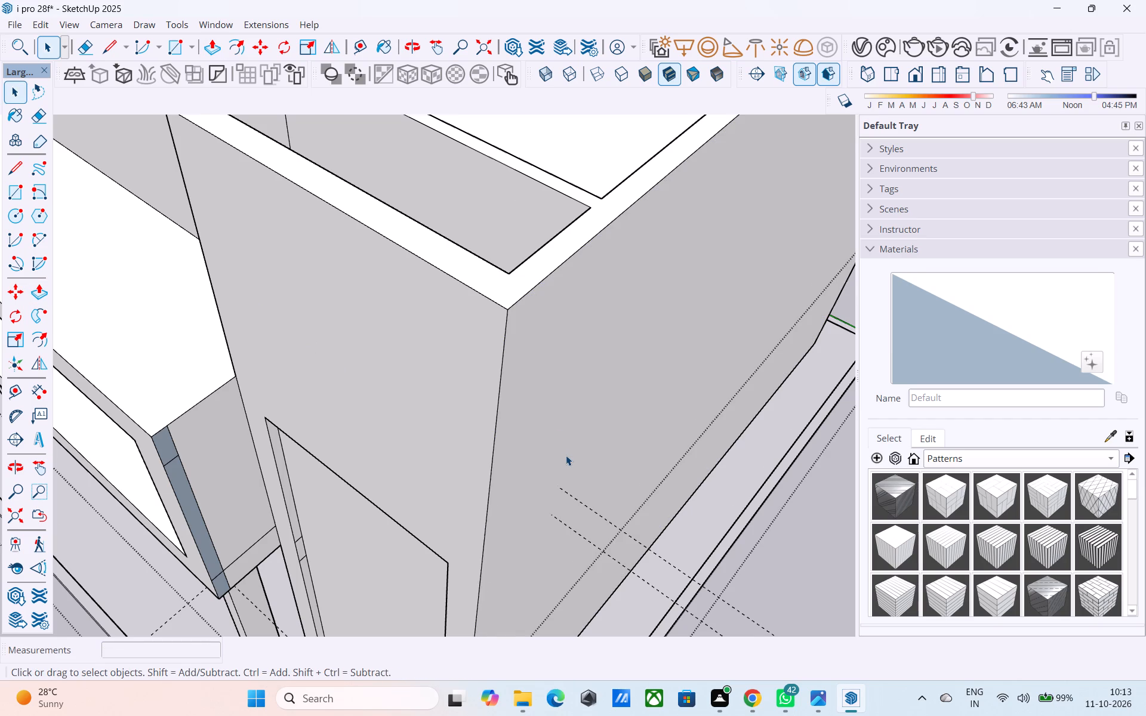
# Examine the raised walls around the roof slab and the front elevation.
pyautogui.scroll(-4, 566, 455)
pyautogui.moveTo(566, 455); pyautogui.dragTo(642, 465, button='middle')
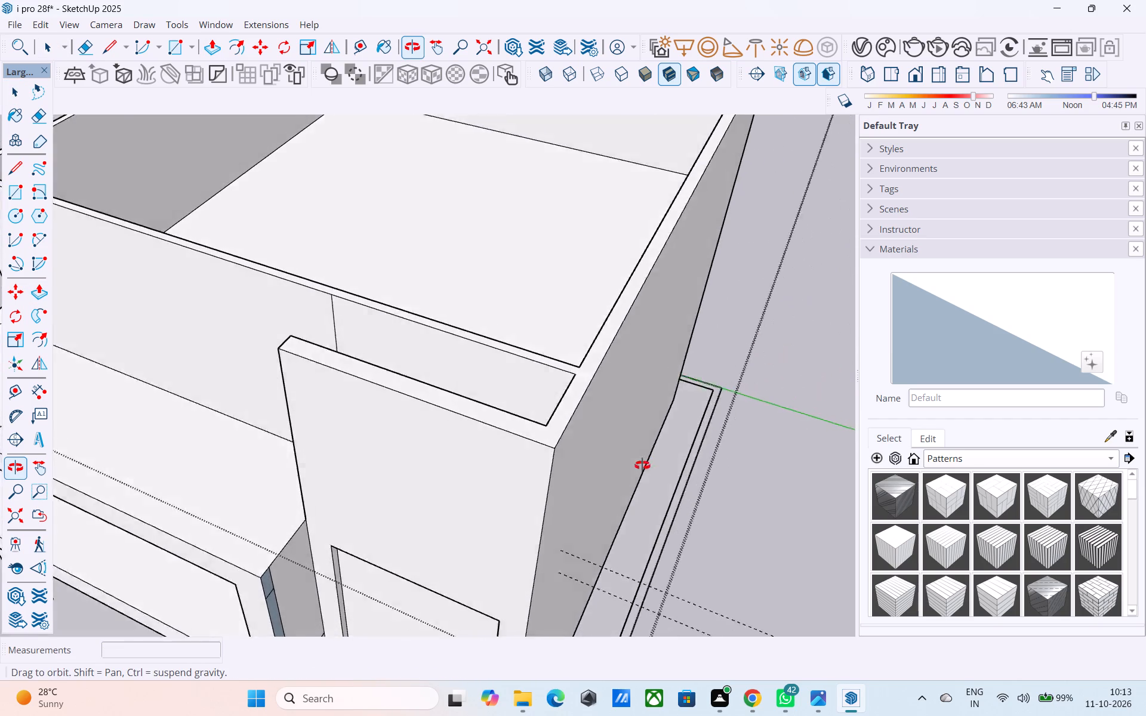
pyautogui.moveTo(642, 465); pyautogui.dragTo(679, 439, button='middle')
pyautogui.scroll(-3, 578, 438)
pyautogui.moveTo(578, 438); pyautogui.dragTo(713, 403, button='middle')
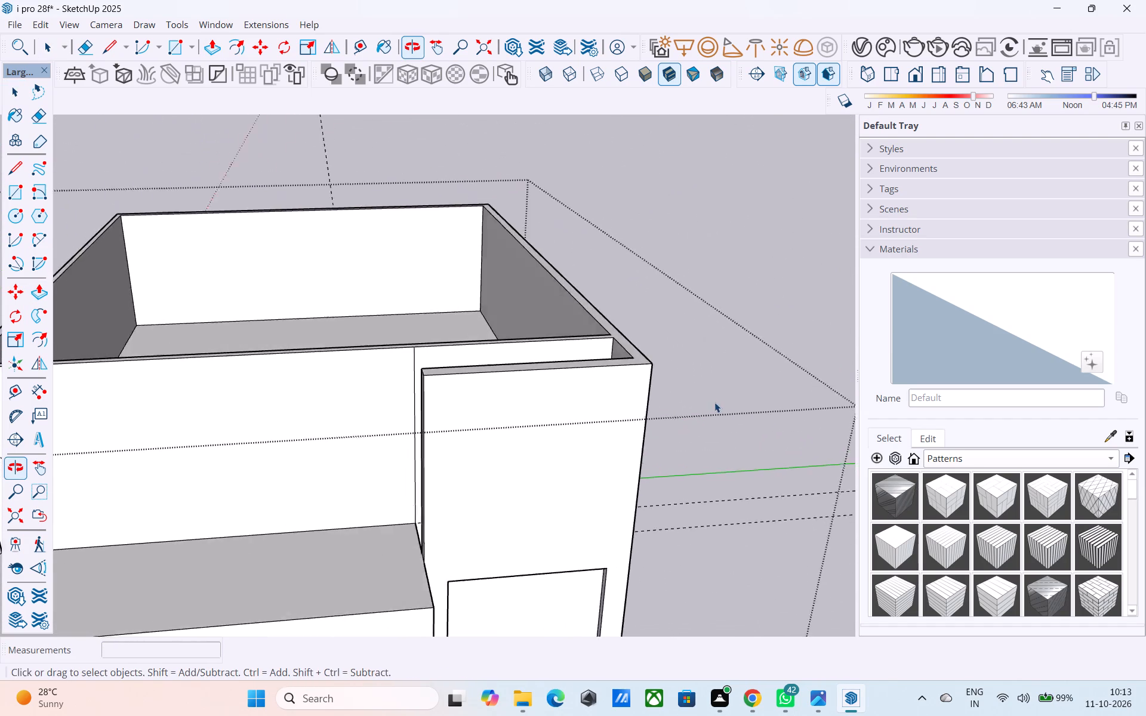
pyautogui.scroll(1, 717, 401)
pyautogui.scroll(-8, 719, 401)
pyautogui.moveTo(626, 468); pyautogui.dragTo(633, 280, button='middle')
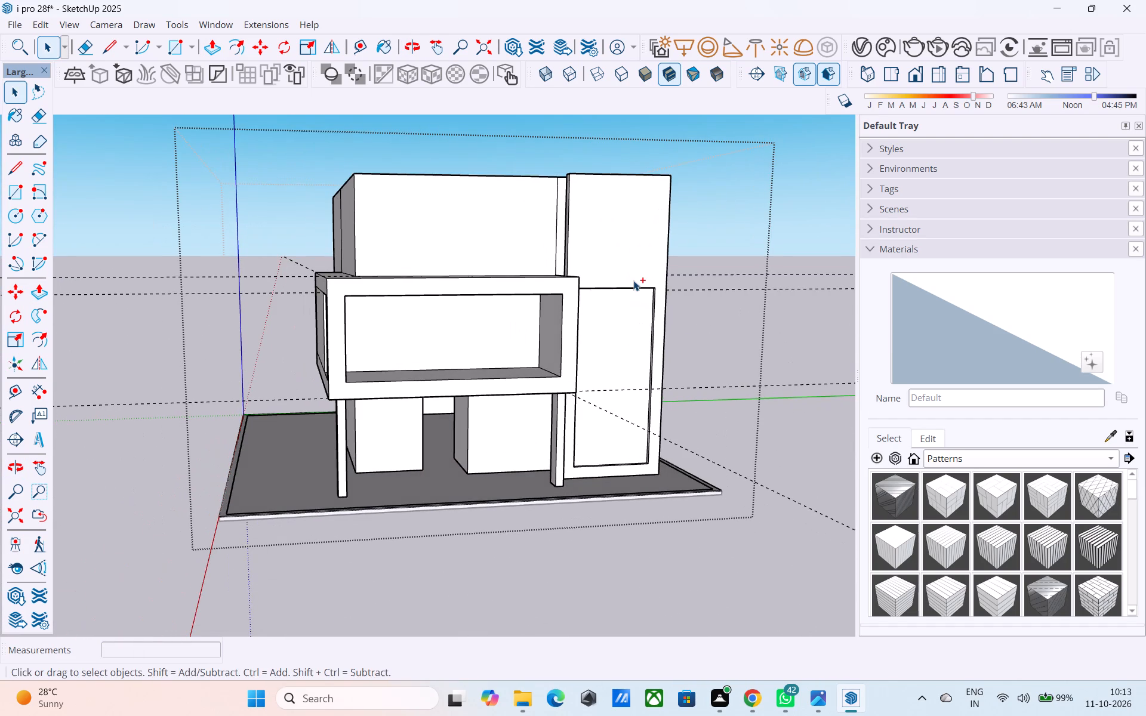
# Save the model.
pyautogui.hotkey('ctrl', 's')
# Examine the building's side, its open top and the projecting balcony frame from several angles.
pyautogui.keyDown('shift'); pyautogui.moveTo(589, 323); pyautogui.dragTo(736, 333, button='middle'); pyautogui.keyUp('shift')
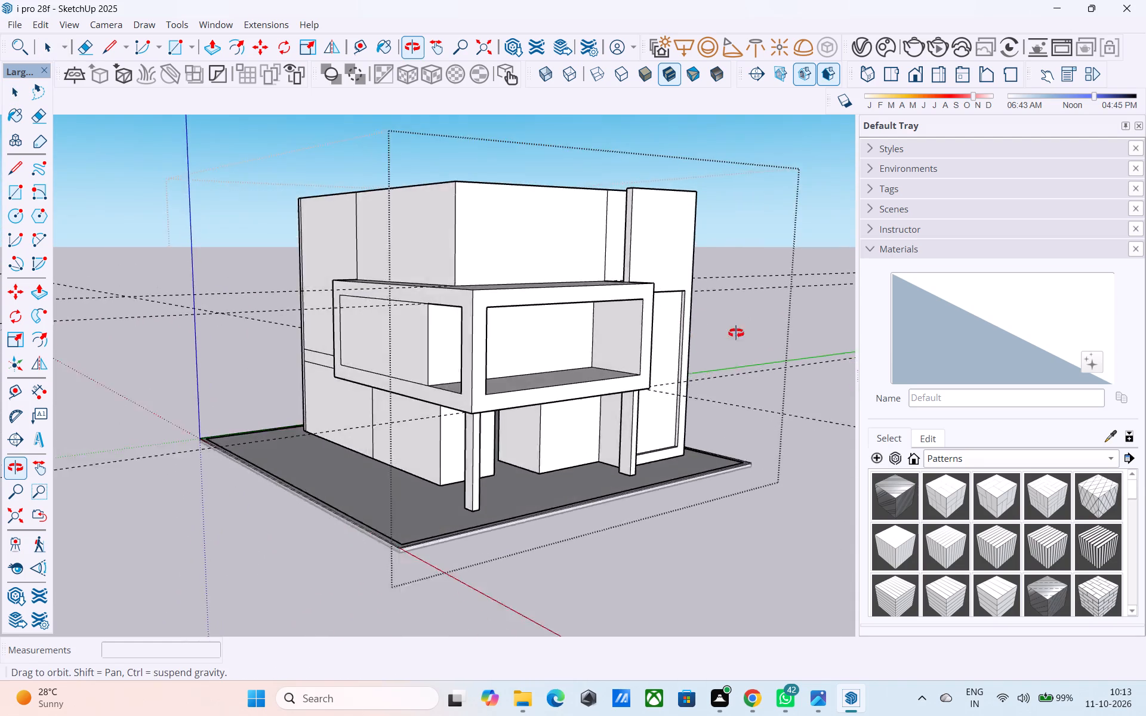
pyautogui.keyDown('shift'); pyautogui.moveTo(736, 333); pyautogui.dragTo(797, 333, button='middle'); pyautogui.keyUp('shift')
pyautogui.moveTo(745, 341); pyautogui.dragTo(751, 363, button='middle')
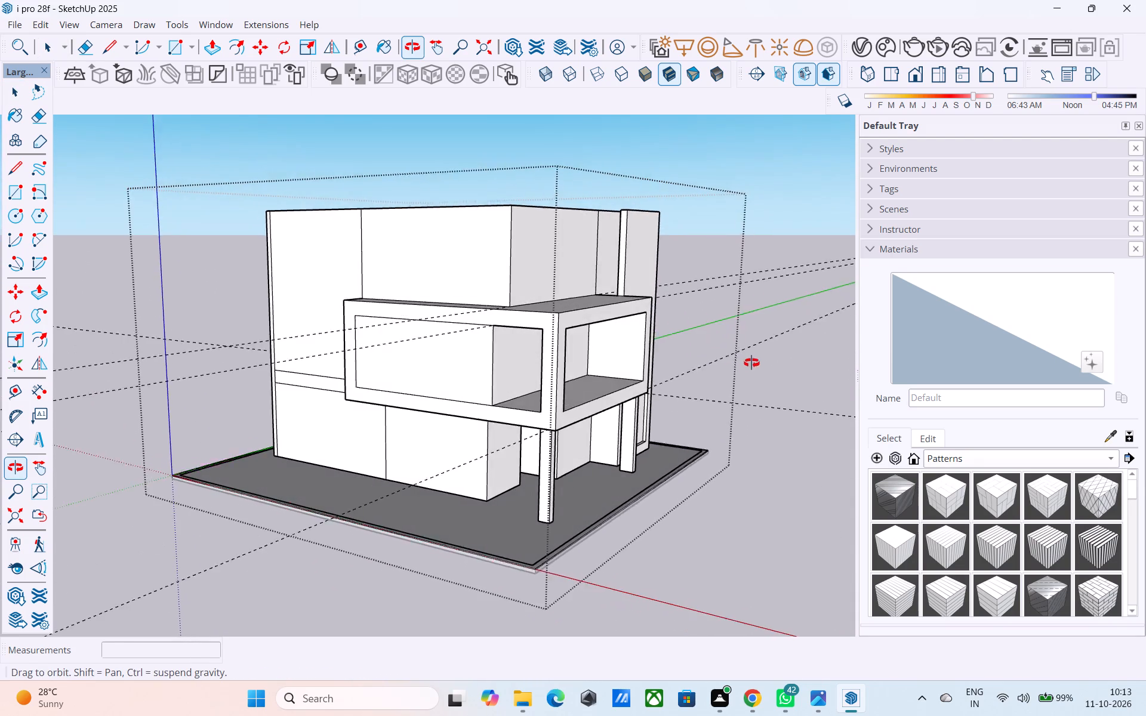
pyautogui.moveTo(751, 363); pyautogui.dragTo(793, 406, button='middle')
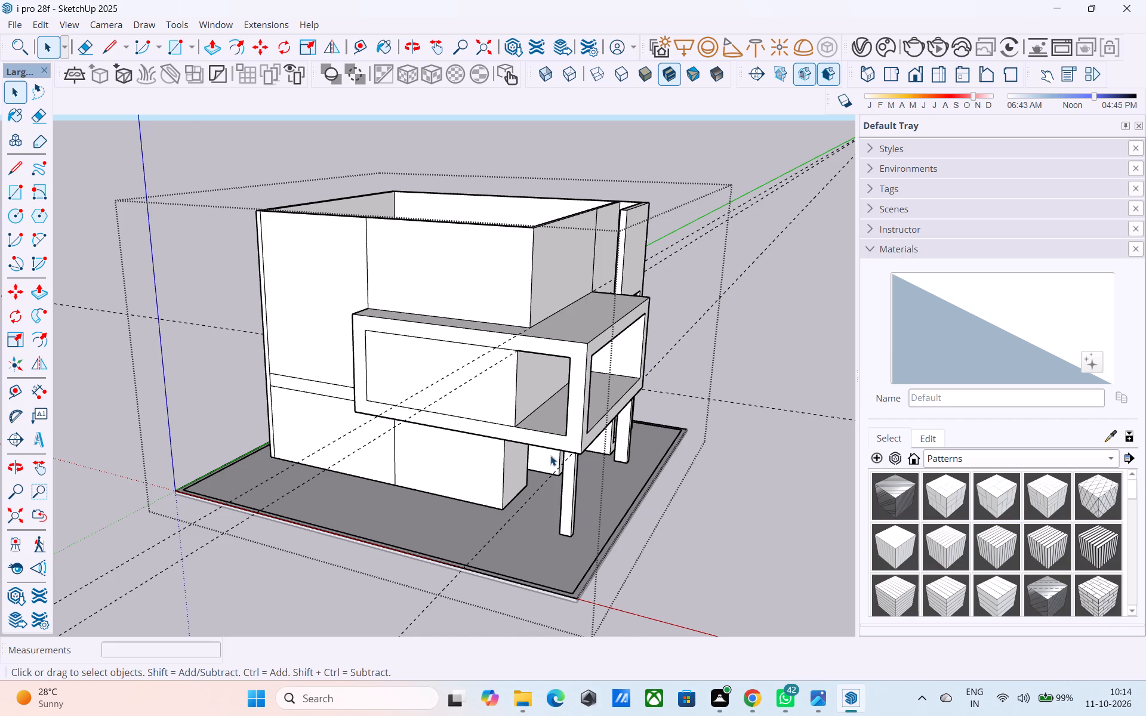
pyautogui.scroll(1, 548, 451)
pyautogui.moveTo(523, 481); pyautogui.dragTo(534, 507, button='middle')
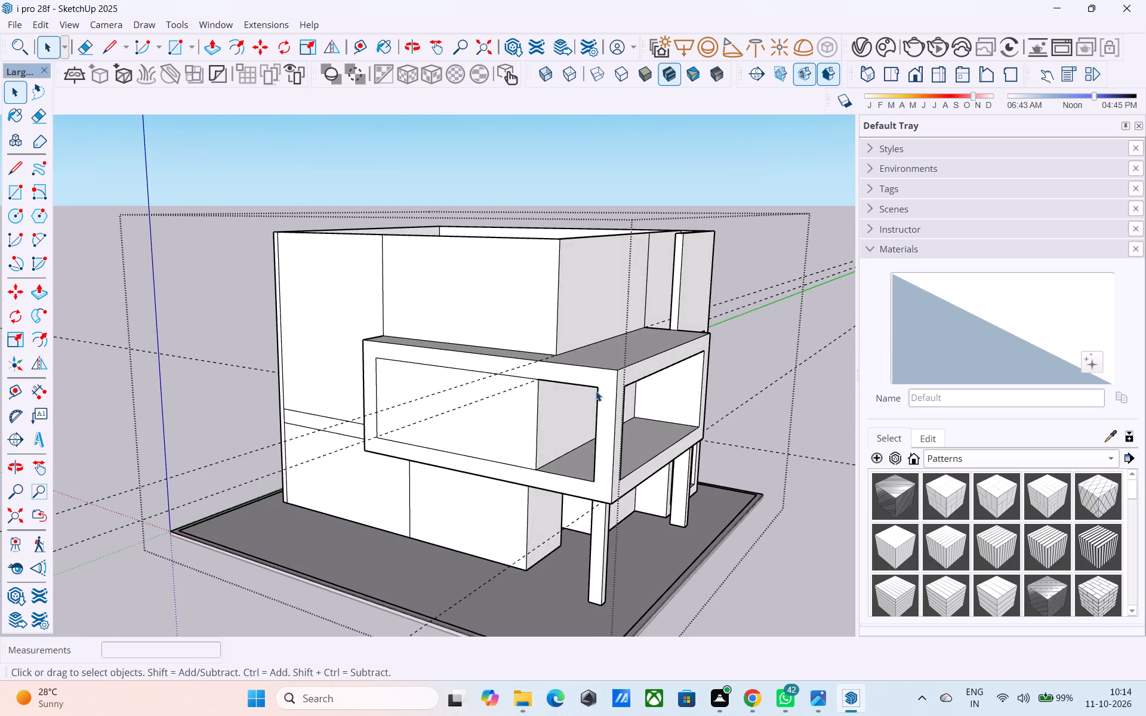
pyautogui.moveTo(596, 391); pyautogui.dragTo(740, 621, button='middle')
pyautogui.keyDown('shift'); pyautogui.moveTo(719, 563); pyautogui.dragTo(992, 522, button='middle'); pyautogui.keyUp('shift')
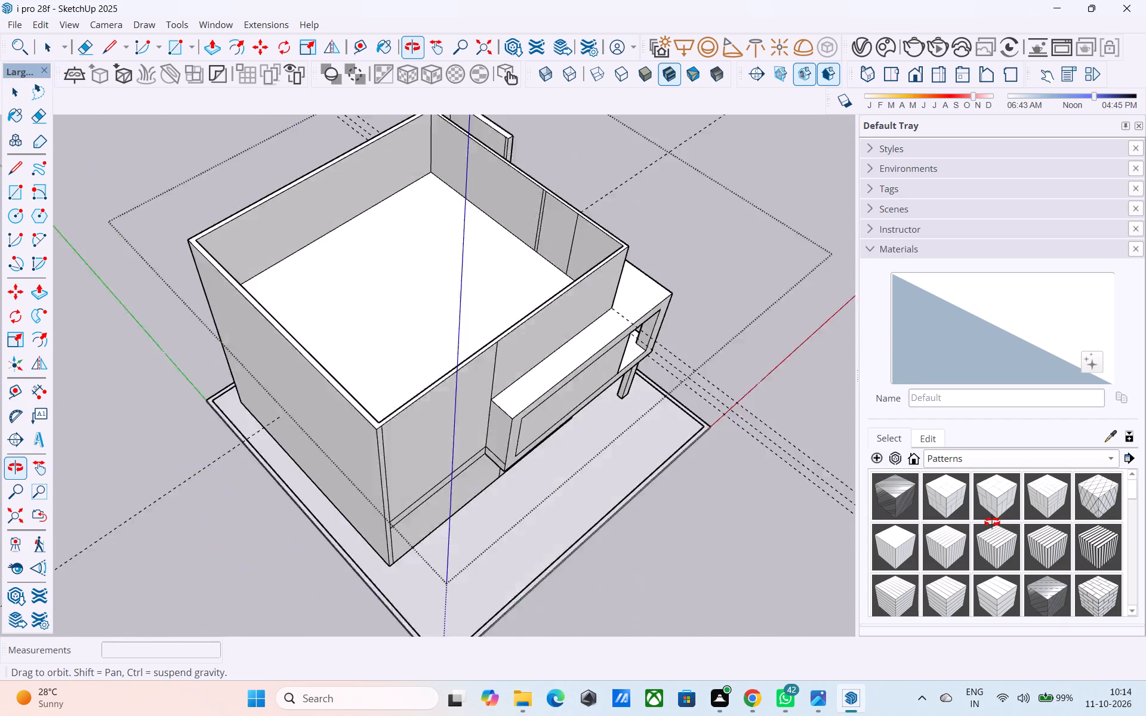
pyautogui.keyDown('shift'); pyautogui.moveTo(992, 522); pyautogui.dragTo(992, 521, button='middle'); pyautogui.keyUp('shift')
pyautogui.keyDown('shift'); pyautogui.moveTo(683, 419); pyautogui.dragTo(426, 331, button='middle'); pyautogui.keyUp('shift')
pyautogui.moveTo(454, 431); pyautogui.dragTo(438, 362, button='middle')
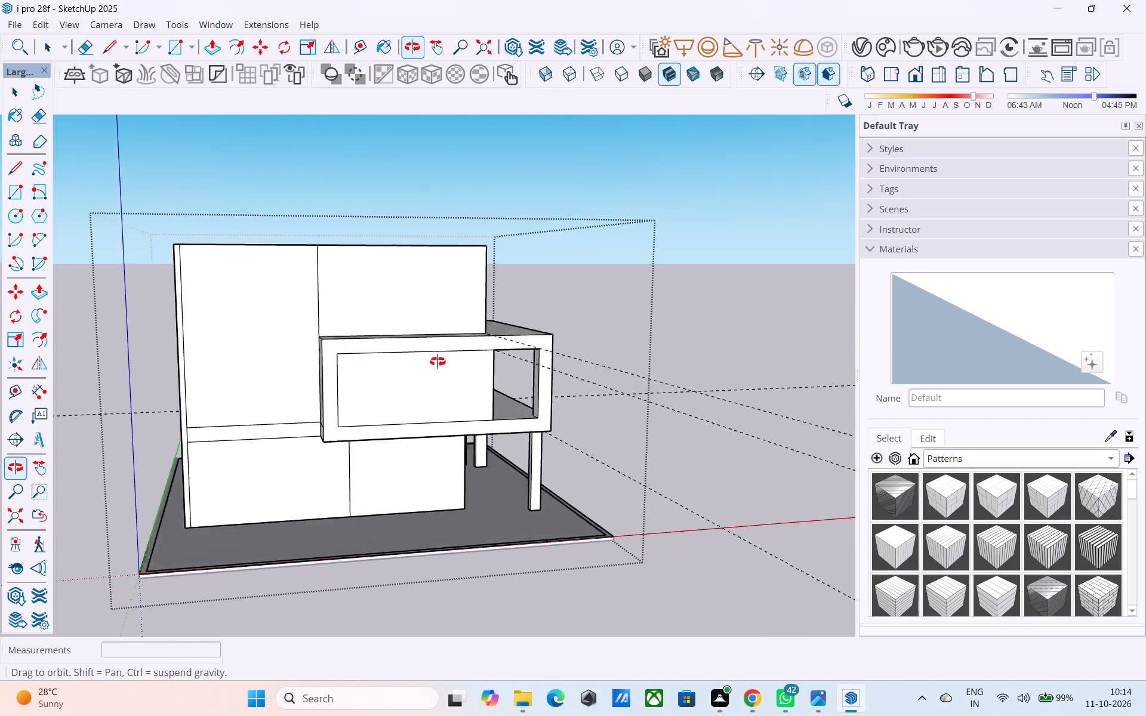
pyautogui.moveTo(438, 362); pyautogui.dragTo(395, 316, button='middle')
# Draw a 26' 6" vertical line from the ground-floor wall corner under the balcony frame up to the raised side wall's top edge.
pyautogui.press('l')
pyautogui.moveTo(492, 400); pyautogui.dragTo(466, 368, button='middle')
pyautogui.scroll(2, 469, 406)
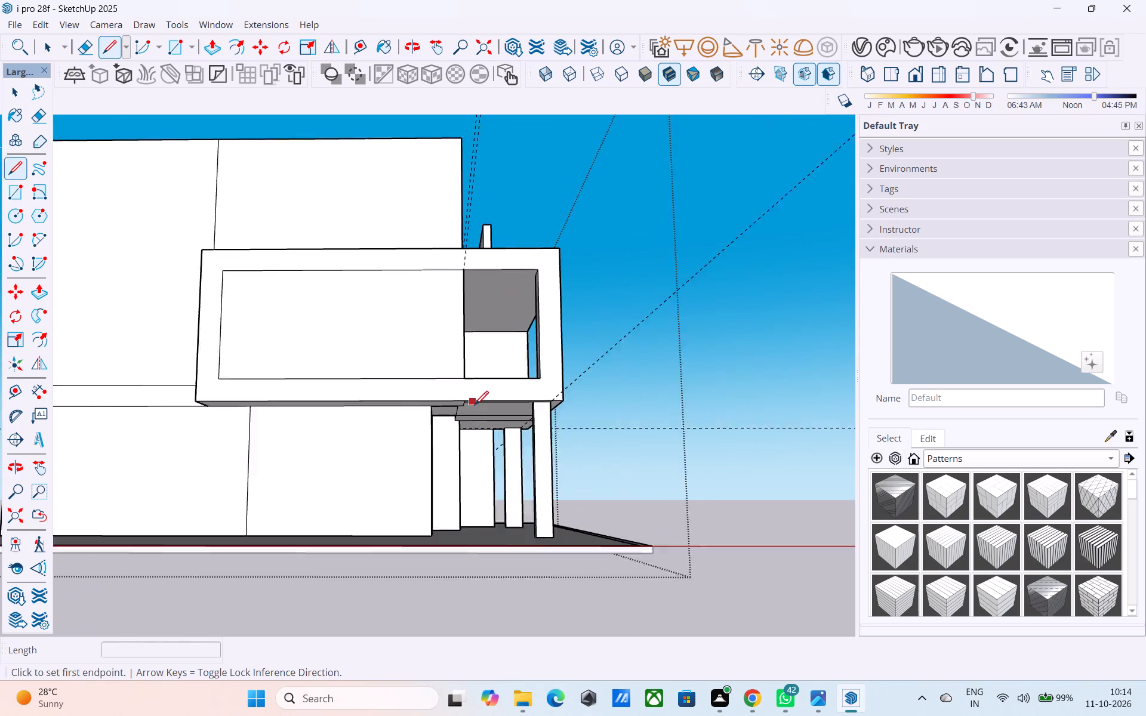
pyautogui.scroll(12, 475, 406)
pyautogui.moveTo(427, 421); pyautogui.dragTo(373, 387, button='middle')
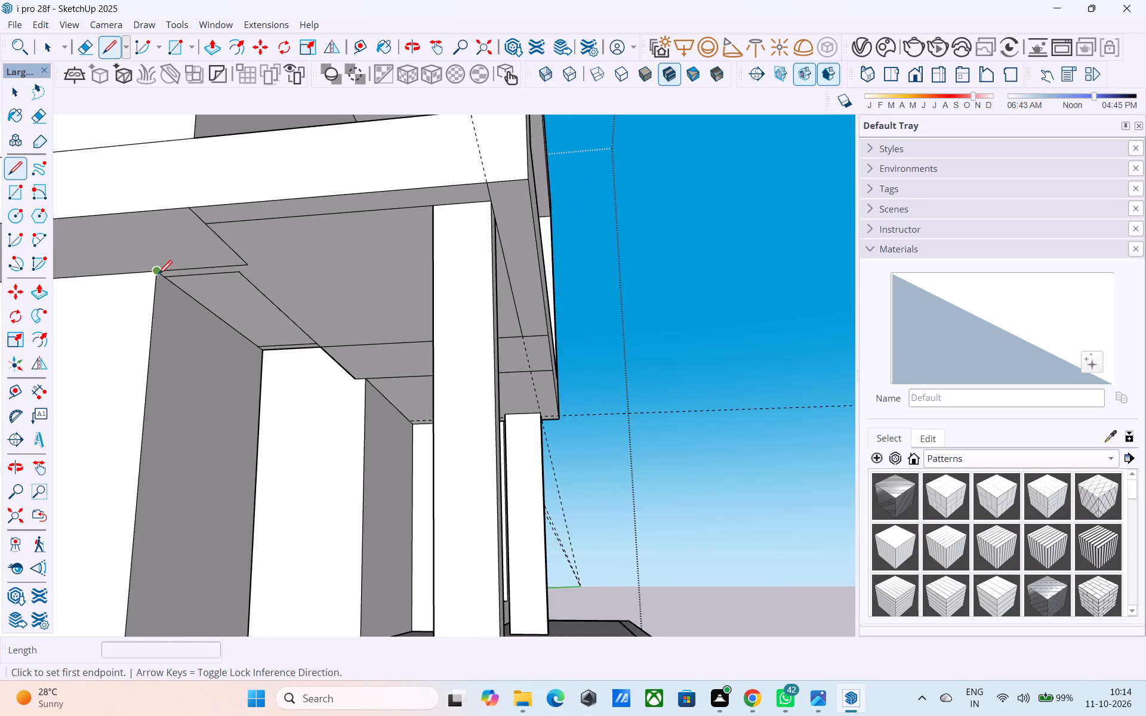
pyautogui.click(156, 274)
pyautogui.scroll(-6, 184, 294)
pyautogui.scroll(1, 218, 355)
pyautogui.scroll(-6, 223, 367)
pyautogui.moveTo(255, 387); pyautogui.dragTo(619, 660, button='middle')
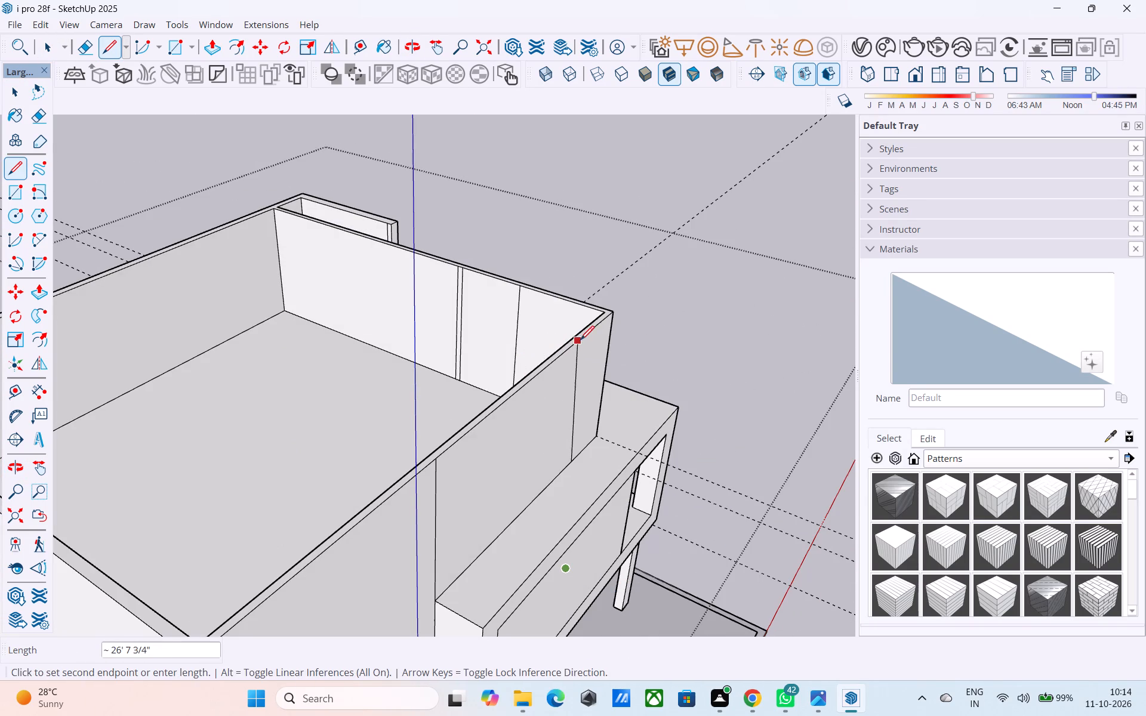
pyautogui.moveTo(577, 341); pyautogui.dragTo(393, 246, button='middle')
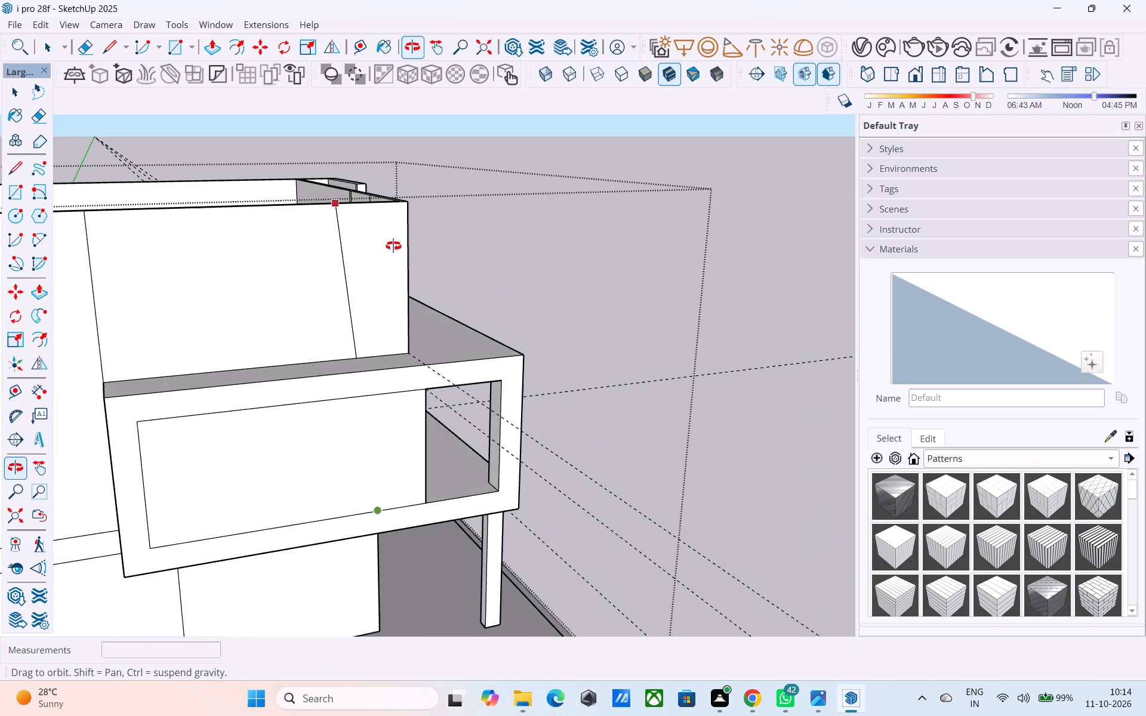
pyautogui.moveTo(393, 246); pyautogui.dragTo(392, 246, button='middle')
pyautogui.moveTo(374, 202); pyautogui.dragTo(369, 310, button='middle')
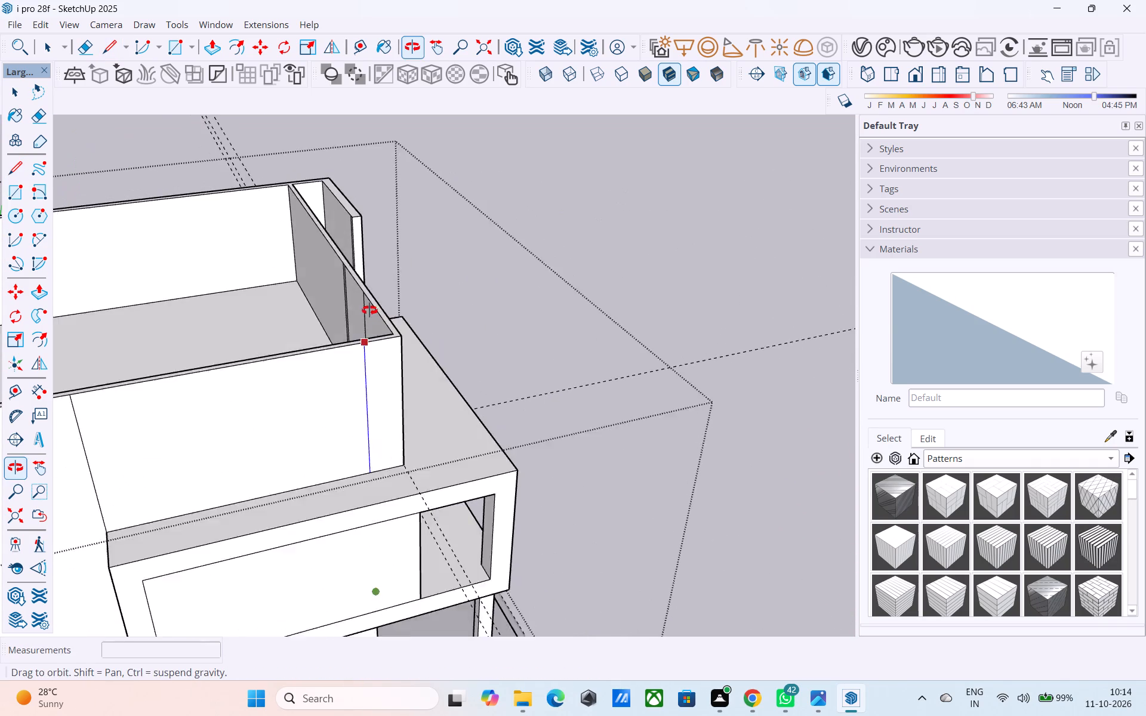
pyautogui.moveTo(369, 310); pyautogui.dragTo(370, 313, button='middle')
pyautogui.scroll(5, 355, 375)
pyautogui.click(366, 385)
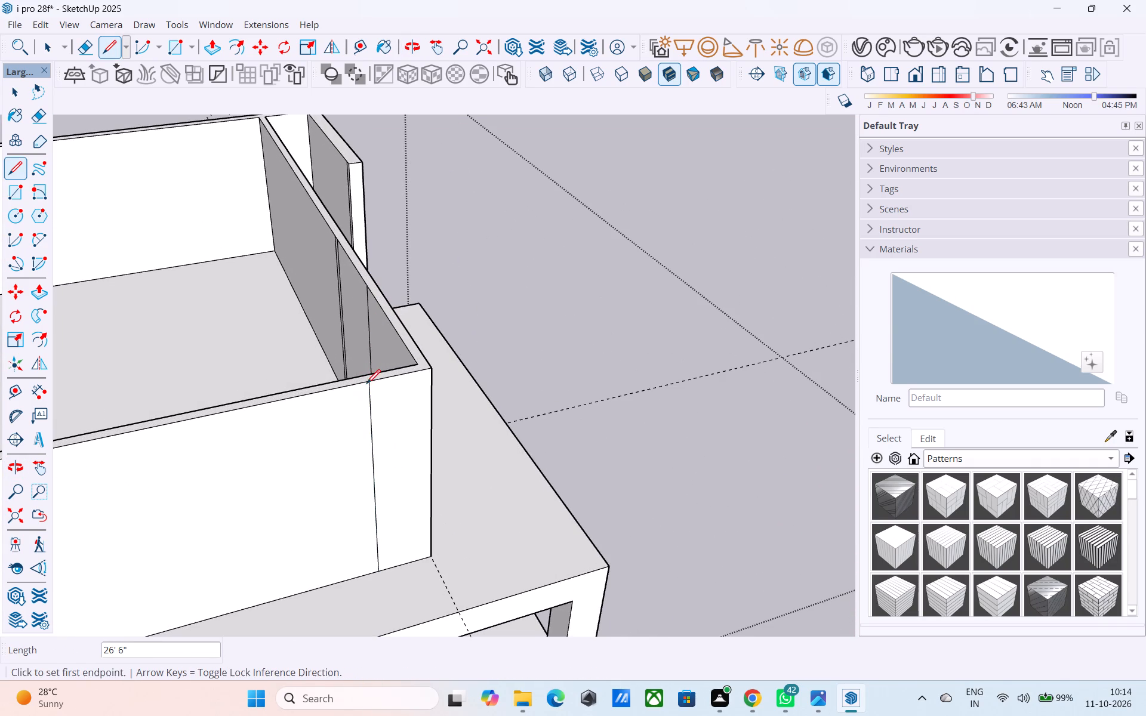
# Draw a short line across the raised side wall's top from the upper end of the new vertical line.
pyautogui.moveTo(366, 368); pyautogui.dragTo(387, 459, button='middle')
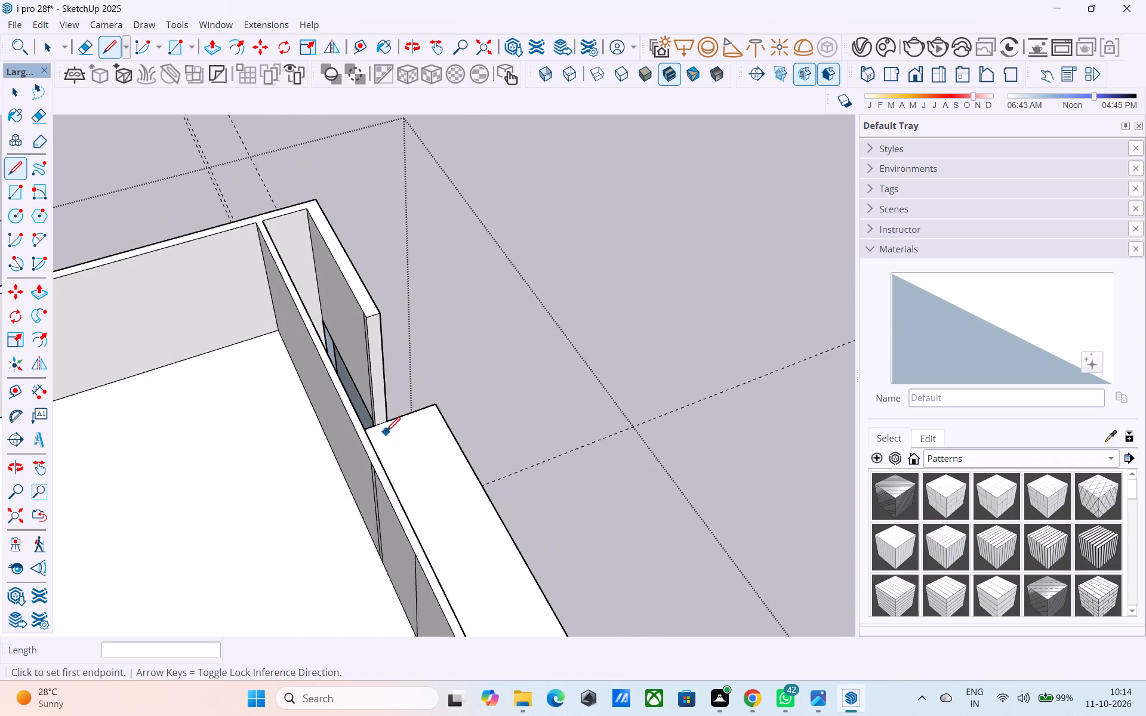
pyautogui.scroll(-4, 386, 433)
pyautogui.keyDown('shift'); pyautogui.moveTo(386, 433); pyautogui.dragTo(358, 354, button='middle'); pyautogui.keyUp('shift')
pyautogui.scroll(3, 379, 564)
pyautogui.click(374, 459)
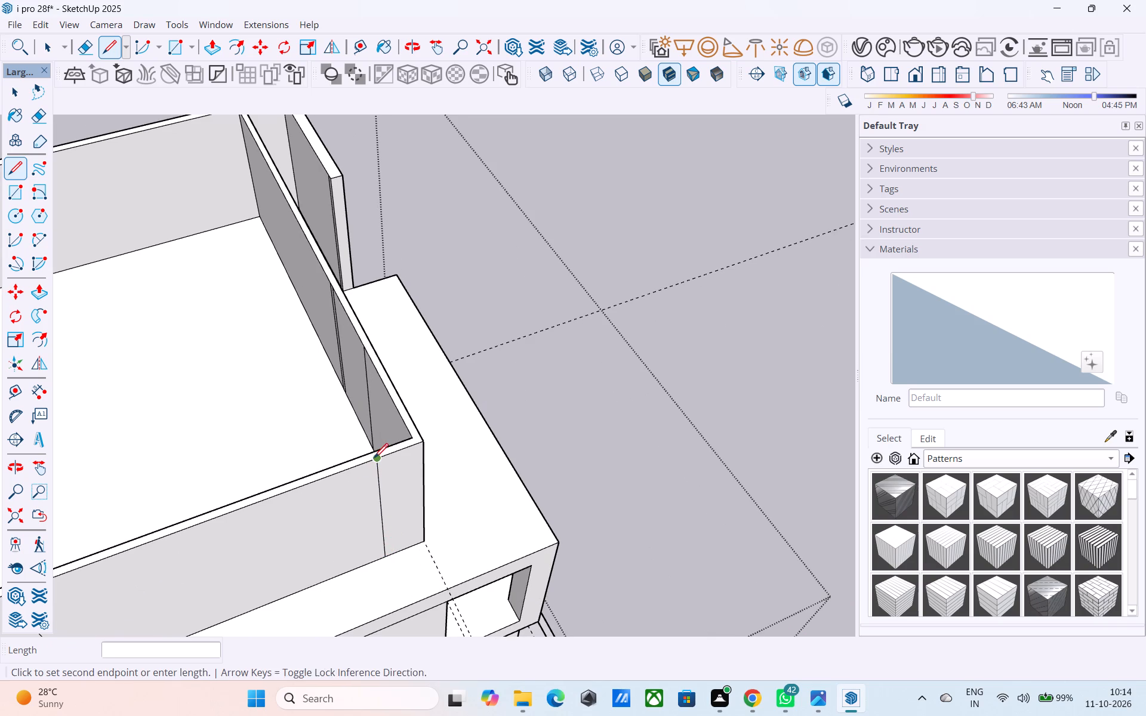
pyautogui.click(373, 450)
pyautogui.scroll(6, 372, 450)
# Copy the short cross line 6" along the wall top, away from the nearby corner.
pyautogui.press('space')
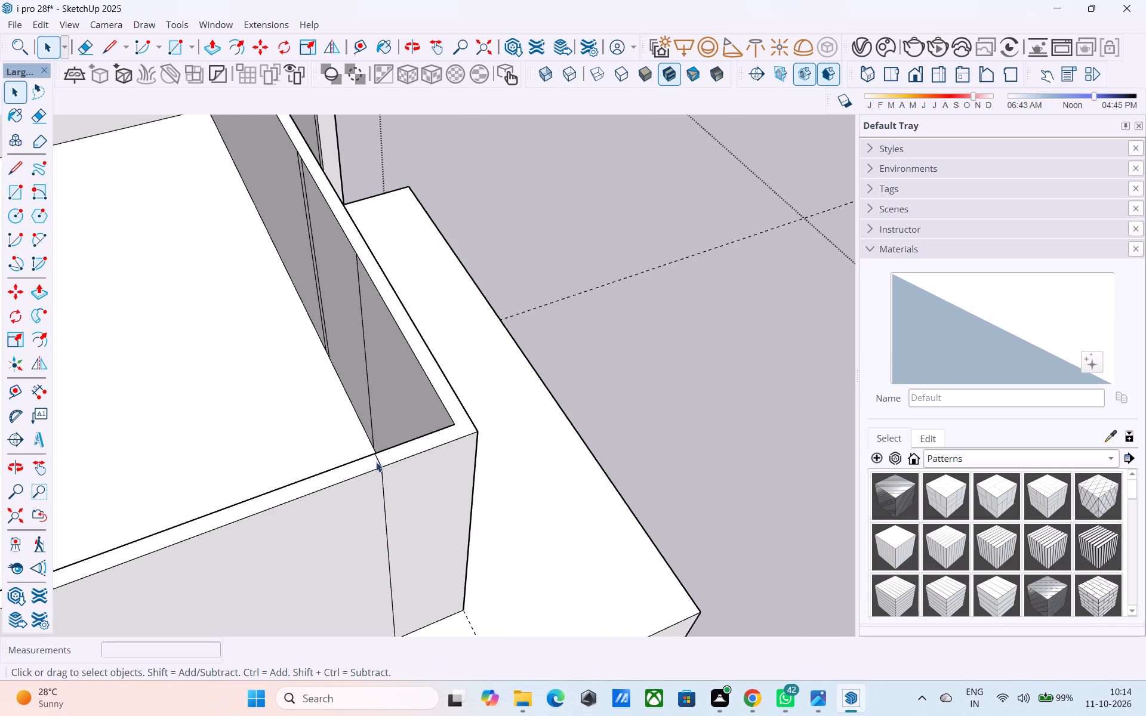
pyautogui.click(380, 462)
pyautogui.press('m')
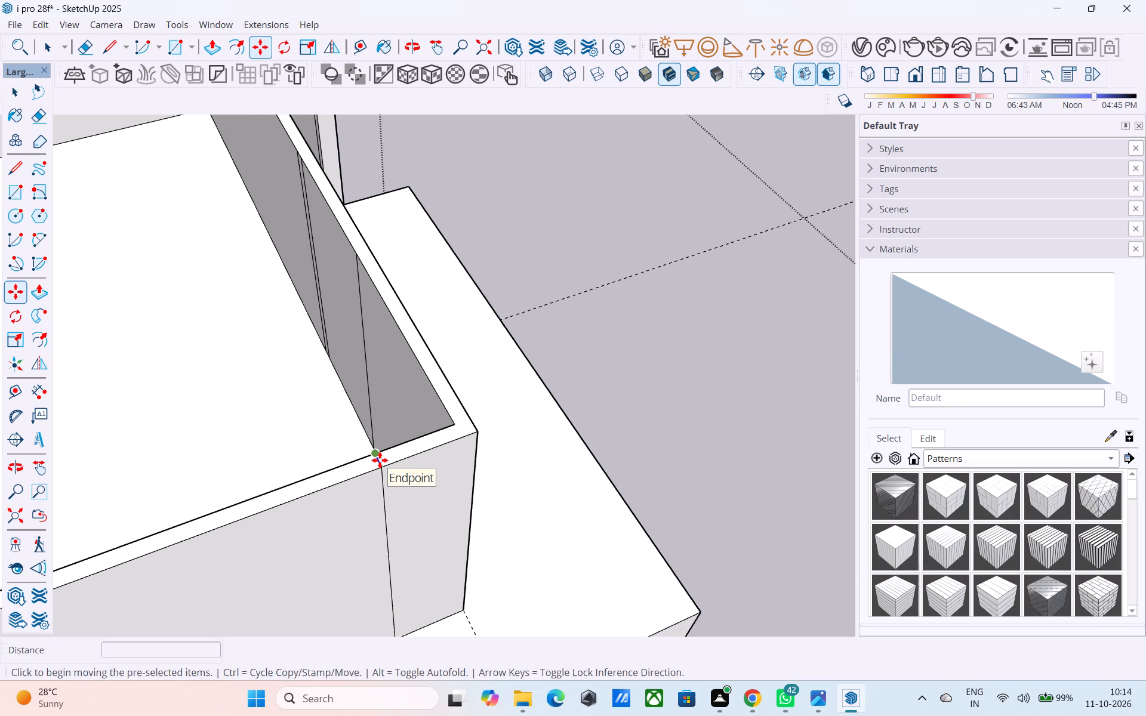
pyautogui.click(380, 469)
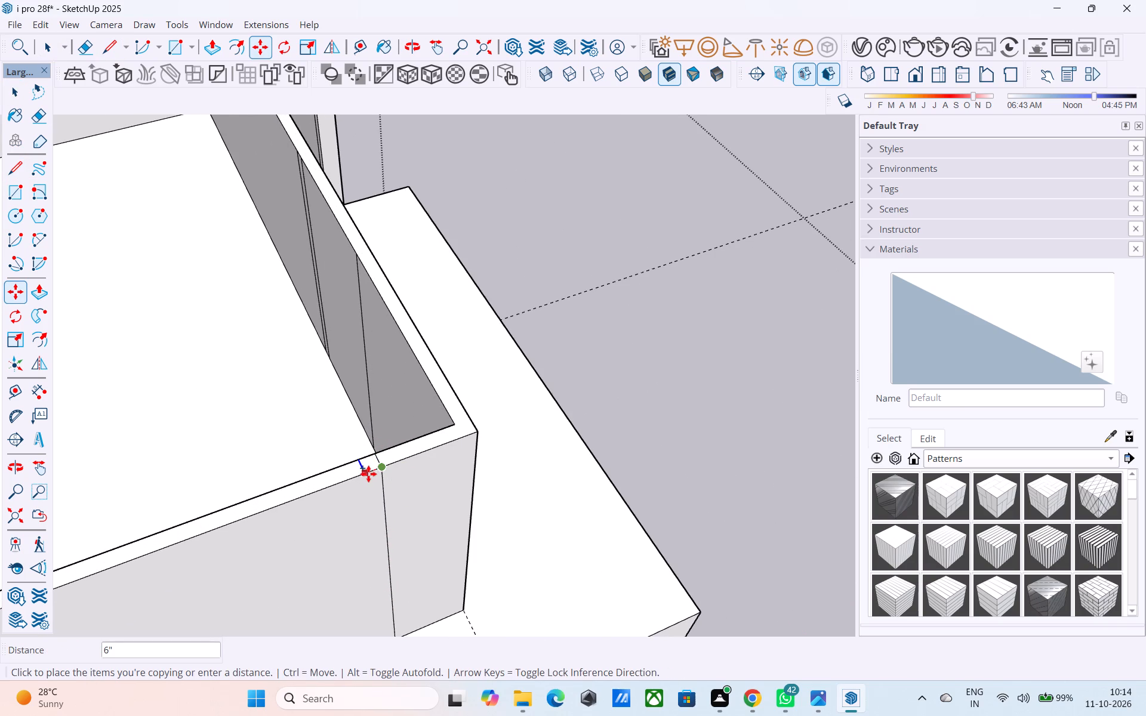
pyautogui.click(368, 474)
pyautogui.press('space')
# Draw a 6" line across the wall top at the nearby corner, from the inner corner to the outer edge.
pyautogui.scroll(1, 393, 467)
pyautogui.middleClick(393, 467)
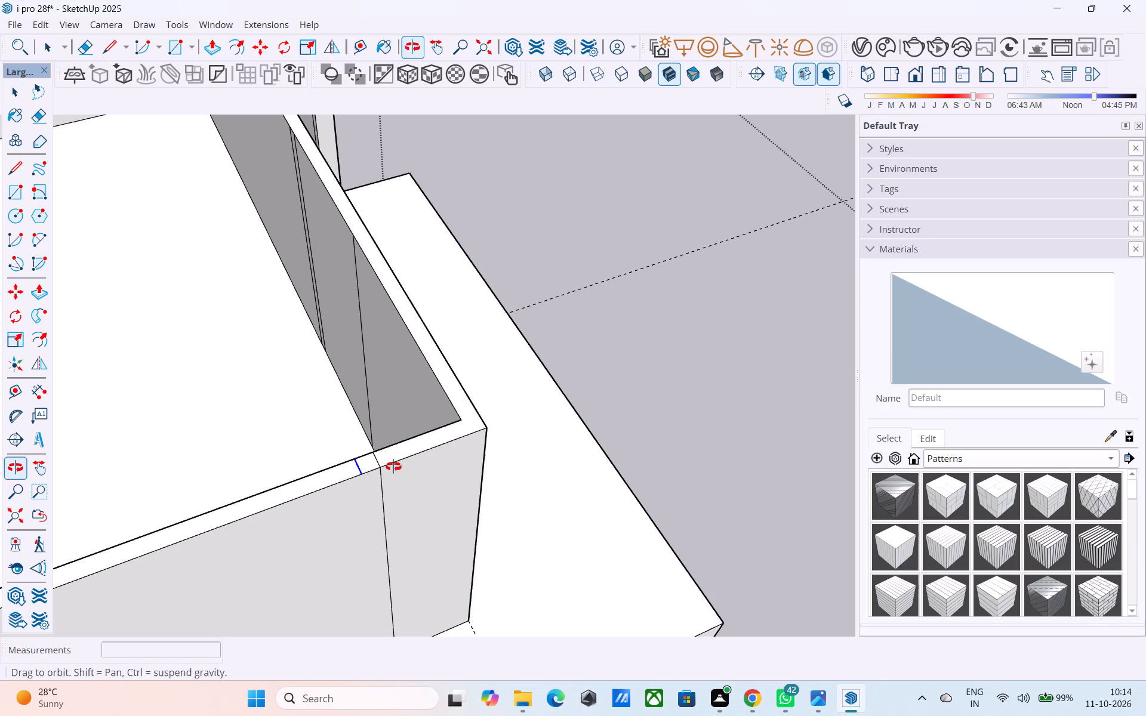
pyautogui.press('l')
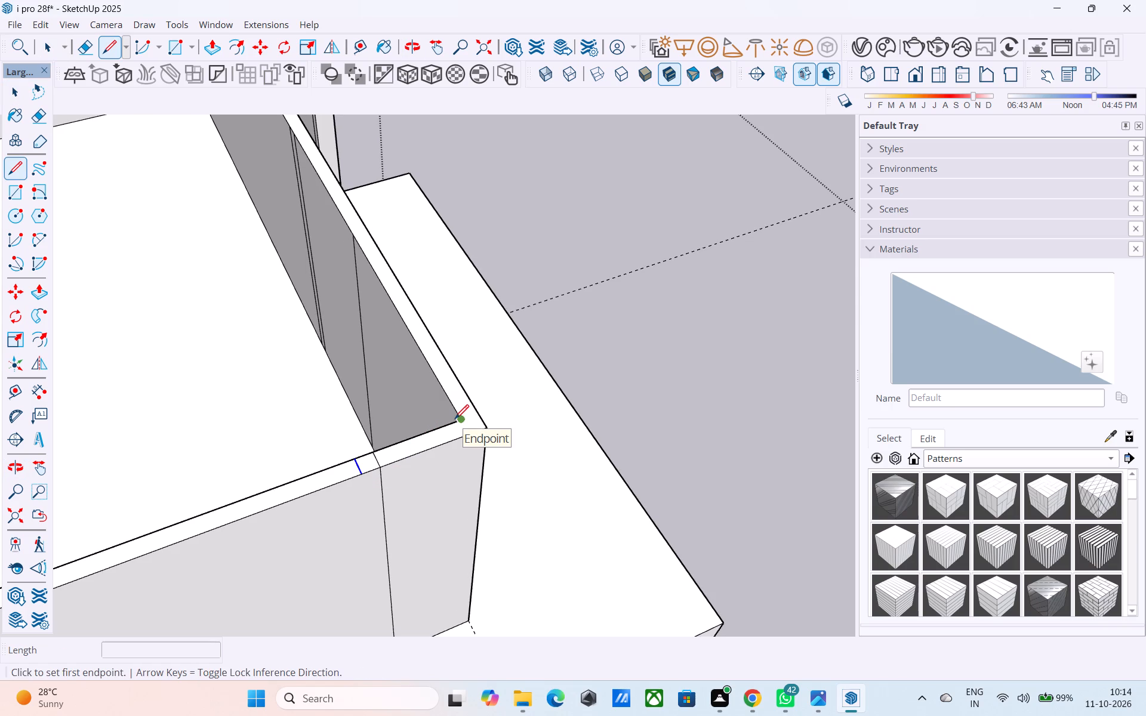
pyautogui.click(455, 419)
pyautogui.click(474, 415)
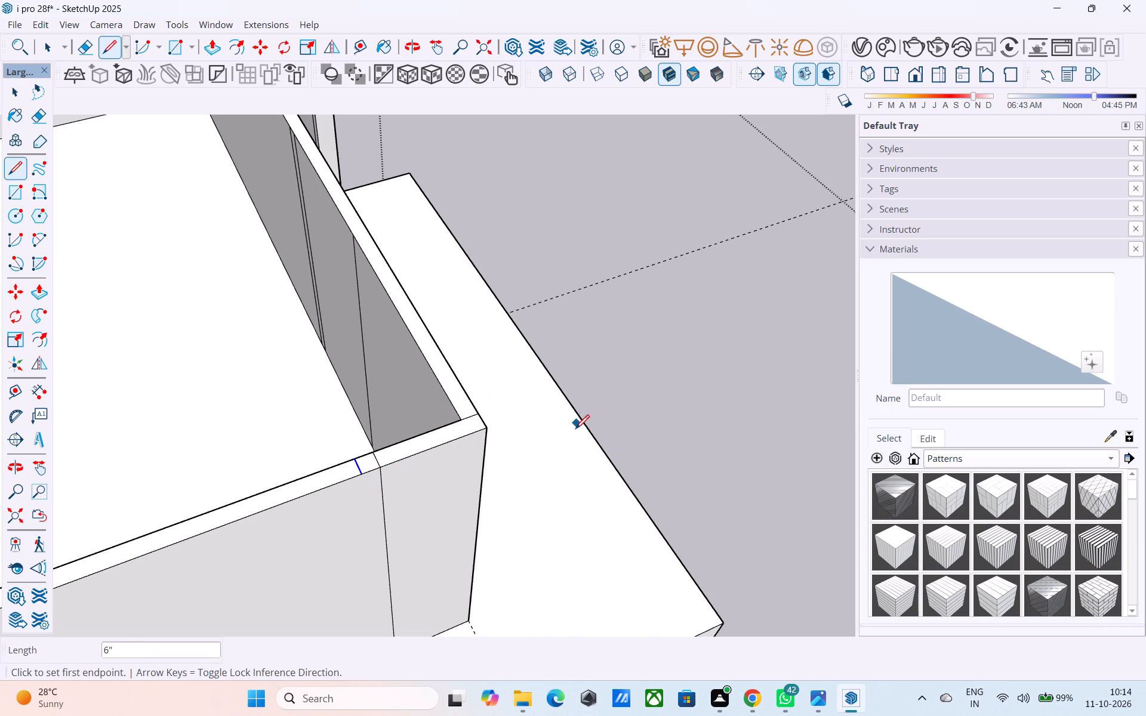
# Draw two 12' vertical lines down the wall's inner face from the paired wall-top marks to the slab, outlining a 6" strip.
pyautogui.scroll(-2, 575, 433)
pyautogui.keyDown('shift'); pyautogui.moveTo(593, 447); pyautogui.dragTo(828, 524, button='middle'); pyautogui.keyUp('shift')
pyautogui.scroll(-4, 839, 520)
pyautogui.moveTo(757, 498); pyautogui.dragTo(701, 524, button='middle')
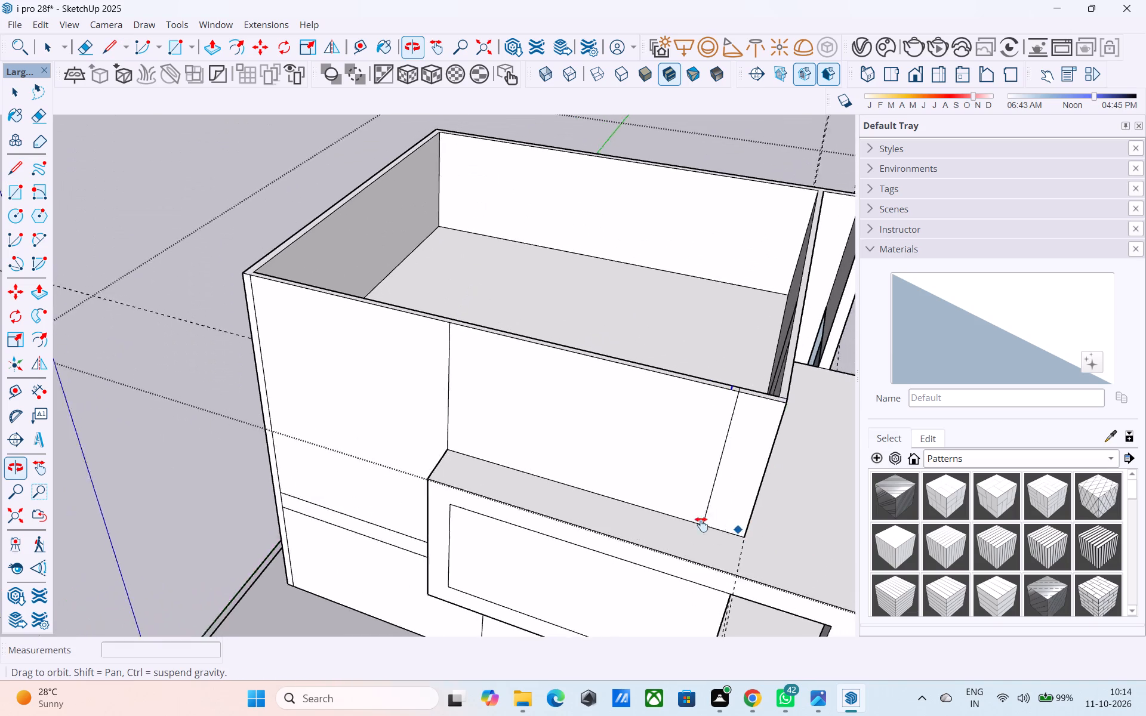
pyautogui.moveTo(701, 524); pyautogui.dragTo(432, 507, button='middle')
pyautogui.moveTo(321, 434); pyautogui.dragTo(355, 476, button='middle')
pyautogui.scroll(3, 325, 464)
pyautogui.moveTo(278, 418); pyautogui.dragTo(268, 459, button='middle')
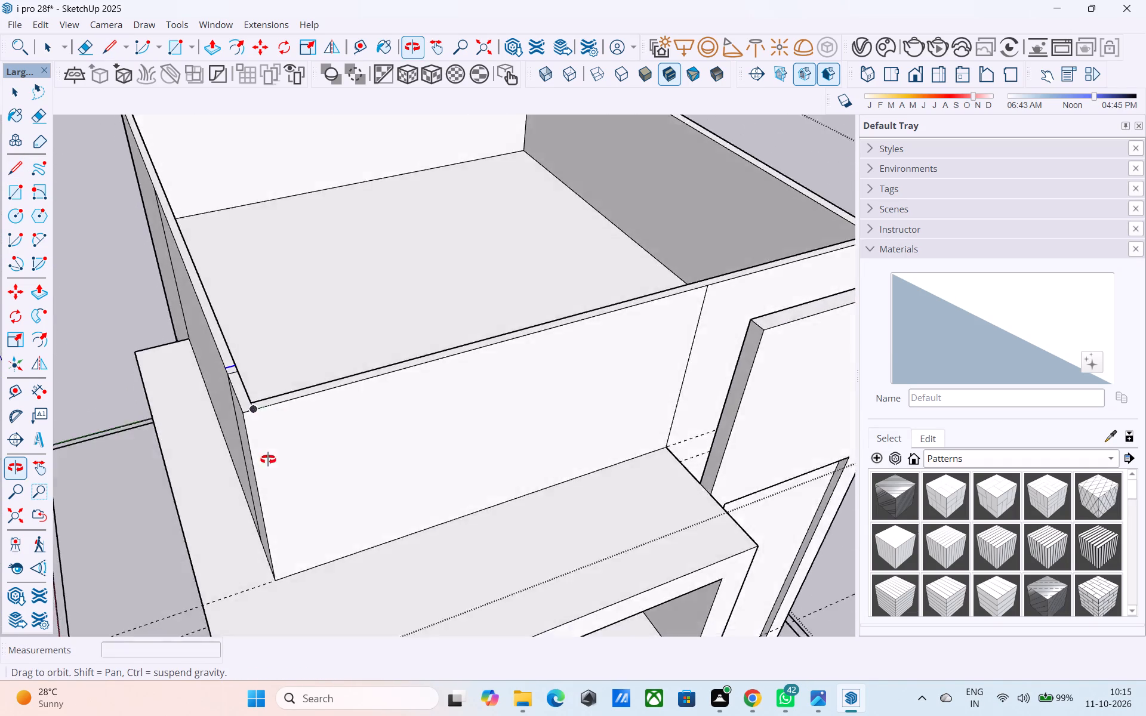
pyautogui.moveTo(268, 459); pyautogui.dragTo(160, 596, button='middle')
pyautogui.scroll(1, 233, 603)
pyautogui.keyDown('shift'); pyautogui.moveTo(276, 499); pyautogui.dragTo(216, 518, button='middle'); pyautogui.keyUp('shift')
pyautogui.keyDown('shift'); pyautogui.moveTo(337, 519); pyautogui.dragTo(236, 482, button='middle'); pyautogui.keyUp('shift')
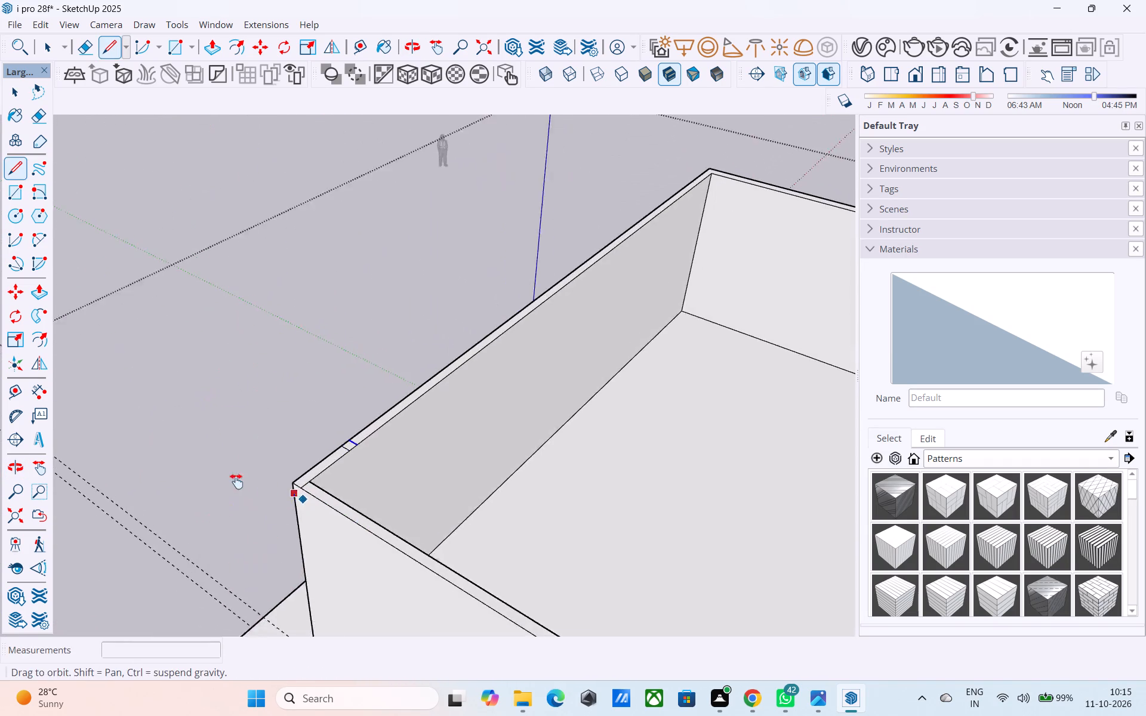
pyautogui.keyDown('shift'); pyautogui.moveTo(236, 482); pyautogui.dragTo(153, 458, button='middle'); pyautogui.keyUp('shift')
pyautogui.scroll(6, 249, 412)
pyautogui.click(187, 405)
pyautogui.scroll(-4, 210, 425)
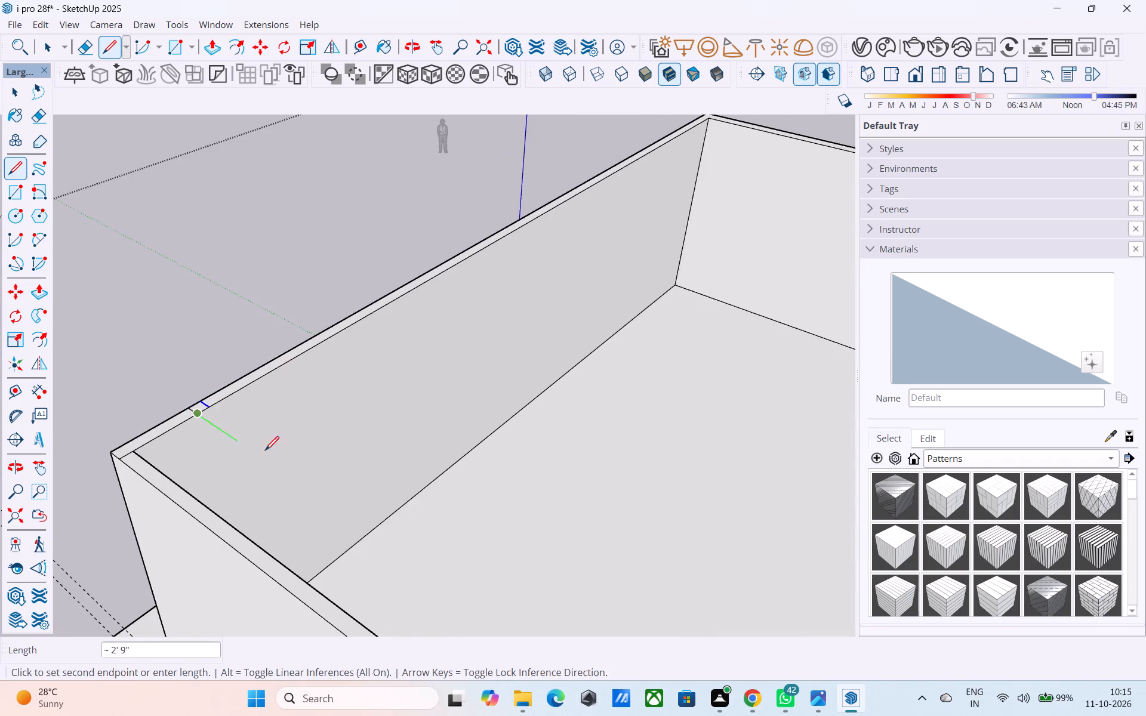
pyautogui.moveTo(266, 452); pyautogui.dragTo(186, 431, button='middle')
pyautogui.moveTo(273, 501); pyautogui.dragTo(180, 479, button='middle')
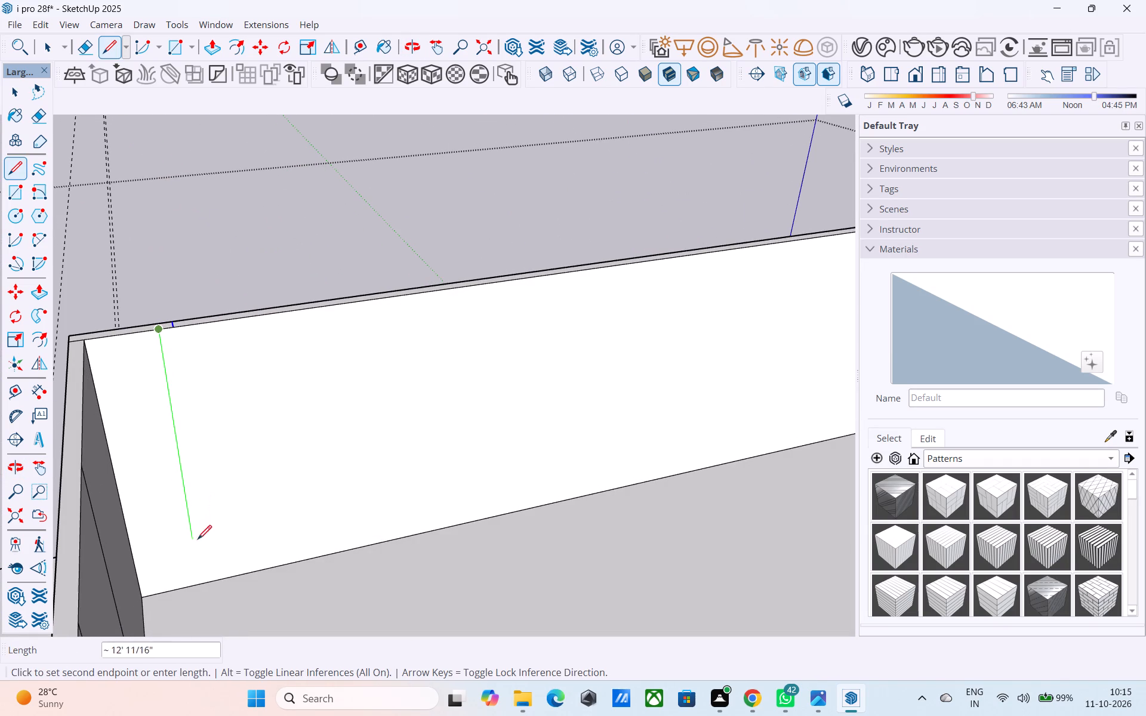
pyautogui.click(204, 582)
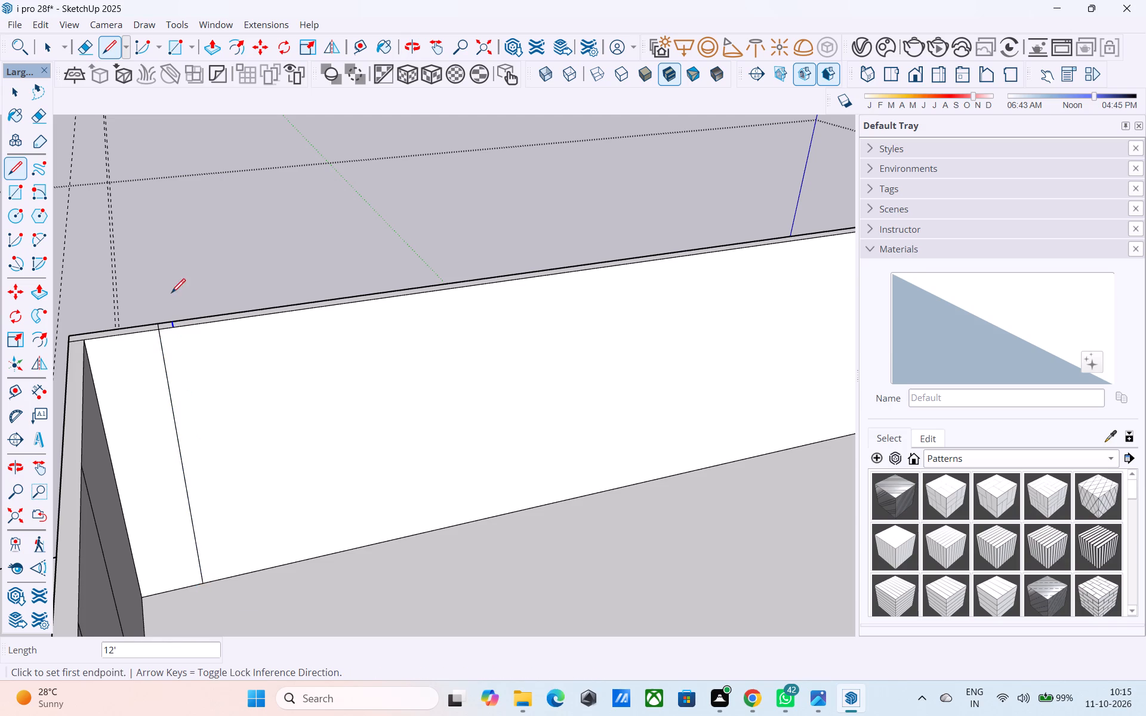
pyautogui.click(170, 326)
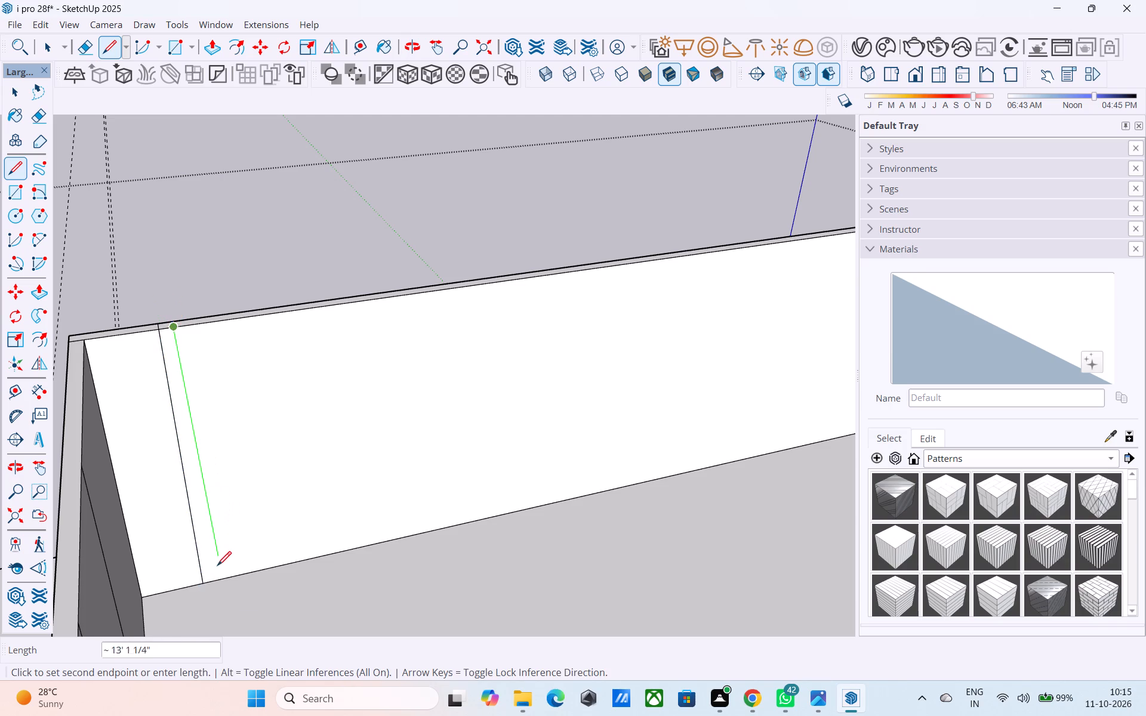
pyautogui.click(223, 579)
pyautogui.press('space')
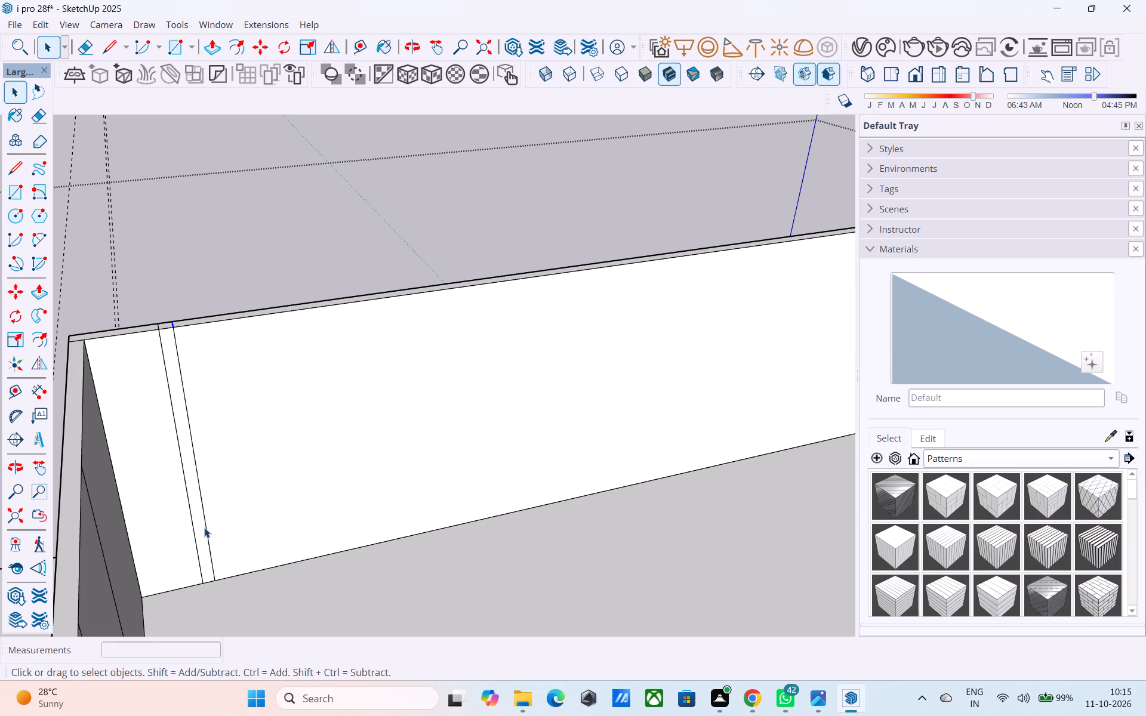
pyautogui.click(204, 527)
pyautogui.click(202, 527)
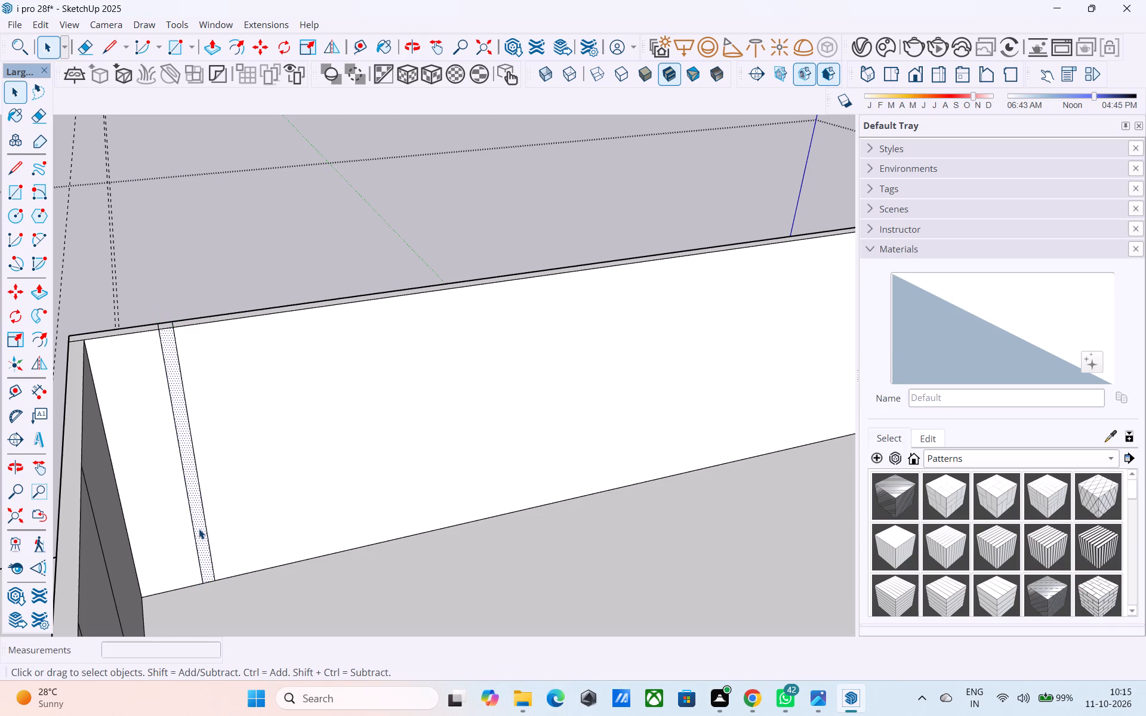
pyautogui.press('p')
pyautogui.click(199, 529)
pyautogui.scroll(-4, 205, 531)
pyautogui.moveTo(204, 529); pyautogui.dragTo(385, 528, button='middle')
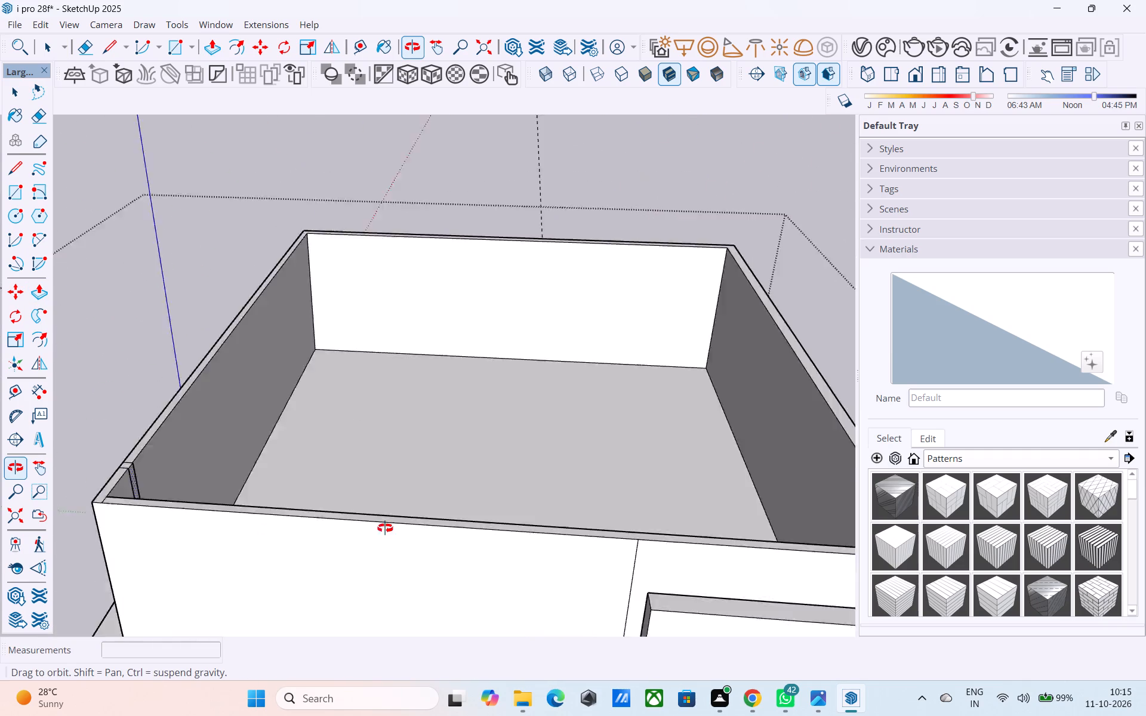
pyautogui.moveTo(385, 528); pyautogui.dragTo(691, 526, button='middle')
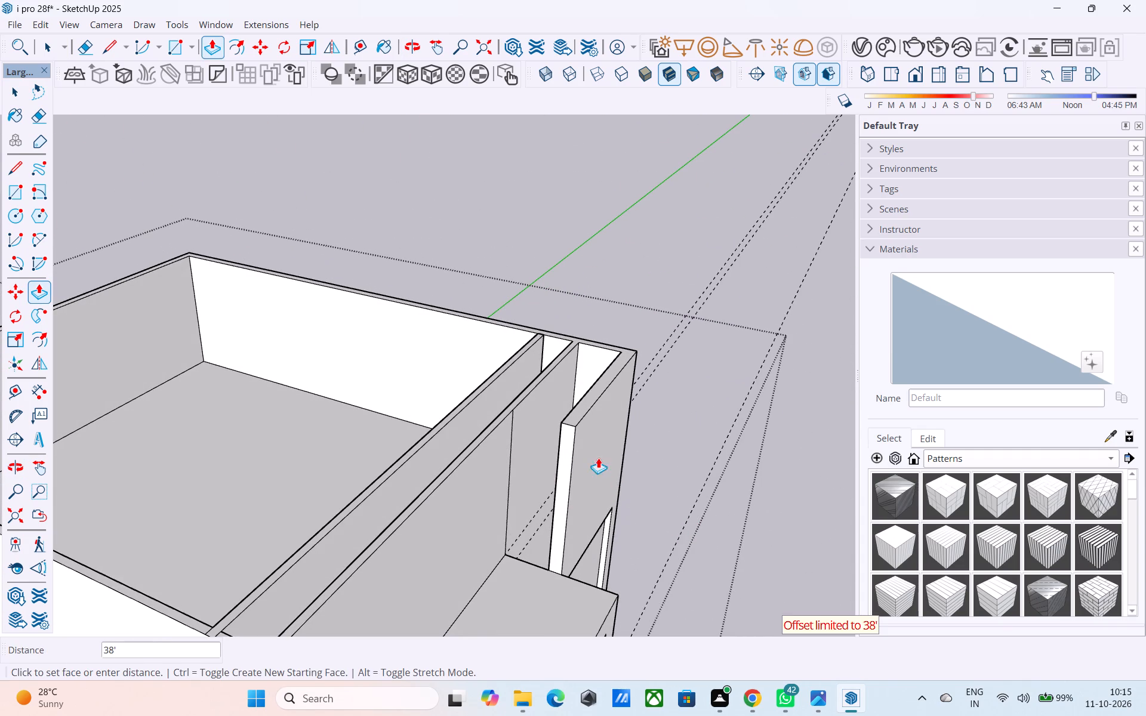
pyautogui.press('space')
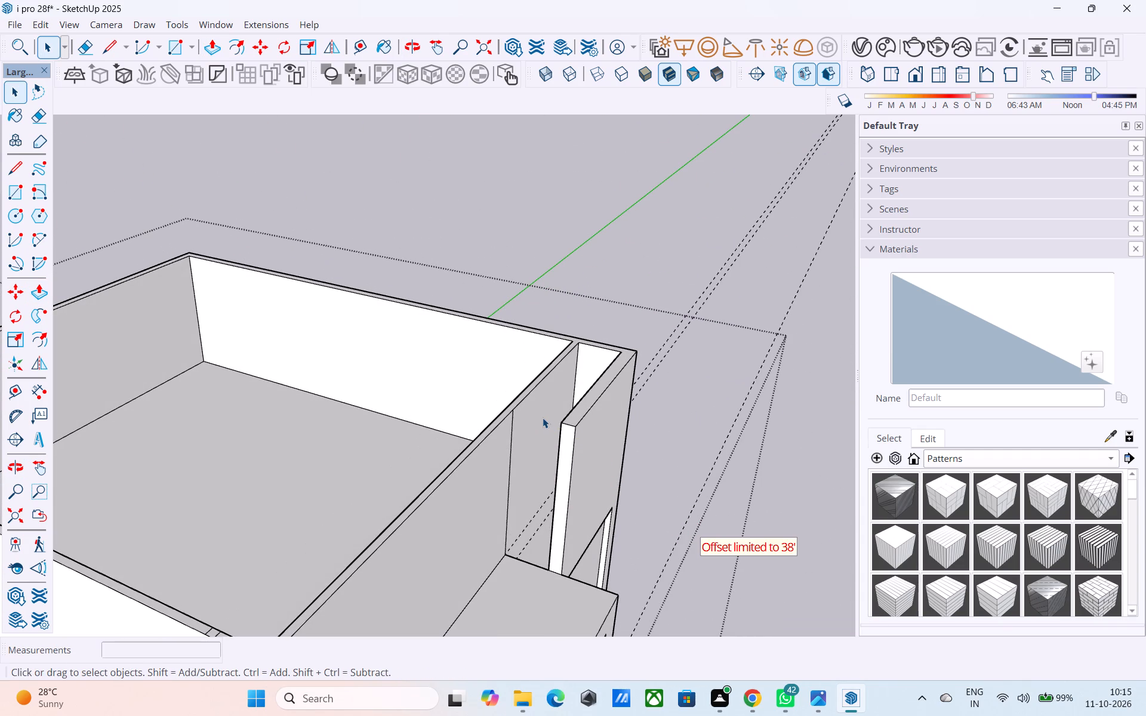
# Draw a 6" line across the opposite wall's top from the upper end of the vertical edge on its outer face.
pyautogui.moveTo(522, 427); pyautogui.dragTo(485, 457, button='middle')
pyautogui.scroll(4, 486, 457)
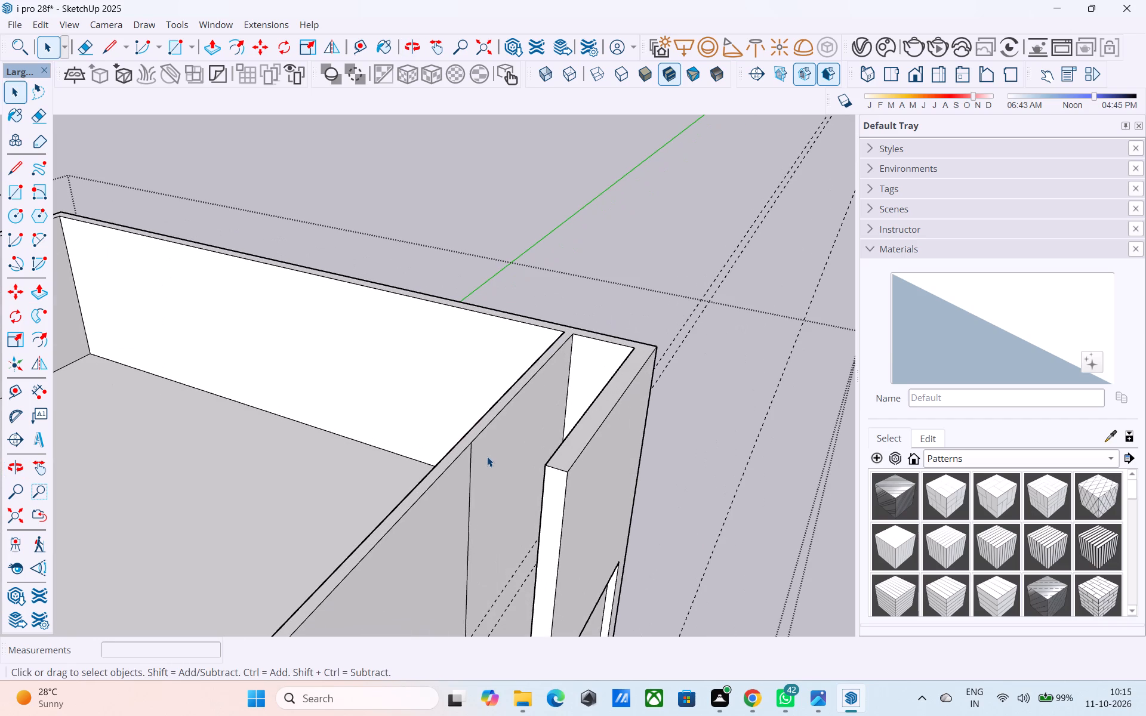
pyautogui.press('l')
pyautogui.click(473, 447)
pyautogui.click(459, 442)
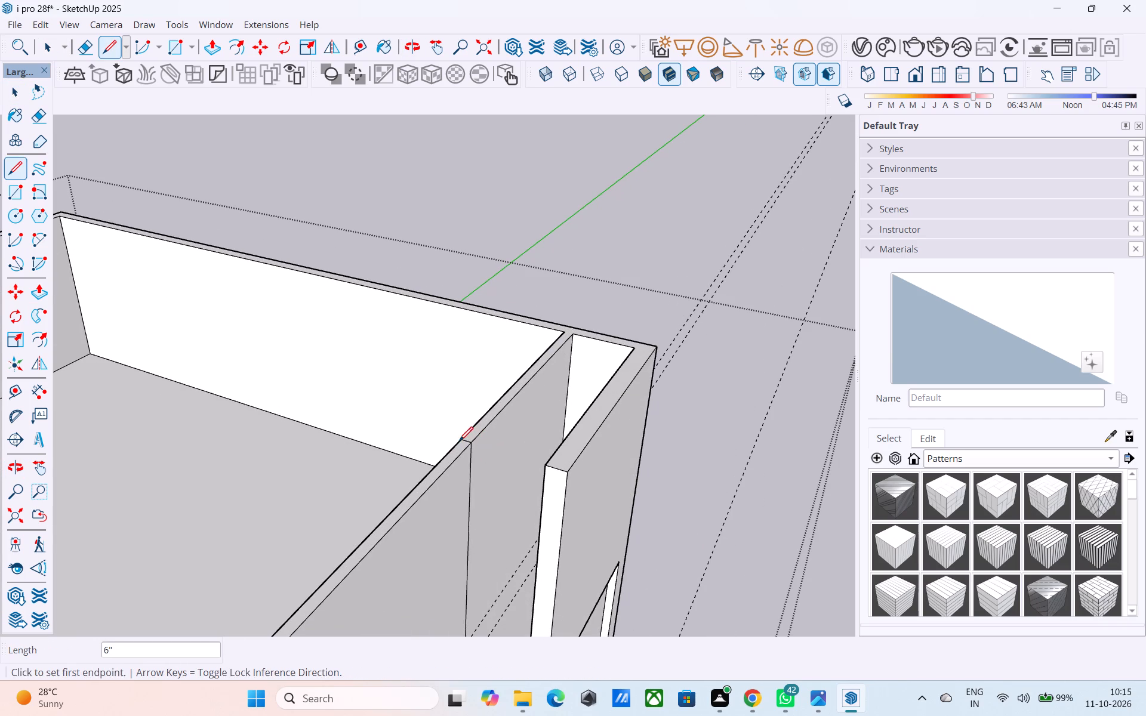
# Draw a vertical line down that wall's inner face from the new cross line to the slab.
pyautogui.moveTo(463, 442); pyautogui.dragTo(668, 447, button='middle')
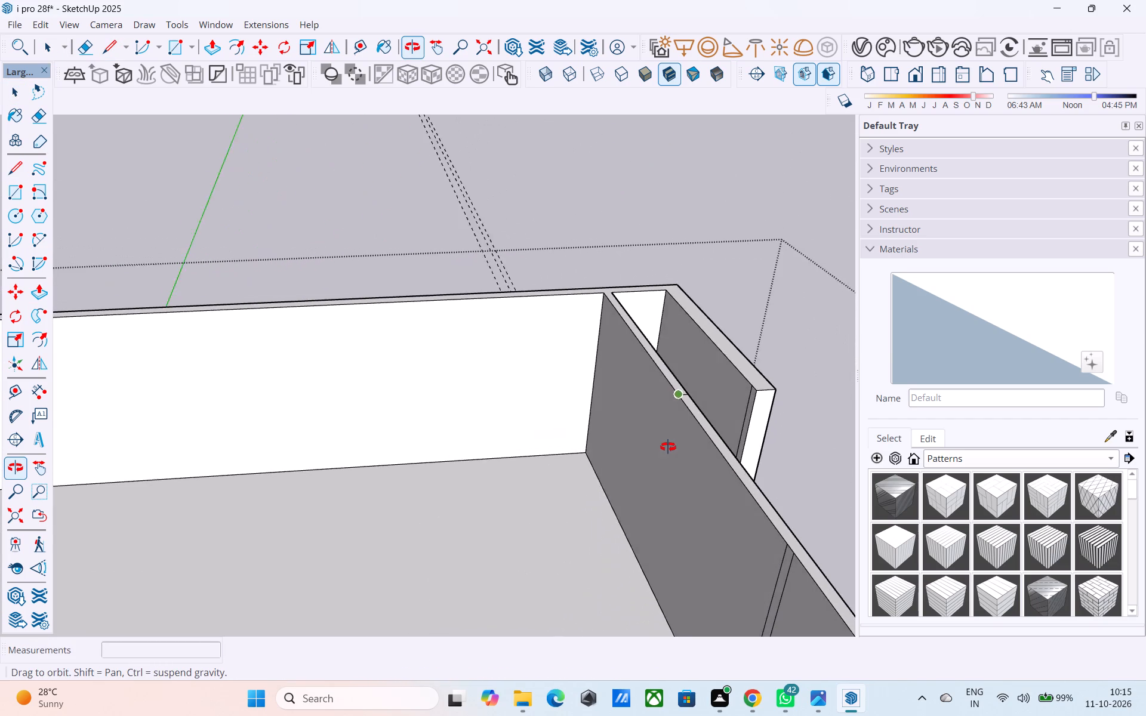
pyautogui.moveTo(668, 447); pyautogui.dragTo(658, 468, button='middle')
pyautogui.scroll(7, 670, 453)
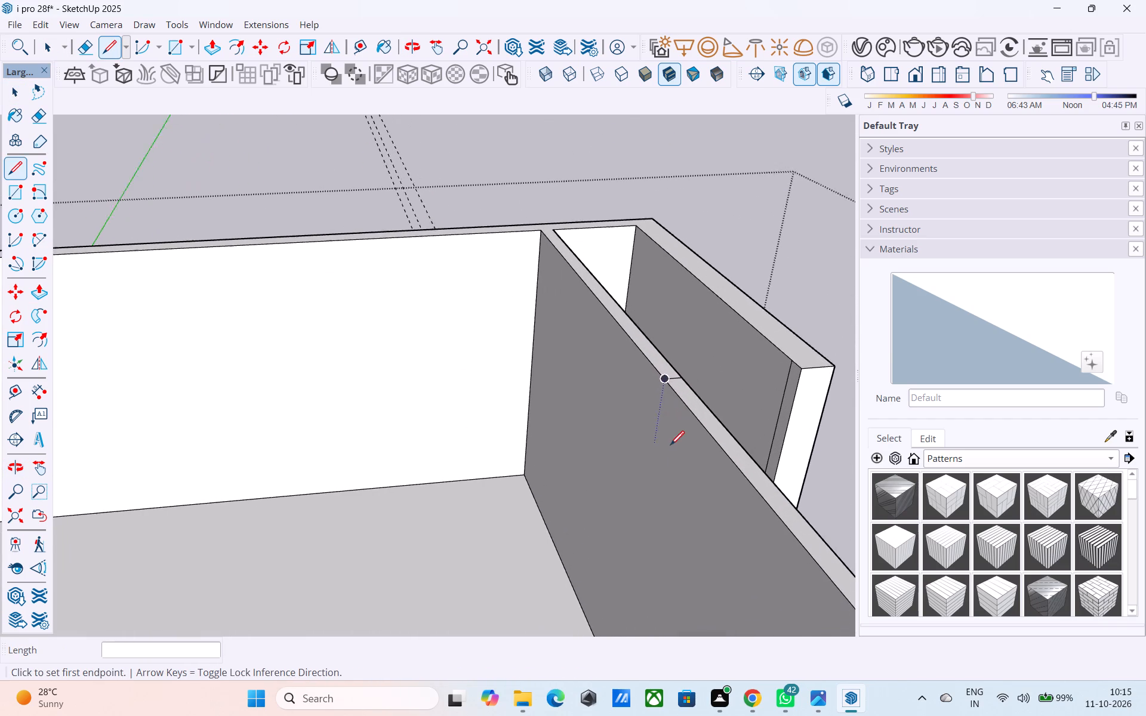
pyautogui.click(666, 379)
pyautogui.scroll(-3, 664, 400)
pyautogui.keyDown('shift'); pyautogui.moveTo(665, 407); pyautogui.dragTo(658, 314, button='middle'); pyautogui.keyUp('shift')
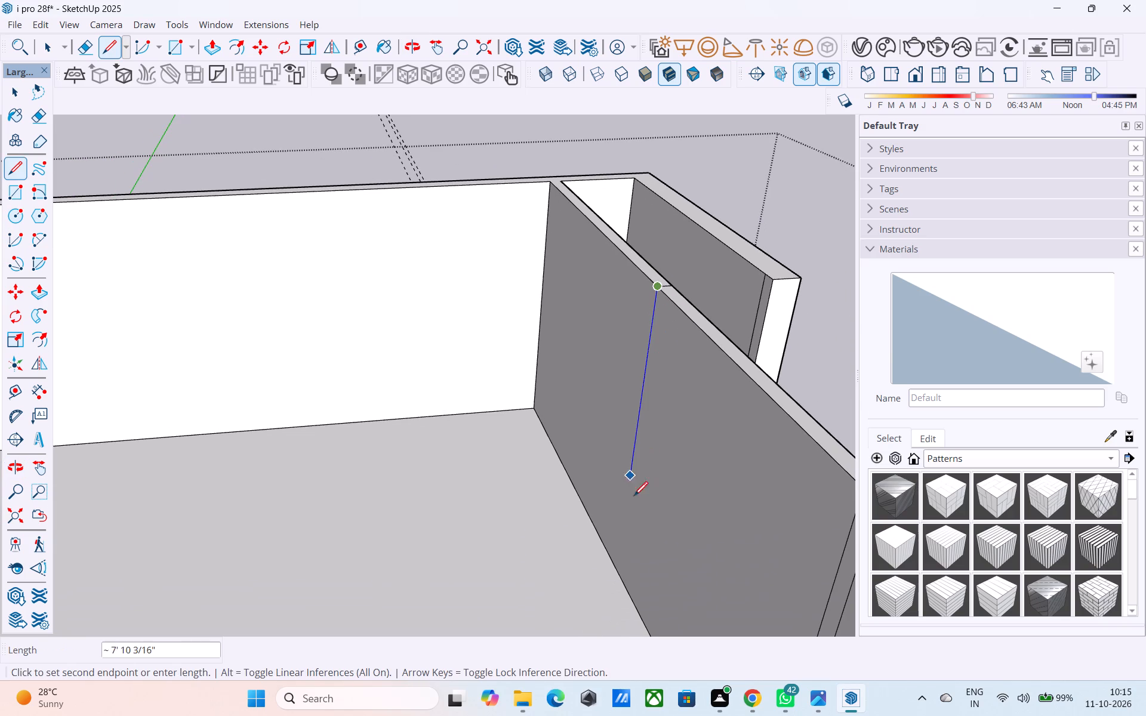
pyautogui.click(614, 575)
pyautogui.keyDown('shift'); pyautogui.moveTo(631, 486); pyautogui.dragTo(403, 561, button='middle'); pyautogui.keyUp('shift')
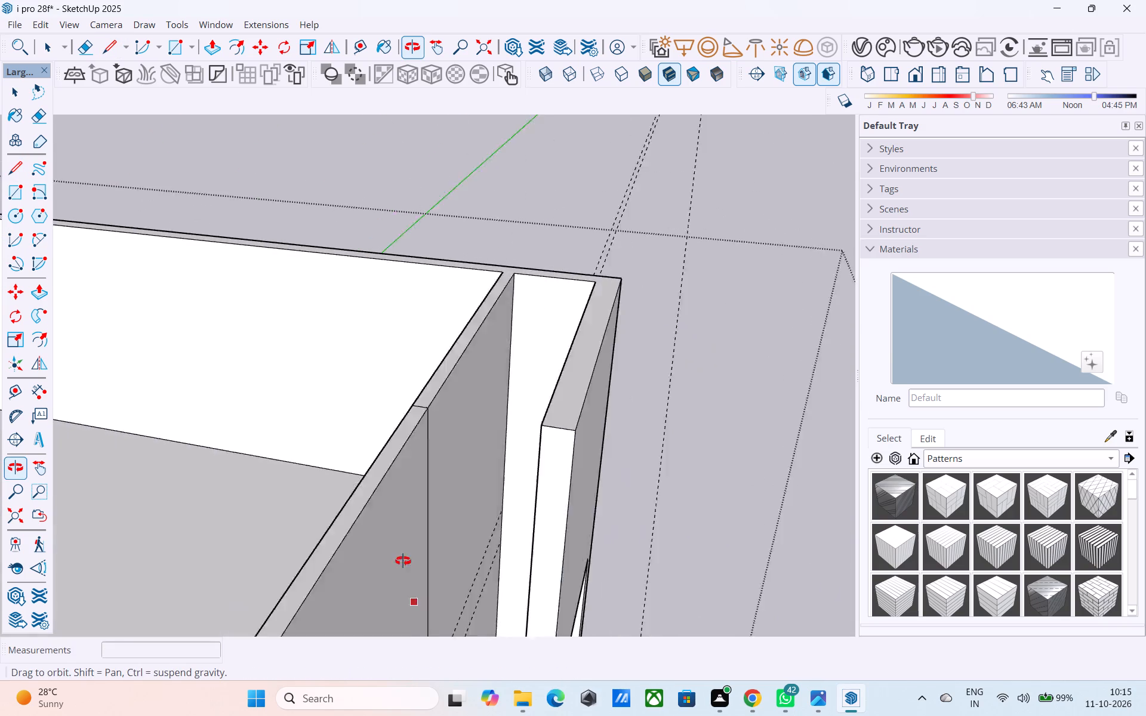
pyautogui.keyDown('shift'); pyautogui.moveTo(403, 561); pyautogui.dragTo(618, 543, button='middle'); pyautogui.keyUp('shift')
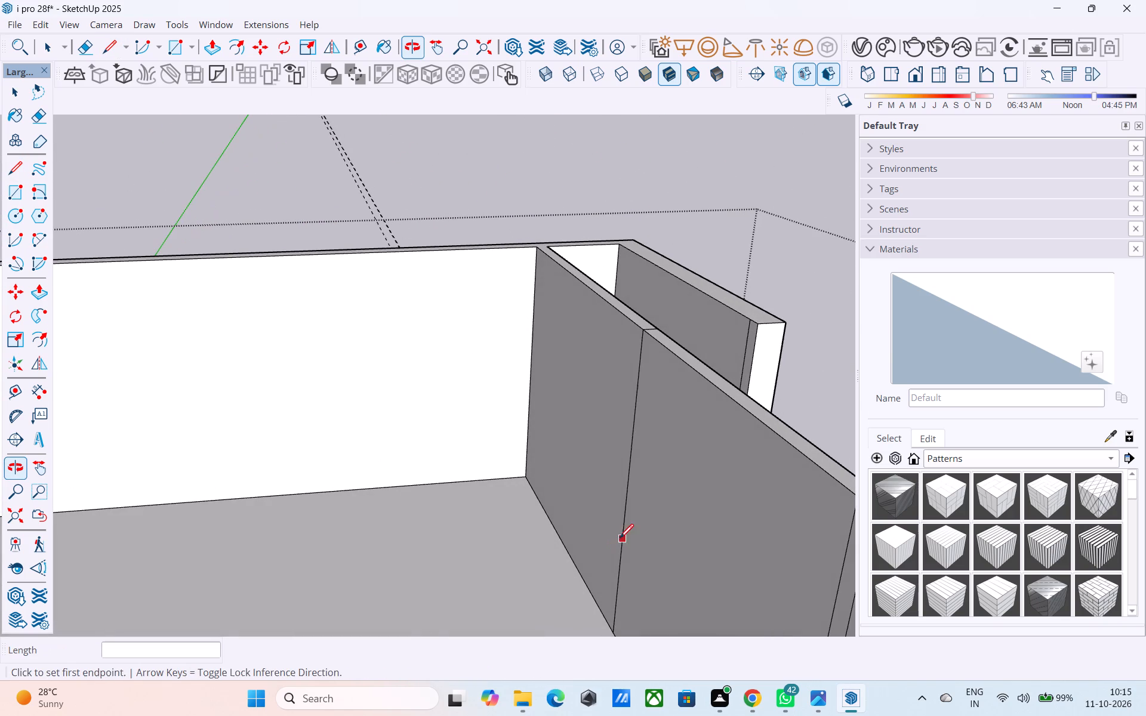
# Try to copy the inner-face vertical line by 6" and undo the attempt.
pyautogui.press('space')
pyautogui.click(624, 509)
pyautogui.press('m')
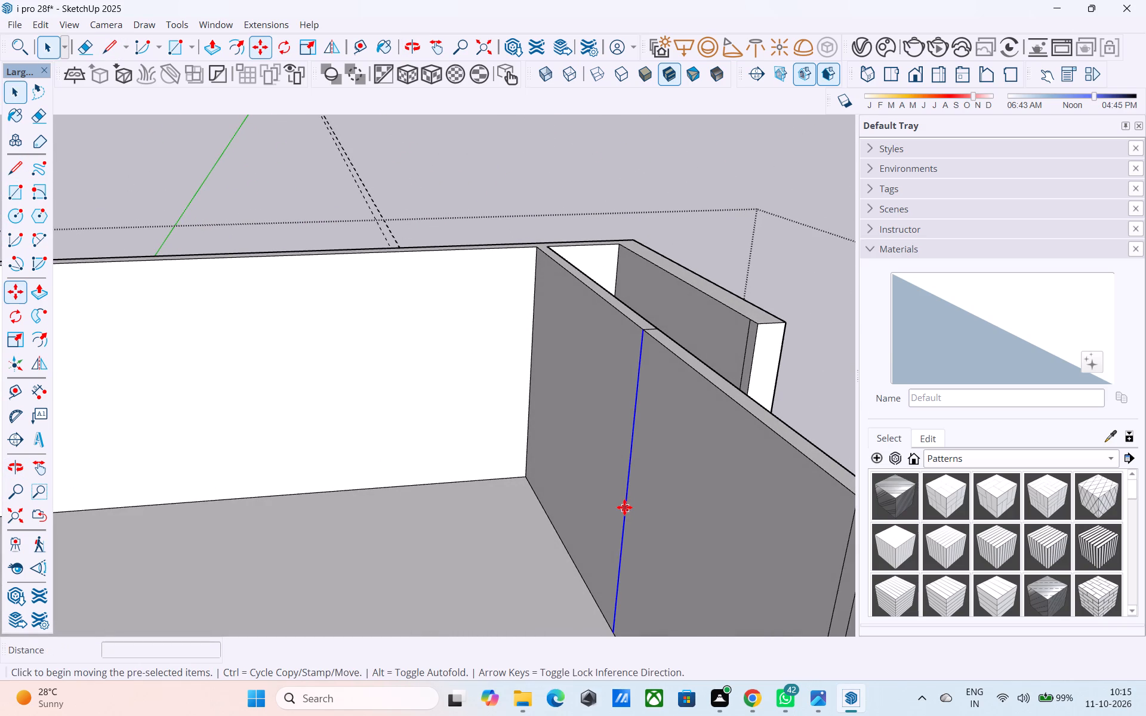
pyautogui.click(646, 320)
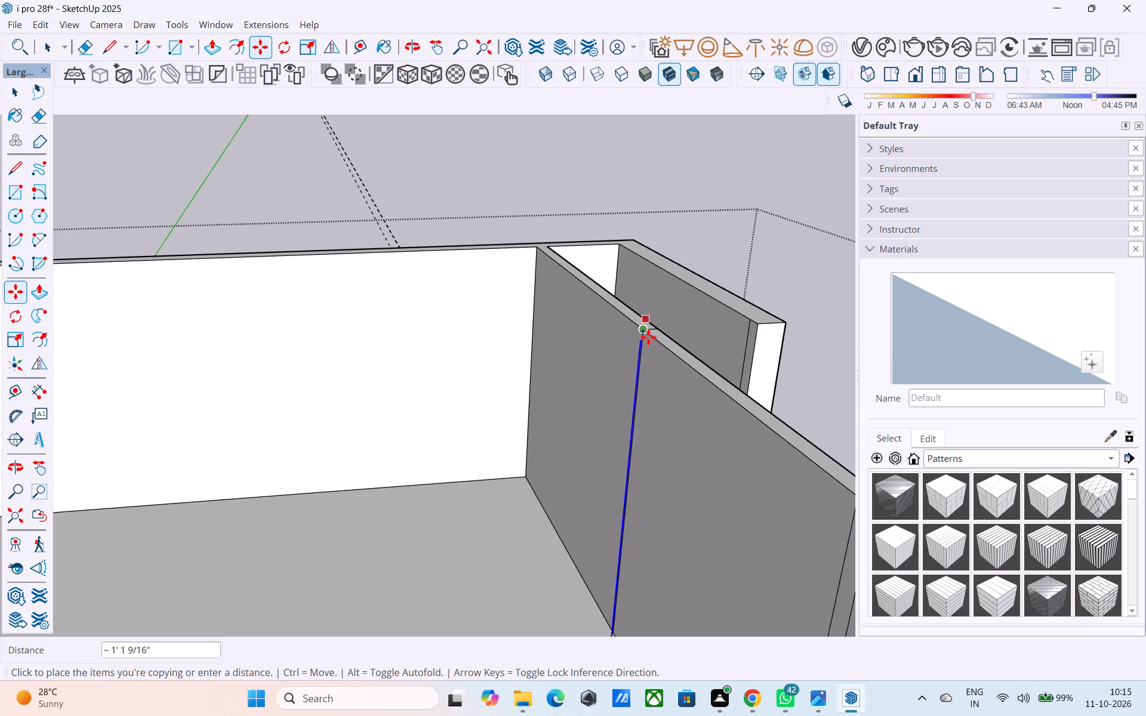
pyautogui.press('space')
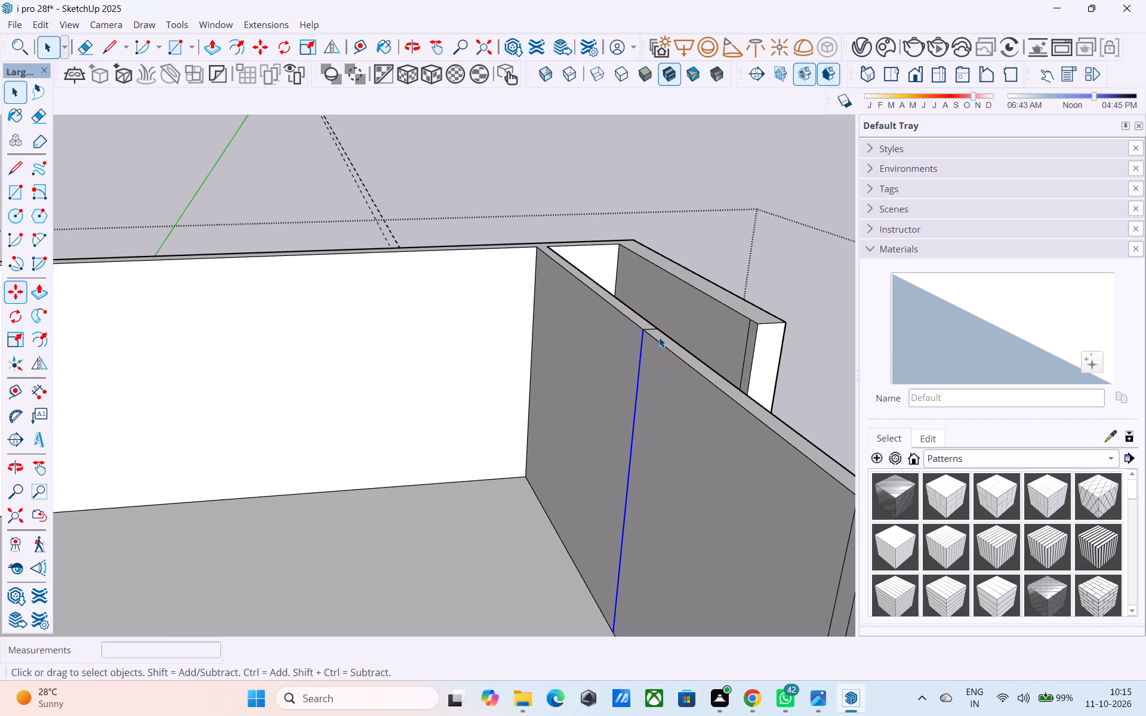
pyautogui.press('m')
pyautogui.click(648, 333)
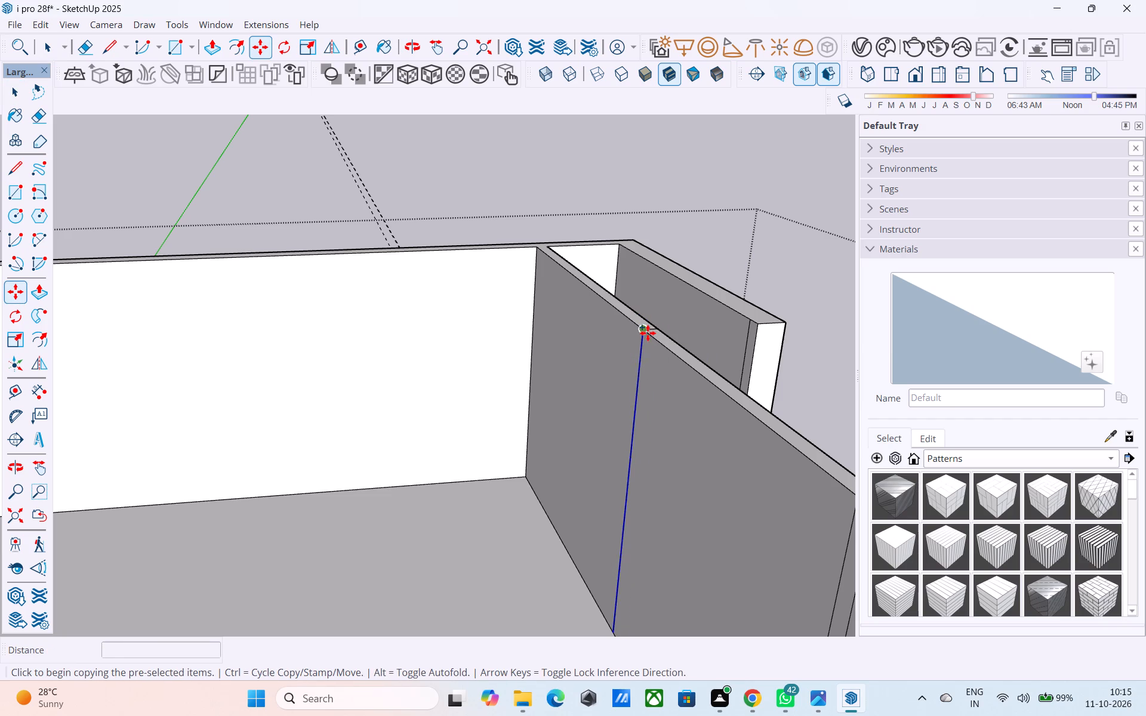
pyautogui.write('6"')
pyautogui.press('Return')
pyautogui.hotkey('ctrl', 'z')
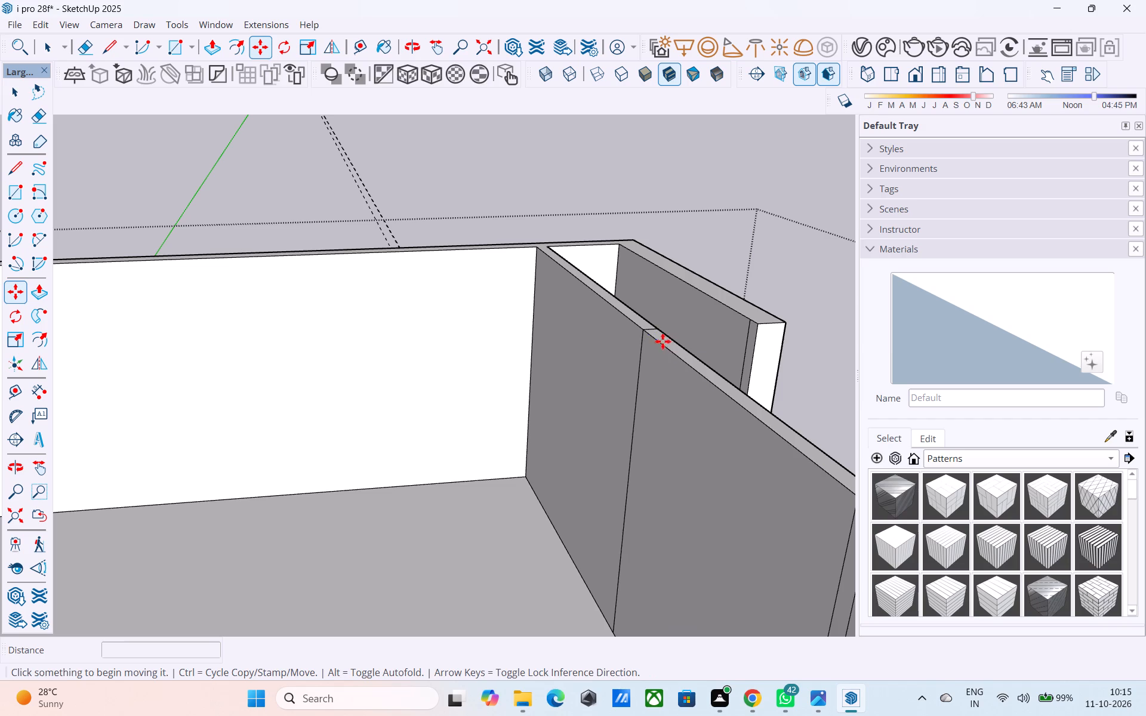
# Copy the vertical line on the wall's inner face 6" along the wall to outline a partition strip.
pyautogui.press('space')
pyautogui.click(642, 343)
pyautogui.press('m')
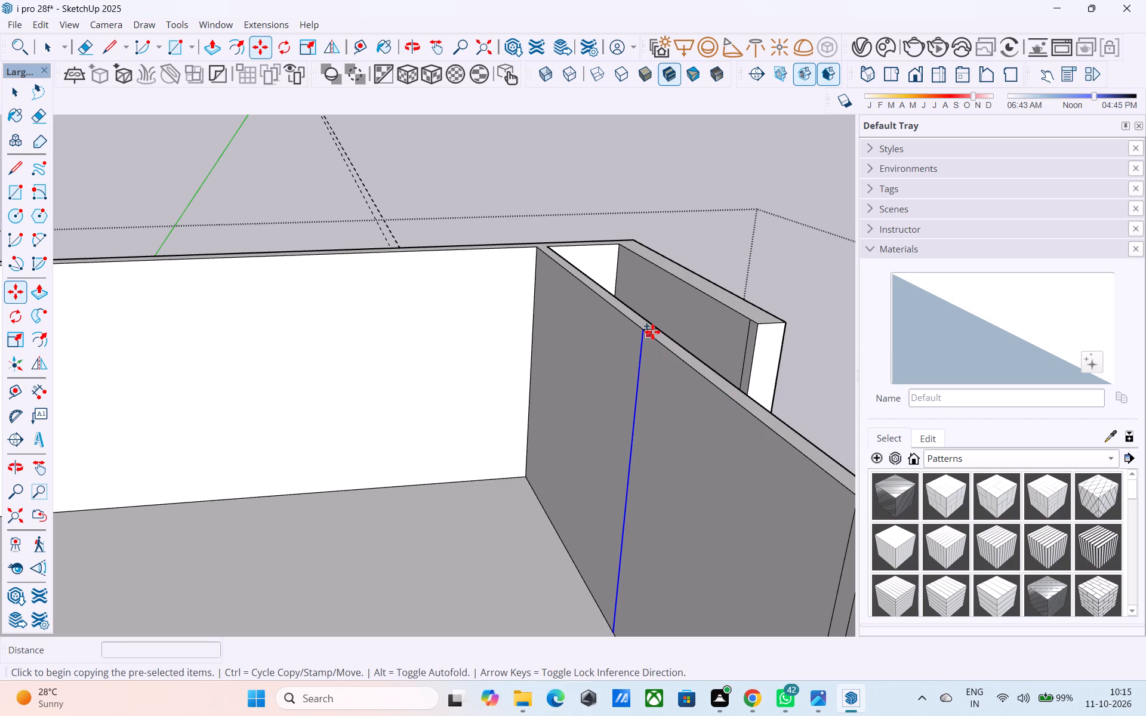
pyautogui.click(645, 328)
pyautogui.scroll(6, 646, 328)
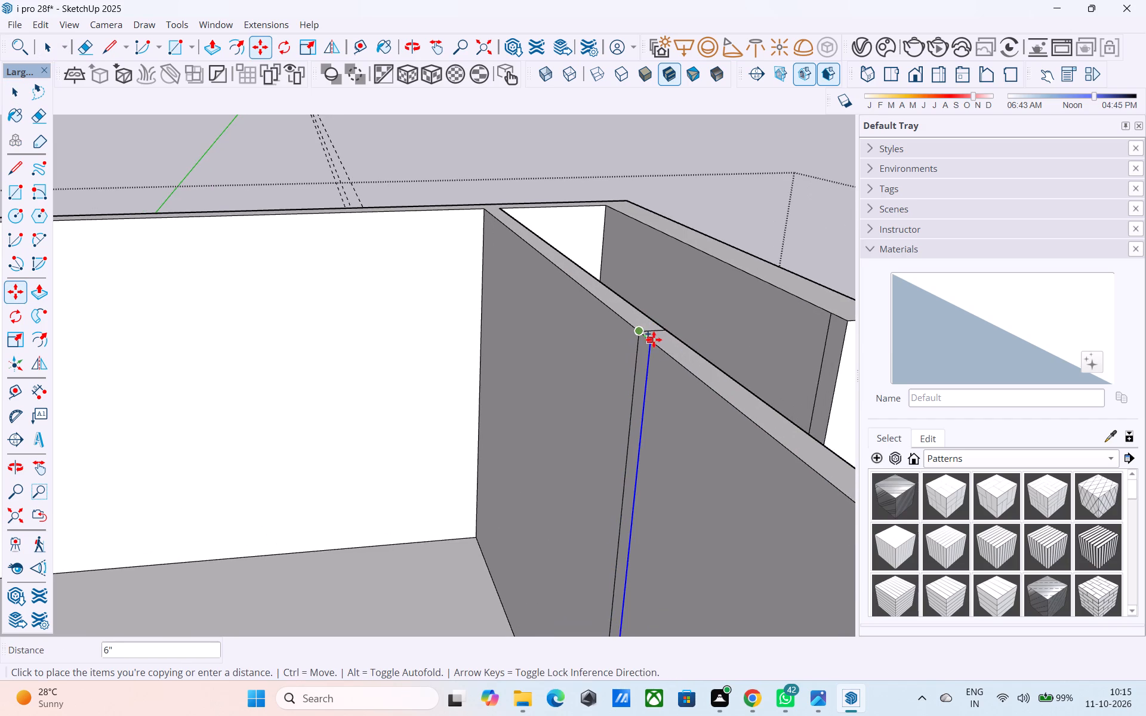
pyautogui.click(654, 340)
# Push/Pull the 6" strip 6' out from the wall's inner face to form a partition wall.
pyautogui.press('space')
pyautogui.click(644, 344)
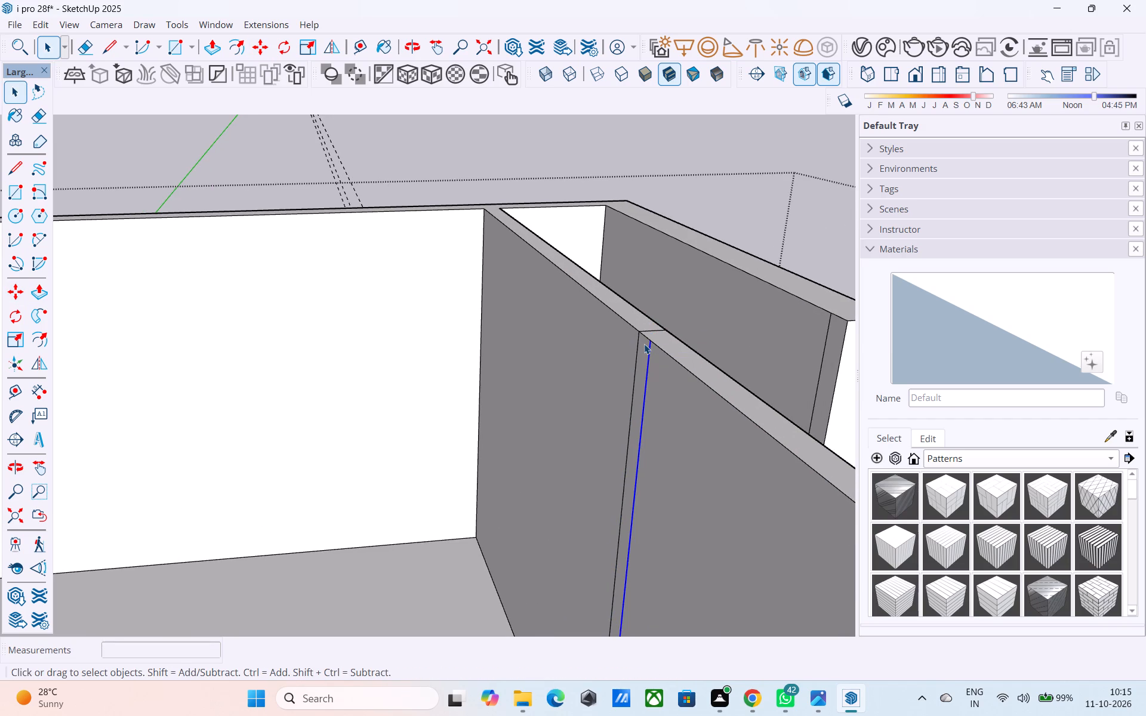
pyautogui.press('p')
pyautogui.click(646, 344)
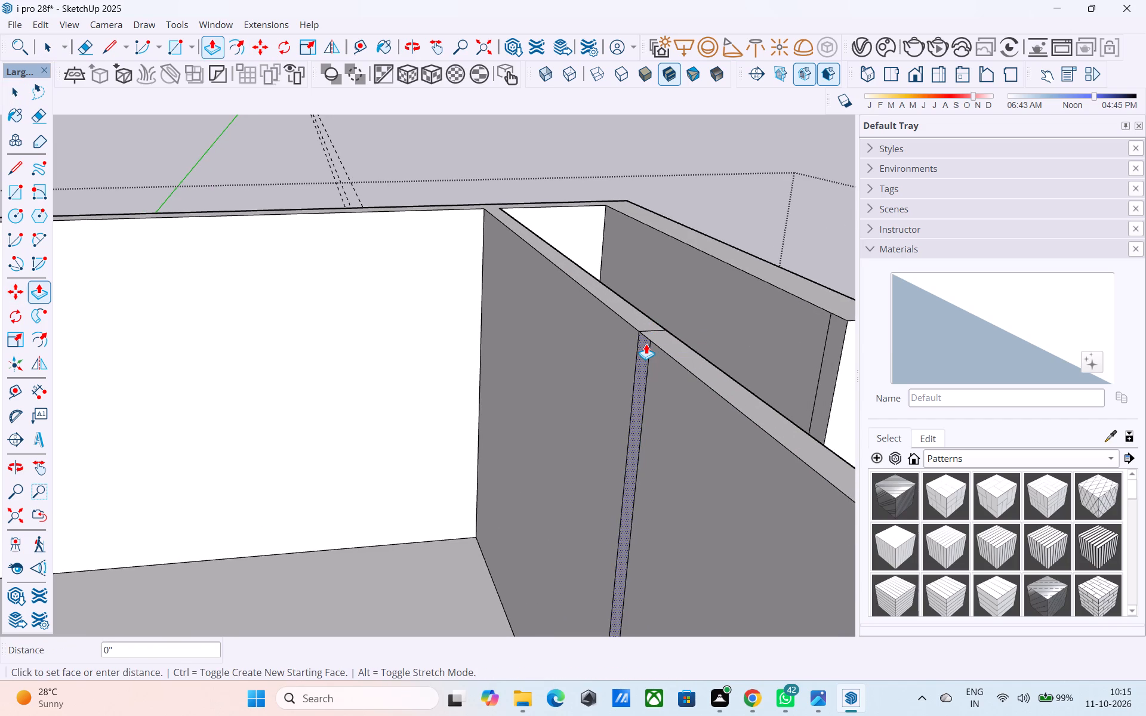
pyautogui.scroll(-4, 538, 384)
pyautogui.moveTo(538, 384); pyautogui.dragTo(525, 385, button='middle')
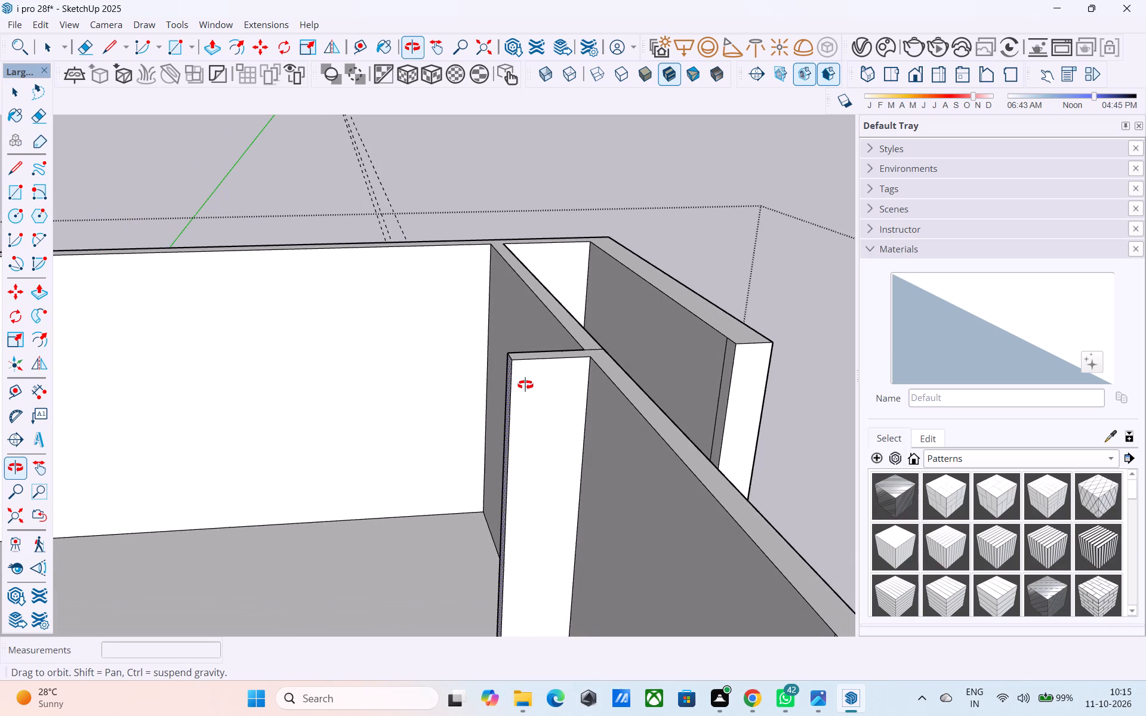
pyautogui.moveTo(525, 385); pyautogui.dragTo(516, 373, button='middle')
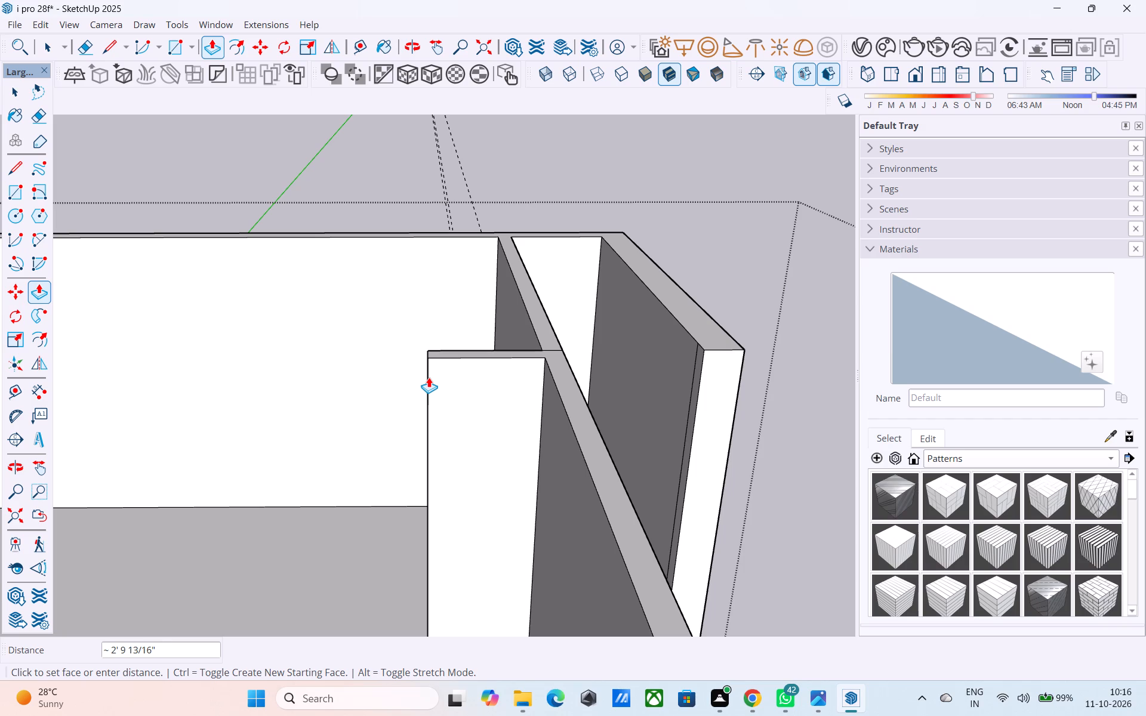
pyautogui.write("6'")
pyautogui.press('Return')
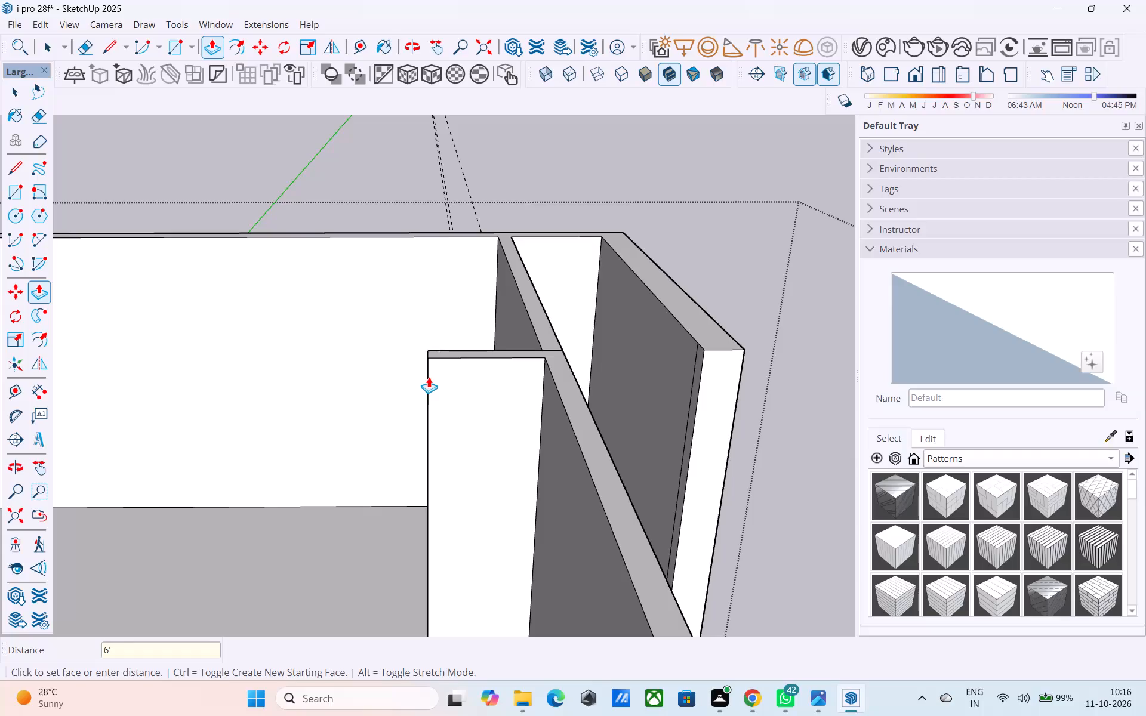
# Extend the free end face of the new partition by another 4'.
pyautogui.scroll(-4, 389, 407)
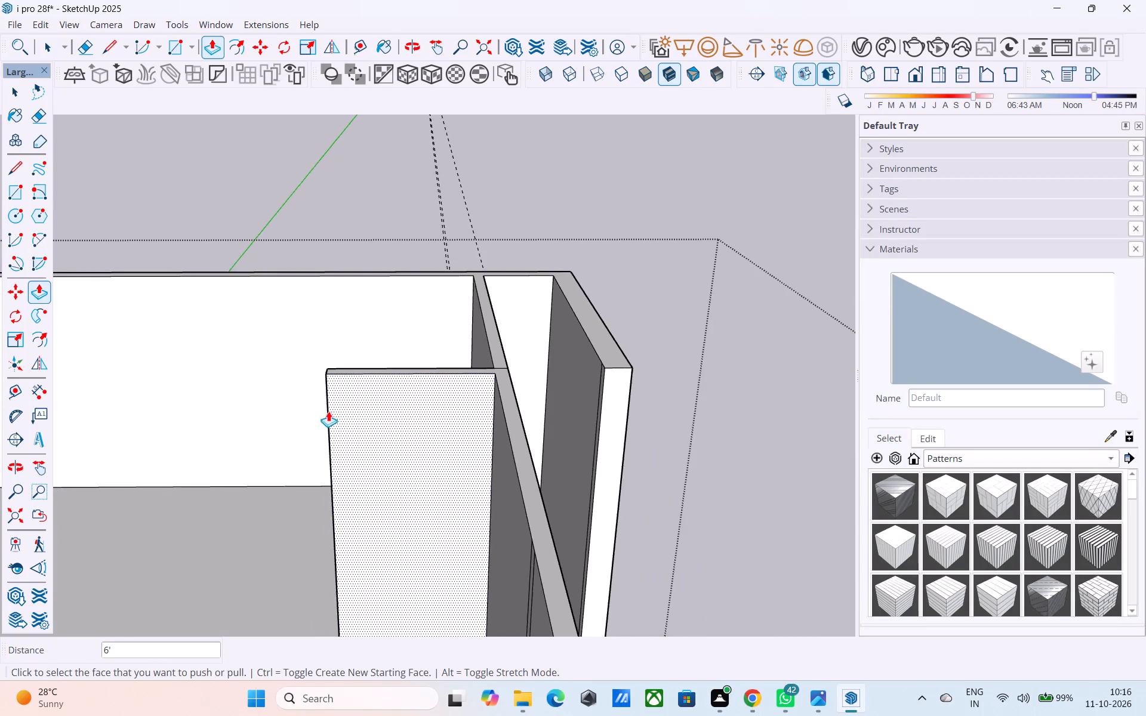
pyautogui.moveTo(328, 411); pyautogui.dragTo(493, 416, button='middle')
pyautogui.scroll(4, 492, 416)
pyautogui.click(585, 422)
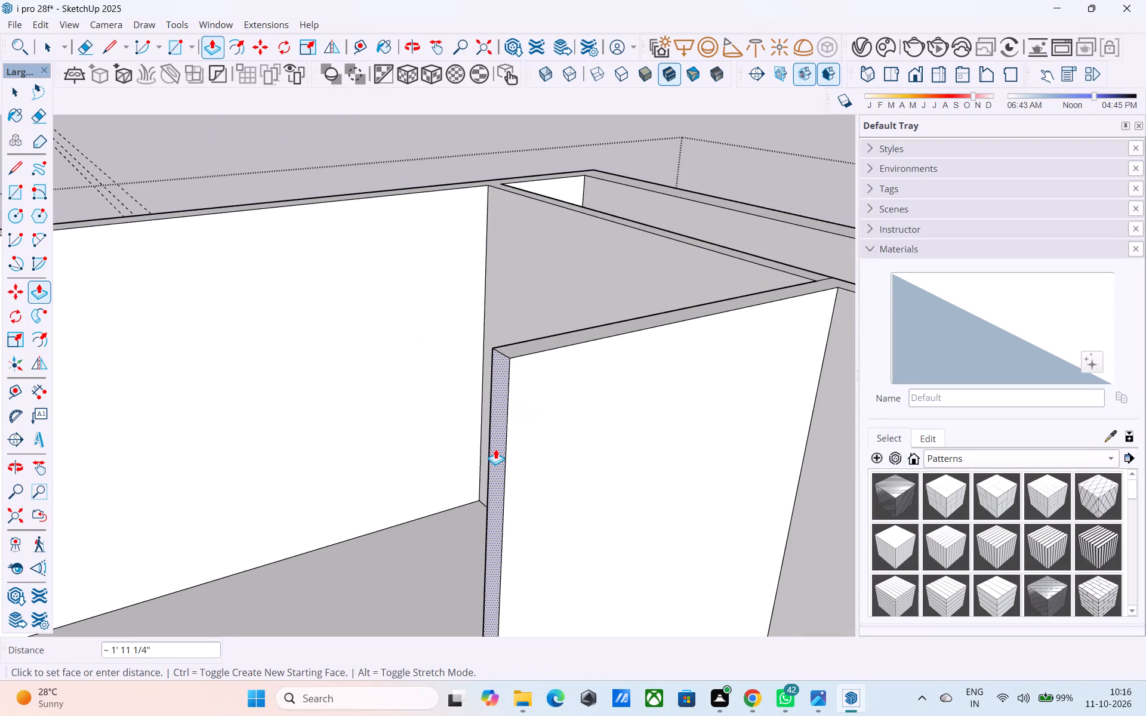
pyautogui.write("4';")
pyautogui.press('BackSpace')
pyautogui.press("'")
pyautogui.press('Return')
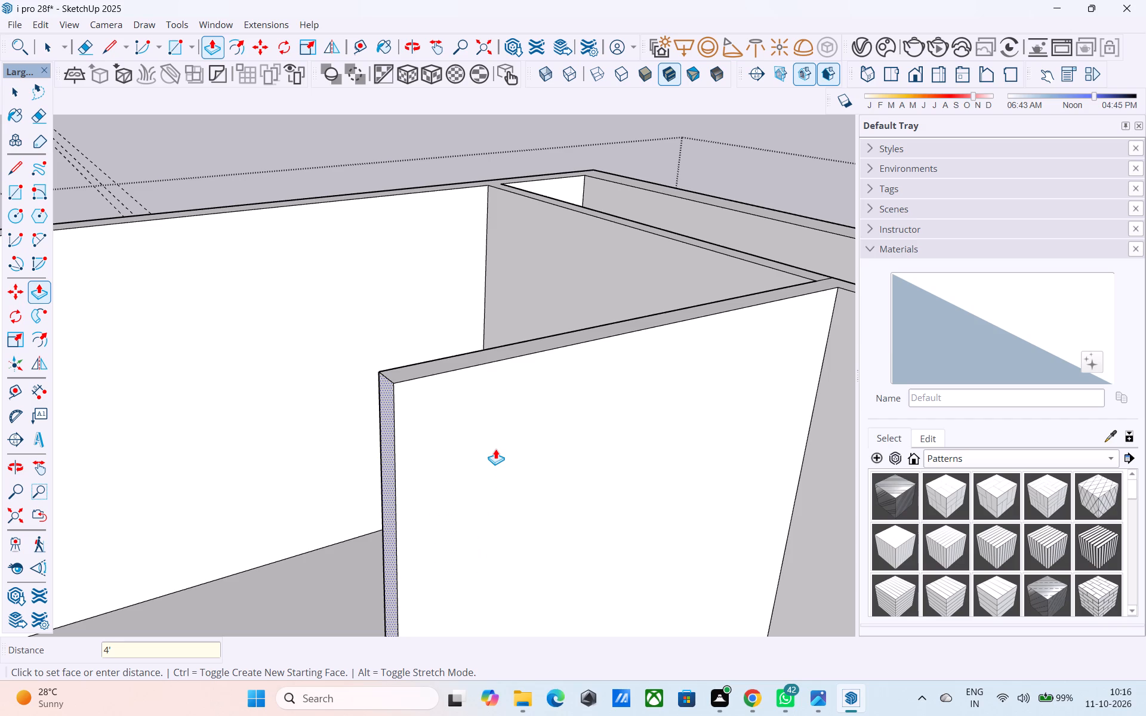
pyautogui.scroll(-10, 483, 418)
pyautogui.press('space')
# Draw a 6" line across the side wall's top where the near face of the partition meets it.
pyautogui.moveTo(495, 443); pyautogui.dragTo(491, 442, button='middle')
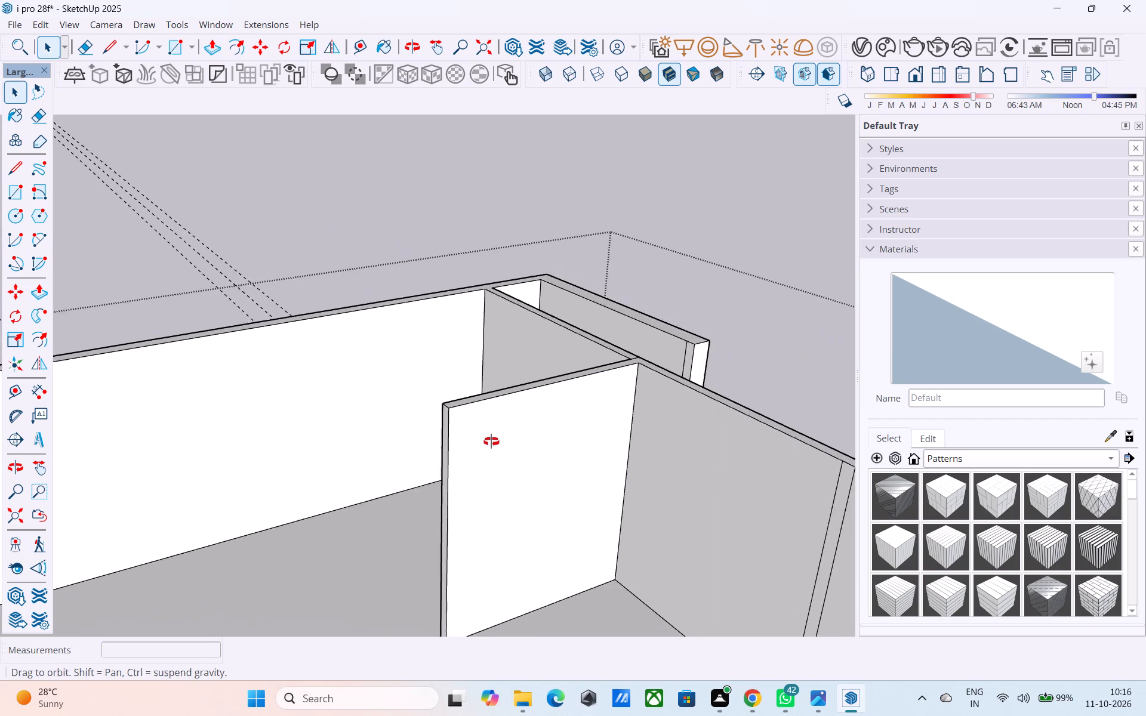
pyautogui.moveTo(491, 442); pyautogui.dragTo(229, 443, button='middle')
pyautogui.scroll(-4, 235, 442)
pyautogui.moveTo(235, 442); pyautogui.dragTo(508, 396, button='middle')
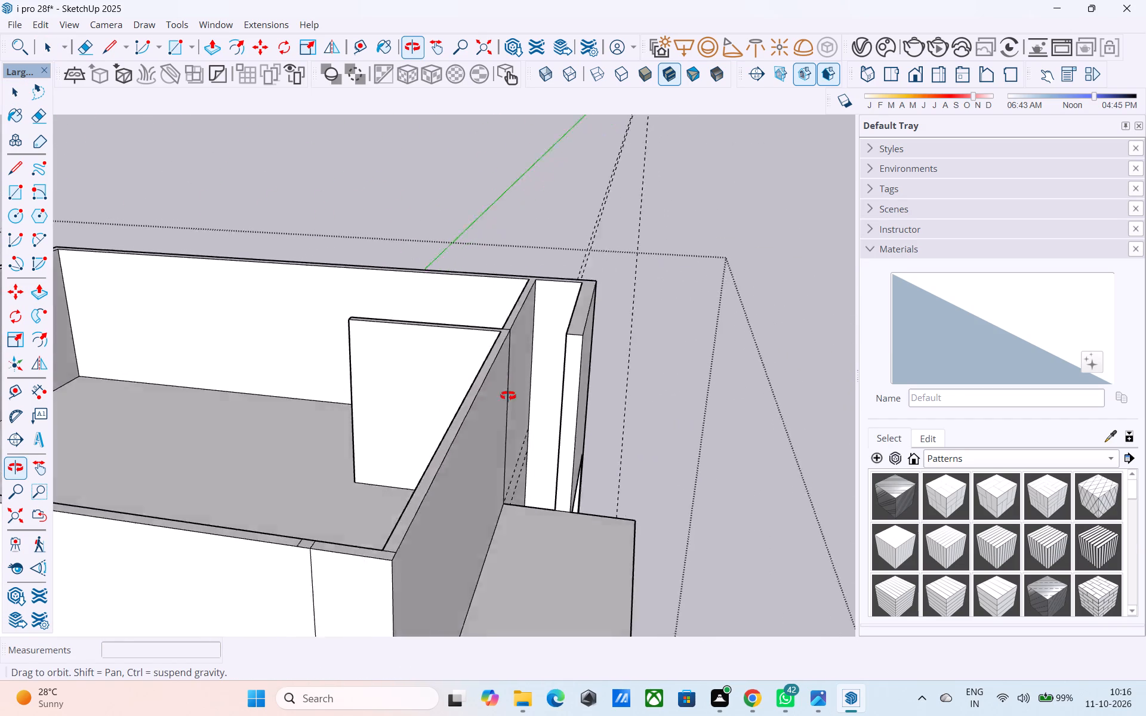
pyautogui.moveTo(508, 396); pyautogui.dragTo(455, 411, button='middle')
pyautogui.moveTo(544, 521); pyautogui.dragTo(683, 486, button='middle')
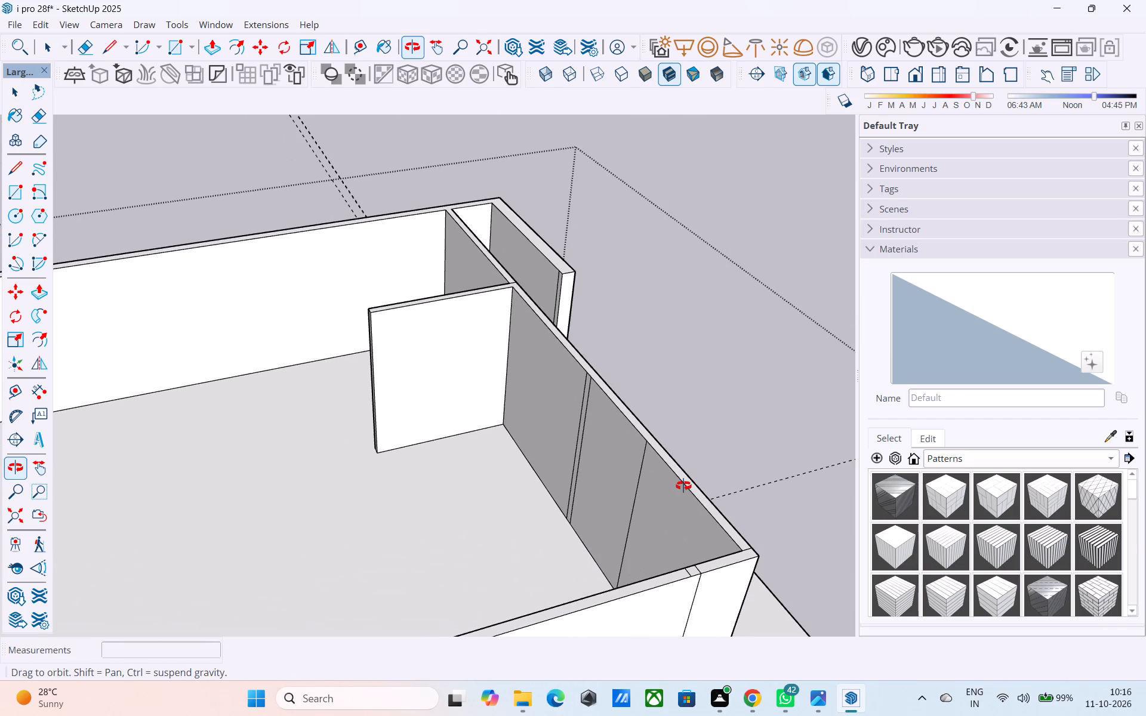
pyautogui.moveTo(683, 486); pyautogui.dragTo(686, 523, button='middle')
pyautogui.press('l')
pyautogui.scroll(4, 510, 327)
pyautogui.click(516, 316)
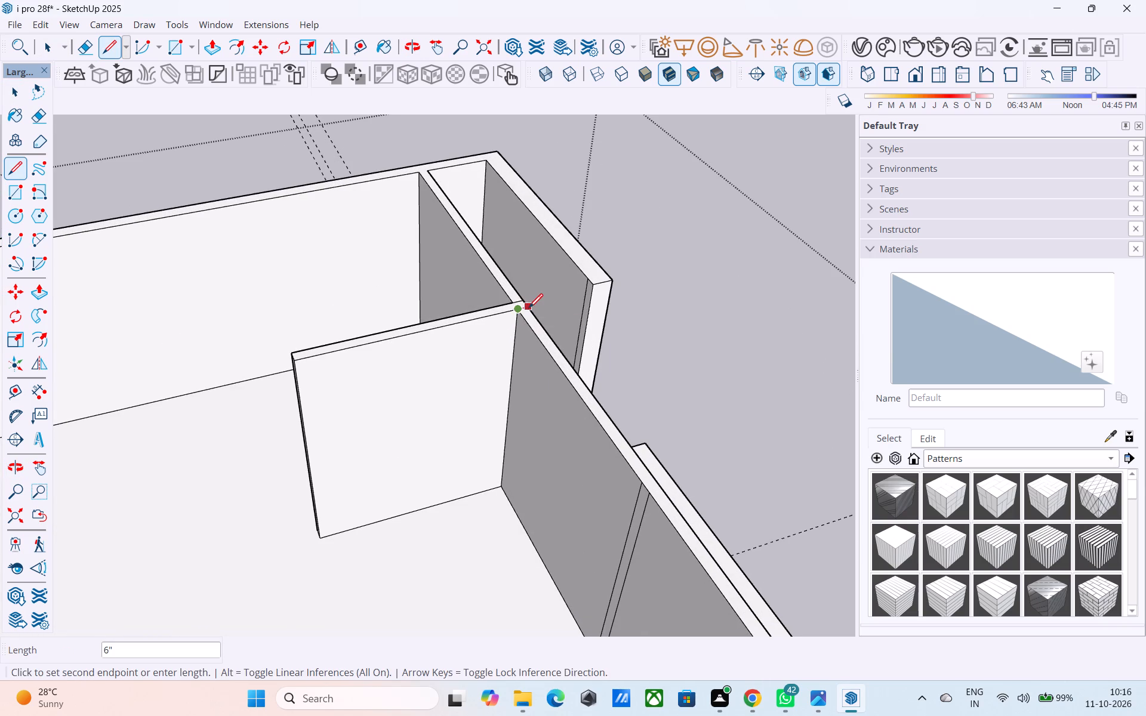
pyautogui.click(529, 308)
pyautogui.press('space')
# Push the side wall's outer face between the partition and the corner 6" inward through its thickness.
pyautogui.scroll(-5, 642, 330)
pyautogui.moveTo(670, 350); pyautogui.dragTo(446, 357, button='middle')
pyautogui.moveTo(435, 400); pyautogui.dragTo(470, 274, button='middle')
pyautogui.click(365, 381)
pyautogui.press('p')
pyautogui.click(363, 381)
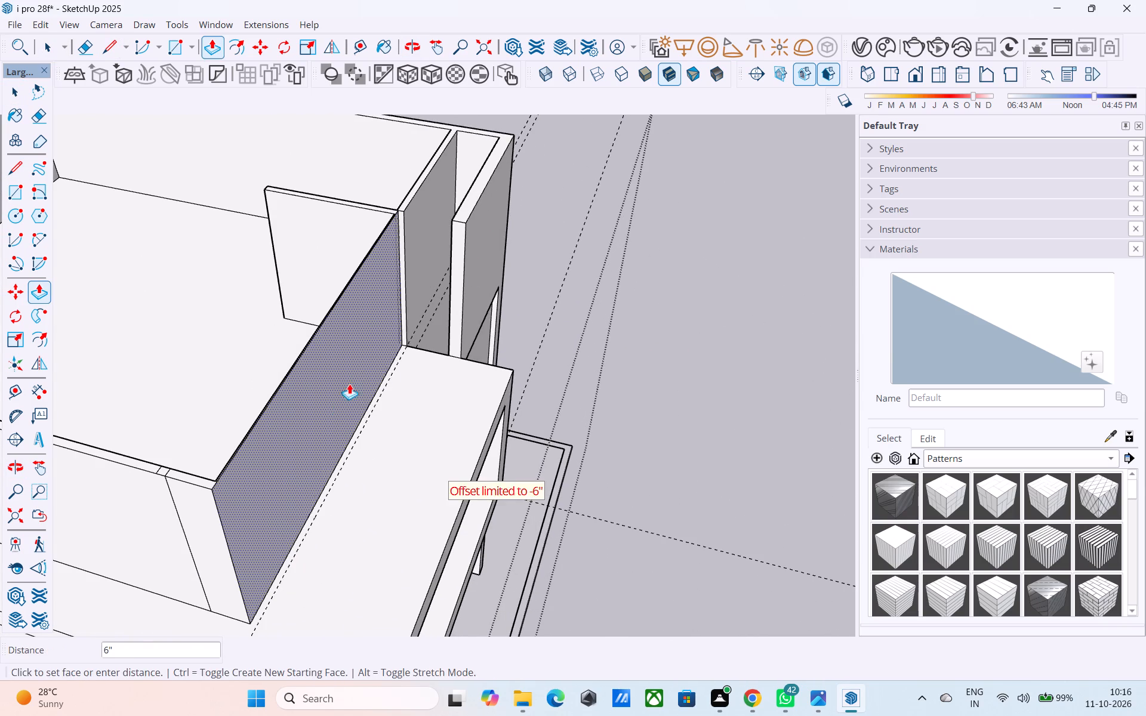
pyautogui.click(344, 385)
pyautogui.click(335, 393)
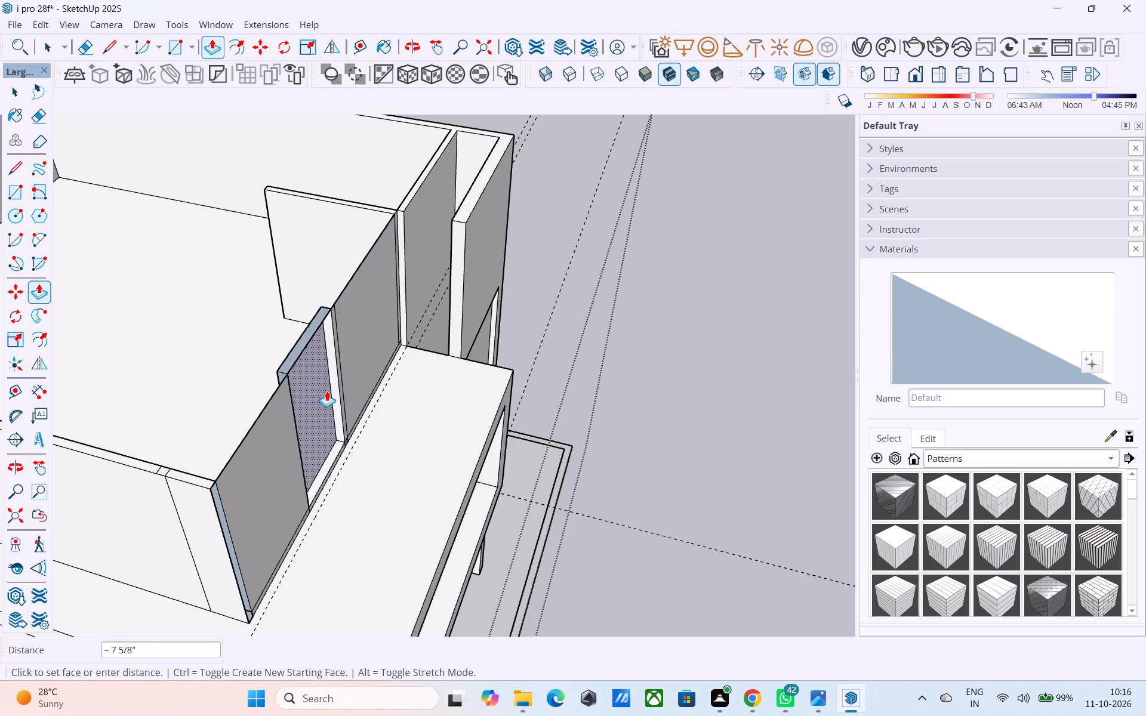
pyautogui.press('space')
# Delete the leftover face panels of that wall section and erase their remaining edges to open the side.
pyautogui.click(329, 390)
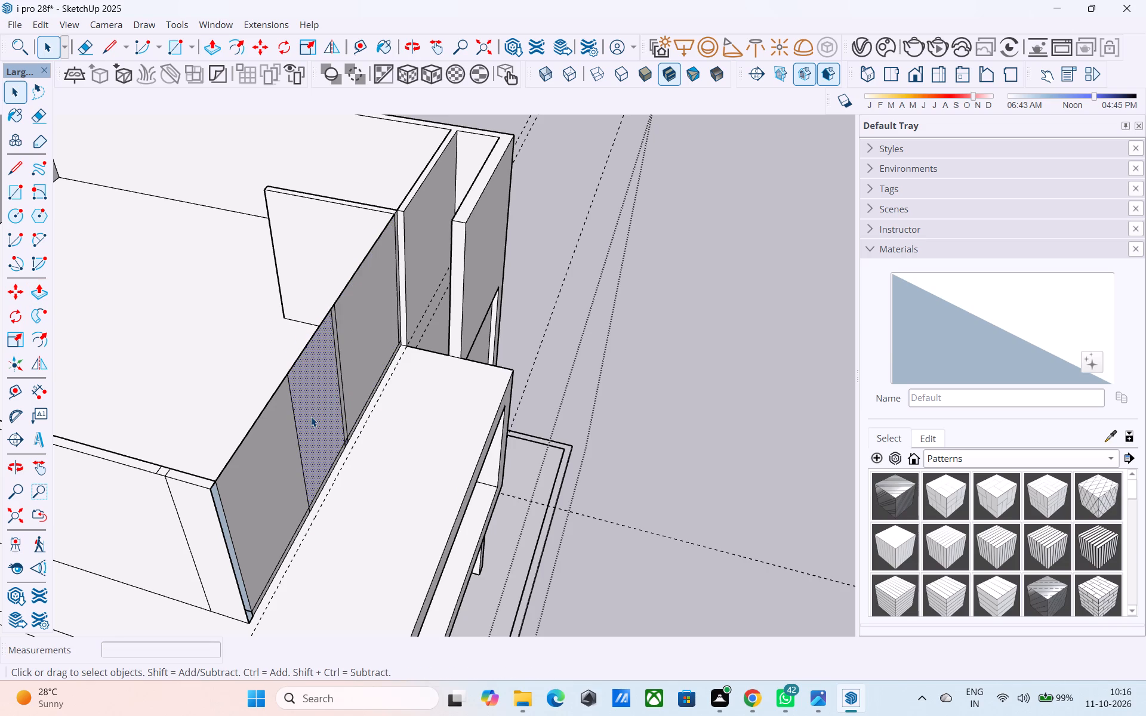
pyautogui.keyDown('shift'); pyautogui.click(276, 442); pyautogui.keyUp('shift')
pyautogui.keyDown('shift'); pyautogui.click(368, 341); pyautogui.keyUp('shift')
pyautogui.press('Delete')
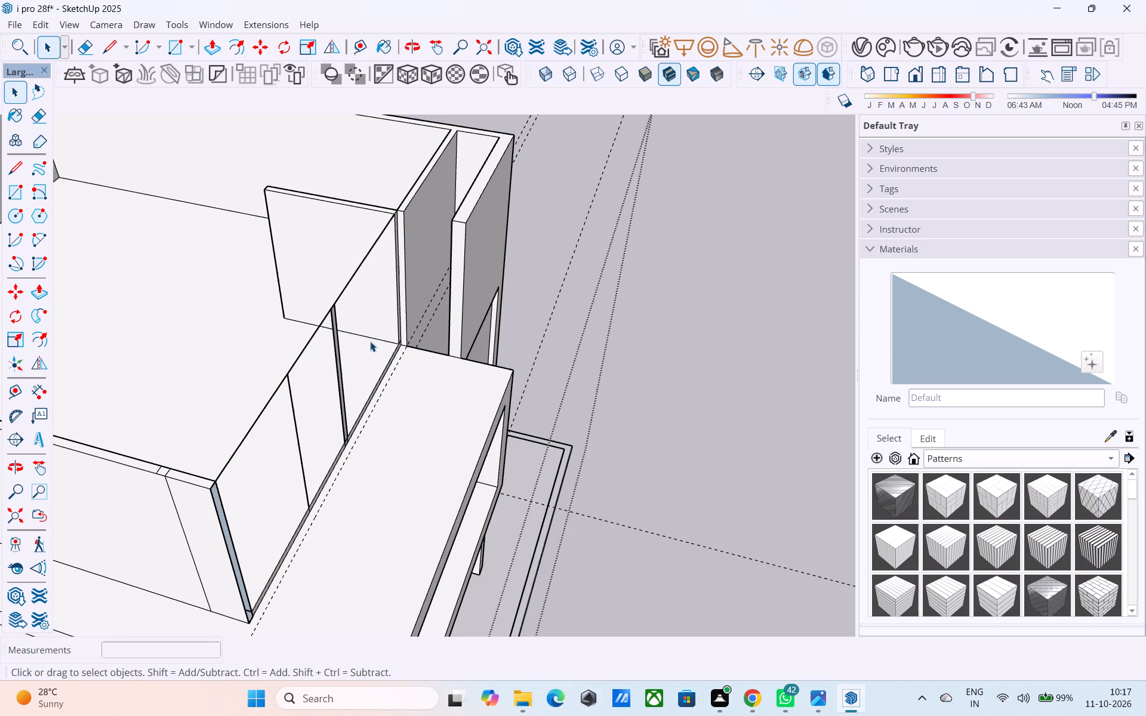
pyautogui.moveTo(369, 339); pyautogui.dragTo(262, 287, button='middle')
pyautogui.press('e')
pyautogui.moveTo(253, 283); pyautogui.dragTo(170, 334)
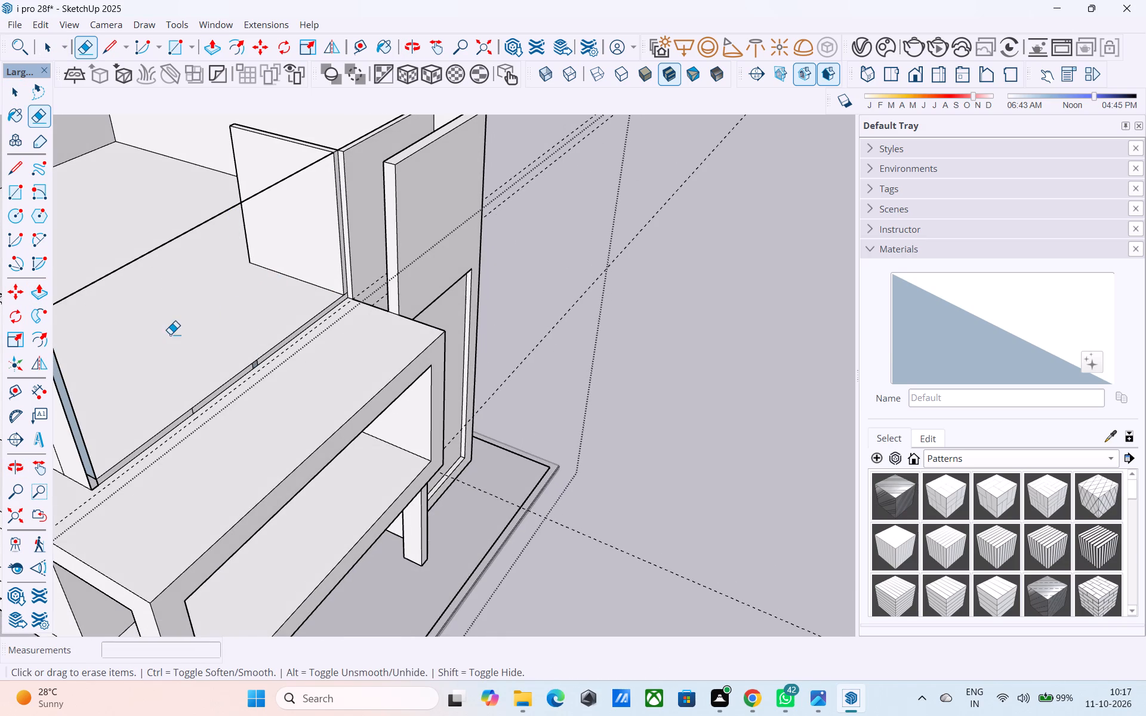
pyautogui.keyDown('shift'); pyautogui.moveTo(190, 328); pyautogui.dragTo(248, 359, button='middle'); pyautogui.keyUp('shift')
pyautogui.moveTo(226, 333); pyautogui.dragTo(166, 260)
pyautogui.moveTo(195, 334); pyautogui.dragTo(230, 303, button='middle')
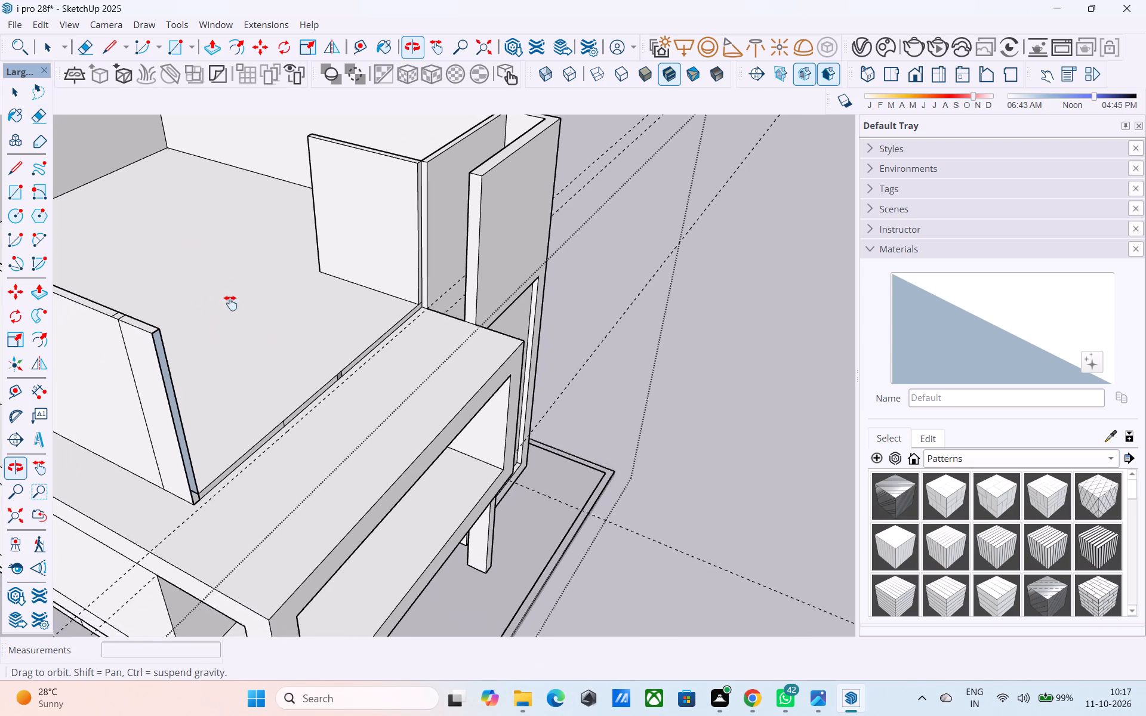
pyautogui.moveTo(230, 303); pyautogui.dragTo(244, 315, button='middle')
# Draw a 12' 6" by 6" rectangle over the open end of the adjoining wall to close it with a face.
pyautogui.press('space')
pyautogui.write('r')
pyautogui.moveTo(229, 345); pyautogui.dragTo(389, 378, button='middle')
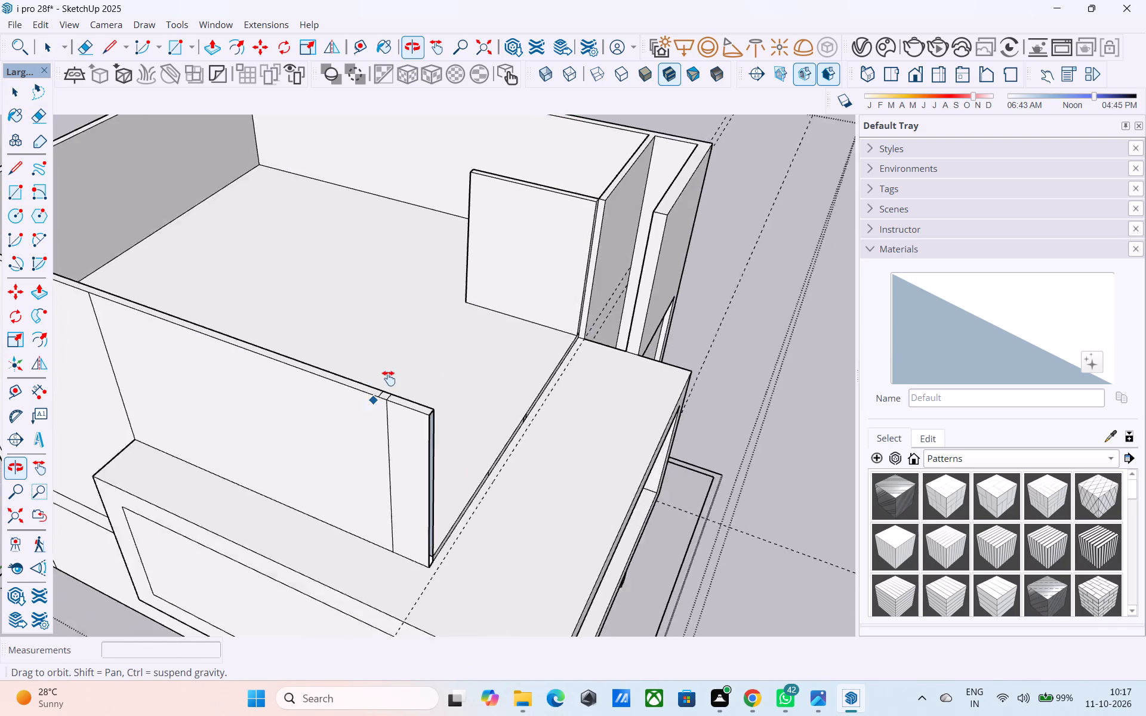
pyautogui.moveTo(389, 378); pyautogui.dragTo(260, 328, button='middle')
pyautogui.scroll(4, 165, 299)
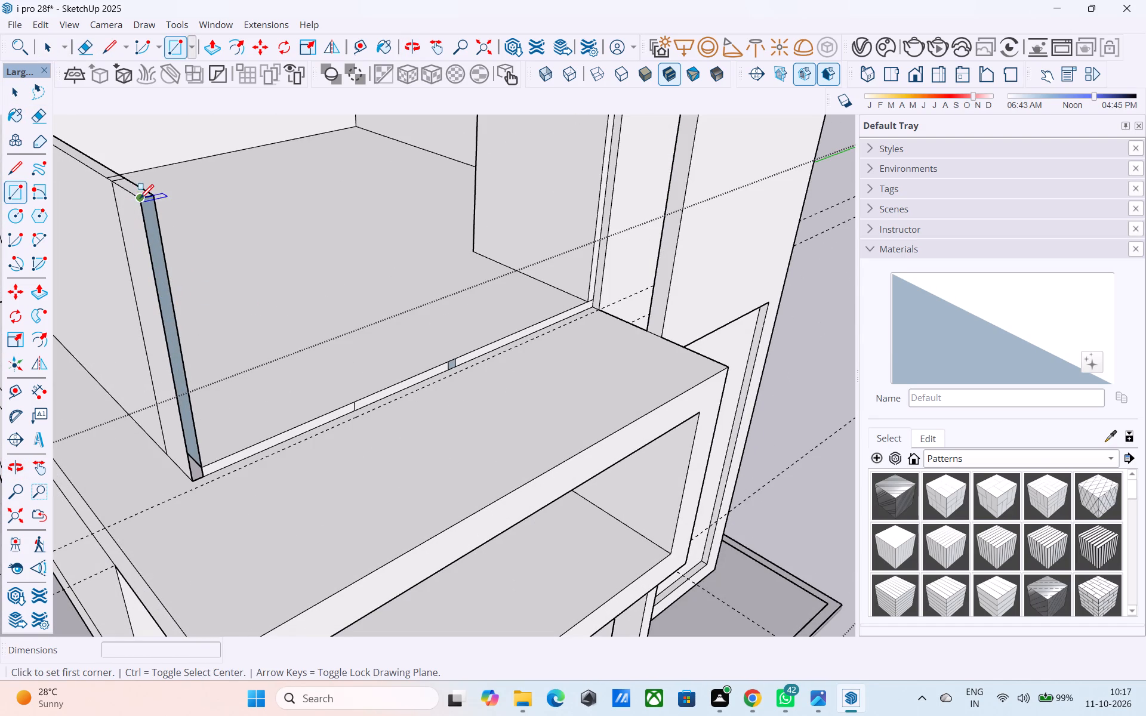
pyautogui.click(139, 199)
pyautogui.click(209, 475)
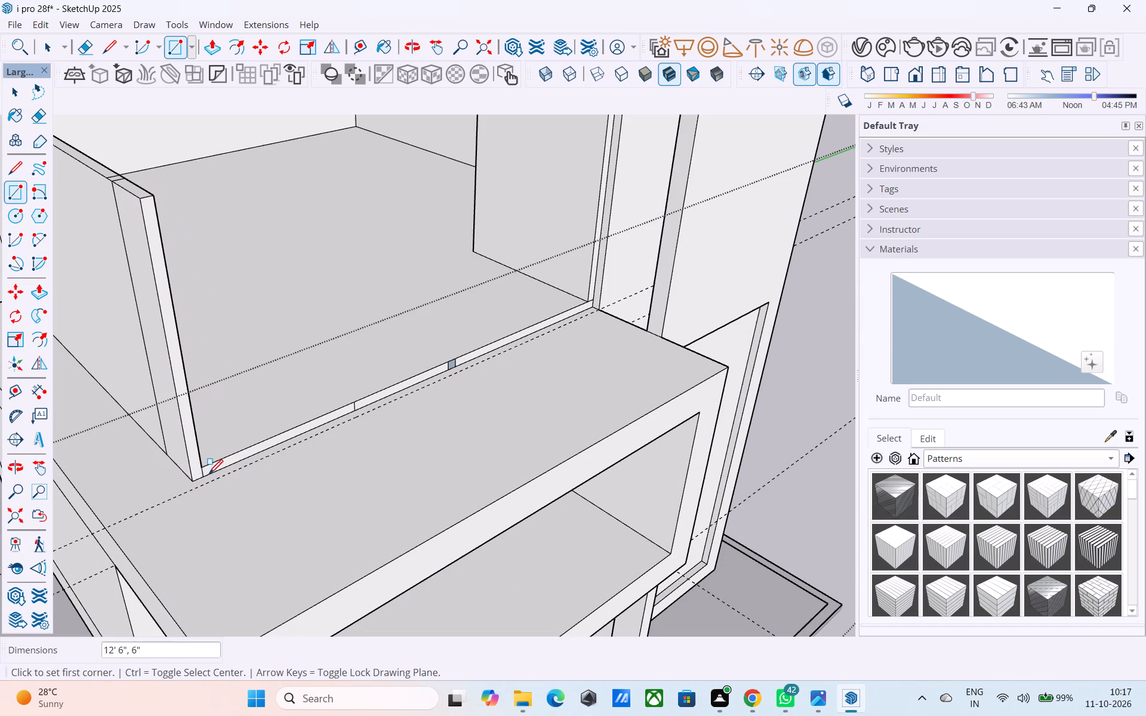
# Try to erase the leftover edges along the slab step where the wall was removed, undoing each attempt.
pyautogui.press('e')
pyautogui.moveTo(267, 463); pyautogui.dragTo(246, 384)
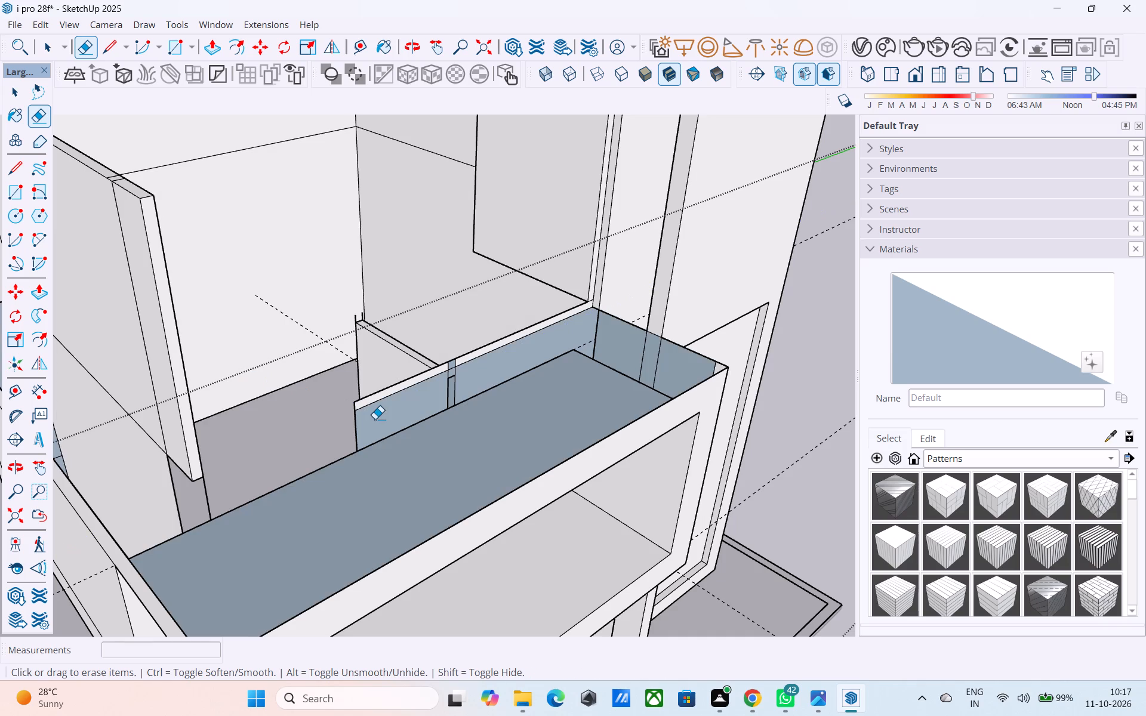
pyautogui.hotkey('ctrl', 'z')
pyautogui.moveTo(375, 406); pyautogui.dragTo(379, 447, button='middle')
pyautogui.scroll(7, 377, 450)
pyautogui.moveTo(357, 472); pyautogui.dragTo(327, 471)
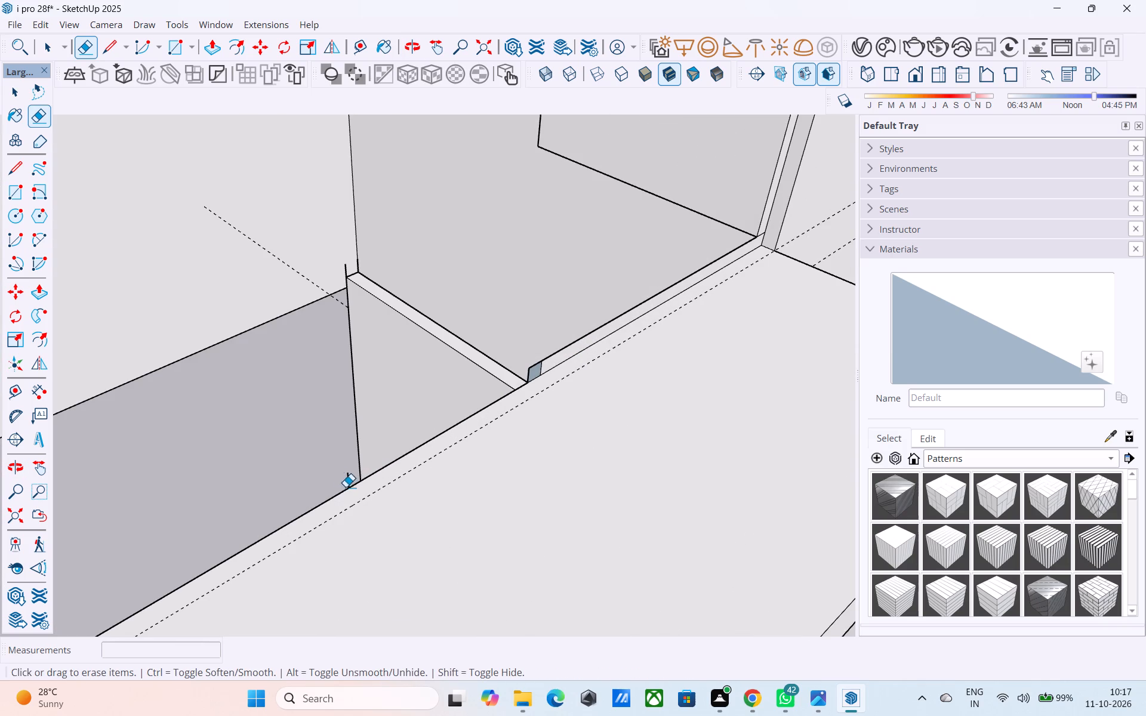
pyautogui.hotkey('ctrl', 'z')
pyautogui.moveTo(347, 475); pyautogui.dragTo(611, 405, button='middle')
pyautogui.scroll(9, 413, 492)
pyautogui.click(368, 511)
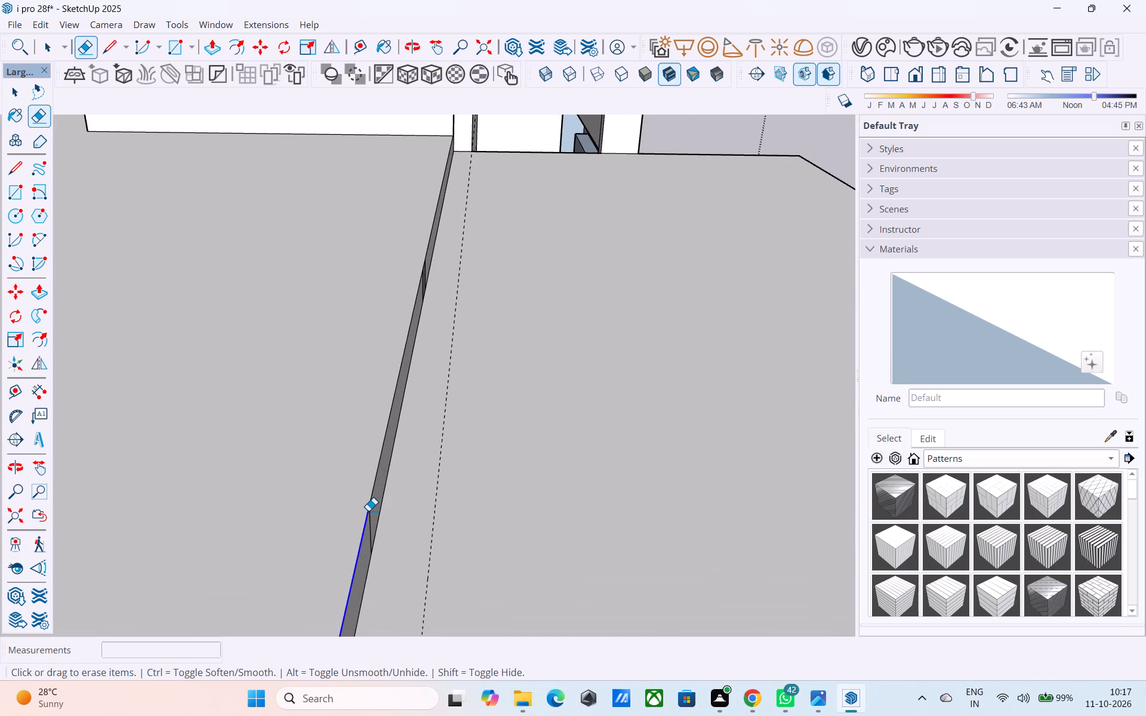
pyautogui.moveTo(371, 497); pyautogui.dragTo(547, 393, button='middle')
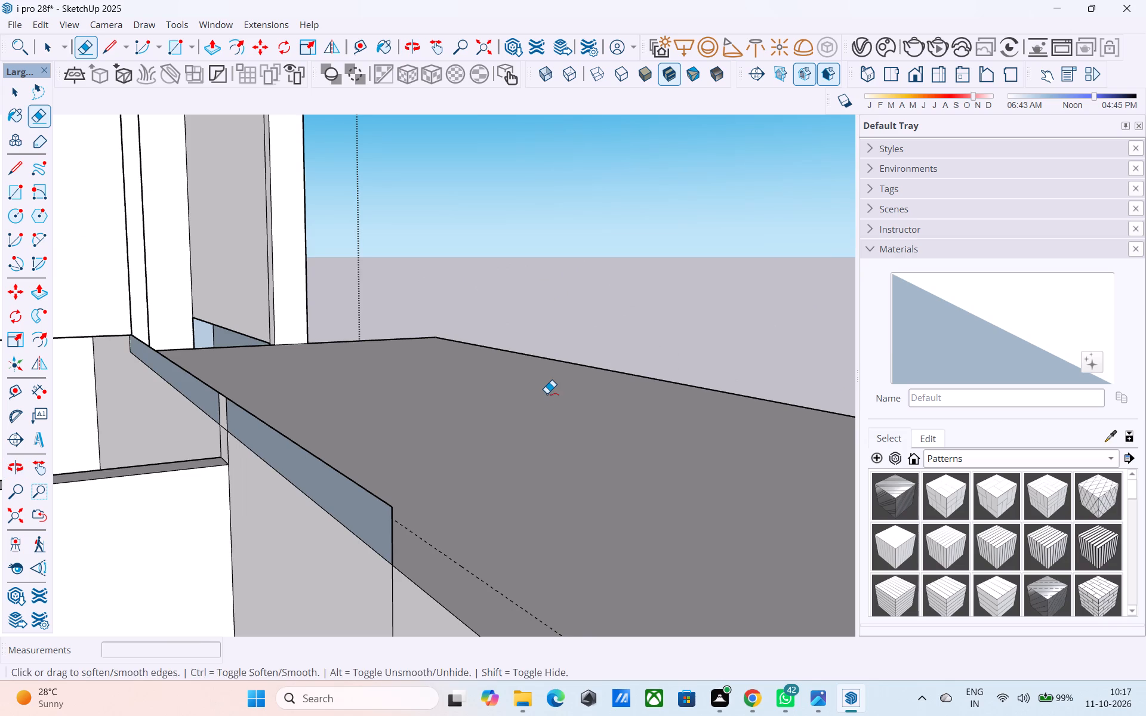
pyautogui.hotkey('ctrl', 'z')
# Push/Pull the lower terrace slab's top up 6" to bring it flush with the room floor.
pyautogui.press('space')
pyautogui.moveTo(511, 403); pyautogui.dragTo(282, 401, button='middle')
pyautogui.scroll(-4, 281, 399)
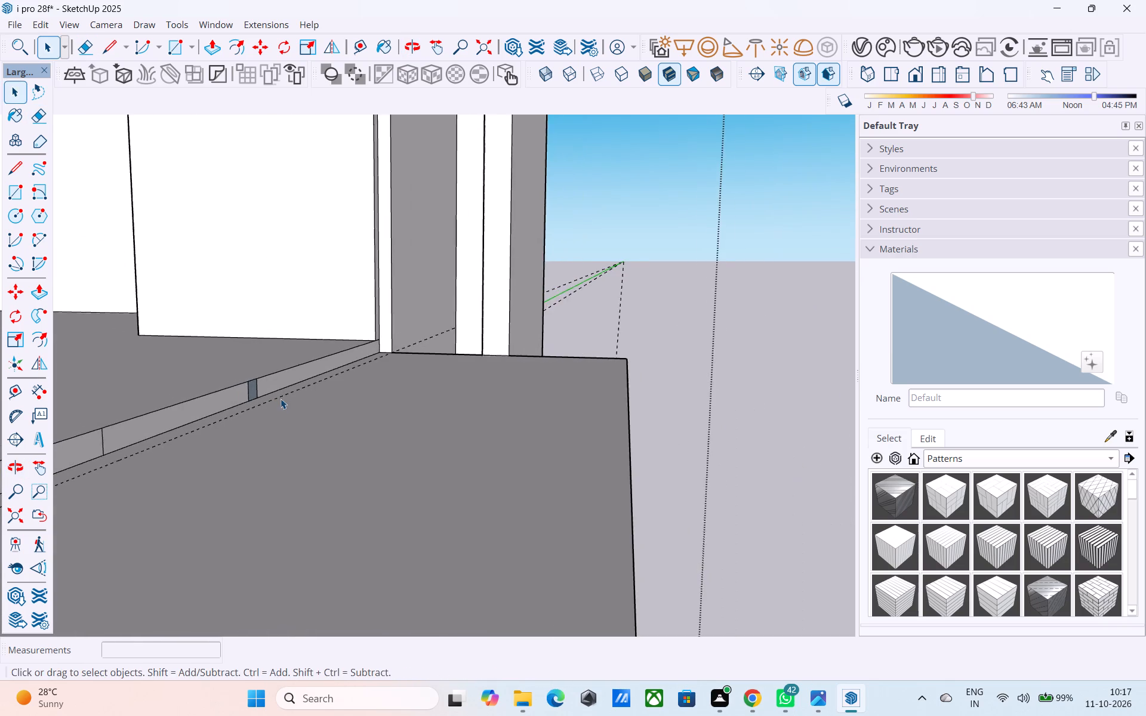
pyautogui.moveTo(281, 399); pyautogui.dragTo(442, 414, button='middle')
pyautogui.click(459, 428)
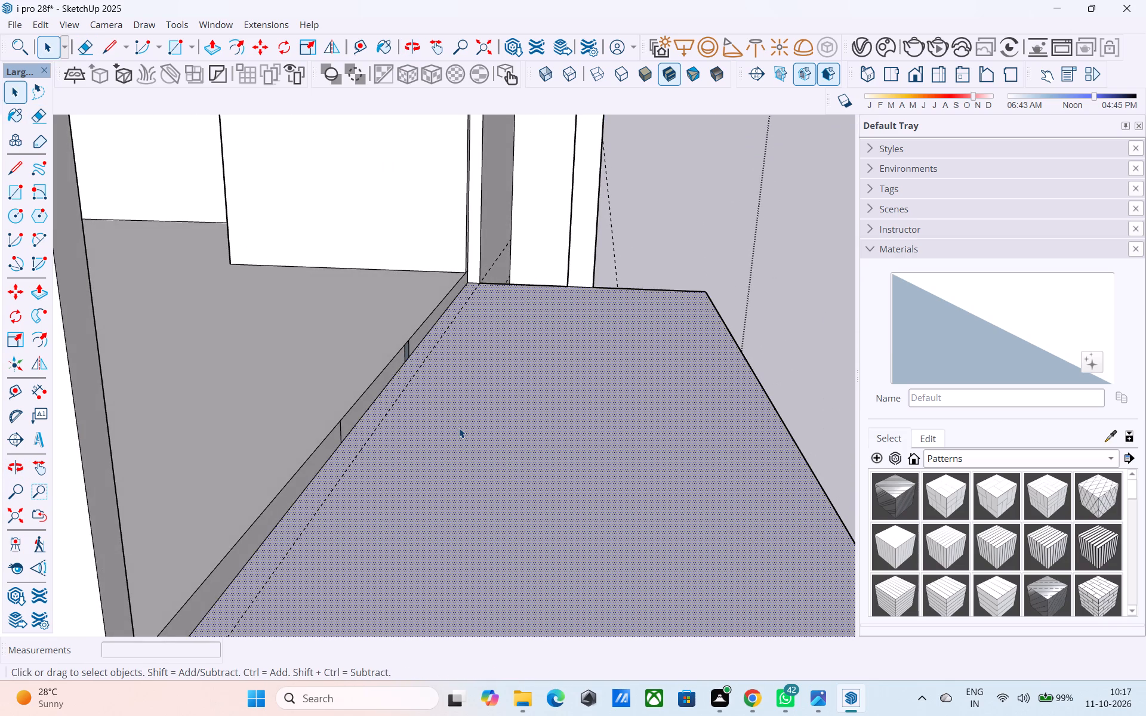
pyautogui.press('p')
pyautogui.click(459, 428)
pyautogui.click(288, 433)
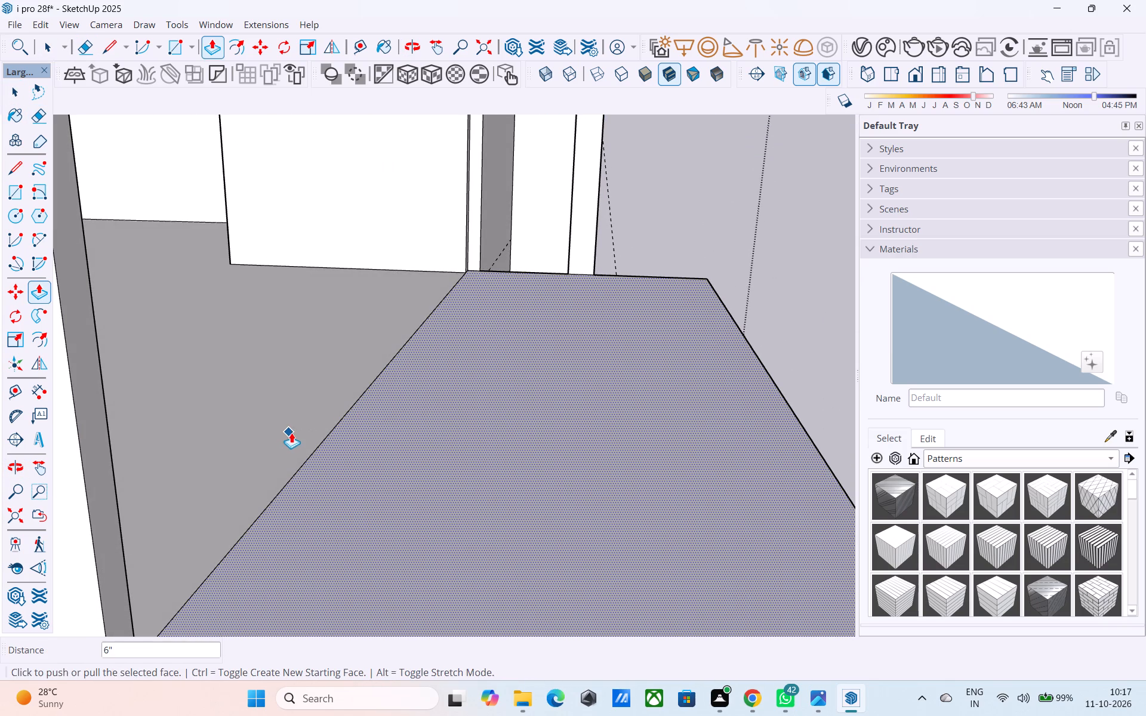
# Erase the dividing edge segments between the room floor and the raised terrace slab.
pyautogui.press('space')
pyautogui.press('e')
pyautogui.moveTo(356, 456); pyautogui.dragTo(295, 425)
pyautogui.scroll(-5, 435, 397)
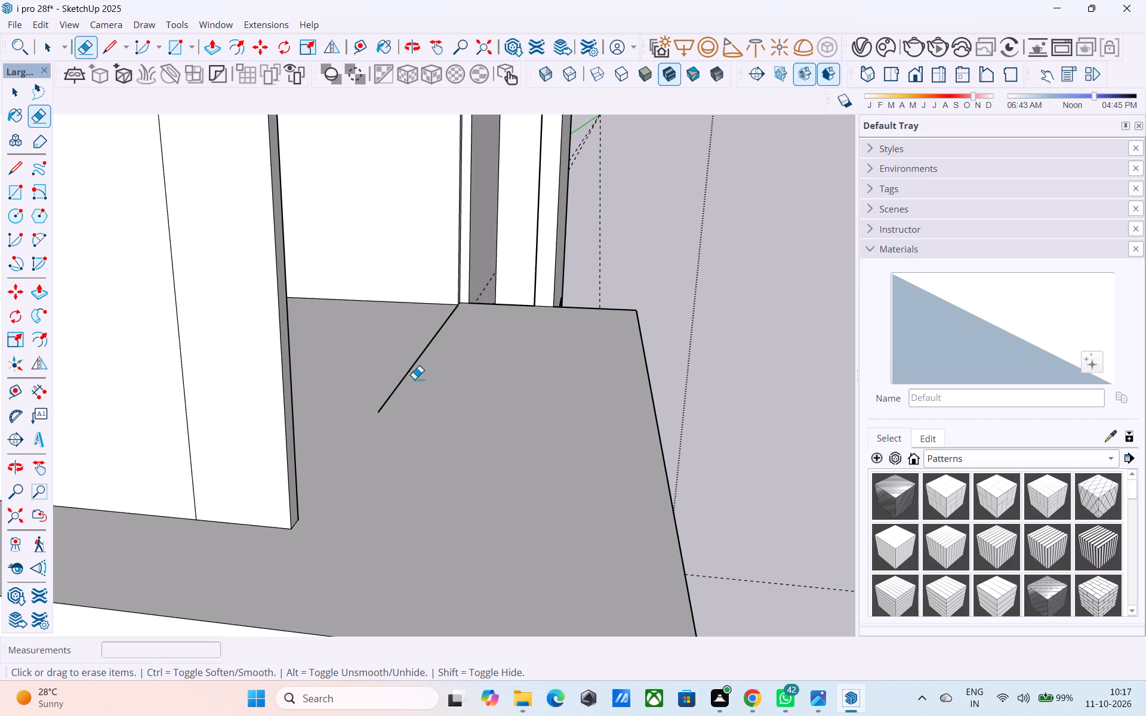
pyautogui.moveTo(412, 378); pyautogui.dragTo(398, 378)
pyautogui.click(414, 371)
pyautogui.moveTo(433, 353); pyautogui.dragTo(421, 352)
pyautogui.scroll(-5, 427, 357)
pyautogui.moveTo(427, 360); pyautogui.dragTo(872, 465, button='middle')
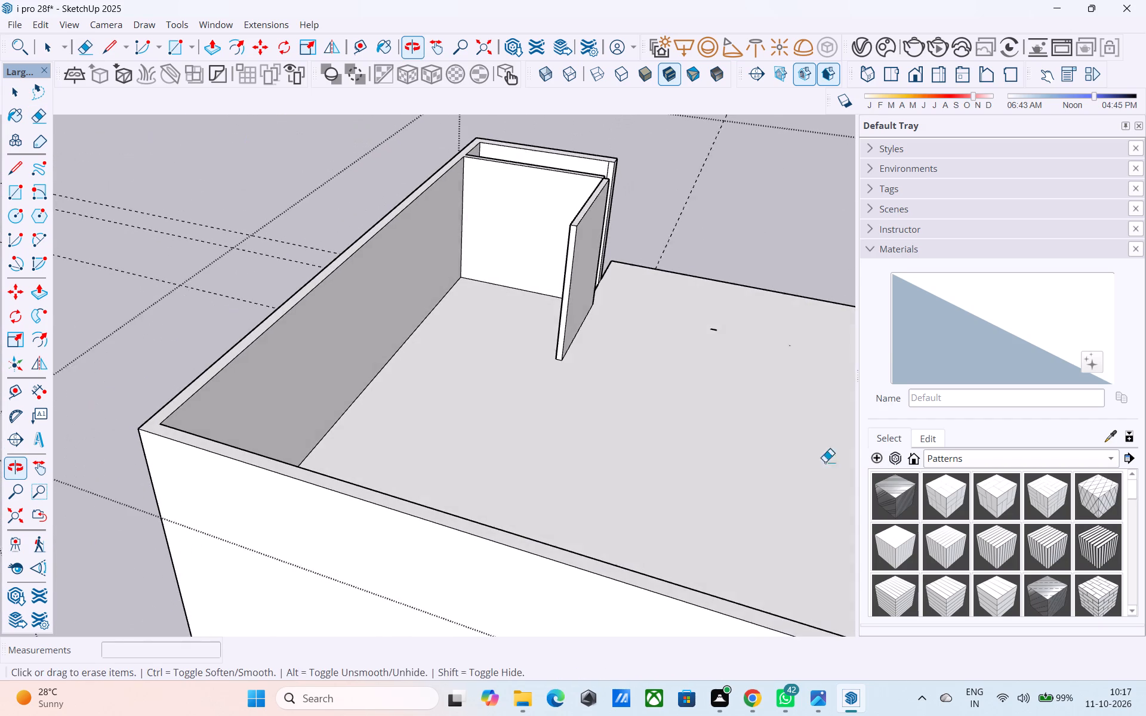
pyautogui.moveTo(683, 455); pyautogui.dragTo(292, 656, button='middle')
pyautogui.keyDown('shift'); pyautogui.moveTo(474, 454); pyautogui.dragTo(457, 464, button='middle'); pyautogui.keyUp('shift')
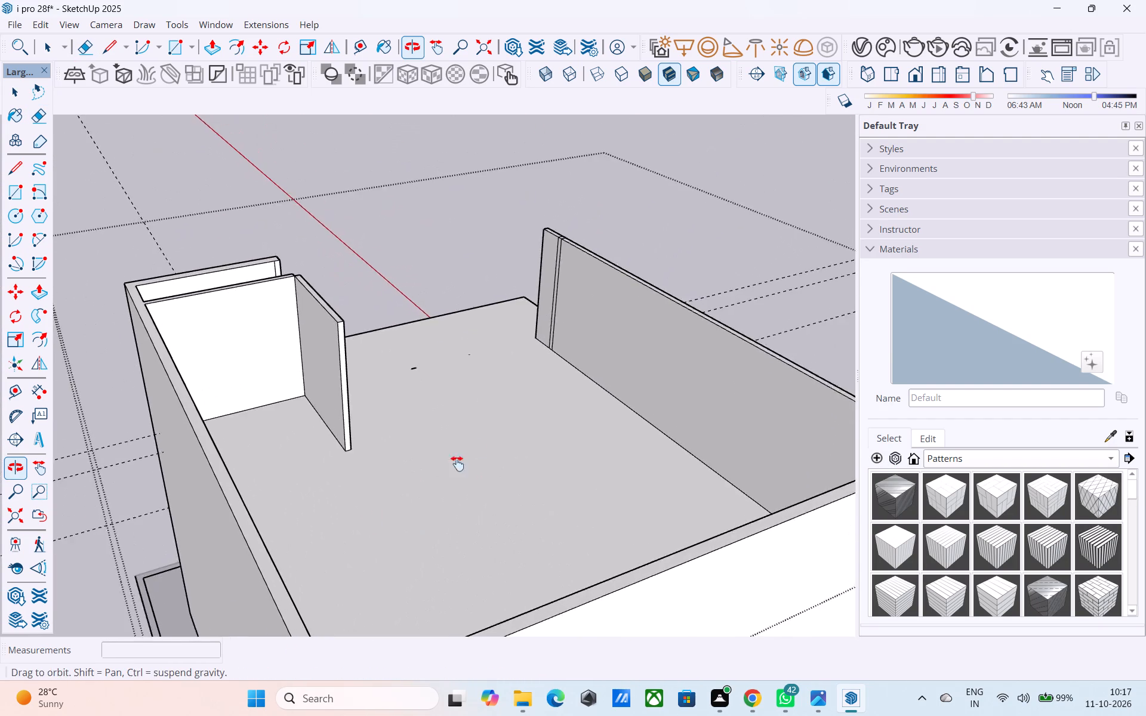
# Push/Pull the narrow vertical strip on the long side wall across the storey until it meets the partition opposite.
pyautogui.keyDown('shift'); pyautogui.moveTo(457, 464); pyautogui.dragTo(523, 658, button='middle'); pyautogui.keyUp('shift')
pyautogui.moveTo(605, 502); pyautogui.dragTo(489, 483, button='middle')
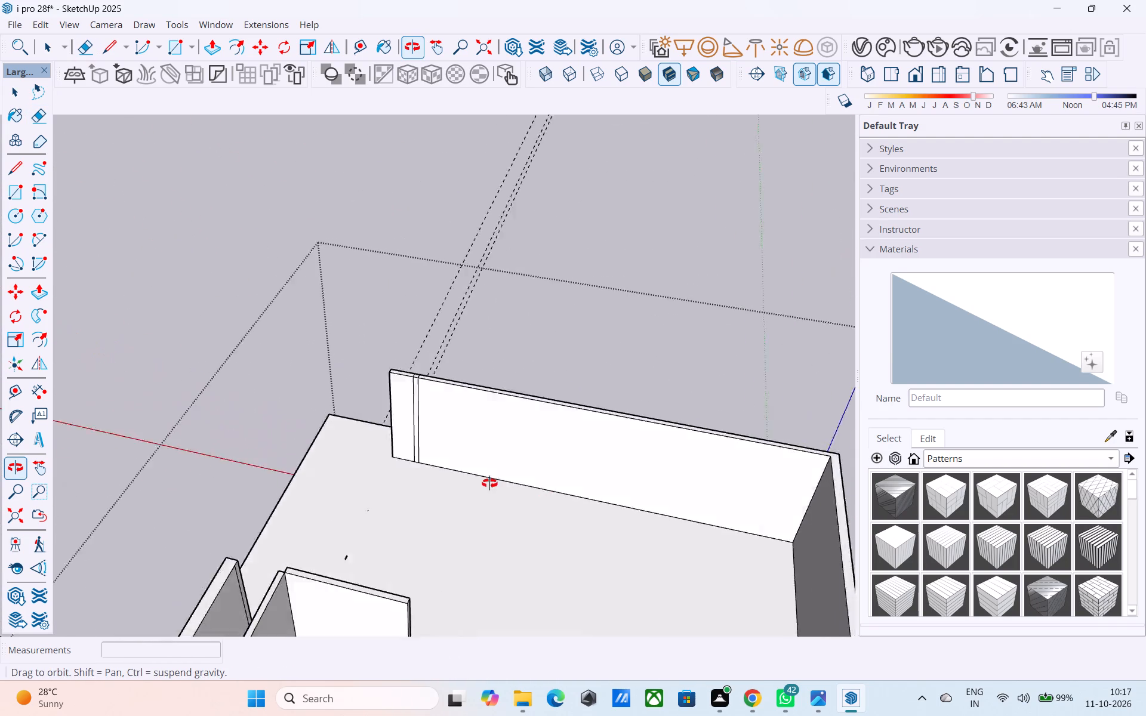
pyautogui.moveTo(489, 483); pyautogui.dragTo(539, 481, button='middle')
pyautogui.scroll(9, 489, 439)
pyautogui.press('space')
pyautogui.click(446, 399)
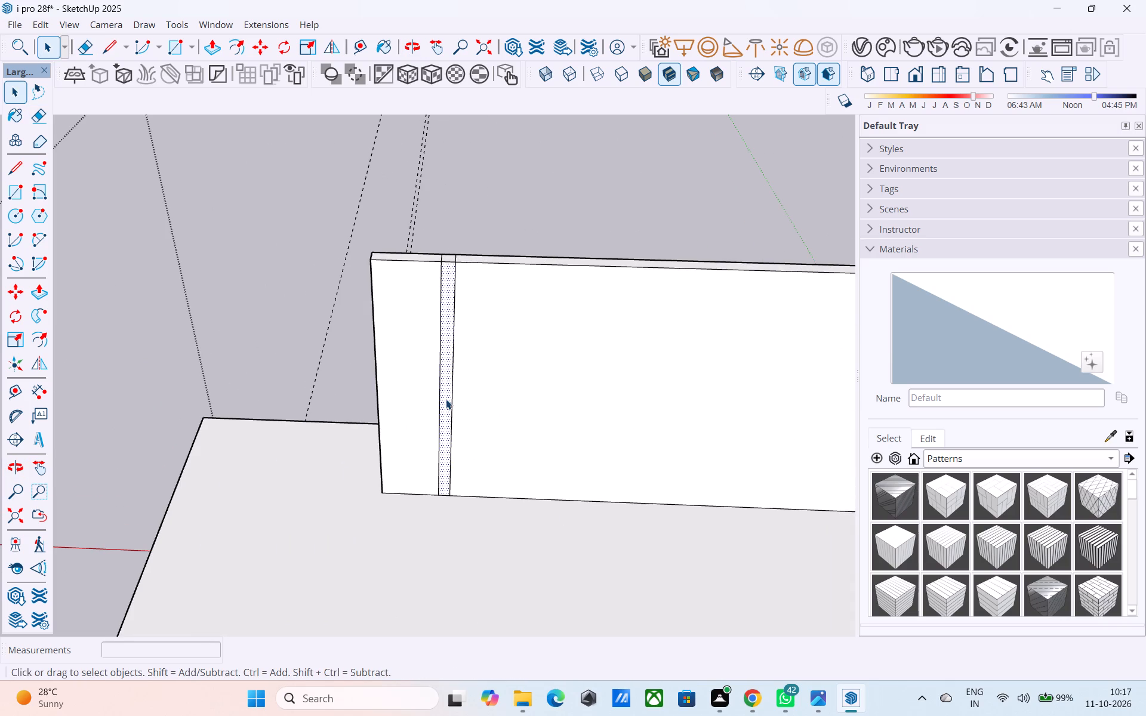
pyautogui.press('p')
pyautogui.click(446, 399)
pyautogui.scroll(-3, 448, 416)
pyautogui.moveTo(447, 422); pyautogui.dragTo(189, 428, button='middle')
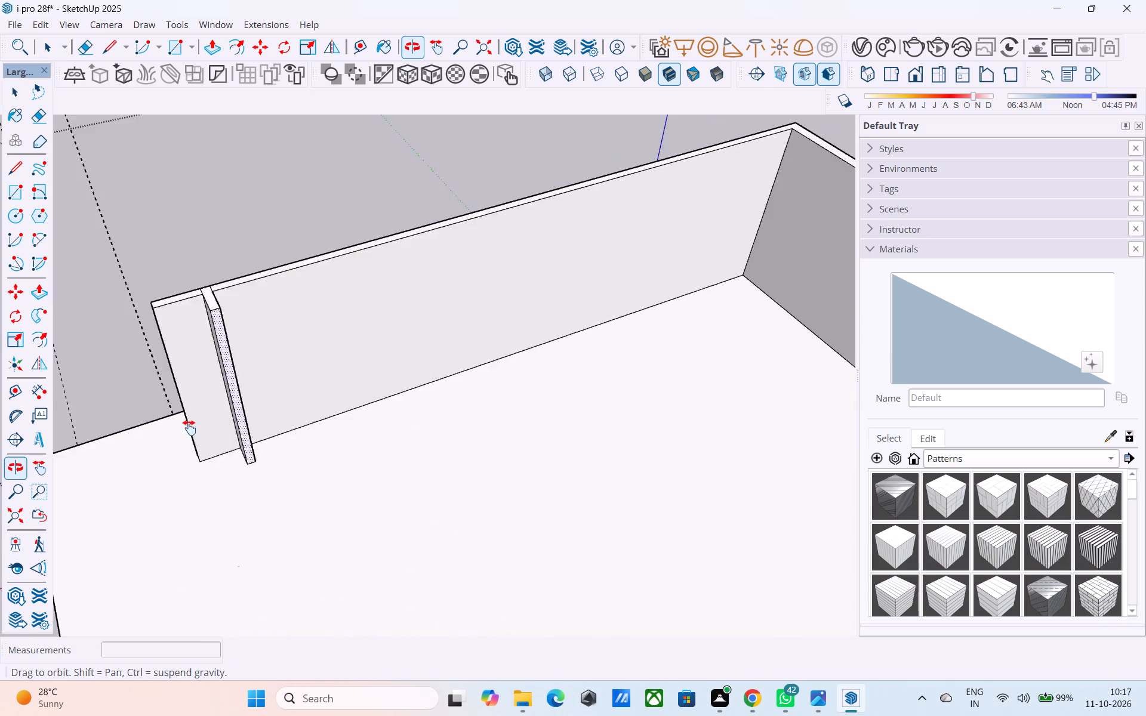
pyautogui.moveTo(189, 428); pyautogui.dragTo(298, 430, button='middle')
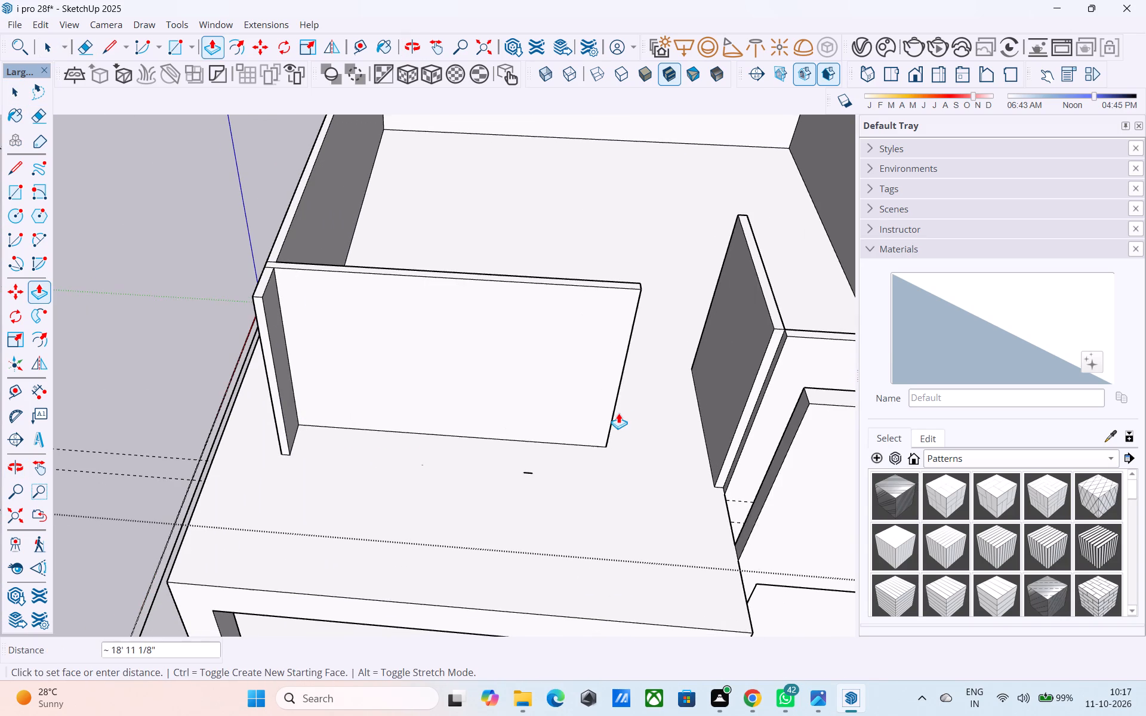
pyautogui.moveTo(618, 413); pyautogui.dragTo(487, 412, button='middle')
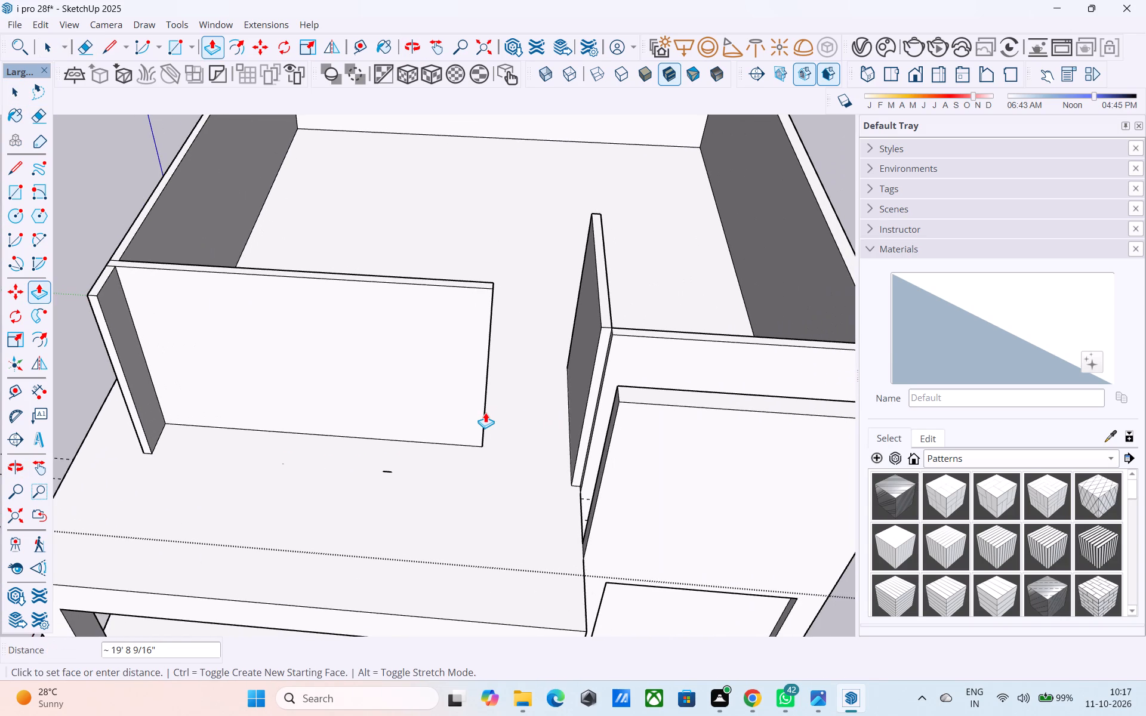
pyautogui.click(594, 381)
pyautogui.press('space')
pyautogui.scroll(-1, 424, 368)
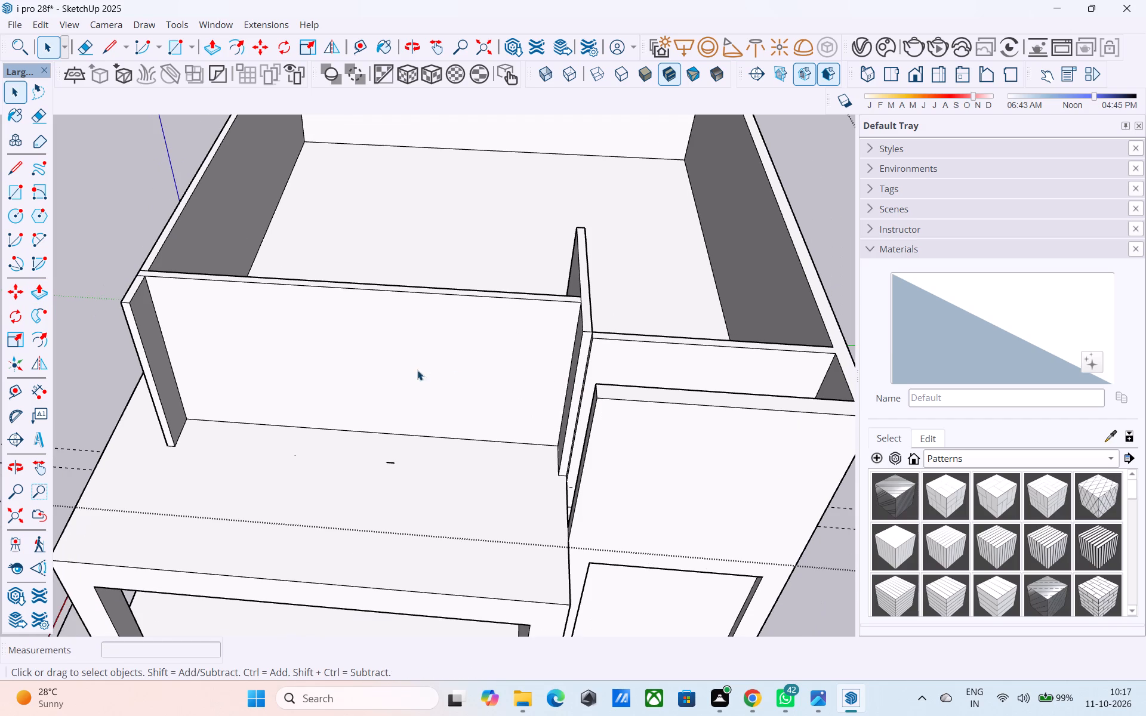
# Push/Pull the side wall's projecting end back flush with the new cross wall and erase the leftover vertical edge.
pyautogui.keyDown('shift'); pyautogui.moveTo(302, 376); pyautogui.dragTo(491, 394, button='middle'); pyautogui.keyUp('shift')
pyautogui.scroll(4, 552, 371)
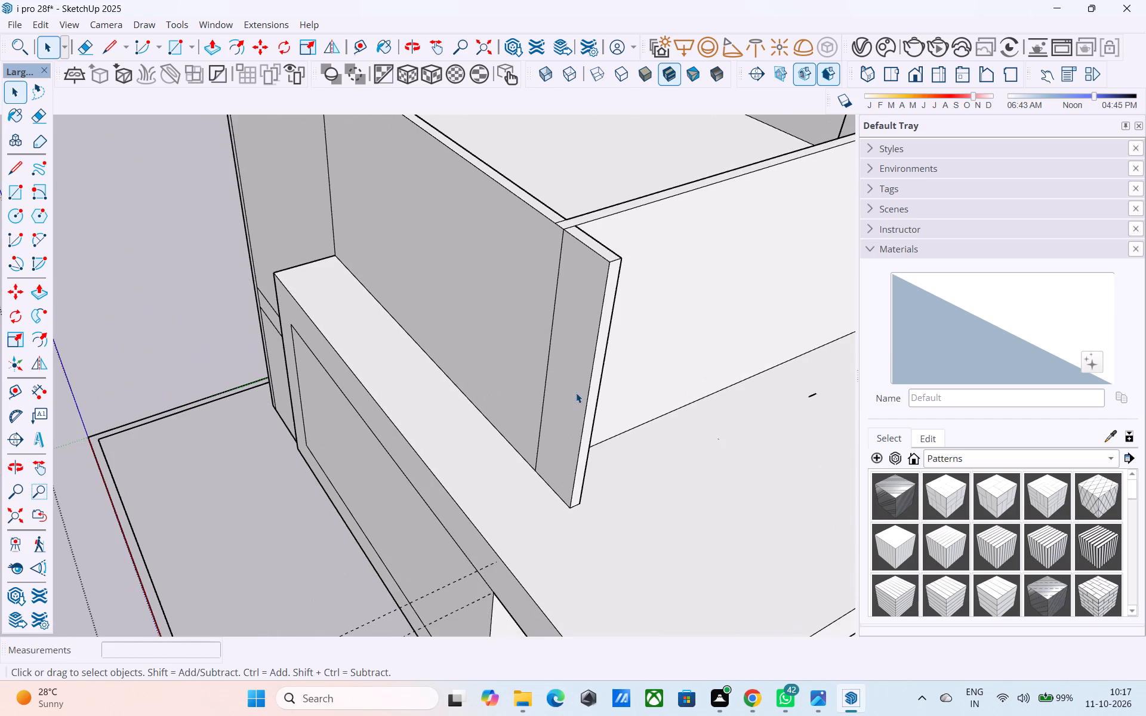
pyautogui.moveTo(609, 442); pyautogui.dragTo(597, 431, button='middle')
pyautogui.scroll(3, 596, 430)
pyautogui.click(575, 399)
pyautogui.press('p')
pyautogui.click(575, 399)
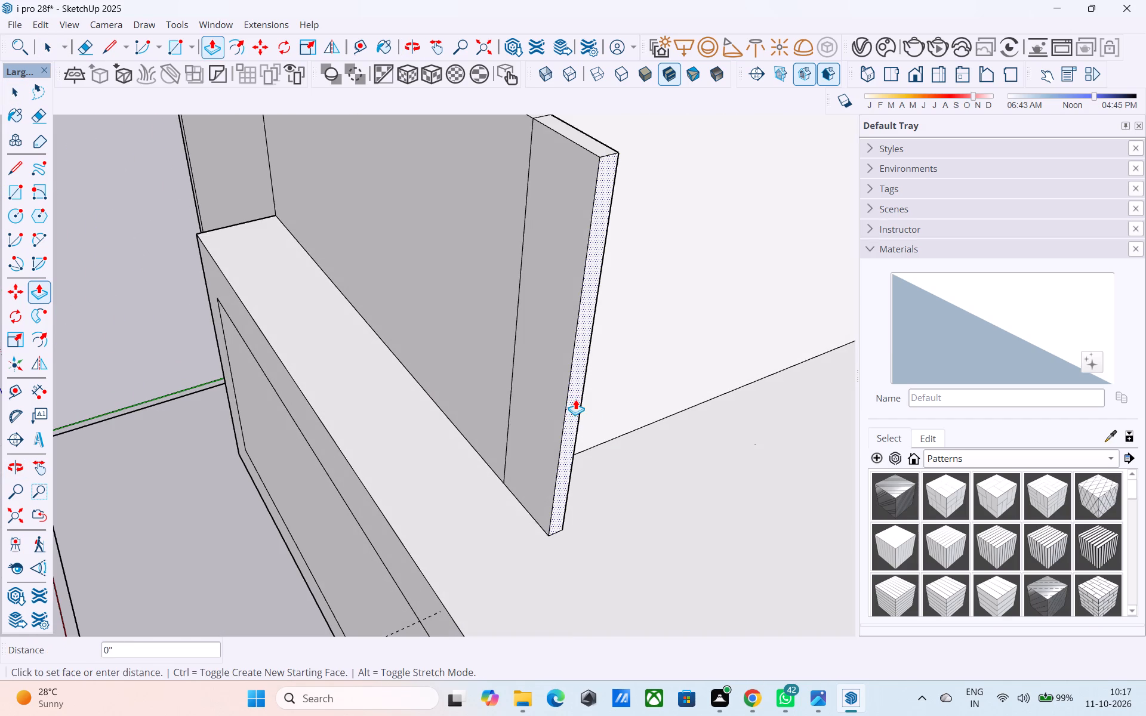
pyautogui.click(604, 262)
pyautogui.press('space')
pyautogui.press('w')
pyautogui.press('e')
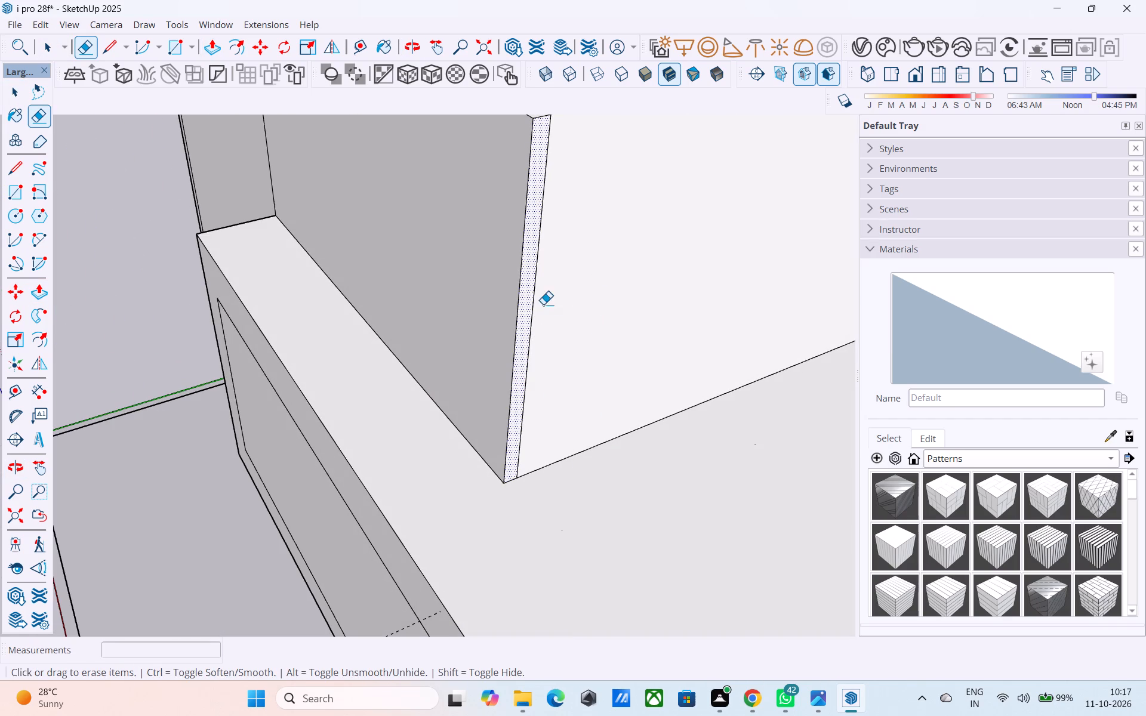
pyautogui.click(529, 307)
pyautogui.press('space')
# Erase the small stray edge on the terrace floor in front of the new cross wall.
pyautogui.scroll(-13, 518, 328)
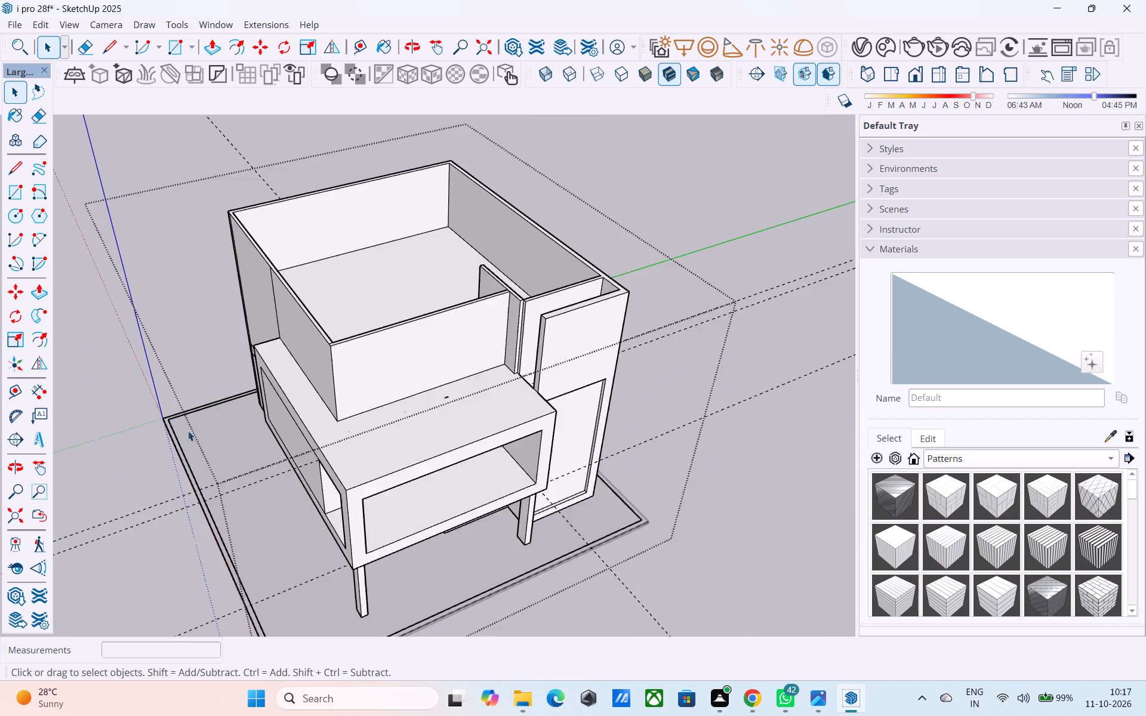
pyautogui.scroll(4, 460, 368)
pyautogui.press('e')
pyautogui.moveTo(411, 412); pyautogui.dragTo(393, 418)
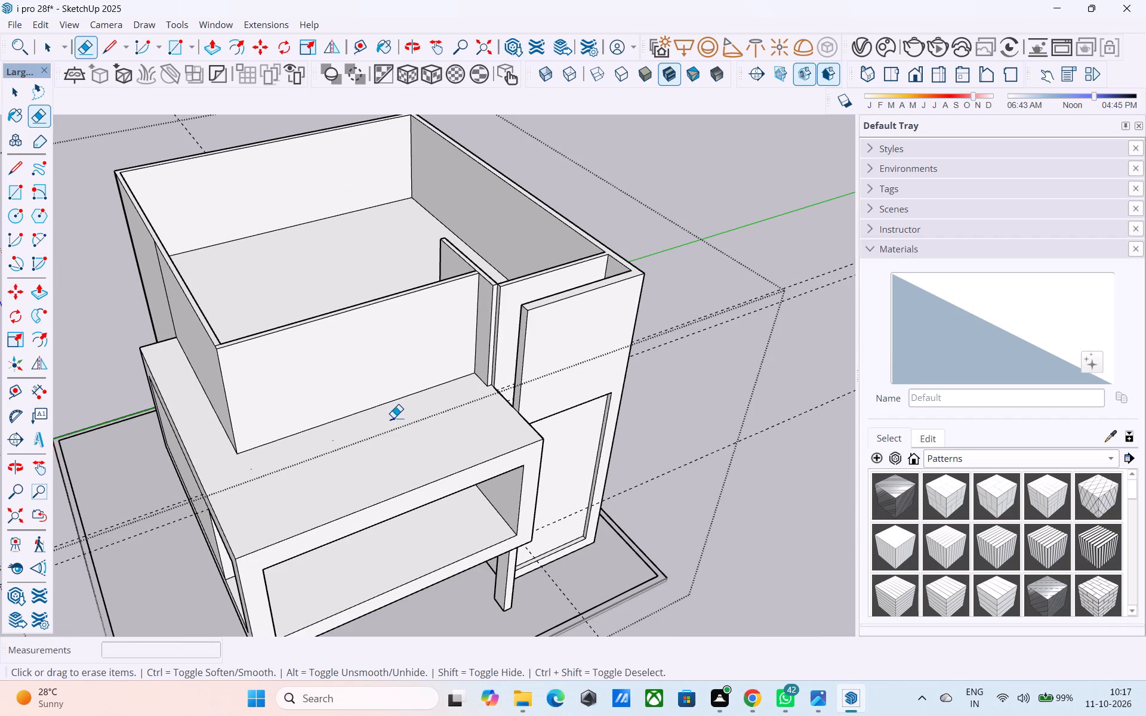
pyautogui.moveTo(393, 418); pyautogui.dragTo(392, 418)
pyautogui.press('space')
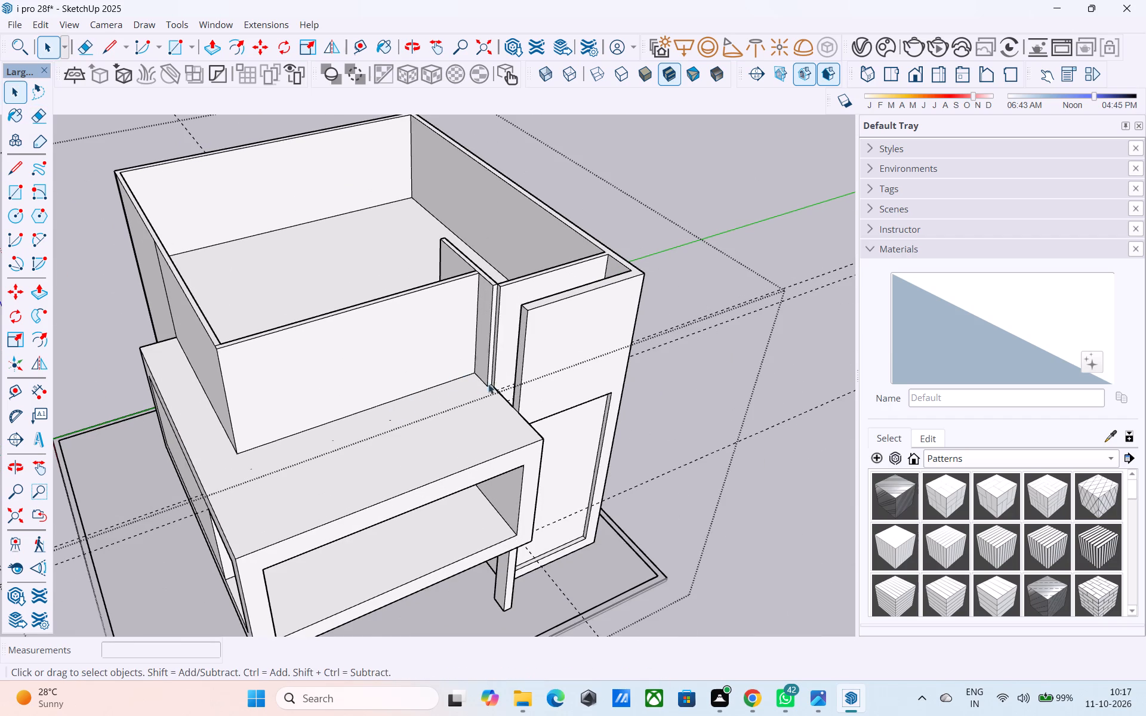
# Draw two 6" lines across the partition's top, continuing both sides of the new cross wall.
pyautogui.moveTo(506, 379); pyautogui.dragTo(509, 403, button='middle')
pyautogui.scroll(8, 485, 371)
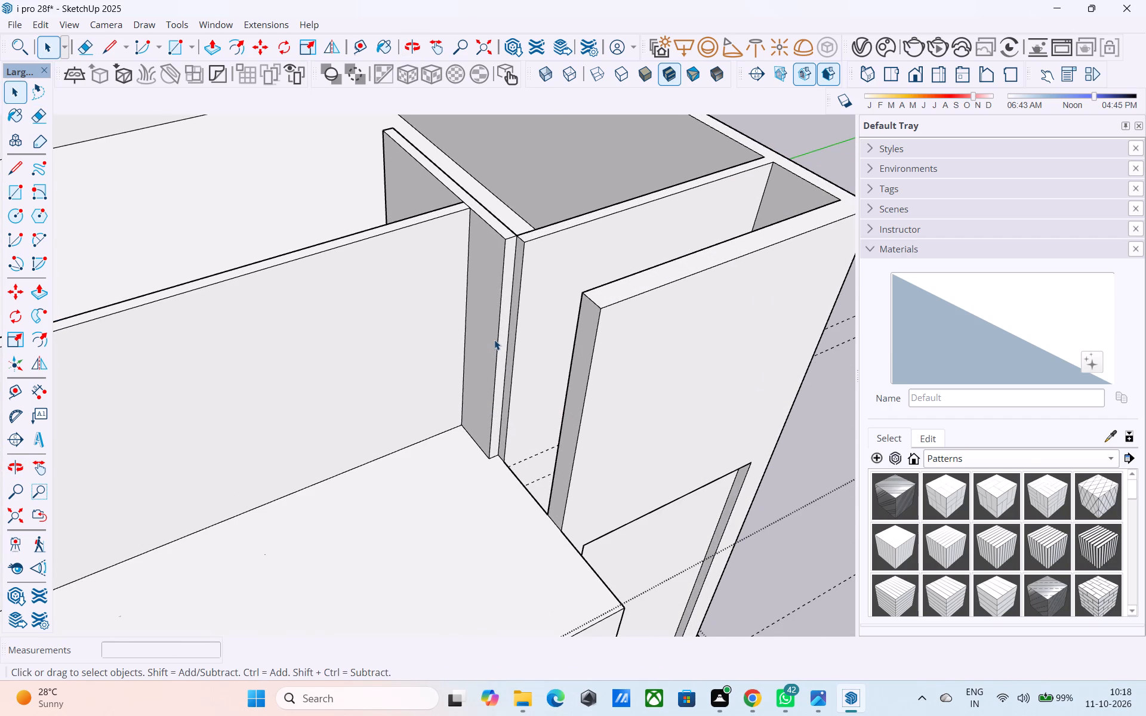
pyautogui.moveTo(494, 340); pyautogui.dragTo(489, 382, button='middle')
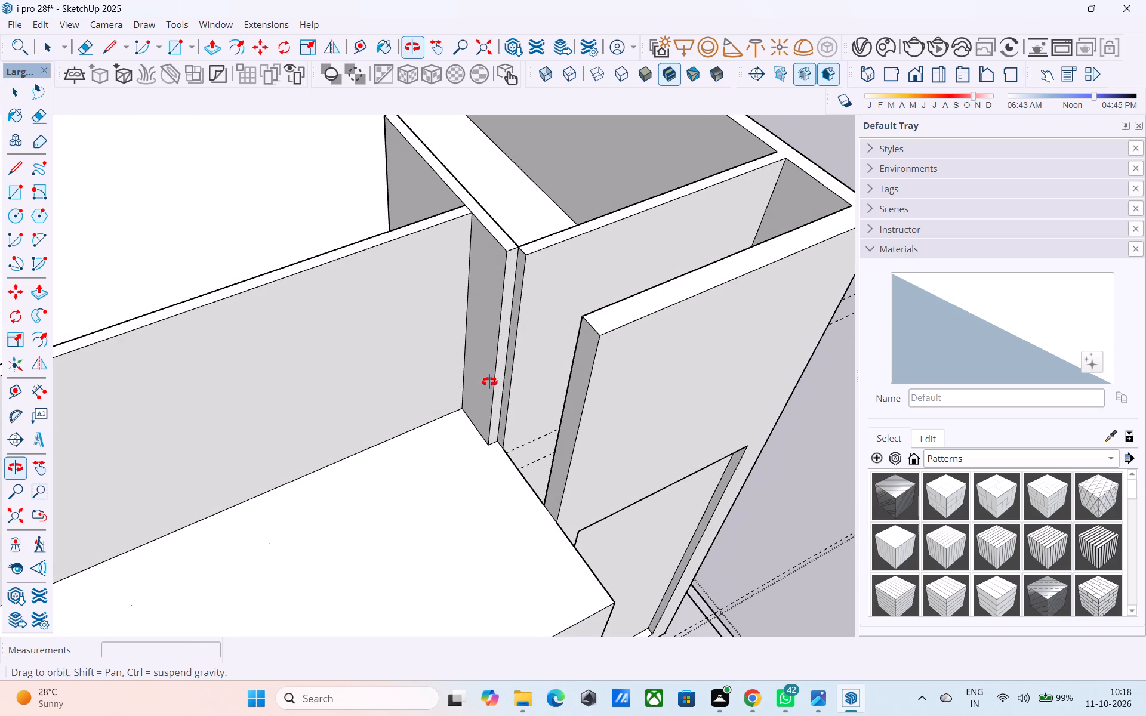
pyautogui.moveTo(489, 382); pyautogui.dragTo(458, 515, button='middle')
pyautogui.keyDown('shift'); pyautogui.moveTo(464, 388); pyautogui.dragTo(476, 430, button='middle'); pyautogui.keyUp('shift')
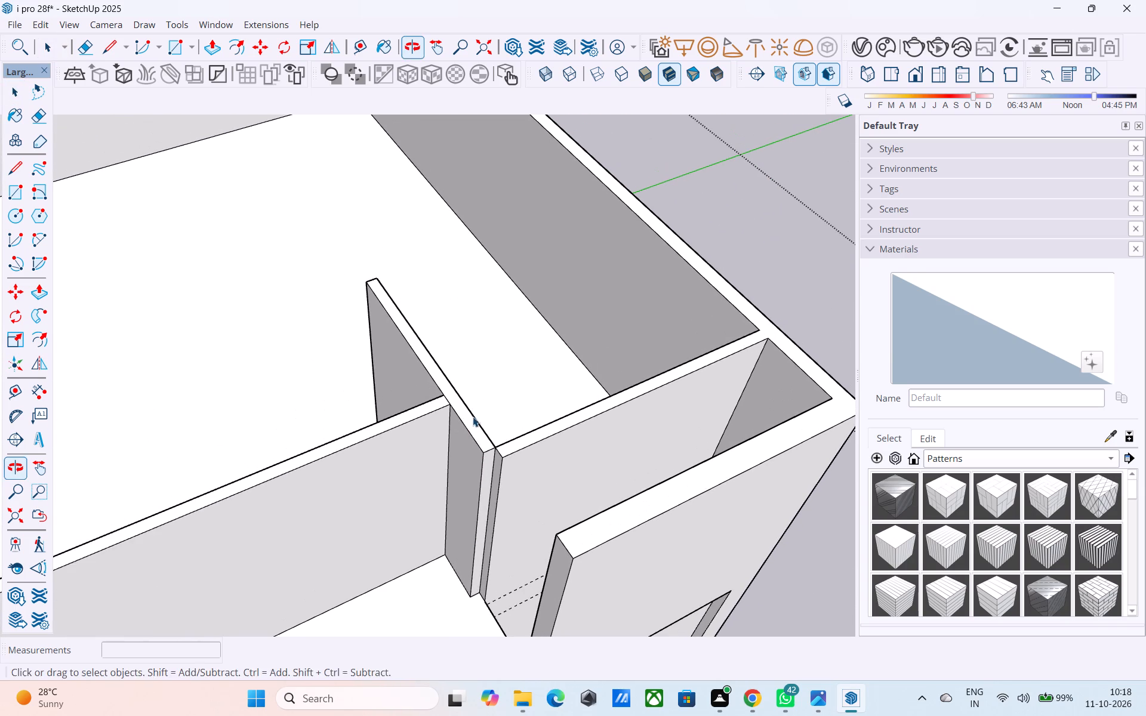
pyautogui.press('l')
pyautogui.click(445, 394)
pyautogui.click(455, 390)
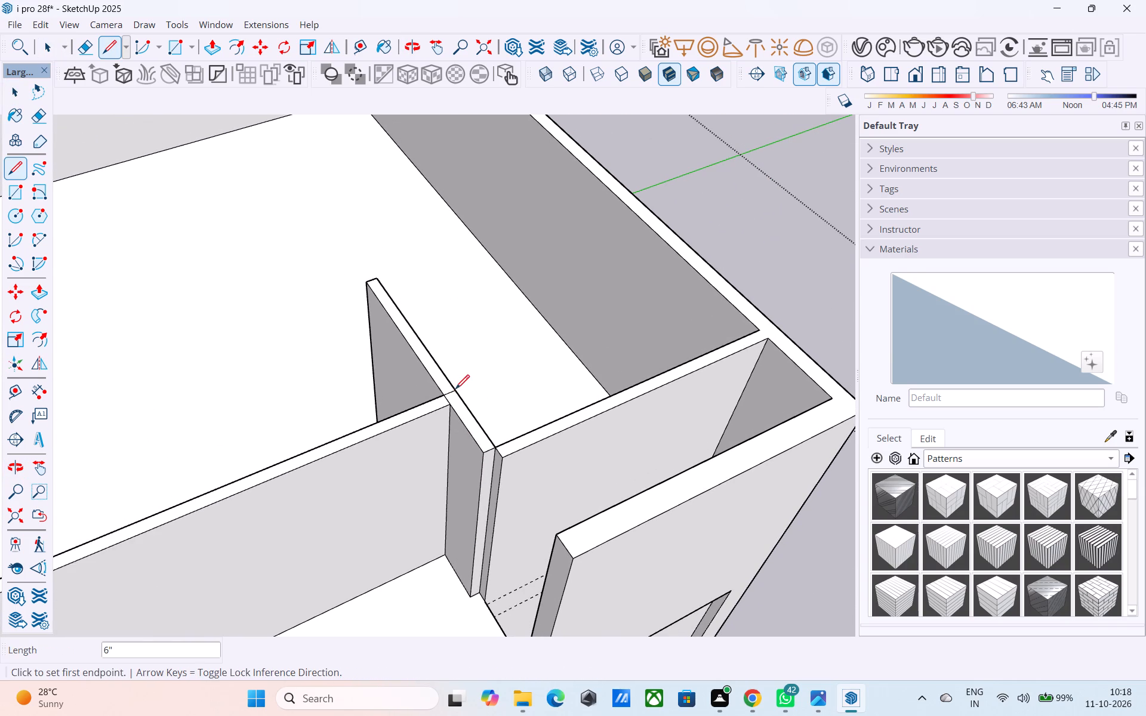
pyautogui.click(451, 408)
pyautogui.click(463, 401)
# Draw two 12' vertical lines down the partition's far face from those top lines to outline a wall-thickness strip.
pyautogui.keyDown('shift'); pyautogui.moveTo(519, 389); pyautogui.dragTo(214, 289, button='middle'); pyautogui.keyUp('shift')
pyautogui.scroll(-4, 195, 287)
pyautogui.keyDown('shift'); pyautogui.moveTo(403, 470); pyautogui.dragTo(341, 402, button='middle'); pyautogui.keyUp('shift')
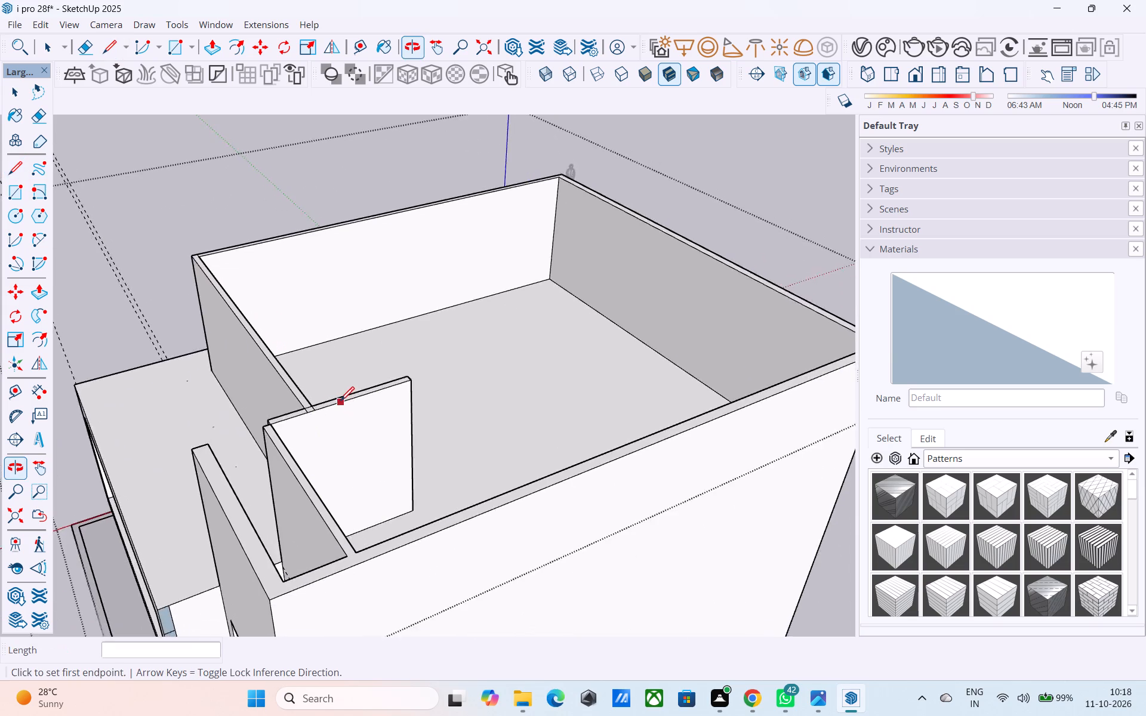
pyautogui.scroll(8, 340, 402)
pyautogui.click(277, 416)
pyautogui.moveTo(330, 507); pyautogui.dragTo(236, 412, button='middle')
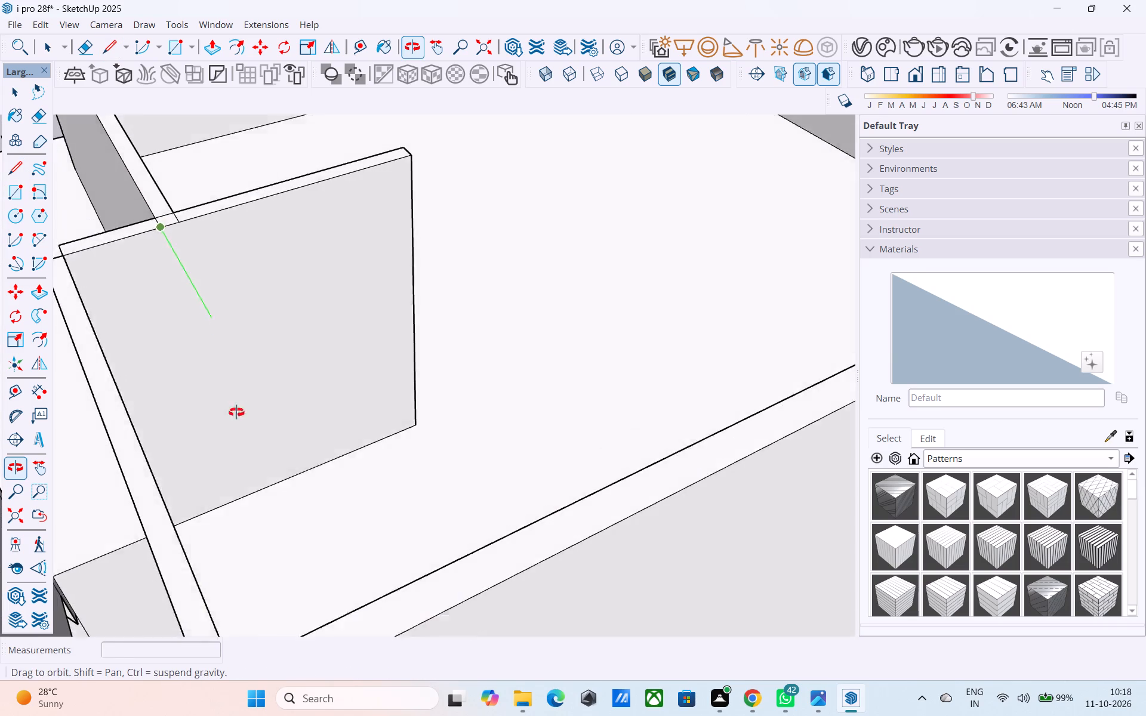
pyautogui.moveTo(236, 412); pyautogui.dragTo(236, 413, button='middle')
pyautogui.click(234, 490)
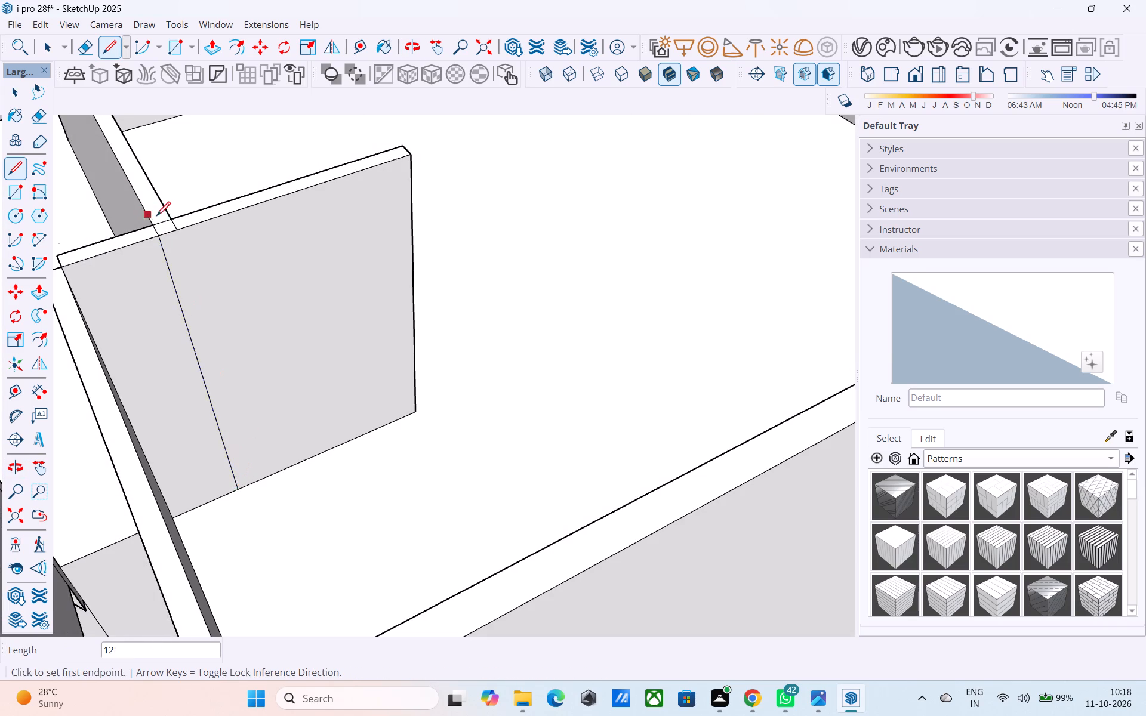
pyautogui.click(172, 230)
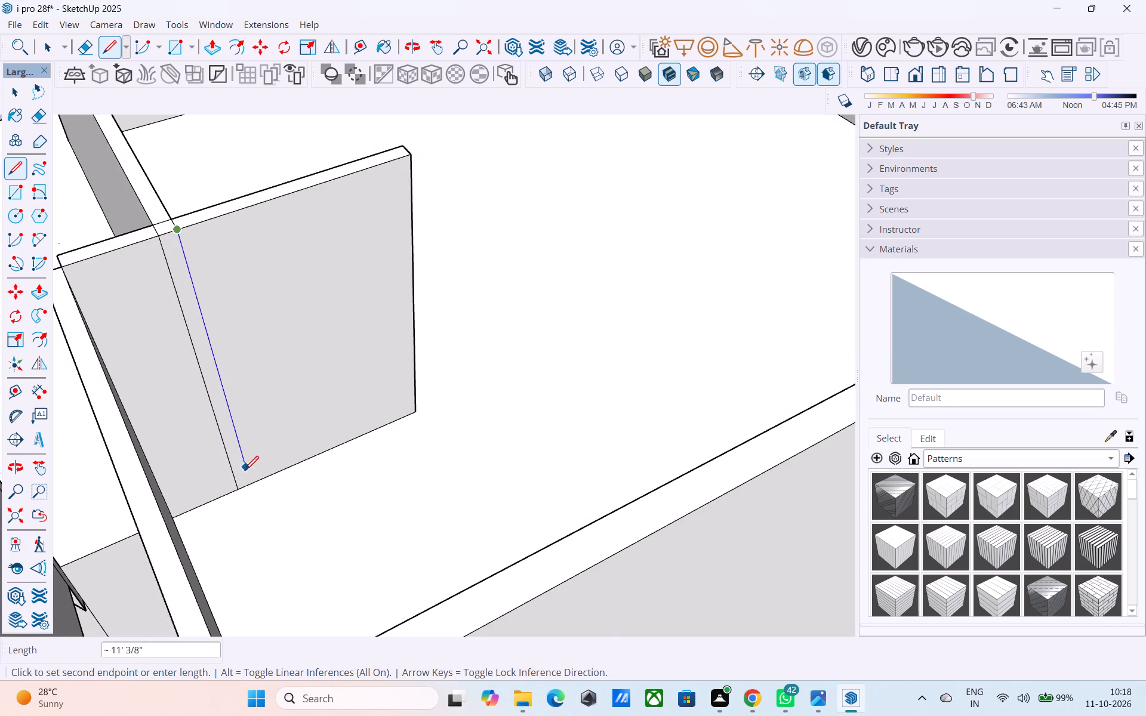
pyautogui.click(247, 480)
# Push/Pull the outlined strip about 12' 5" to the outer wall, continuing the cross wall beyond the partition.
pyautogui.press('space')
pyautogui.click(245, 471)
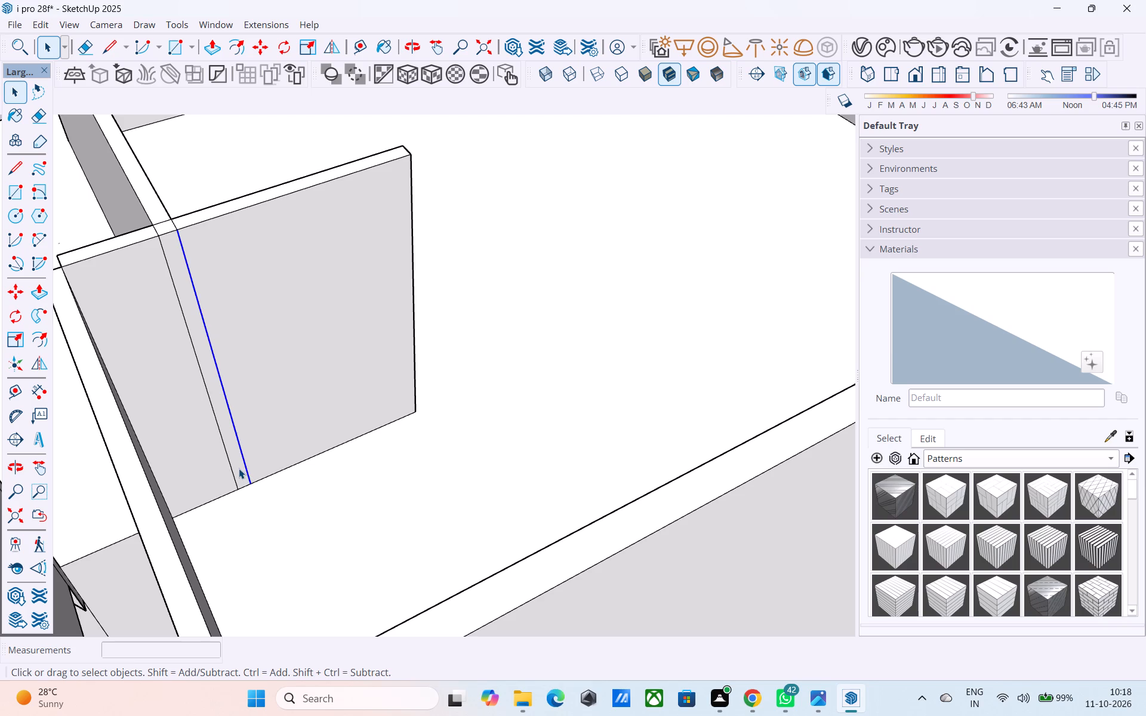
pyautogui.click(239, 468)
pyautogui.press('p')
pyautogui.click(238, 465)
pyautogui.moveTo(269, 469); pyautogui.dragTo(512, 449, button='middle')
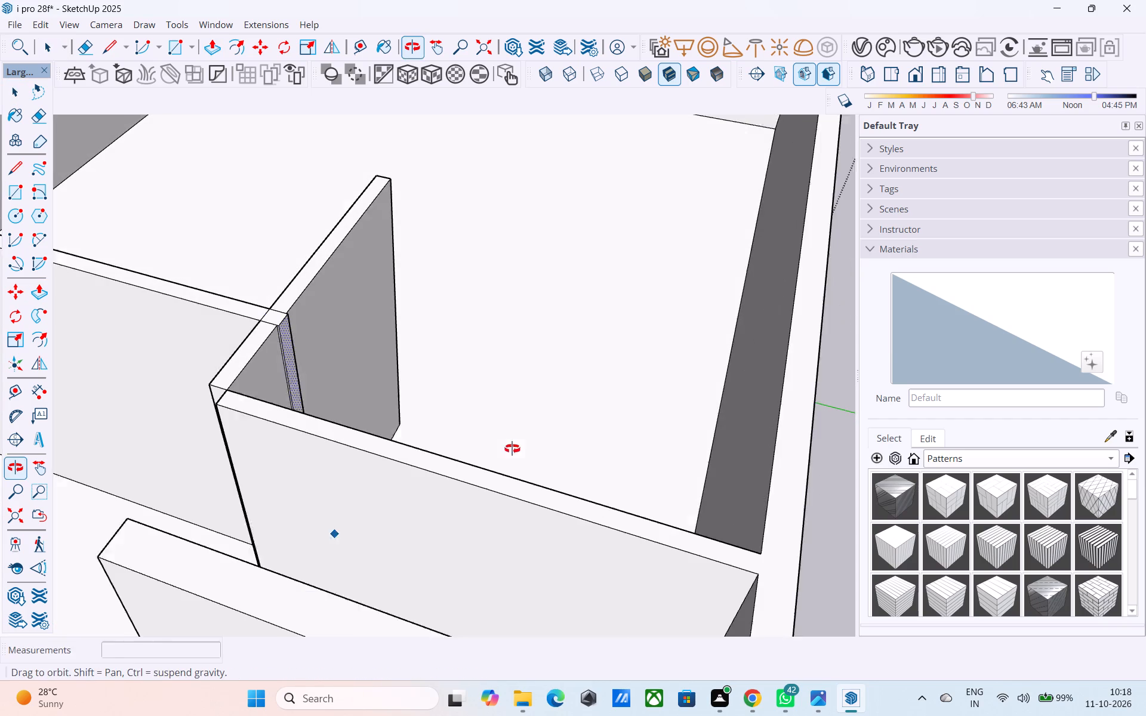
pyautogui.moveTo(512, 449); pyautogui.dragTo(503, 450, button='middle')
pyautogui.click(286, 342)
pyautogui.click(771, 425)
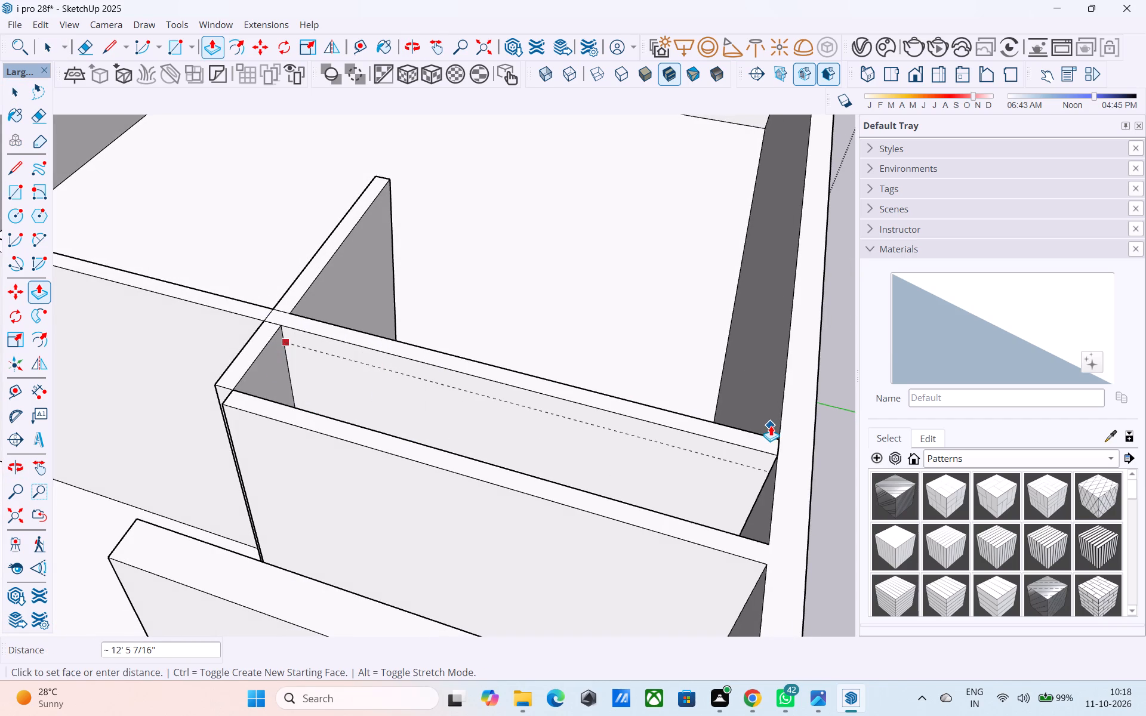
pyautogui.press('space')
# Push/Pull the end face of the old wall parallel to the new cross wall back to the outer wall.
pyautogui.moveTo(335, 419); pyautogui.dragTo(348, 375, button='middle')
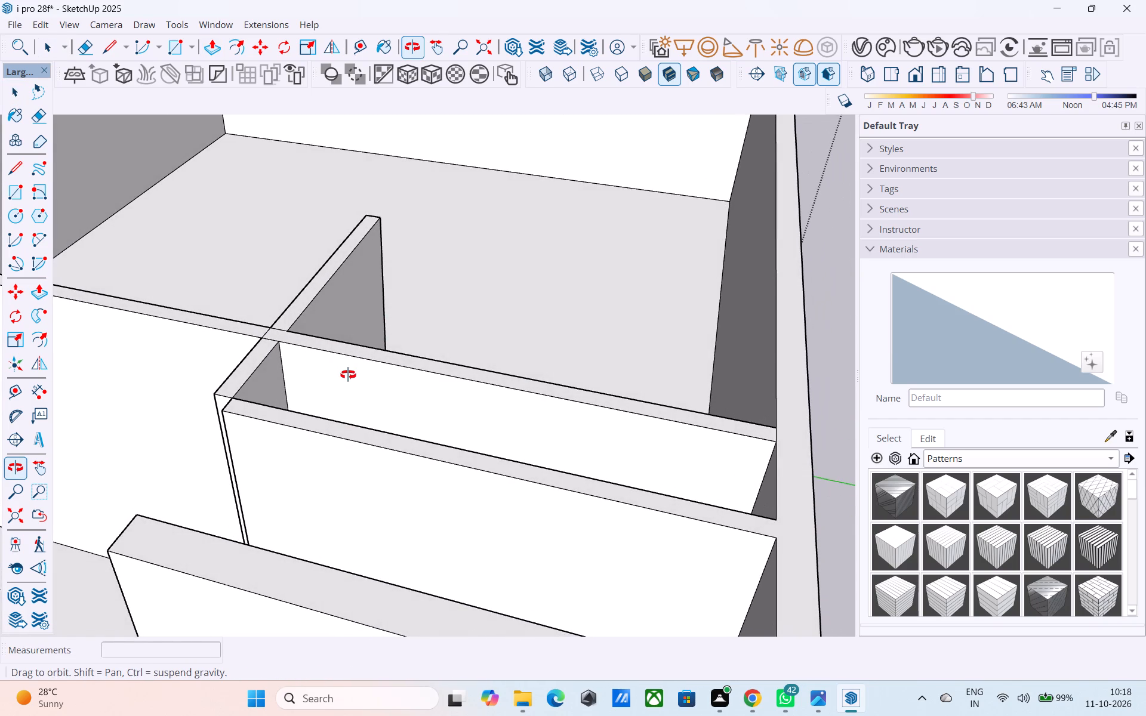
pyautogui.moveTo(348, 375); pyautogui.dragTo(349, 375, button='middle')
pyautogui.moveTo(371, 464); pyautogui.dragTo(652, 362, button='middle')
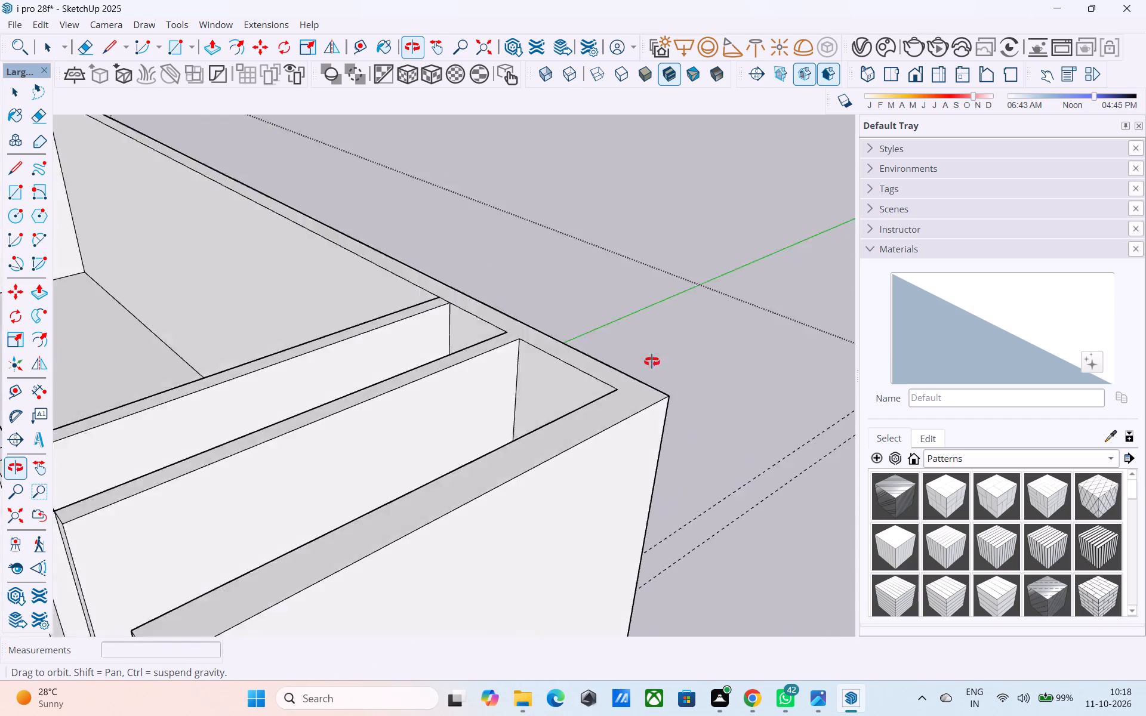
pyautogui.moveTo(652, 362); pyautogui.dragTo(721, 337, button='middle')
pyautogui.scroll(-3, 554, 405)
pyautogui.keyDown('shift'); pyautogui.moveTo(425, 453); pyautogui.dragTo(575, 337, button='middle'); pyautogui.keyUp('shift')
pyautogui.scroll(3, 476, 431)
pyautogui.click(480, 429)
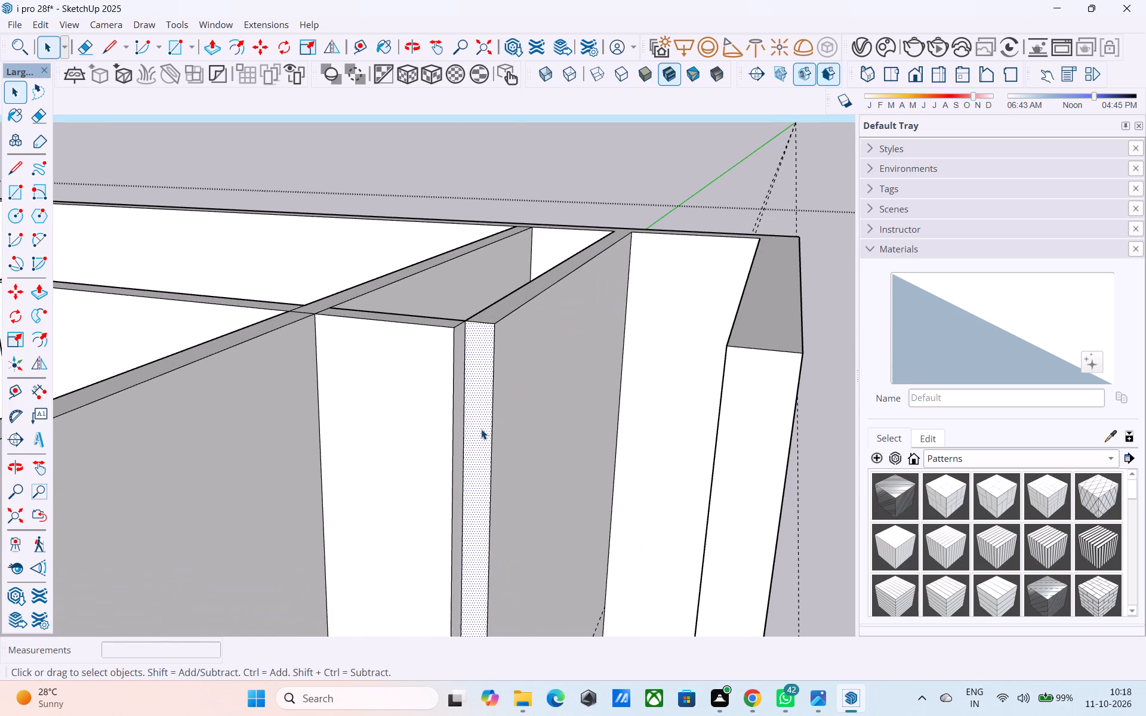
pyautogui.press('p')
pyautogui.click(481, 429)
pyautogui.click(716, 271)
pyautogui.press('space')
# Delete the leftover face and top edge where the old parallel wall stood.
pyautogui.click(533, 342)
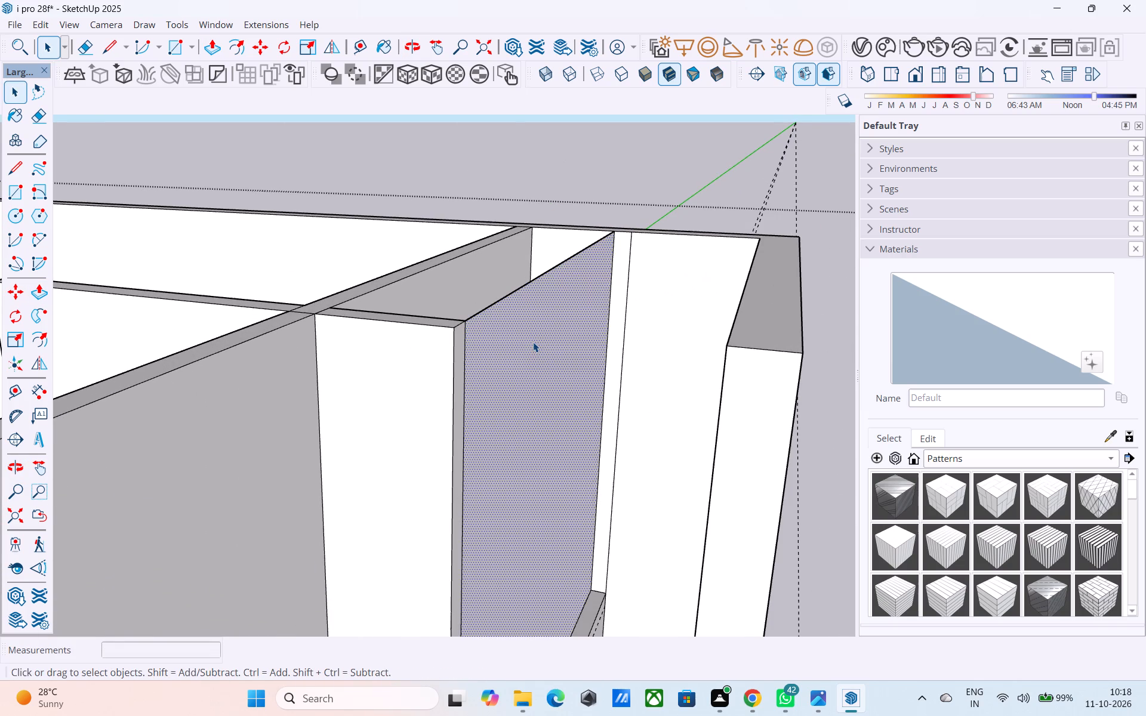
pyautogui.press('Delete')
pyautogui.click(495, 304)
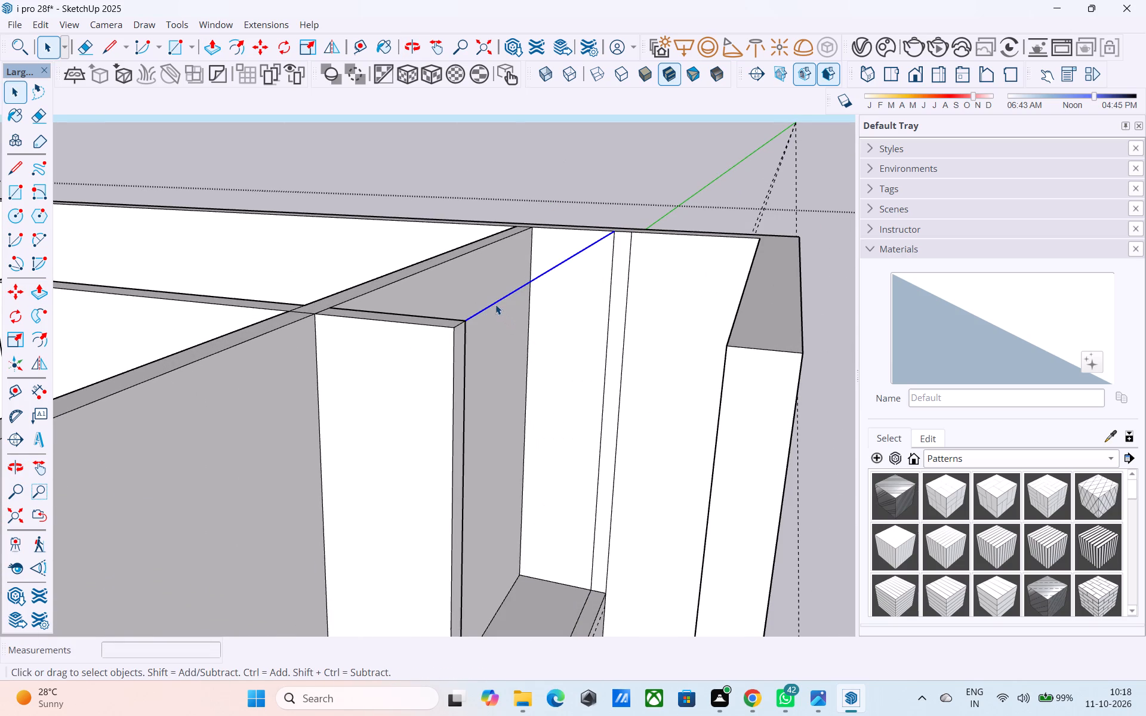
pyautogui.press('Delete')
# Push/Pull the protruding partition stub's end back flush with the cross wall and erase its leftover vertical edges.
pyautogui.click(458, 348)
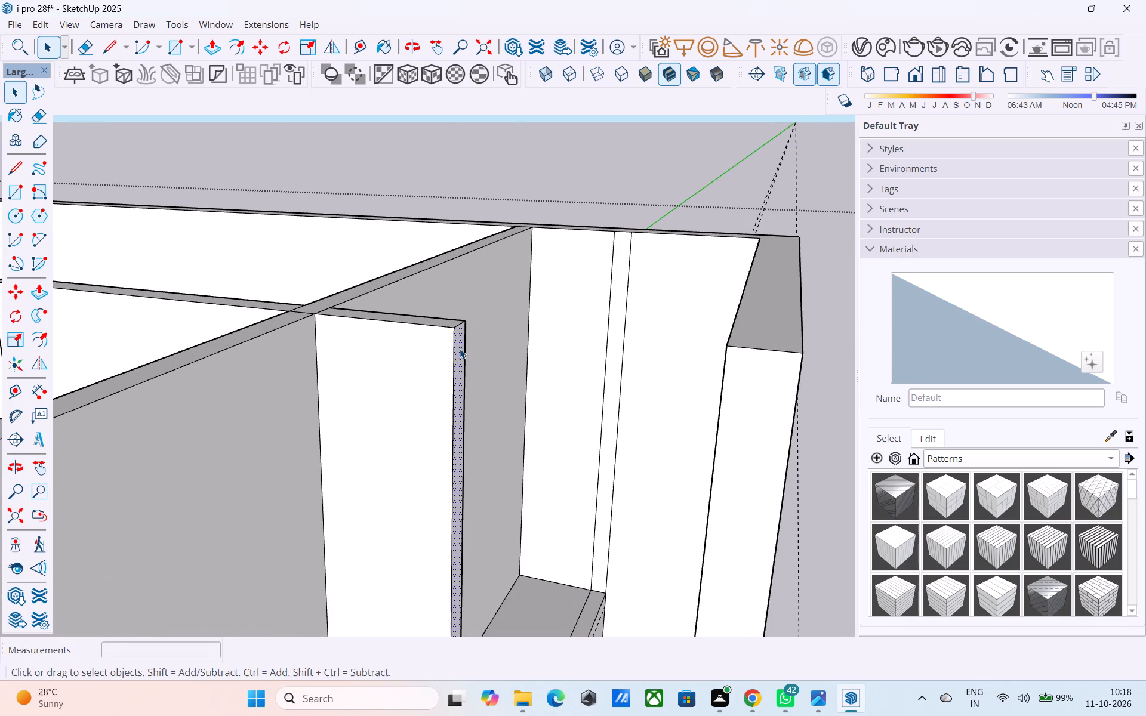
pyautogui.press('p')
pyautogui.click(460, 348)
pyautogui.click(284, 381)
pyautogui.press('e')
pyautogui.moveTo(309, 369); pyautogui.dragTo(311, 369)
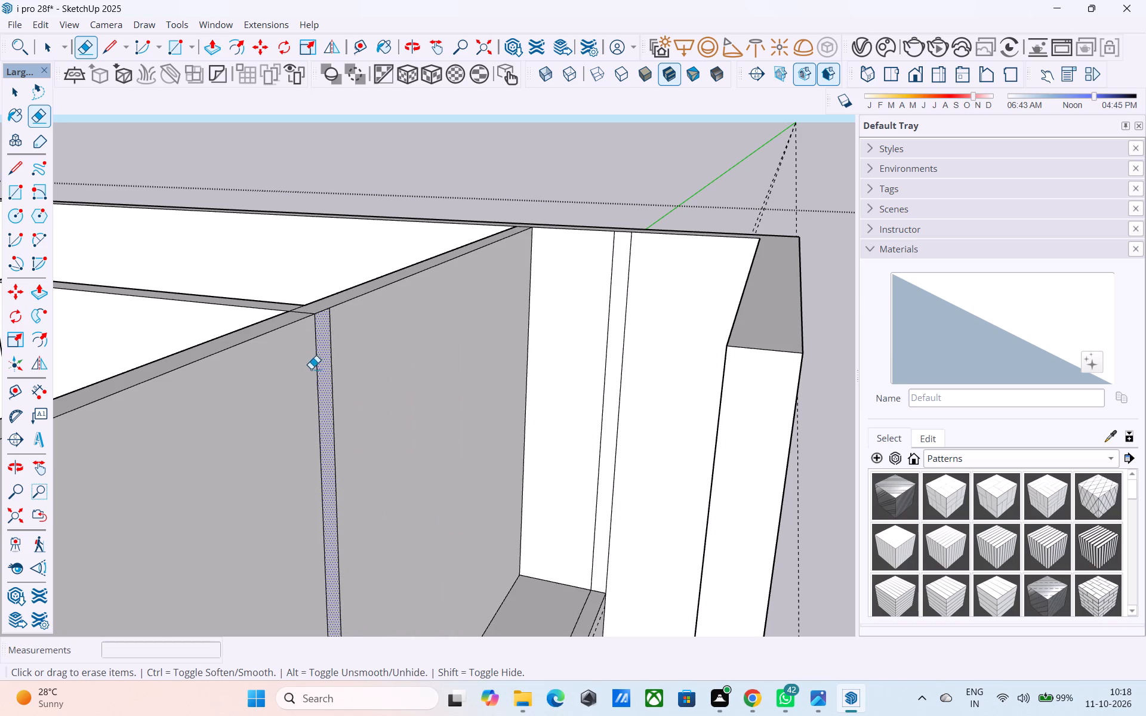
pyautogui.moveTo(311, 369); pyautogui.dragTo(322, 366)
pyautogui.click(332, 359)
# Erase the seam lines across the wall-top junction and the two leftover vertical lines on the outer wall.
pyautogui.moveTo(316, 316); pyautogui.dragTo(327, 387, button='middle')
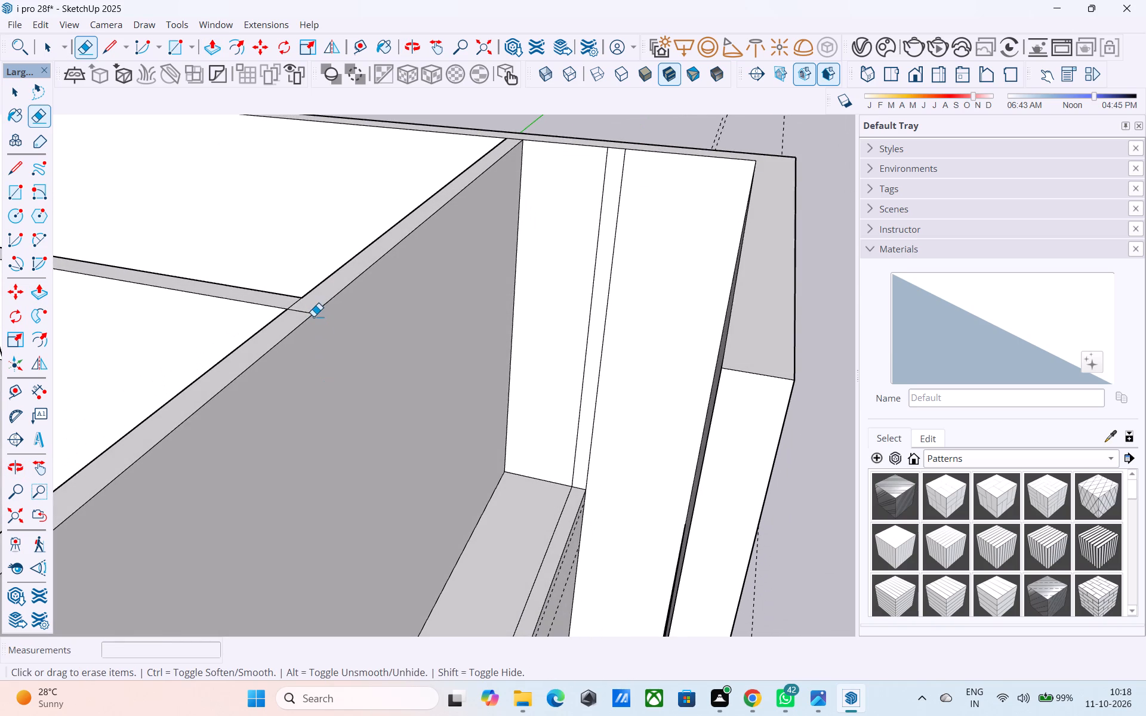
pyautogui.click(303, 310)
pyautogui.click(295, 303)
pyautogui.moveTo(562, 282); pyautogui.dragTo(612, 287)
pyautogui.press('space')
# Draw a 12' 6" line along the ledge's vertical side face, parallel to and just below its top edge.
pyautogui.scroll(-4, 603, 346)
pyautogui.moveTo(557, 471); pyautogui.dragTo(558, 480, button='middle')
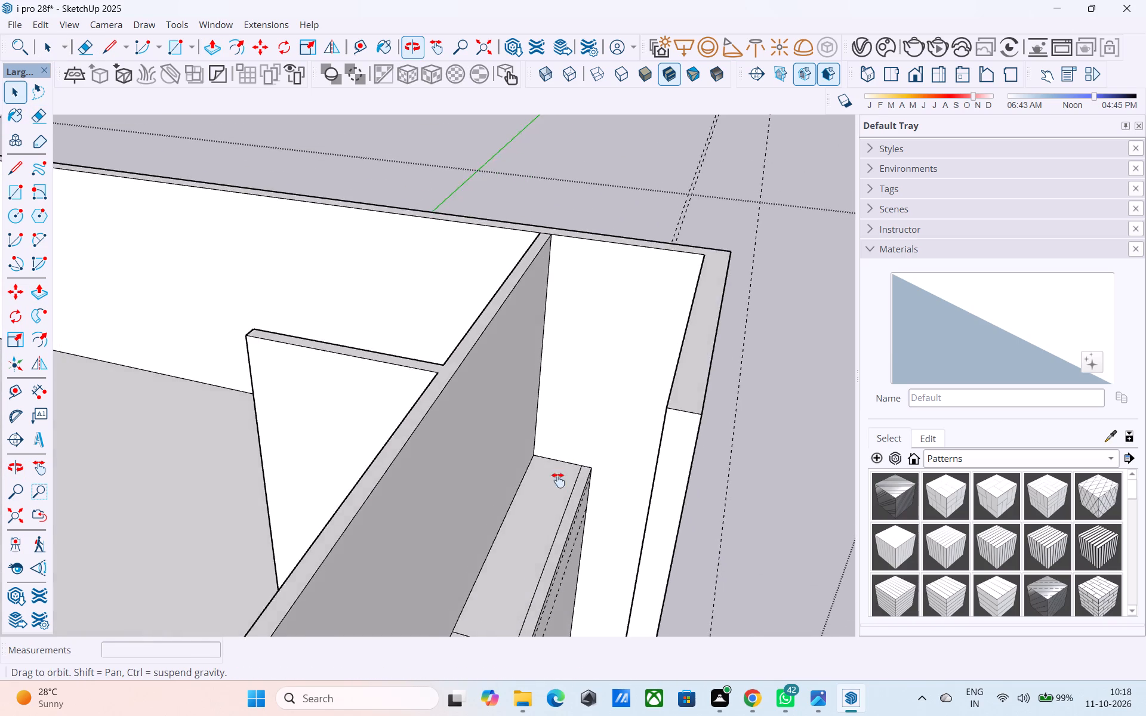
pyautogui.moveTo(558, 480); pyautogui.dragTo(504, 269, button='middle')
pyautogui.moveTo(489, 360); pyautogui.dragTo(473, 332, button='middle')
pyautogui.scroll(3, 473, 332)
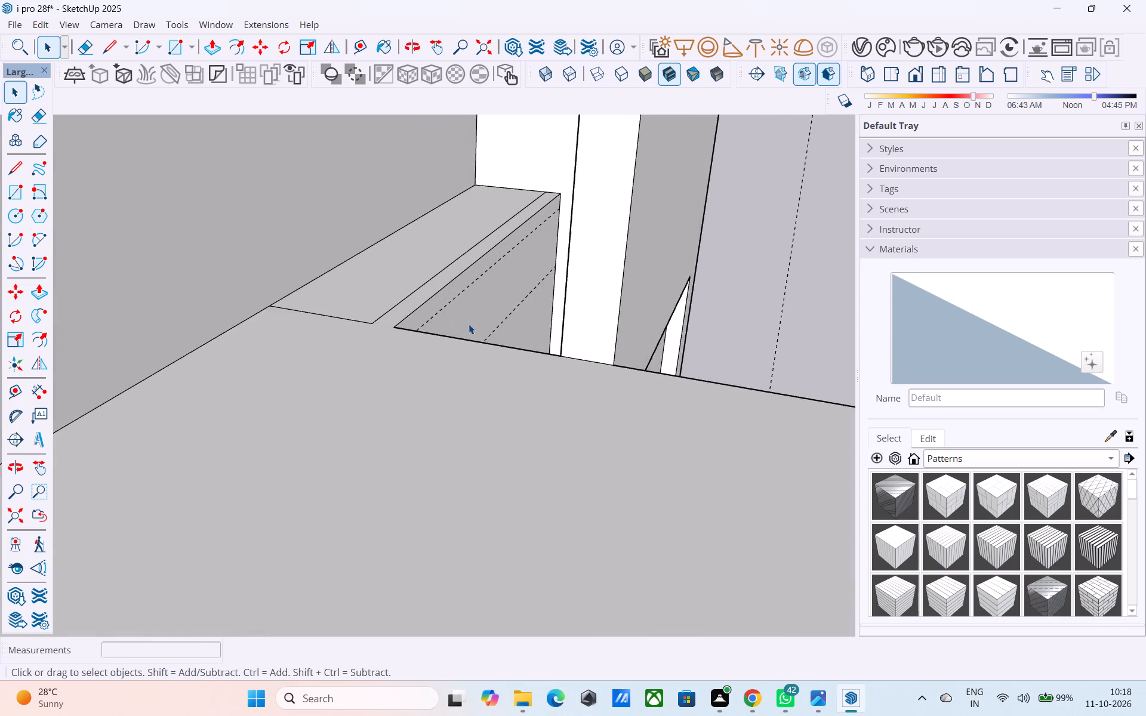
pyautogui.scroll(5, 469, 324)
pyautogui.press('l')
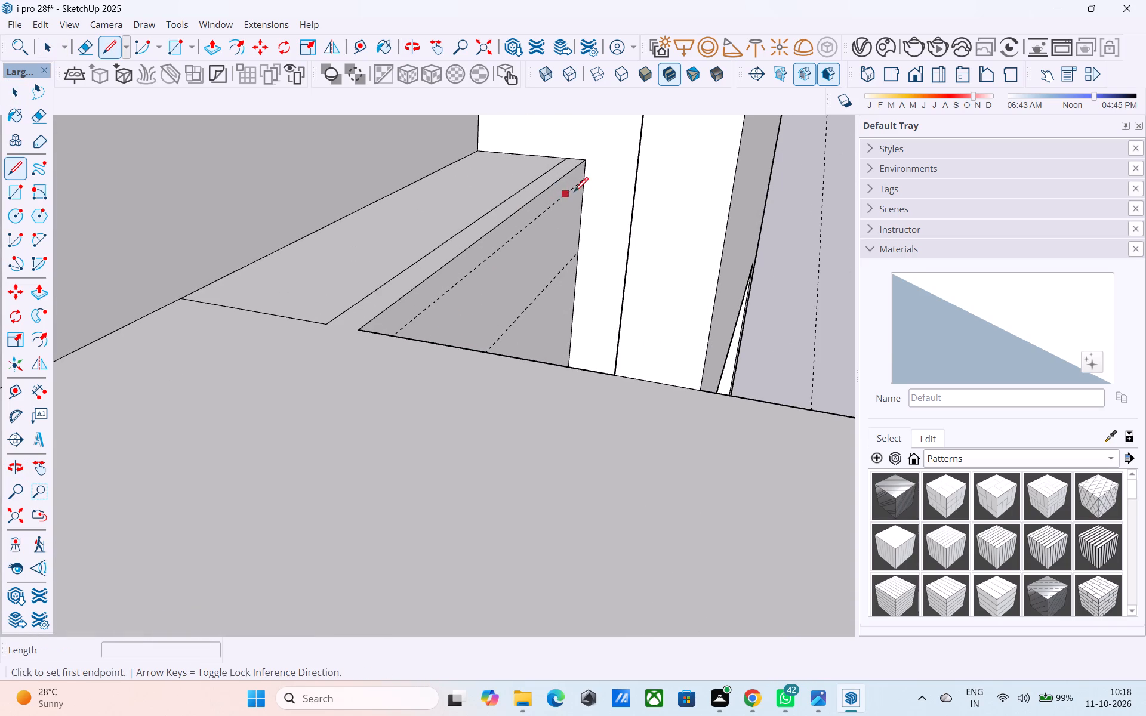
pyautogui.click(584, 184)
pyautogui.moveTo(476, 276); pyautogui.dragTo(291, 342, button='middle')
pyautogui.scroll(5, 287, 345)
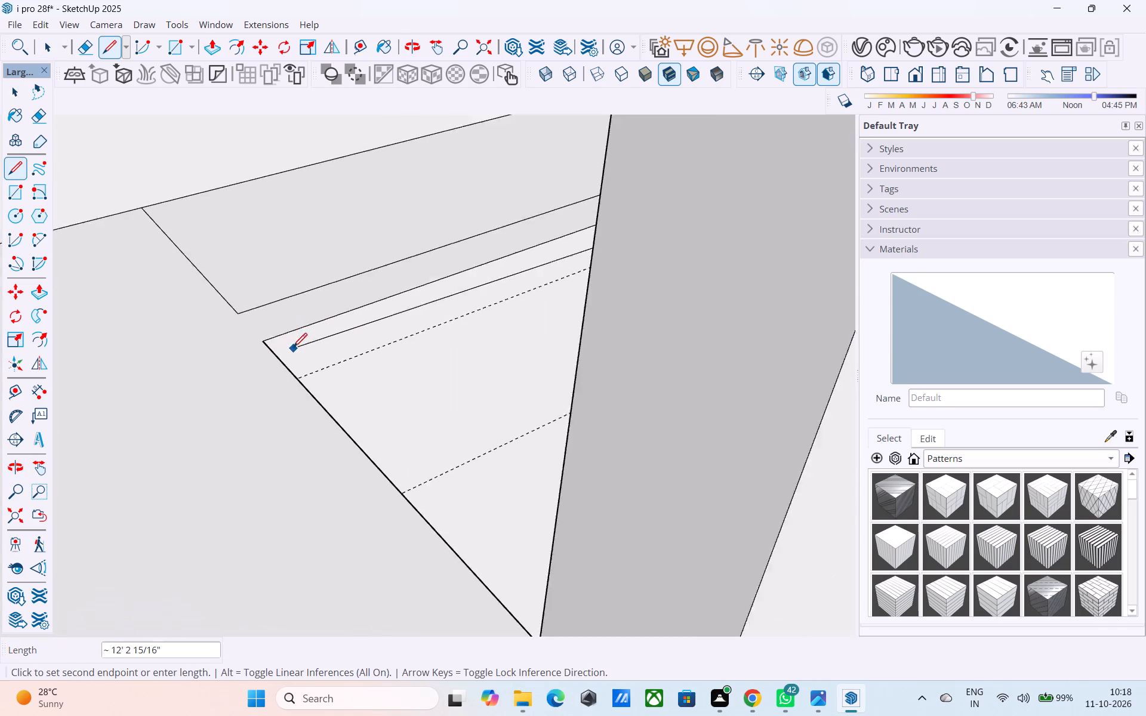
pyautogui.scroll(6, 293, 348)
pyautogui.moveTo(300, 382); pyautogui.dragTo(8, 350, button='middle')
pyautogui.moveTo(264, 348); pyautogui.dragTo(842, 316, button='middle')
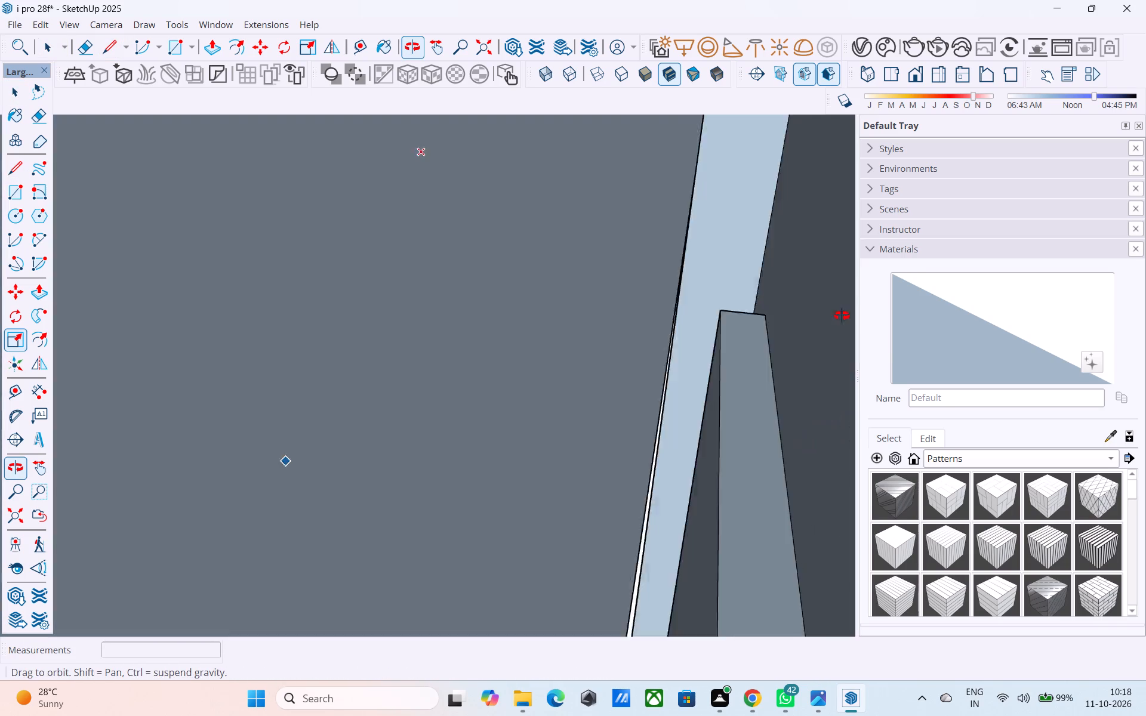
pyautogui.moveTo(842, 316); pyautogui.dragTo(926, 311, button='middle')
pyautogui.keyDown('shift'); pyautogui.moveTo(165, 338); pyautogui.dragTo(801, 276, button='middle'); pyautogui.keyUp('shift')
pyautogui.keyDown('shift'); pyautogui.moveTo(313, 284); pyautogui.dragTo(643, 196, button='middle'); pyautogui.keyUp('shift')
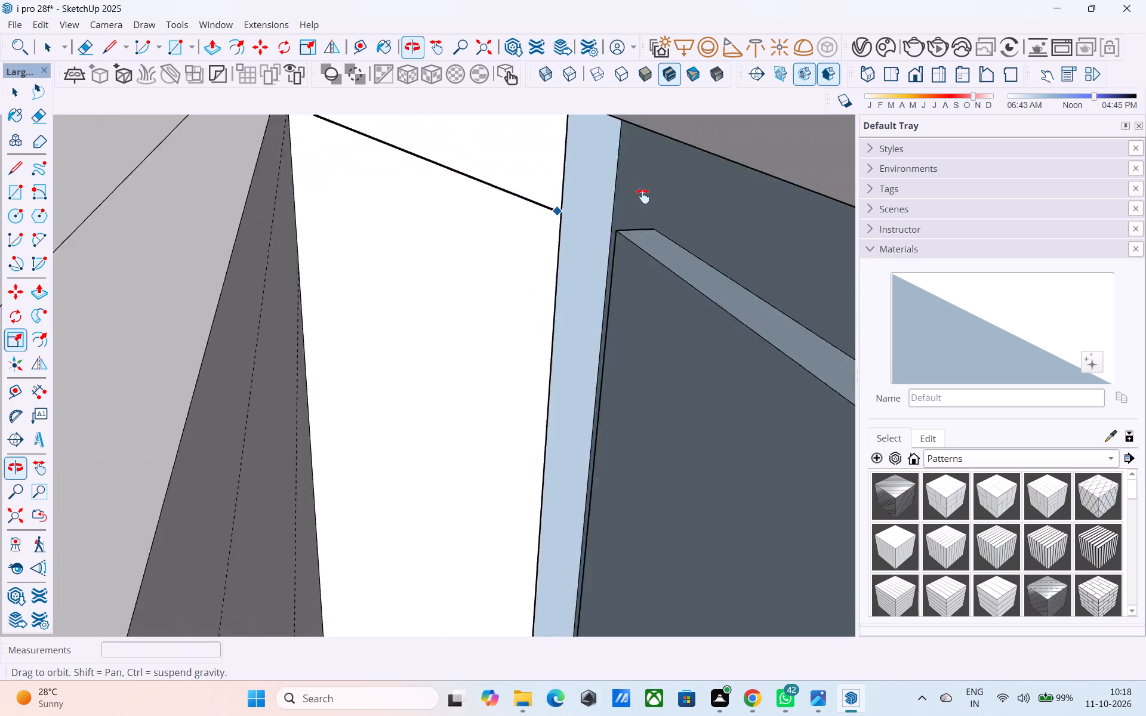
pyautogui.keyDown('shift'); pyautogui.moveTo(643, 196); pyautogui.dragTo(523, 213, button='middle'); pyautogui.keyUp('shift')
pyautogui.scroll(-8, 492, 224)
pyautogui.moveTo(492, 244); pyautogui.dragTo(580, 270, button='middle')
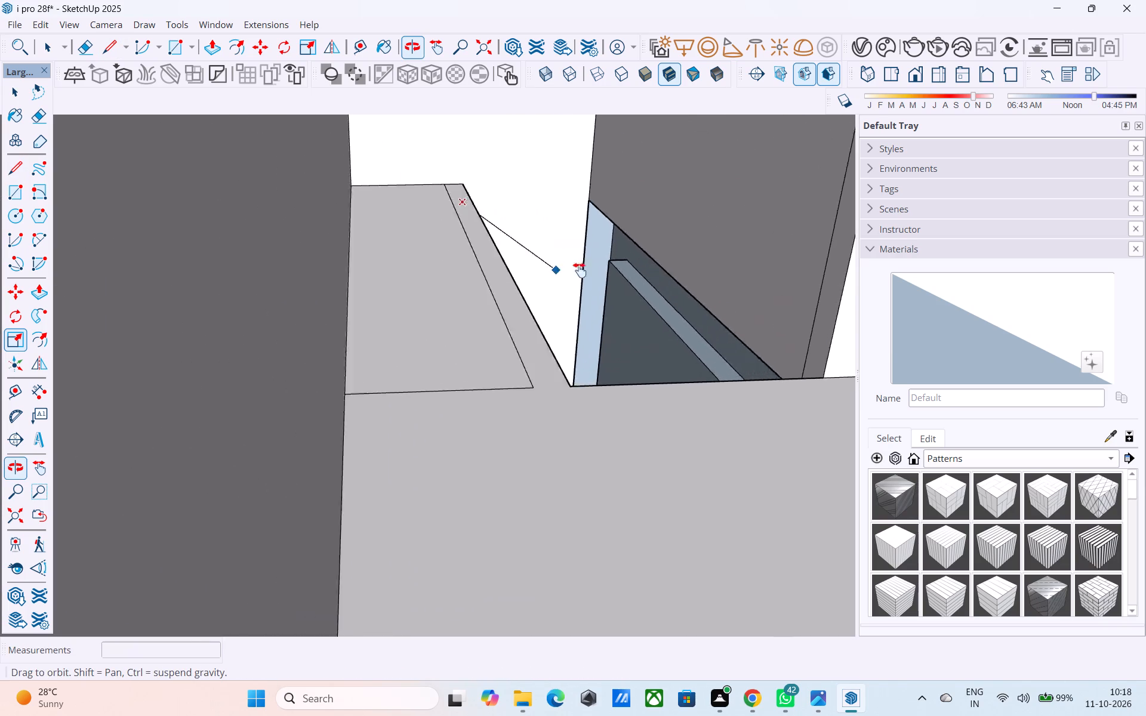
pyautogui.moveTo(580, 270); pyautogui.dragTo(247, 232, button='middle')
pyautogui.moveTo(728, 278); pyautogui.dragTo(310, 280, button='middle')
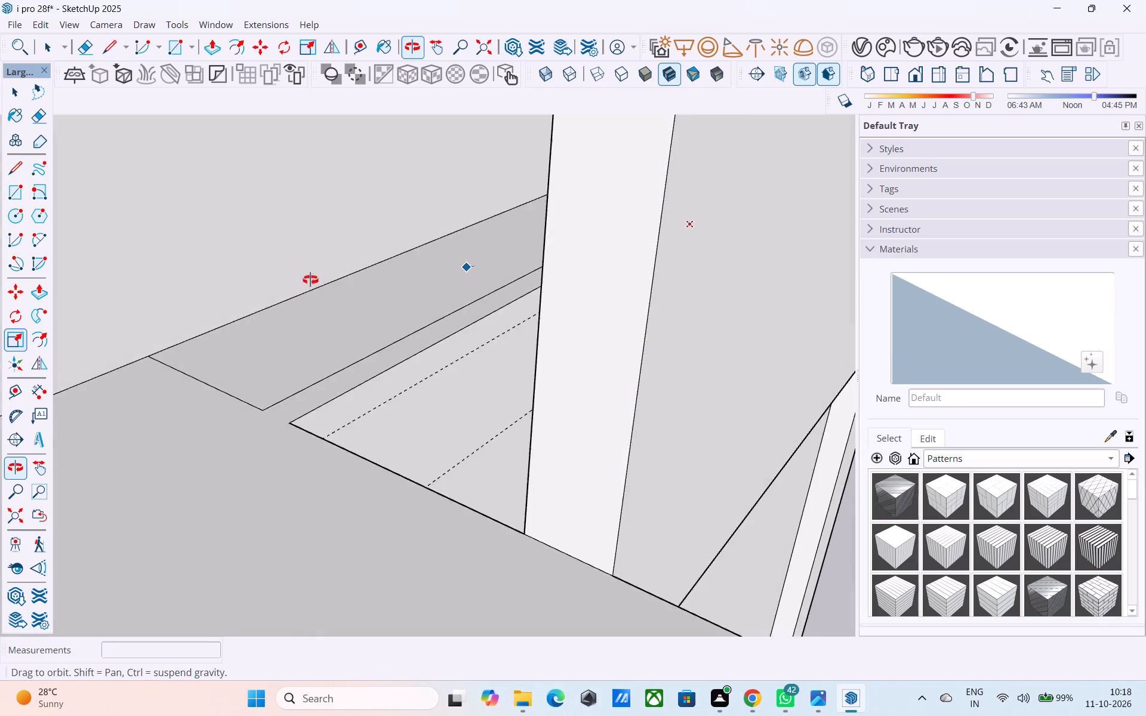
pyautogui.moveTo(310, 280); pyautogui.dragTo(322, 337, button='middle')
pyautogui.moveTo(368, 466); pyautogui.dragTo(347, 515, button='middle')
pyautogui.scroll(14, 353, 510)
pyautogui.moveTo(263, 493); pyautogui.dragTo(273, 501, button='middle')
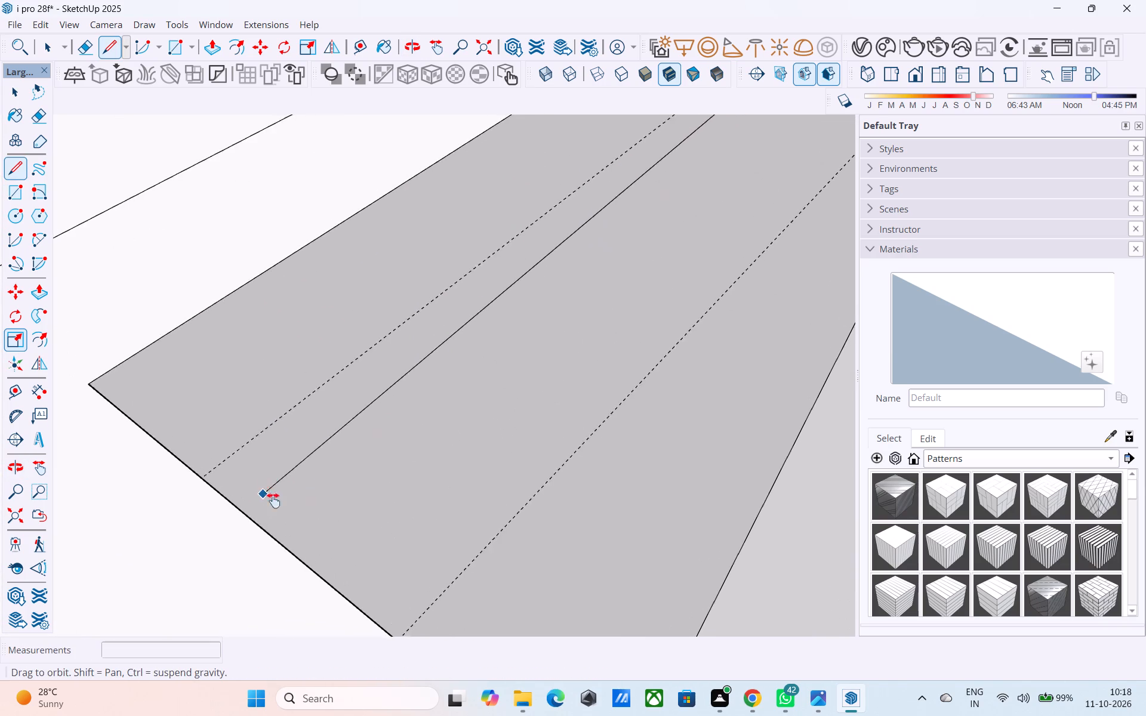
pyautogui.moveTo(273, 501); pyautogui.dragTo(223, 590, button='middle')
pyautogui.click(163, 516)
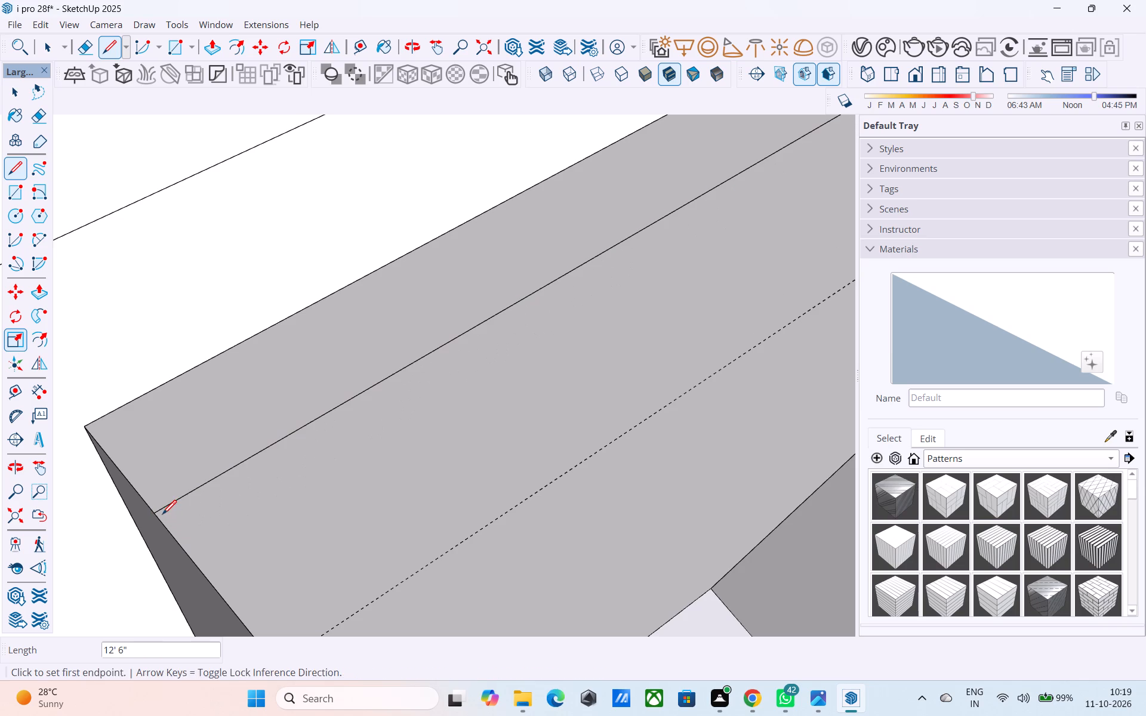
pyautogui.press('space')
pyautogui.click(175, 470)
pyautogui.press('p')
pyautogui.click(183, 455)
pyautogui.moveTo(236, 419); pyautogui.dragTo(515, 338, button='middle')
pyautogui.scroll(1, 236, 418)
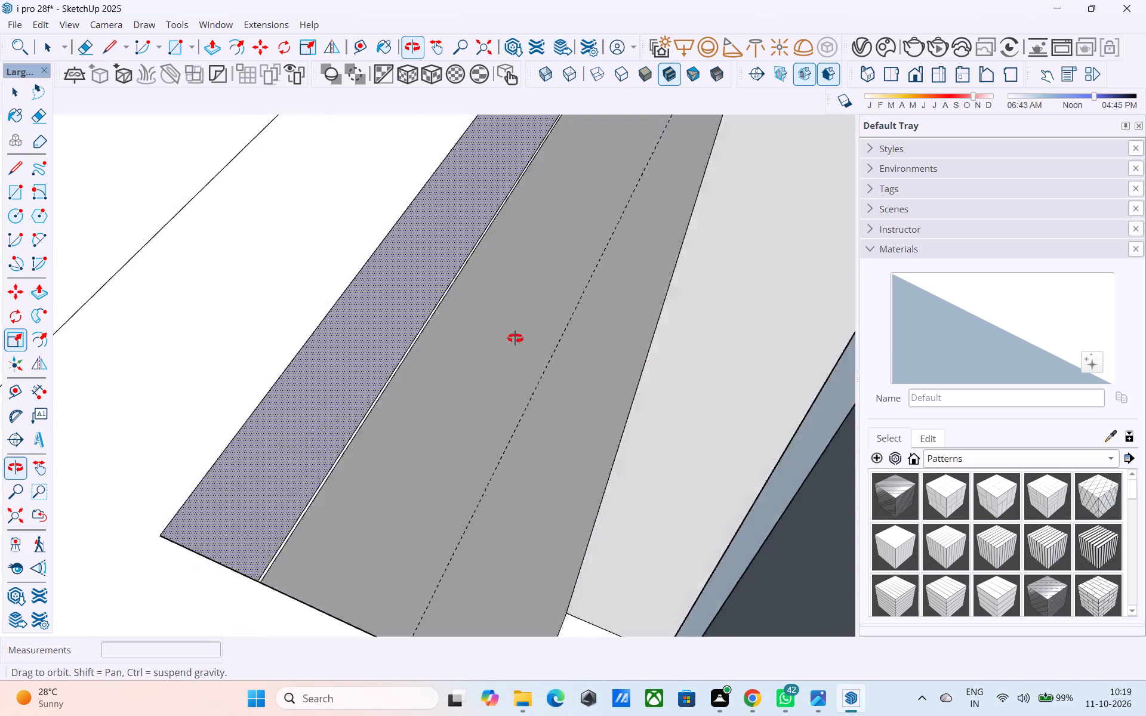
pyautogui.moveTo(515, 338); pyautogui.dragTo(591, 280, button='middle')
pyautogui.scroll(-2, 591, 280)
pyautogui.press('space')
# Draw a rectangle about 11' by 26' between the opening's upper and lower corners to close the outer wall's inner side.
pyautogui.scroll(-3, 574, 278)
pyautogui.moveTo(572, 279); pyautogui.dragTo(470, 362, button='middle')
pyautogui.press('r')
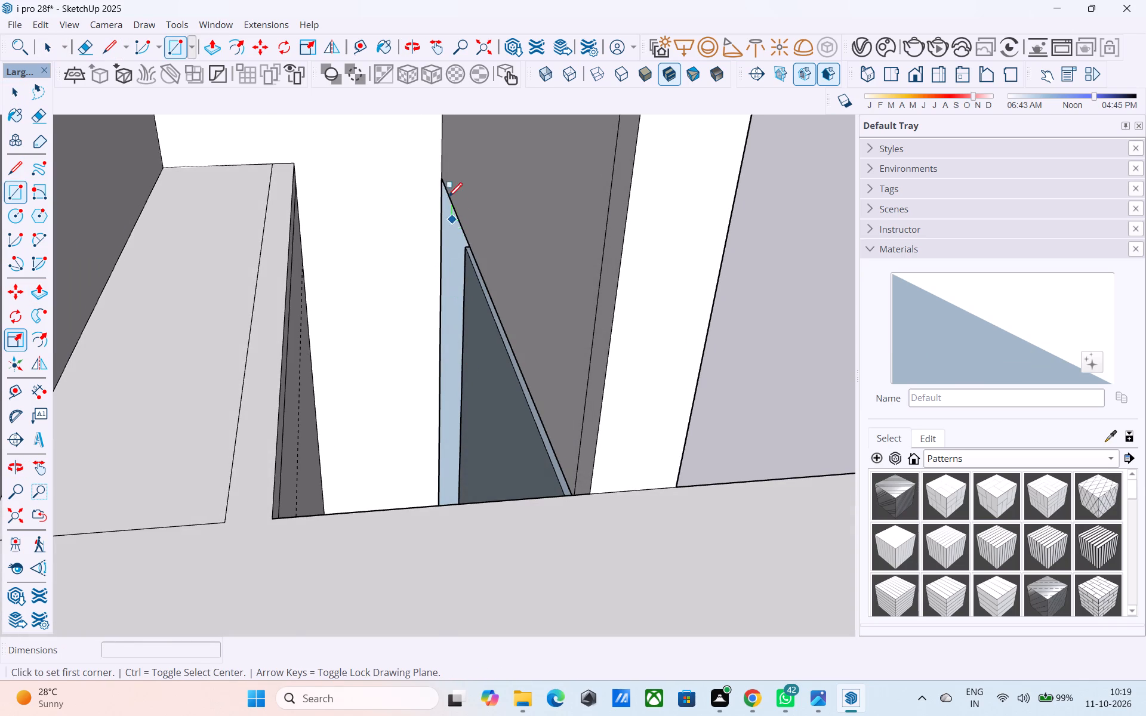
pyautogui.click(445, 181)
pyautogui.moveTo(515, 329); pyautogui.dragTo(538, 537, button='middle')
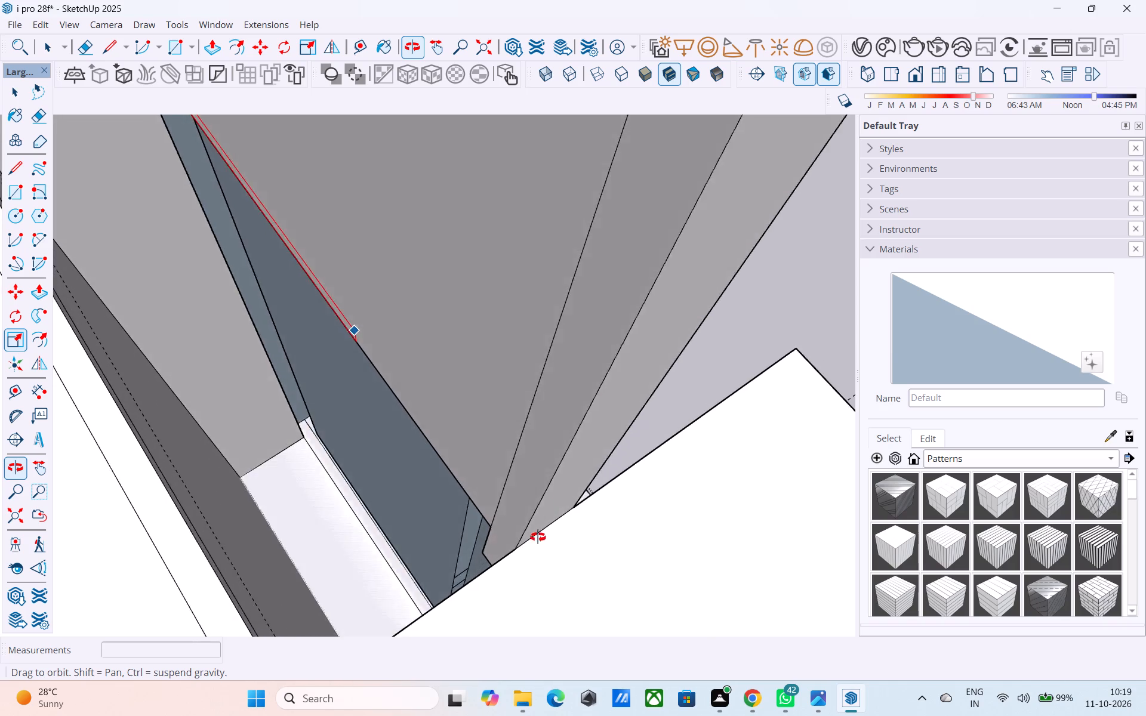
pyautogui.moveTo(538, 537); pyautogui.dragTo(619, 482, button='middle')
pyautogui.moveTo(575, 528); pyautogui.dragTo(603, 466, button='middle')
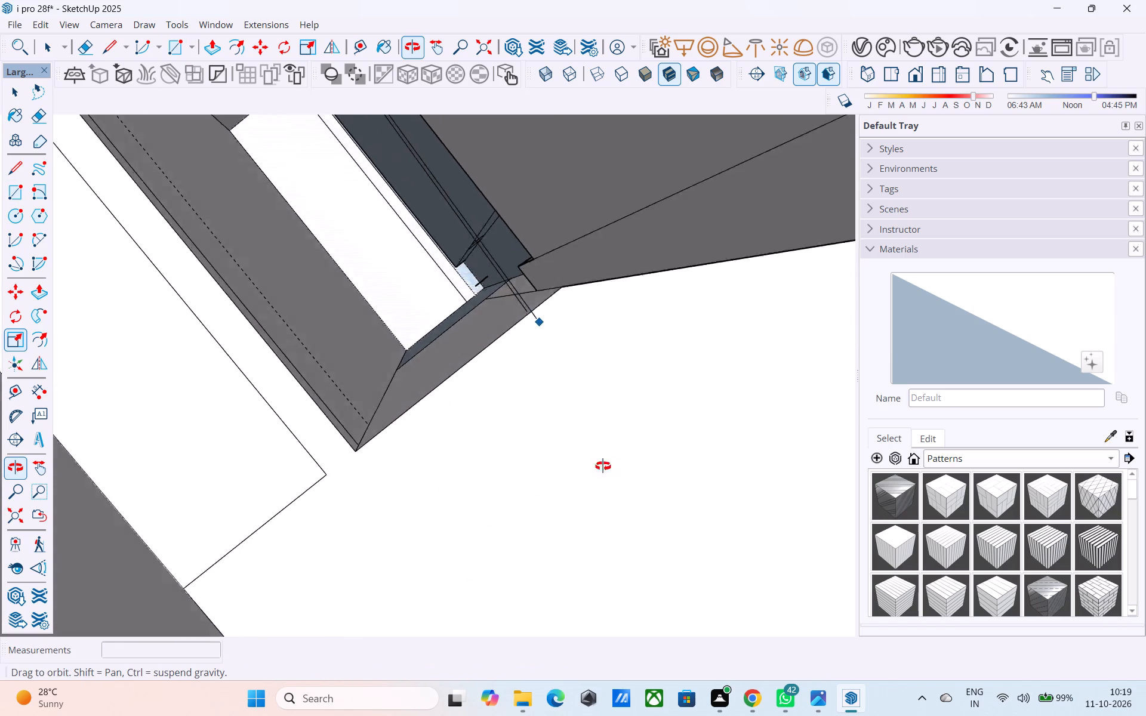
pyautogui.moveTo(603, 466); pyautogui.dragTo(613, 436, button='middle')
pyautogui.scroll(8, 441, 336)
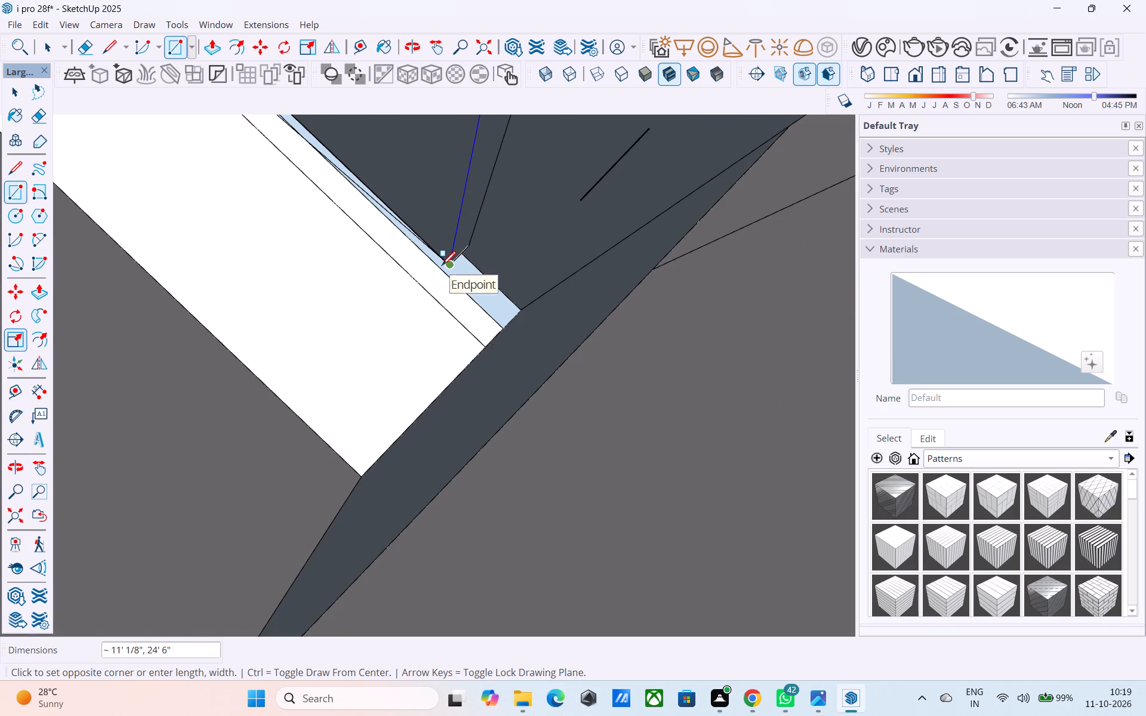
pyautogui.click(440, 269)
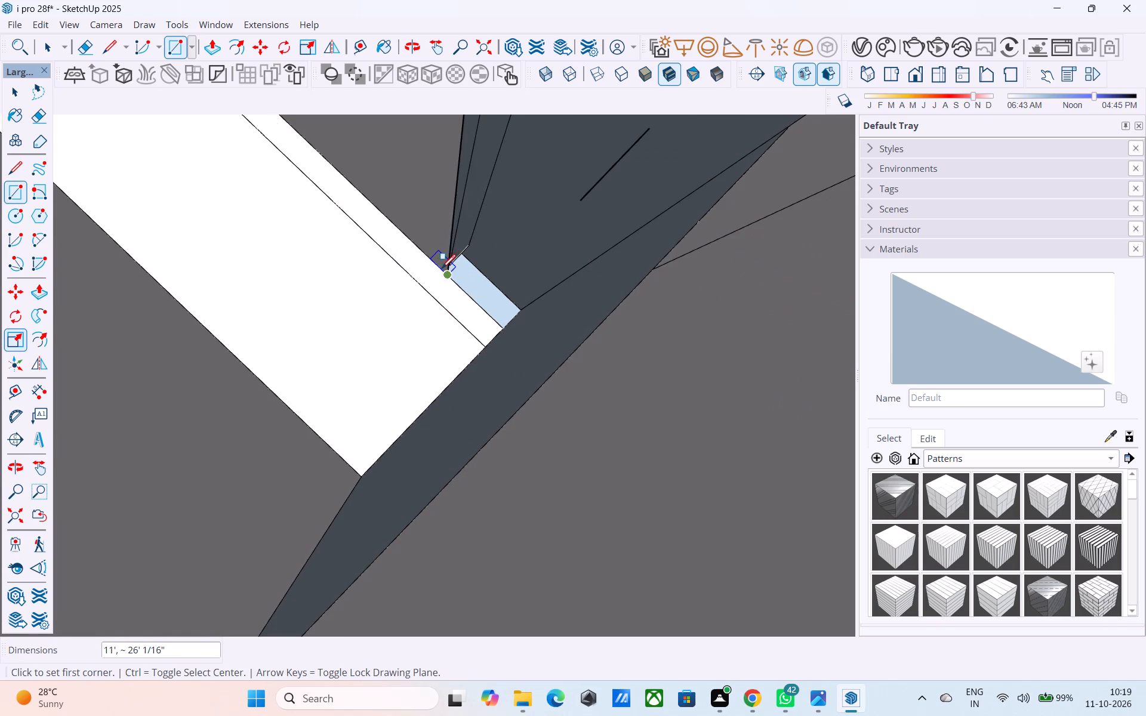
pyautogui.scroll(-16, 442, 270)
pyautogui.press('space')
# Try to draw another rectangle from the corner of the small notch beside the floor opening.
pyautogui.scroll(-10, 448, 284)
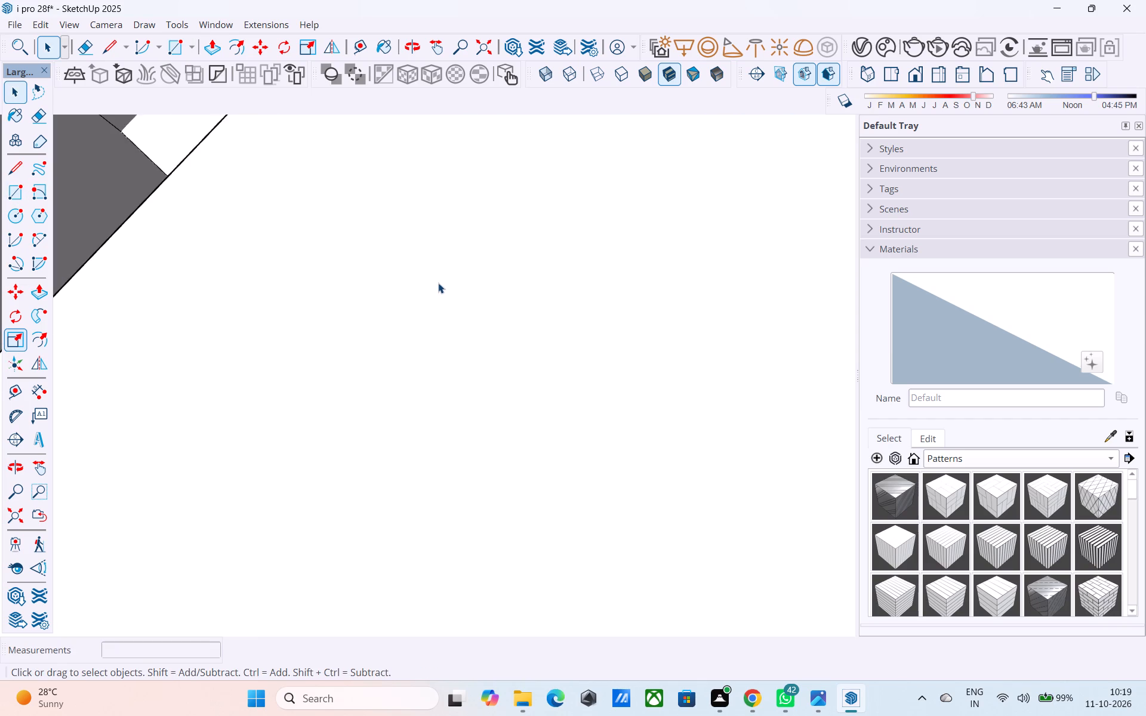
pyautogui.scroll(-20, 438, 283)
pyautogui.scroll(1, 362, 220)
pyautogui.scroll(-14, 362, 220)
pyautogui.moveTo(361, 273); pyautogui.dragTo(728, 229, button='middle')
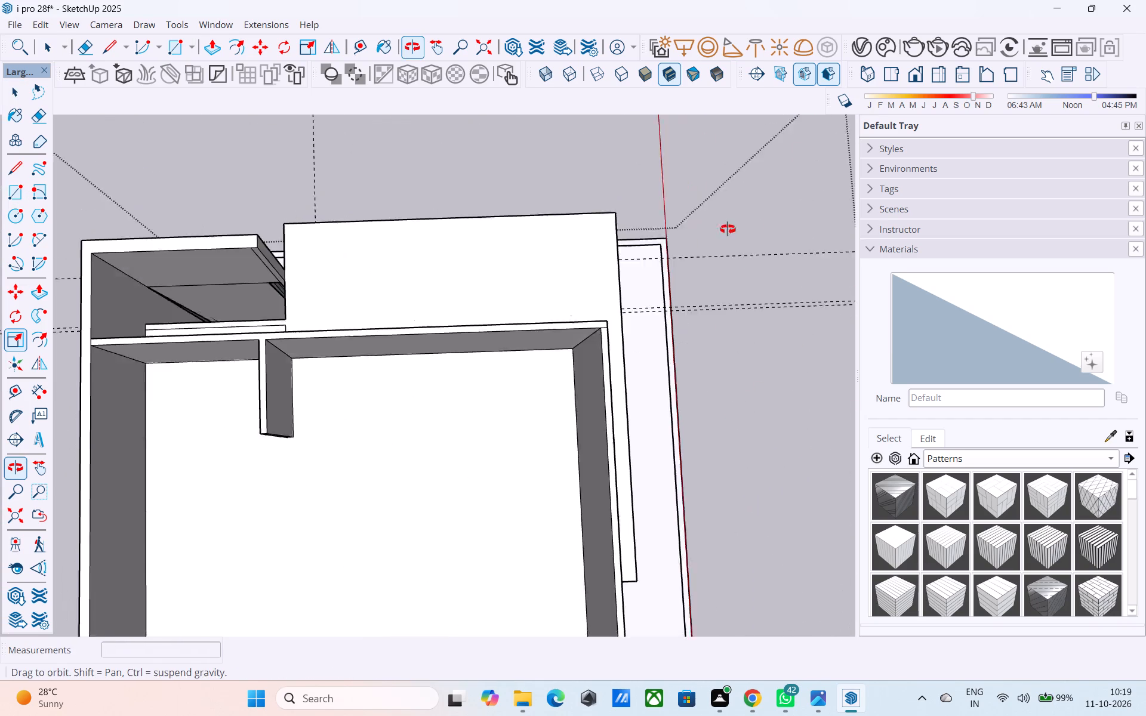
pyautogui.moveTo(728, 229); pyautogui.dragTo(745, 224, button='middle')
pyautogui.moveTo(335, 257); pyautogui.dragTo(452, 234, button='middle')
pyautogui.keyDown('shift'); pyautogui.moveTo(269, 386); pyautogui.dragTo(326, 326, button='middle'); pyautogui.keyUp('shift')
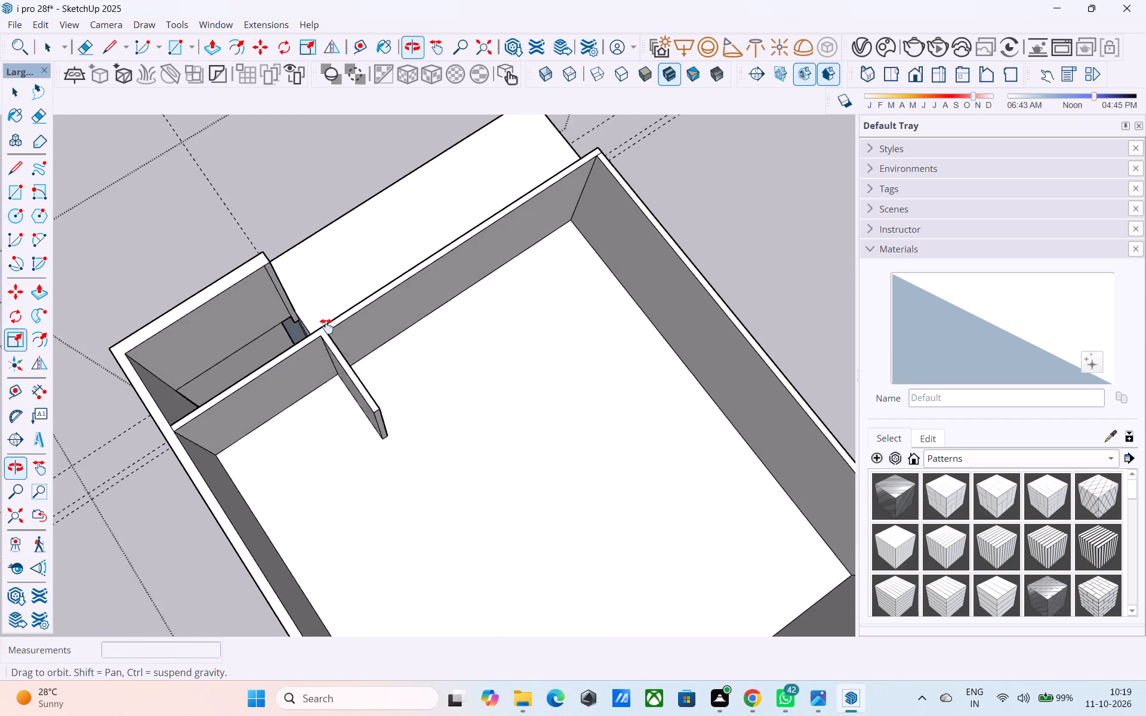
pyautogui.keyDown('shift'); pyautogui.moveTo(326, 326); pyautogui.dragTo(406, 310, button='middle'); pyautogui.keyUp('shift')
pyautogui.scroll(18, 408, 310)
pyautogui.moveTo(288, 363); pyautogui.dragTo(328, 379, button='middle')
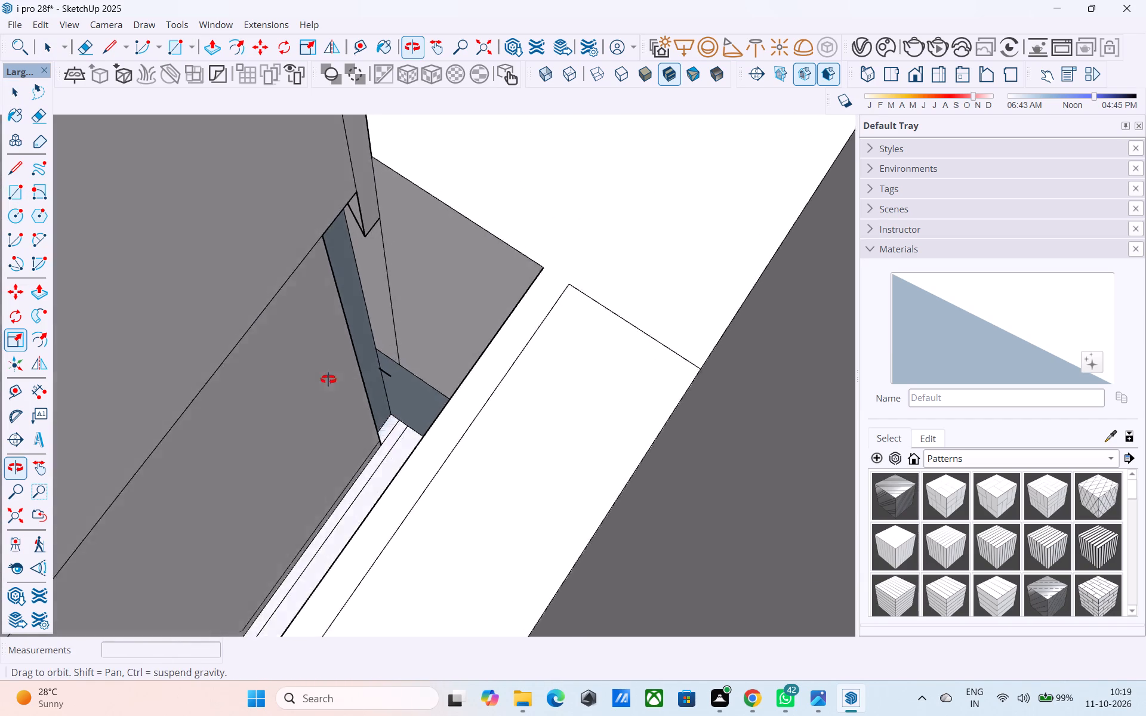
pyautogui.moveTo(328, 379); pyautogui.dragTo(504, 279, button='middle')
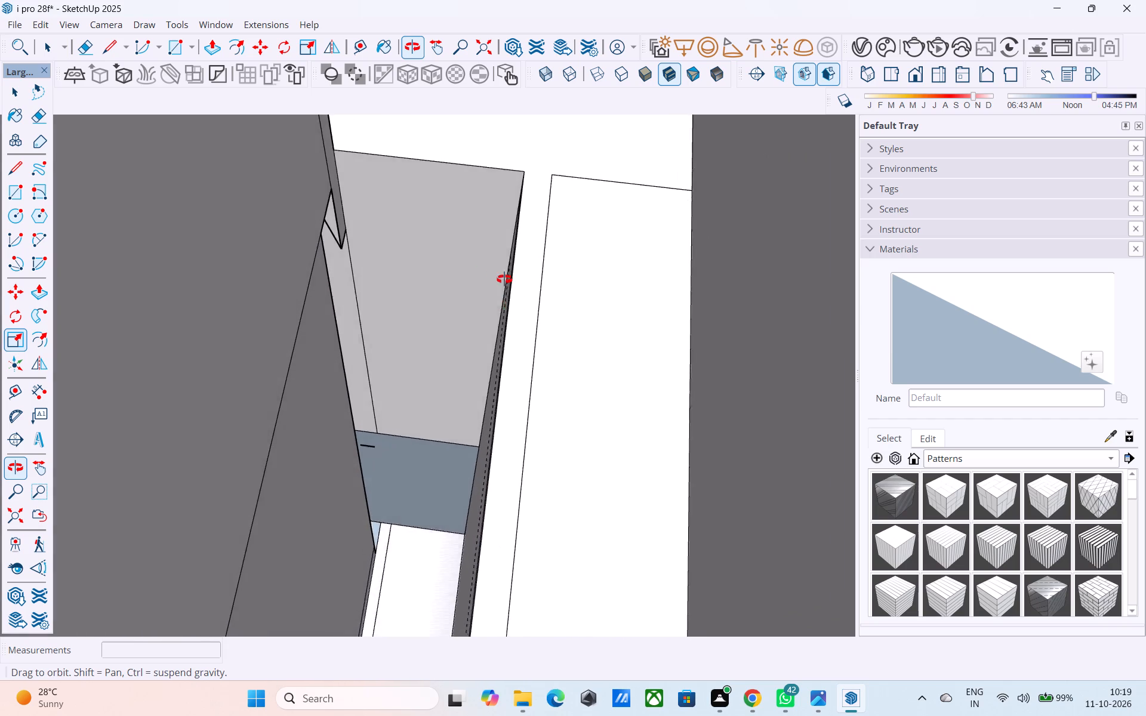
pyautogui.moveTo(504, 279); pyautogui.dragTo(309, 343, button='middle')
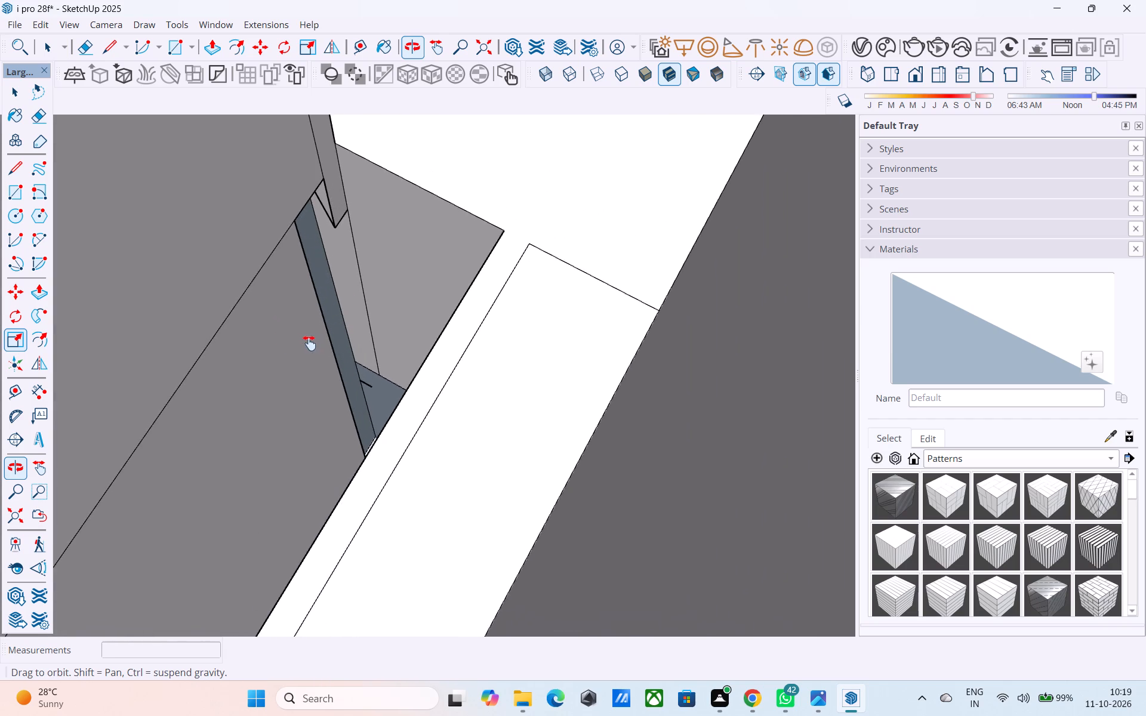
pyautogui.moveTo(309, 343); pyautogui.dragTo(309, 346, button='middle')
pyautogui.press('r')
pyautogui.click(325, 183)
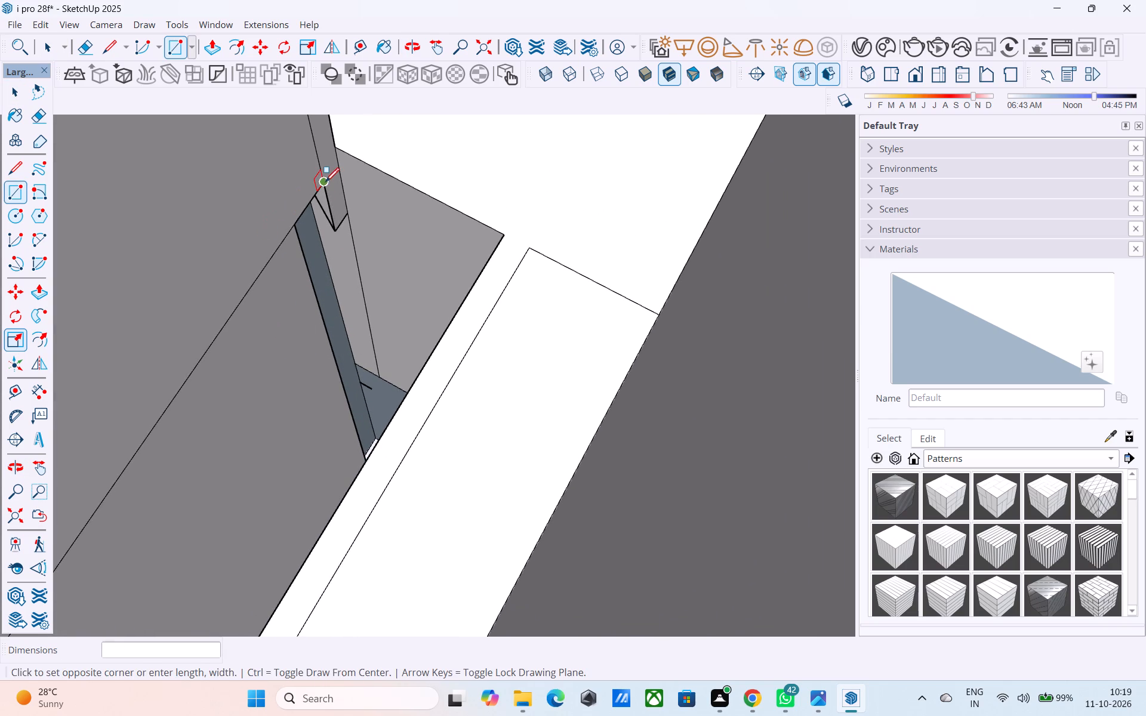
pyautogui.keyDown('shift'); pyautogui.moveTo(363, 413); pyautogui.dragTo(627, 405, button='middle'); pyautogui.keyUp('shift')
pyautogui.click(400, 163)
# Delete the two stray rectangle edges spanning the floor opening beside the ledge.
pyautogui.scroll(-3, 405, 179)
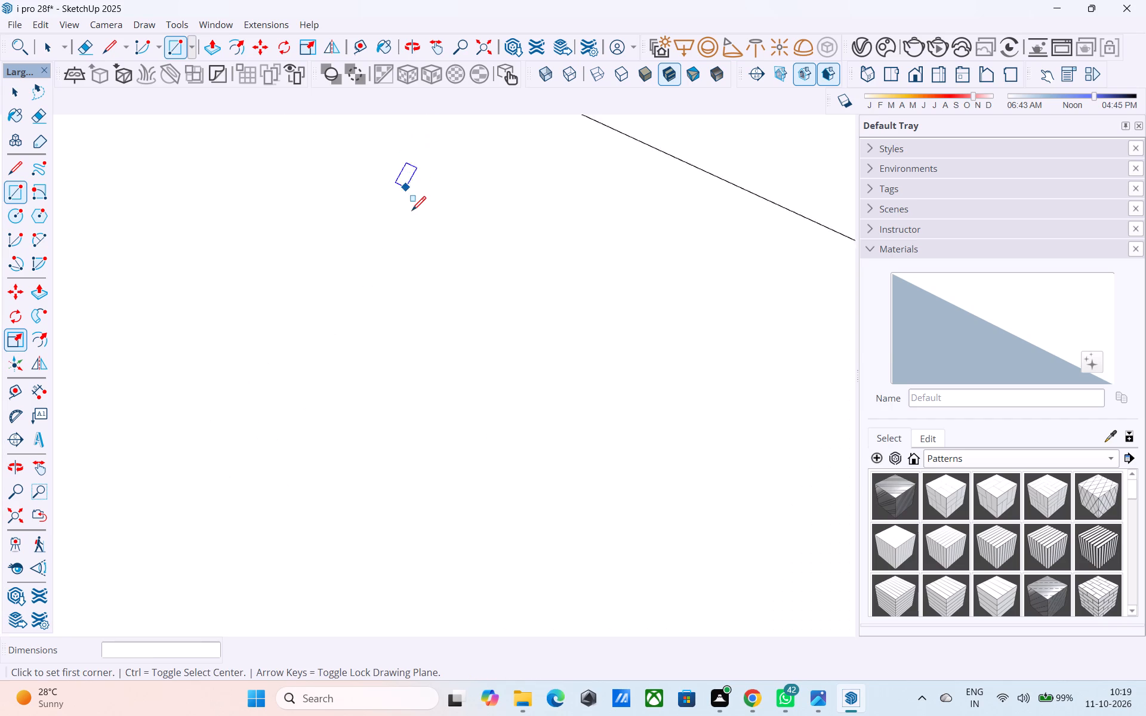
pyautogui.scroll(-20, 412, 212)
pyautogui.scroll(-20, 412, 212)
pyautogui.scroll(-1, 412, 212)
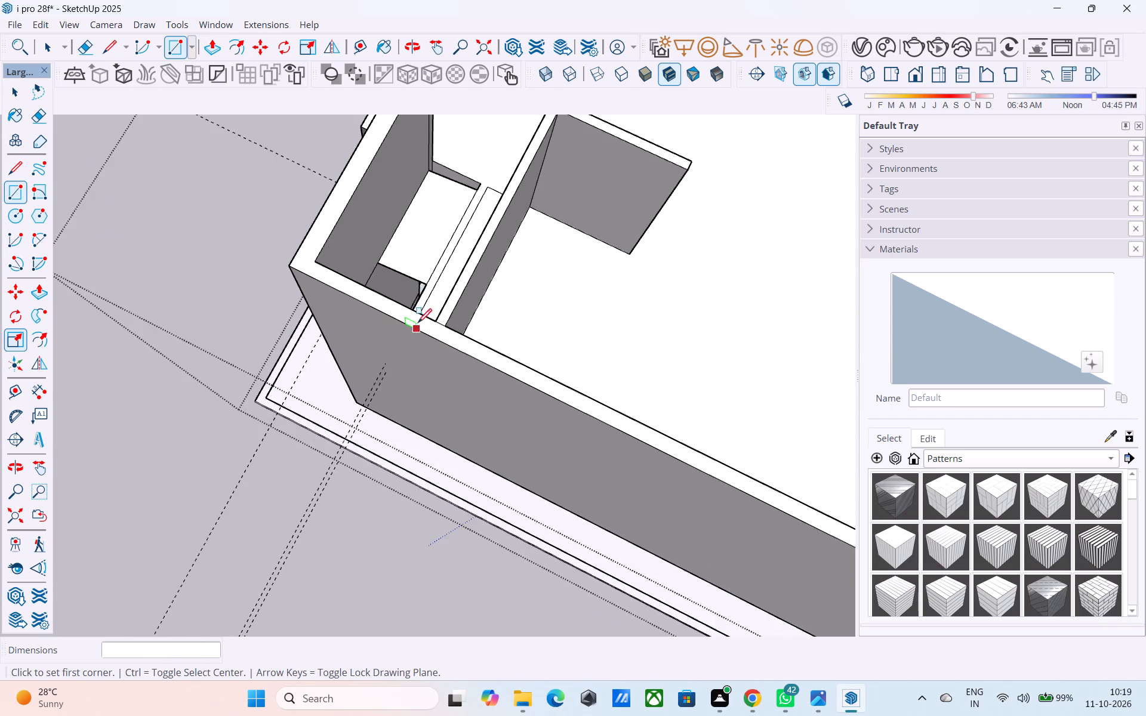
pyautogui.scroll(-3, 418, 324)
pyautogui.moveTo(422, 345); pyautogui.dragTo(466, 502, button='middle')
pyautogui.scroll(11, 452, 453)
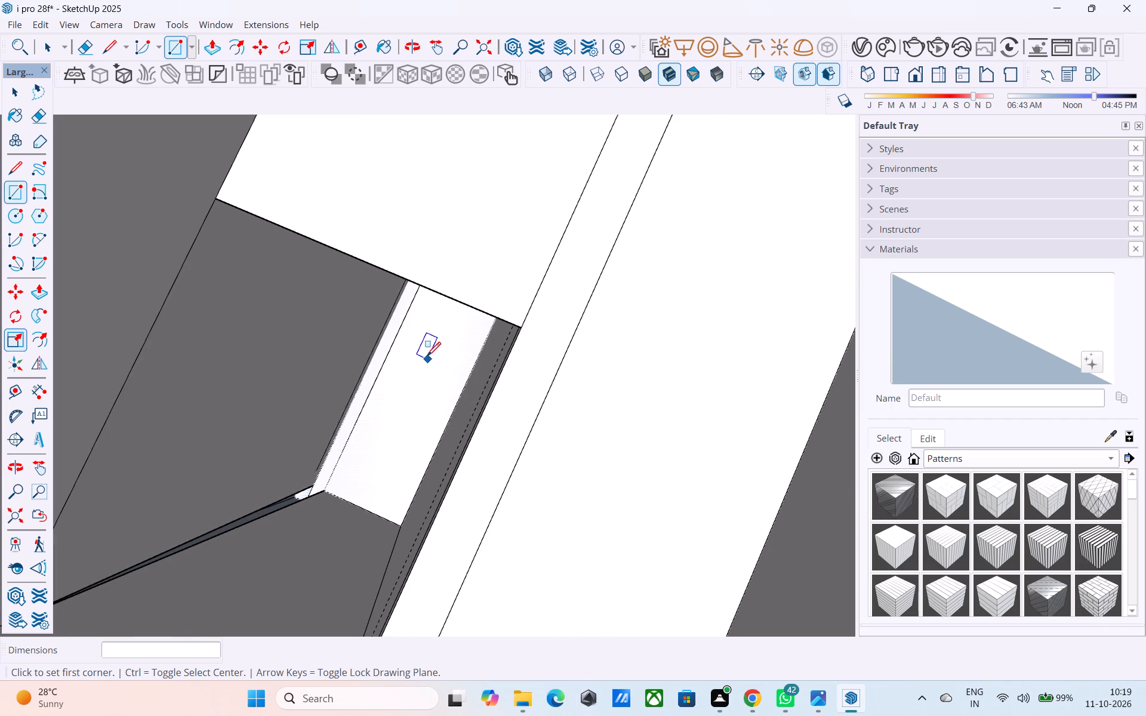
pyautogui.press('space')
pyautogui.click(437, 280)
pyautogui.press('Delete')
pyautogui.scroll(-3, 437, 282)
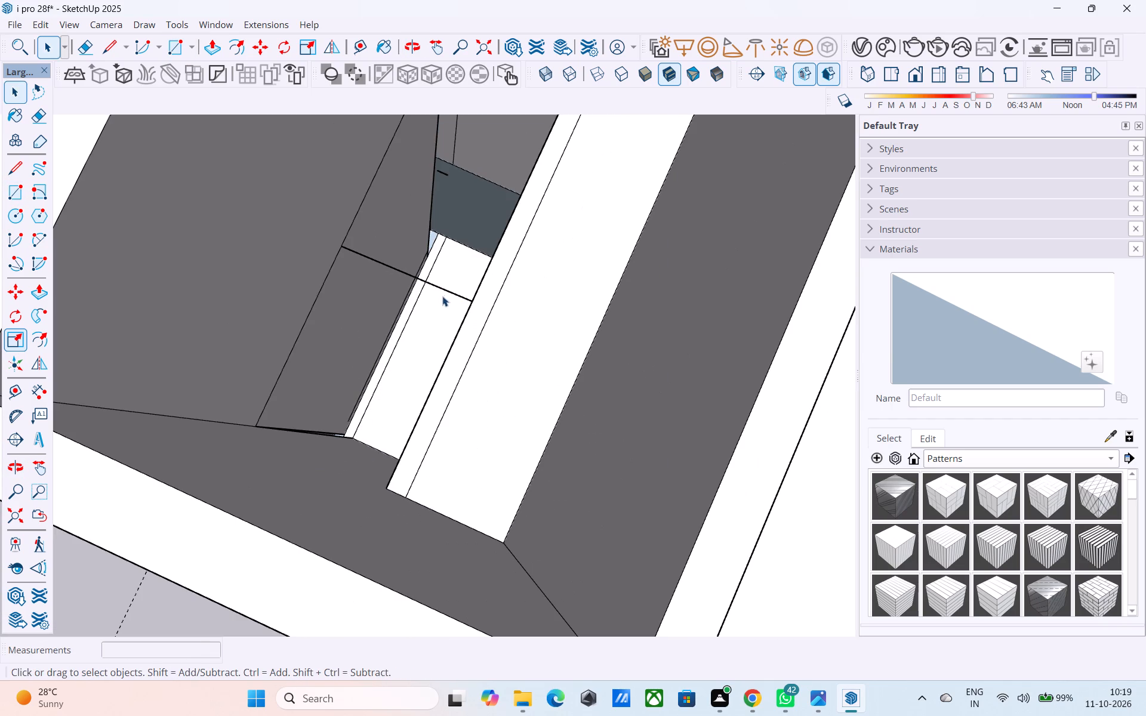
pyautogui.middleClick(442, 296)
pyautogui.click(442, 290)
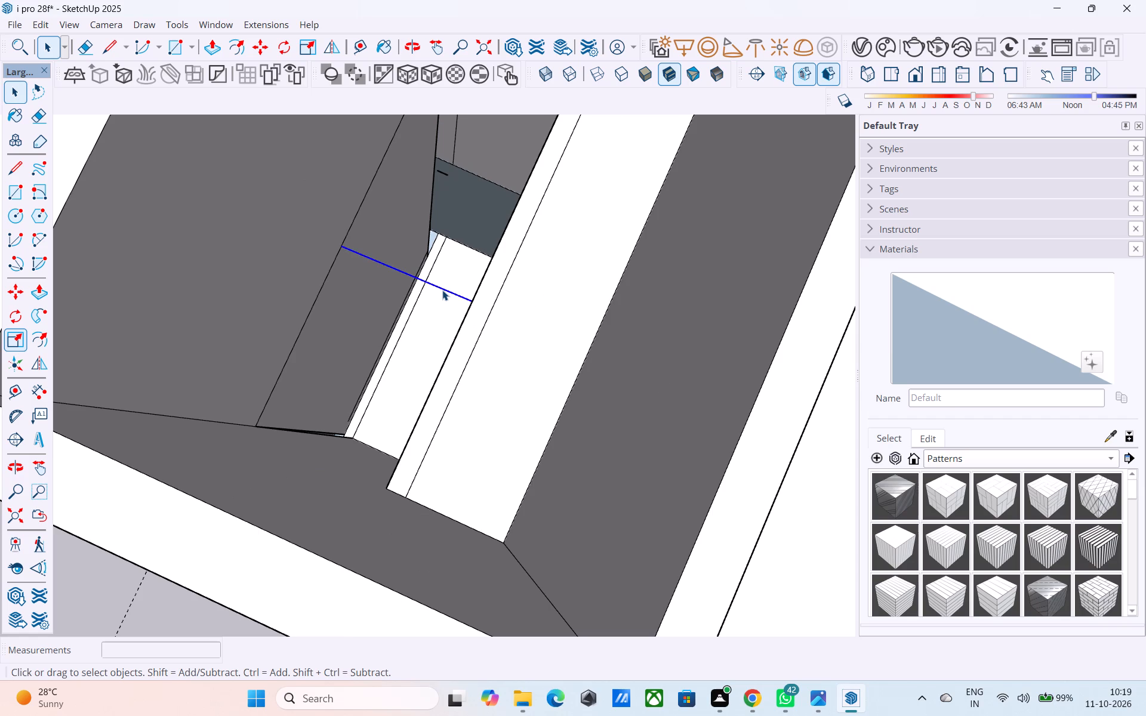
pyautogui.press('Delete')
# Delete the inner face closing the outer wall beside the floor opening, along with the small leftover pieces at its ends.
pyautogui.moveTo(432, 295); pyautogui.dragTo(472, 351, button='middle')
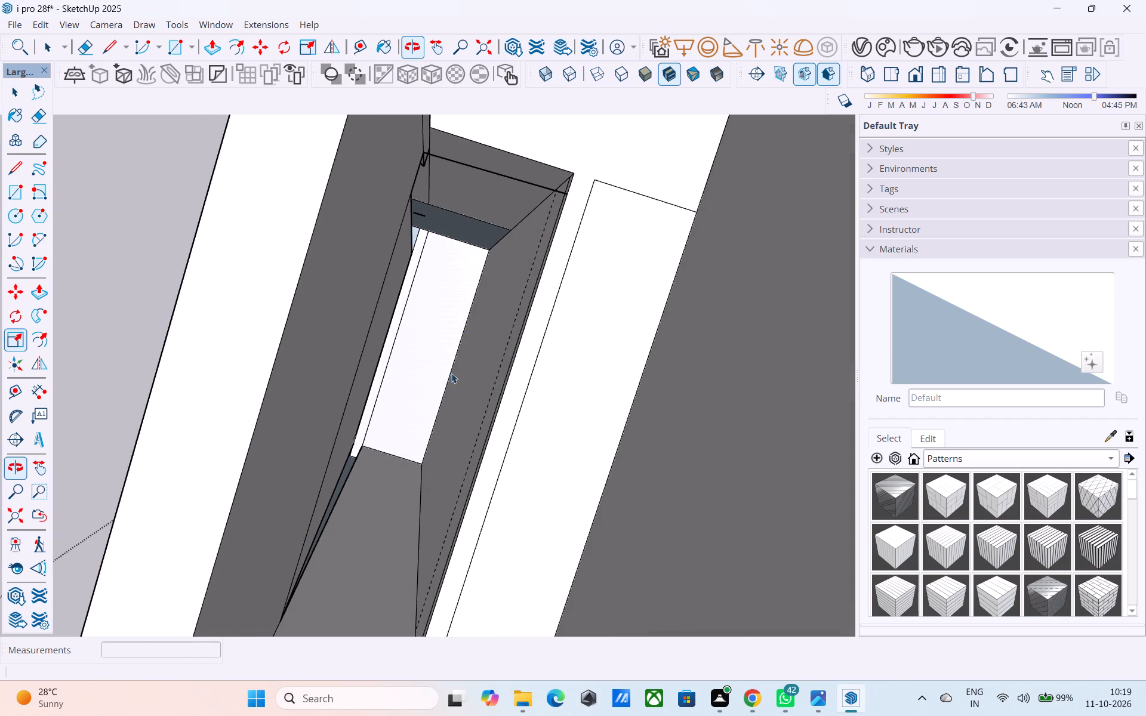
pyautogui.scroll(14, 362, 507)
pyautogui.moveTo(347, 490); pyautogui.dragTo(658, 290, button='middle')
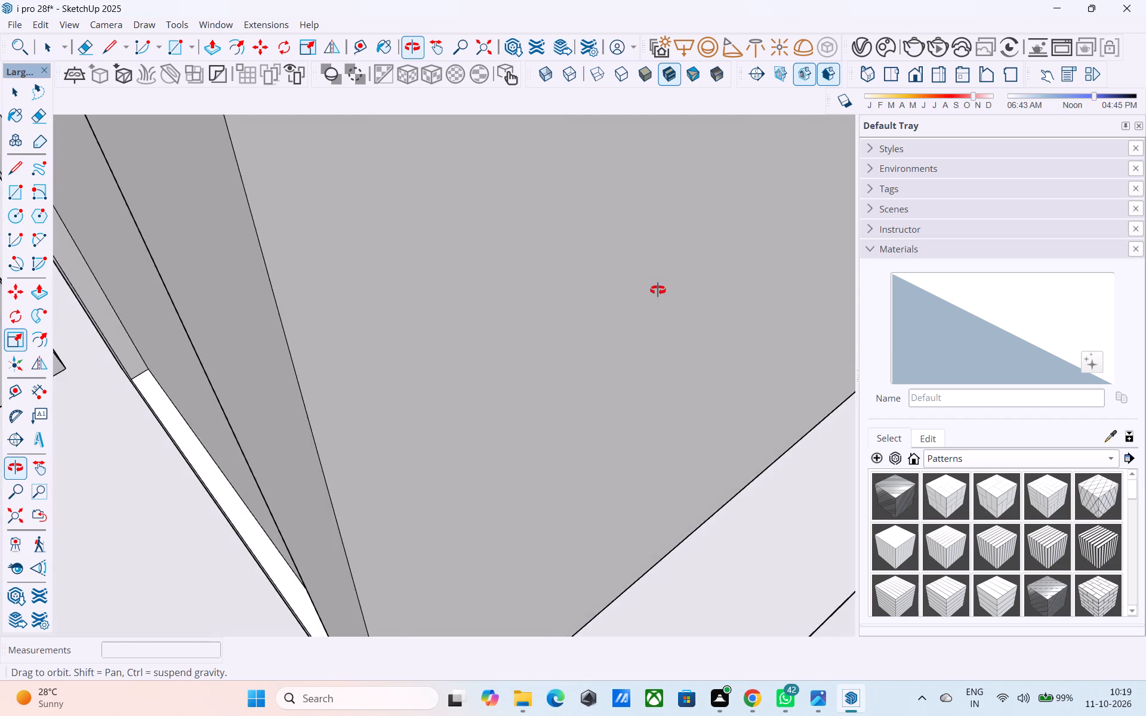
pyautogui.moveTo(658, 290); pyautogui.dragTo(799, 225, button='middle')
pyautogui.scroll(-20, 374, 354)
pyautogui.scroll(-1, 374, 354)
pyautogui.scroll(1, 333, 445)
pyautogui.scroll(-2, 333, 445)
pyautogui.moveTo(333, 445); pyautogui.dragTo(518, 477, button='middle')
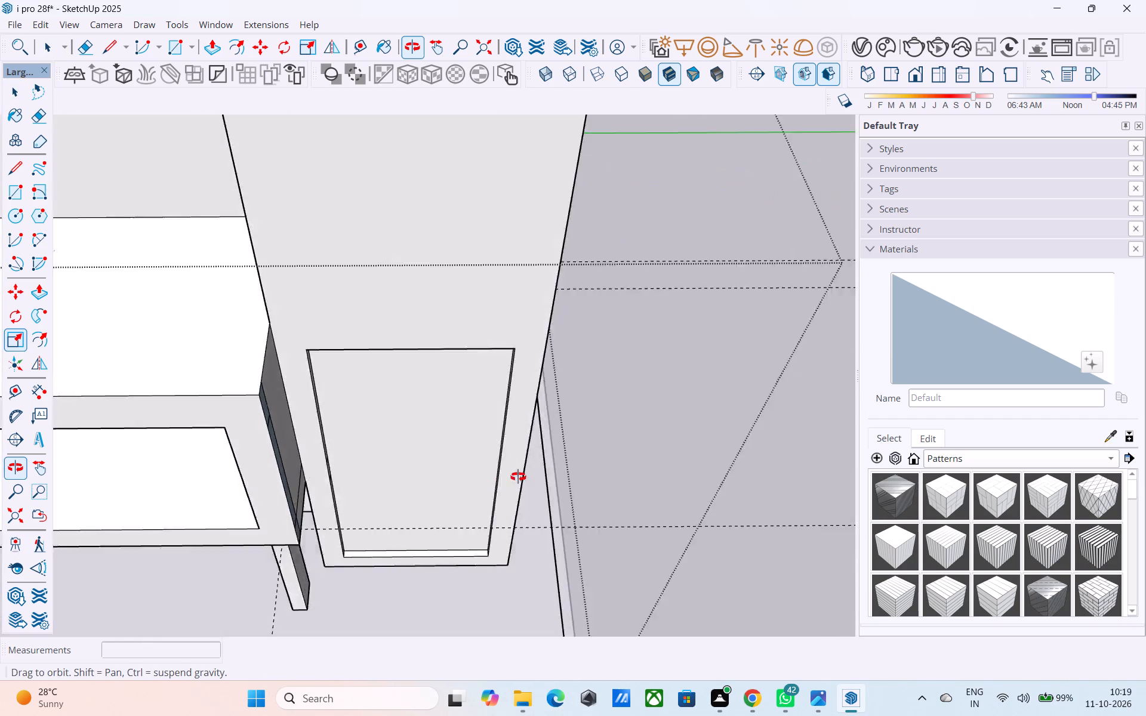
pyautogui.moveTo(518, 477); pyautogui.dragTo(743, 605, button='middle')
pyautogui.scroll(9, 673, 562)
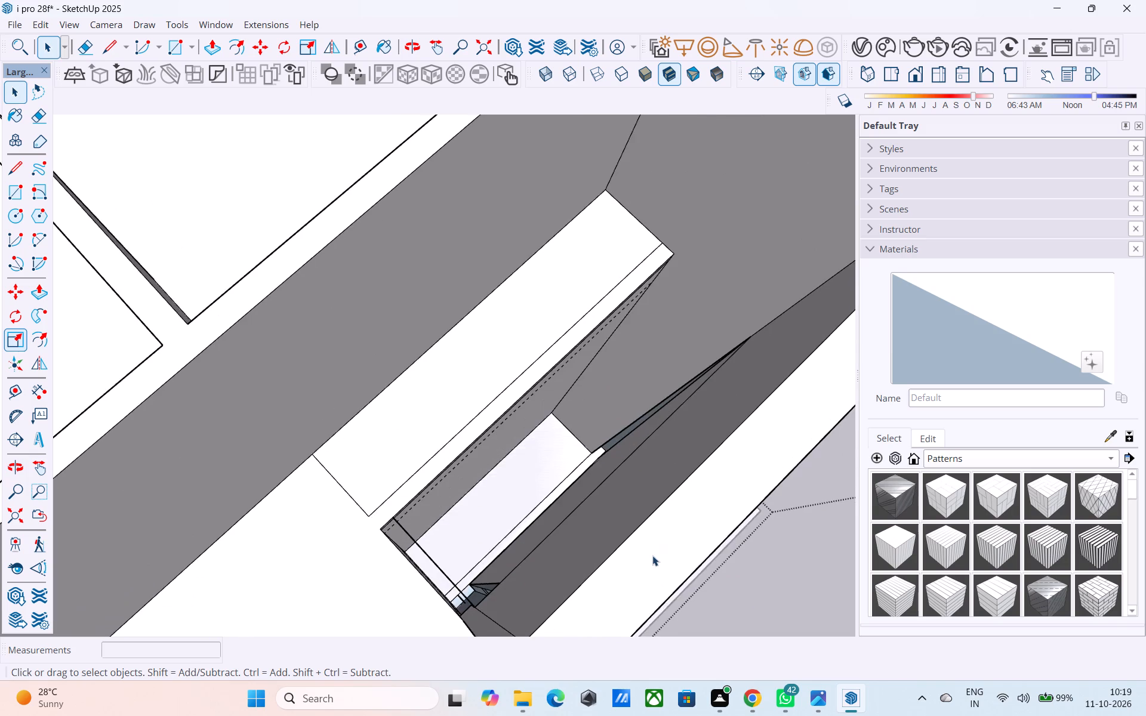
pyautogui.moveTo(651, 555); pyautogui.dragTo(683, 592, button='middle')
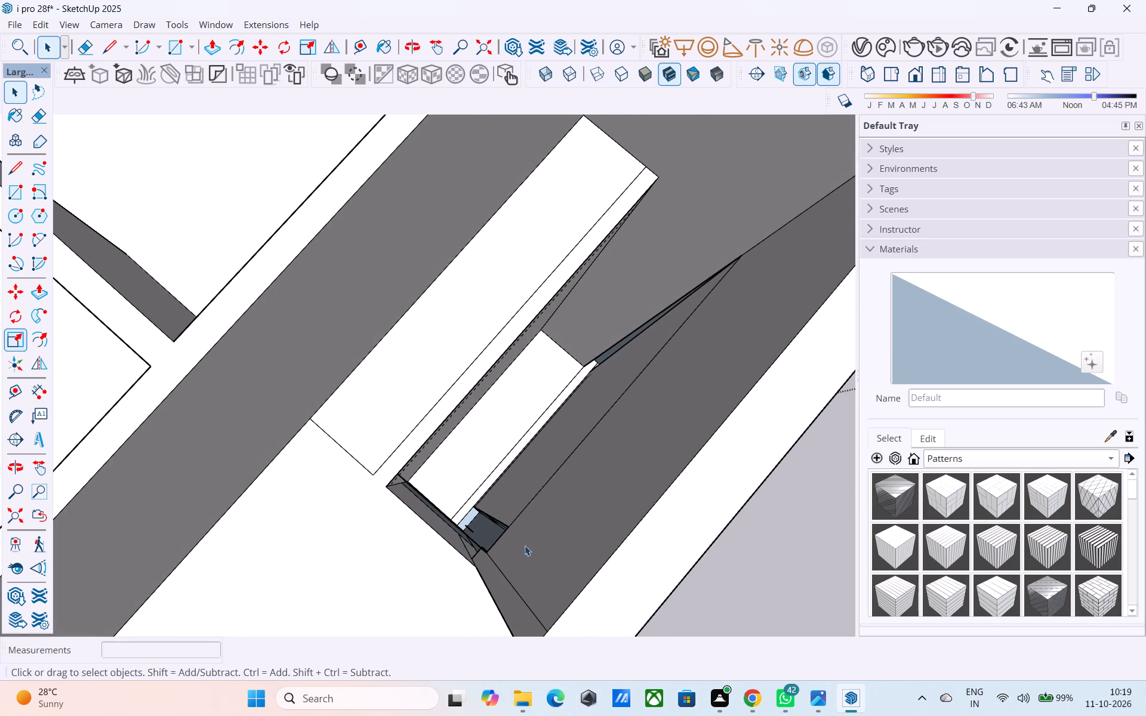
pyautogui.moveTo(519, 534); pyautogui.dragTo(540, 466, button='middle')
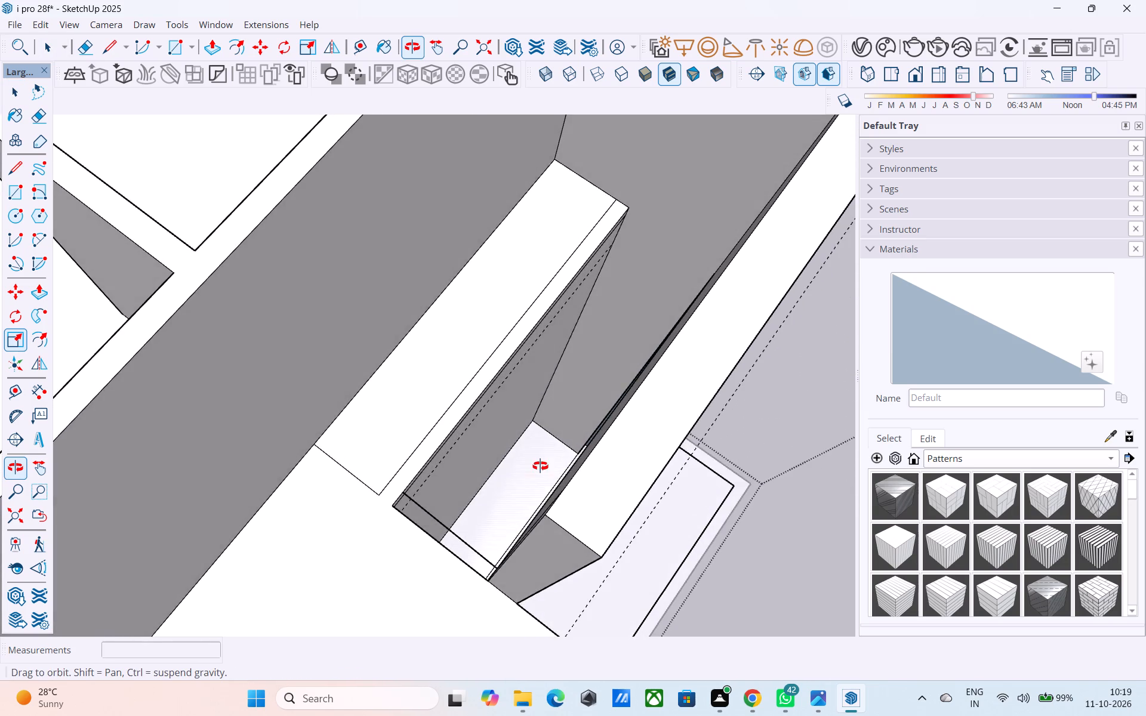
pyautogui.moveTo(540, 466); pyautogui.dragTo(627, 516, button='middle')
pyautogui.click(550, 467)
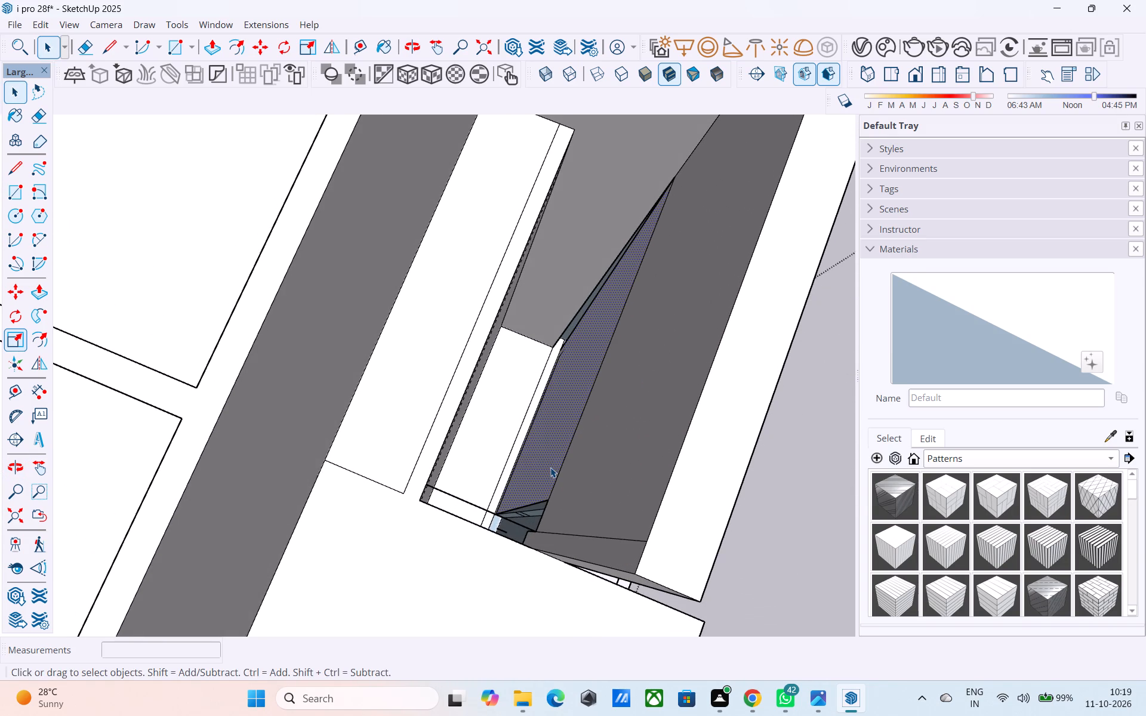
pyautogui.press('Delete')
pyautogui.moveTo(550, 466); pyautogui.dragTo(558, 468, button='middle')
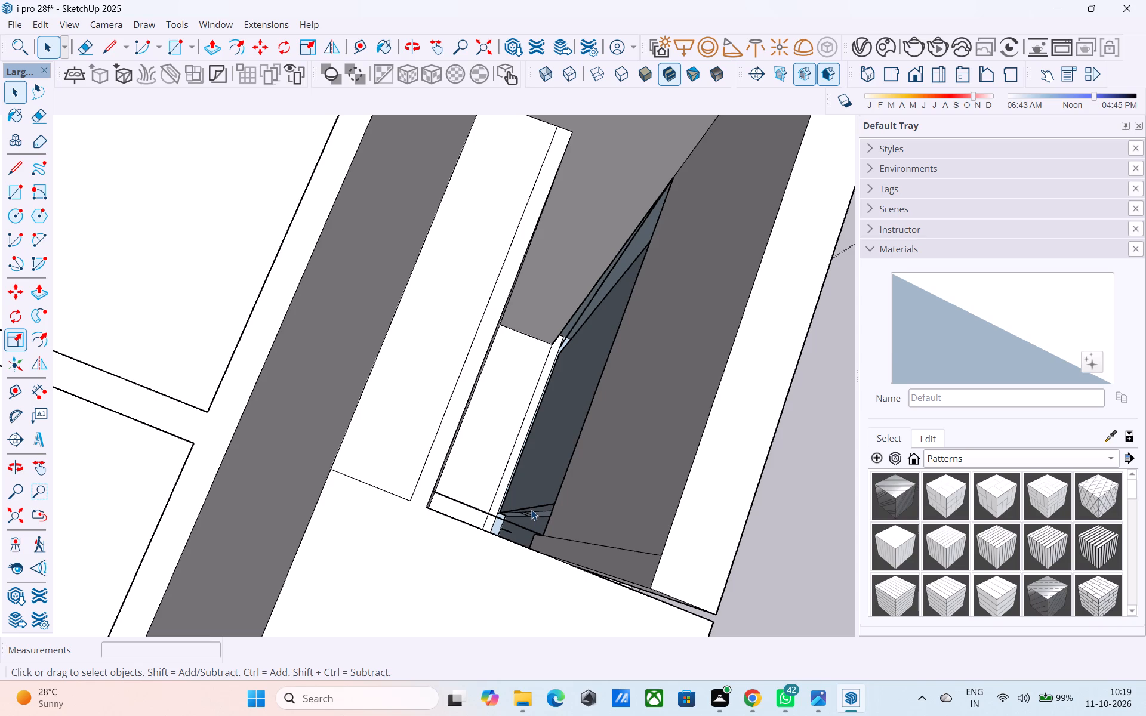
pyautogui.click(531, 509)
pyautogui.press('Delete')
pyautogui.click(605, 281)
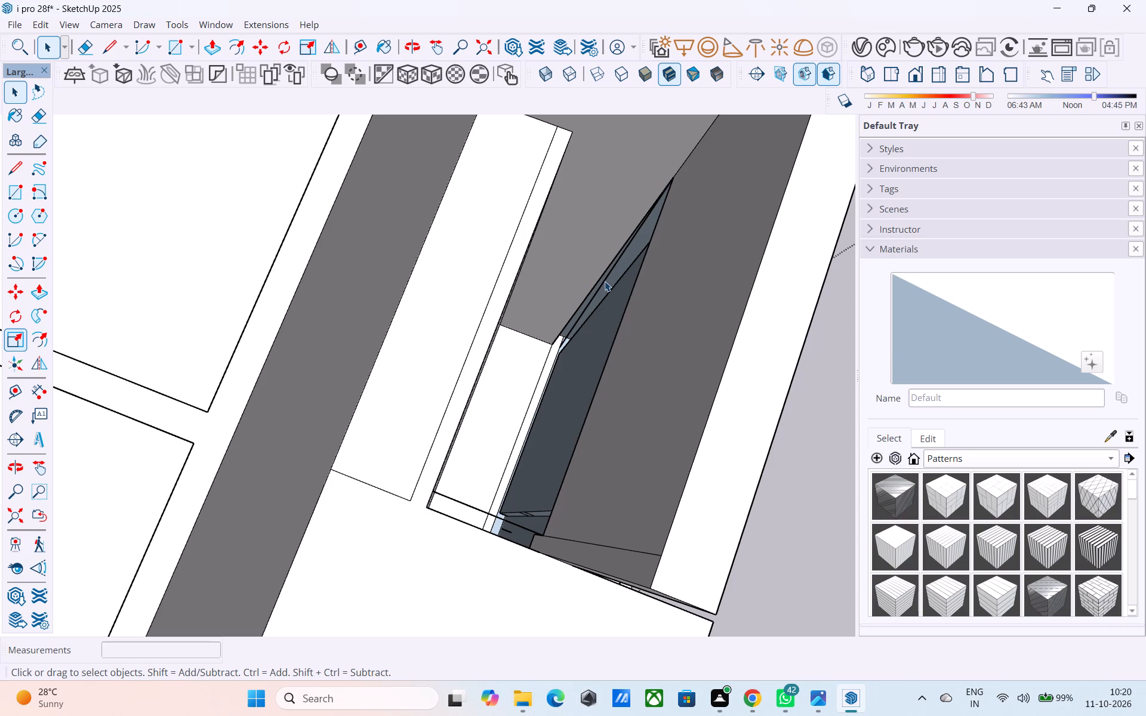
pyautogui.press('Delete')
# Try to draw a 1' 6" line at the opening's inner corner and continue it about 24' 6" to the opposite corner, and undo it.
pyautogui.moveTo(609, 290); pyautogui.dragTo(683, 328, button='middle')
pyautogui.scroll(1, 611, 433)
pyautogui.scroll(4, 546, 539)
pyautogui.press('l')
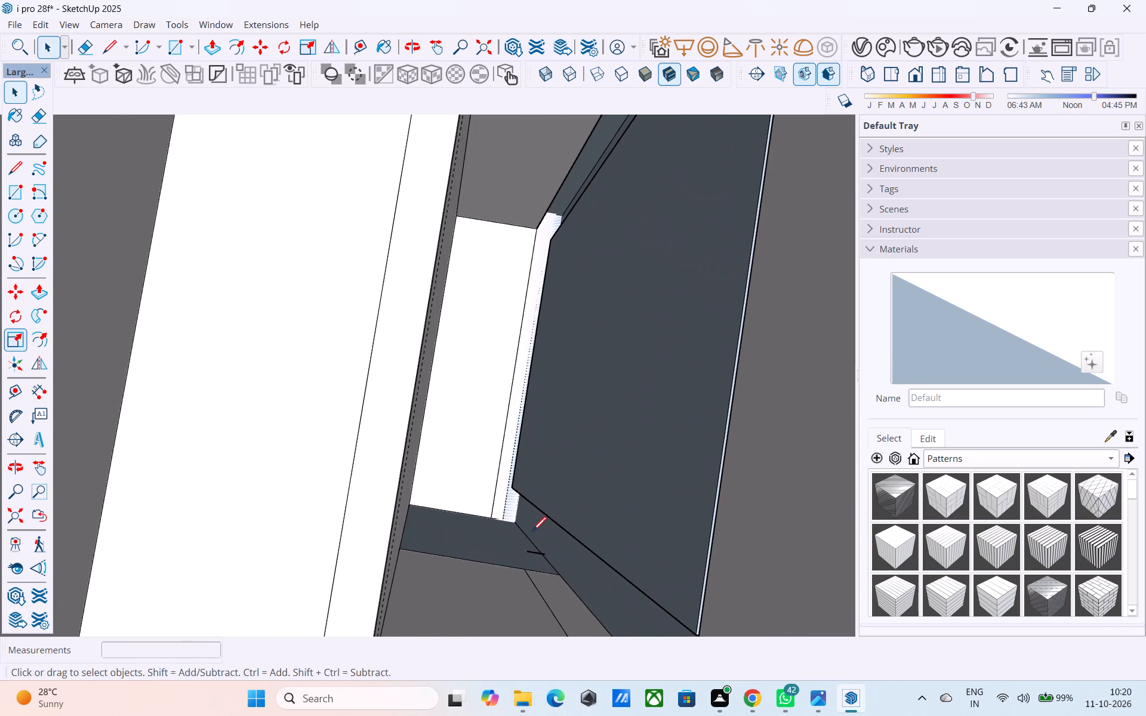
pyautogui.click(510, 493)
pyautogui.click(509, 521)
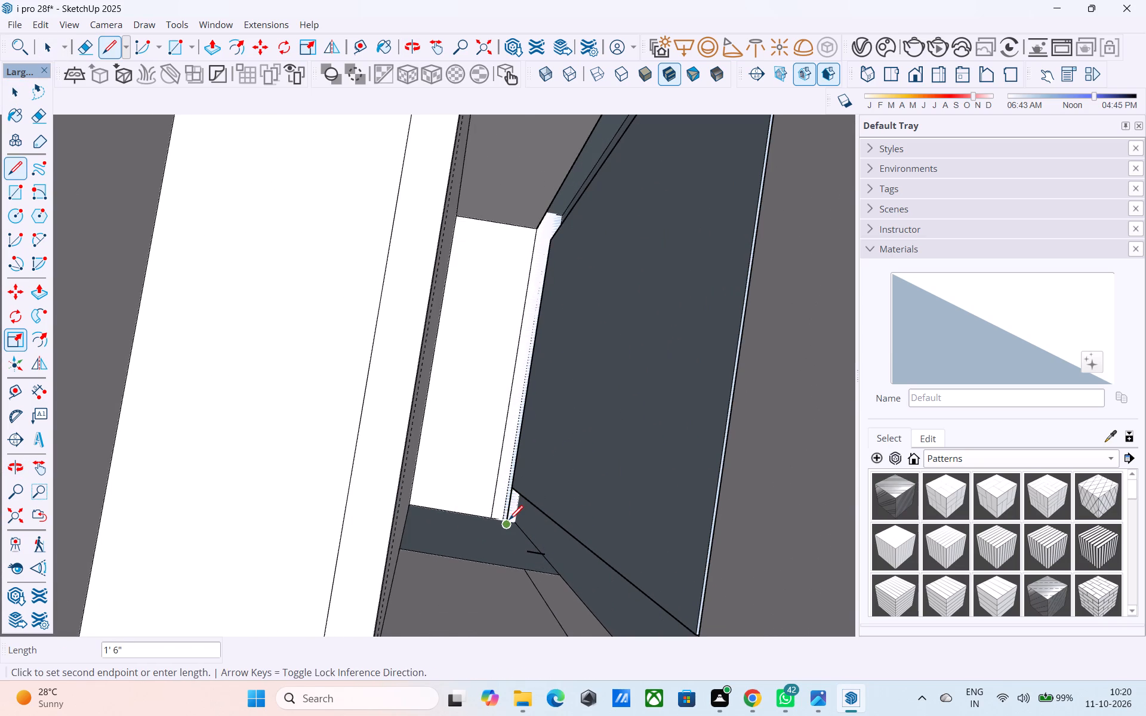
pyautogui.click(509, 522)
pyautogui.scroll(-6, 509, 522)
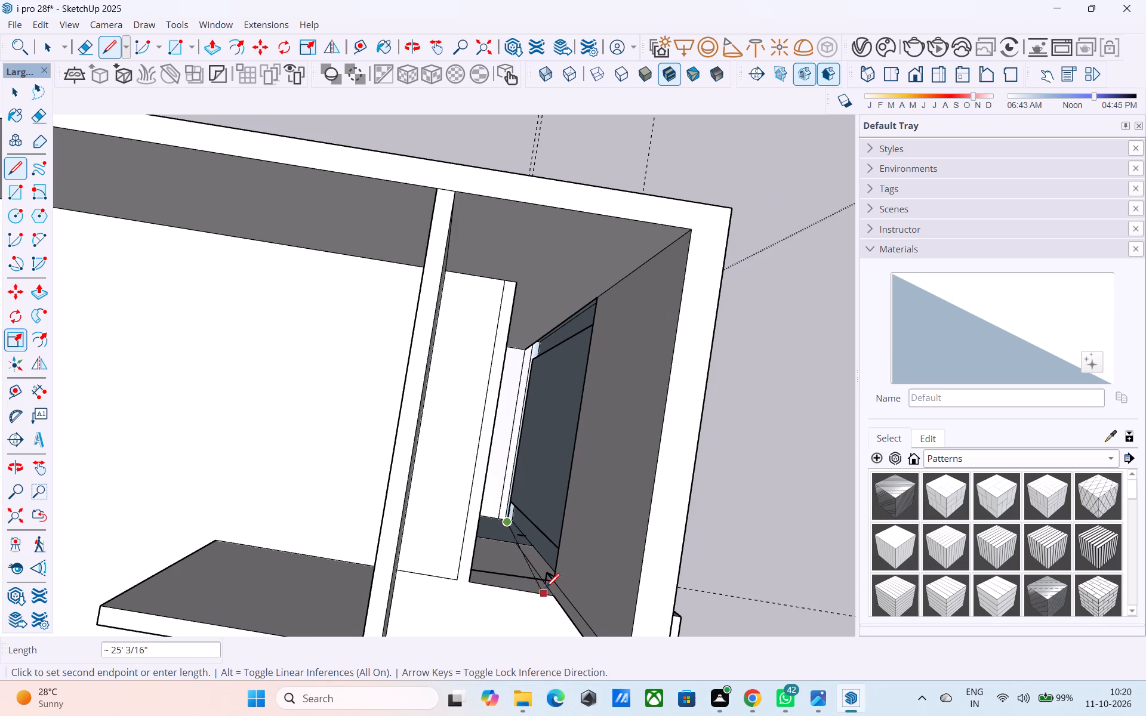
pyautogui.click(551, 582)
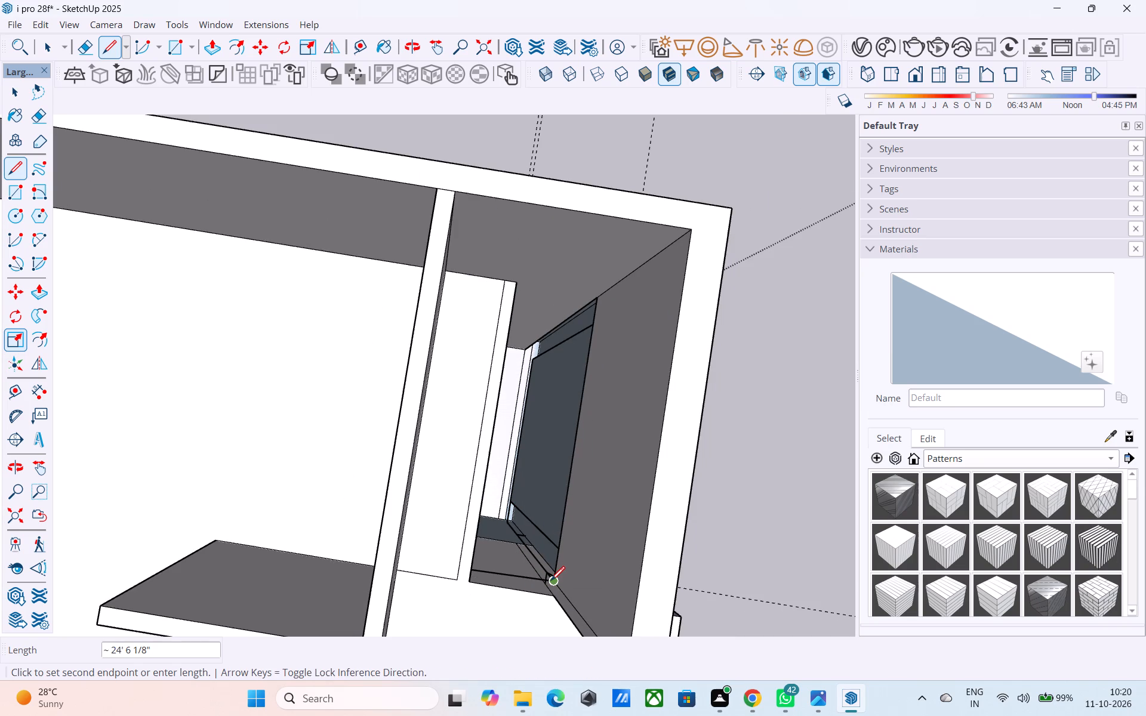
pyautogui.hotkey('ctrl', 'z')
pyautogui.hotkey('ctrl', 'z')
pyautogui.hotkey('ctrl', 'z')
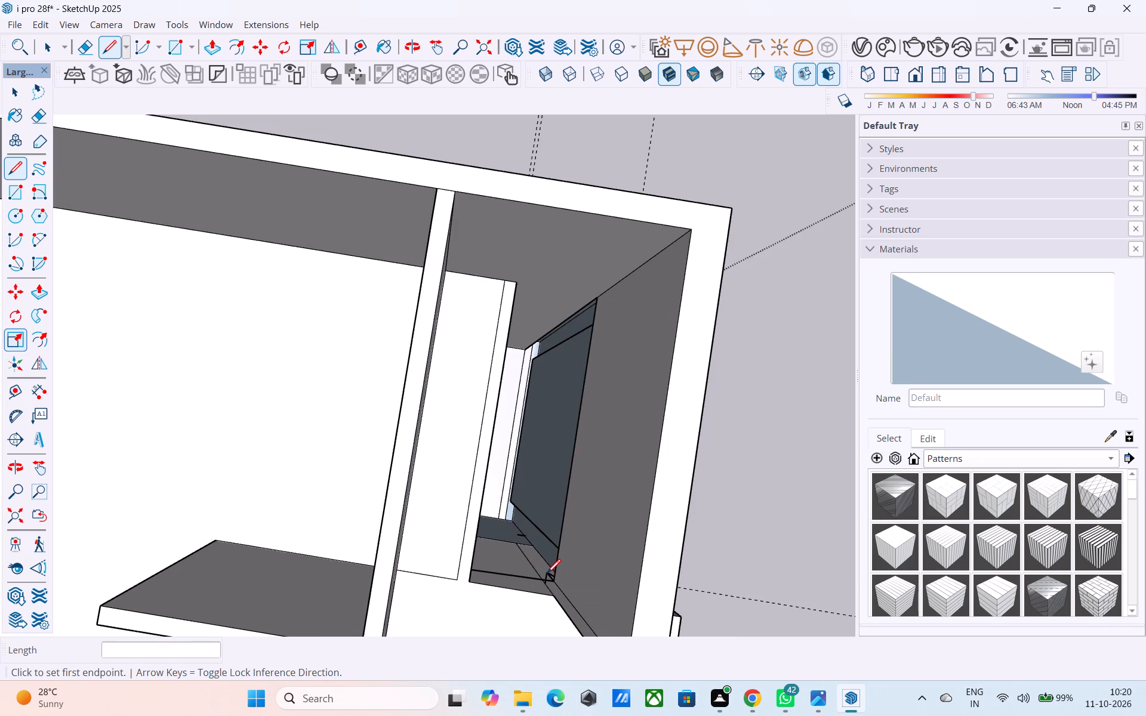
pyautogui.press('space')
# Delete the stray edge crossing the corner of the floor opening beside the terrace.
pyautogui.moveTo(543, 570); pyautogui.dragTo(554, 503, button='middle')
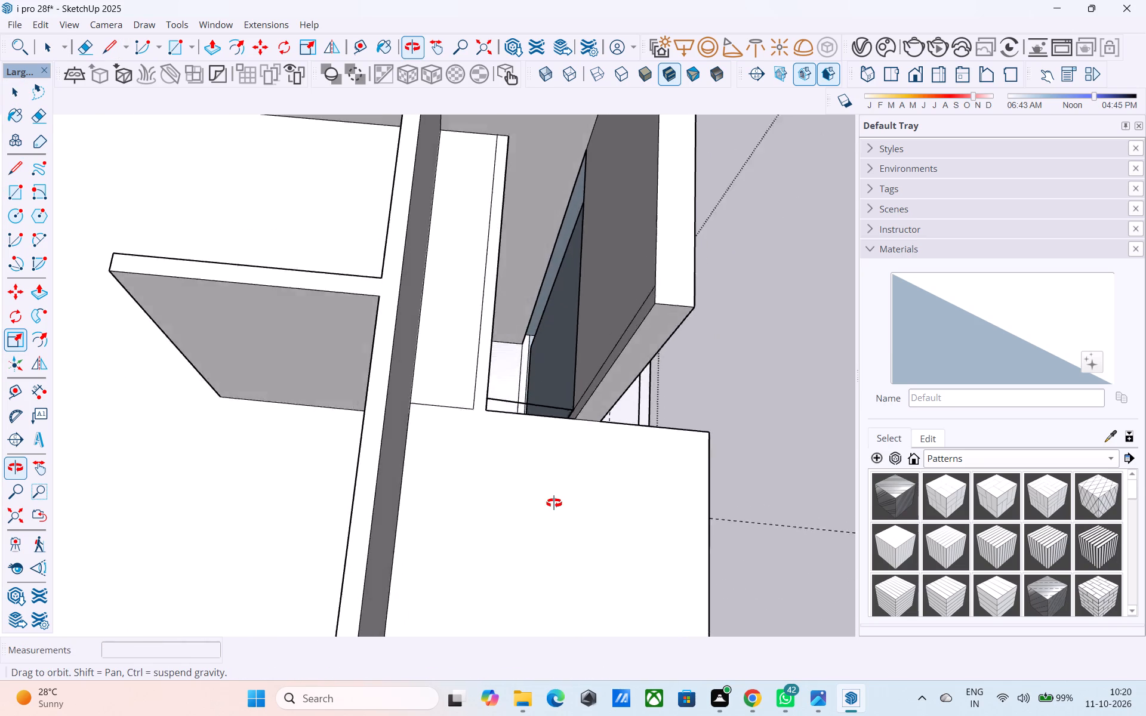
pyautogui.moveTo(554, 503); pyautogui.dragTo(435, 121, button='middle')
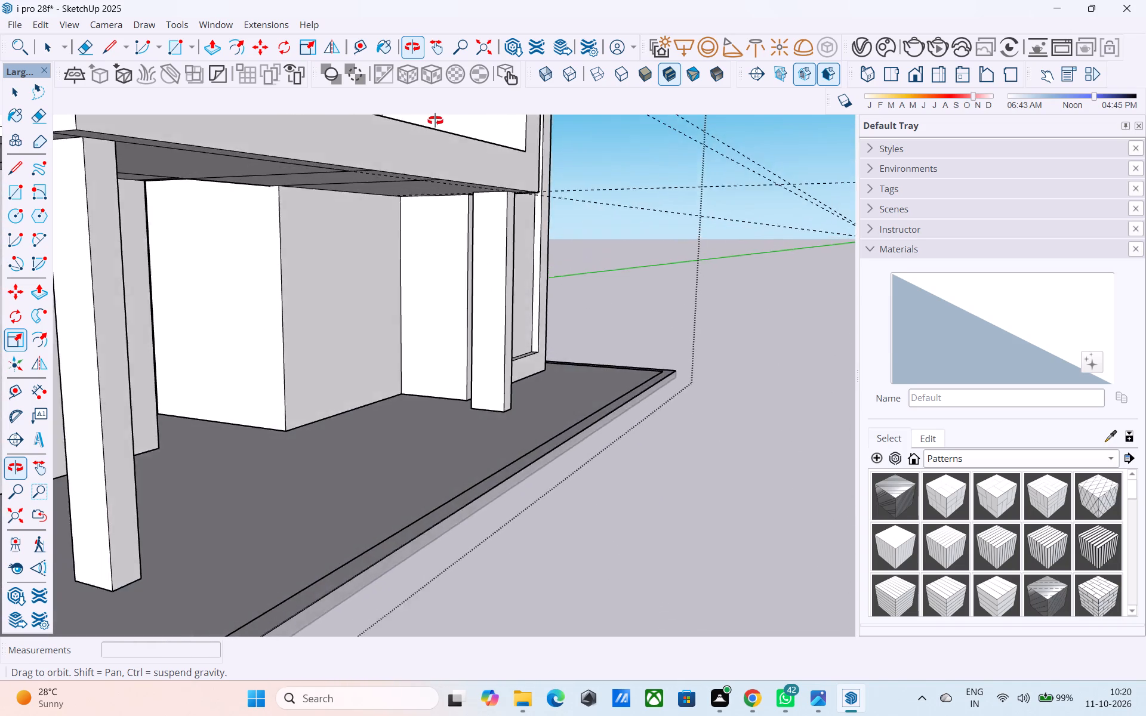
pyautogui.moveTo(435, 121); pyautogui.dragTo(208, 223, button='middle')
pyautogui.scroll(-19, 208, 223)
pyautogui.press('space')
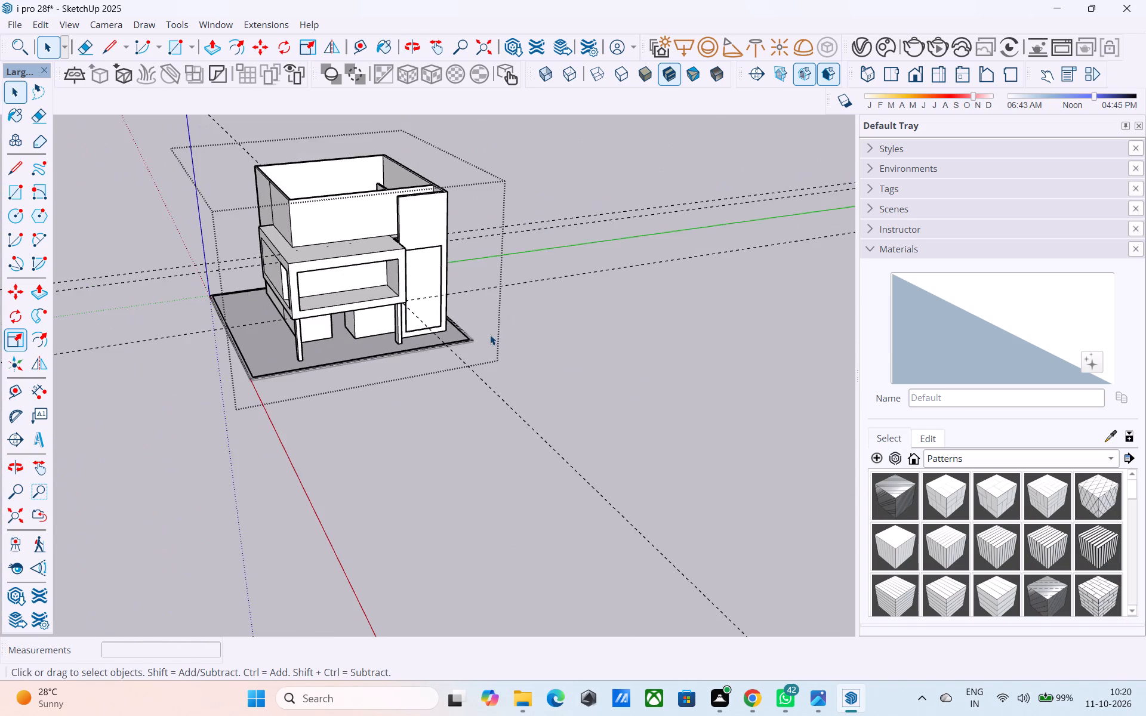
pyautogui.keyDown('shift'); pyautogui.scroll(-1, 470, 332); pyautogui.keyUp('shift')
pyautogui.keyDown('shift'); pyautogui.moveTo(470, 332); pyautogui.dragTo(695, 447, button='middle'); pyautogui.keyUp('shift')
pyautogui.moveTo(359, 374); pyautogui.dragTo(451, 402, button='middle')
pyautogui.scroll(9, 575, 349)
pyautogui.moveTo(442, 344); pyautogui.dragTo(469, 355, button='middle')
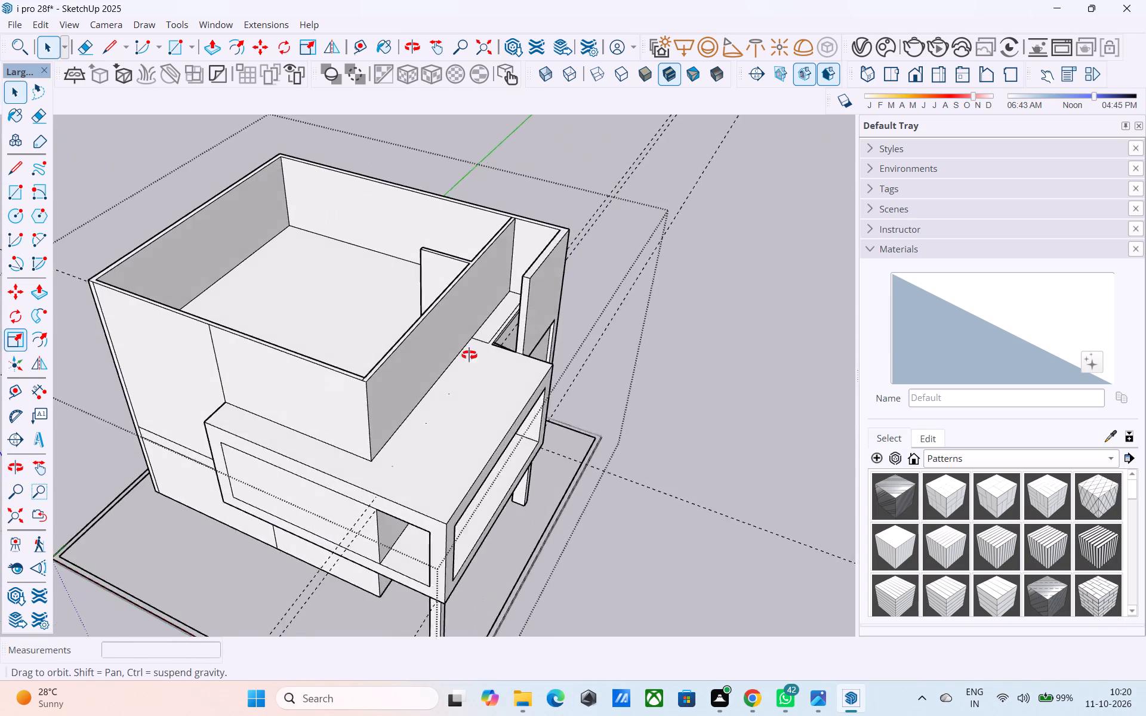
pyautogui.moveTo(469, 355); pyautogui.dragTo(636, 361, button='middle')
pyautogui.scroll(10, 543, 329)
pyautogui.moveTo(518, 309); pyautogui.dragTo(406, 266, button='middle')
pyautogui.scroll(5, 392, 244)
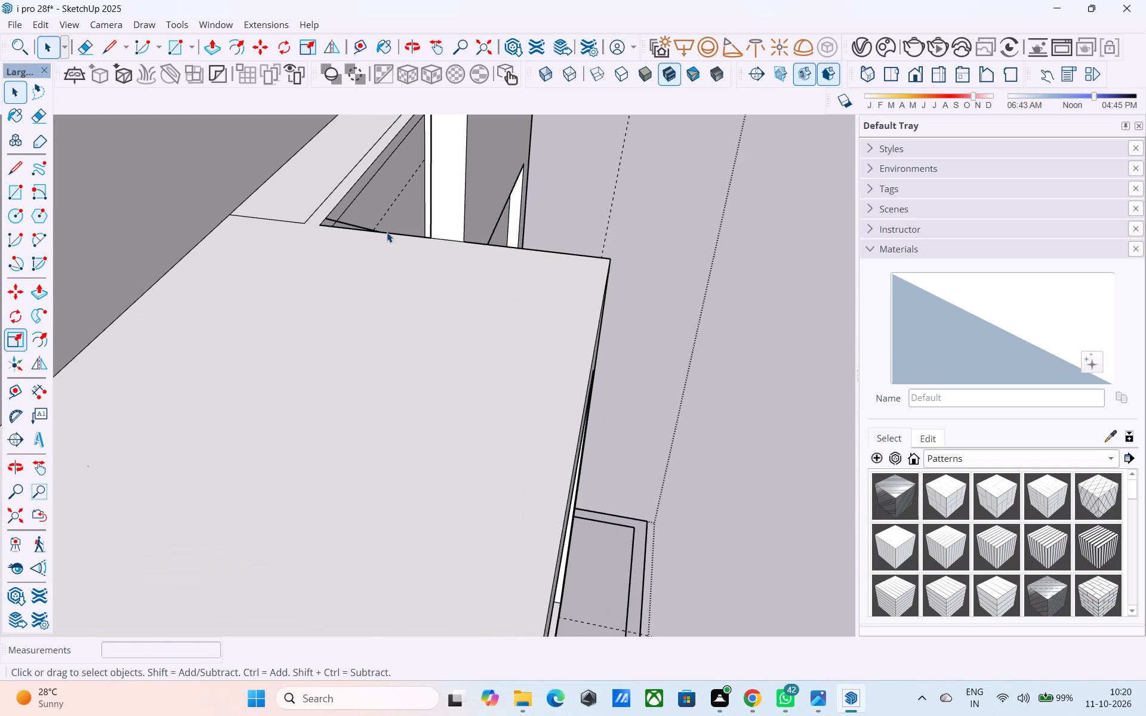
pyautogui.click(350, 224)
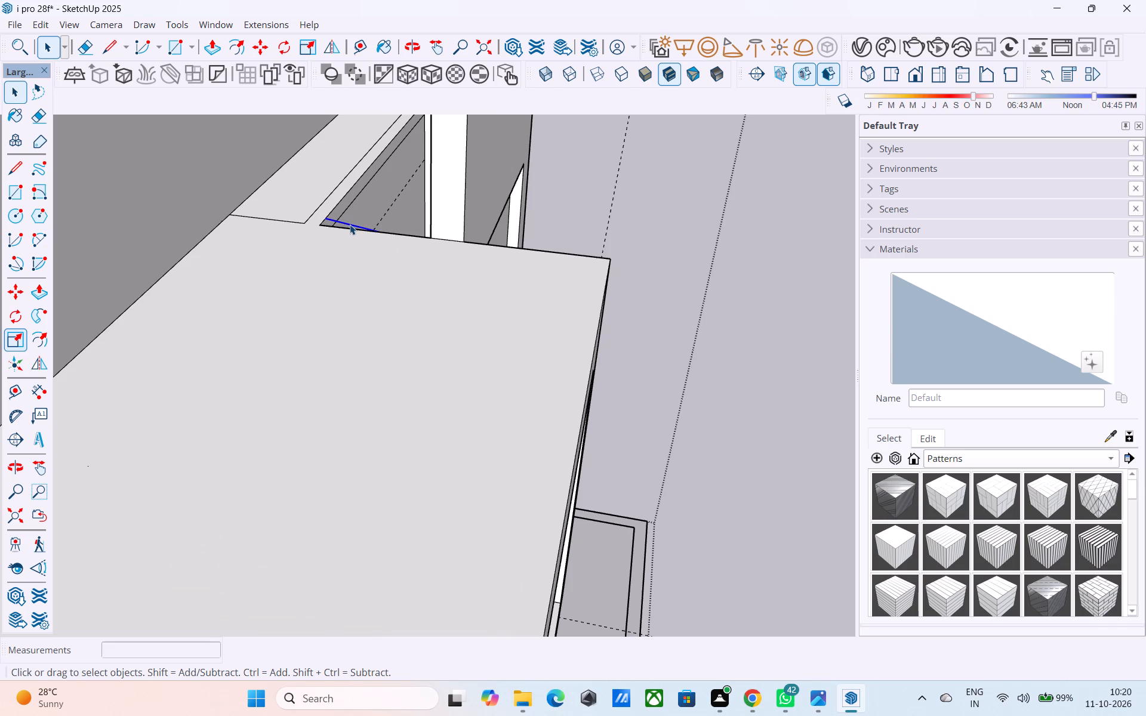
pyautogui.press('Pause')
pyautogui.press('F12')
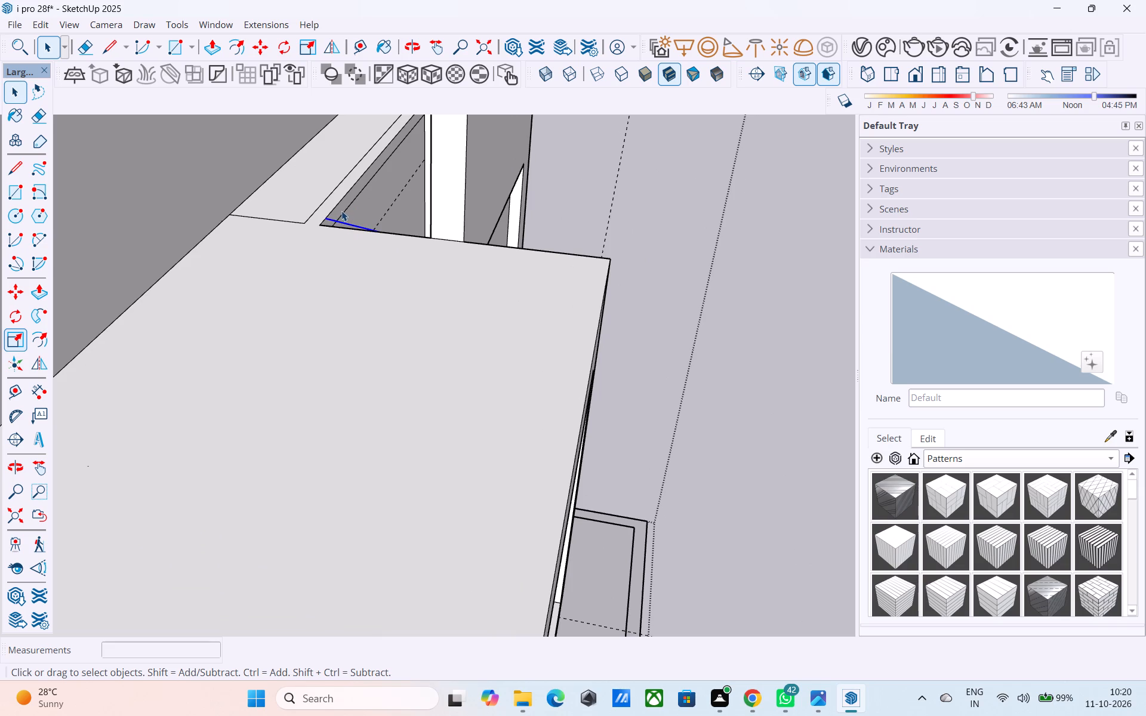
pyautogui.press('Delete')
# Push/Pull the ledge's narrow side face across the floor opening to the outer wall, filling the gap.
pyautogui.click(344, 208)
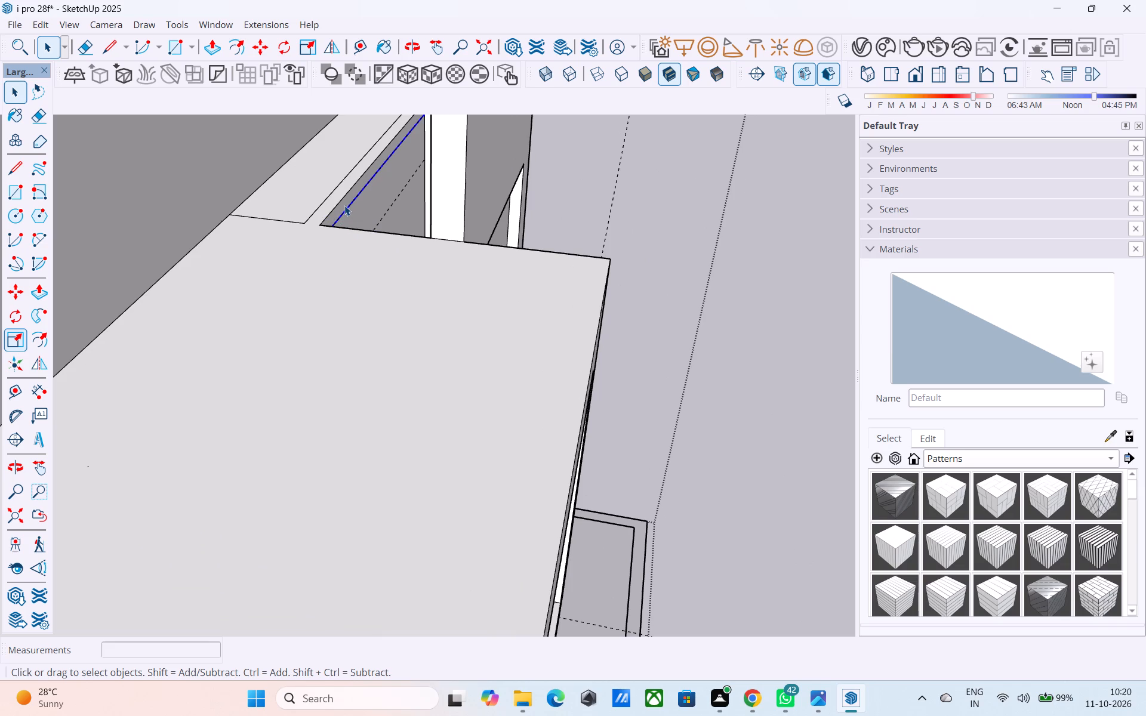
pyautogui.click(344, 205)
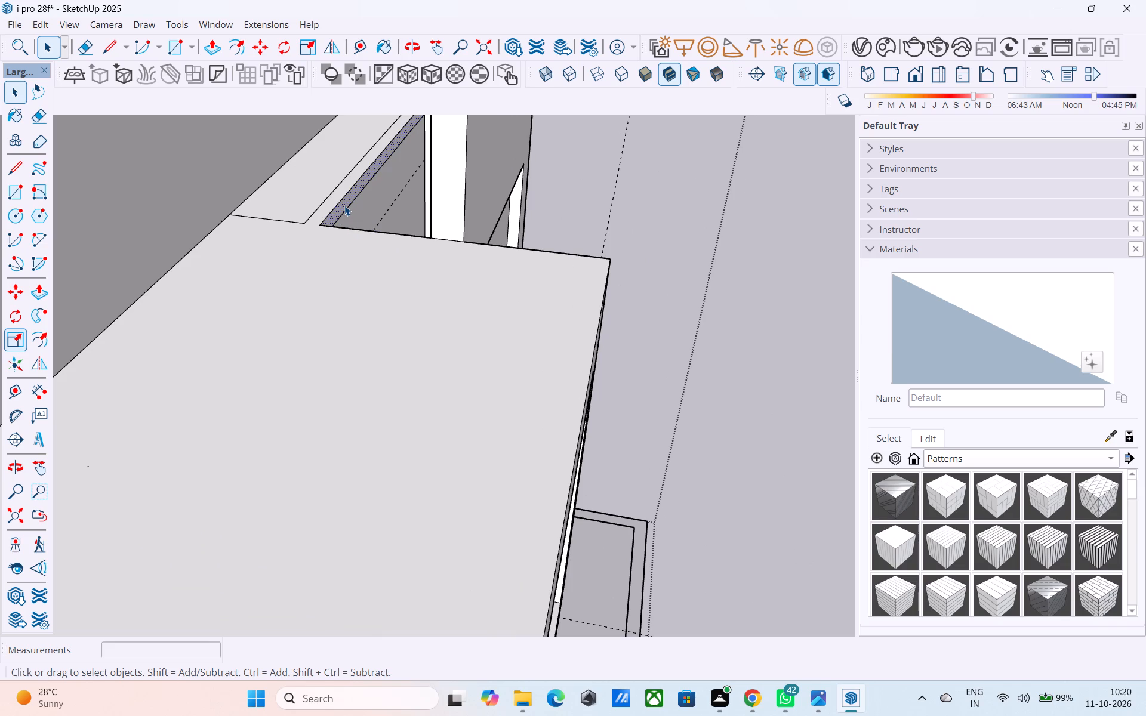
pyautogui.press('p')
pyautogui.click(344, 205)
pyautogui.moveTo(365, 208); pyautogui.dragTo(498, 250, button='middle')
pyautogui.scroll(-1, 372, 214)
pyautogui.moveTo(498, 250); pyautogui.dragTo(494, 248, button='middle')
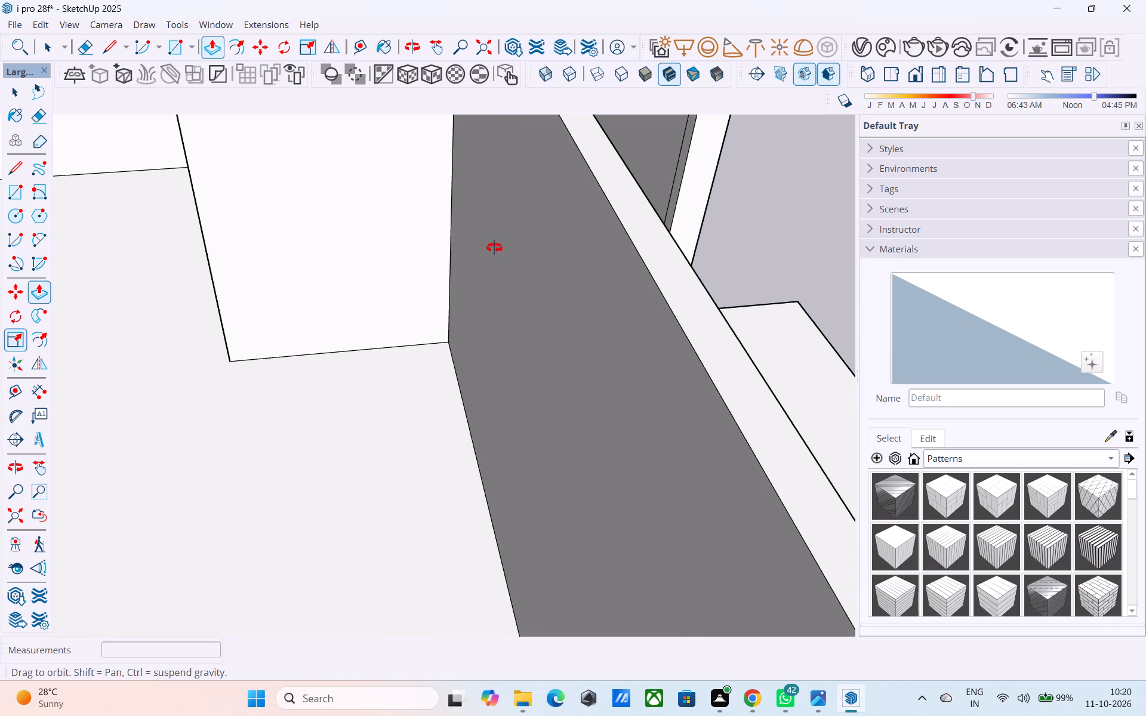
pyautogui.moveTo(494, 248); pyautogui.dragTo(349, 266, button='middle')
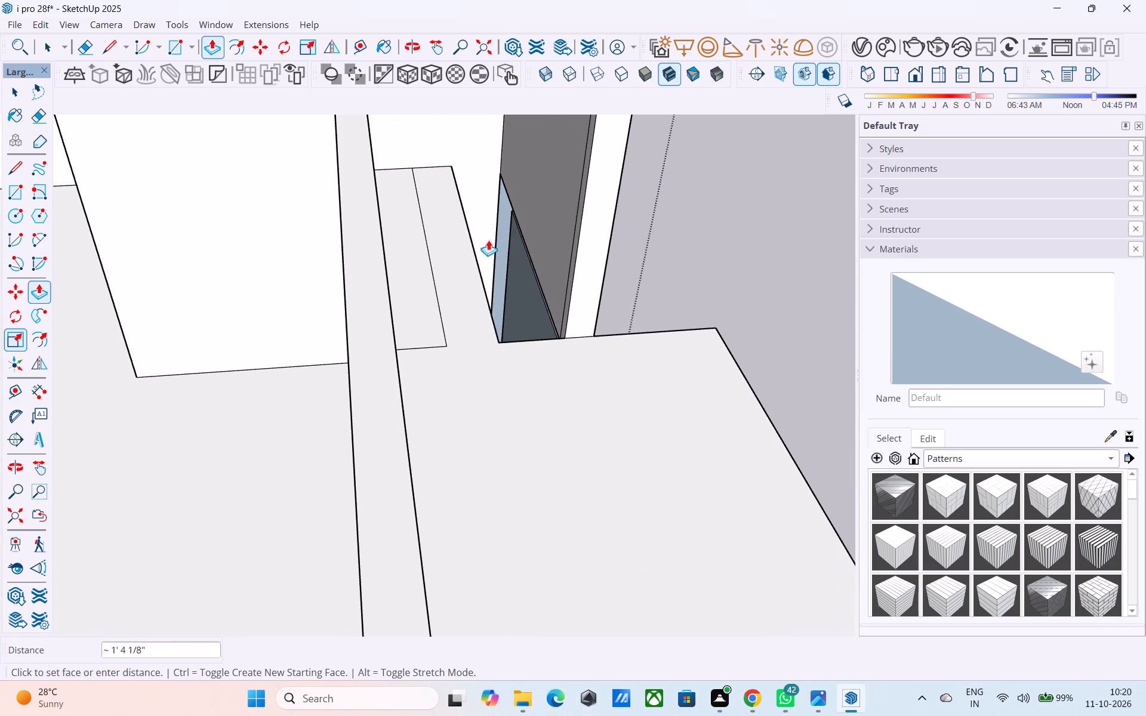
pyautogui.click(542, 232)
# Erase the leftover edges dividing the filled passage floor from the ledge and the terrace.
pyautogui.press('space')
pyautogui.press('e')
pyautogui.moveTo(458, 278); pyautogui.dragTo(452, 281)
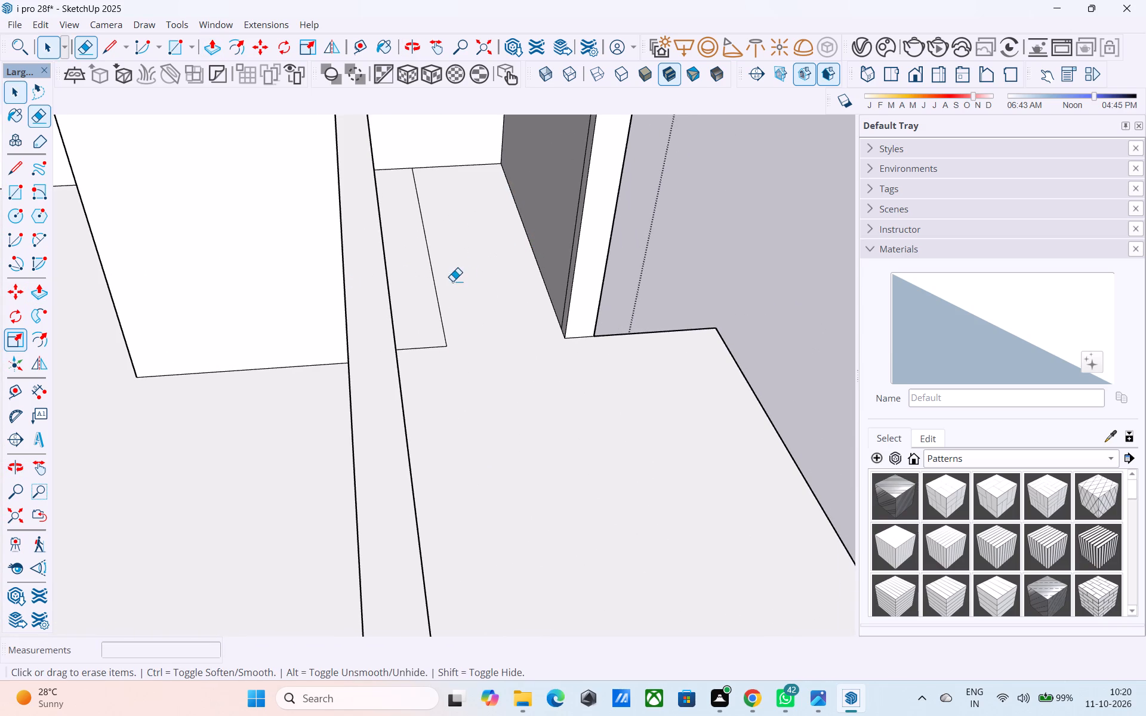
pyautogui.moveTo(452, 281); pyautogui.dragTo(432, 287)
pyautogui.press('space')
pyautogui.scroll(-1, 473, 326)
pyautogui.moveTo(473, 326); pyautogui.dragTo(442, 323, button='middle')
pyautogui.press('e')
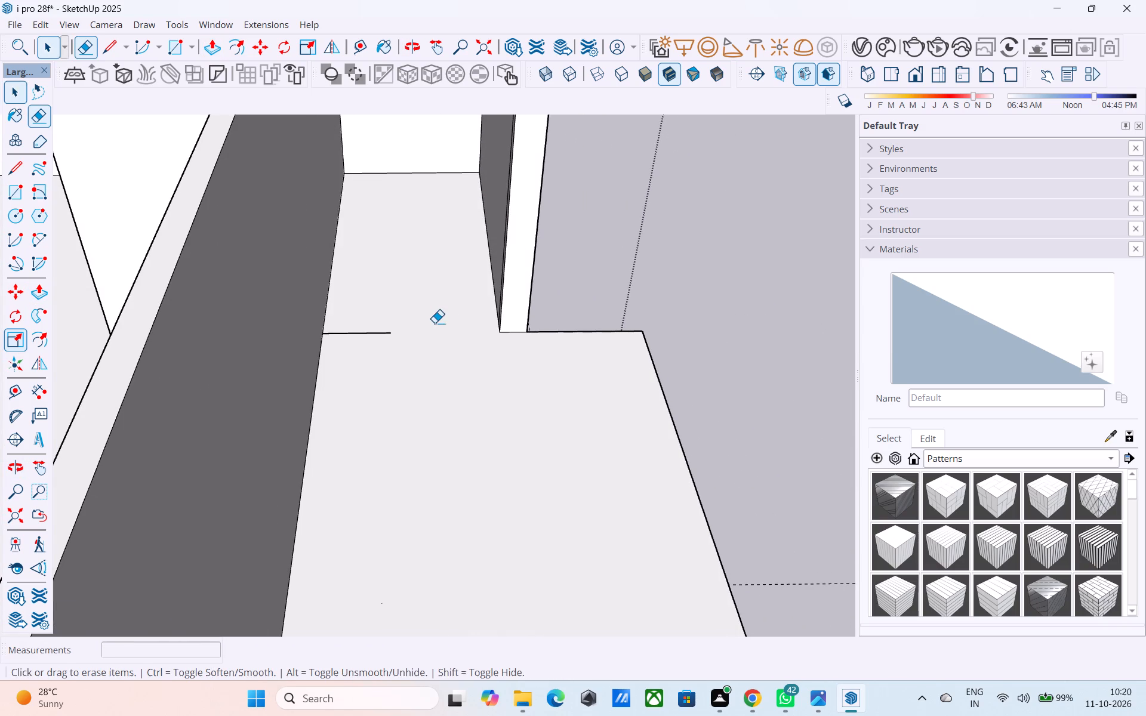
pyautogui.moveTo(395, 323); pyautogui.dragTo(387, 351)
# Save the model.
pyautogui.press('space')
pyautogui.scroll(-6, 389, 343)
pyautogui.moveTo(563, 350); pyautogui.dragTo(357, 298, button='middle')
pyautogui.scroll(-8, 414, 321)
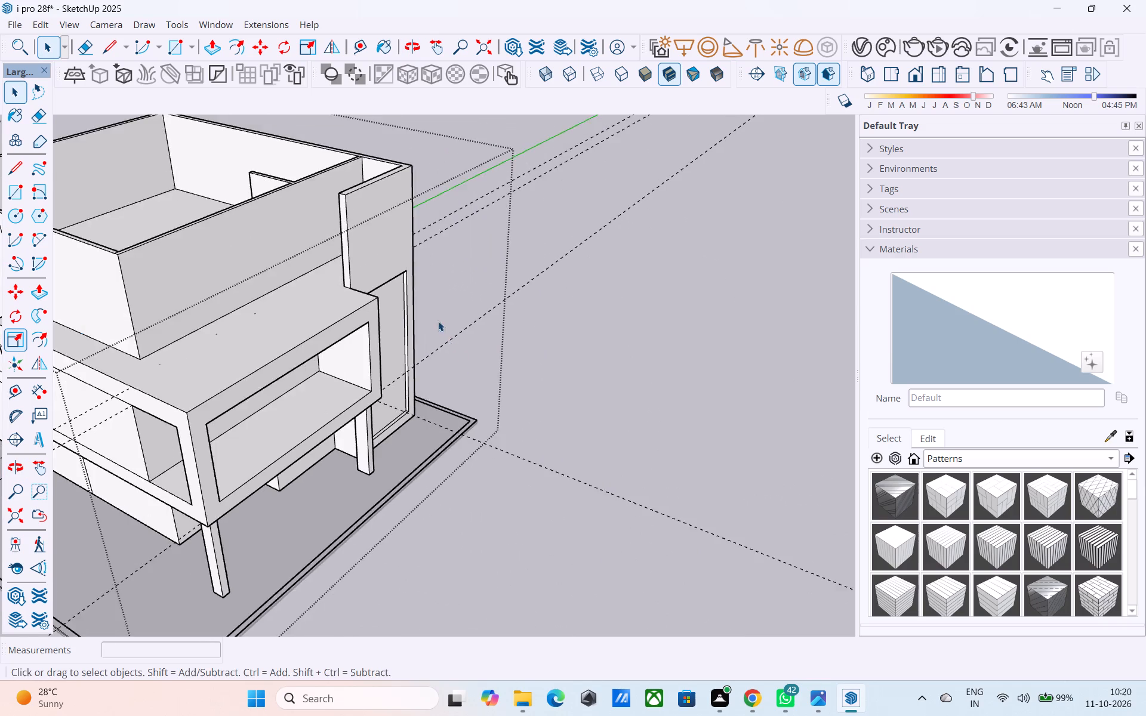
pyautogui.scroll(-4, 438, 321)
pyautogui.moveTo(420, 340); pyautogui.dragTo(520, 306, button='middle')
pyautogui.hotkey('ctrl', 's')
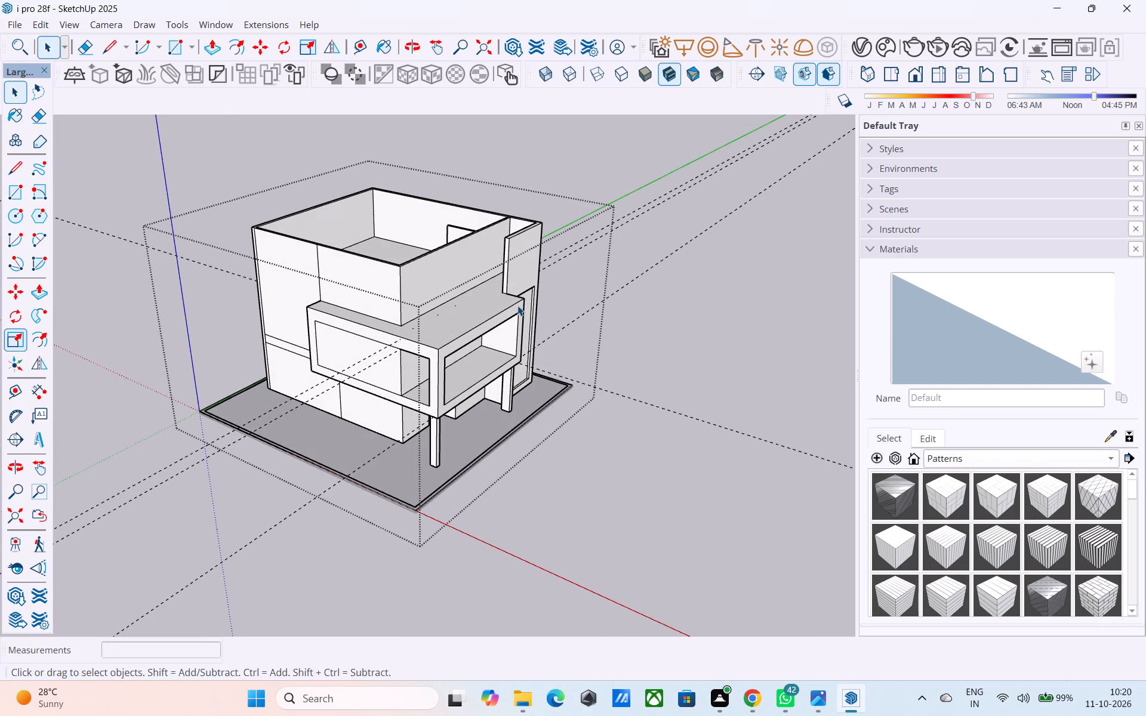
# Draw a 7' line between the wall tops, from the long partition at the short cross wall to the outer wall.
pyautogui.keyDown('shift'); pyautogui.moveTo(515, 291); pyautogui.dragTo(465, 369, button='middle'); pyautogui.keyUp('shift')
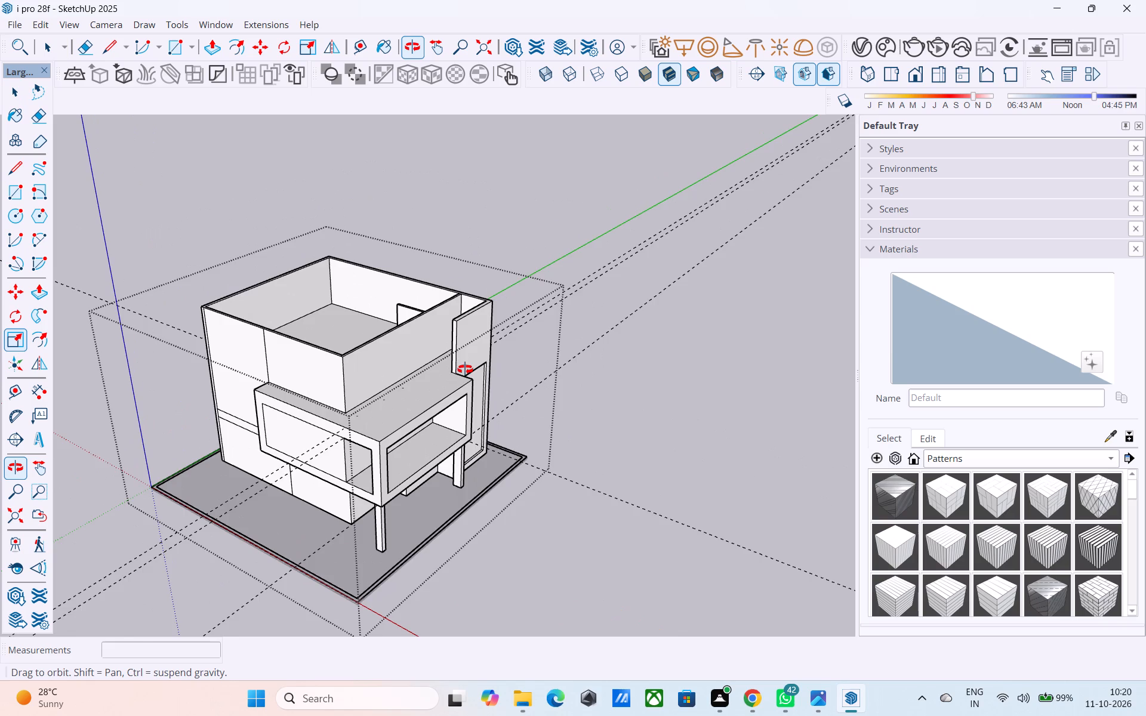
pyautogui.keyDown('shift'); pyautogui.moveTo(465, 369); pyautogui.dragTo(653, 409, button='middle'); pyautogui.keyUp('shift')
pyautogui.scroll(6, 491, 362)
pyautogui.keyDown('shift'); pyautogui.moveTo(487, 359); pyautogui.dragTo(488, 394, button='middle'); pyautogui.keyUp('shift')
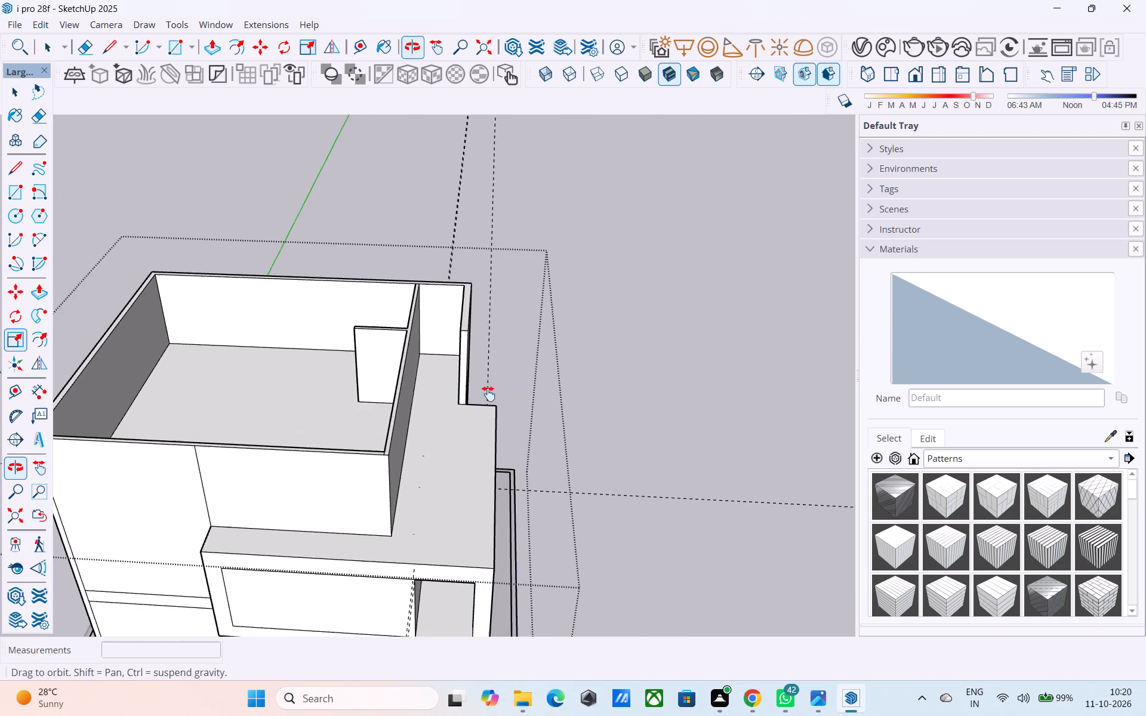
pyautogui.keyDown('shift'); pyautogui.moveTo(488, 394); pyautogui.dragTo(742, 425, button='middle'); pyautogui.keyUp('shift')
pyautogui.moveTo(678, 419); pyautogui.dragTo(279, 322, button='middle')
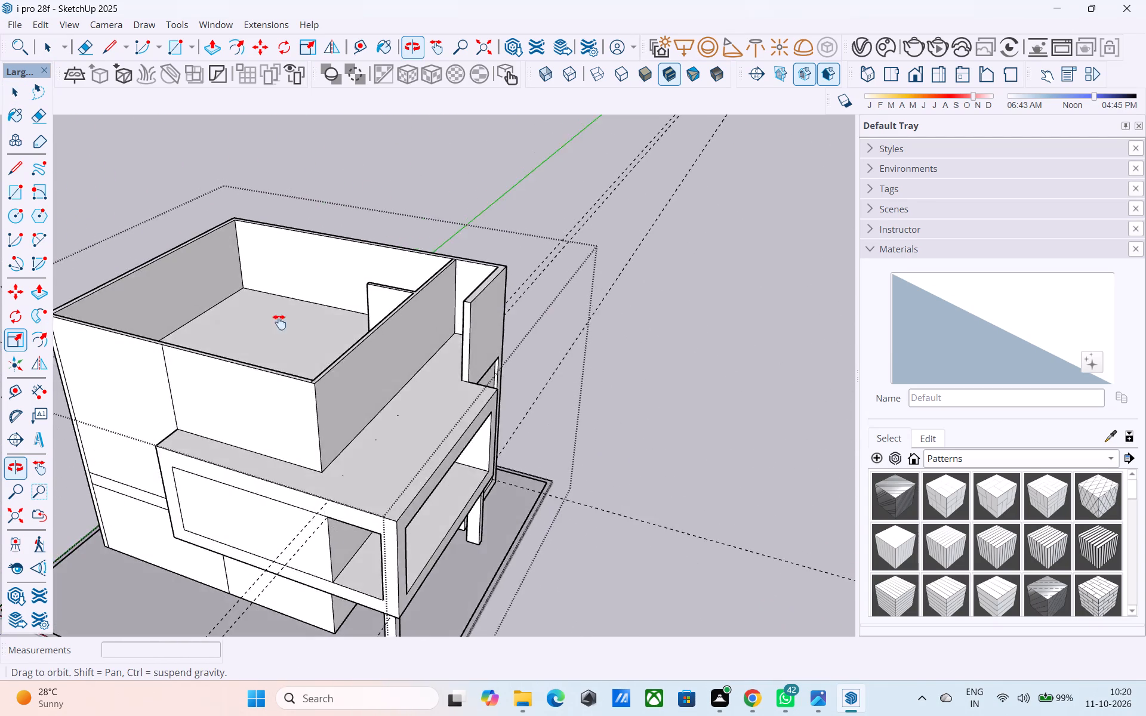
pyautogui.moveTo(279, 322); pyautogui.dragTo(328, 387, button='middle')
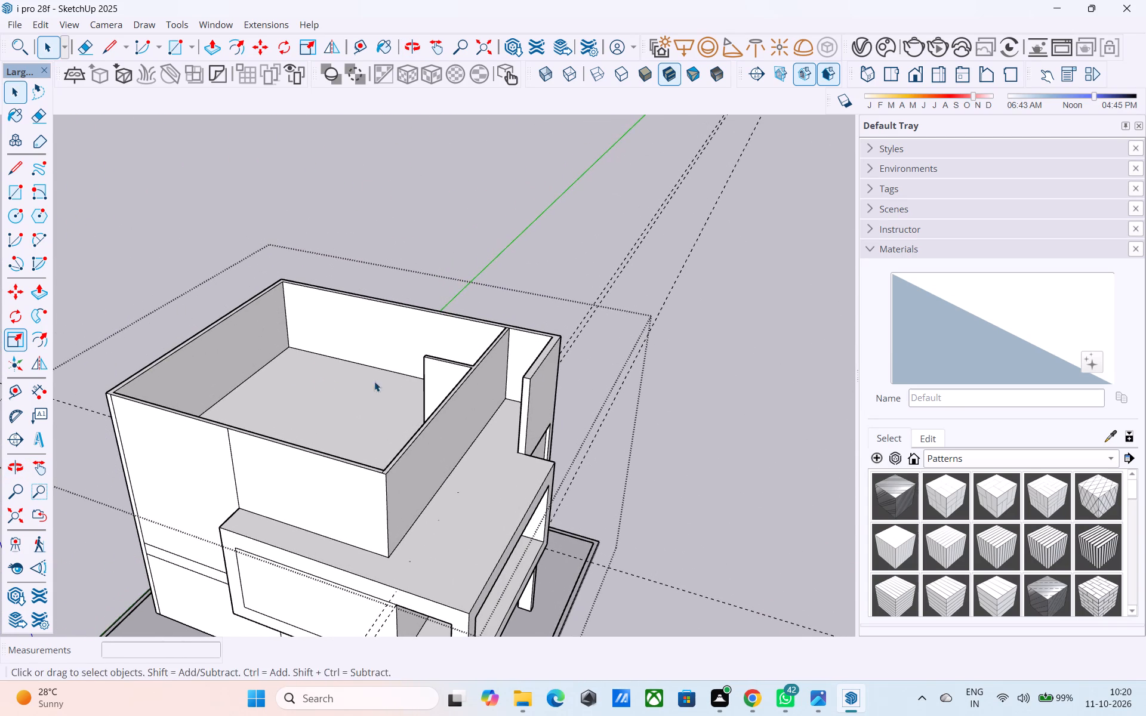
pyautogui.moveTo(390, 371); pyautogui.dragTo(425, 427, button='middle')
pyautogui.moveTo(559, 422); pyautogui.dragTo(604, 449, button='middle')
pyautogui.scroll(8, 591, 434)
pyautogui.moveTo(535, 408); pyautogui.dragTo(607, 459, button='middle')
pyautogui.press('l')
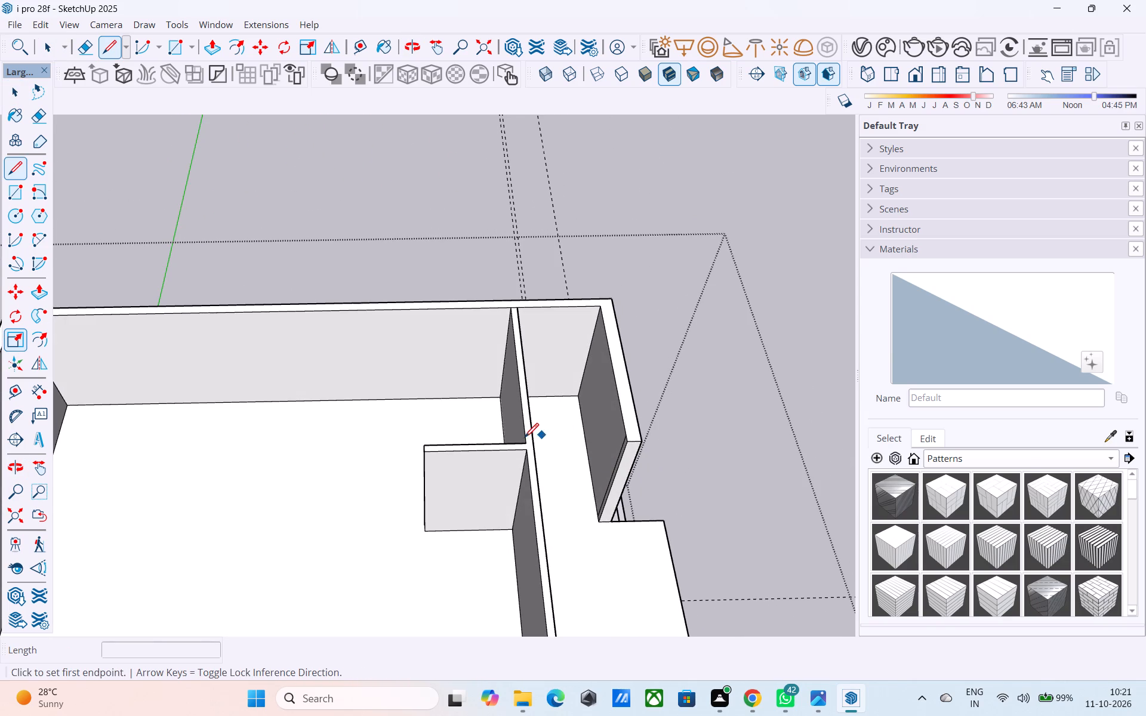
pyautogui.click(527, 442)
pyautogui.click(631, 439)
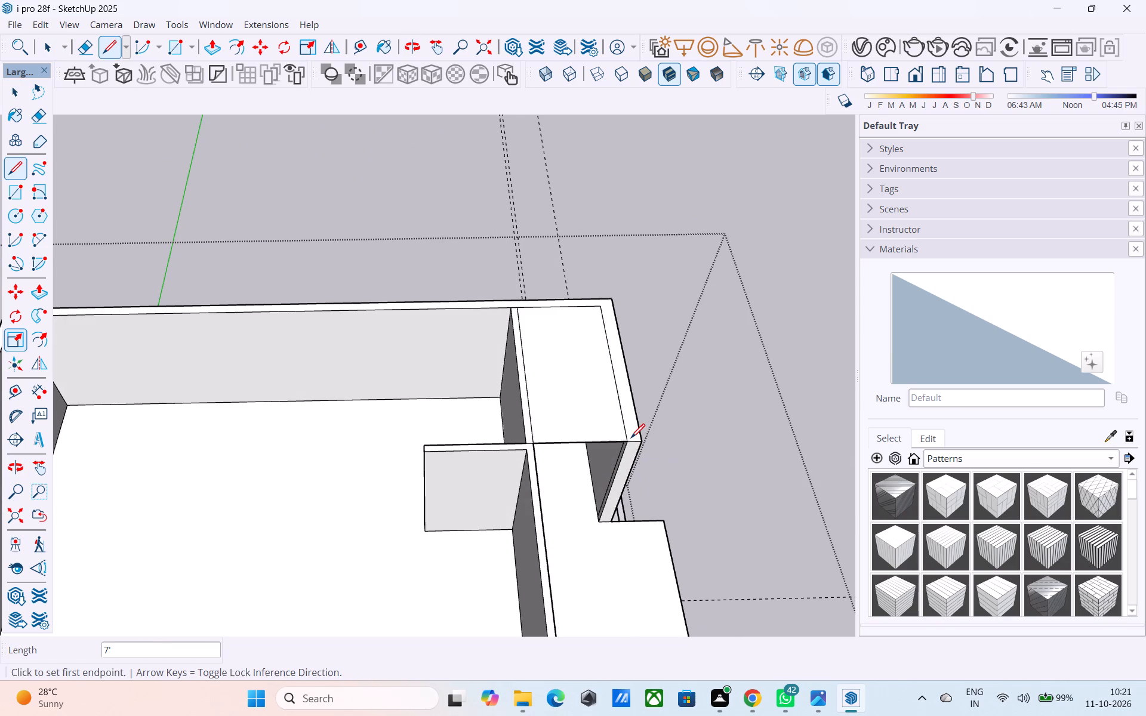
# Push/Pull the short cross wall's face on the roofed-passage side outward by 6".
pyautogui.press('space')
pyautogui.moveTo(534, 461); pyautogui.dragTo(516, 453, button='middle')
pyautogui.scroll(8, 523, 458)
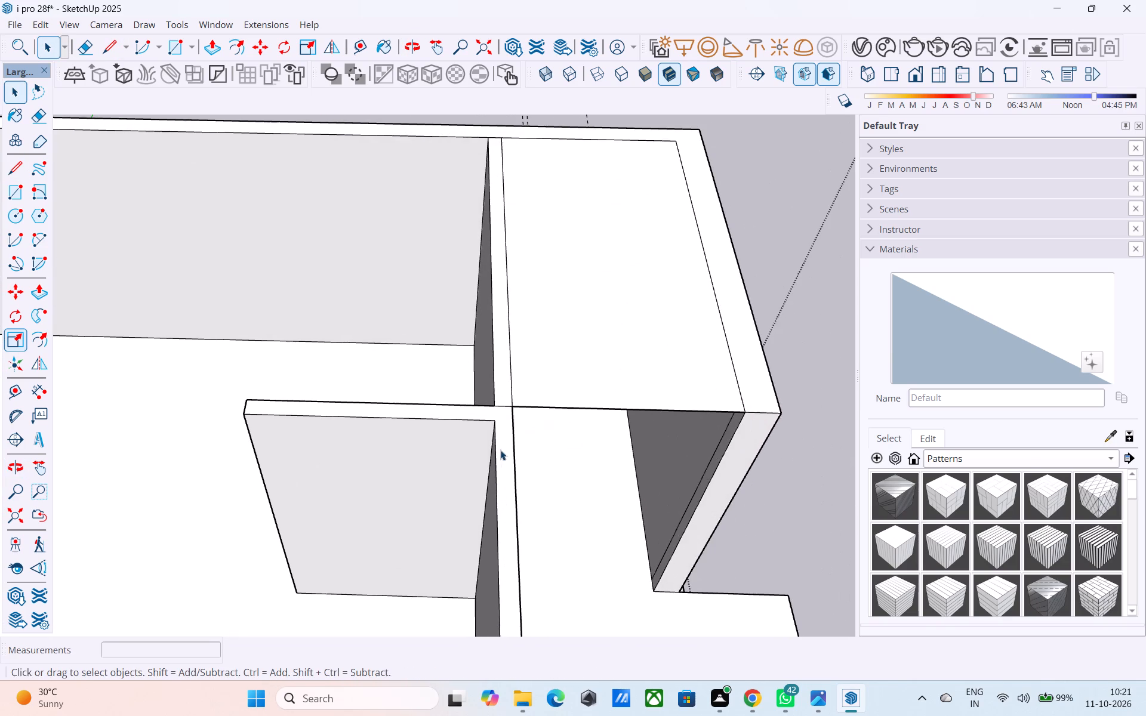
pyautogui.moveTo(495, 447); pyautogui.dragTo(865, 411, button='middle')
pyautogui.scroll(1, 855, 412)
pyautogui.moveTo(493, 418); pyautogui.dragTo(748, 329, button='middle')
pyautogui.click(539, 438)
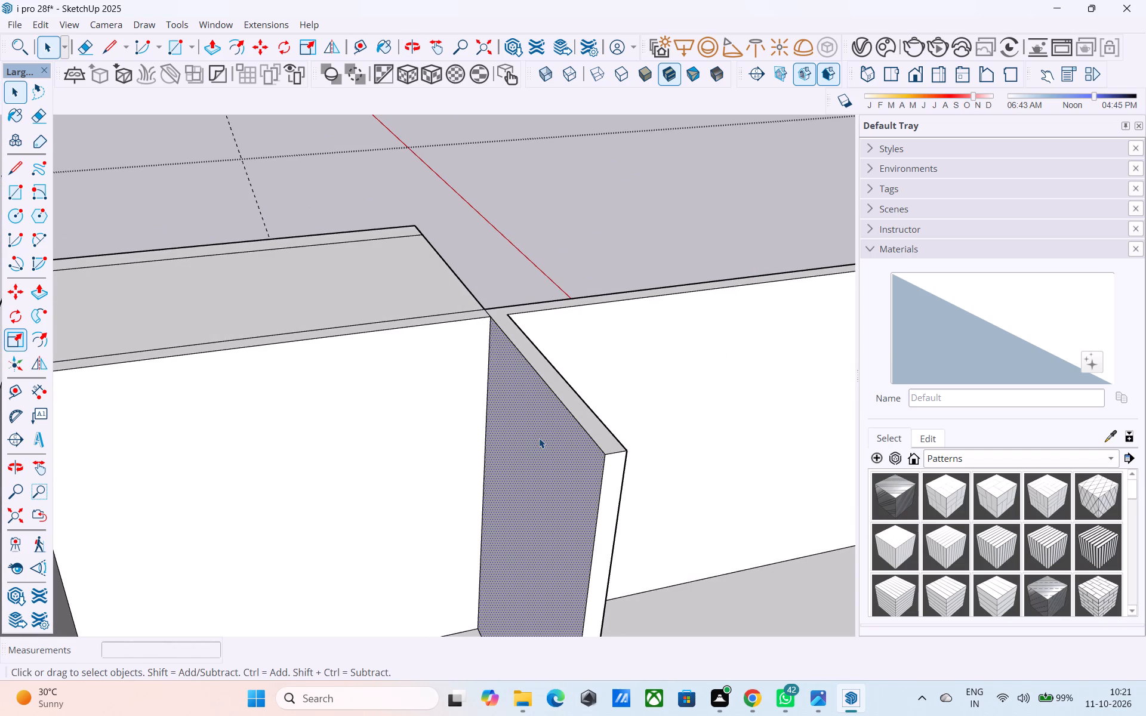
pyautogui.press('p')
pyautogui.click(539, 438)
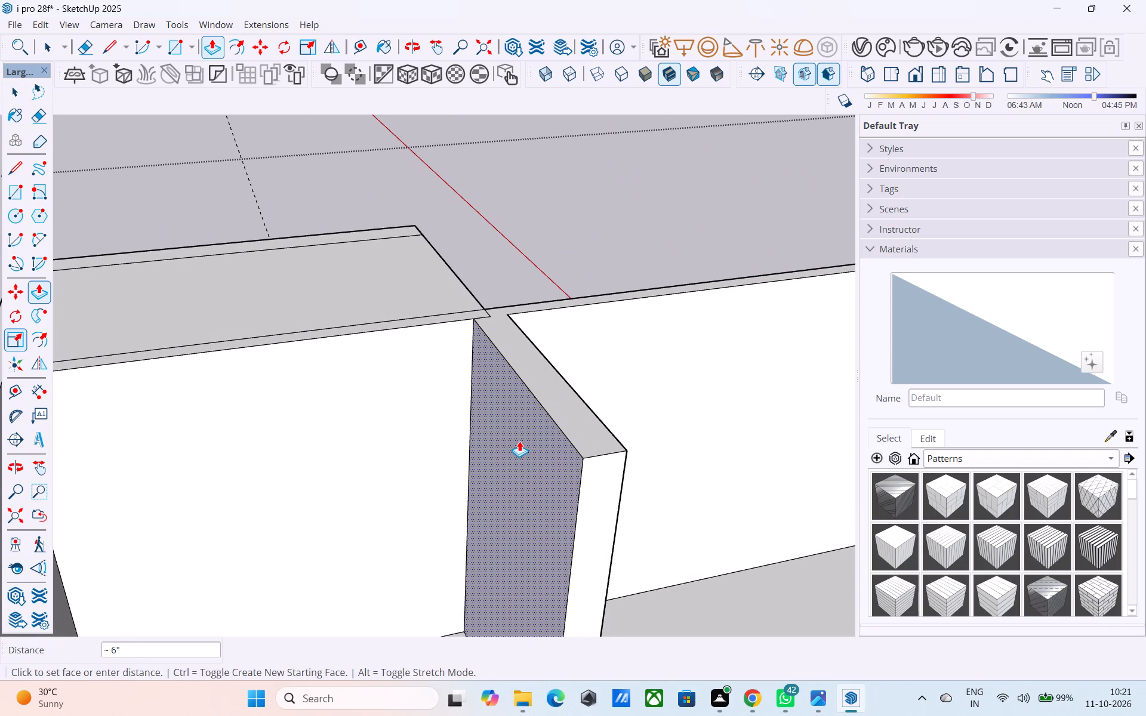
pyautogui.press('6')
pyautogui.hotkey('shift', '"')
pyautogui.press('Return')
pyautogui.press('space')
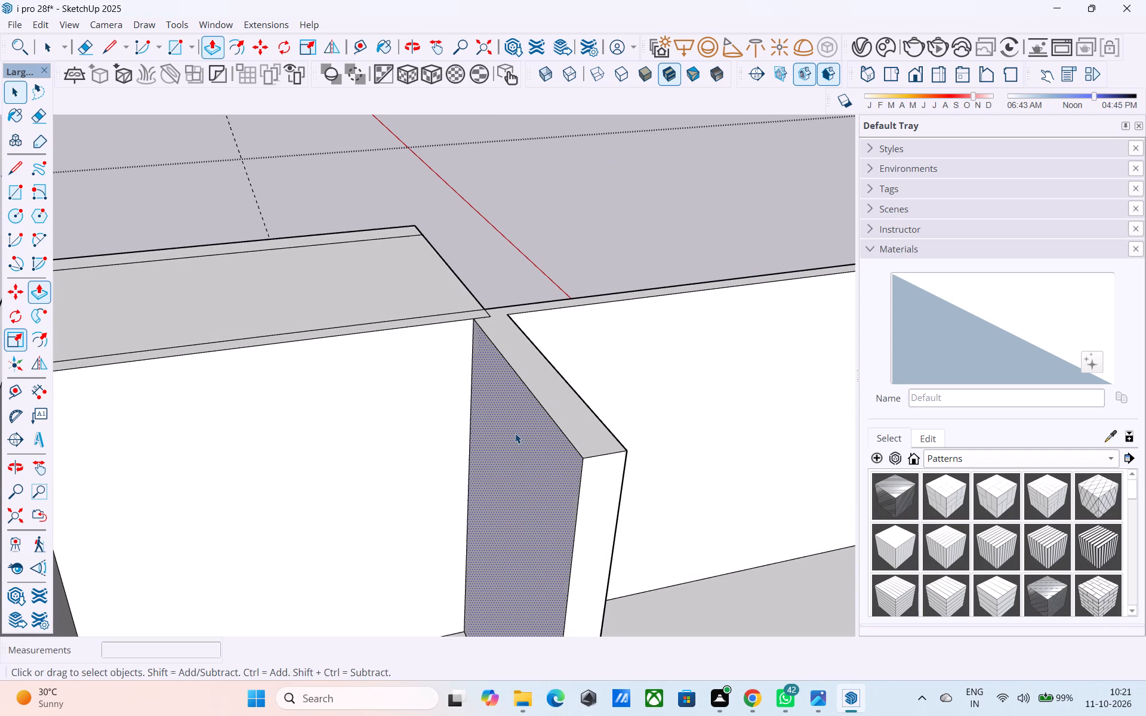
# Push/Pull the short cross wall's opposite face inward by 6", bringing the wall in line with the passage roof's edge.
pyautogui.moveTo(535, 446); pyautogui.dragTo(402, 458, button='middle')
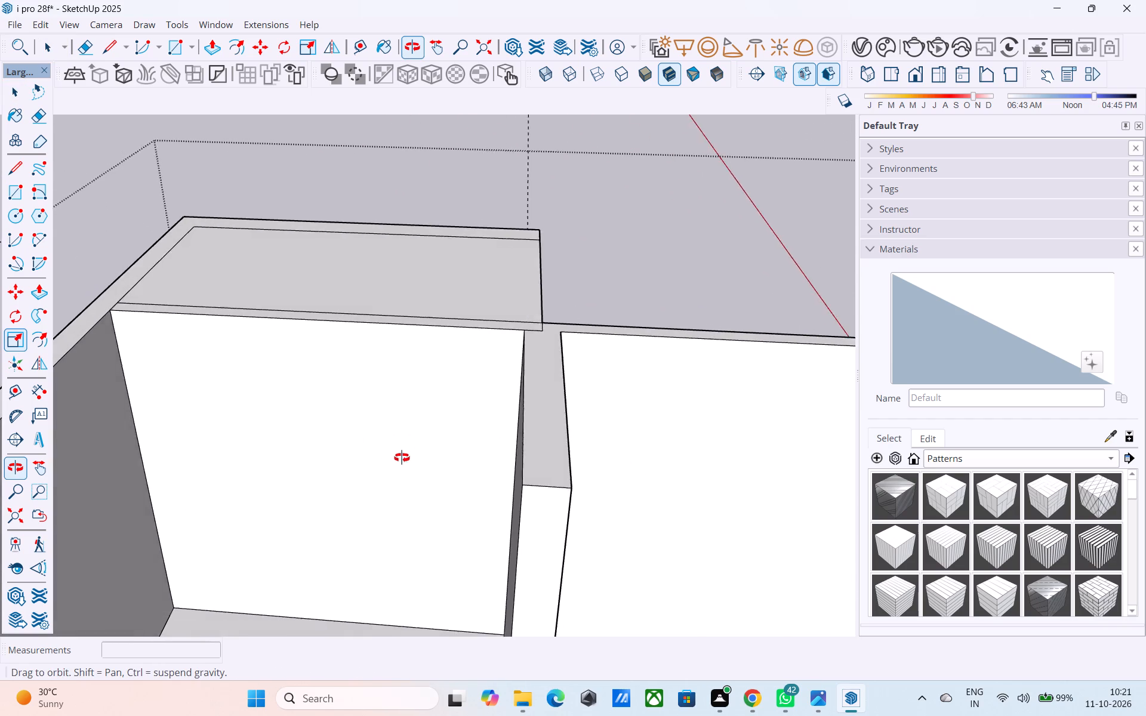
pyautogui.moveTo(402, 458); pyautogui.dragTo(259, 422, button='middle')
pyautogui.scroll(-5, 236, 405)
pyautogui.click(408, 489)
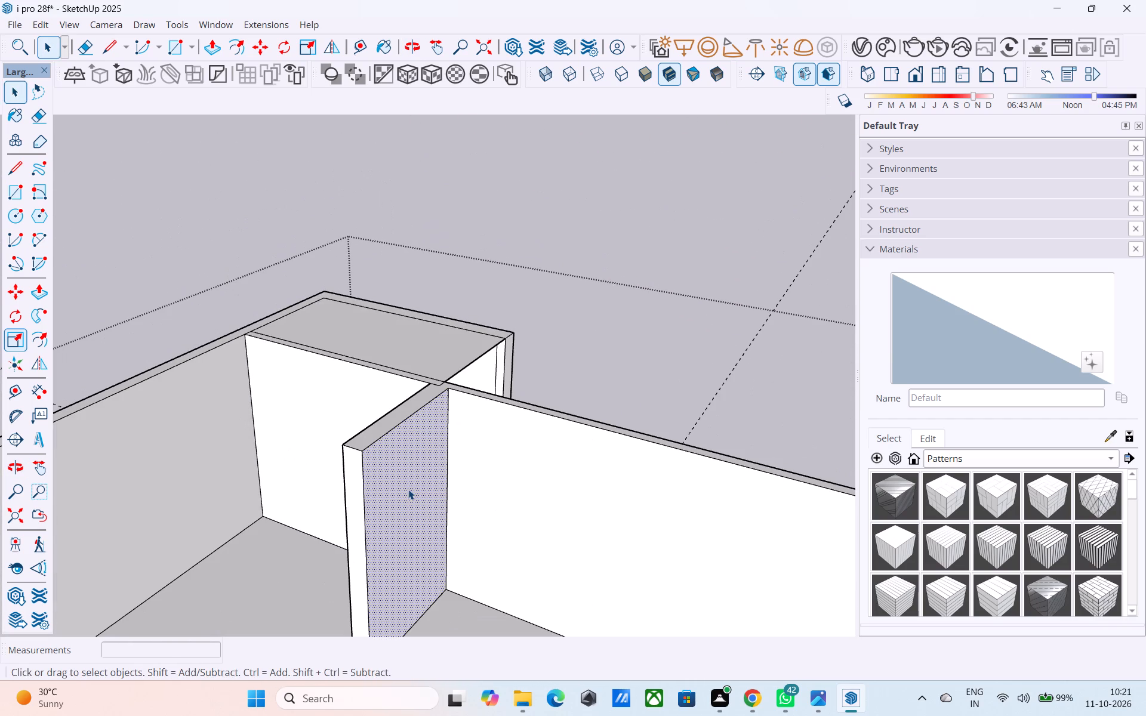
pyautogui.press('p')
pyautogui.click(408, 489)
pyautogui.press('6')
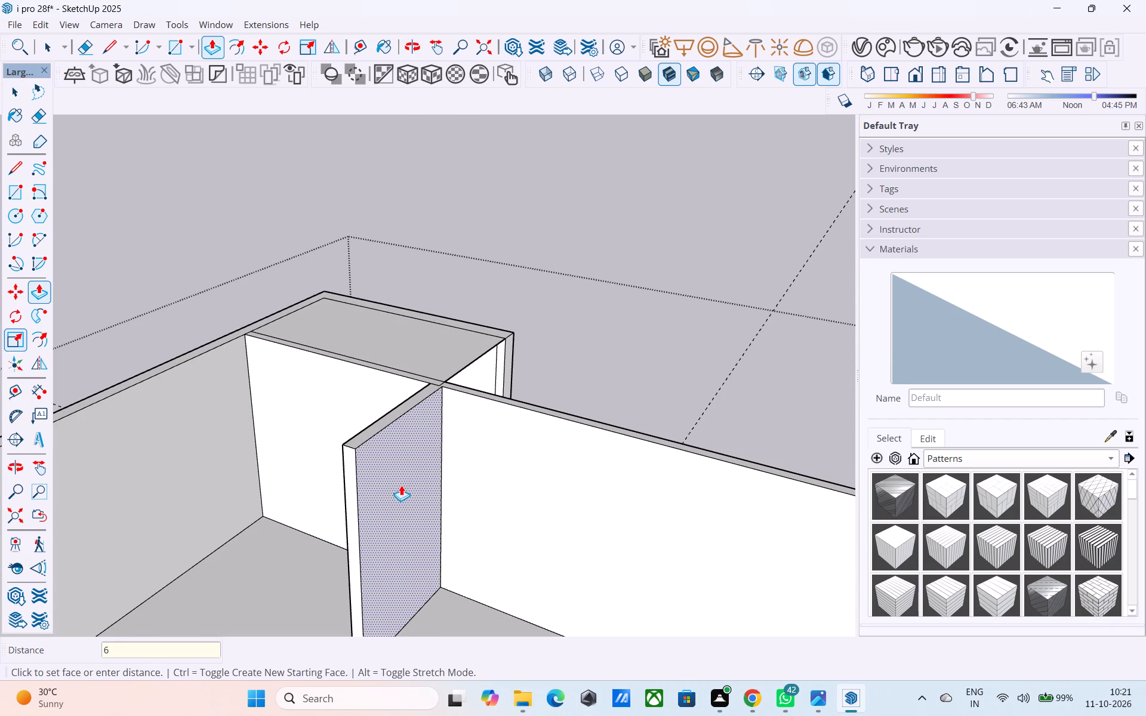
pyautogui.hotkey('shift', '"')
pyautogui.press('Return')
pyautogui.press('space')
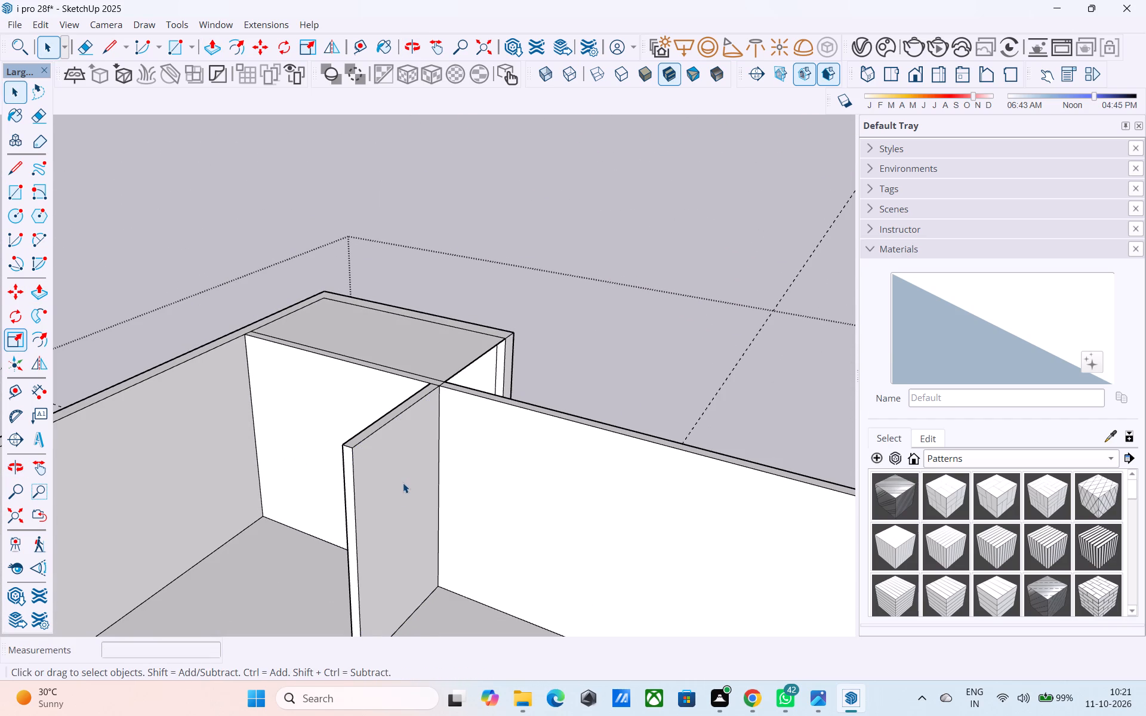
# Draw a 12' vertical line on the long partition, from the passage roof's edge down to the floor.
pyautogui.moveTo(403, 483); pyautogui.dragTo(405, 499, button='middle')
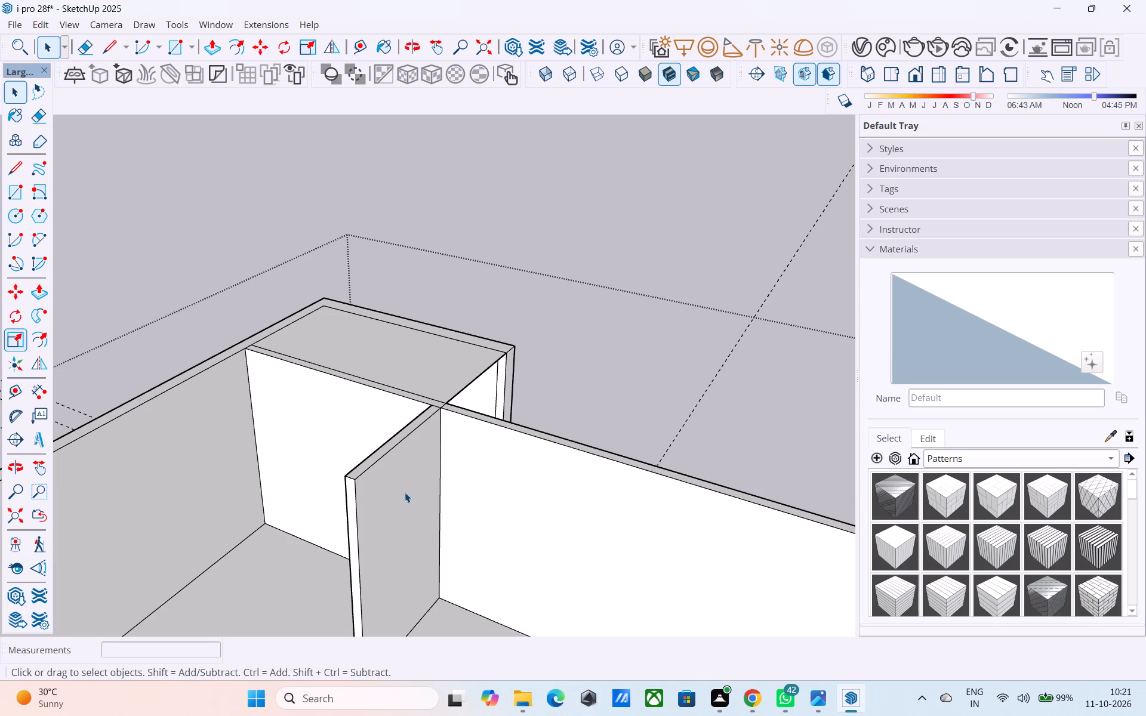
pyautogui.moveTo(405, 492); pyautogui.dragTo(425, 511, button='middle')
pyautogui.scroll(8, 425, 512)
pyautogui.moveTo(442, 494); pyautogui.dragTo(221, 507, button='middle')
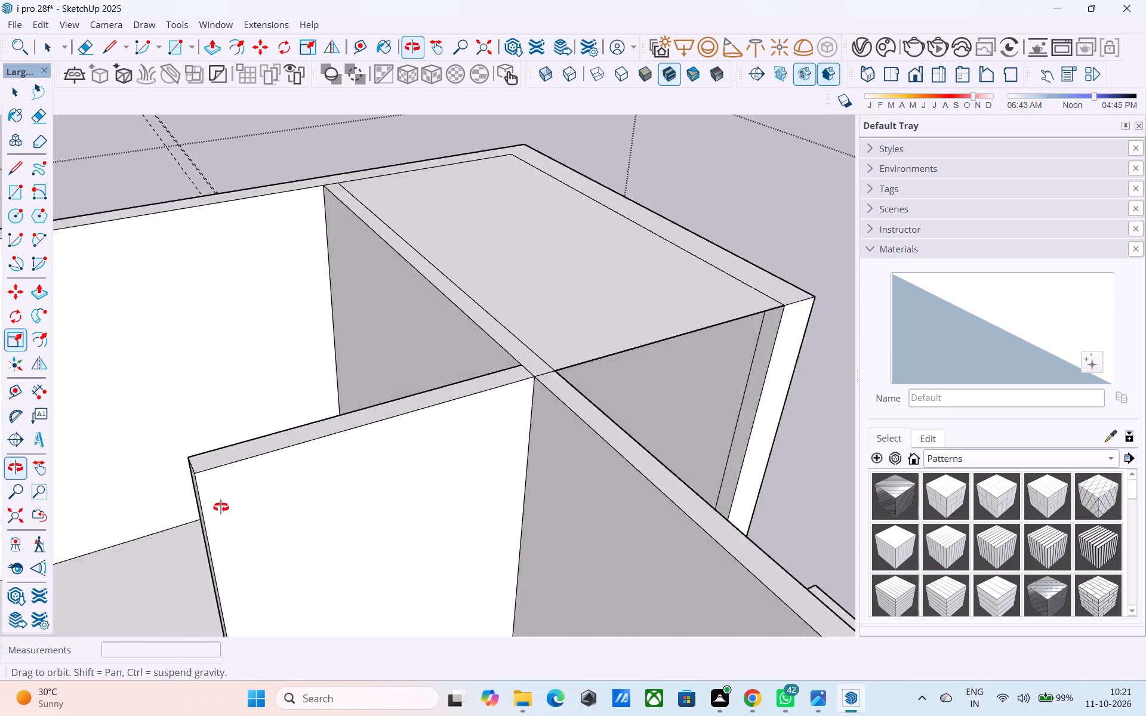
pyautogui.moveTo(221, 507); pyautogui.dragTo(94, 479, button='middle')
pyautogui.scroll(1, 92, 479)
pyautogui.scroll(-6, 61, 462)
pyautogui.moveTo(423, 449); pyautogui.dragTo(338, 452, button='middle')
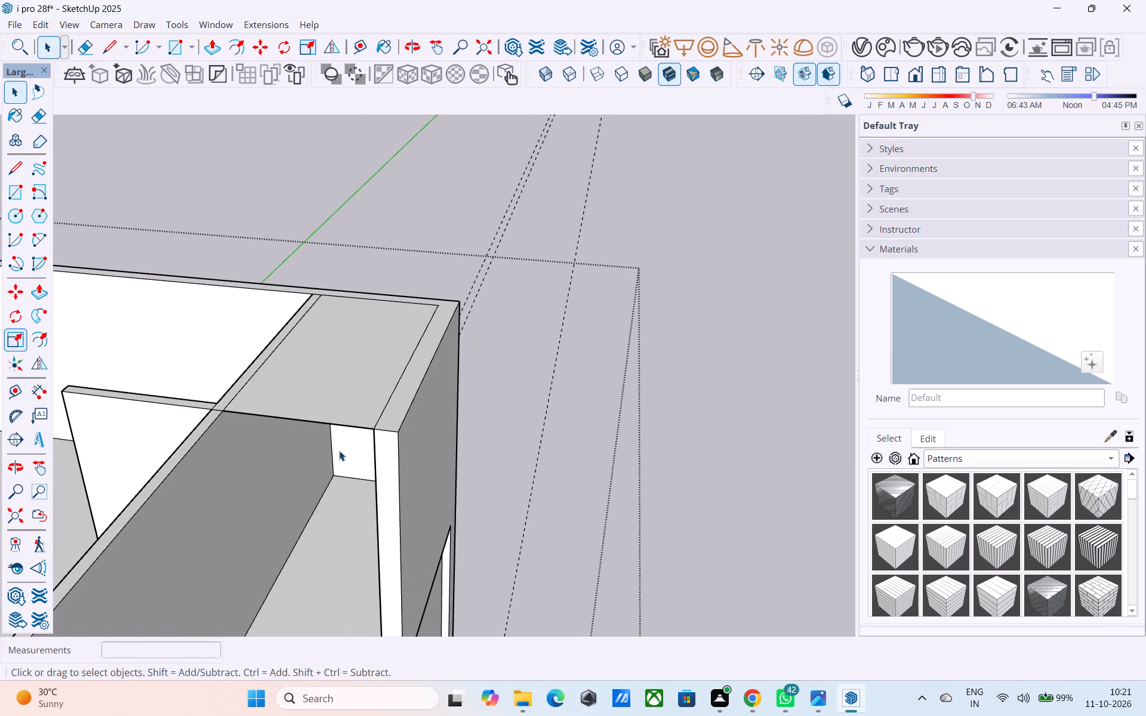
pyautogui.press('l')
pyautogui.scroll(1, 264, 422)
pyautogui.keyDown('shift'); pyautogui.middleClick(264, 422); pyautogui.keyUp('shift')
pyautogui.scroll(4, 264, 422)
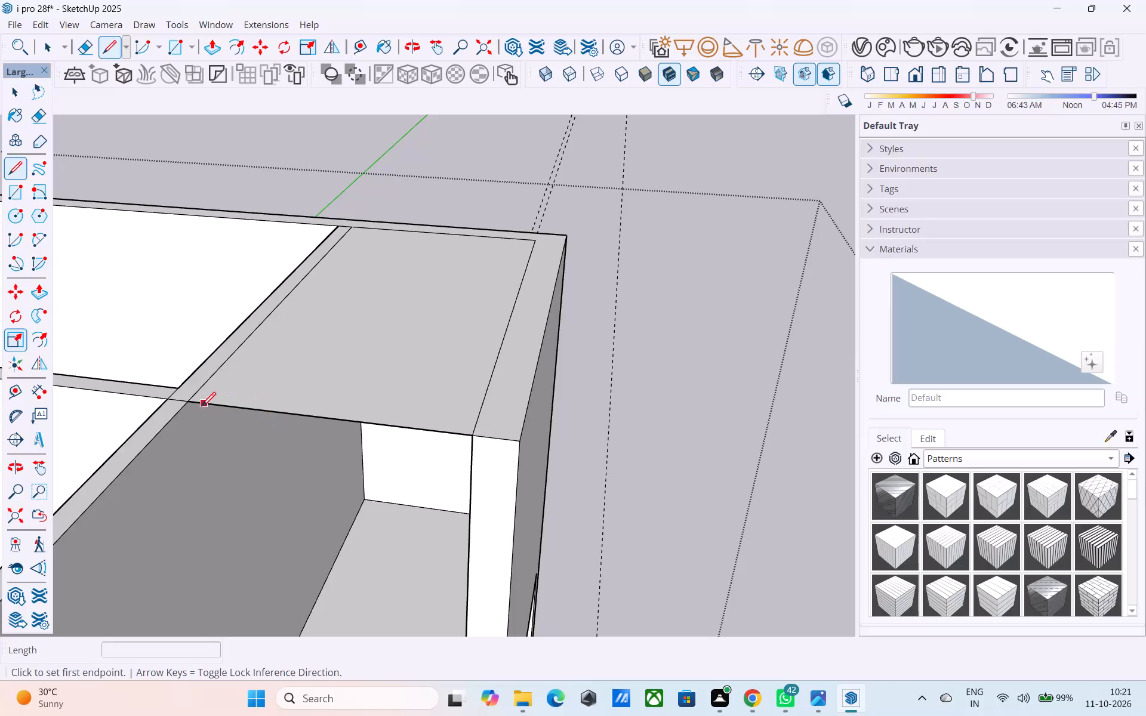
pyautogui.click(189, 406)
pyautogui.keyDown('shift'); pyautogui.moveTo(254, 512); pyautogui.dragTo(262, 337, button='middle'); pyautogui.keyUp('shift')
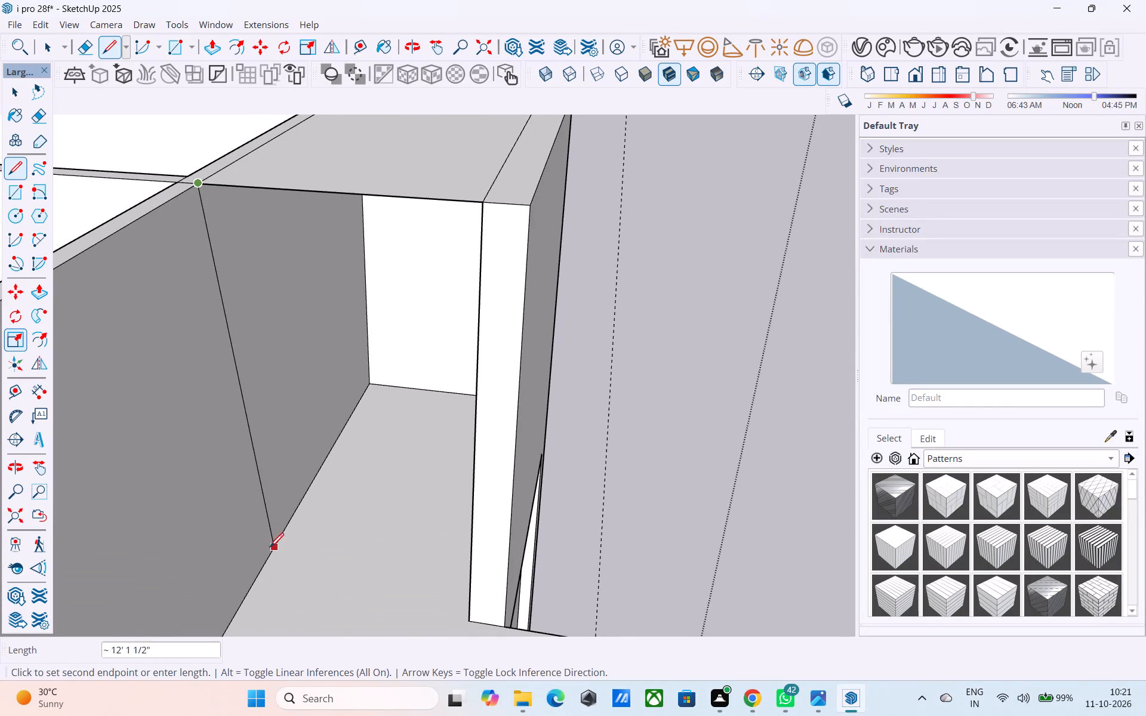
pyautogui.click(254, 587)
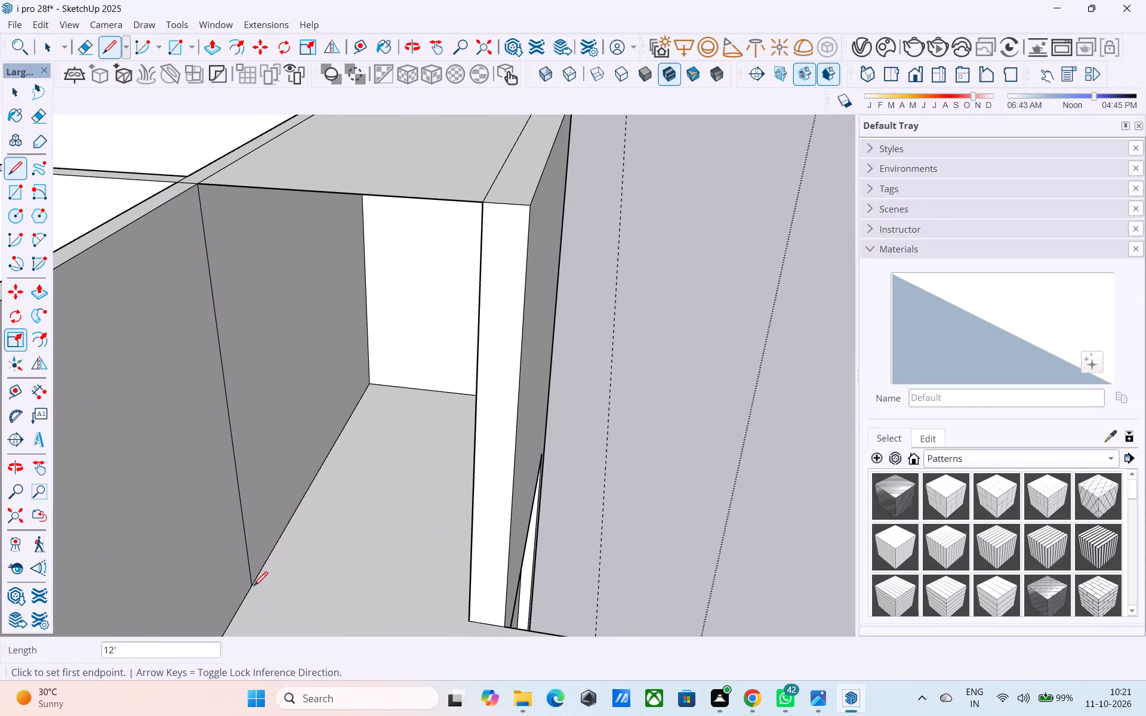
pyautogui.moveTo(266, 403); pyautogui.dragTo(254, 379, button='middle')
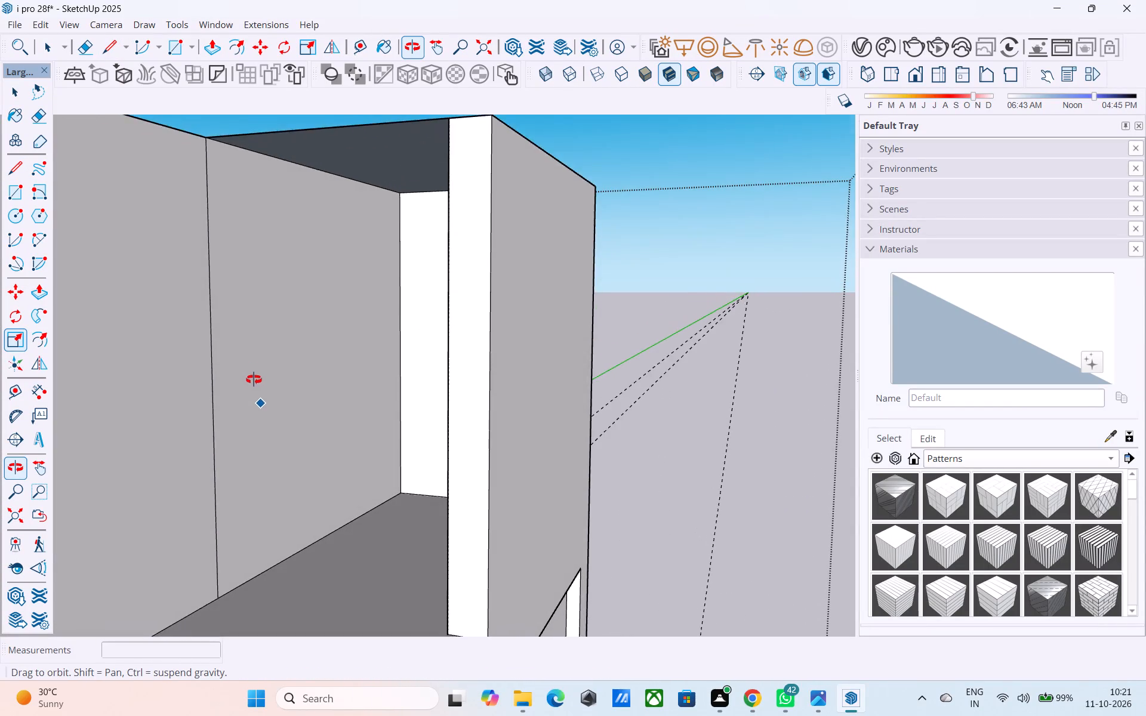
pyautogui.moveTo(254, 379); pyautogui.dragTo(278, 487, button='middle')
pyautogui.press('space')
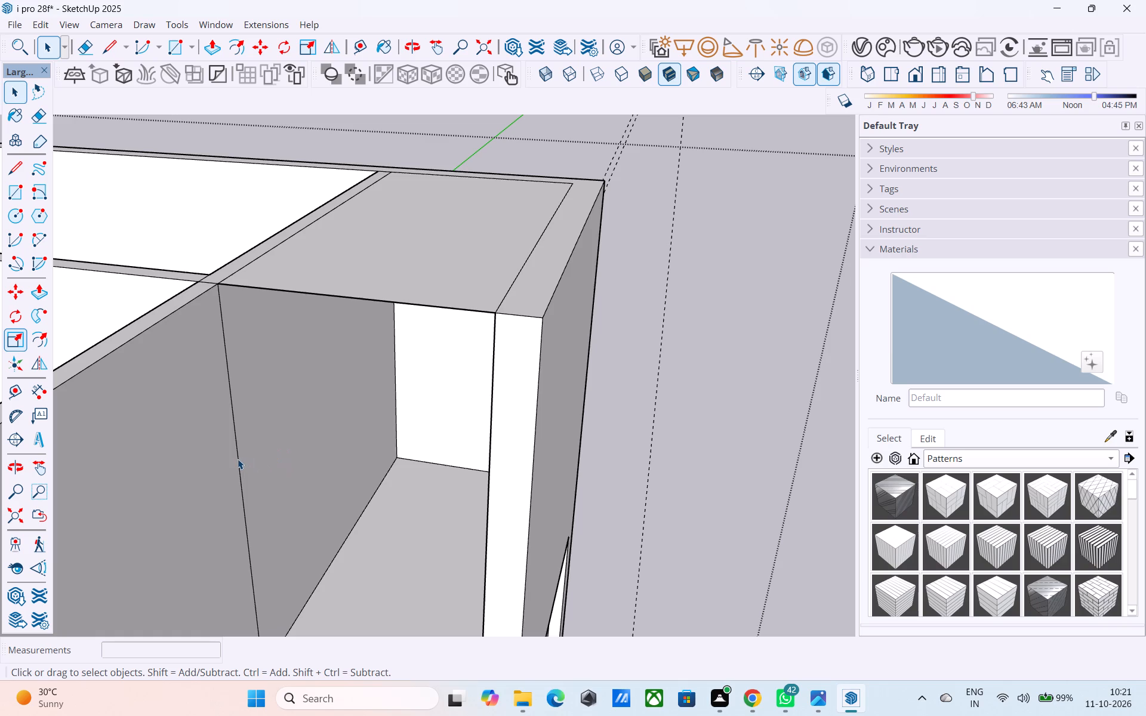
# Copy the vertical line 6" along the partition, toward the roofed part of the passage.
pyautogui.click(238, 459)
pyautogui.press('m')
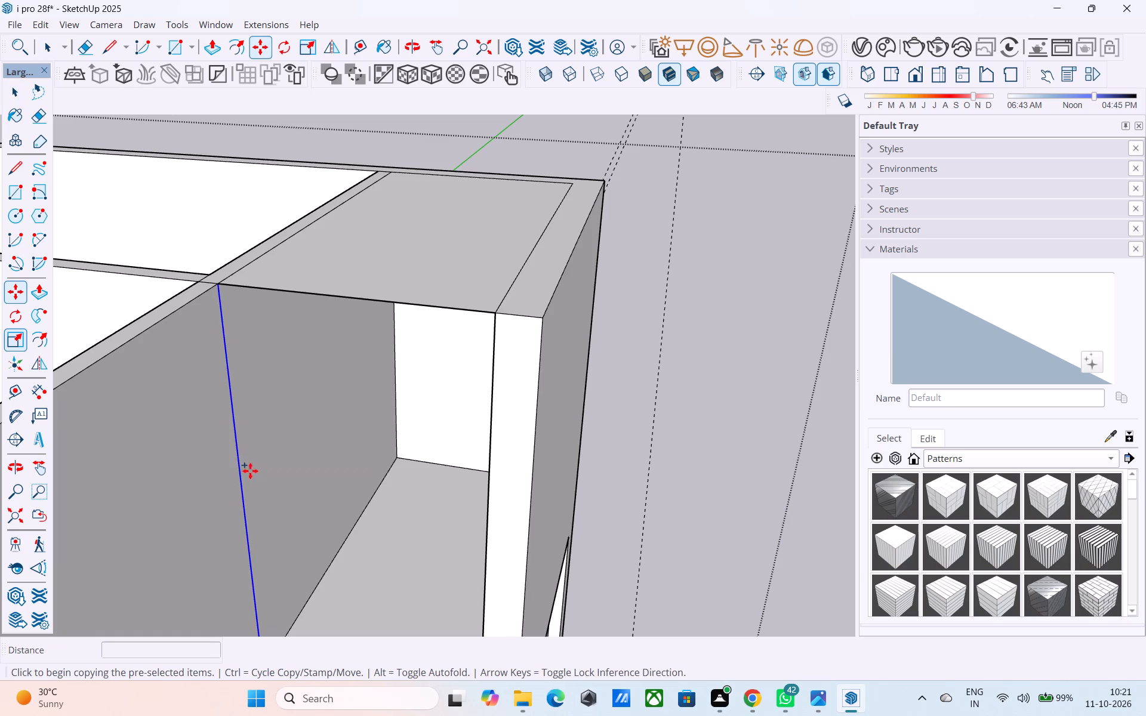
pyautogui.scroll(-3, 252, 479)
pyautogui.moveTo(255, 488); pyautogui.dragTo(282, 363, button='middle')
pyautogui.scroll(4, 303, 475)
pyautogui.click(278, 528)
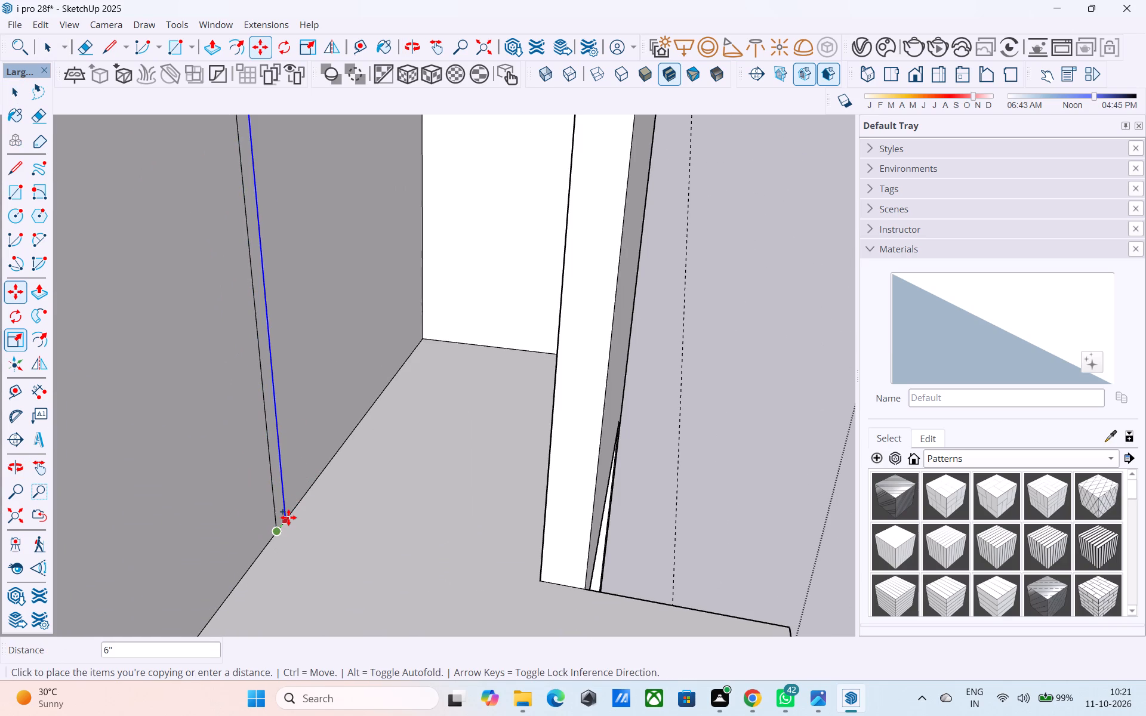
pyautogui.click(288, 517)
pyautogui.press('space')
# Push/Pull the narrow strip between the two vertical lines 6' 6" across the passage to the outer wall.
pyautogui.click(276, 499)
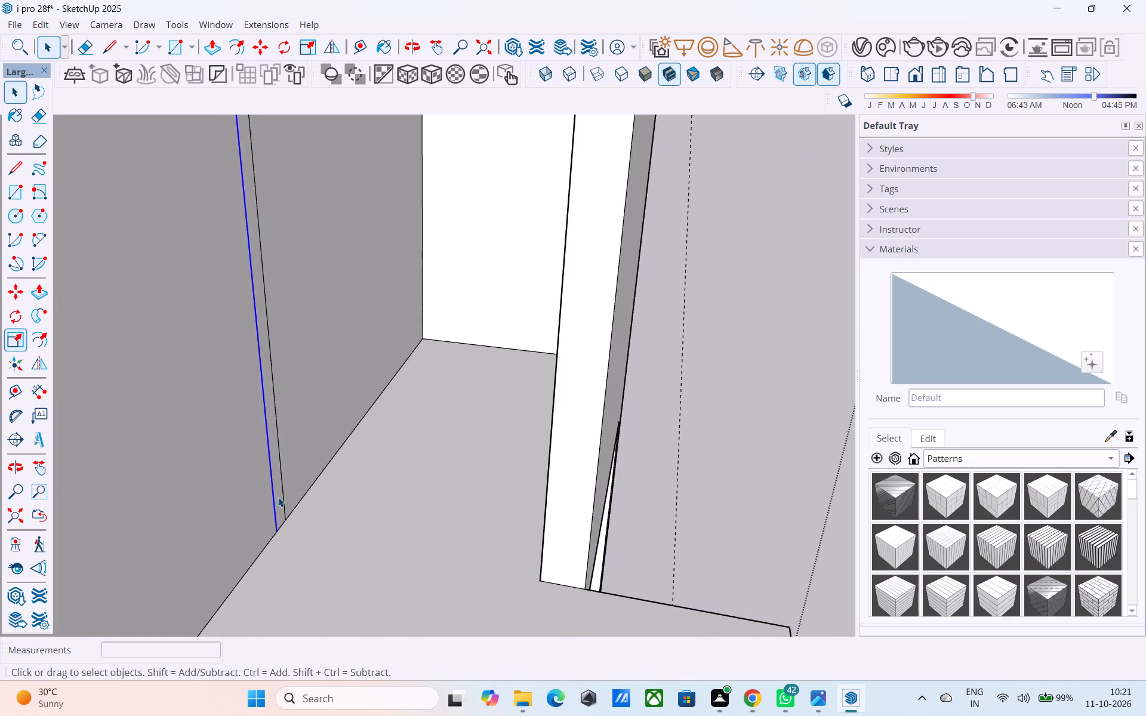
pyautogui.scroll(4, 279, 496)
pyautogui.click(280, 495)
pyautogui.press('p')
pyautogui.click(279, 490)
pyautogui.scroll(-5, 306, 490)
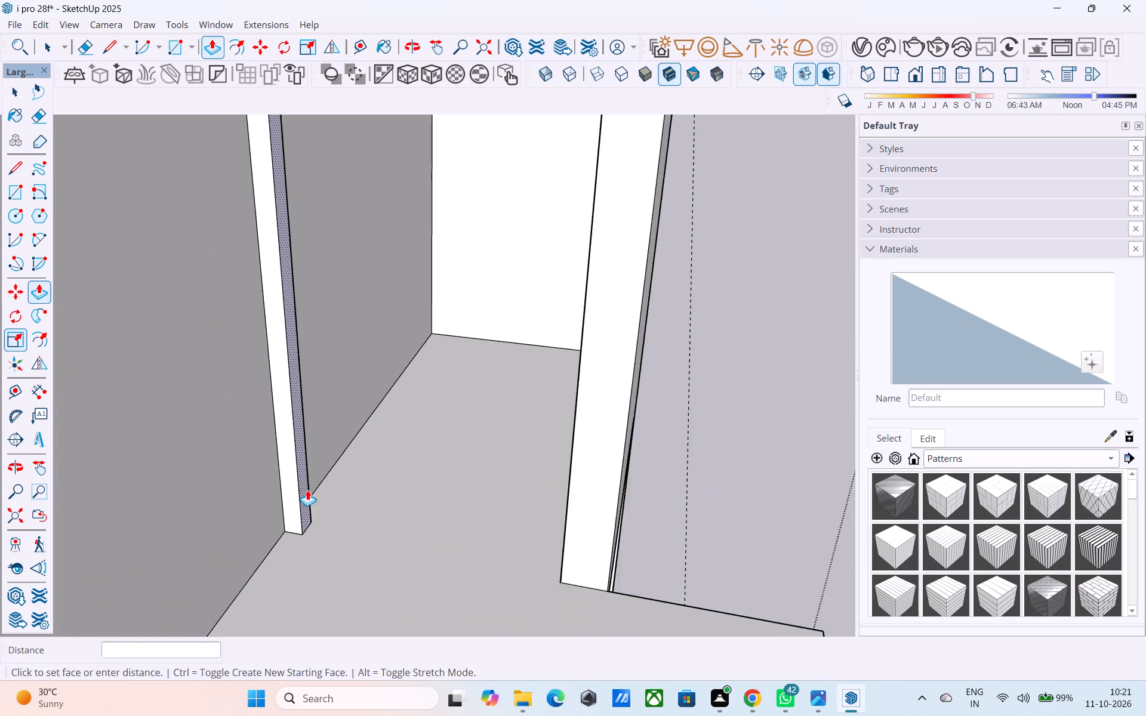
pyautogui.moveTo(321, 490); pyautogui.dragTo(372, 490, button='middle')
pyautogui.click(581, 463)
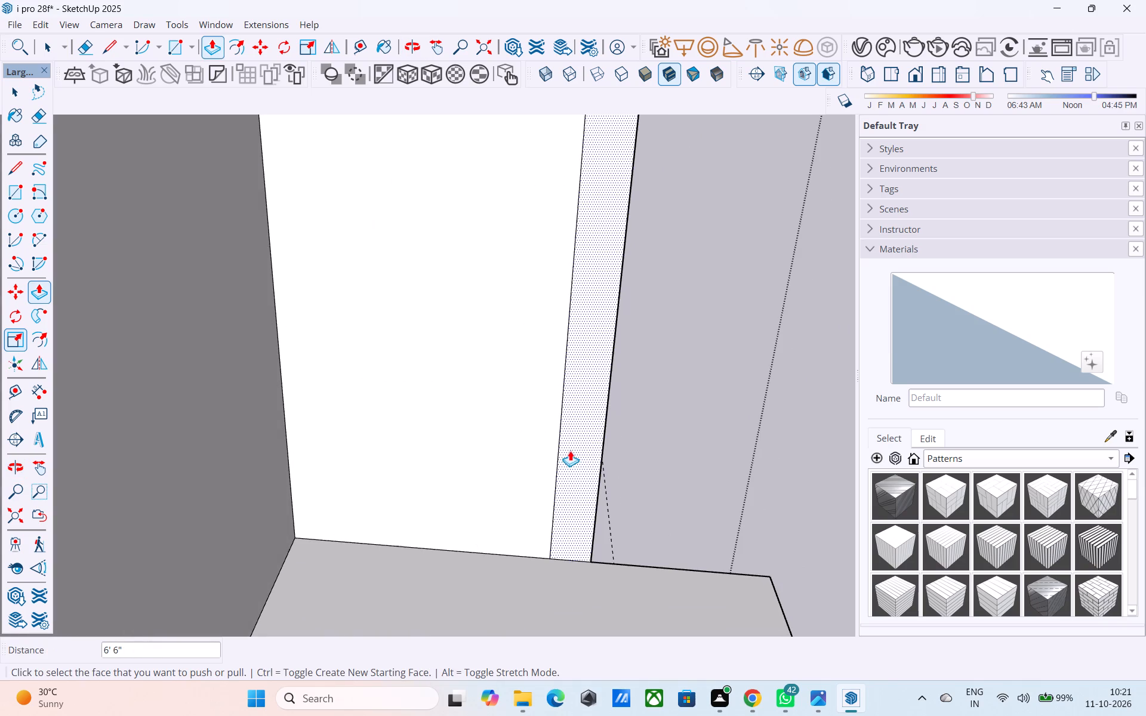
# Erase the vertical seam between the new passage end wall and the outer wall.
pyautogui.press('e')
pyautogui.moveTo(570, 450); pyautogui.dragTo(554, 446)
# Erase the leftover inner outline edges on top of the passage roof, so it merges with the surrounding wall tops.
pyautogui.scroll(-8, 565, 452)
pyautogui.moveTo(553, 466); pyautogui.dragTo(579, 509, button='middle')
pyautogui.moveTo(602, 291); pyautogui.dragTo(602, 375, button='middle')
pyautogui.scroll(1, 602, 375)
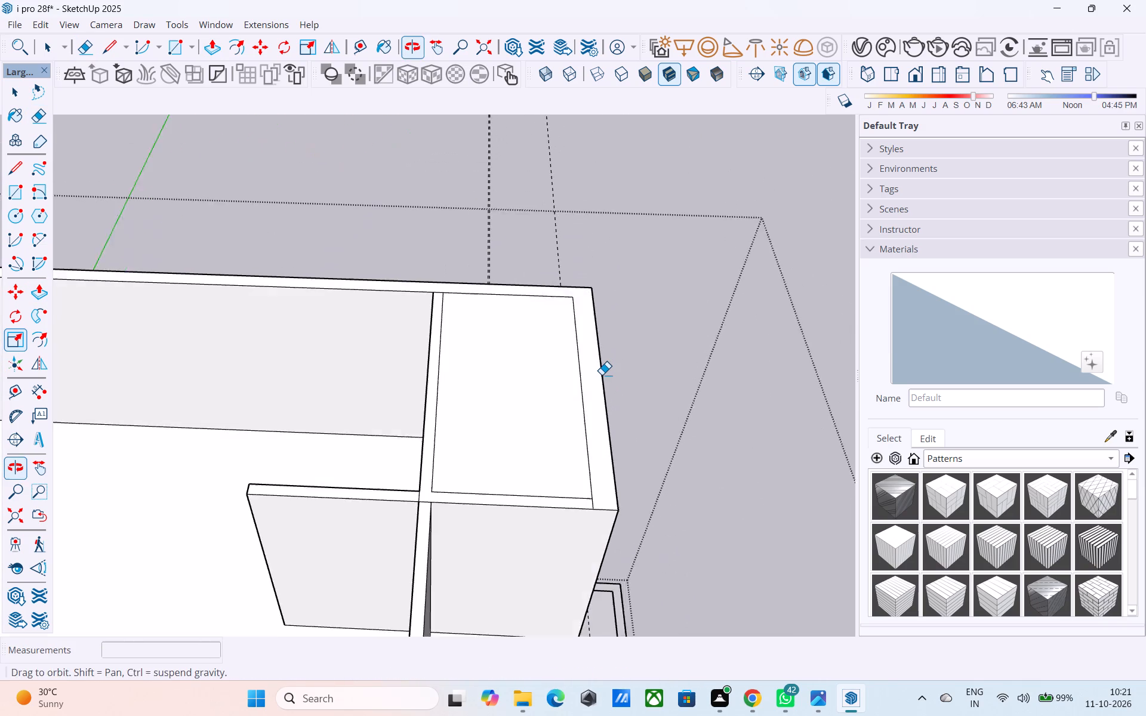
pyautogui.moveTo(602, 375); pyautogui.dragTo(602, 375, button='middle')
pyautogui.scroll(1, 602, 375)
pyautogui.moveTo(587, 384); pyautogui.dragTo(577, 385)
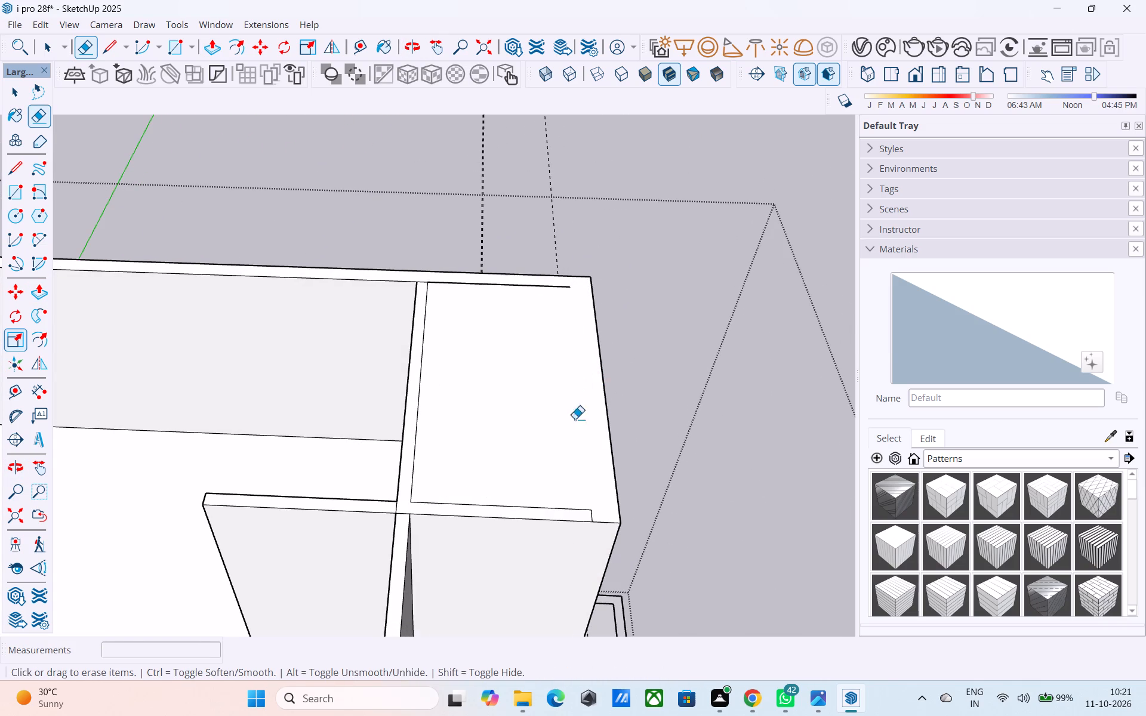
pyautogui.moveTo(565, 501); pyautogui.dragTo(559, 508)
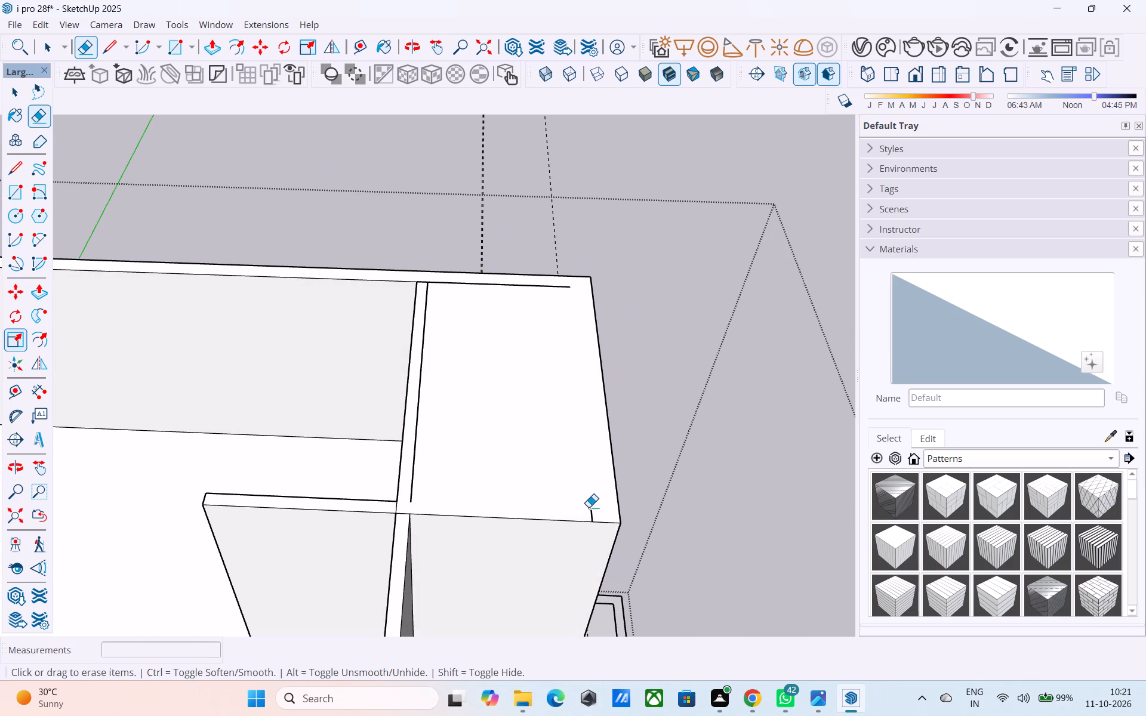
pyautogui.click(588, 508)
pyautogui.click(590, 513)
pyautogui.moveTo(419, 468); pyautogui.dragTo(414, 467)
pyautogui.click(507, 288)
pyautogui.click(507, 287)
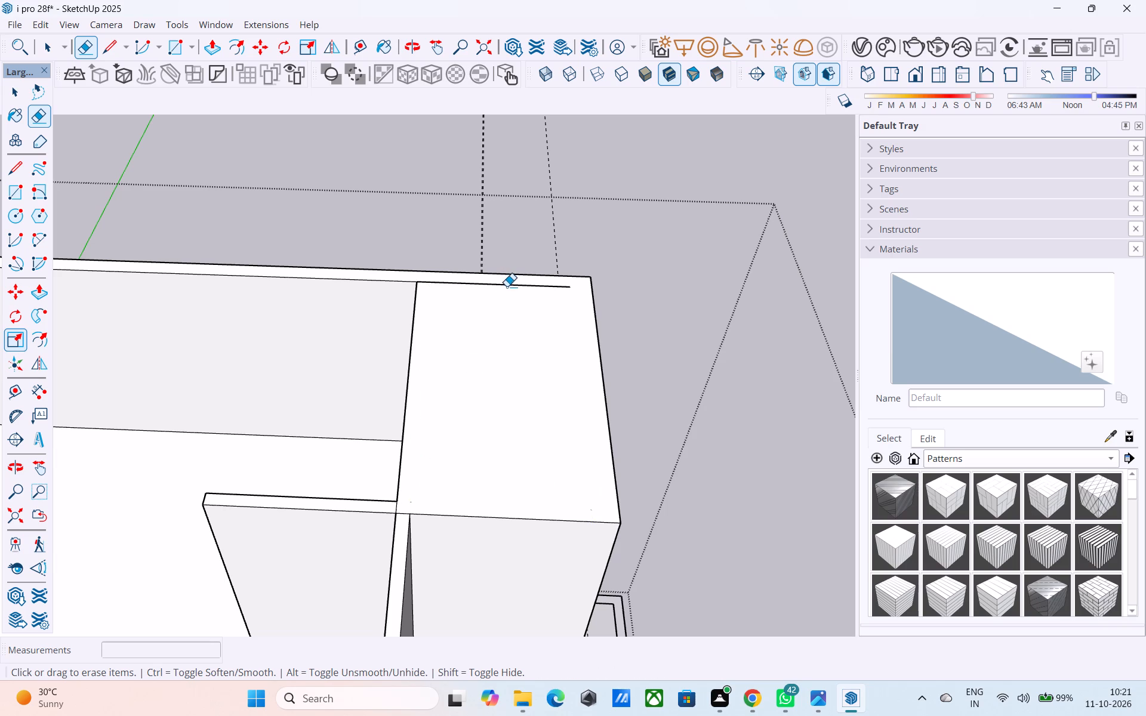
pyautogui.click(507, 282)
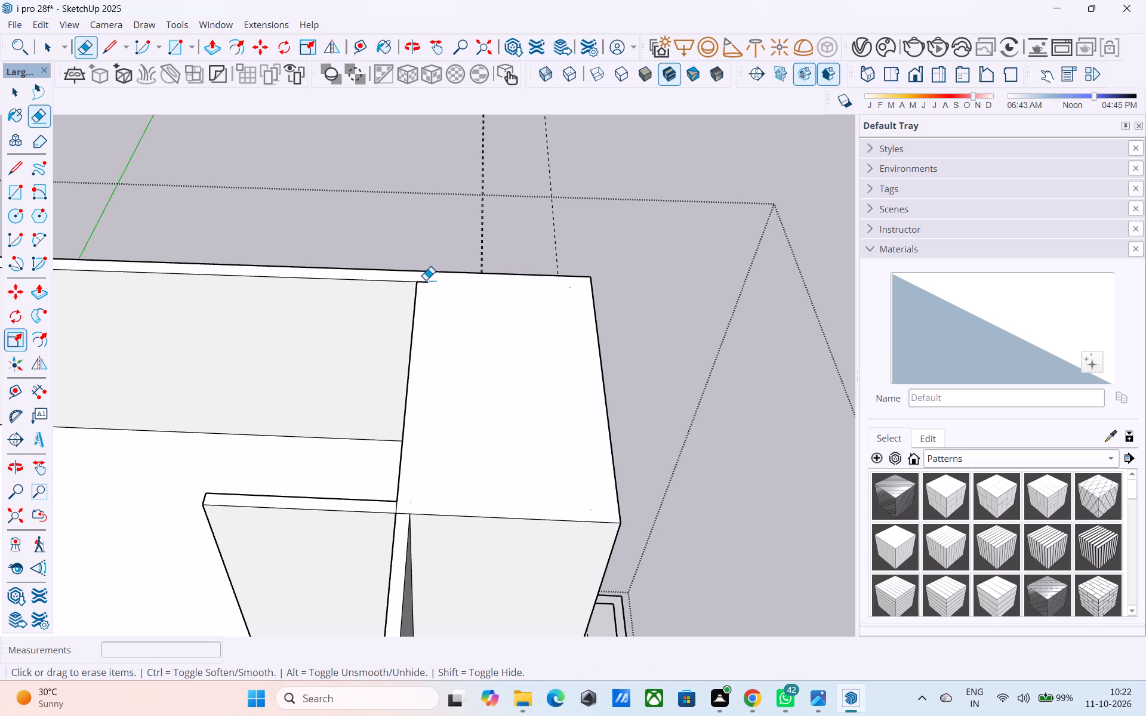
pyautogui.click(425, 280)
pyautogui.press('space')
# Examine the closed and roofed passage and the duplex's exterior massing from the surrounding sides.
pyautogui.scroll(-2, 434, 335)
pyautogui.moveTo(430, 342); pyautogui.dragTo(462, 289, button='middle')
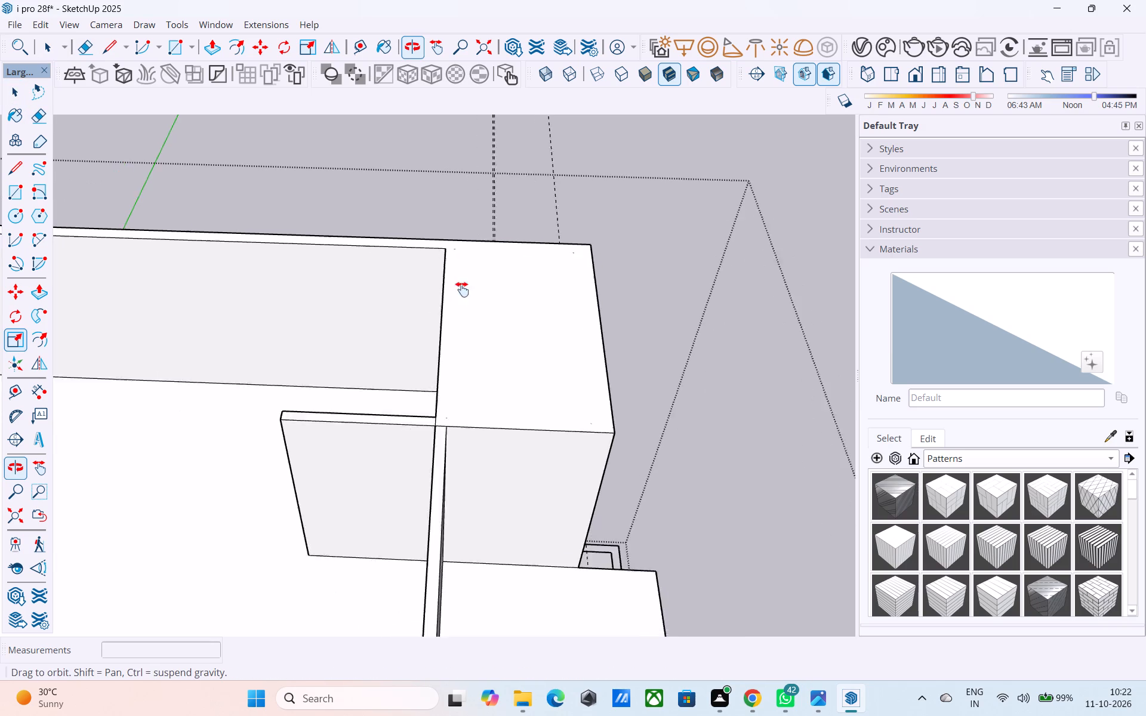
pyautogui.moveTo(462, 289); pyautogui.dragTo(480, 265, button='middle')
pyautogui.moveTo(429, 362); pyautogui.dragTo(429, 361, button='middle')
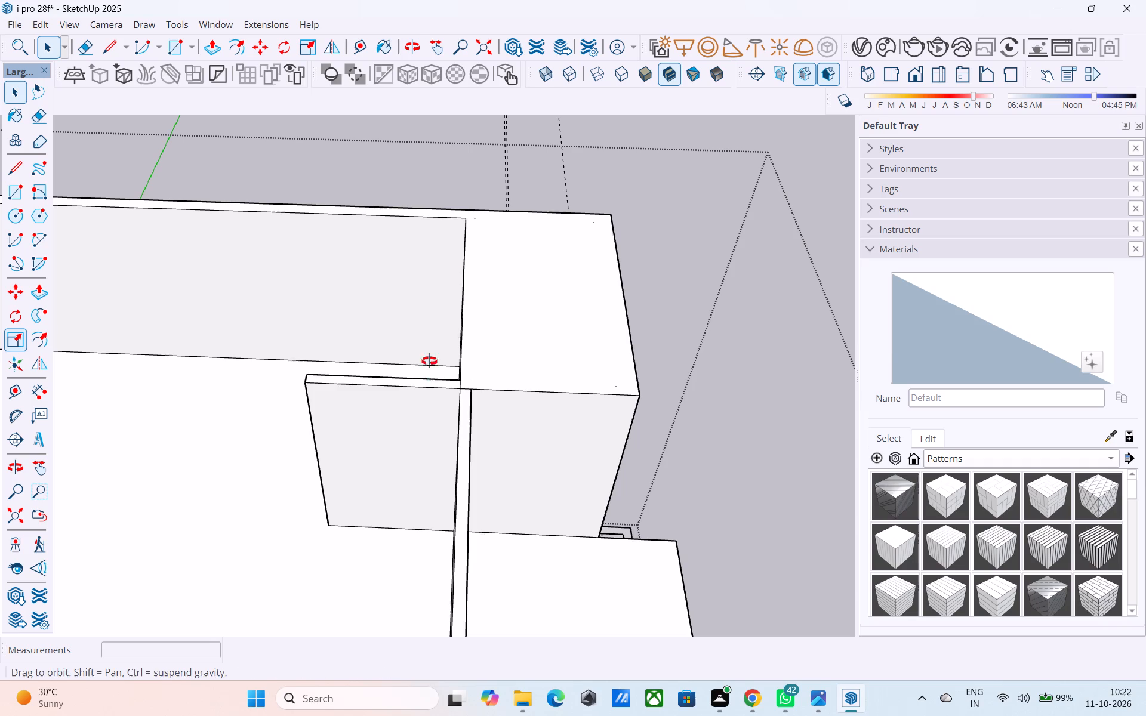
pyautogui.moveTo(429, 361); pyautogui.dragTo(370, 237, button='middle')
pyautogui.scroll(-12, 361, 214)
pyautogui.moveTo(618, 360); pyautogui.dragTo(269, 337, button='middle')
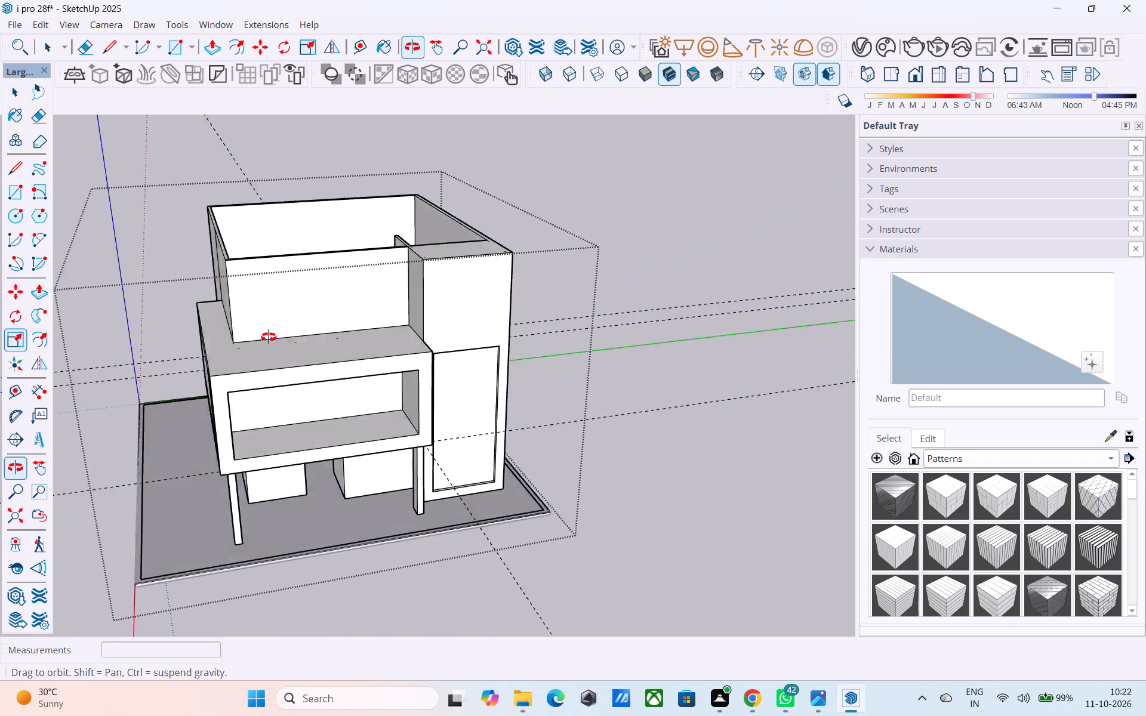
pyautogui.moveTo(269, 337); pyautogui.dragTo(254, 231, button='middle')
pyautogui.scroll(4, 254, 231)
pyautogui.scroll(-1, 255, 233)
pyautogui.moveTo(255, 233); pyautogui.dragTo(448, 254, button='middle')
pyautogui.scroll(1, 450, 178)
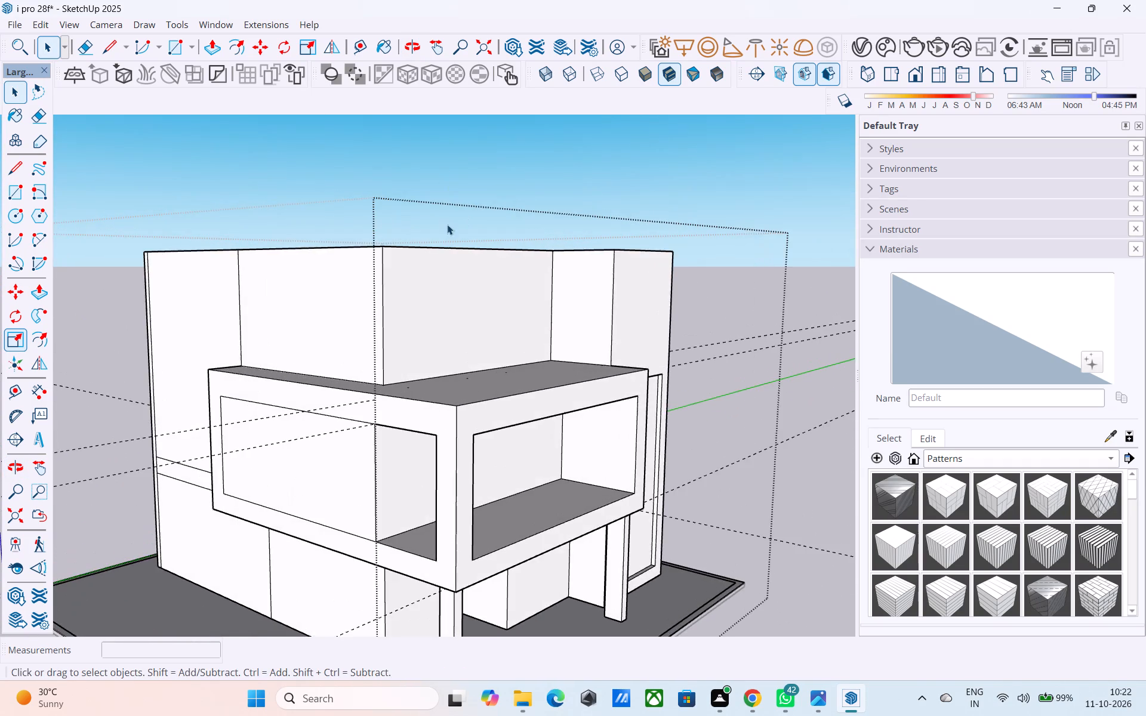
pyautogui.scroll(-3, 461, 279)
pyautogui.moveTo(461, 279); pyautogui.dragTo(394, 282, button='middle')
pyautogui.middleClick(468, 314)
pyautogui.scroll(1, 464, 315)
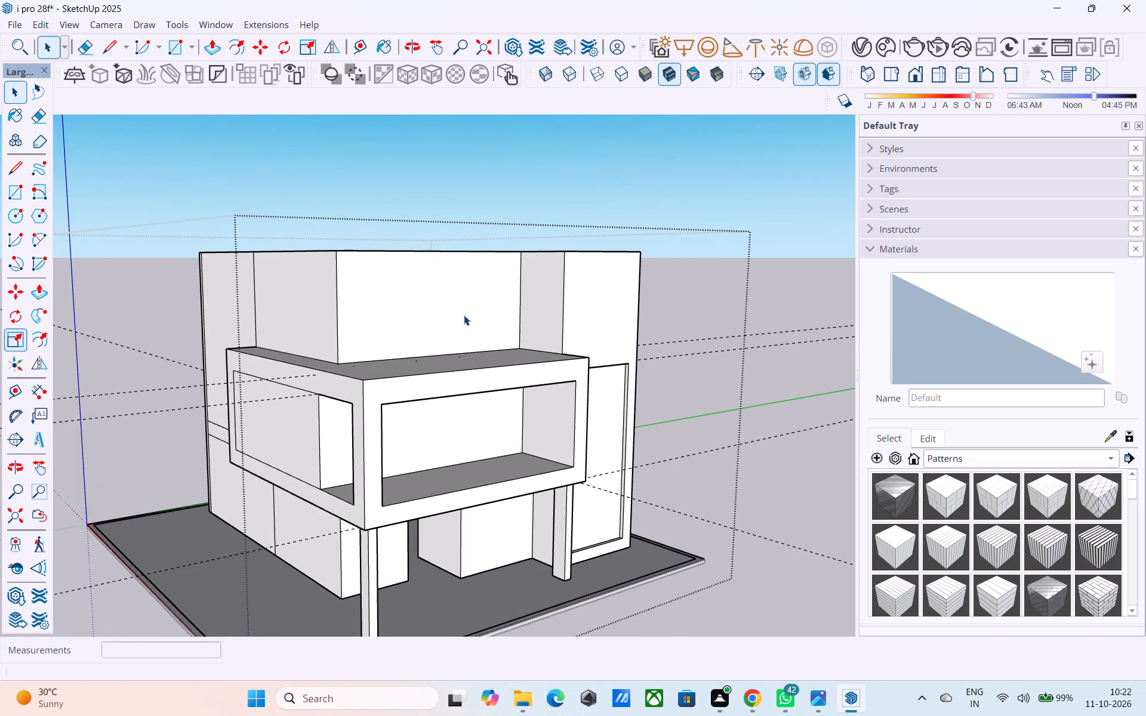
# Erase the dashed construction guides running past both sides of the house.
pyautogui.press('e')
pyautogui.moveTo(930, 291); pyautogui.dragTo(931, 349)
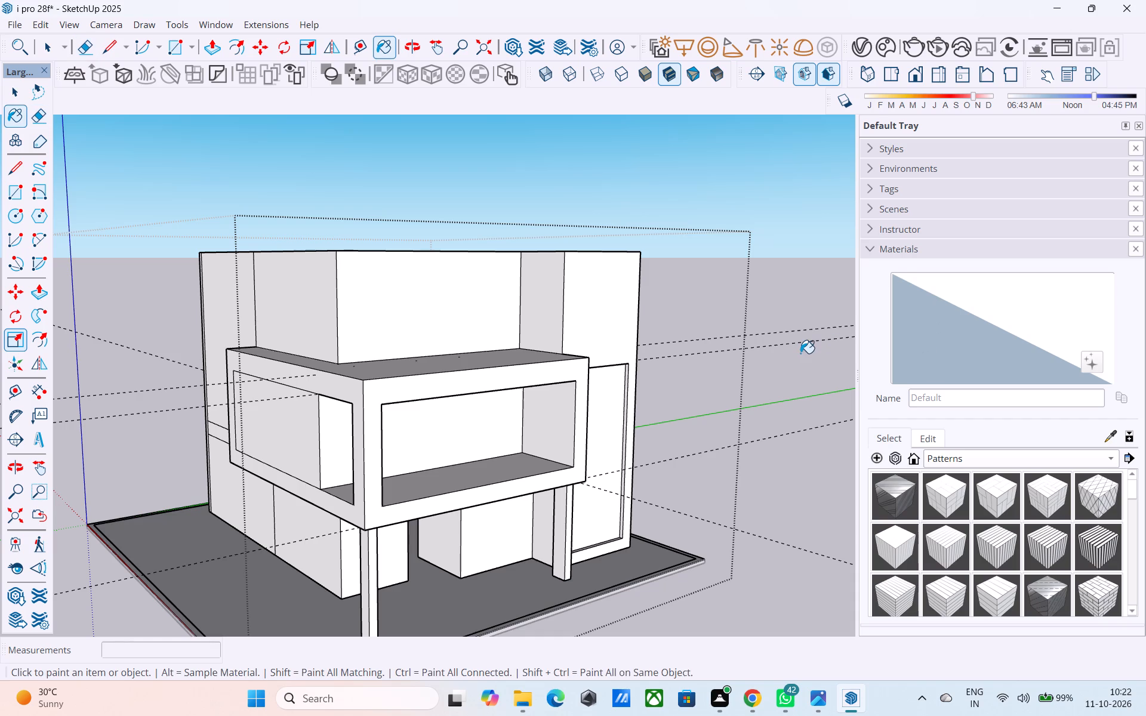
pyautogui.press('e')
pyautogui.moveTo(763, 319); pyautogui.dragTo(777, 466)
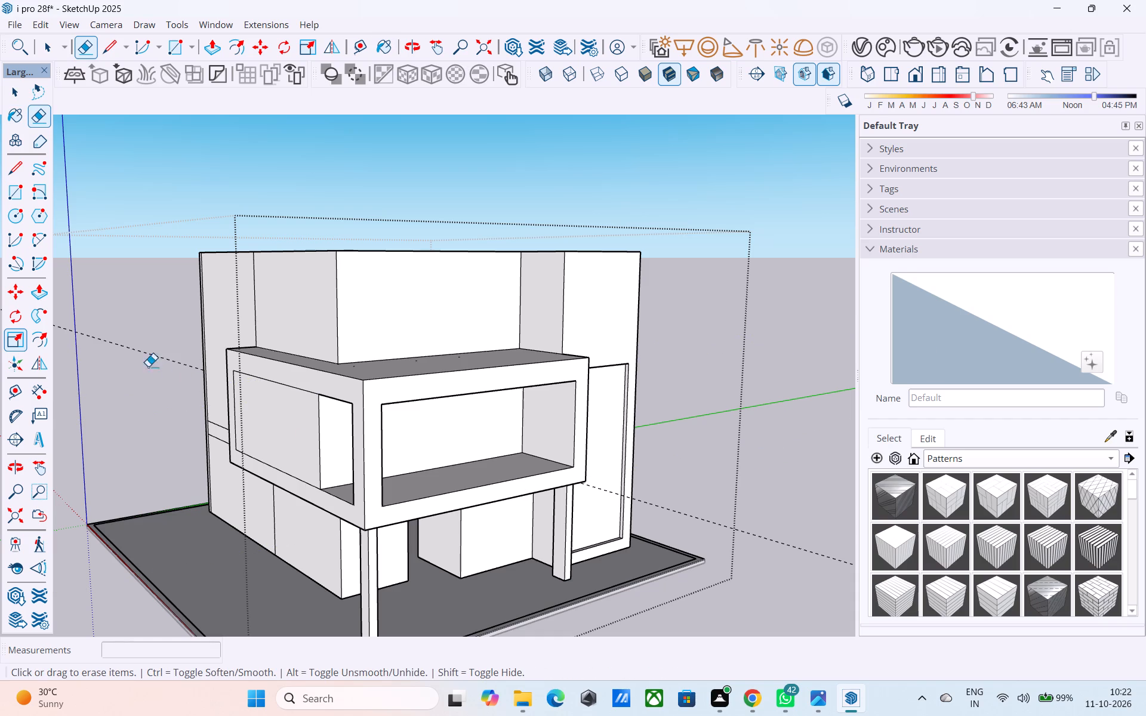
pyautogui.moveTo(159, 350); pyautogui.dragTo(154, 379)
# Save the model.
pyautogui.scroll(-4, 504, 458)
pyautogui.press('space')
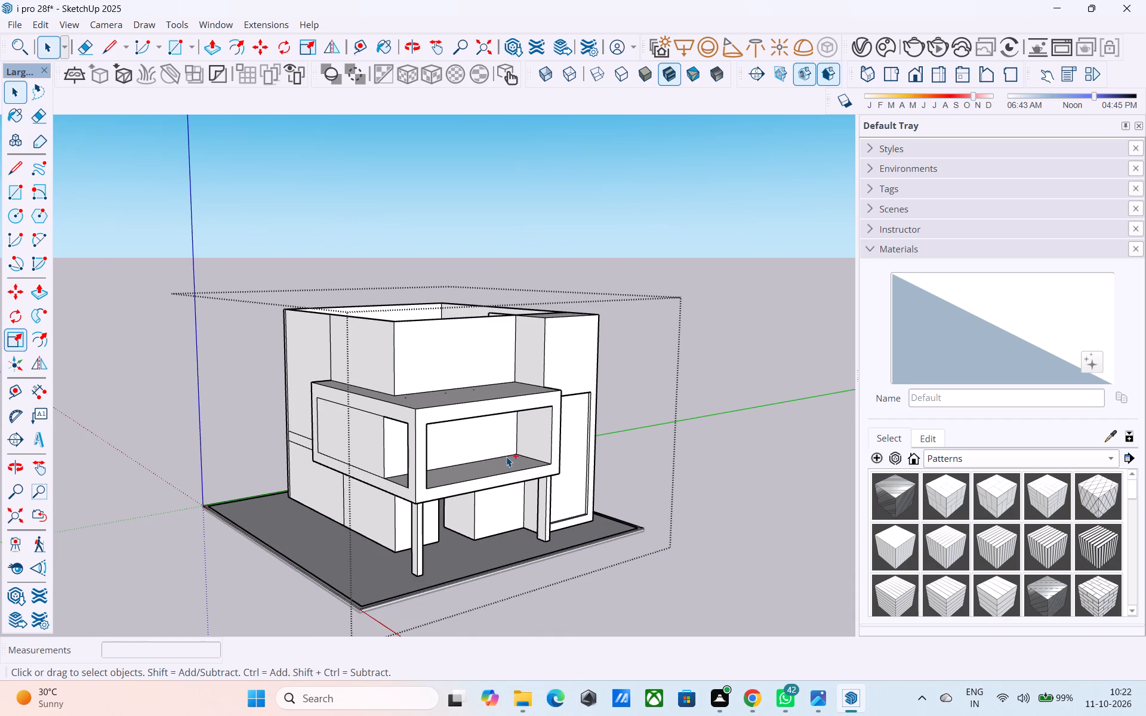
pyautogui.hotkey('ctrl', 's')
pyautogui.press('space')
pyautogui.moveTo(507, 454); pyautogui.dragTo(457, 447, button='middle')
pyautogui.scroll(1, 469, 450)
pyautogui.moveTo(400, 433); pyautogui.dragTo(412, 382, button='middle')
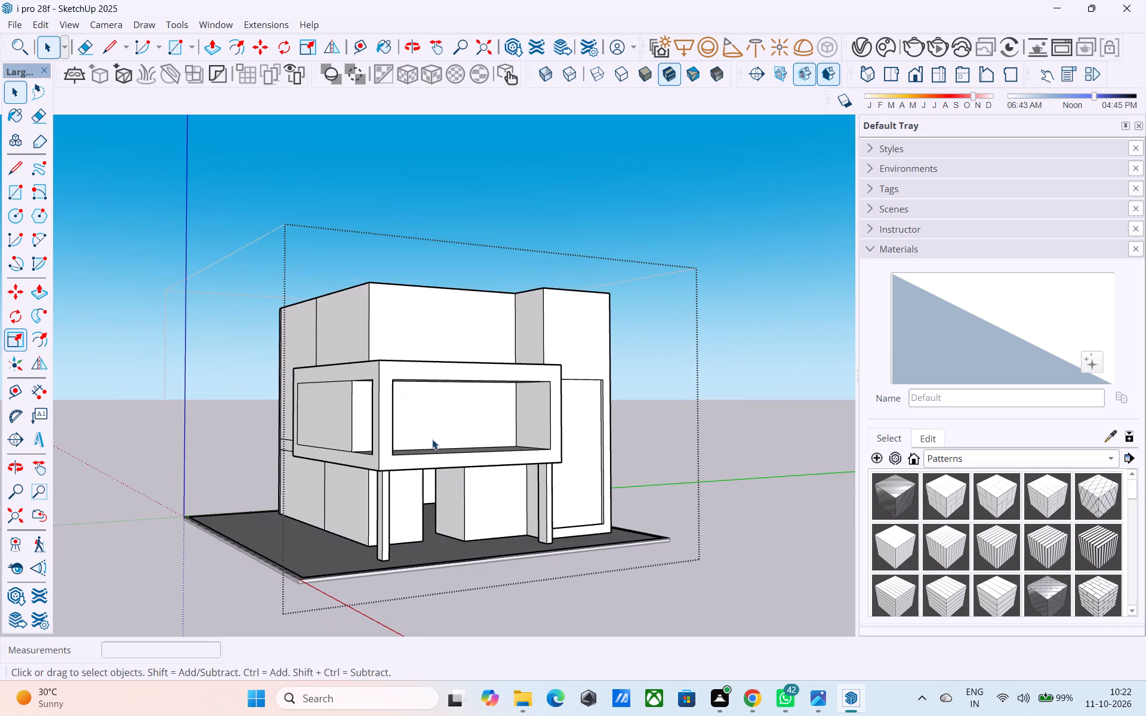
# Erase the dividing edges crossing the underside of the projecting front balcony slab.
pyautogui.moveTo(432, 439); pyautogui.dragTo(400, 363, button='middle')
pyautogui.scroll(4, 454, 441)
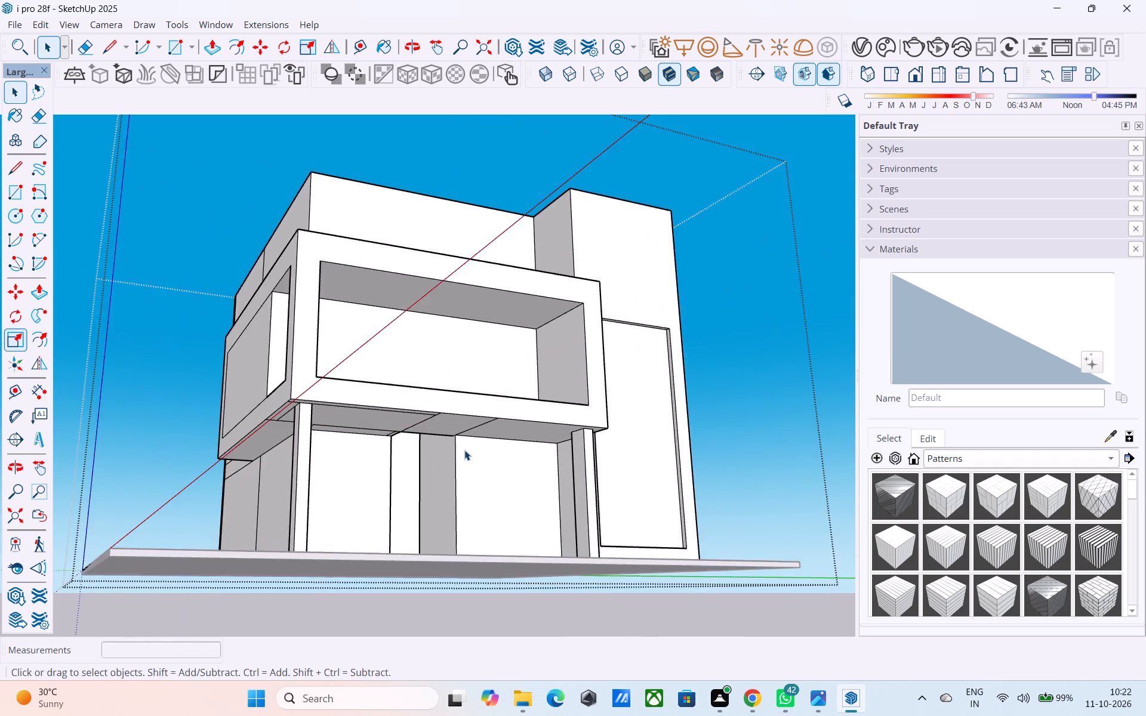
pyautogui.scroll(4, 464, 450)
pyautogui.moveTo(467, 444); pyautogui.dragTo(454, 400, button='middle')
pyautogui.press('e')
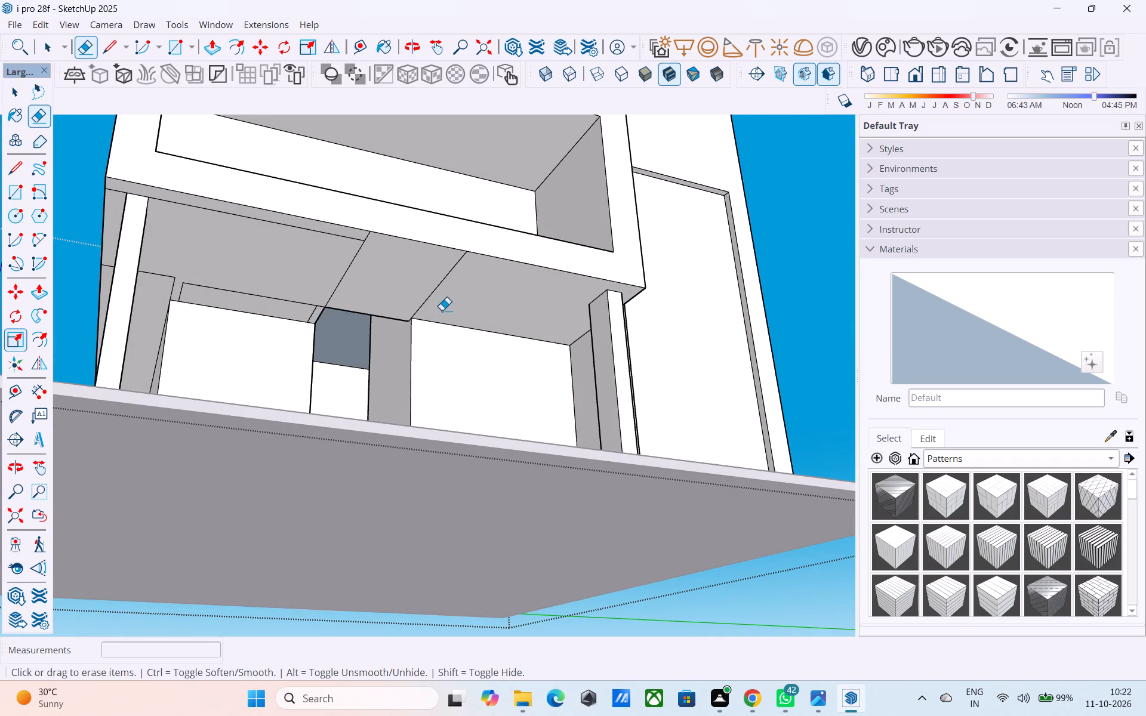
pyautogui.moveTo(442, 291); pyautogui.dragTo(431, 284)
pyautogui.moveTo(346, 270); pyautogui.dragTo(339, 264)
pyautogui.moveTo(346, 237); pyautogui.dragTo(348, 248)
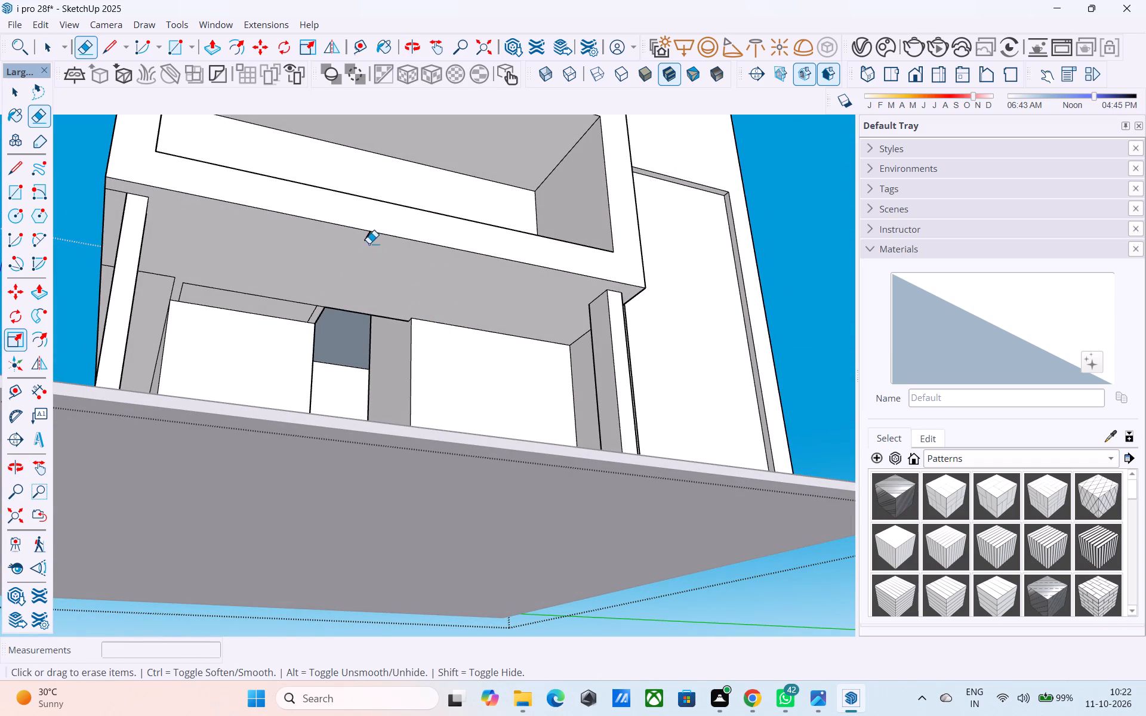
pyautogui.click(369, 243)
# Erase the leftover strip outline and short stub edges on the balcony's underside beside the ground-floor passage opening.
pyautogui.moveTo(276, 294); pyautogui.dragTo(280, 300)
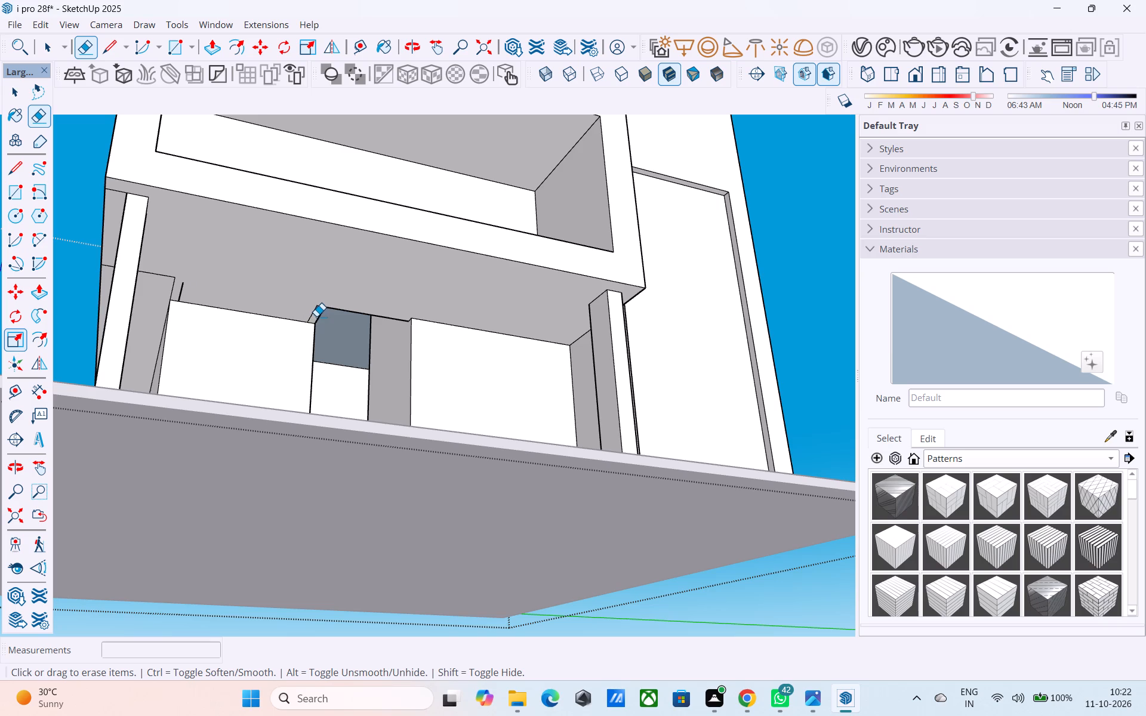
pyautogui.moveTo(316, 316); pyautogui.dragTo(309, 317)
pyautogui.click(184, 292)
pyautogui.click(319, 309)
pyautogui.scroll(8, 338, 338)
pyautogui.scroll(-2, 330, 337)
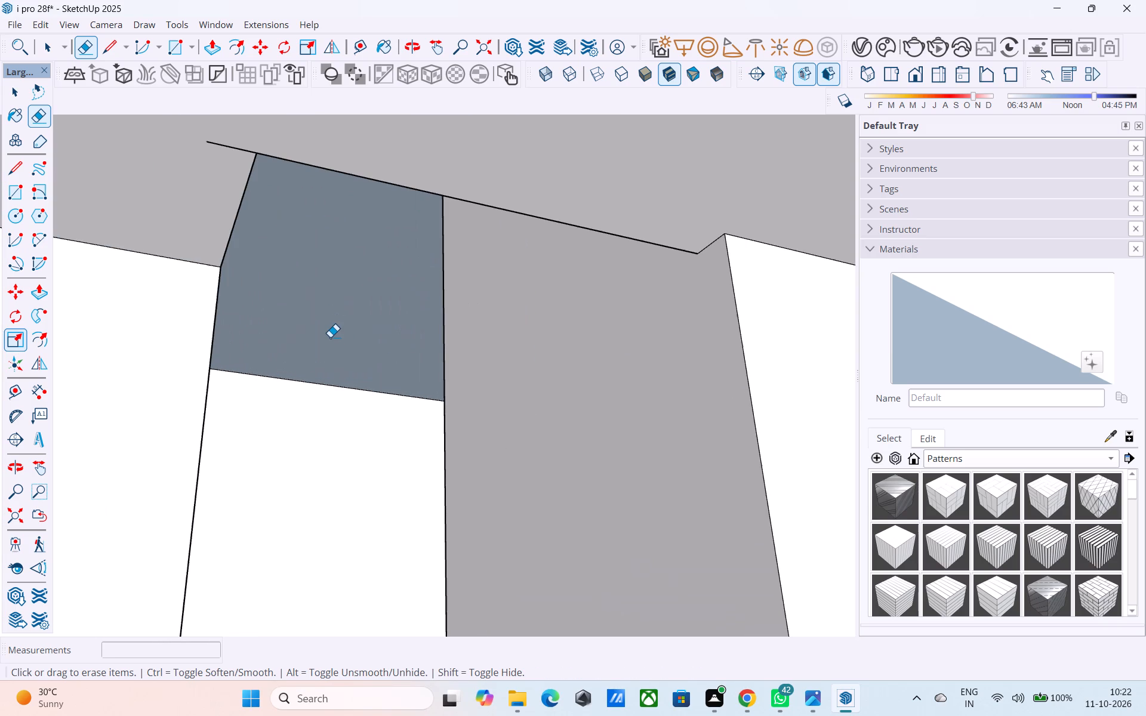
pyautogui.moveTo(226, 146); pyautogui.dragTo(227, 159)
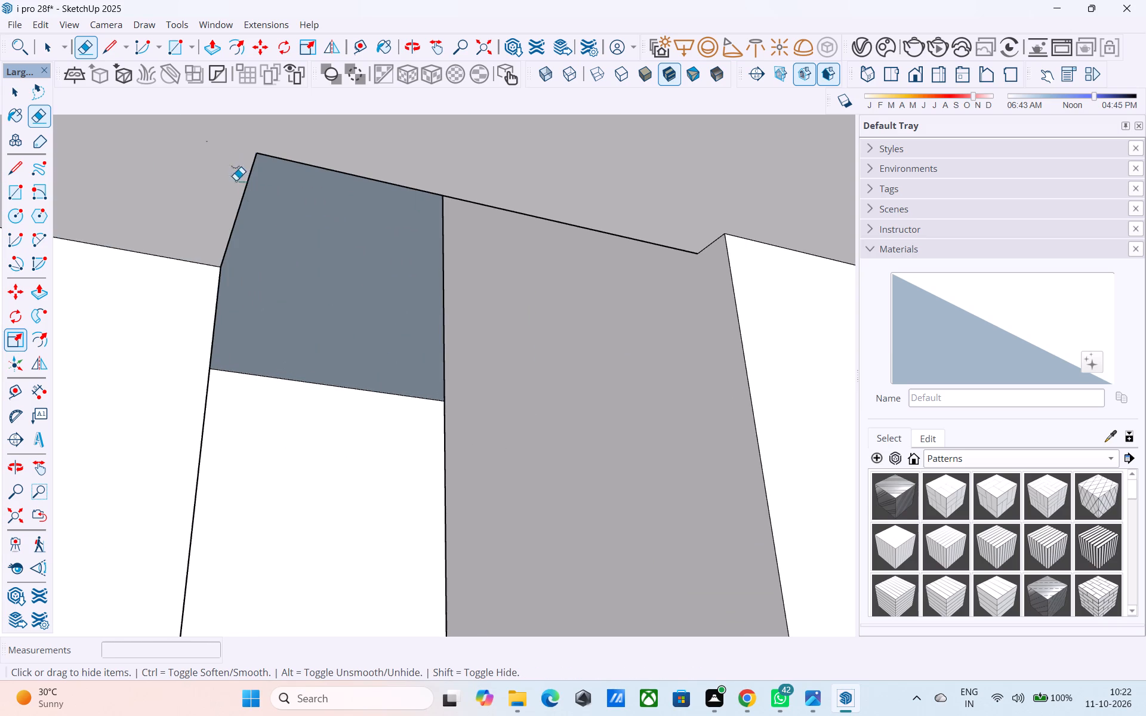
# Reverse the blue-grey back face at the top of the ground-floor passage opening.
pyautogui.press('space')
pyautogui.click(261, 220)
pyautogui.rightClick(262, 220)
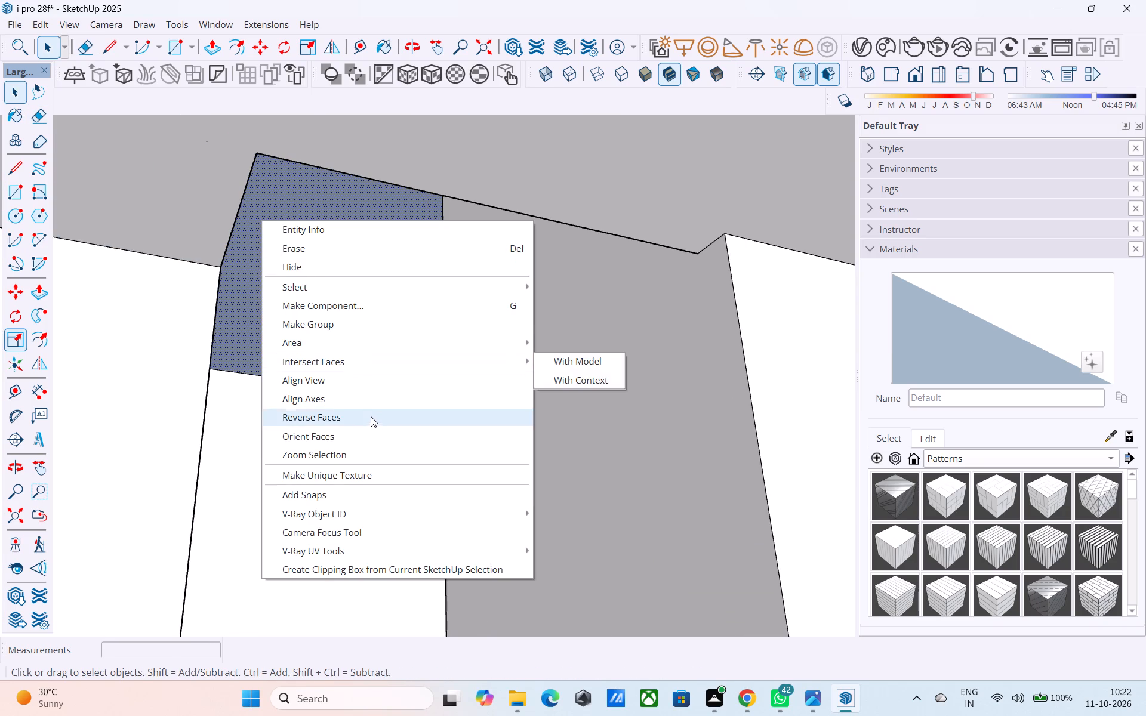
pyautogui.click(371, 419)
# Erase the leftover edges on the balcony slab's underside around the front corner column.
pyautogui.scroll(-5, 371, 419)
pyautogui.moveTo(373, 424); pyautogui.dragTo(513, 476, button='middle')
pyautogui.scroll(-5, 427, 422)
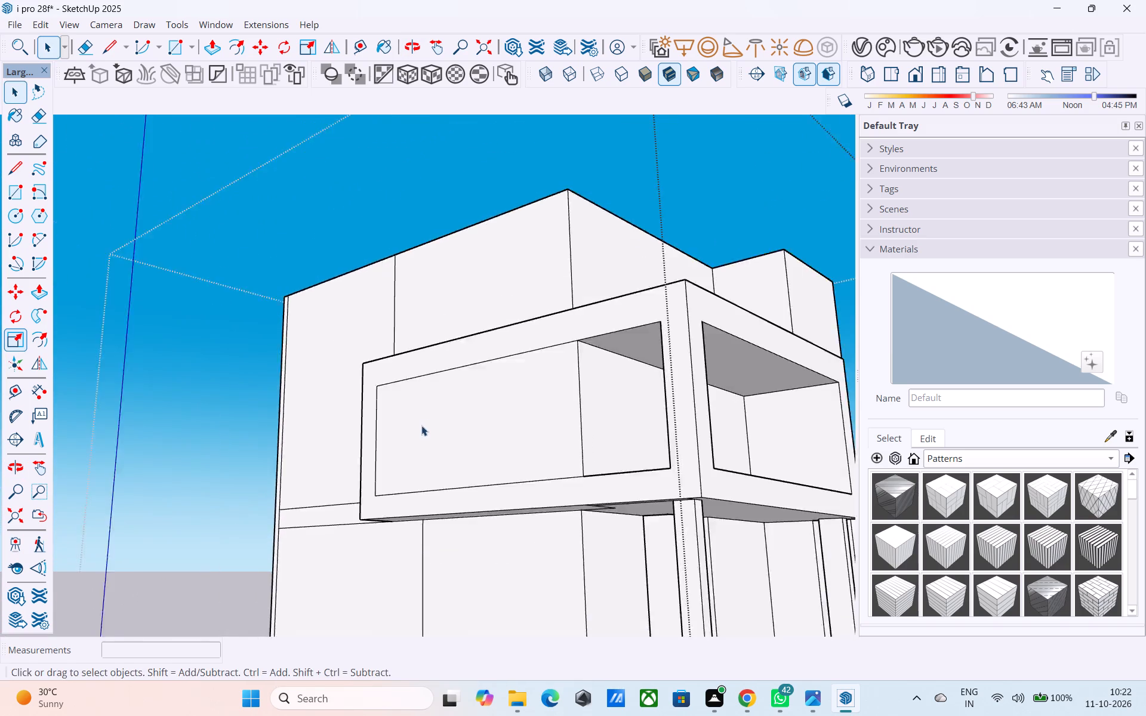
pyautogui.moveTo(424, 427); pyautogui.dragTo(387, 371, button='middle')
pyautogui.scroll(6, 544, 408)
pyautogui.moveTo(544, 407); pyautogui.dragTo(526, 405, button='middle')
pyautogui.press('e')
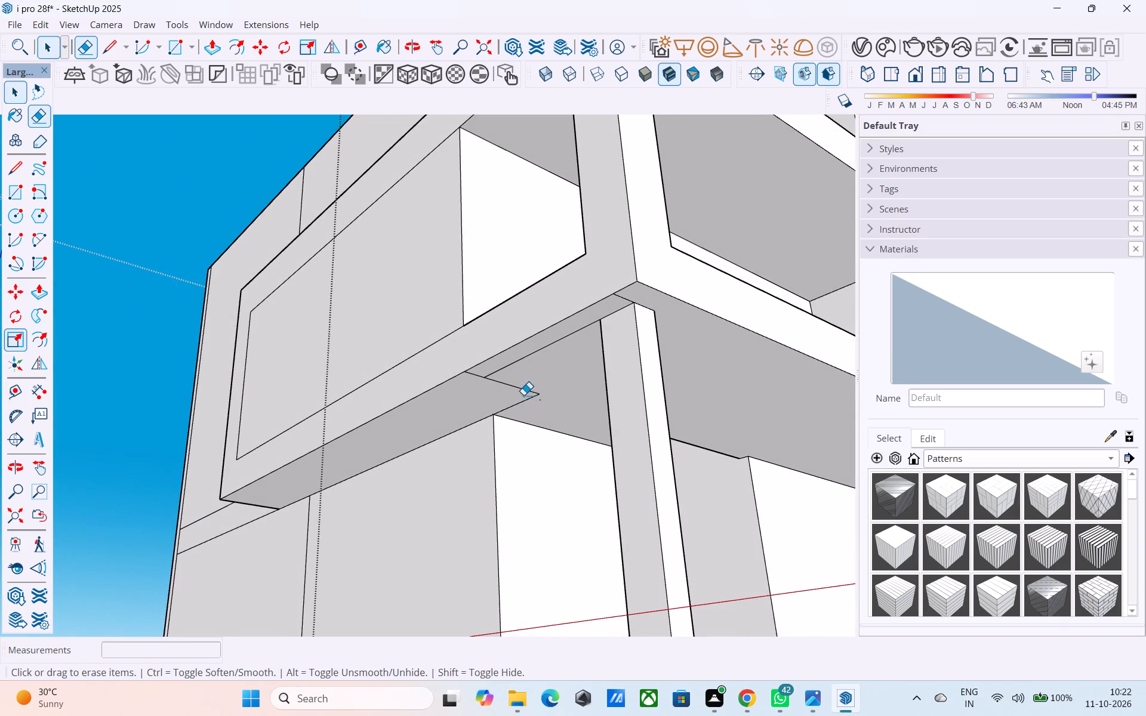
pyautogui.moveTo(519, 390); pyautogui.dragTo(513, 385)
pyautogui.click(510, 368)
pyautogui.moveTo(520, 396); pyautogui.dragTo(526, 400)
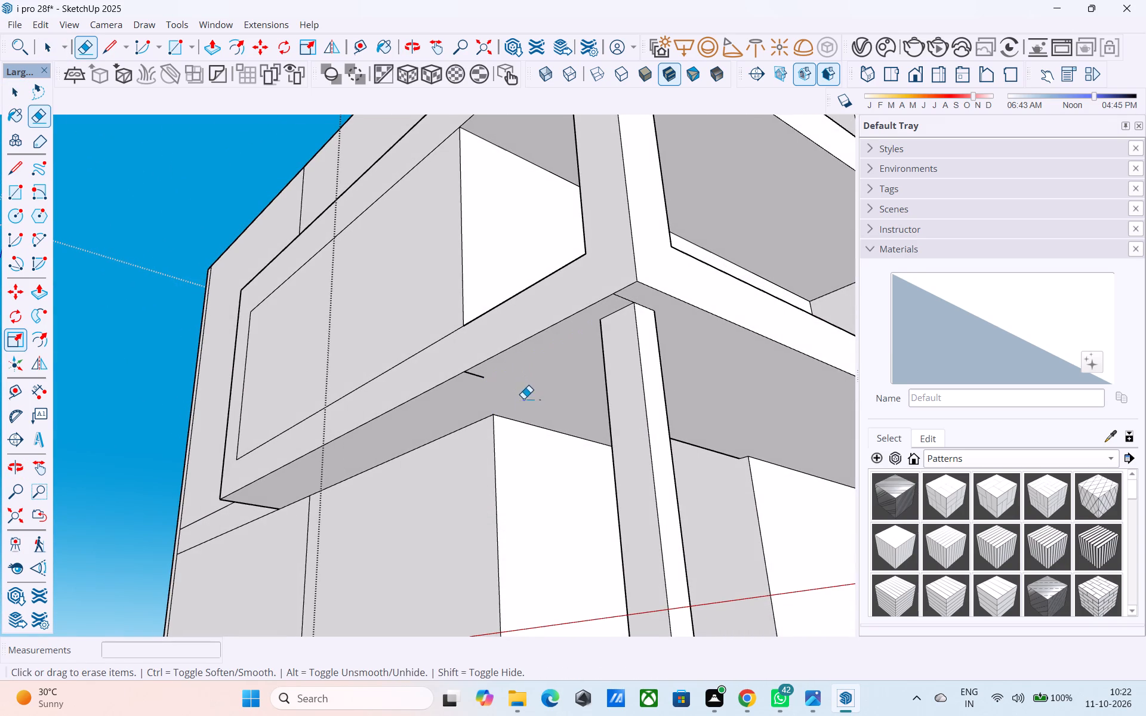
pyautogui.click(483, 379)
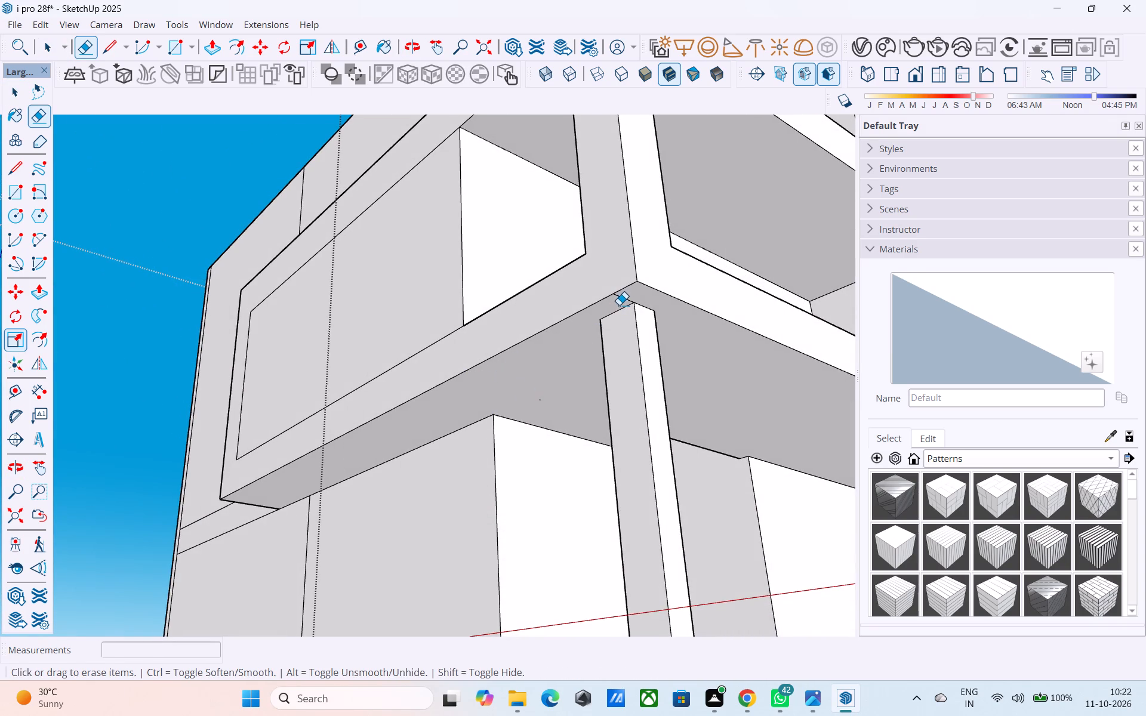
pyautogui.click(627, 299)
# Examine the balcony's underside, the ground-floor passage ceiling and the open gap behind it from several angles.
pyautogui.moveTo(592, 396); pyautogui.dragTo(353, 379, button='middle')
pyautogui.scroll(-14, 305, 366)
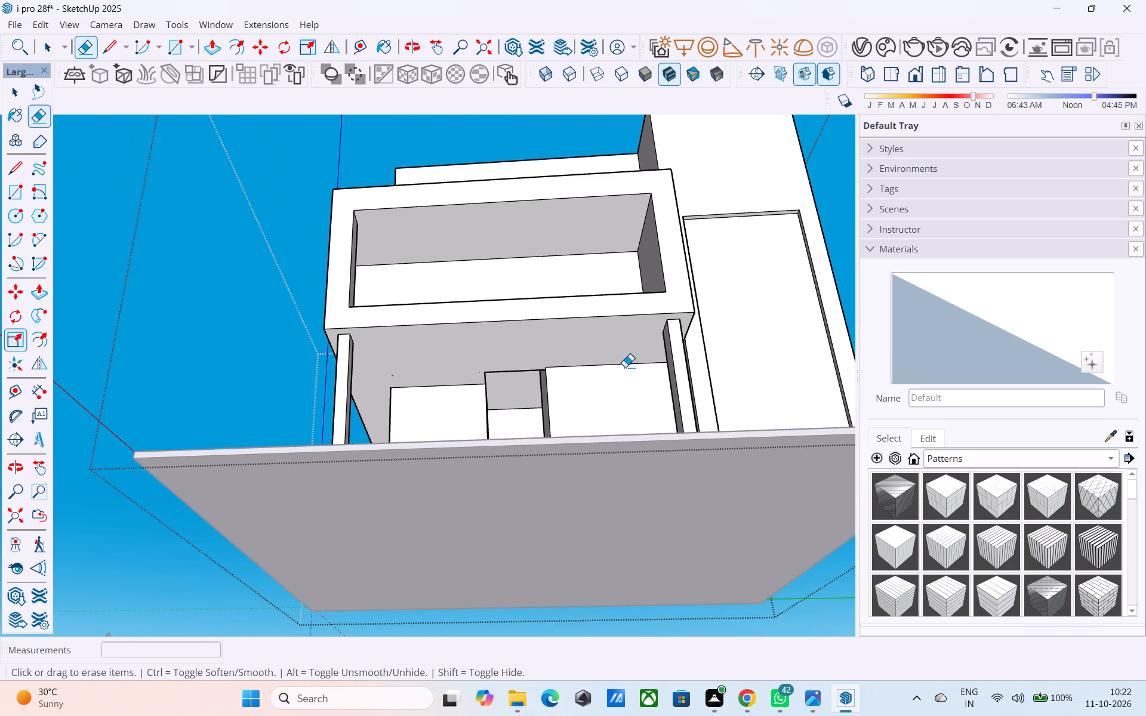
pyautogui.moveTo(639, 357); pyautogui.dragTo(779, 354, button='middle')
pyautogui.scroll(9, 729, 382)
pyautogui.moveTo(593, 433); pyautogui.dragTo(748, 456, button='middle')
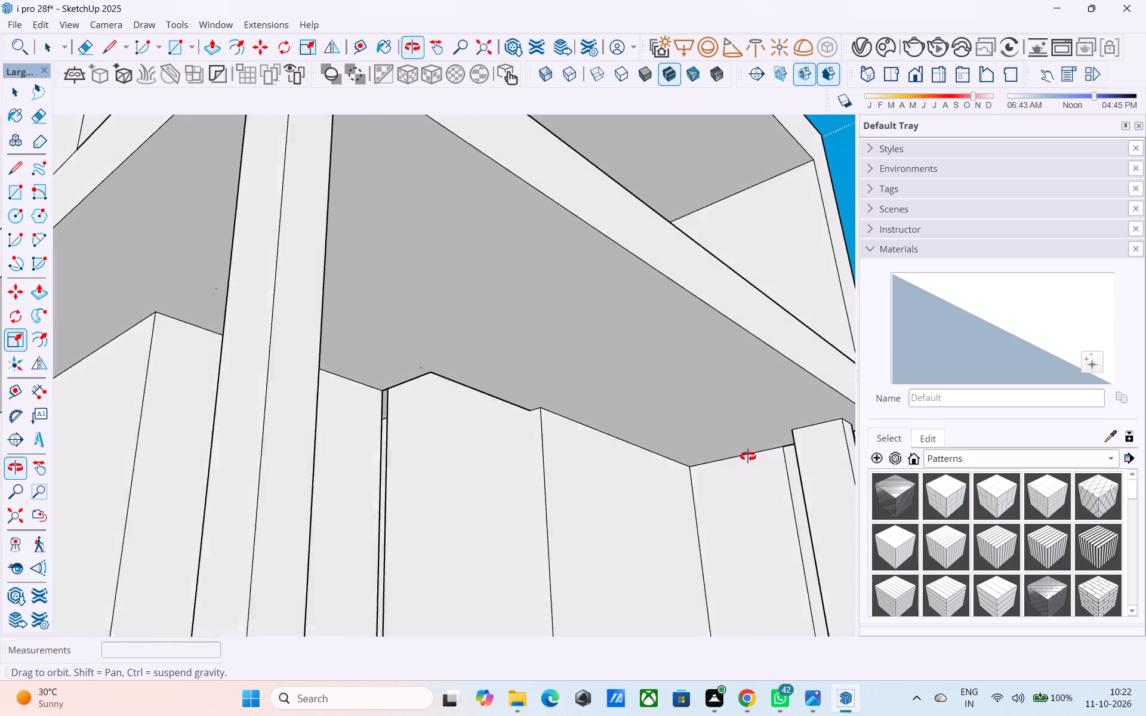
pyautogui.moveTo(748, 456); pyautogui.dragTo(754, 455, button='middle')
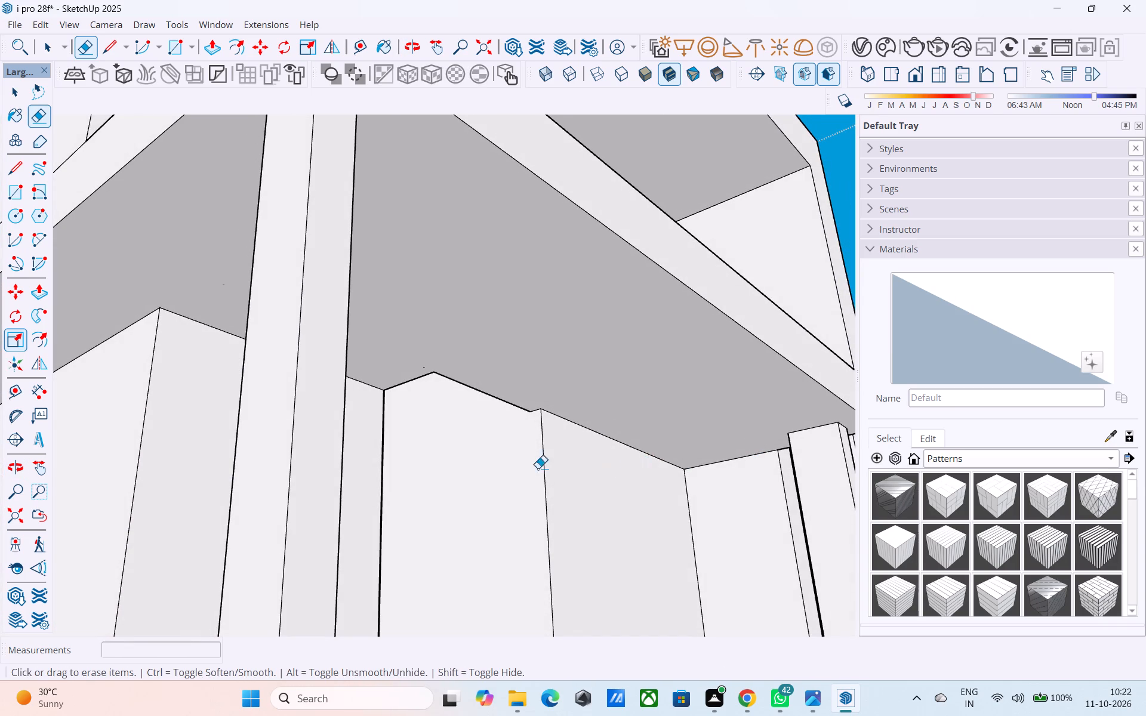
pyautogui.moveTo(512, 463); pyautogui.dragTo(426, 564, button='middle')
pyautogui.scroll(7, 484, 431)
pyautogui.moveTo(470, 404); pyautogui.dragTo(525, 366, button='middle')
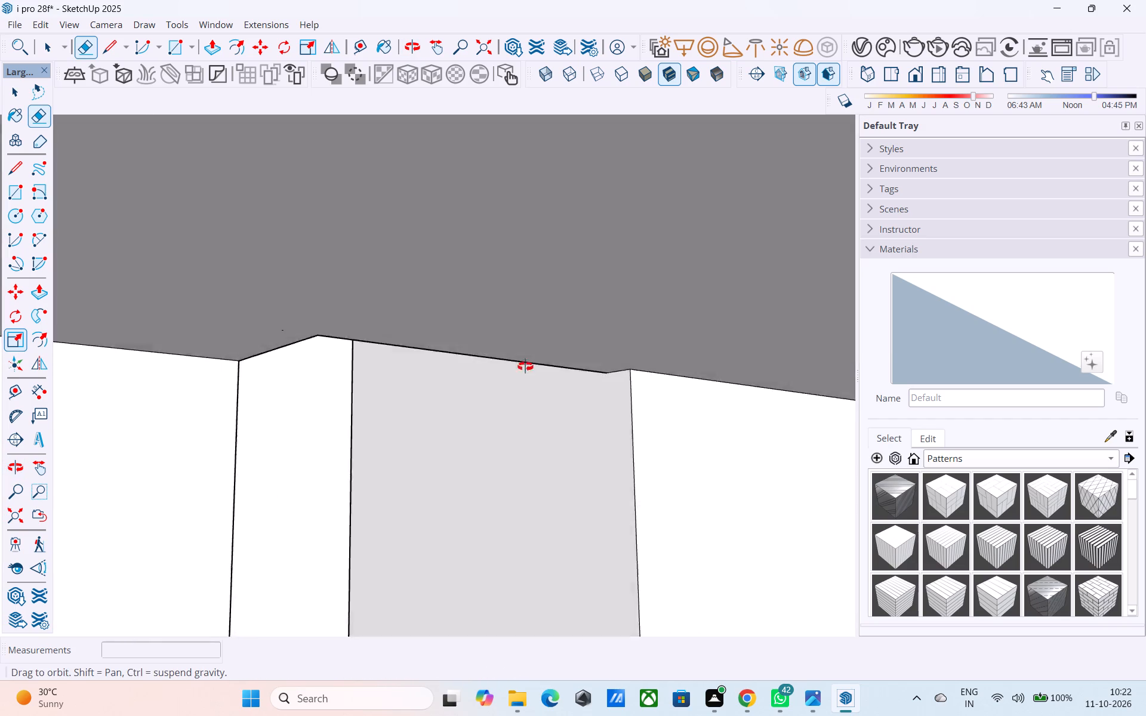
pyautogui.moveTo(525, 366); pyautogui.dragTo(651, 326, button='middle')
pyautogui.press('space')
pyautogui.scroll(2, 651, 326)
pyautogui.moveTo(634, 334); pyautogui.dragTo(731, 352, button='middle')
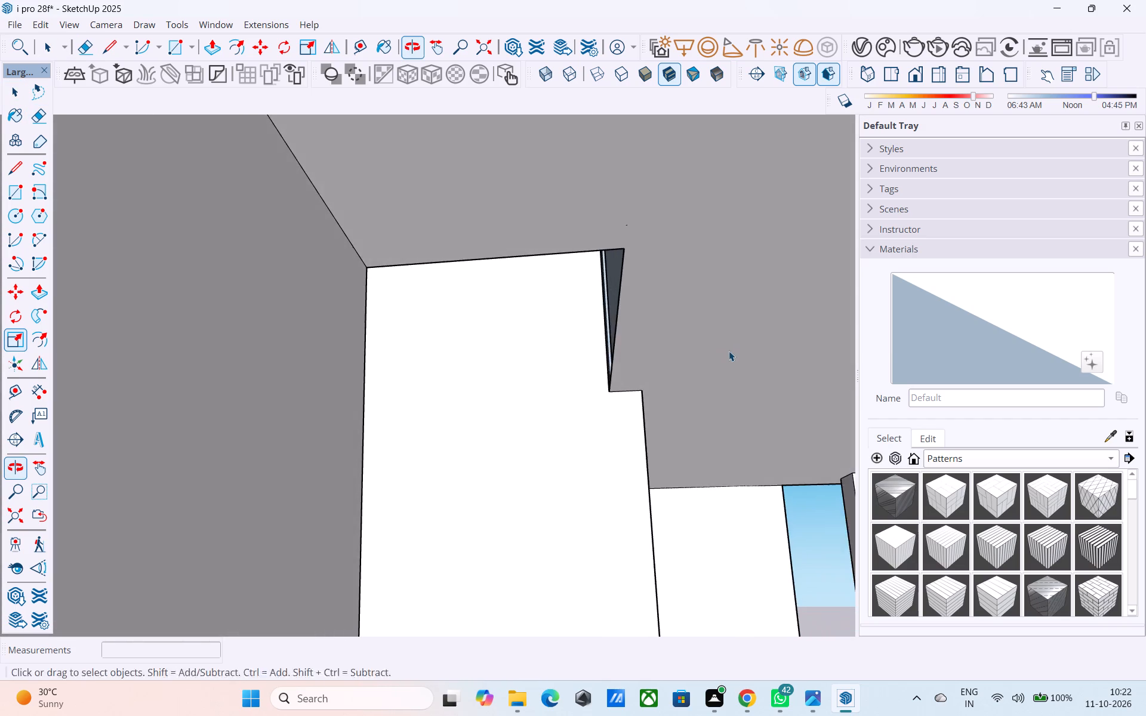
pyautogui.moveTo(729, 351); pyautogui.dragTo(767, 377, button='middle')
pyautogui.scroll(11, 710, 342)
pyautogui.moveTo(633, 320); pyautogui.dragTo(803, 342, button='middle')
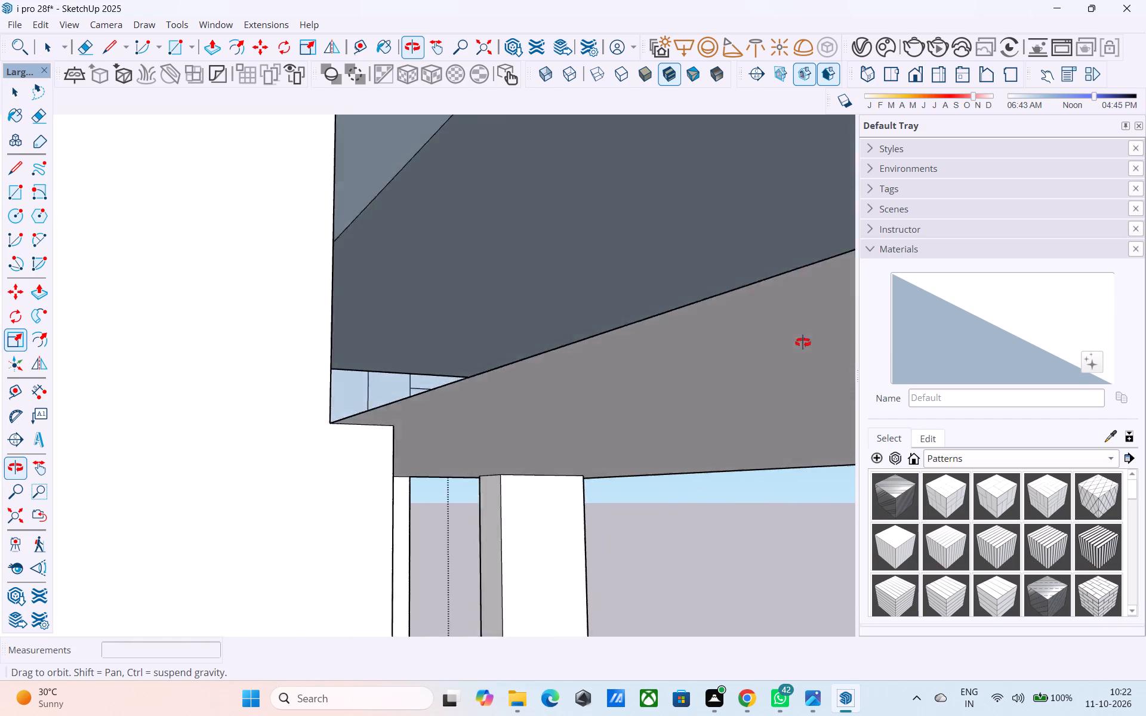
pyautogui.moveTo(803, 342); pyautogui.dragTo(1000, 415, button='middle')
pyautogui.scroll(-6, 469, 303)
pyautogui.scroll(1, 500, 335)
pyautogui.scroll(-1, 500, 335)
pyautogui.moveTo(508, 338); pyautogui.dragTo(694, 382, button='middle')
pyautogui.scroll(-4, 636, 356)
pyautogui.moveTo(634, 356); pyautogui.dragTo(719, 217, button='middle')
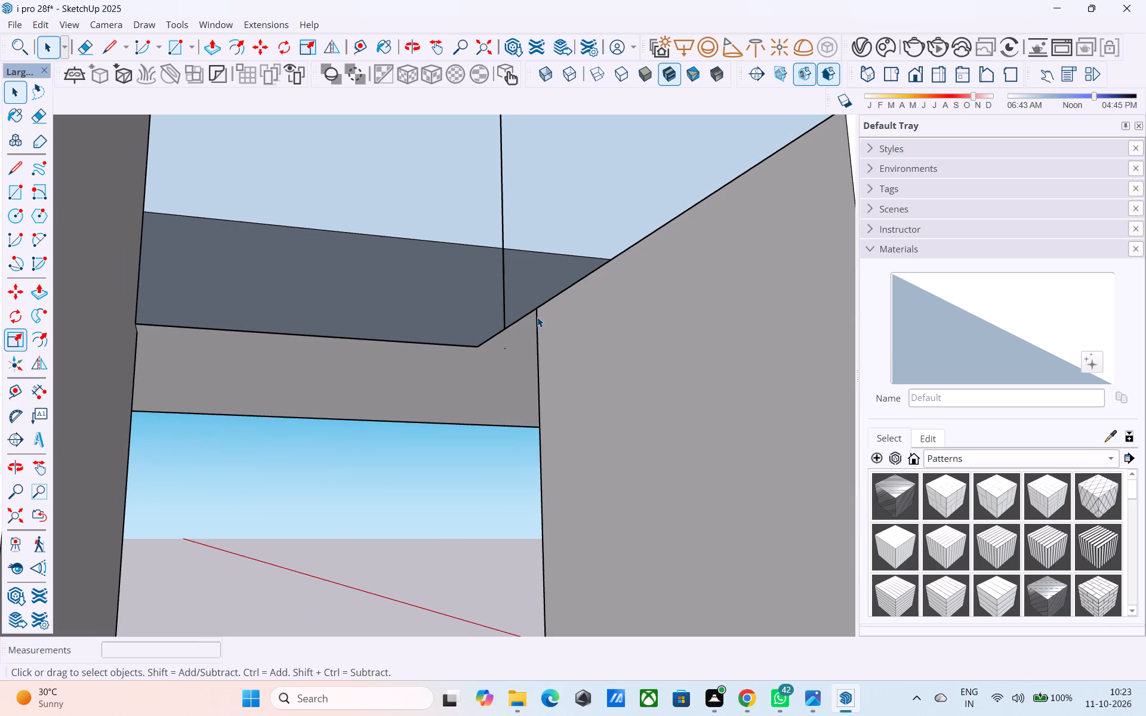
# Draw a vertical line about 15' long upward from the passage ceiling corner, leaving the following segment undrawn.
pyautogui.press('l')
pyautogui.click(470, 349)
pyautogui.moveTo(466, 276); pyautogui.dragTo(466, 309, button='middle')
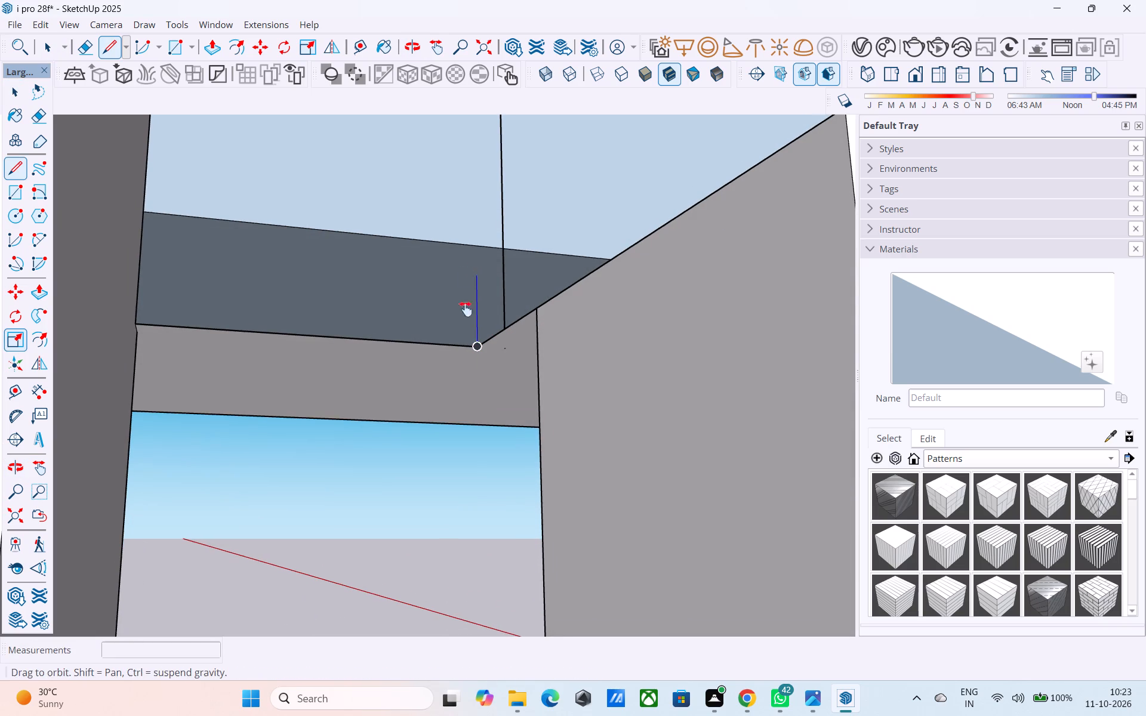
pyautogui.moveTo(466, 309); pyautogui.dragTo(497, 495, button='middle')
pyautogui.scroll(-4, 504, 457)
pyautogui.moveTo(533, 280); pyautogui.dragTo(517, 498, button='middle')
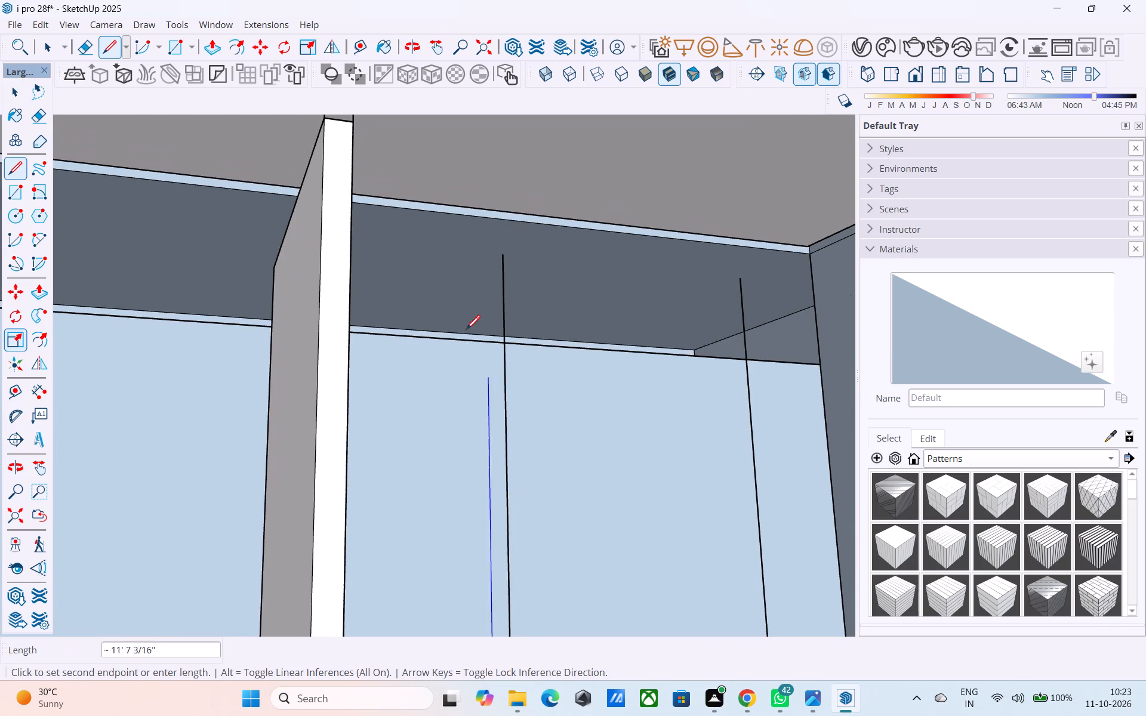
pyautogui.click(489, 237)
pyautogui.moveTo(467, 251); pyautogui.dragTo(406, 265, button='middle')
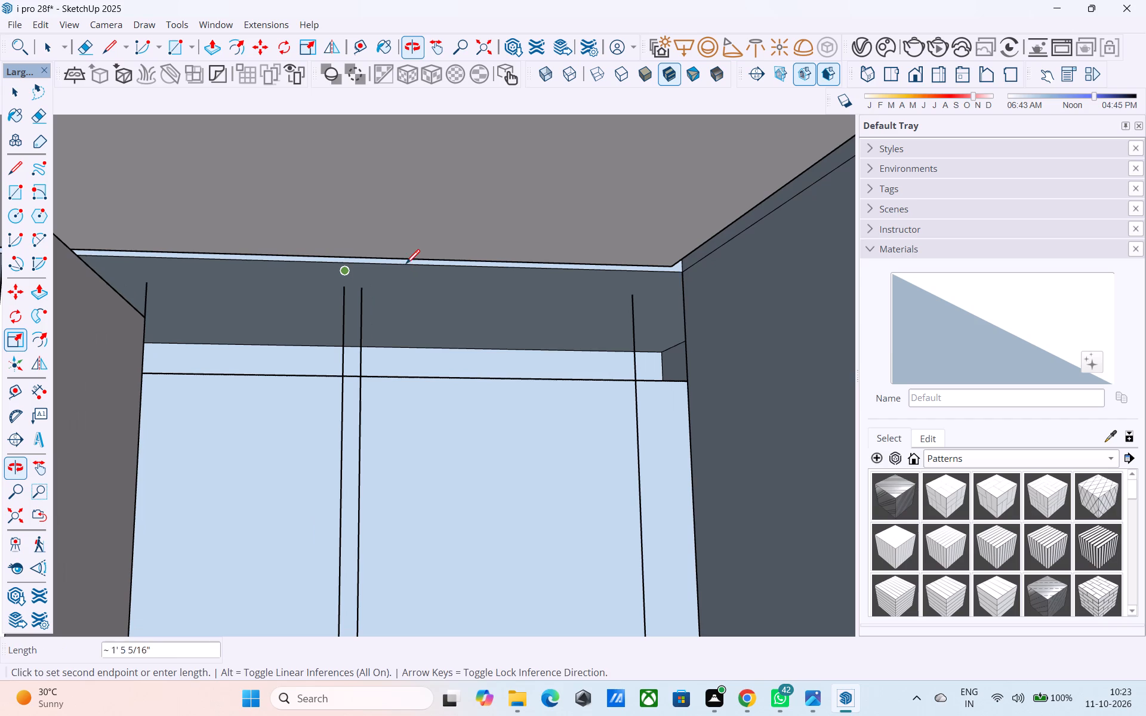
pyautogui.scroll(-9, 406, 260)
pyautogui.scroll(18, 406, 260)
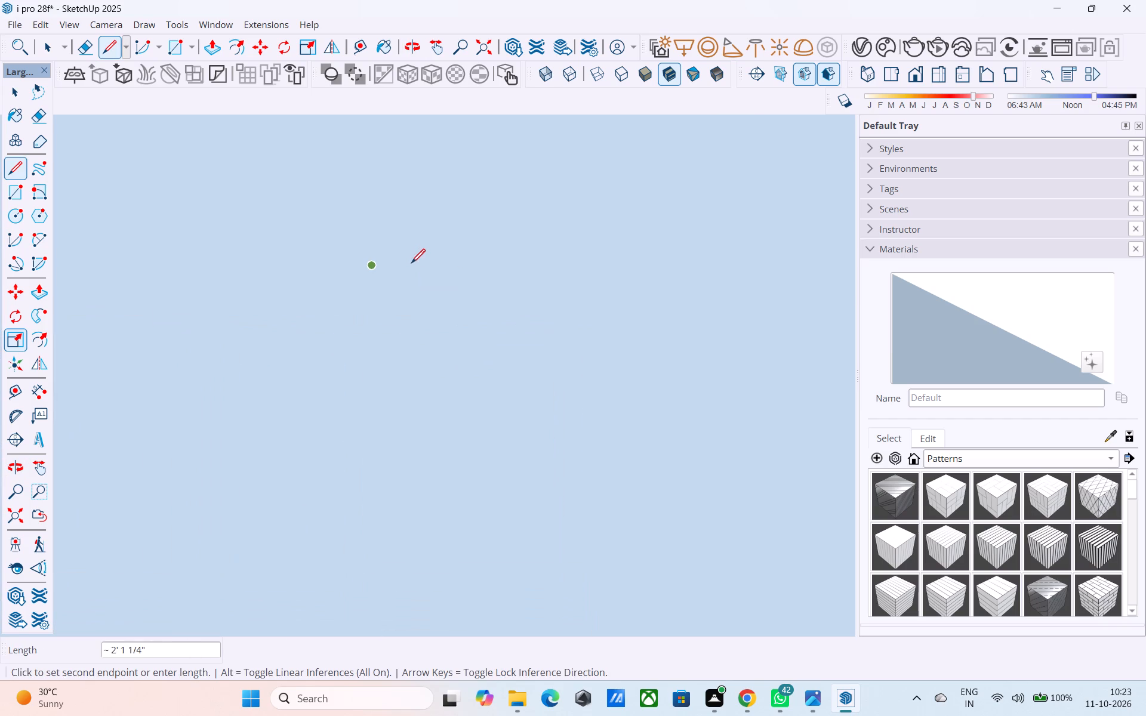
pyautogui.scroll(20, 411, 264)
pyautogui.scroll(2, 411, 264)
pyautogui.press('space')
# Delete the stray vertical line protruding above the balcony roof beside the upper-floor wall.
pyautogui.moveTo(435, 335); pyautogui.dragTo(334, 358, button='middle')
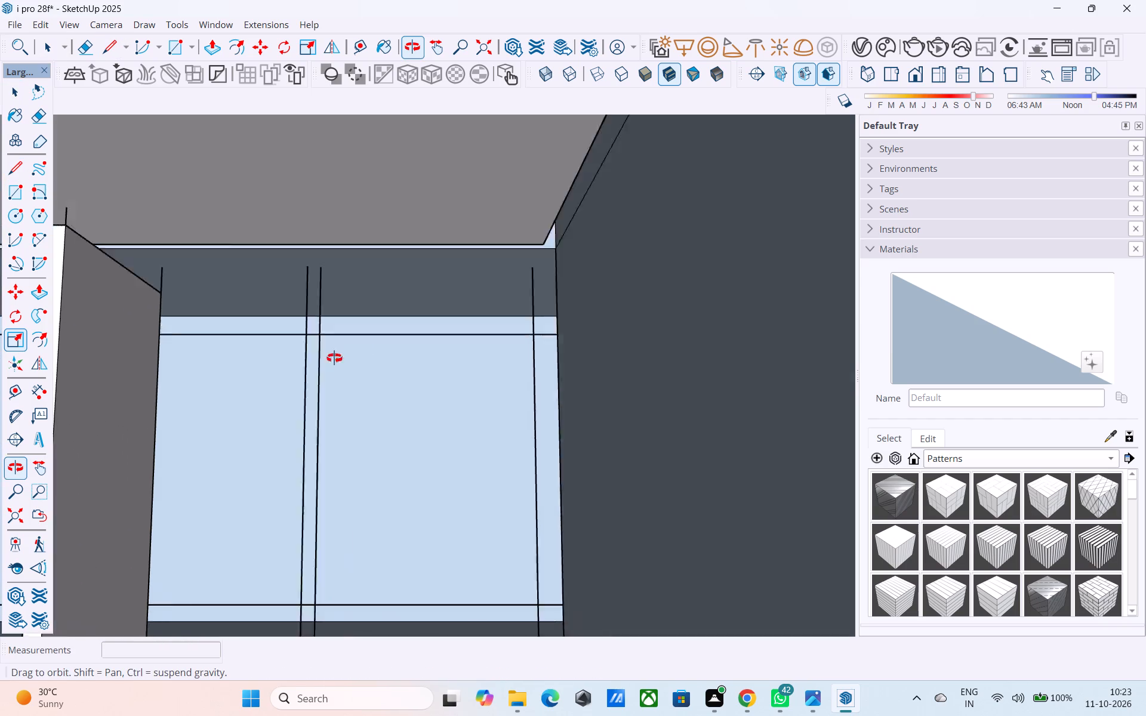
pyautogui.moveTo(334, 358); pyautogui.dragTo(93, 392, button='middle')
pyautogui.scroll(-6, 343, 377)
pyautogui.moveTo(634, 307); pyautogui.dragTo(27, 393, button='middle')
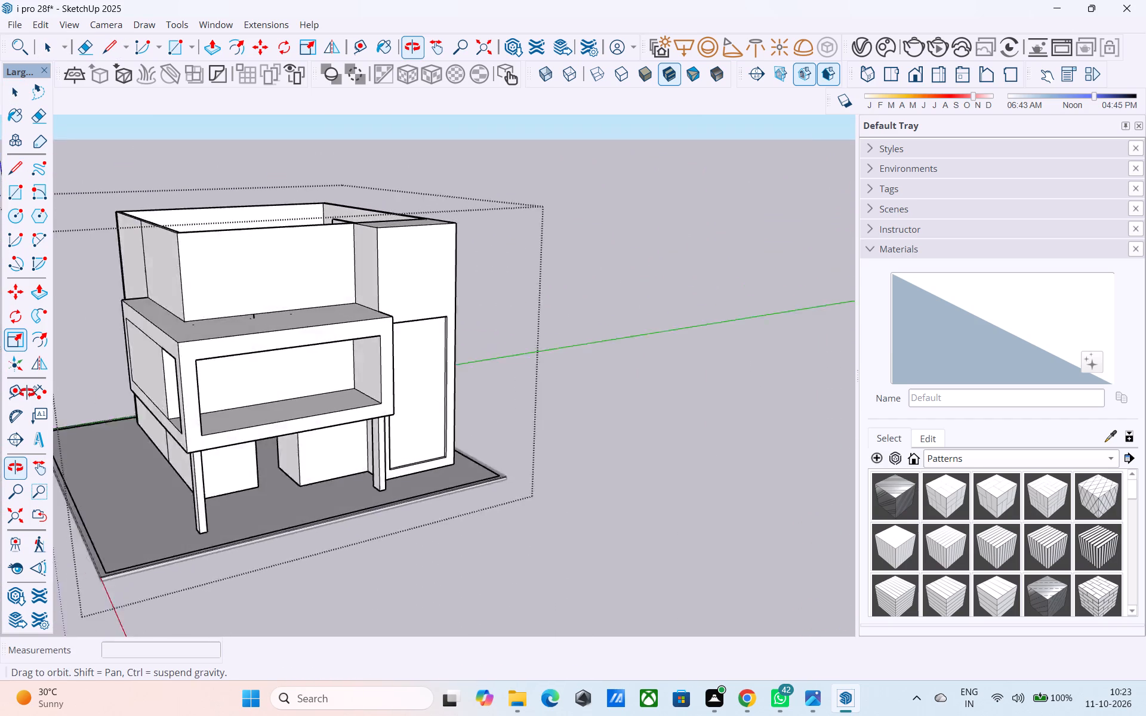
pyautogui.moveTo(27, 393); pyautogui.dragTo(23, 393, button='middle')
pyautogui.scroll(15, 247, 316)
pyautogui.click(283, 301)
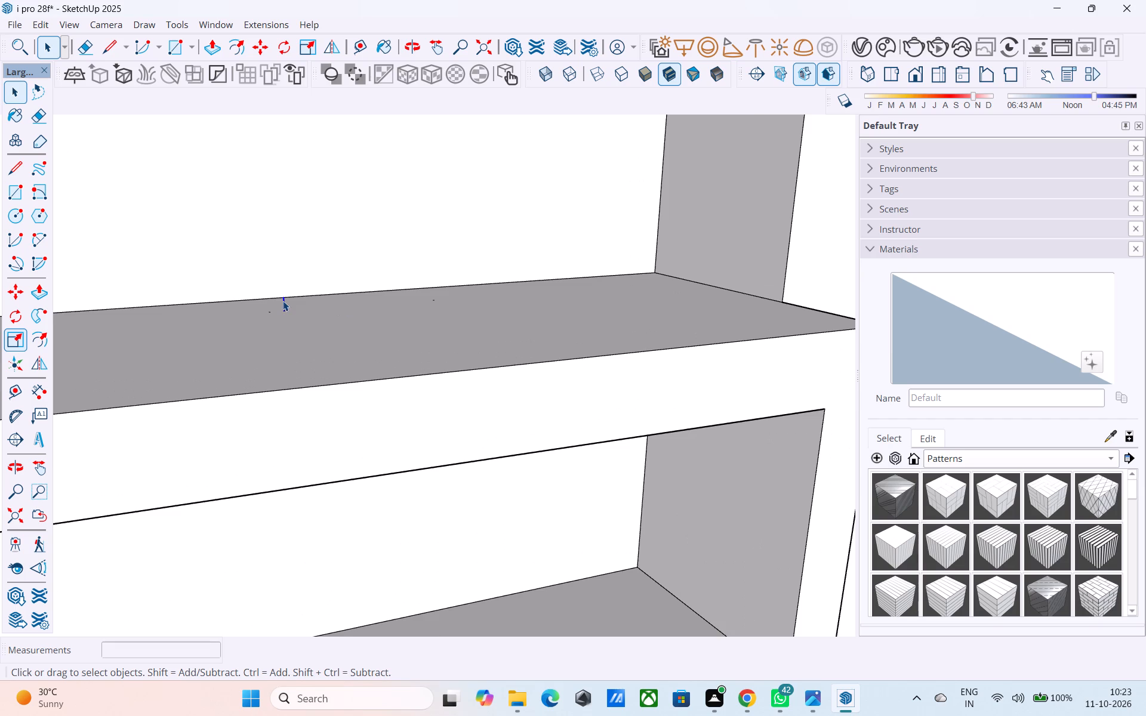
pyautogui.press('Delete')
# Examine the ground-floor passage opening beneath the balcony and the walls on both sides of it.
pyautogui.scroll(-7, 288, 357)
pyautogui.moveTo(311, 436); pyautogui.dragTo(355, 327, button='middle')
pyautogui.scroll(-5, 355, 327)
pyautogui.scroll(1, 380, 350)
pyautogui.moveTo(380, 350); pyautogui.dragTo(226, 368, button='middle')
pyautogui.scroll(8, 272, 369)
pyautogui.moveTo(322, 357); pyautogui.dragTo(320, 325, button='middle')
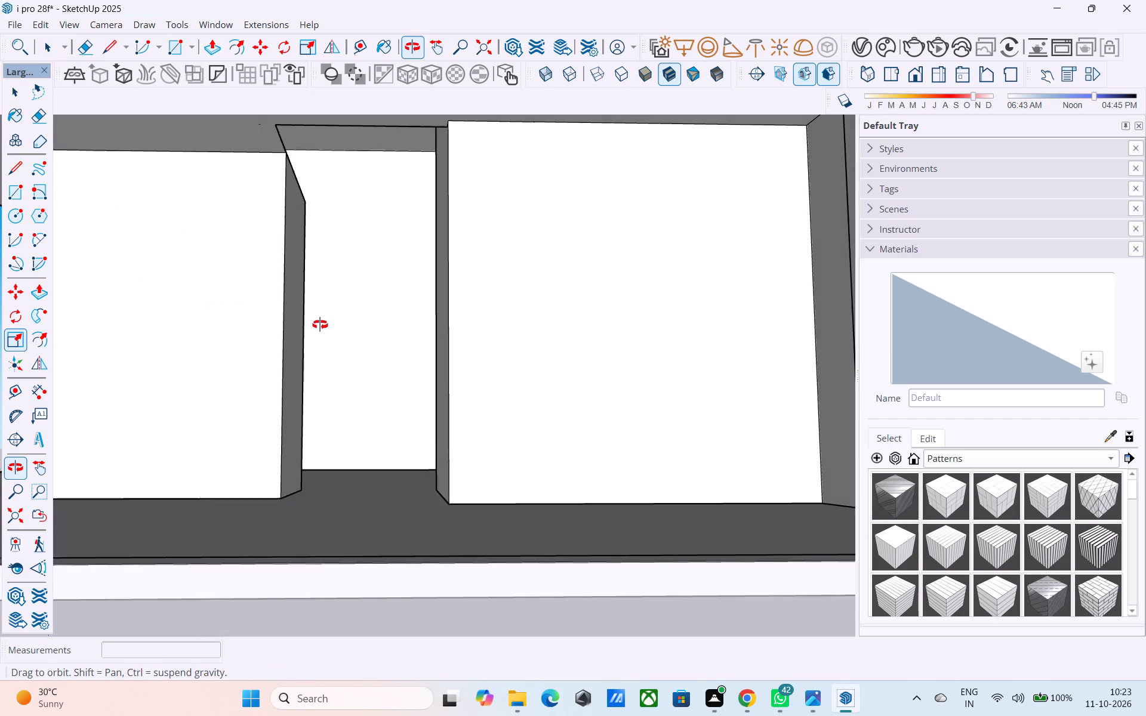
pyautogui.moveTo(320, 325); pyautogui.dragTo(337, 352, button='middle')
pyautogui.scroll(3, 421, 310)
pyautogui.scroll(-1, 422, 310)
pyautogui.keyDown('shift'); pyautogui.moveTo(422, 310); pyautogui.dragTo(412, 314, button='middle'); pyautogui.keyUp('shift')
pyautogui.keyDown('shift'); pyautogui.scroll(-1, 420, 310); pyautogui.keyUp('shift')
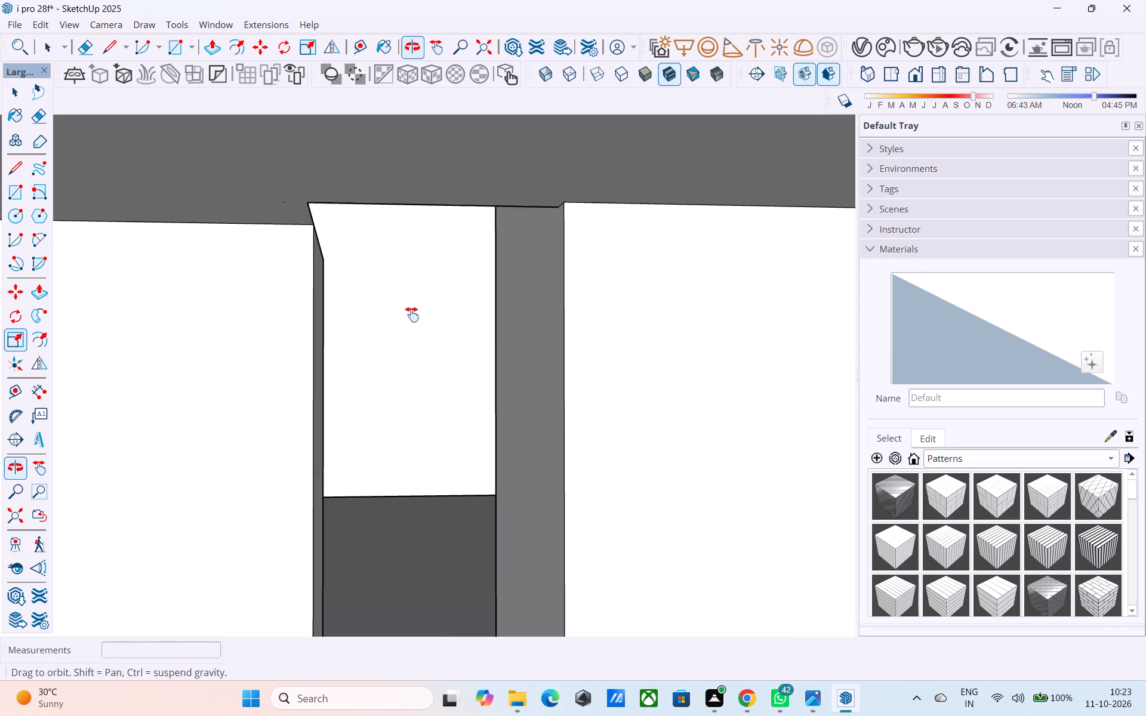
pyautogui.keyDown('shift'); pyautogui.moveTo(412, 314); pyautogui.dragTo(403, 317, button='middle'); pyautogui.keyUp('shift')
pyautogui.scroll(8, 403, 317)
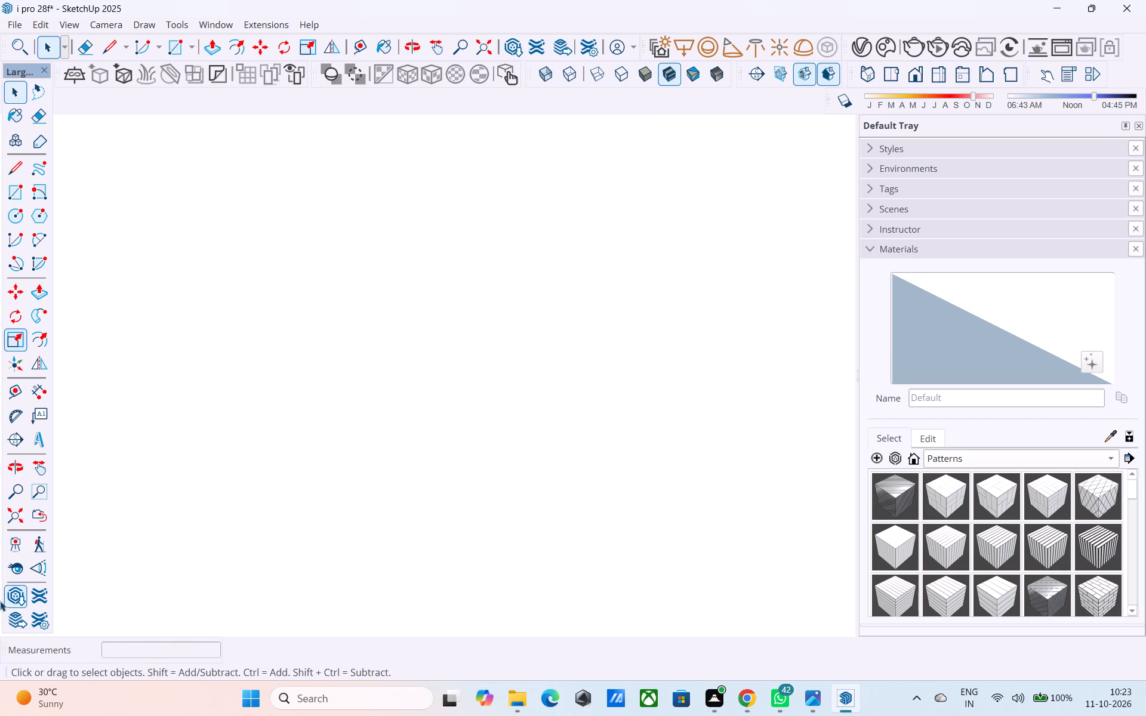
# Draw a vertical rectangle about 23' 8" by 26' 6" closing the open wall side inside the passage, down to the floor.
pyautogui.click(10, 572)
pyautogui.moveTo(319, 456); pyautogui.dragTo(1050, 341)
pyautogui.moveTo(288, 351); pyautogui.dragTo(901, 354)
pyautogui.moveTo(398, 358); pyautogui.dragTo(600, 368)
pyautogui.scroll(-2, 470, 365)
pyautogui.keyDown('shift'); pyautogui.moveTo(470, 365); pyautogui.dragTo(486, 399, button='middle'); pyautogui.keyUp('shift')
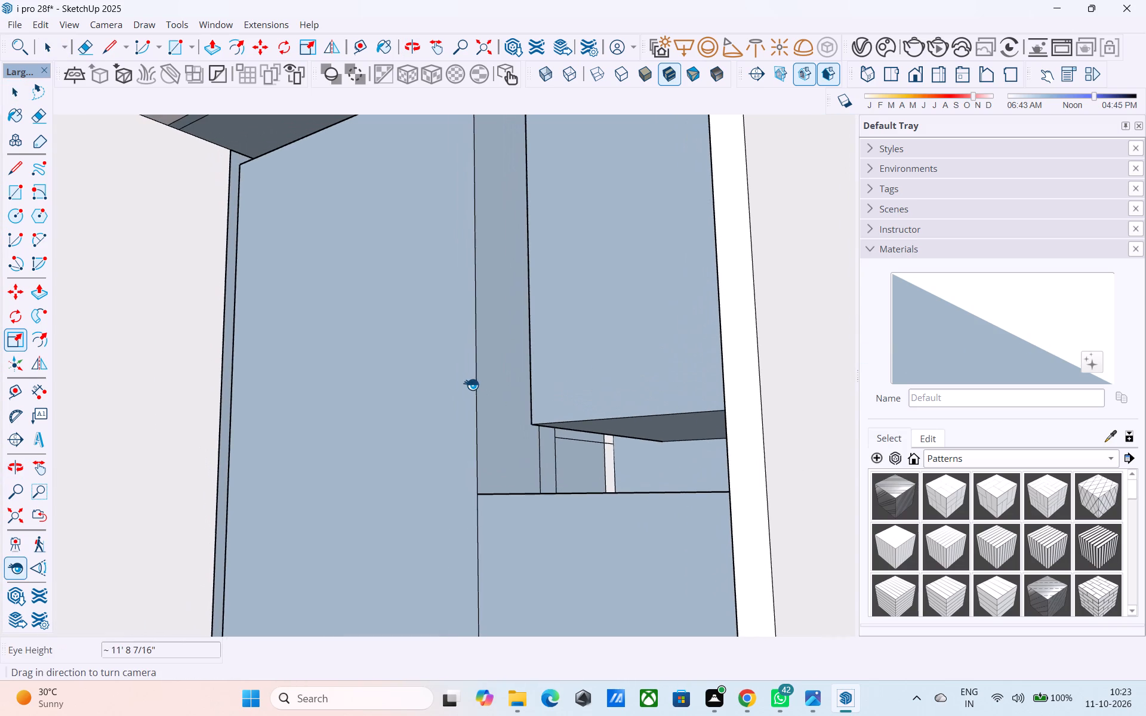
pyautogui.press('r')
pyautogui.click(230, 150)
pyautogui.scroll(-1, 458, 371)
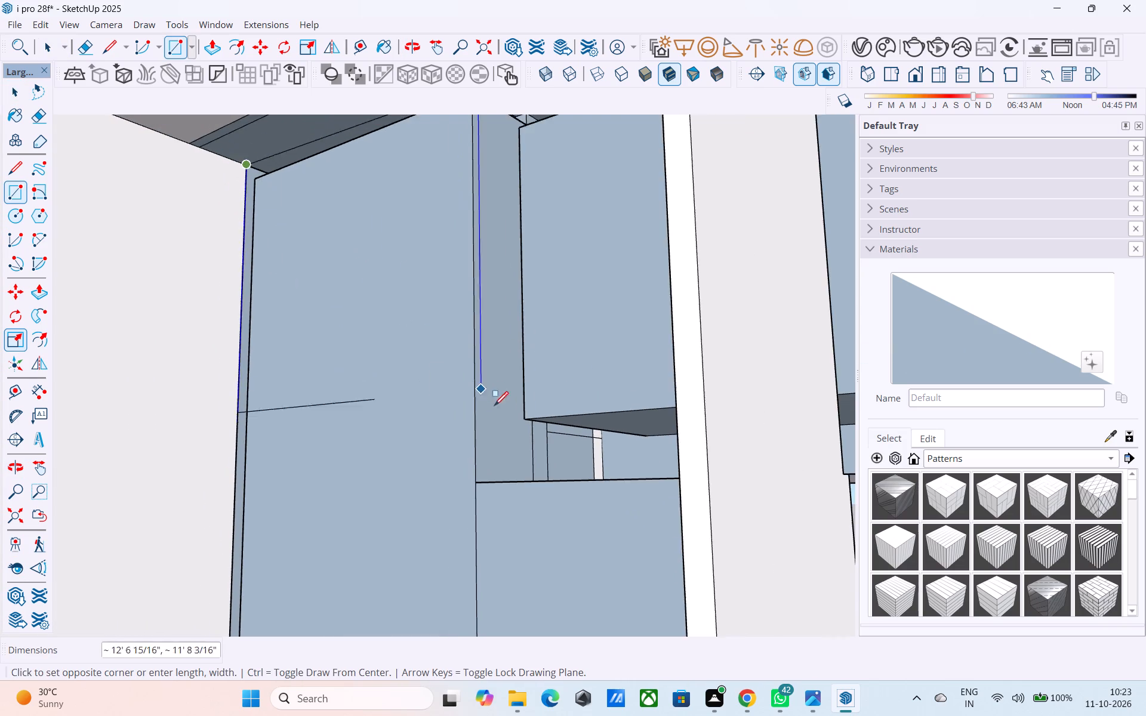
pyautogui.scroll(-1, 494, 407)
pyautogui.moveTo(615, 538); pyautogui.dragTo(574, 262, button='middle')
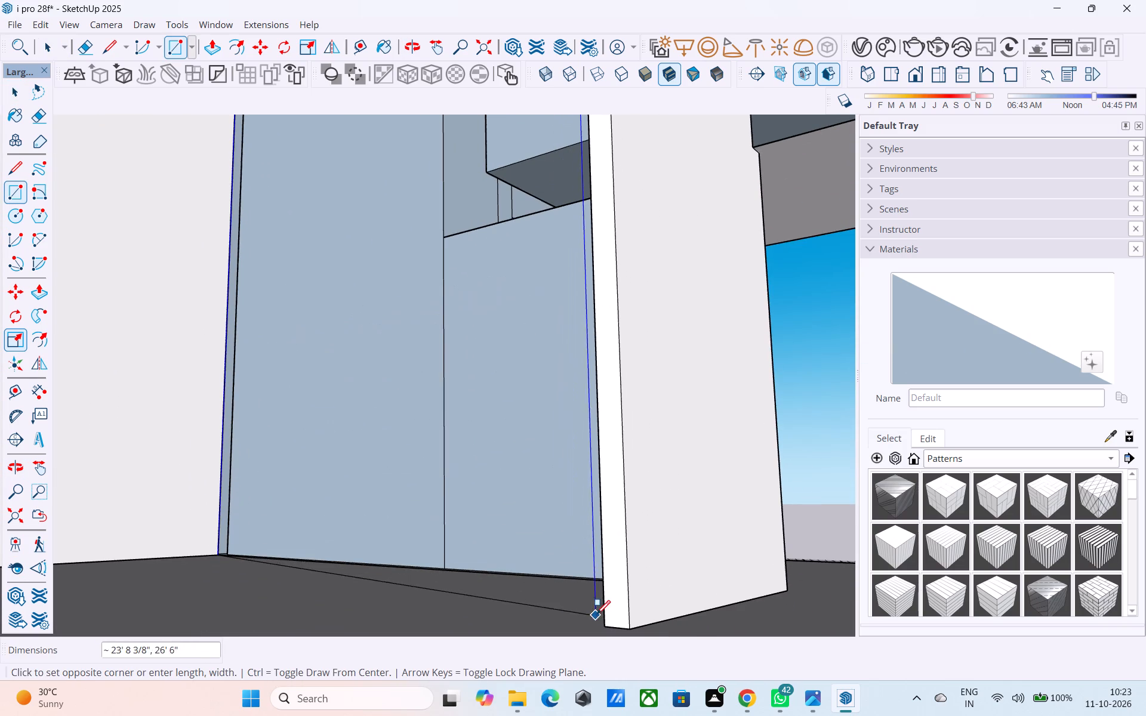
pyautogui.click(603, 627)
pyautogui.keyDown('shift'); pyautogui.moveTo(618, 552); pyautogui.dragTo(516, 580, button='middle'); pyautogui.keyUp('shift')
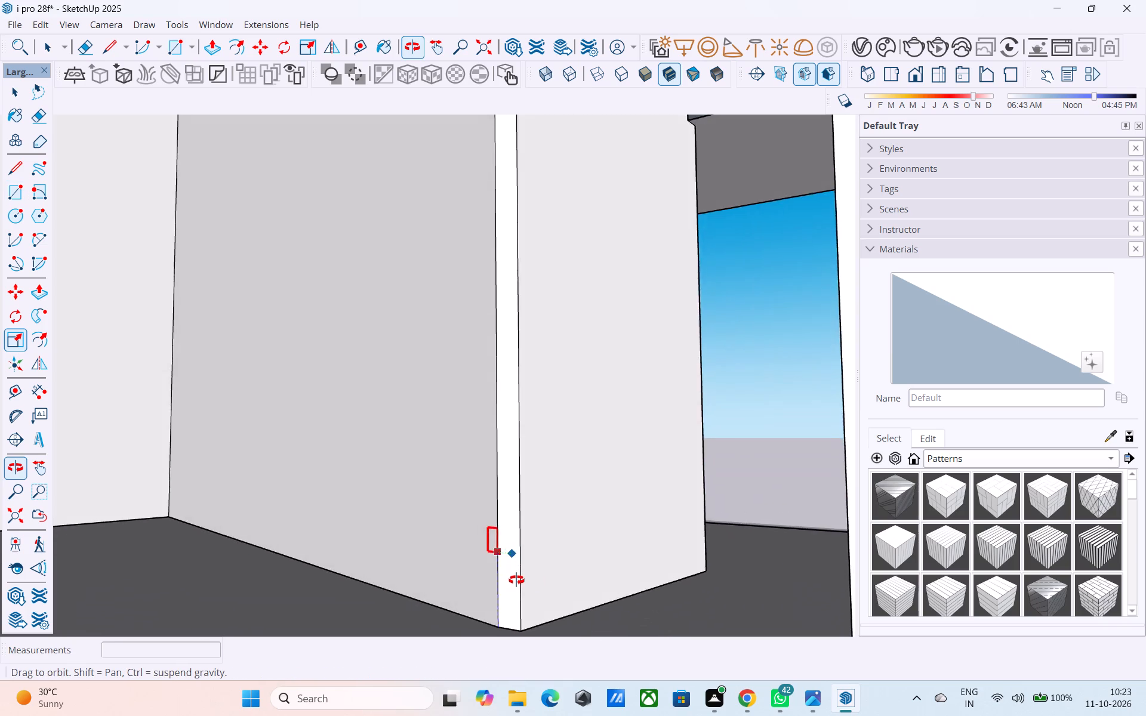
pyautogui.keyDown('shift'); pyautogui.moveTo(516, 580); pyautogui.dragTo(568, 628, button='middle'); pyautogui.keyUp('shift')
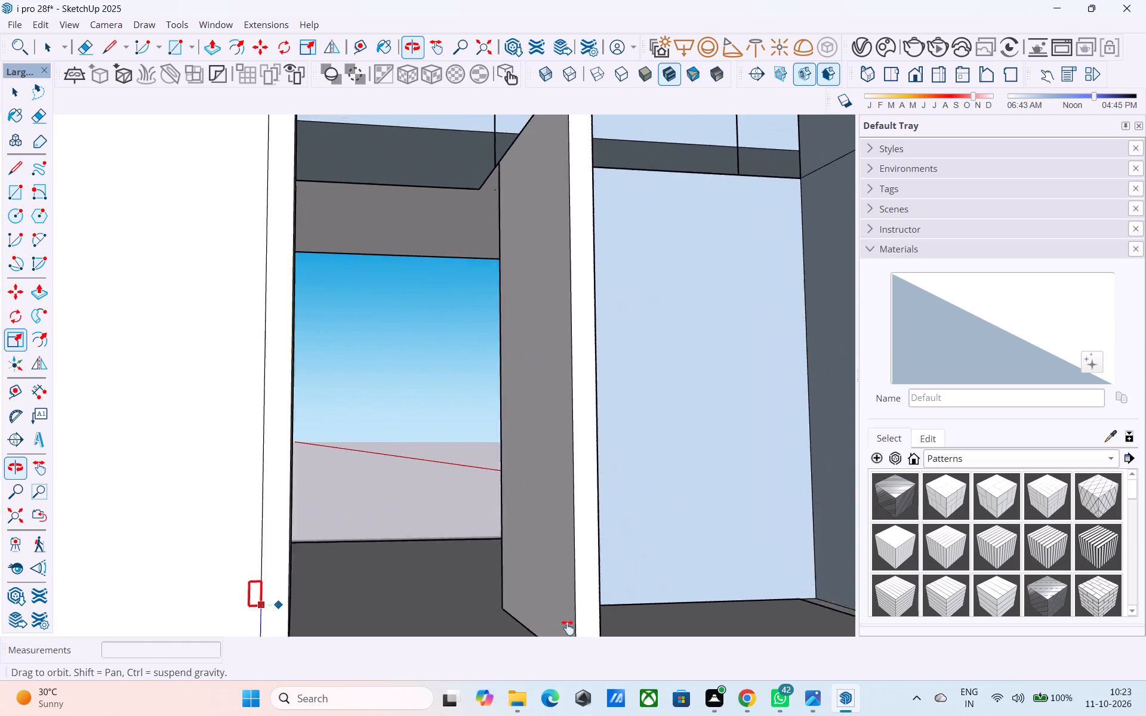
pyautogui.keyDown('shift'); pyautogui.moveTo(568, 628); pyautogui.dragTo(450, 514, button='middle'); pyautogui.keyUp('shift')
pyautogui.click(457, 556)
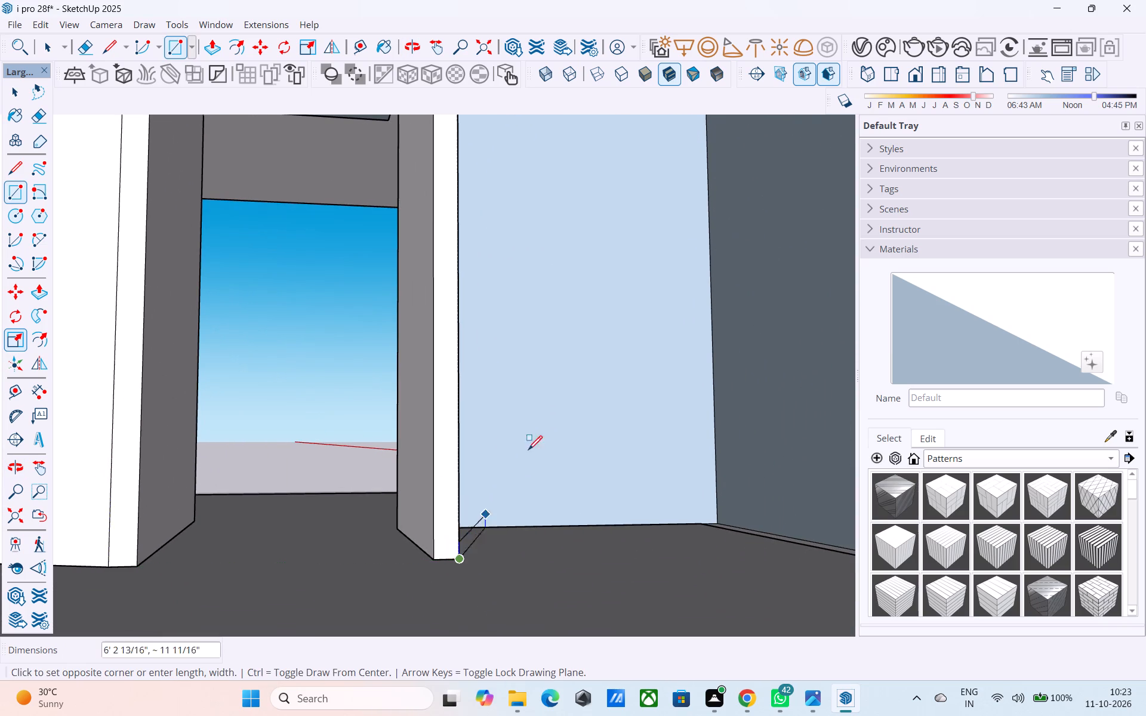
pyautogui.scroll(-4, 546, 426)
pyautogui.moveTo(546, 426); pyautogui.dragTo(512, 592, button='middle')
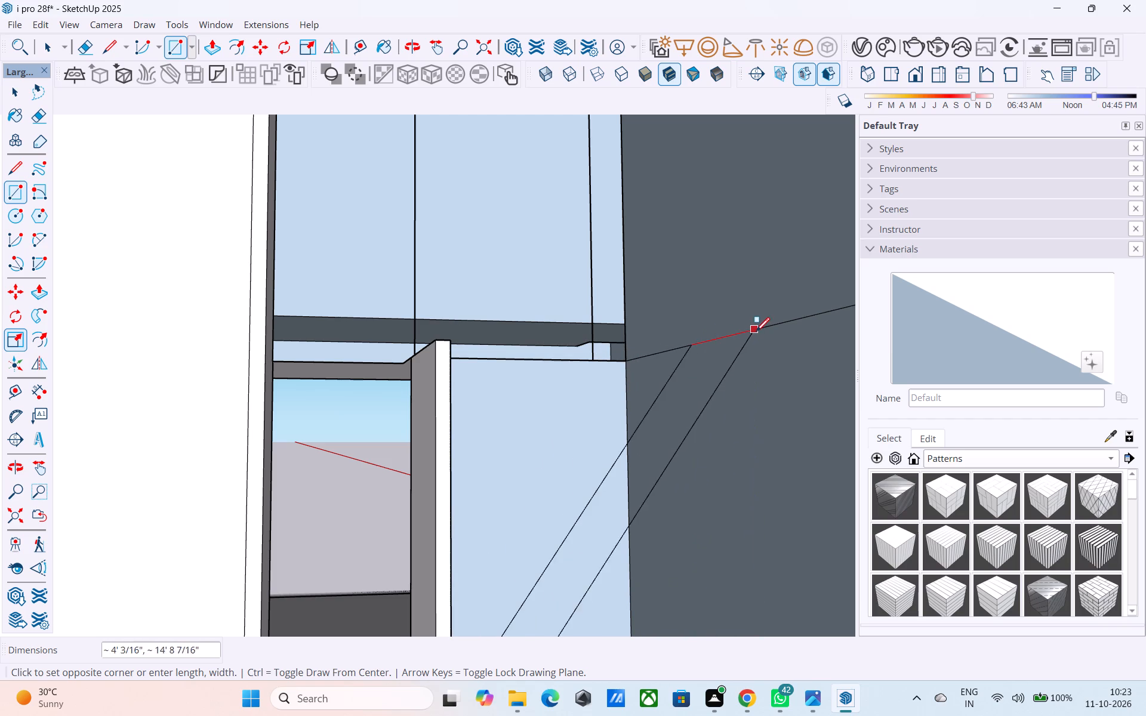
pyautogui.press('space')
# Draw an 8' 6" horizontal line from the passage wall's top front corner across to the opposite side wall.
pyautogui.write('l')
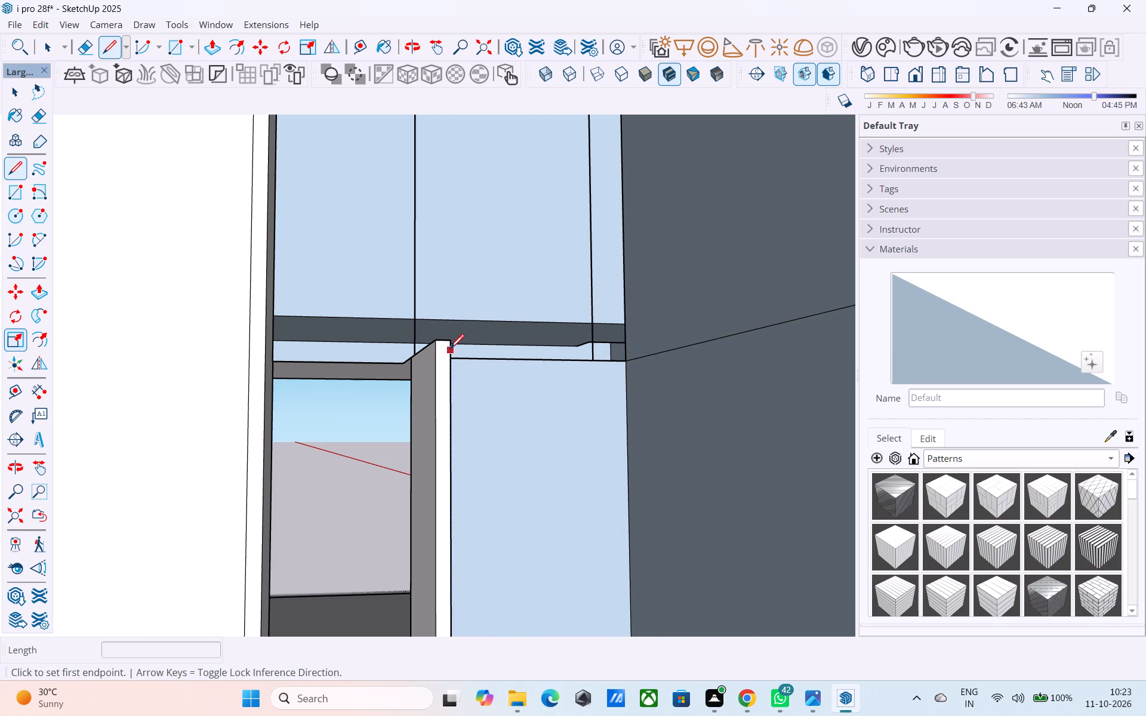
pyautogui.click(448, 344)
pyautogui.moveTo(773, 332); pyautogui.dragTo(777, 343, button='middle')
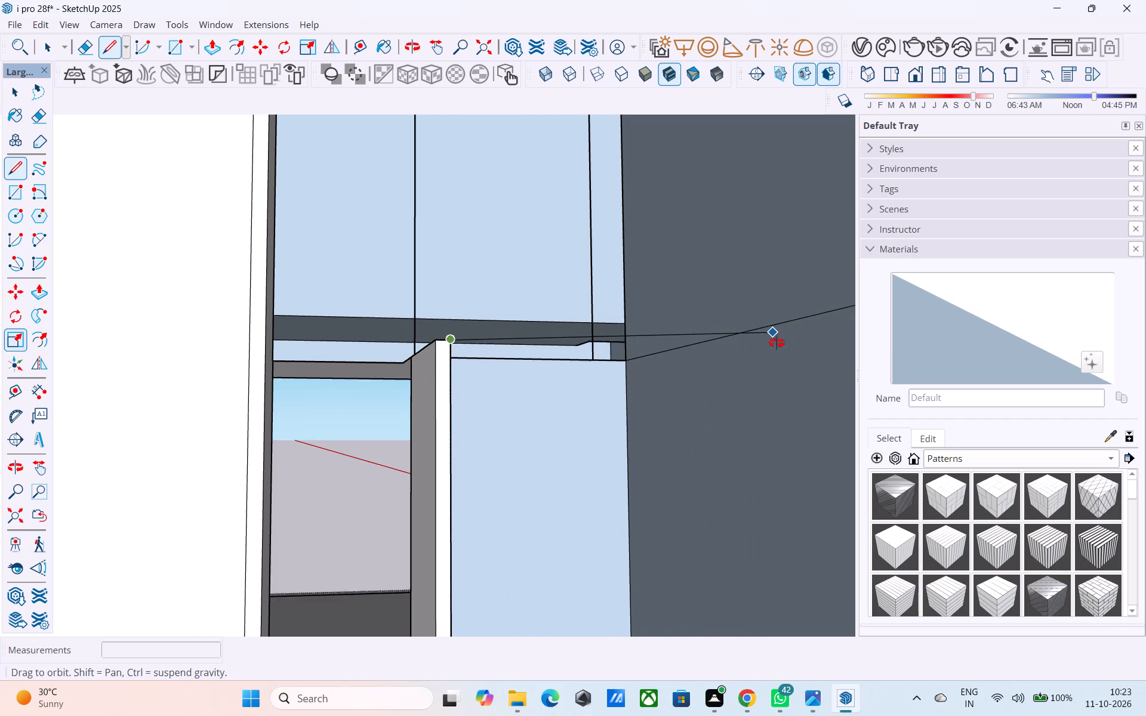
pyautogui.moveTo(777, 343); pyautogui.dragTo(775, 447, button='middle')
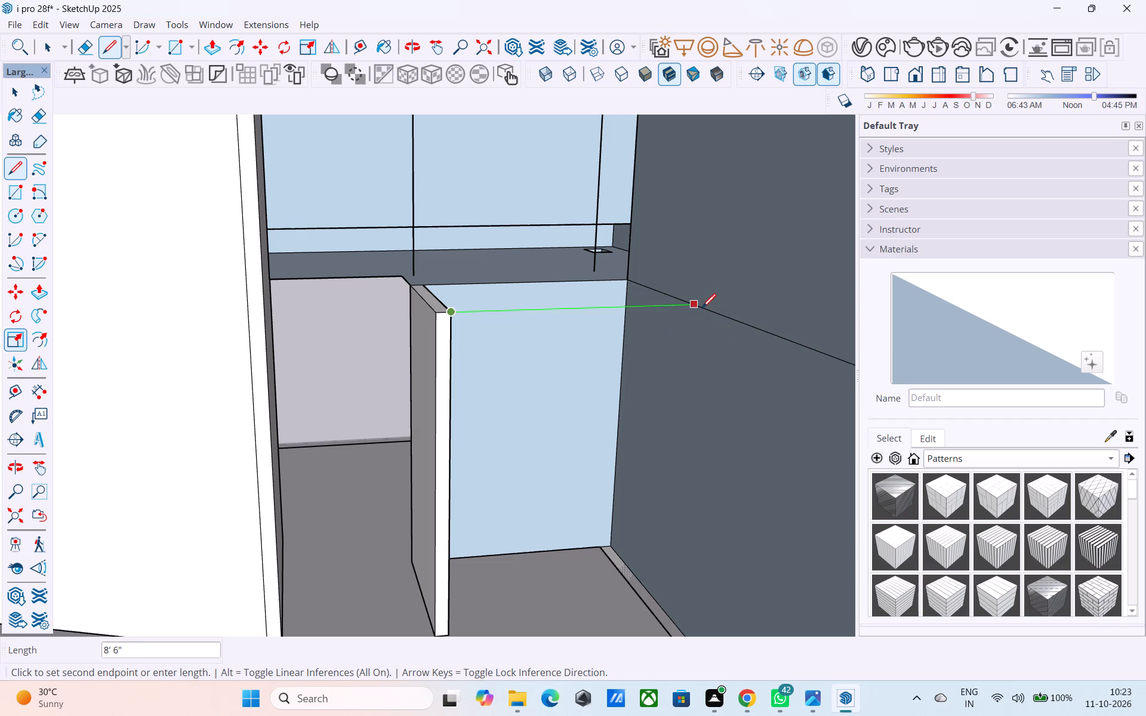
pyautogui.click(702, 309)
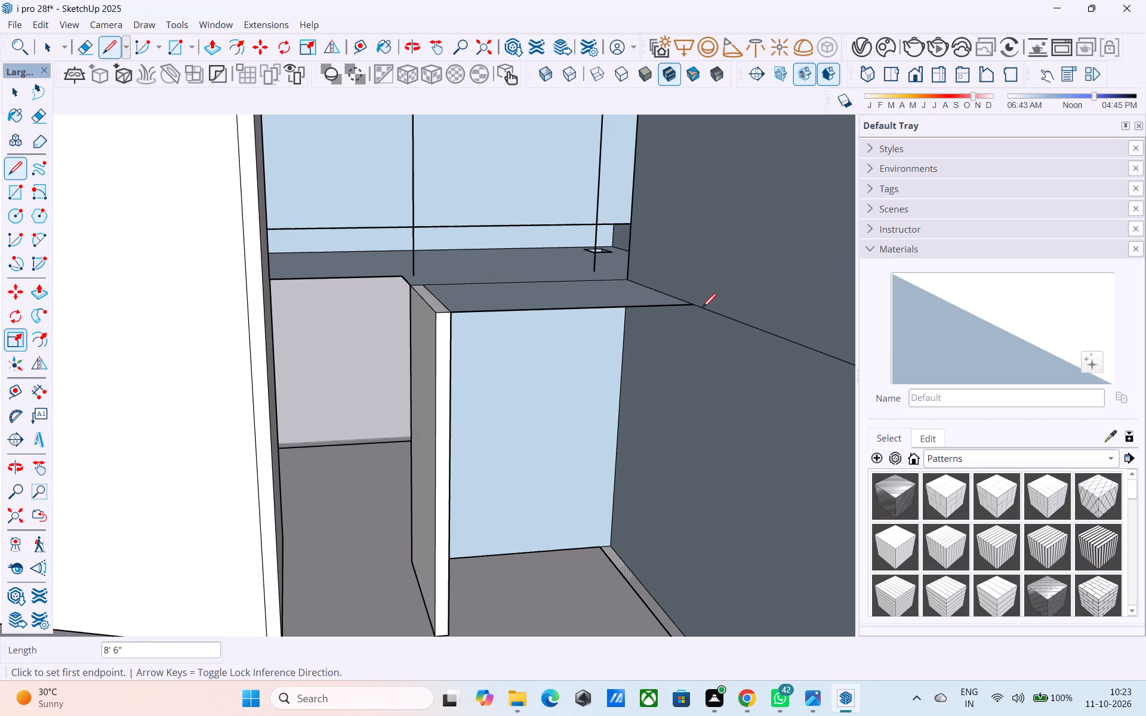
# Draw a 12' by 8' vertical rectangle from the passage wall's top corner down to the floor, closing the ground-floor gap.
pyautogui.press('r')
pyautogui.moveTo(449, 314); pyautogui.dragTo(457, 323)
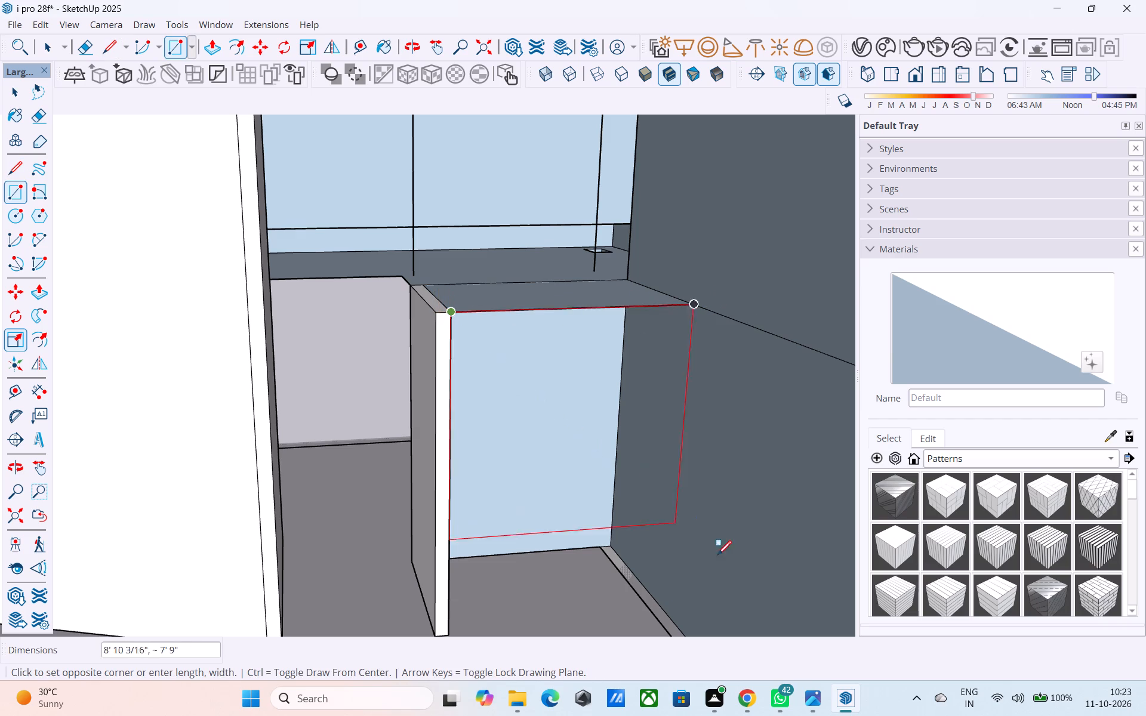
pyautogui.moveTo(730, 576); pyautogui.dragTo(698, 438, button='middle')
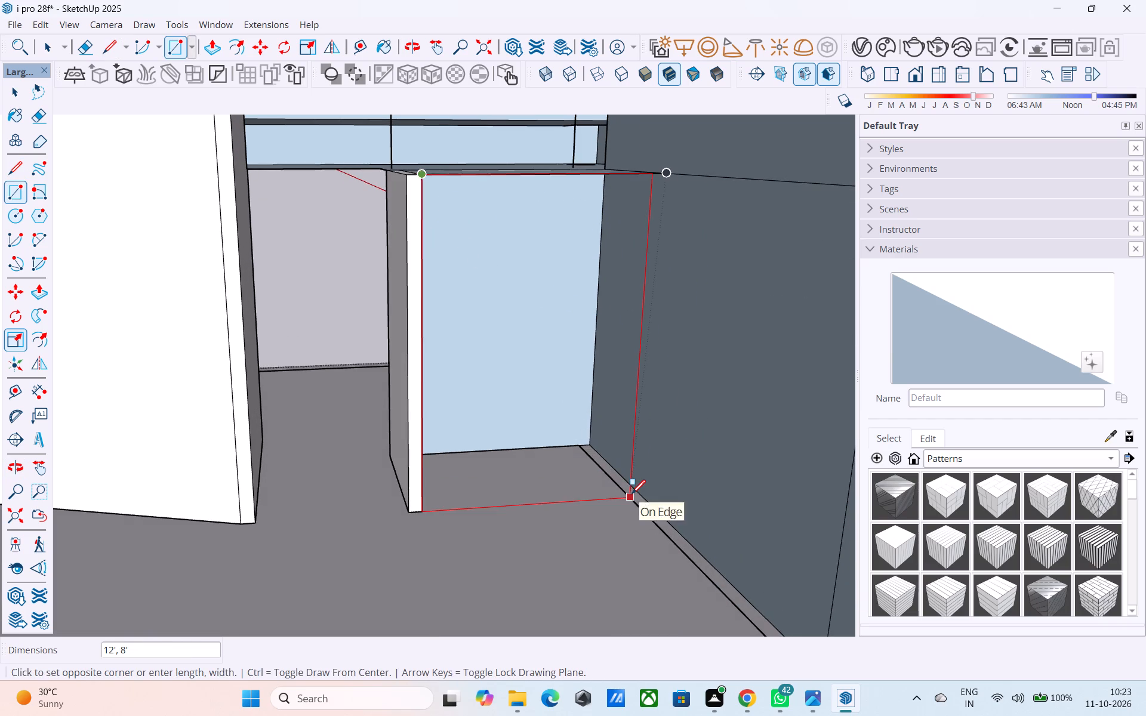
pyautogui.click(631, 495)
# Draw a vertical rectangle about 33' 2" by 12' along the ground-floor side wall, from the new wall's top corner to the far floor corner.
pyautogui.moveTo(643, 481); pyautogui.dragTo(264, 492, button='middle')
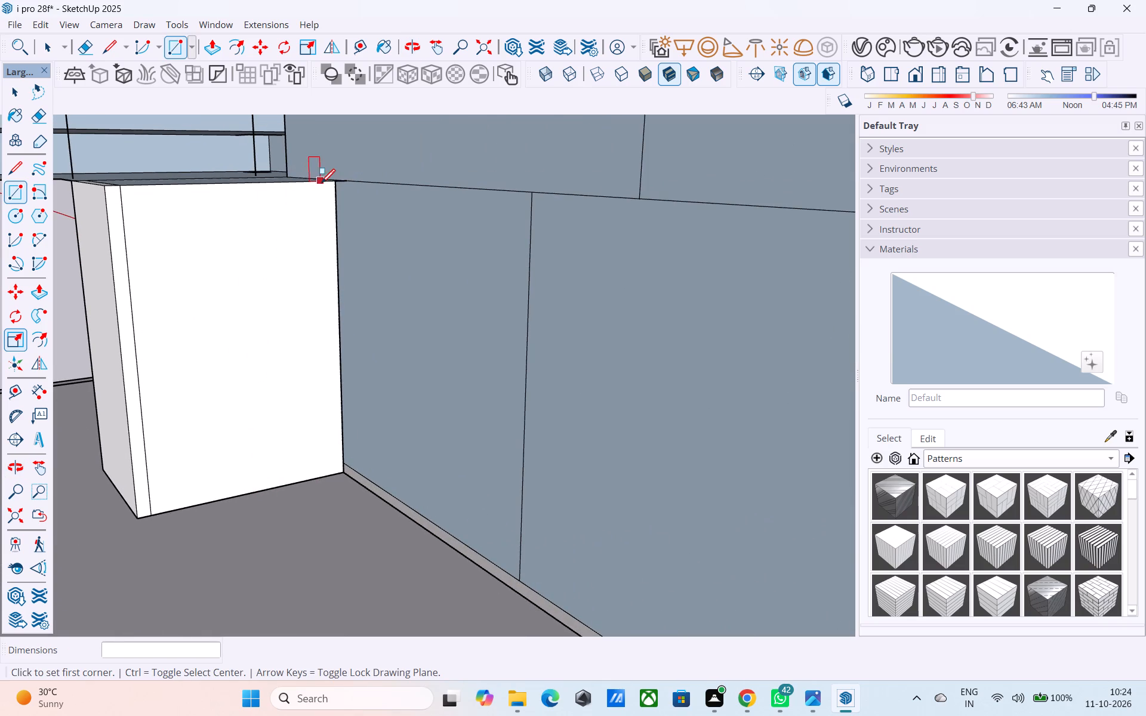
pyautogui.click(331, 184)
pyautogui.keyDown('shift'); pyautogui.moveTo(607, 446); pyautogui.dragTo(770, 452, button='middle'); pyautogui.keyUp('shift')
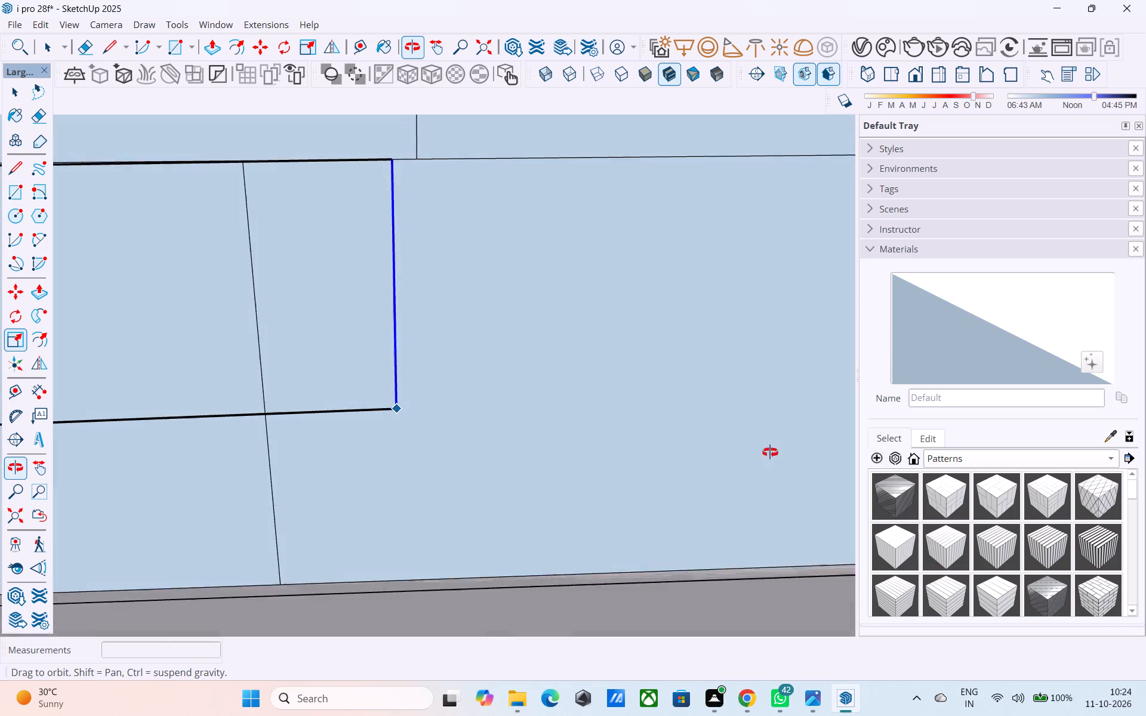
pyautogui.keyDown('shift'); pyautogui.moveTo(770, 452); pyautogui.dragTo(302, 455, button='middle'); pyautogui.keyUp('shift')
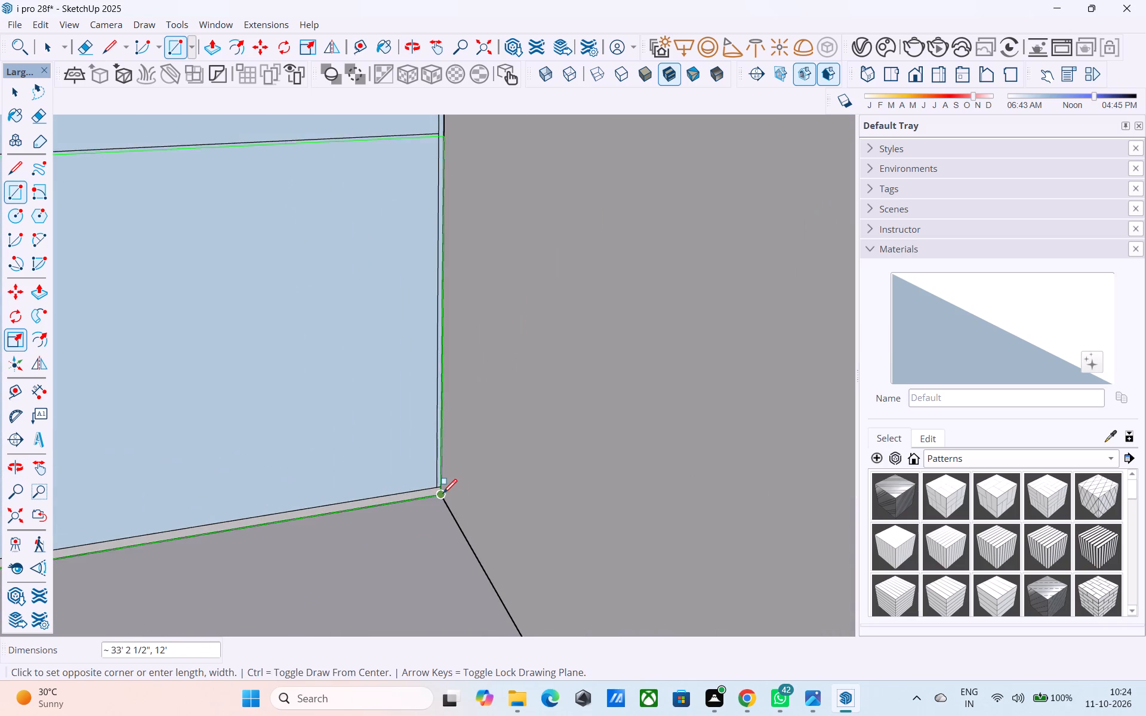
pyautogui.click(443, 495)
# Reverse the new ground-floor side wall face so its white front faces the room.
pyautogui.scroll(-3, 448, 498)
pyautogui.keyDown('shift'); pyautogui.moveTo(520, 505); pyautogui.dragTo(732, 505, button='middle'); pyautogui.keyUp('shift')
pyautogui.press('space')
pyautogui.click(535, 412)
pyautogui.rightClick(535, 412)
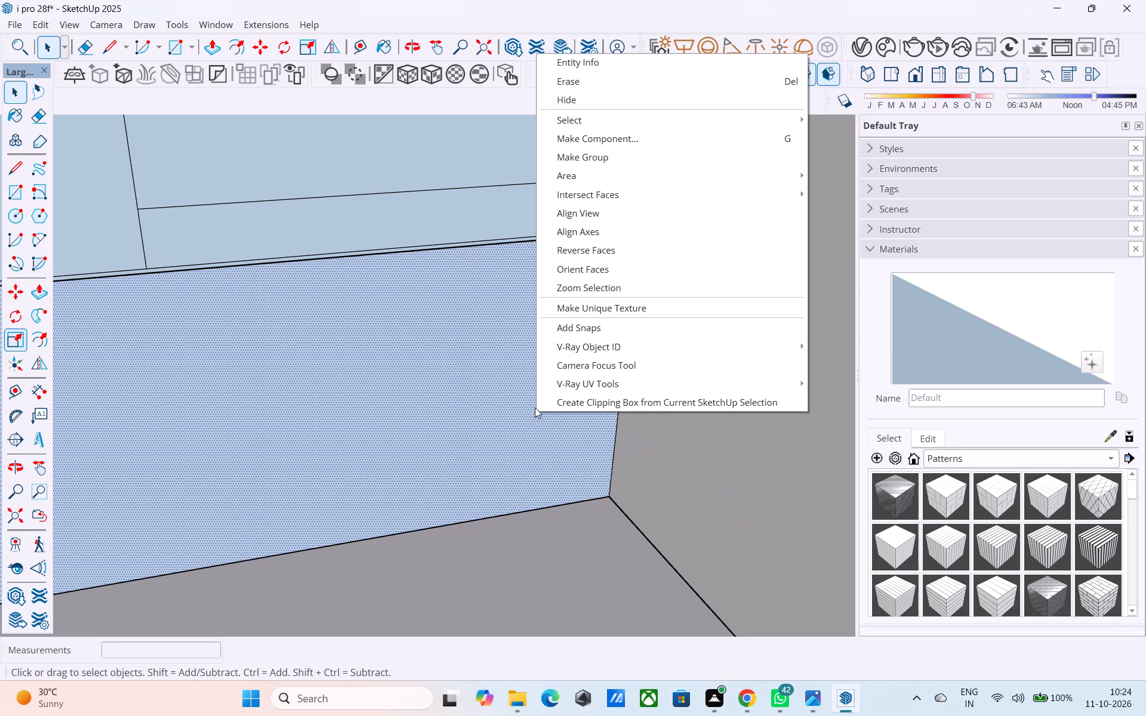
pyautogui.click(587, 255)
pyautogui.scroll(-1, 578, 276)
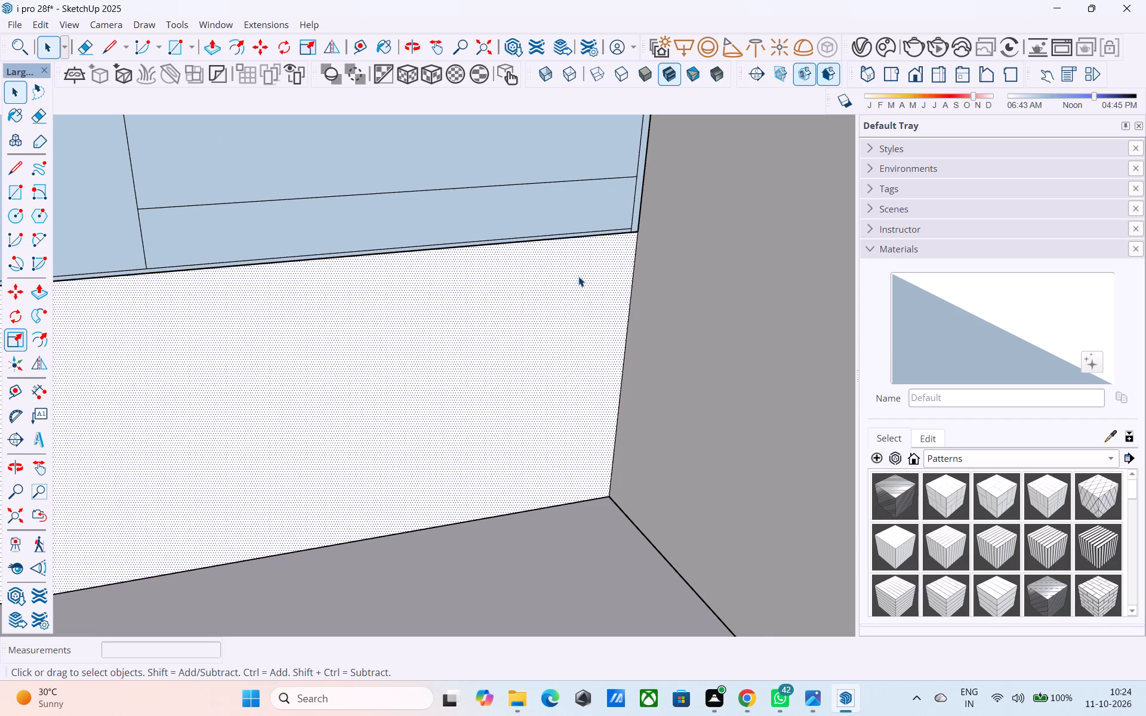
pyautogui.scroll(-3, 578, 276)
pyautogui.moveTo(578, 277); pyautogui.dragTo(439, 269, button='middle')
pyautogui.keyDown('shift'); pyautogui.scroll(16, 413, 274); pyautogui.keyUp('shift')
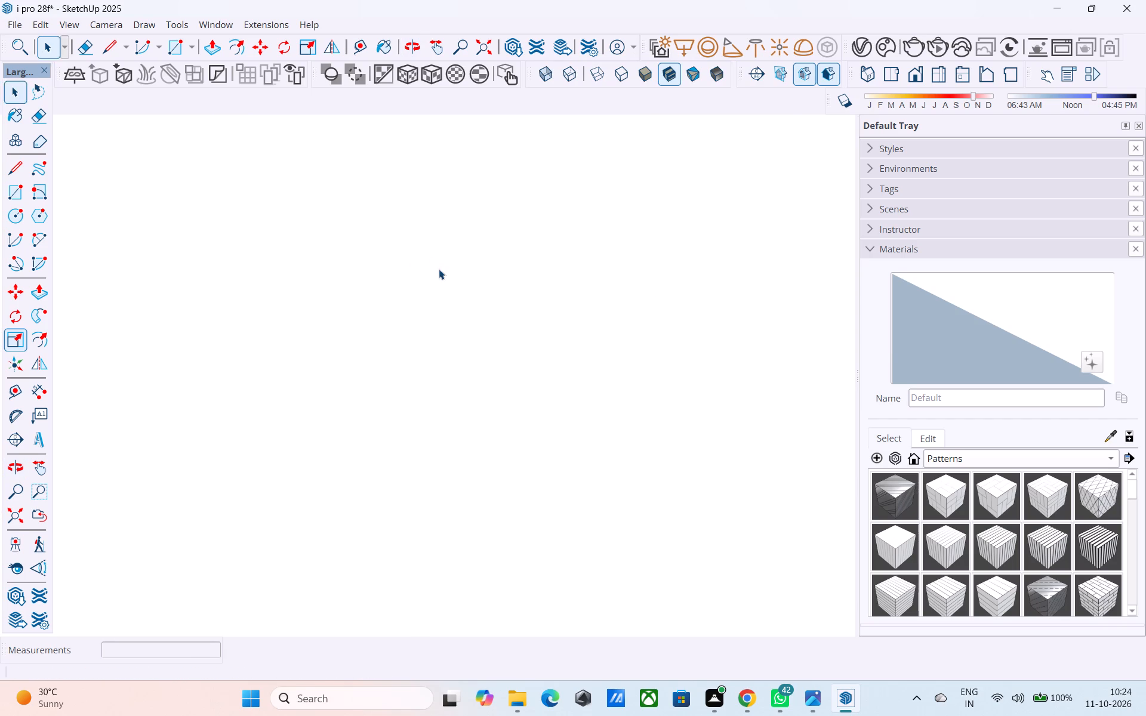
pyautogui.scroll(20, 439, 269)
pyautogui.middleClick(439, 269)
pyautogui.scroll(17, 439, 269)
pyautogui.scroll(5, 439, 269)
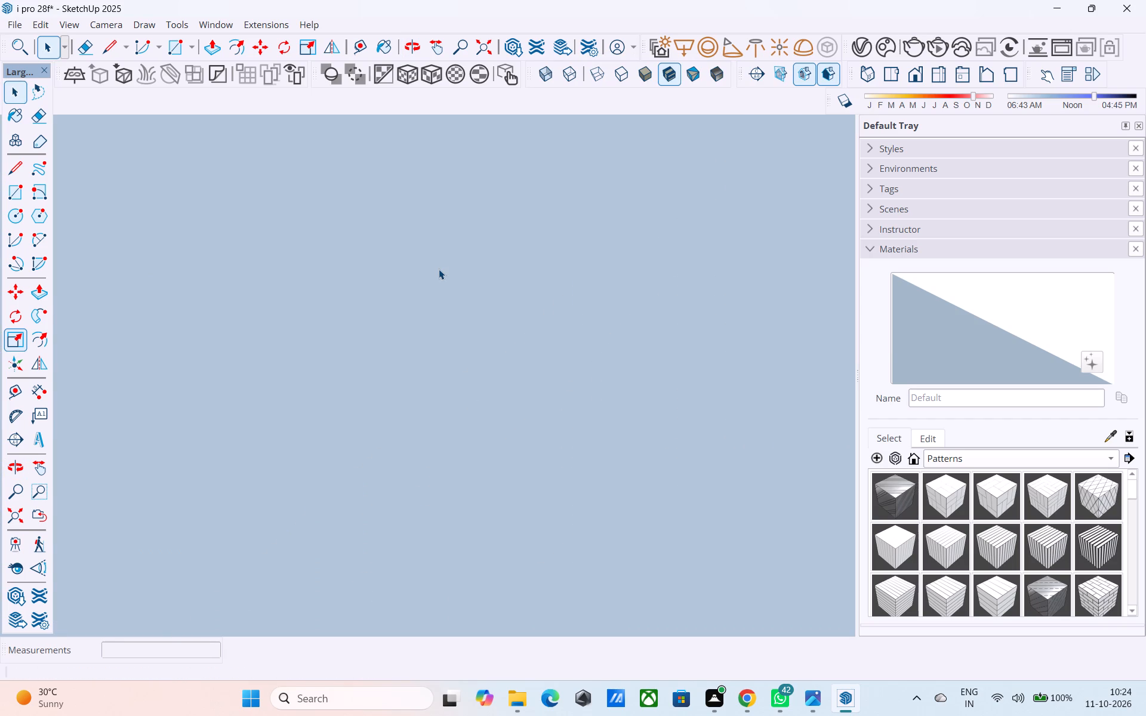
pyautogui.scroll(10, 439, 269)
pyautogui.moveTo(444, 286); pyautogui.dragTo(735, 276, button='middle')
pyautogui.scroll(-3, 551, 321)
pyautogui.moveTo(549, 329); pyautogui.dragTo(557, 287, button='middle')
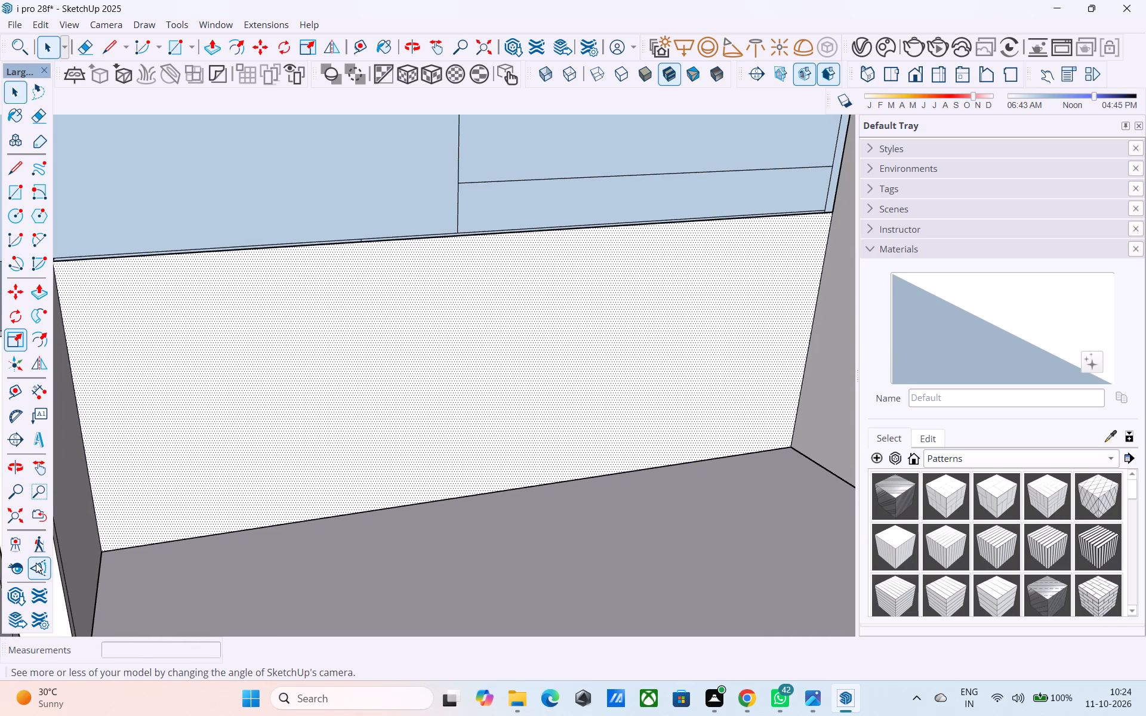
# Widen the camera's field of view slightly inside the room.
pyautogui.click(36, 563)
pyautogui.moveTo(291, 420); pyautogui.dragTo(284, 453)
pyautogui.moveTo(284, 453); pyautogui.dragTo(266, 549)
# Draw a vertical guide line from the lower wall's corner to the ceiling and close the upper wall with a 14' 6" by 8' 6" rectangle.
pyautogui.keyDown('shift'); pyautogui.moveTo(467, 437); pyautogui.dragTo(562, 464, button='middle'); pyautogui.keyUp('shift')
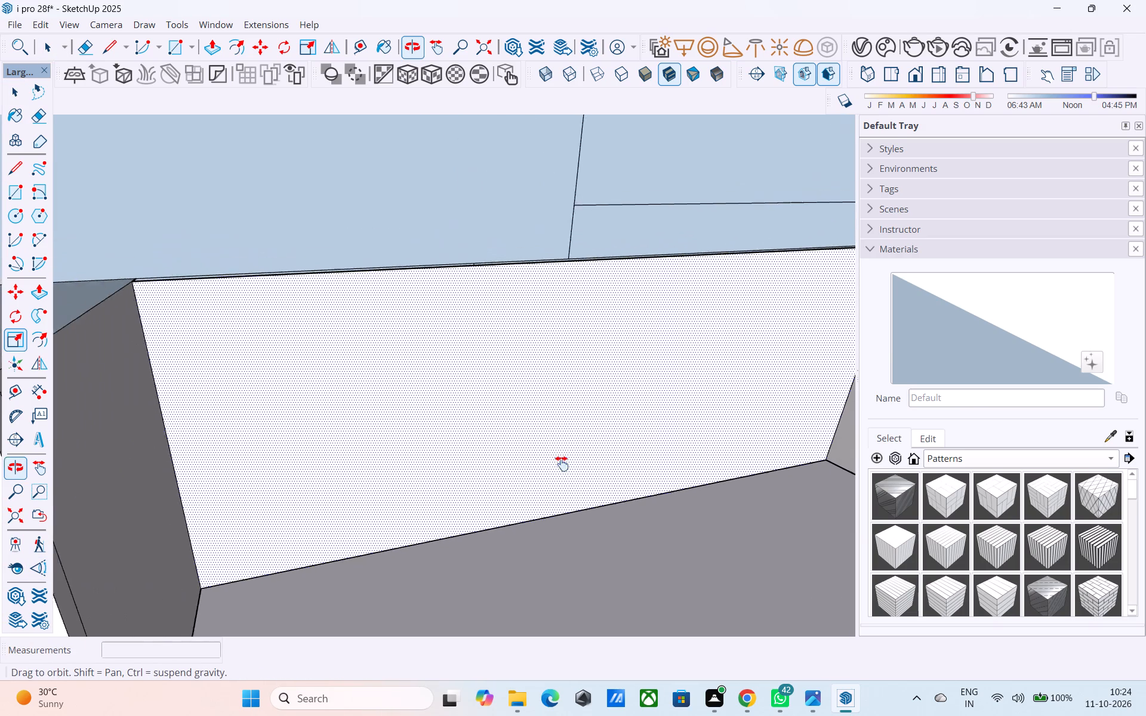
pyautogui.keyDown('shift'); pyautogui.moveTo(562, 464); pyautogui.dragTo(362, 484, button='middle'); pyautogui.keyUp('shift')
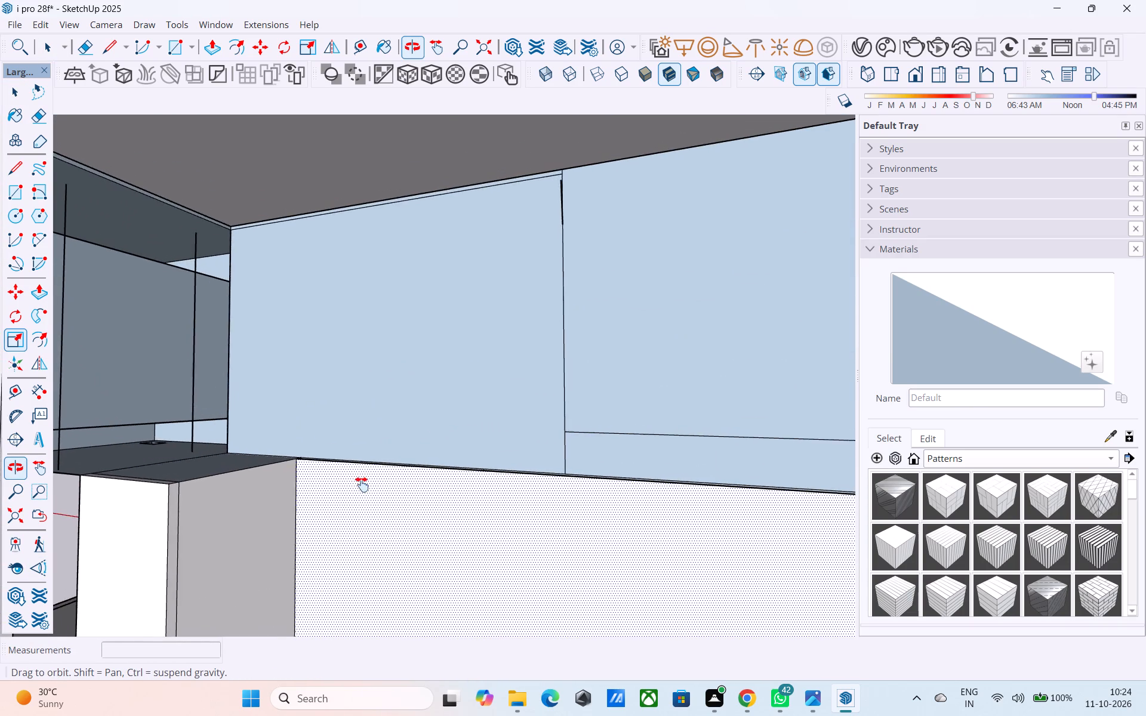
pyautogui.keyDown('shift'); pyautogui.moveTo(362, 484); pyautogui.dragTo(369, 484, button='middle'); pyautogui.keyUp('shift')
pyautogui.press('space')
pyautogui.press('l')
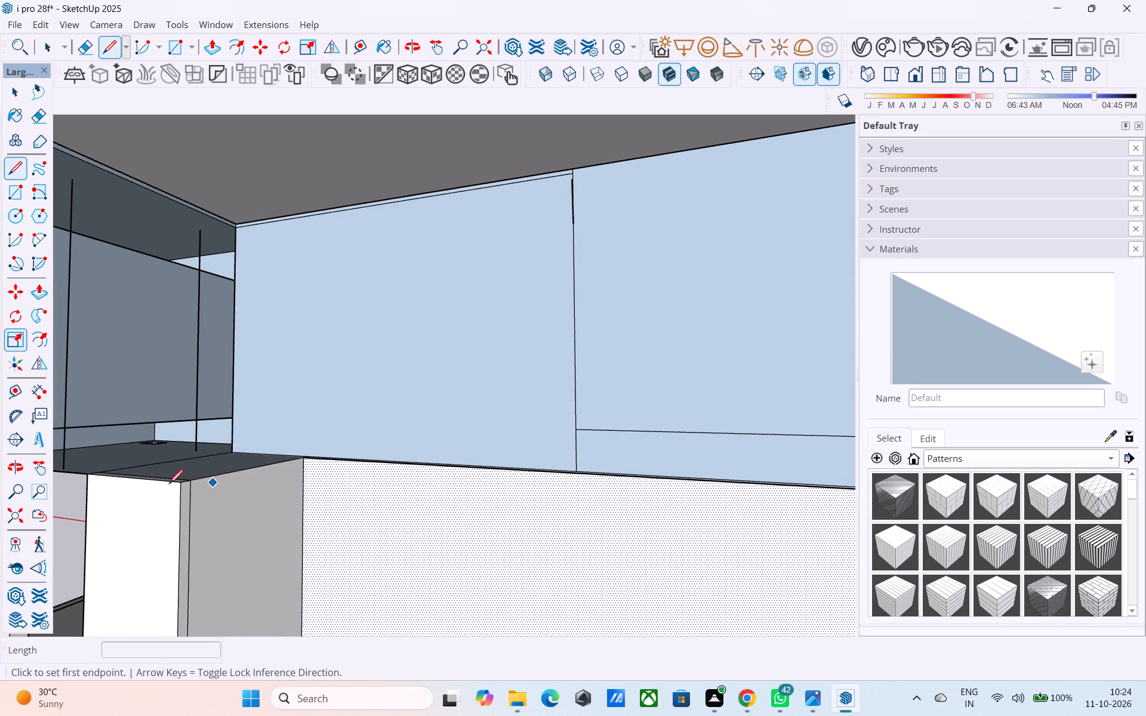
pyautogui.click(175, 484)
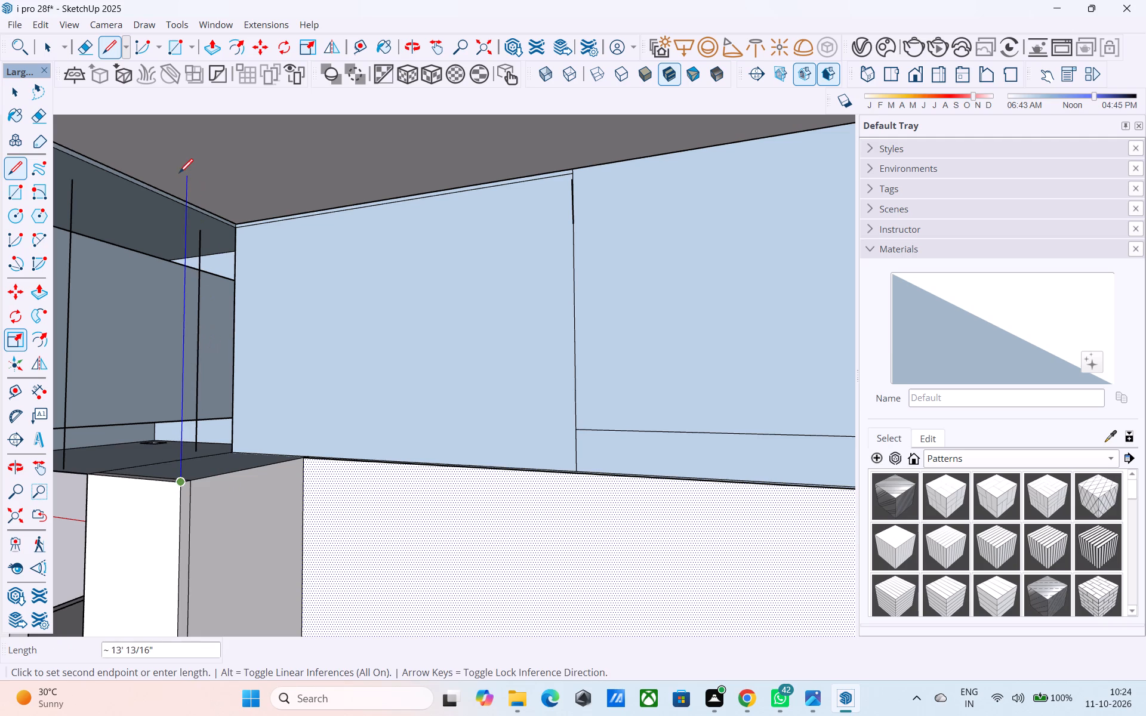
pyautogui.click(189, 140)
pyautogui.press('r')
pyautogui.click(189, 139)
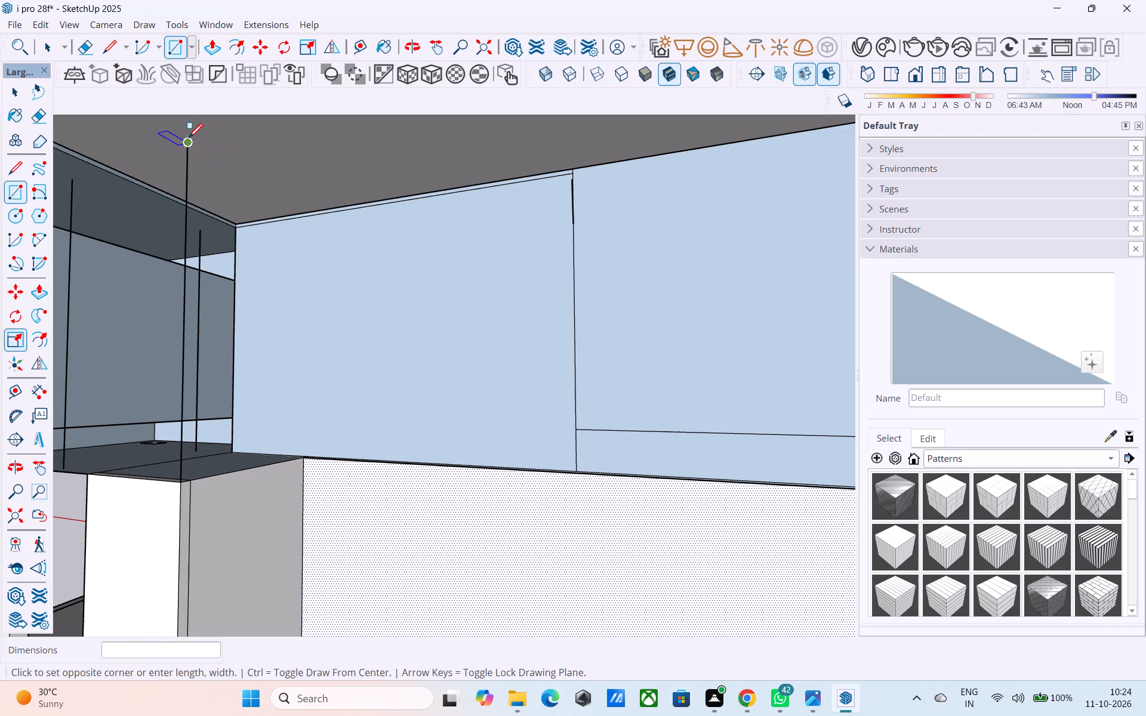
pyautogui.click(304, 458)
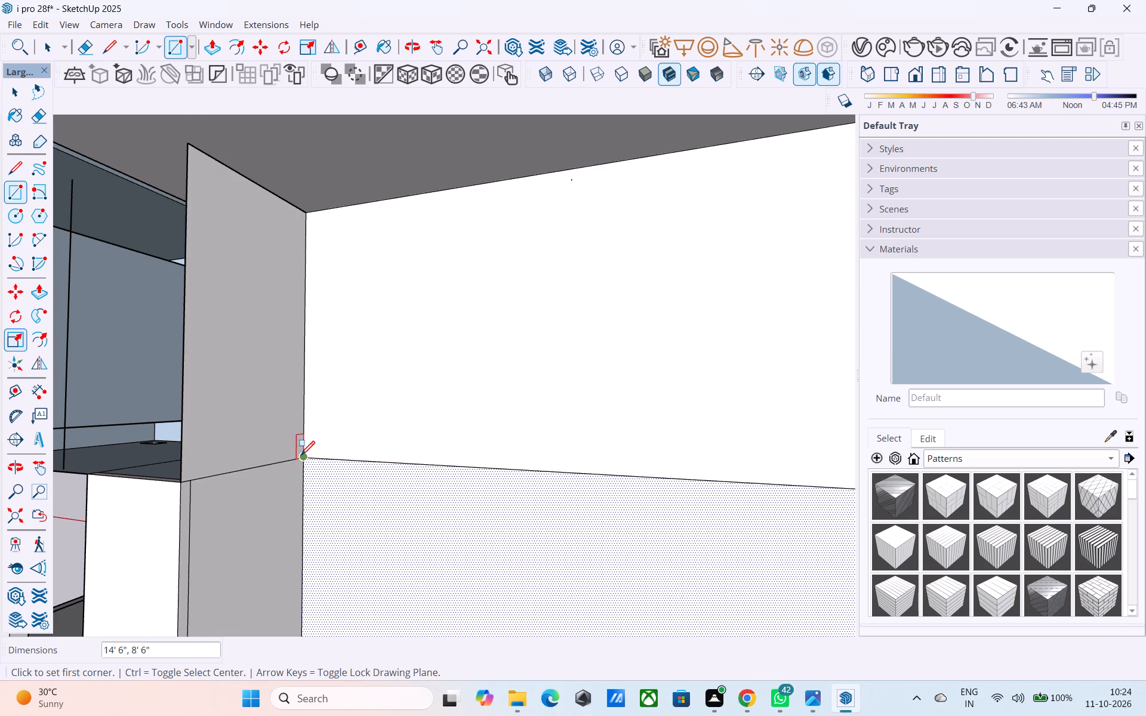
# Draw a vertical rectangle about 9' by 14' 6" above the passage's side wall, starting from the new upper wall's top corner.
pyautogui.moveTo(230, 442); pyautogui.dragTo(294, 463, button='middle')
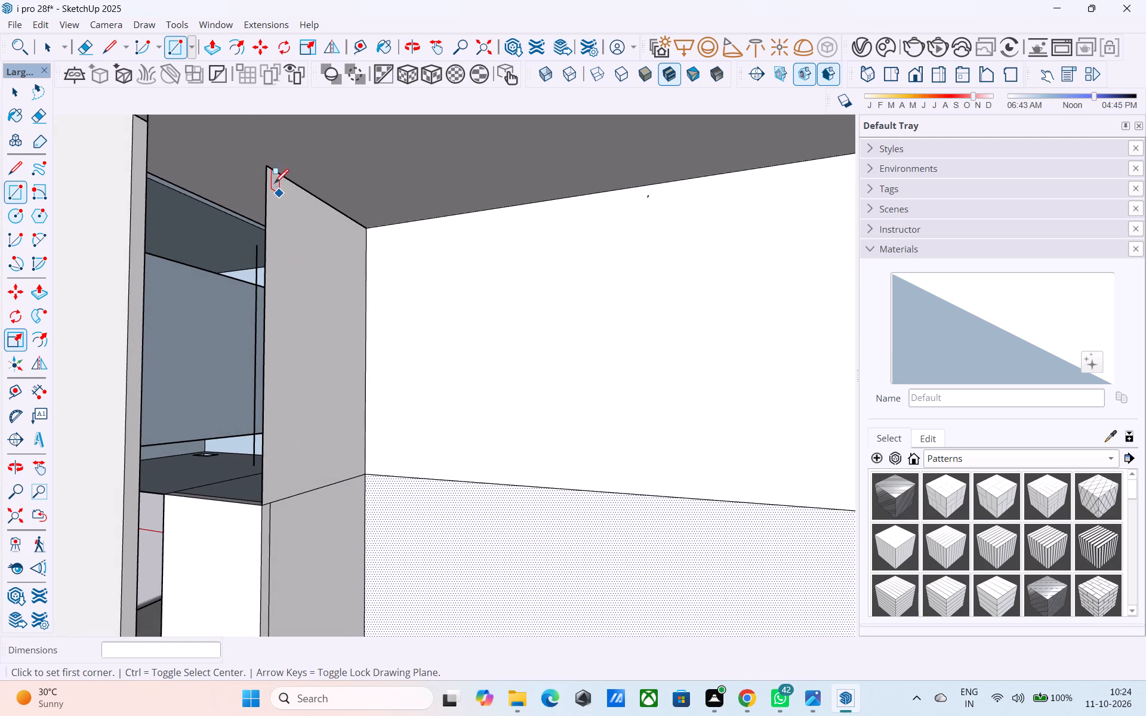
pyautogui.click(263, 166)
pyautogui.keyDown('shift'); pyautogui.moveTo(306, 252); pyautogui.dragTo(230, 293, button='middle'); pyautogui.keyUp('shift')
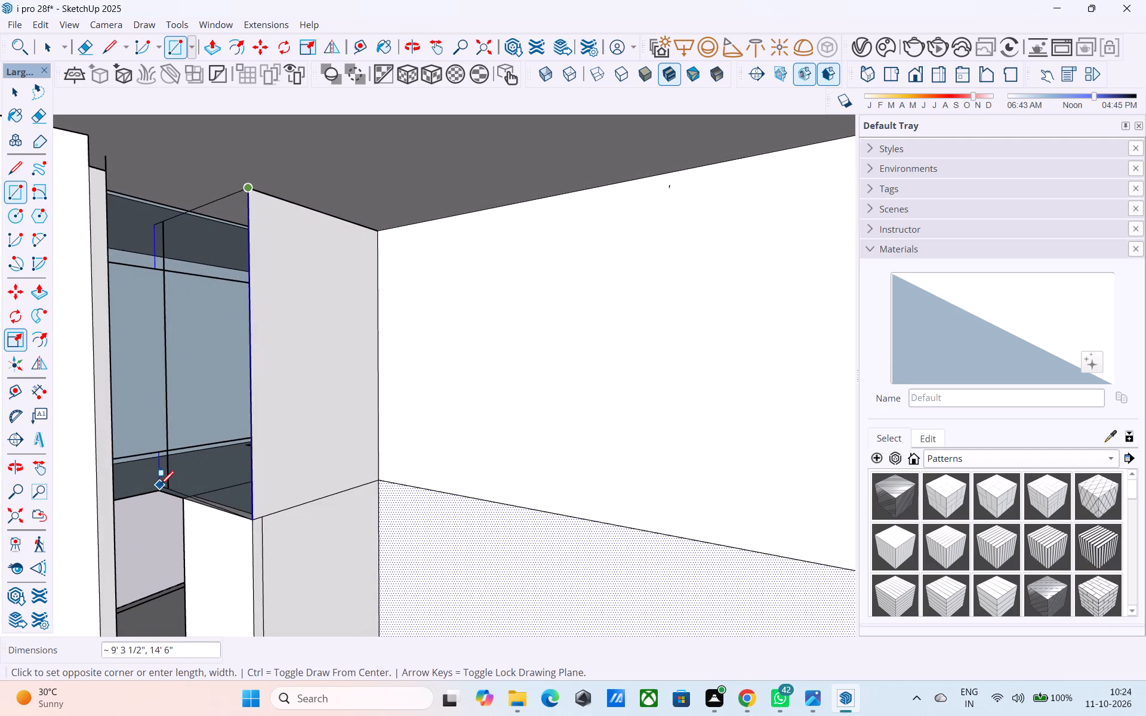
pyautogui.click(158, 493)
# Draw a vertical rectangle across the upper passage opening, from the new upper wall's lower inner corner to the opposite wall's top corner.
pyautogui.moveTo(156, 488); pyautogui.dragTo(168, 529, button='middle')
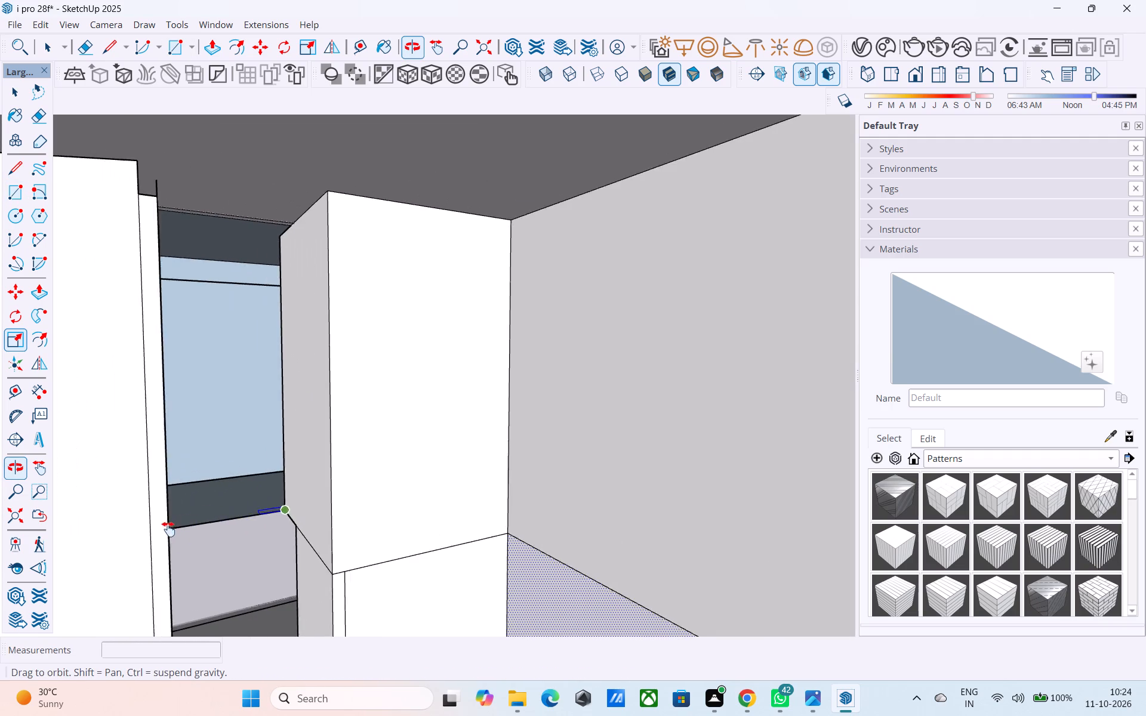
pyautogui.moveTo(168, 529); pyautogui.dragTo(155, 527, button='middle')
pyautogui.click(272, 510)
pyautogui.moveTo(205, 391); pyautogui.dragTo(215, 409, button='middle')
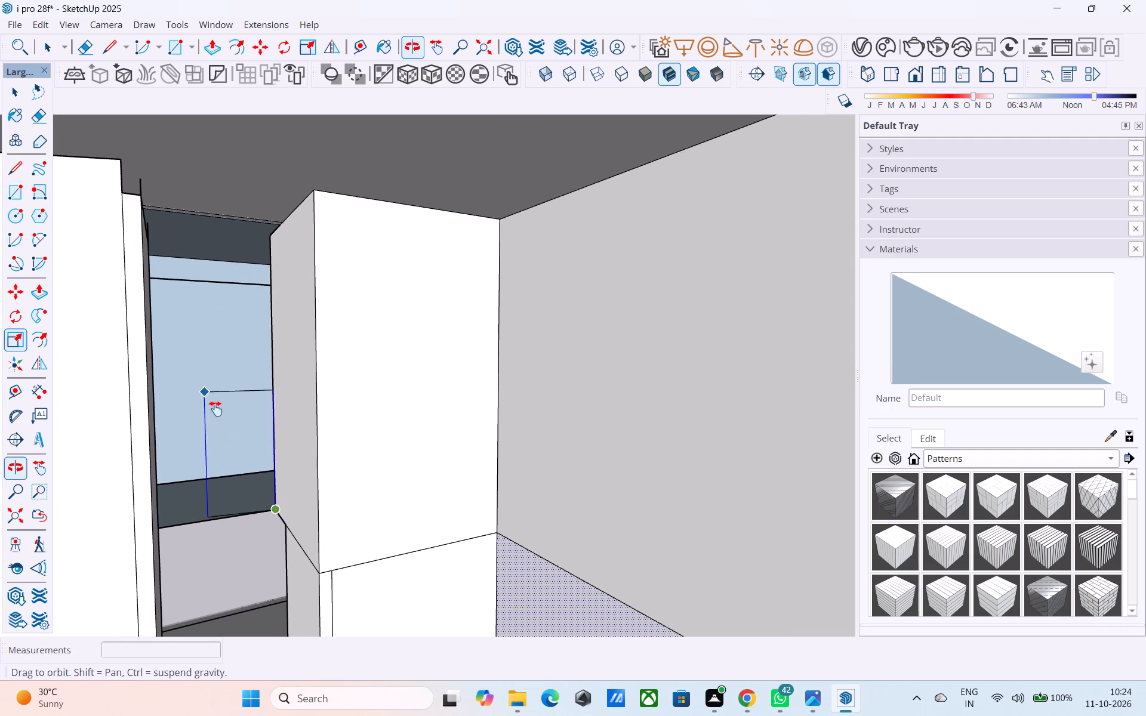
pyautogui.moveTo(215, 409); pyautogui.dragTo(173, 426, button='middle')
pyautogui.scroll(3, 97, 342)
pyautogui.moveTo(147, 267); pyautogui.dragTo(247, 309, button='middle')
pyautogui.scroll(7, 247, 309)
pyautogui.click(249, 329)
pyautogui.keyDown('shift'); pyautogui.moveTo(249, 331); pyautogui.dragTo(247, 341, button='middle'); pyautogui.keyUp('shift')
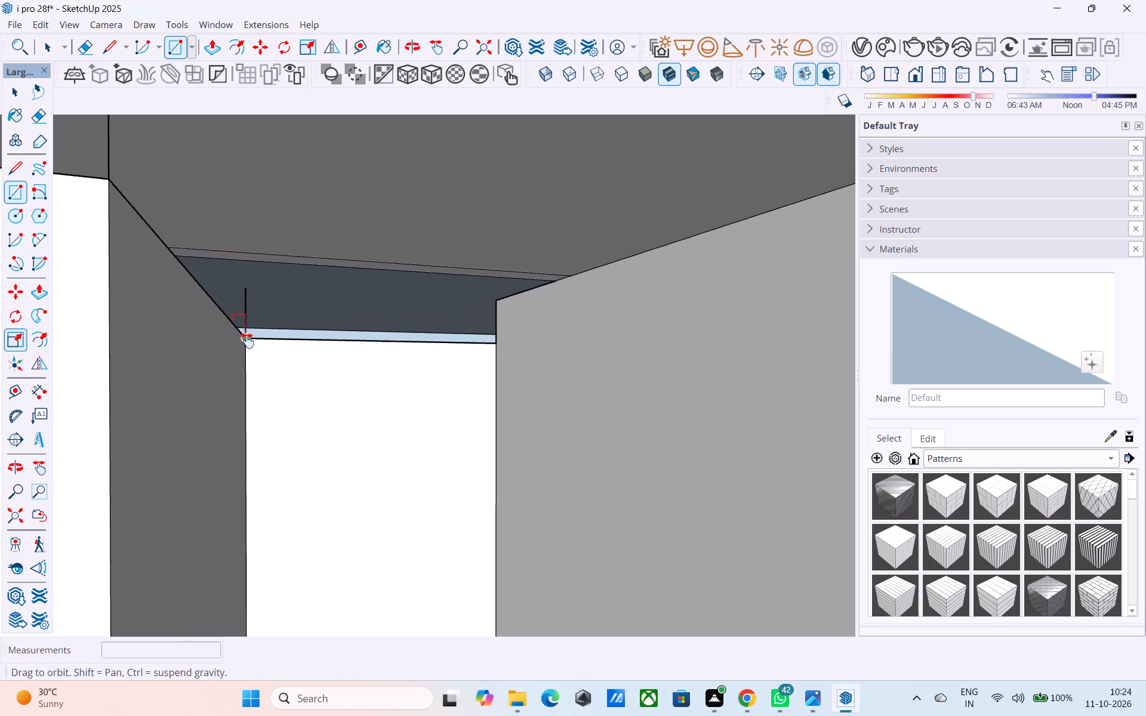
pyautogui.keyDown('shift'); pyautogui.moveTo(247, 341); pyautogui.dragTo(261, 358, button='middle'); pyautogui.keyUp('shift')
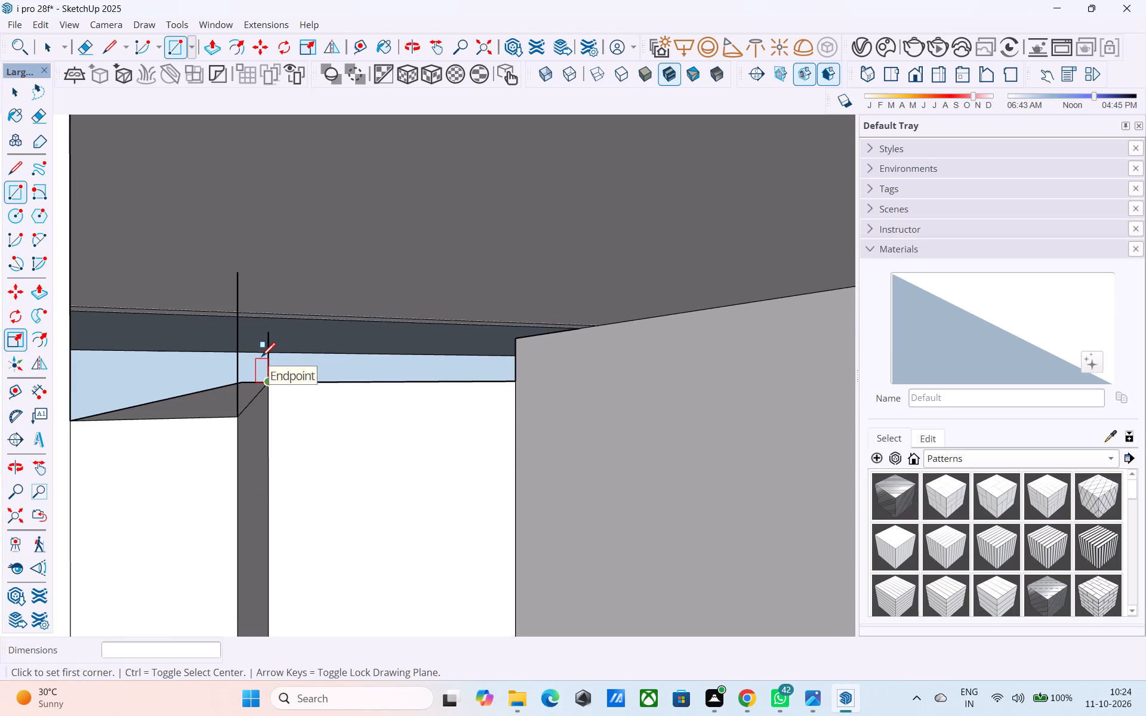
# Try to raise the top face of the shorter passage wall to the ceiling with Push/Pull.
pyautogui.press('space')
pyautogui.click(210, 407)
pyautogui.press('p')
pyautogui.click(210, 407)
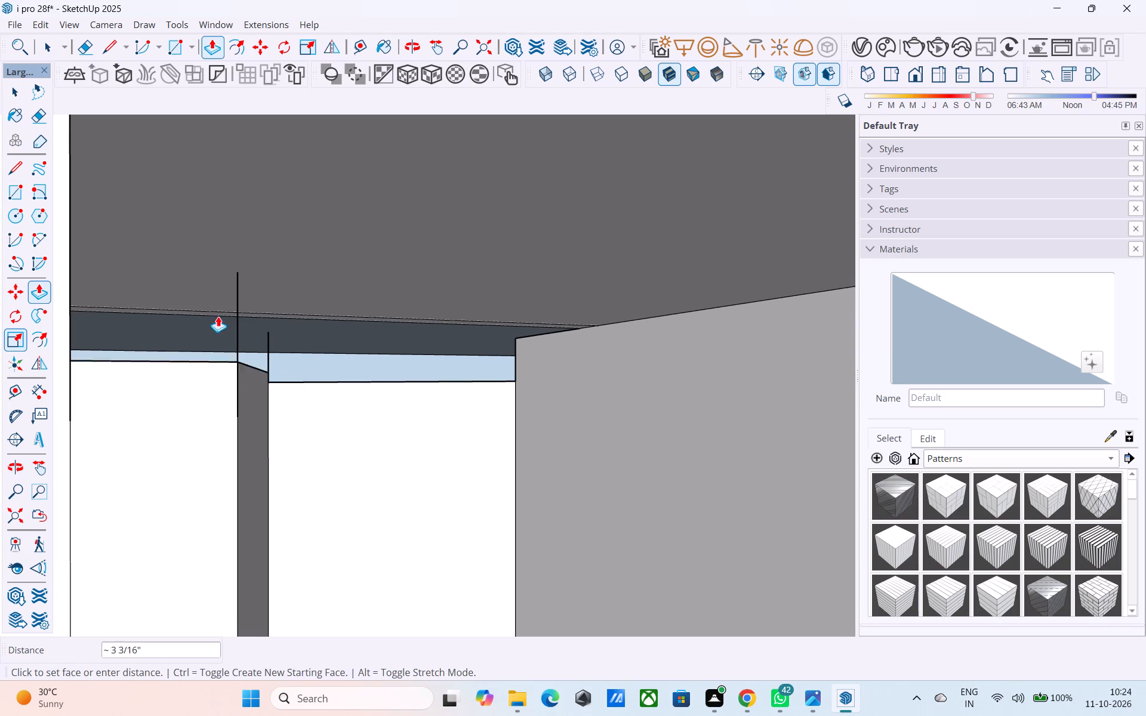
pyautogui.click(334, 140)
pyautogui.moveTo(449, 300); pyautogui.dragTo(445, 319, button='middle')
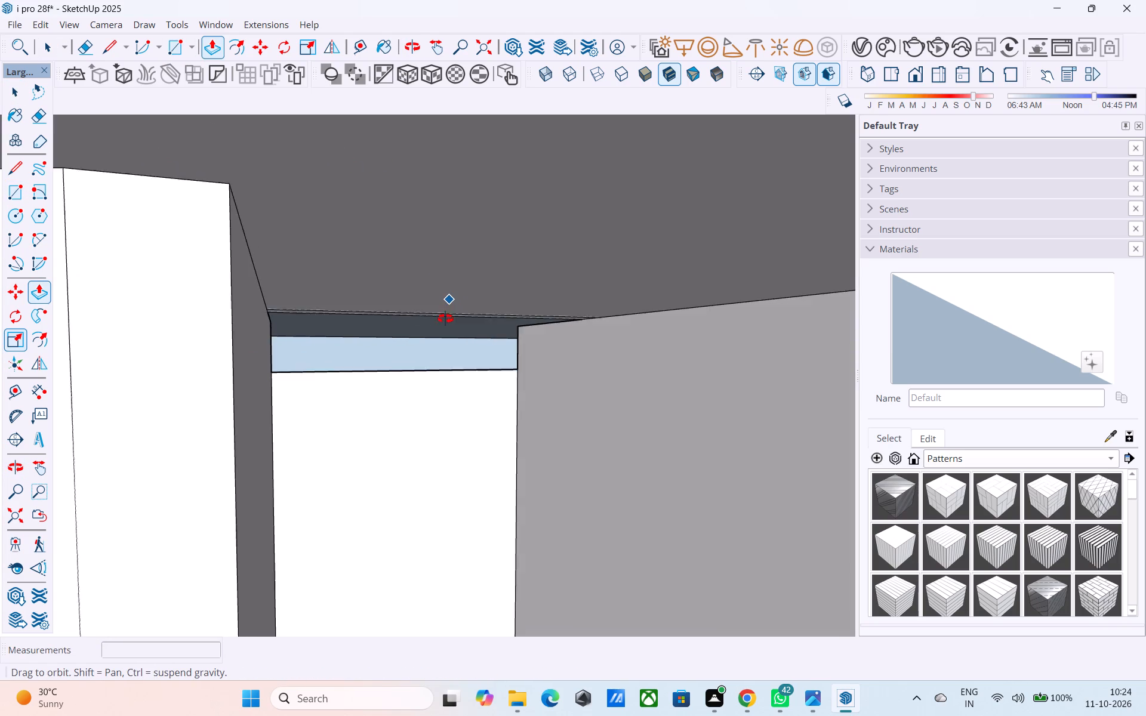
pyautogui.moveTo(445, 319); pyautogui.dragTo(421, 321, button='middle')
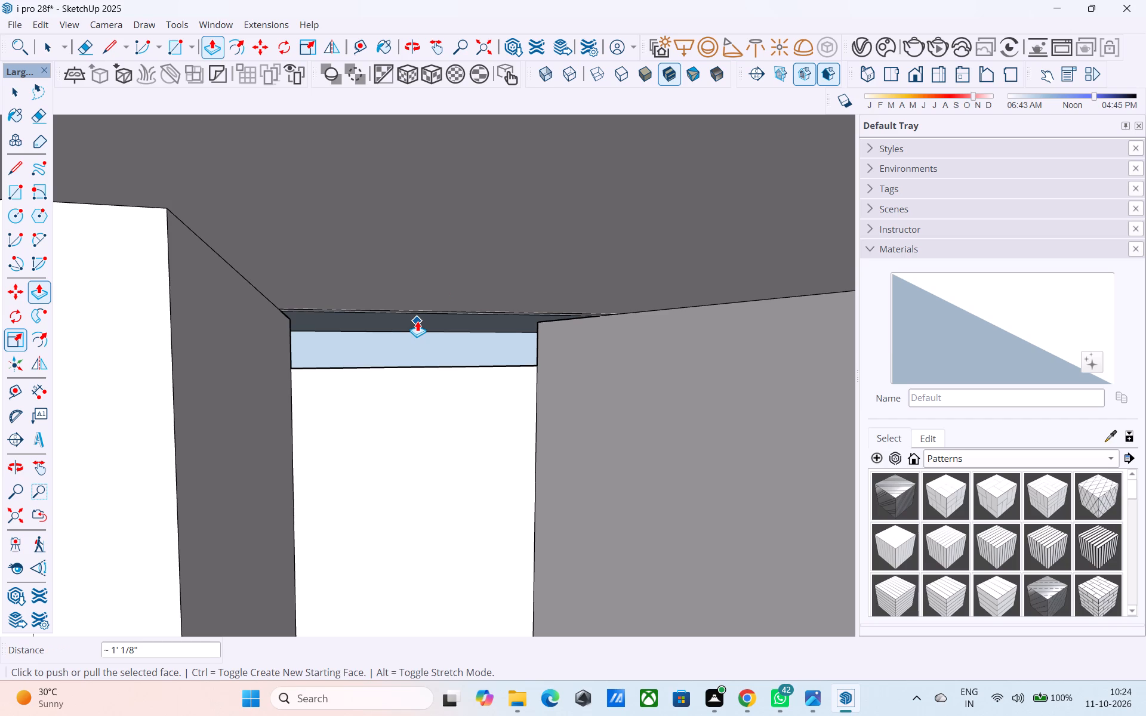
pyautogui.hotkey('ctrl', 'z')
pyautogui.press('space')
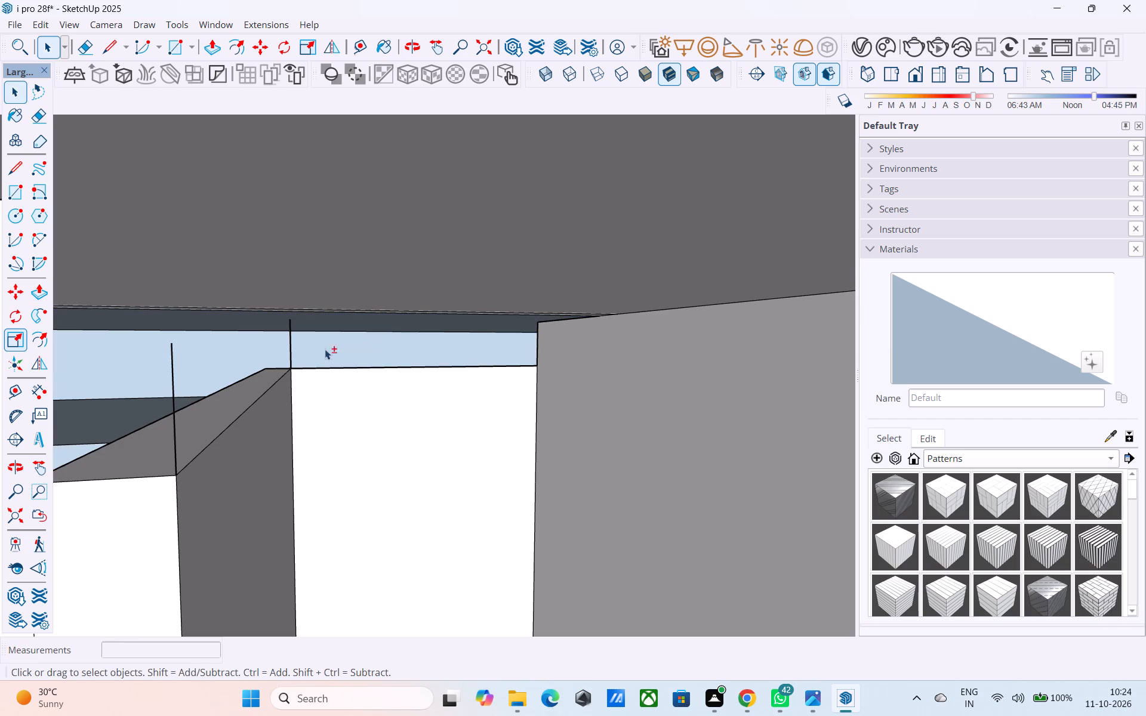
# Raise the top face of the shorter passage wall to the ceiling with Push/Pull.
pyautogui.keyDown('shift'); pyautogui.moveTo(325, 349); pyautogui.dragTo(354, 344, button='middle'); pyautogui.keyUp('shift')
pyautogui.scroll(-2, 407, 421)
pyautogui.moveTo(414, 427); pyautogui.dragTo(298, 456, button='middle')
pyautogui.moveTo(314, 450); pyautogui.dragTo(97, 500, button='middle')
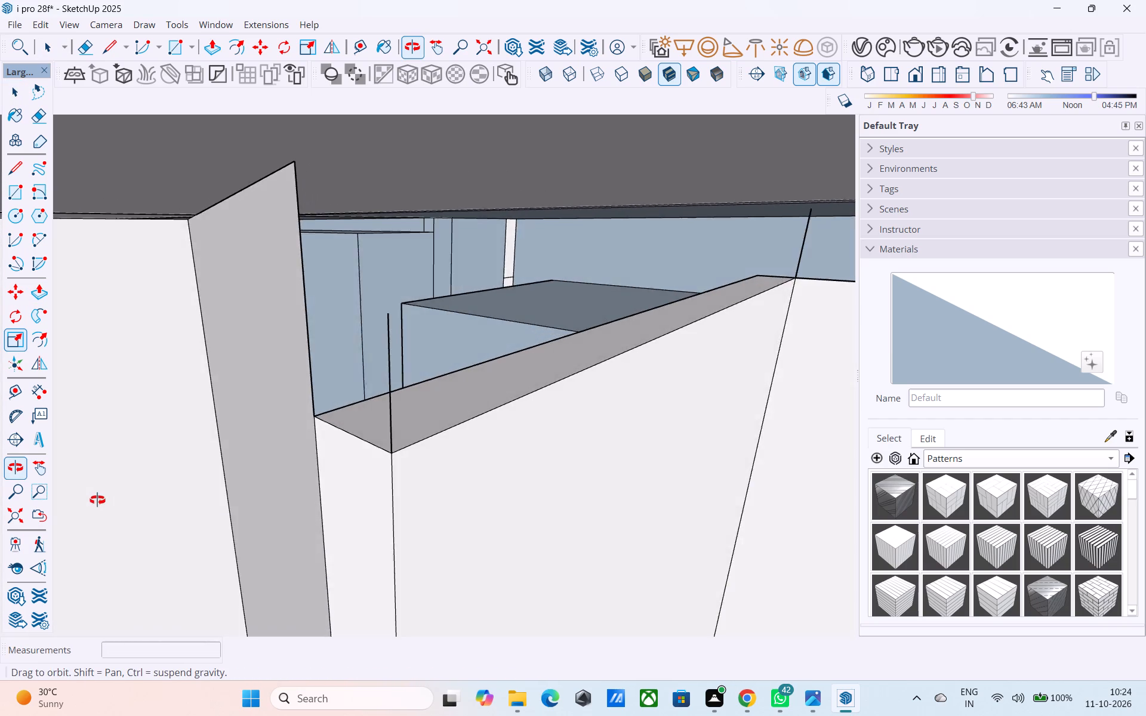
pyautogui.moveTo(97, 500); pyautogui.dragTo(81, 514, button='middle')
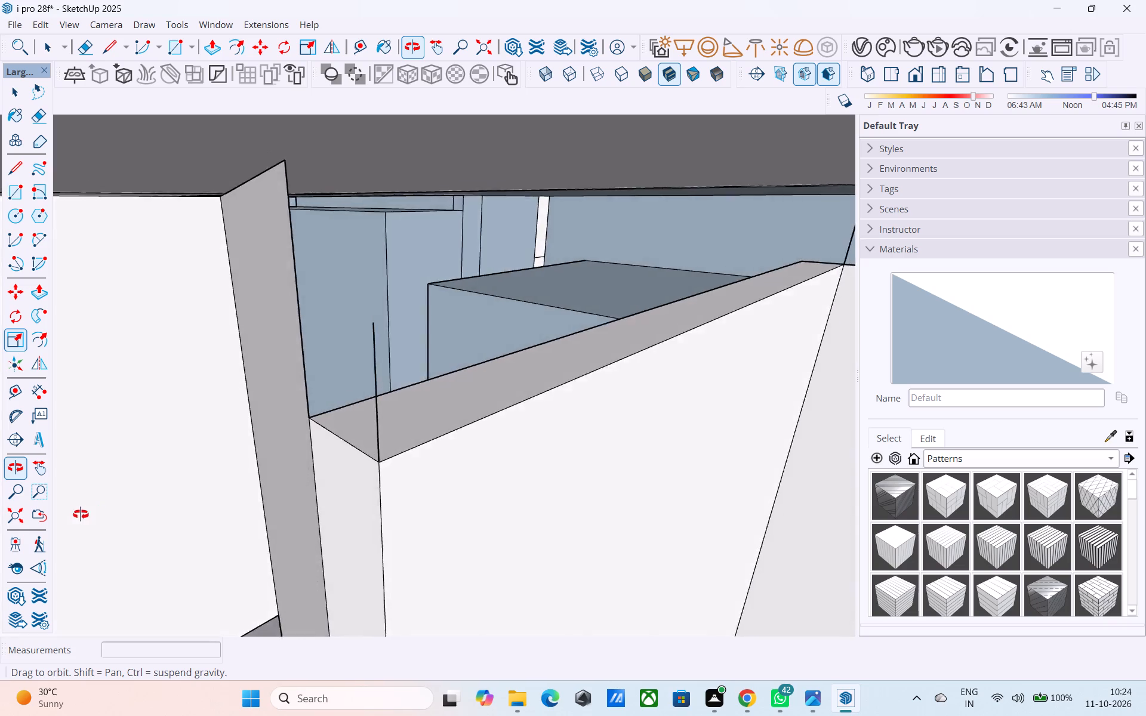
pyautogui.moveTo(81, 514); pyautogui.dragTo(307, 477, button='middle')
pyautogui.moveTo(418, 438); pyautogui.dragTo(589, 388, button='middle')
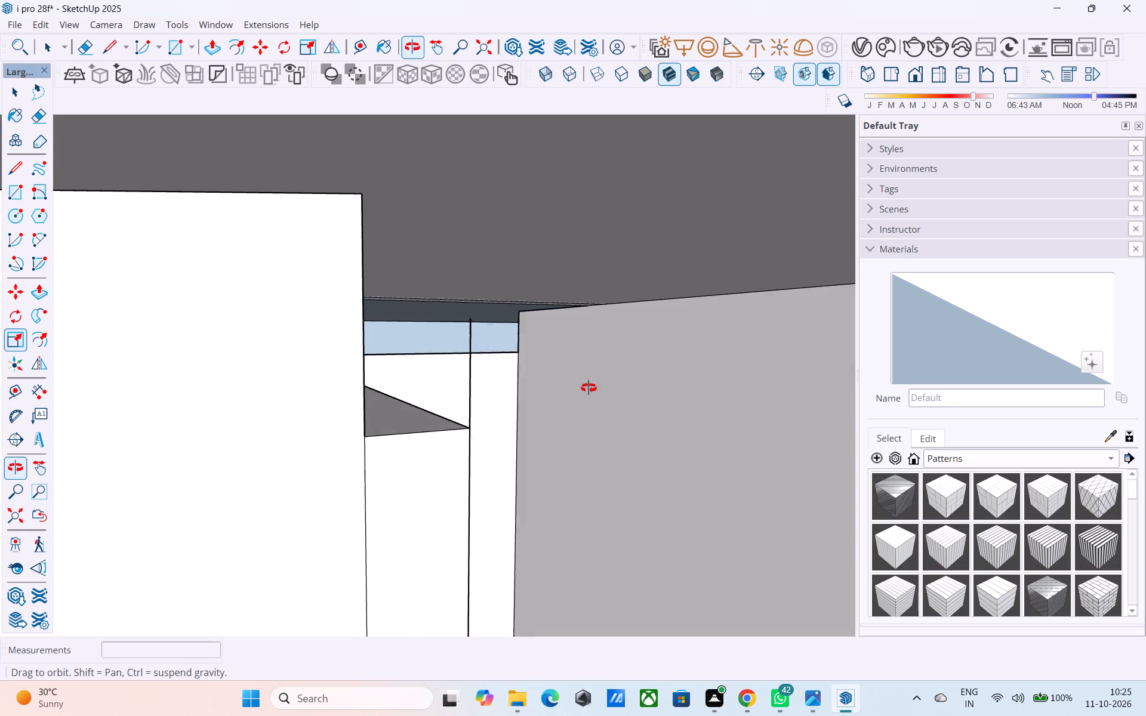
pyautogui.moveTo(589, 388); pyautogui.dragTo(493, 444, button='middle')
pyautogui.click(400, 409)
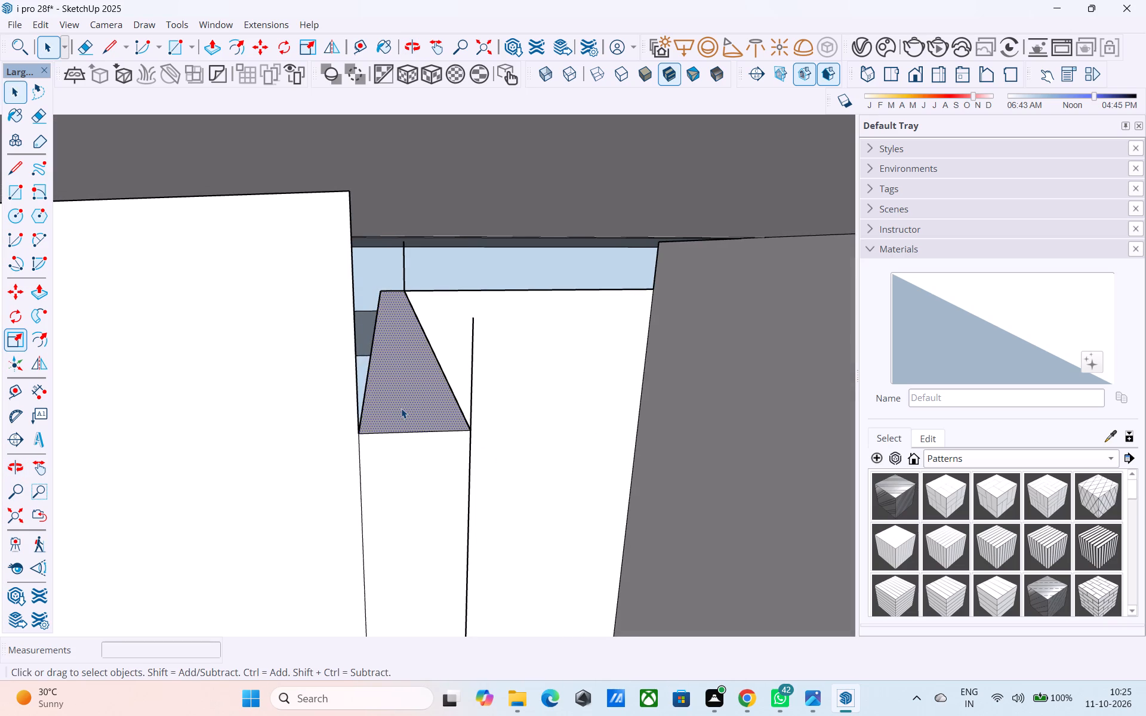
pyautogui.press('p')
pyautogui.click(401, 407)
pyautogui.click(417, 156)
pyautogui.press('space')
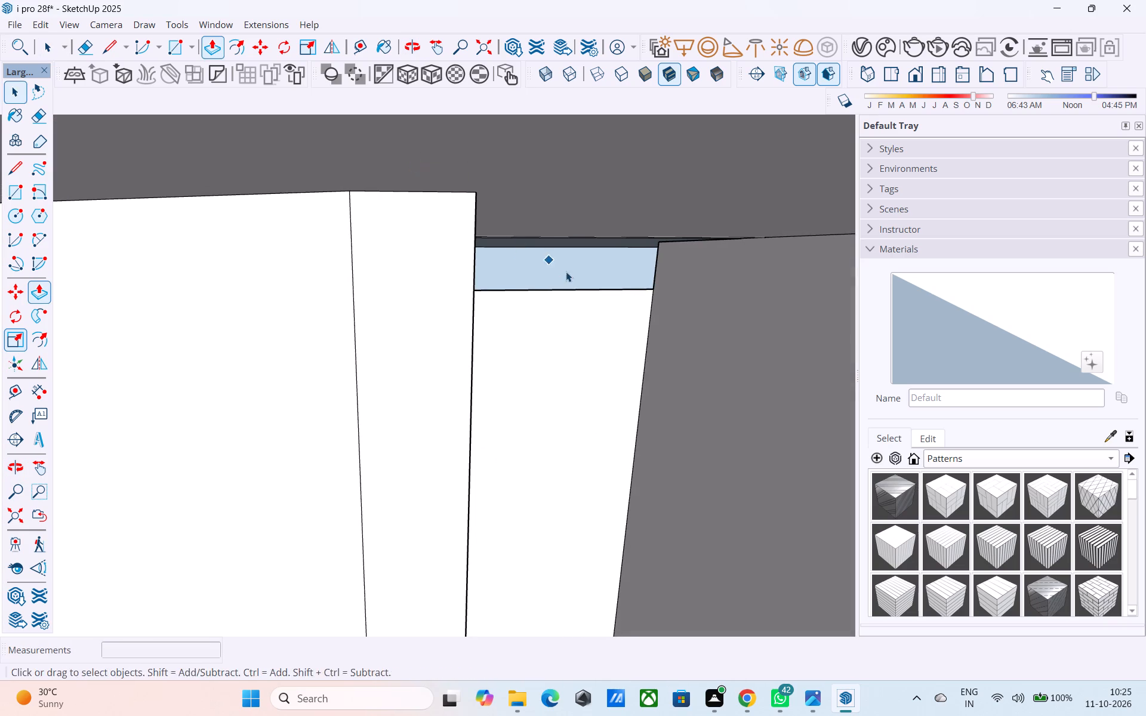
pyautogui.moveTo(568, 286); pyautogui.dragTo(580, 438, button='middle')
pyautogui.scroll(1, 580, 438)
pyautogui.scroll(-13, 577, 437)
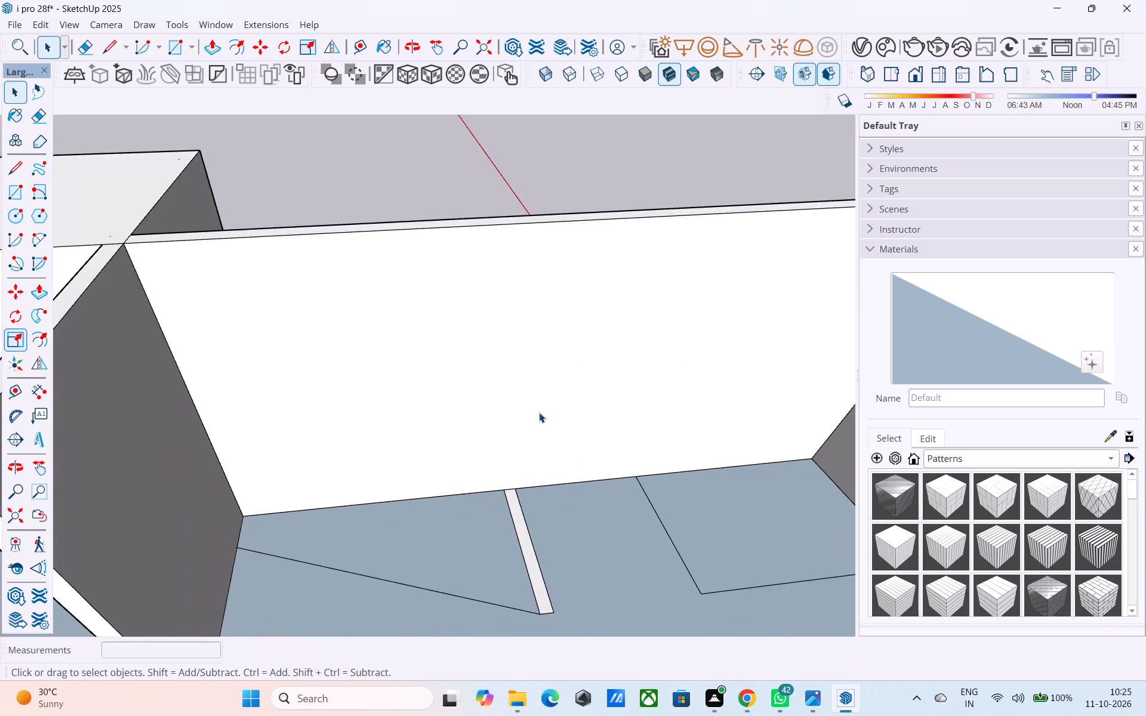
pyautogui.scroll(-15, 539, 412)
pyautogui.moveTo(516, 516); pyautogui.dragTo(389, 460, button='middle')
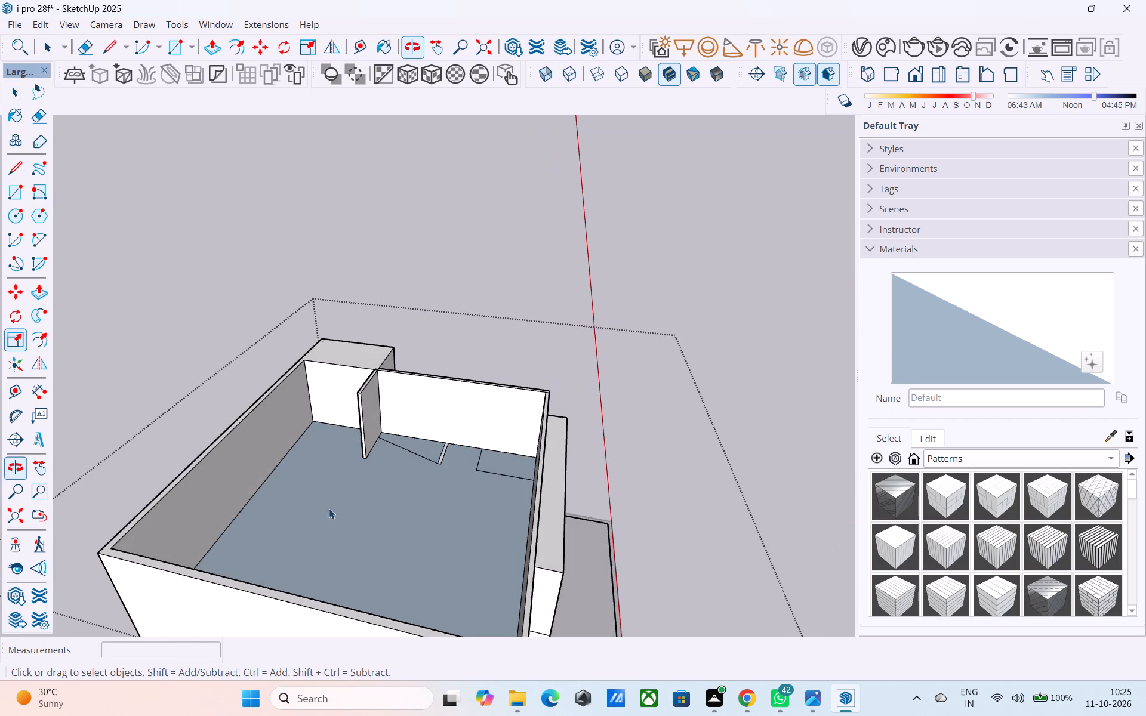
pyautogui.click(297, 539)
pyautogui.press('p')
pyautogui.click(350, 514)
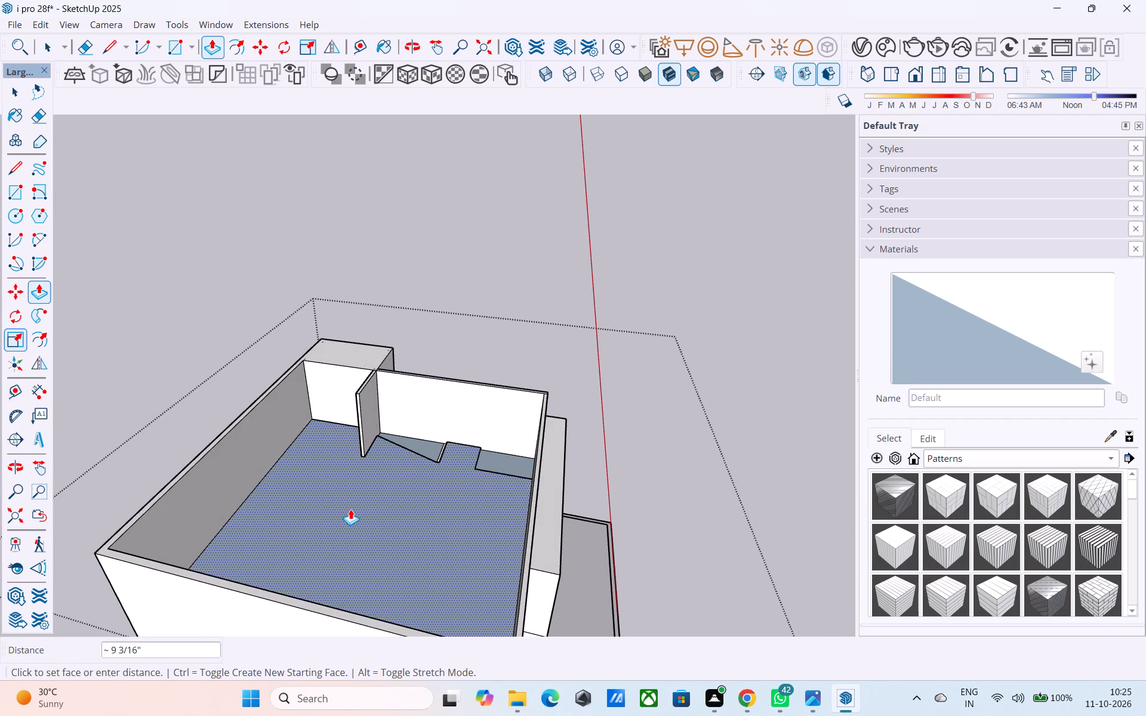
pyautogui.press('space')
# Erase the diagonal line on the upper floor beside the short partition wall.
pyautogui.press('e')
pyautogui.scroll(2, 406, 465)
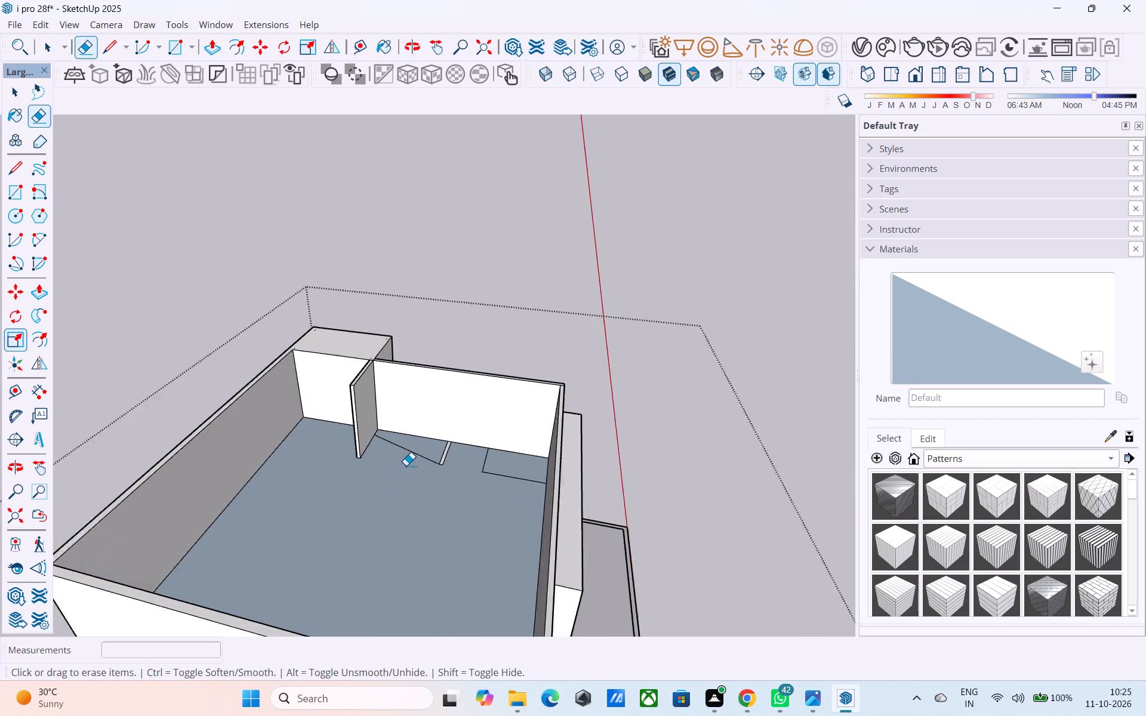
pyautogui.scroll(4, 406, 465)
pyautogui.click(415, 441)
pyautogui.click(542, 453)
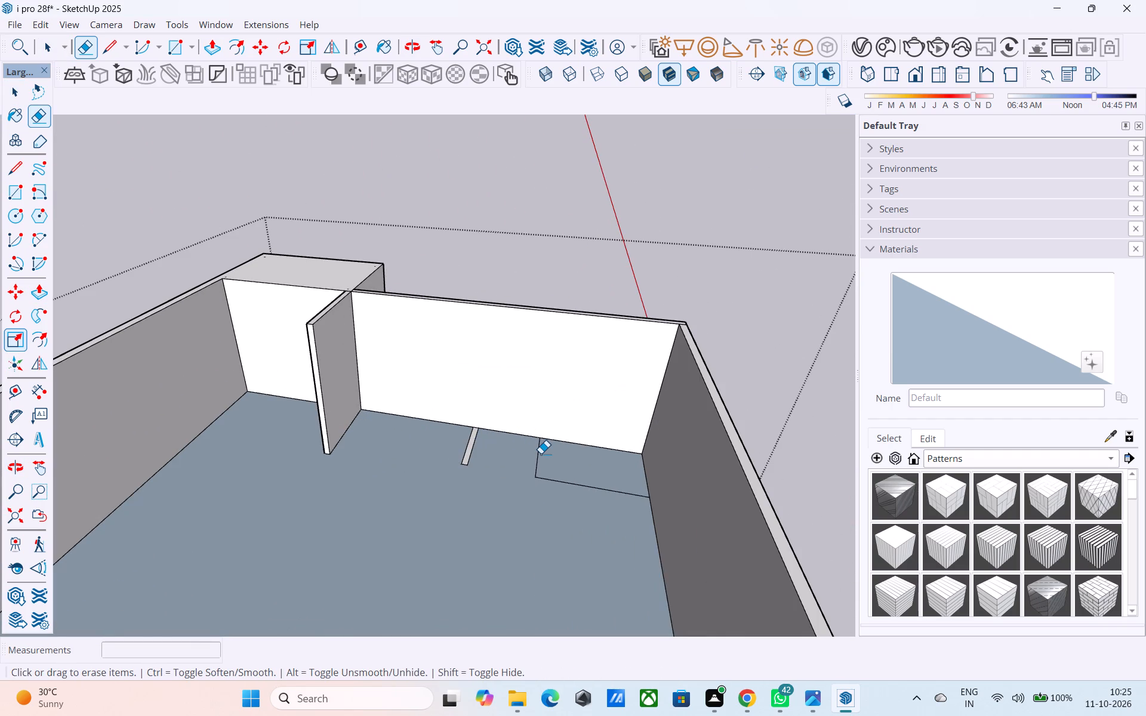
pyautogui.press('space')
# Push/Pull the main upper floor face and the small rectangle in its corner up by 6".
pyautogui.click(512, 479)
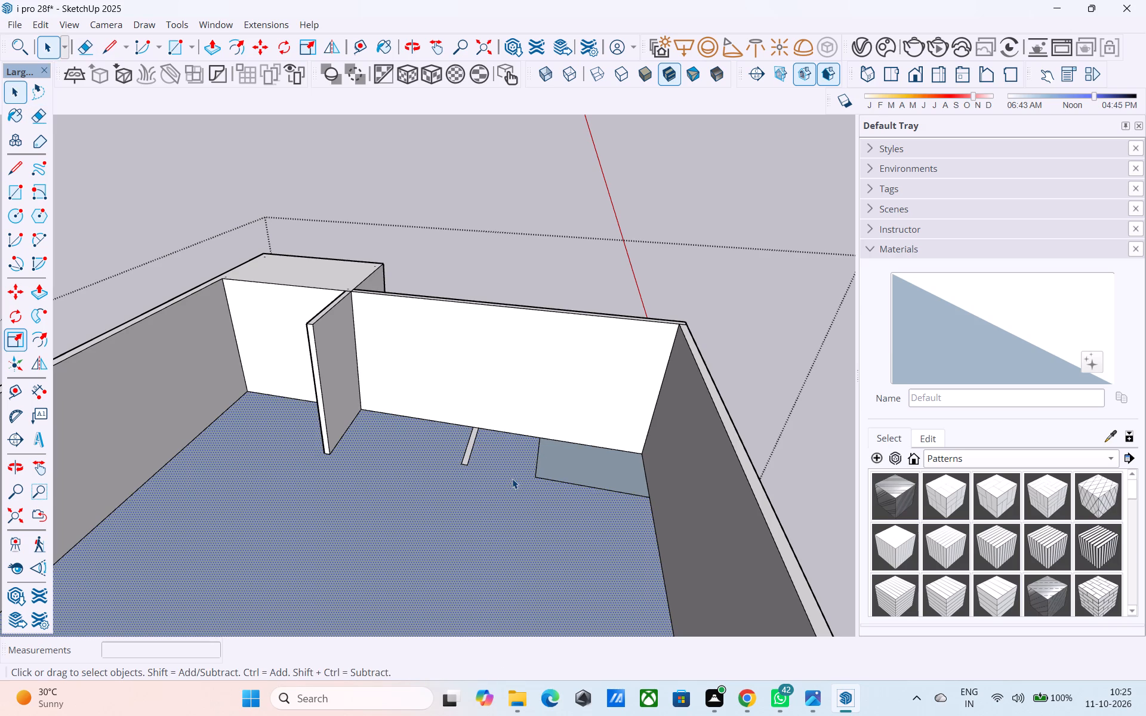
pyautogui.press('p')
pyautogui.click(512, 479)
pyautogui.press('6')
pyautogui.hotkey('shift', '"')
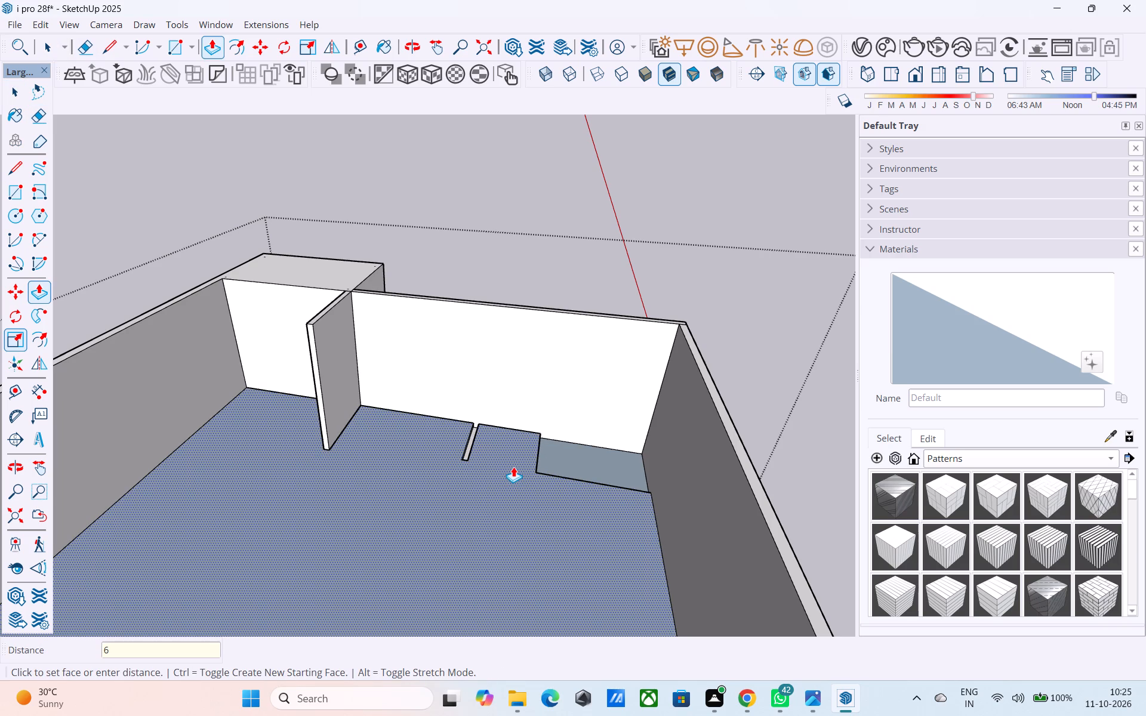
pyautogui.press('Return')
pyautogui.press('space')
pyautogui.press('p')
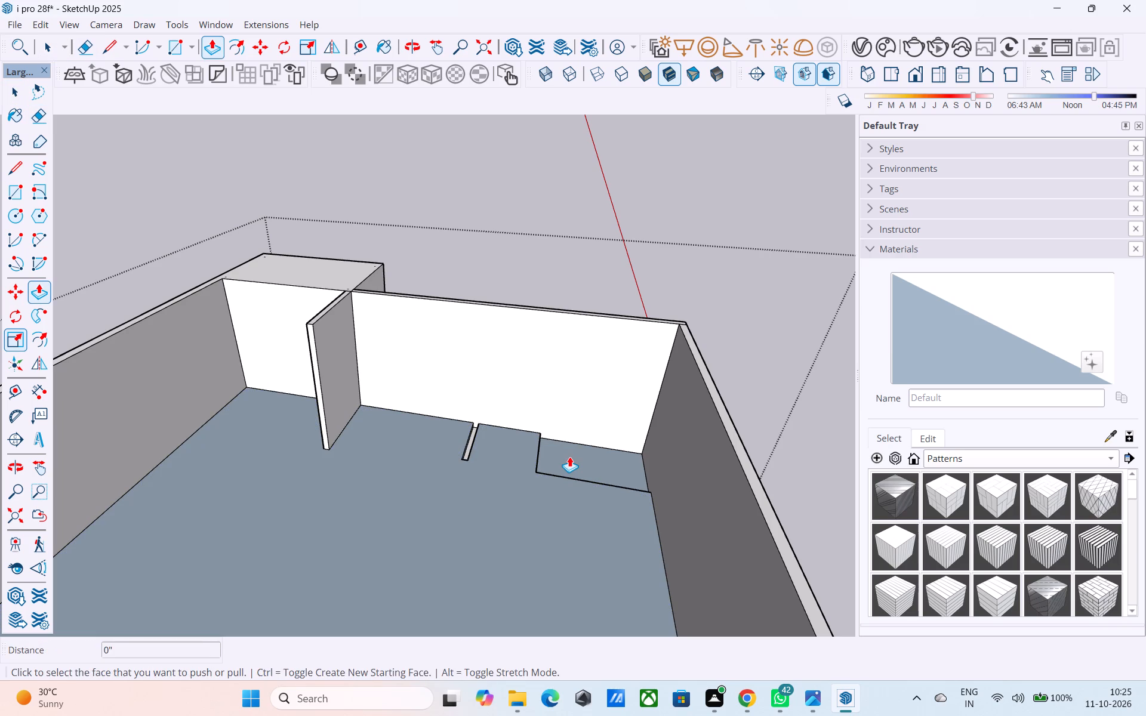
pyautogui.doubleClick(569, 456)
pyautogui.press('space')
# Cover the narrow slot in the upper floor with a rectangle between its opposite corners.
pyautogui.scroll(2, 478, 452)
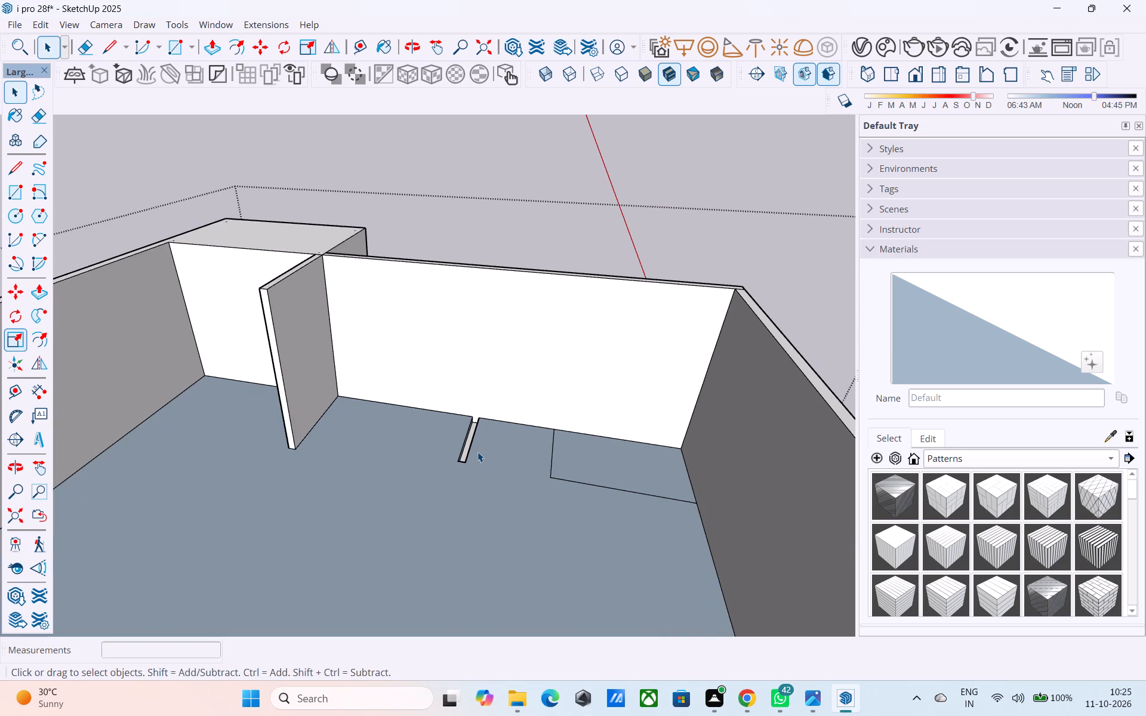
pyautogui.press('r')
pyautogui.scroll(4, 475, 434)
pyautogui.click(470, 412)
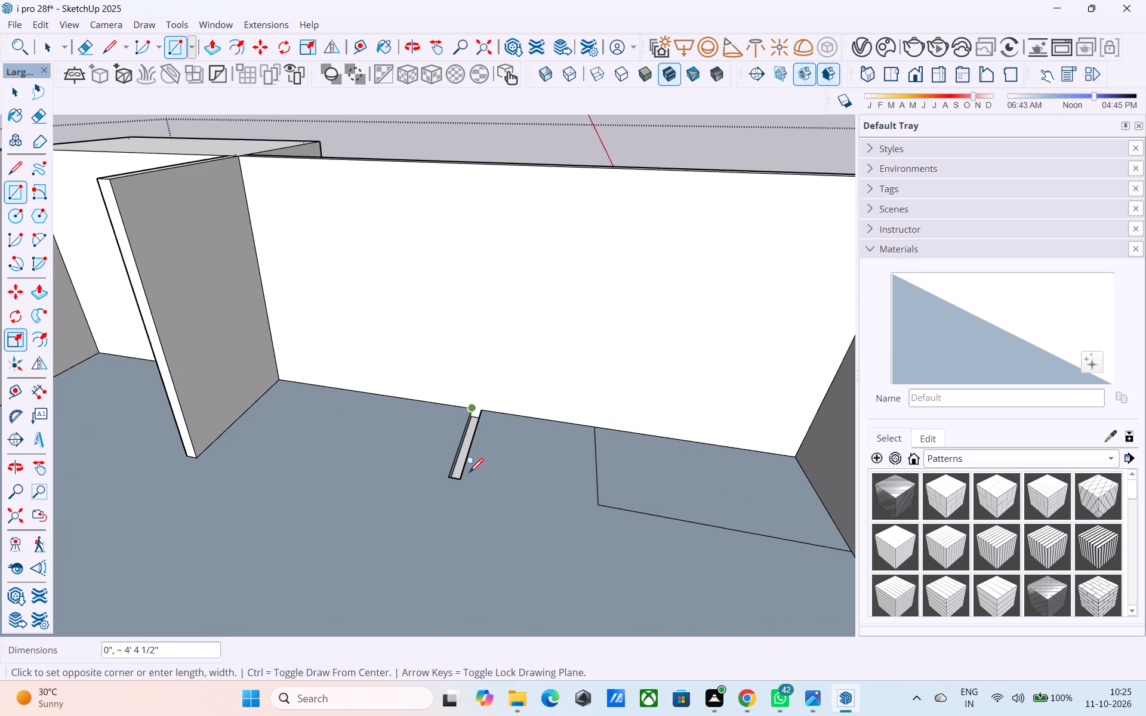
pyautogui.click(460, 477)
pyautogui.press('space')
# Erase the leftover edges of the slot and the corner rectangle so the upper floor is one face.
pyautogui.write('e')
pyautogui.moveTo(468, 474); pyautogui.dragTo(337, 474)
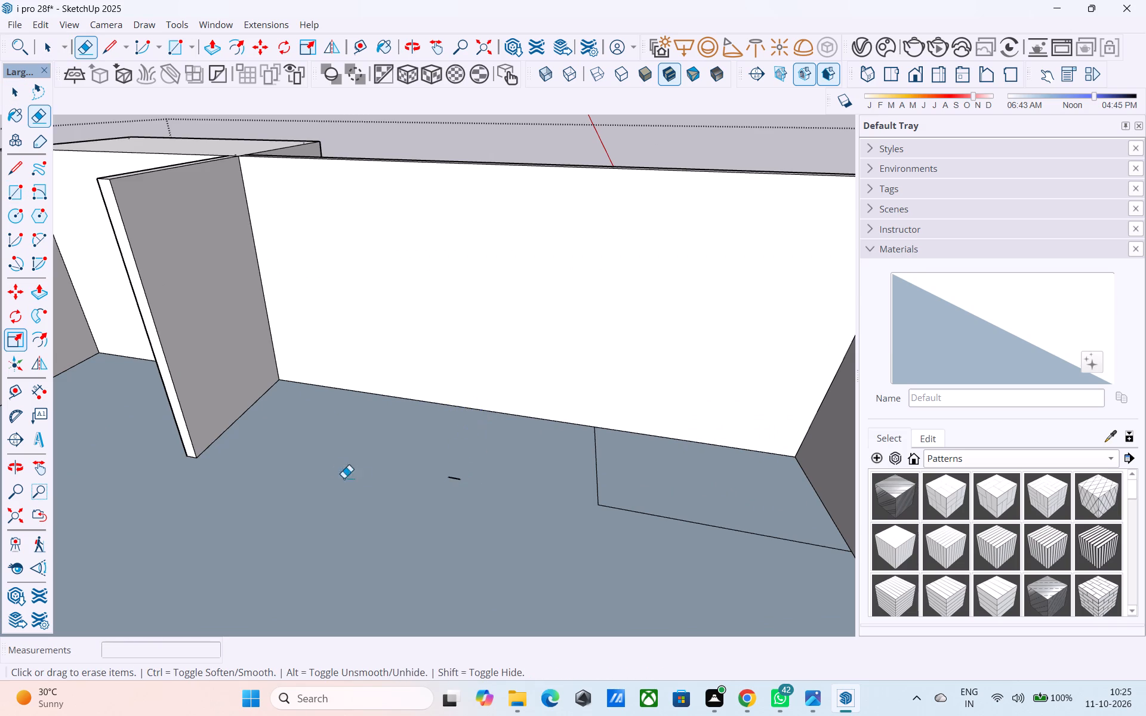
pyautogui.moveTo(609, 472); pyautogui.dragTo(627, 577)
pyautogui.moveTo(605, 474); pyautogui.dragTo(478, 500)
pyautogui.moveTo(455, 476); pyautogui.dragTo(456, 496)
pyautogui.press('space')
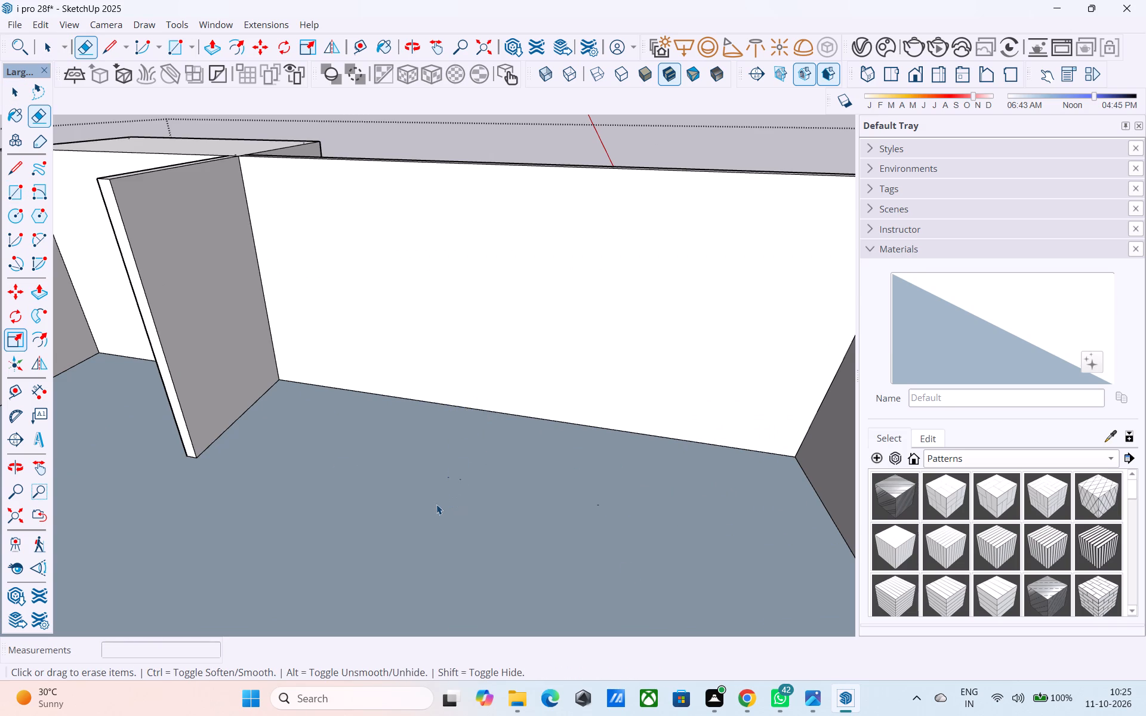
# Reverse the upper floor face.
pyautogui.click(436, 504)
pyautogui.rightClick(436, 504)
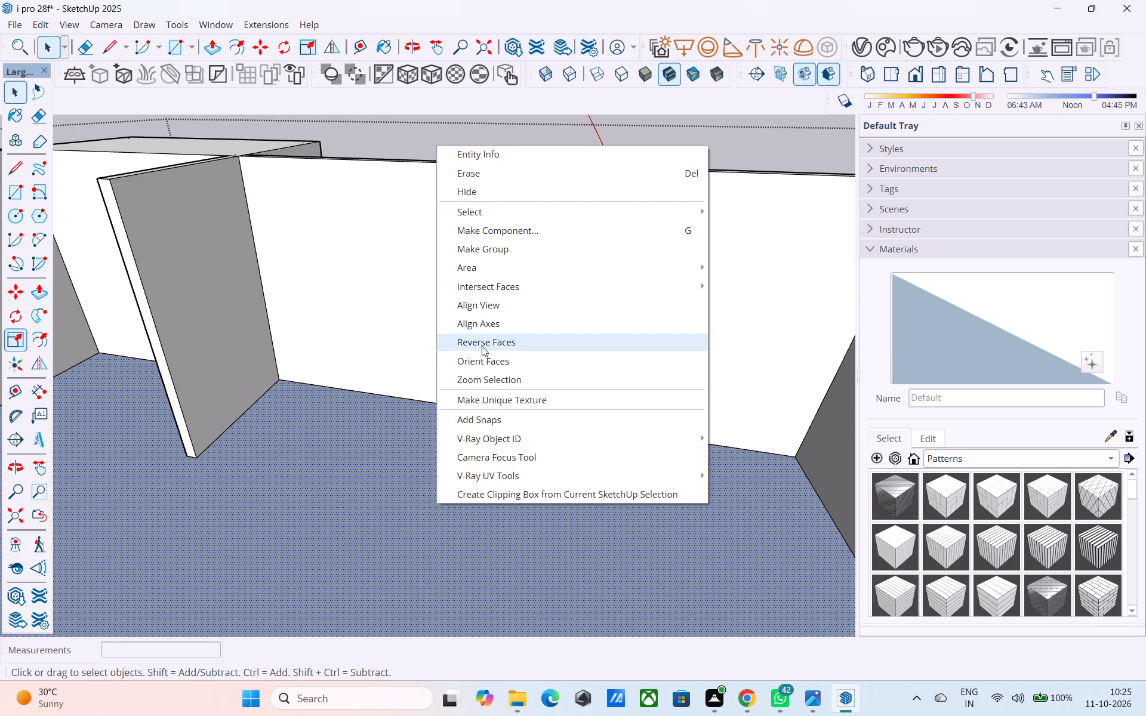
pyautogui.click(482, 346)
# Erase the short stray lines on top of the projecting lower roof slab.
pyautogui.scroll(-13, 439, 427)
pyautogui.moveTo(398, 539); pyautogui.dragTo(238, 483, button='middle')
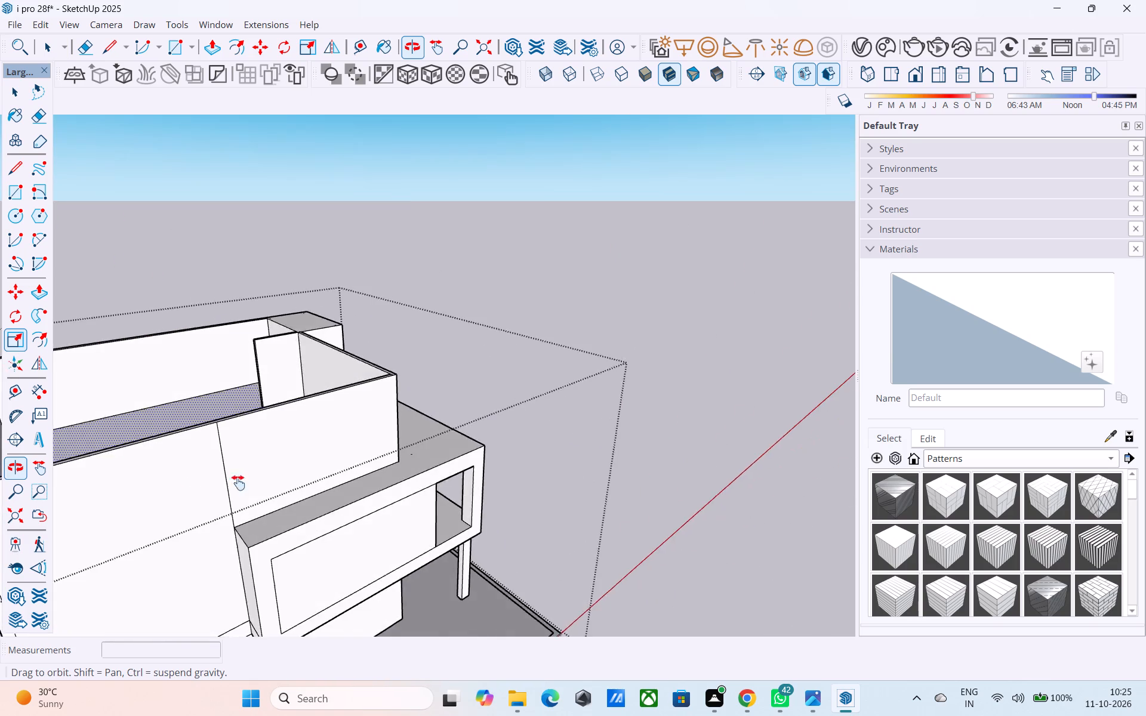
pyautogui.moveTo(238, 483); pyautogui.dragTo(21, 539, button='middle')
pyautogui.moveTo(326, 529); pyautogui.dragTo(201, 598, button='middle')
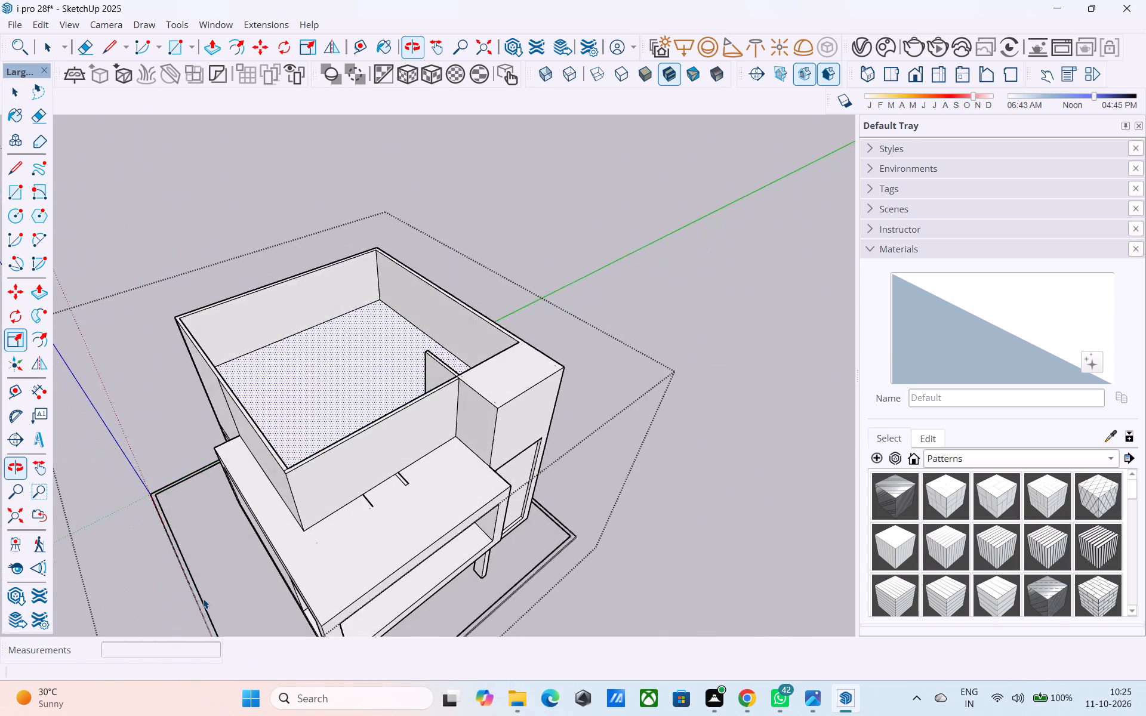
pyautogui.scroll(8, 484, 563)
pyautogui.scroll(1, 362, 462)
pyautogui.press('e')
pyautogui.moveTo(318, 358); pyautogui.dragTo(272, 371)
pyautogui.moveTo(223, 396); pyautogui.dragTo(50, 453)
pyautogui.moveTo(316, 362); pyautogui.dragTo(272, 369)
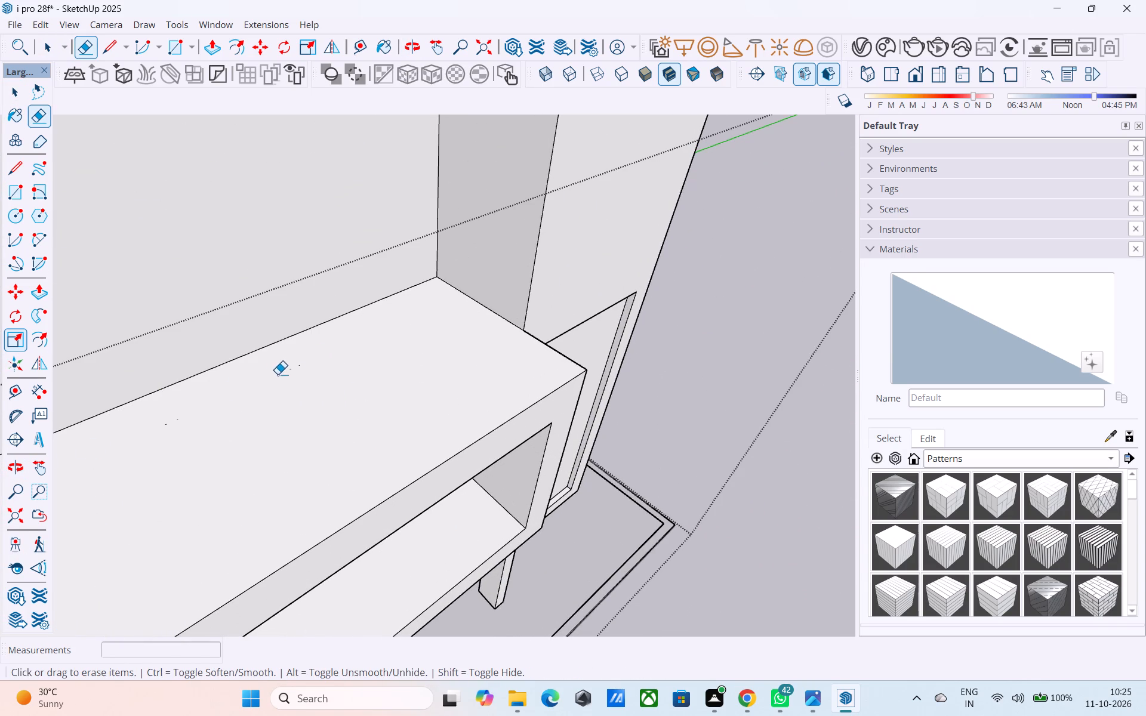
pyautogui.keyDown('shift'); pyautogui.middleClick(282, 440); pyautogui.keyUp('shift')
pyautogui.press('space')
# Draw a vertical rectangle about 24' 11" by 26' 6" inside the house, from the wall's top corner to the slim post's base.
pyautogui.scroll(-2, 302, 470)
pyautogui.moveTo(328, 532); pyautogui.dragTo(310, 385, button='middle')
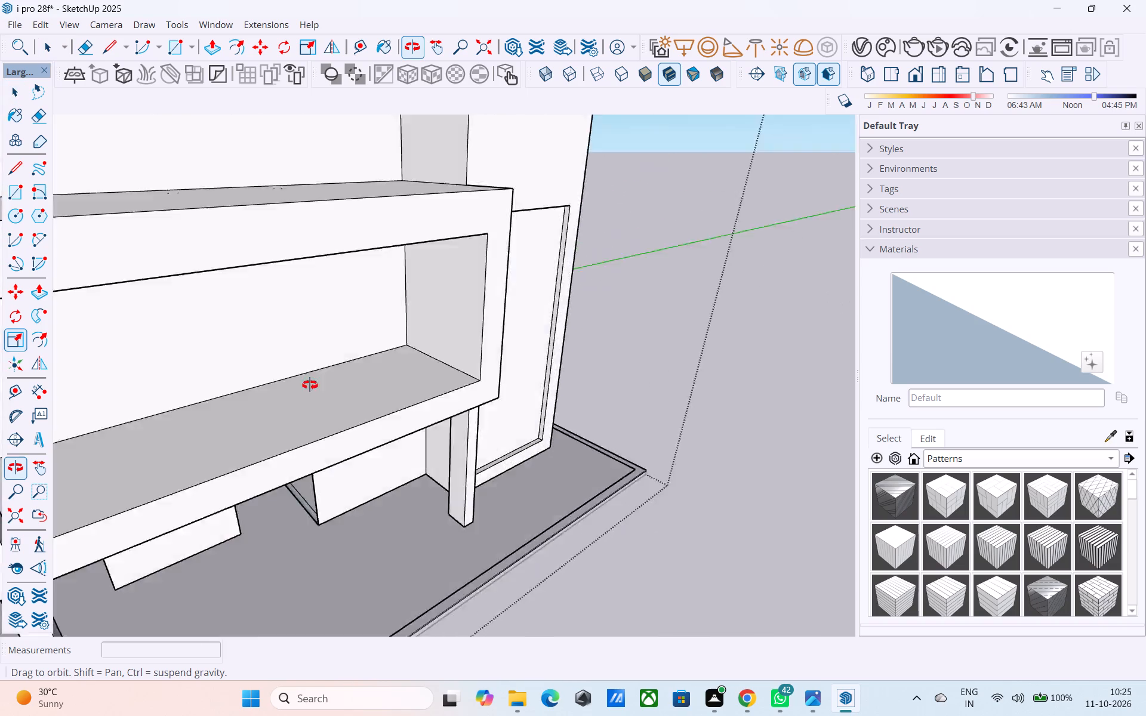
pyautogui.moveTo(310, 385); pyautogui.dragTo(340, 416, button='middle')
pyautogui.scroll(7, 340, 416)
pyautogui.moveTo(324, 499); pyautogui.dragTo(466, 449, button='middle')
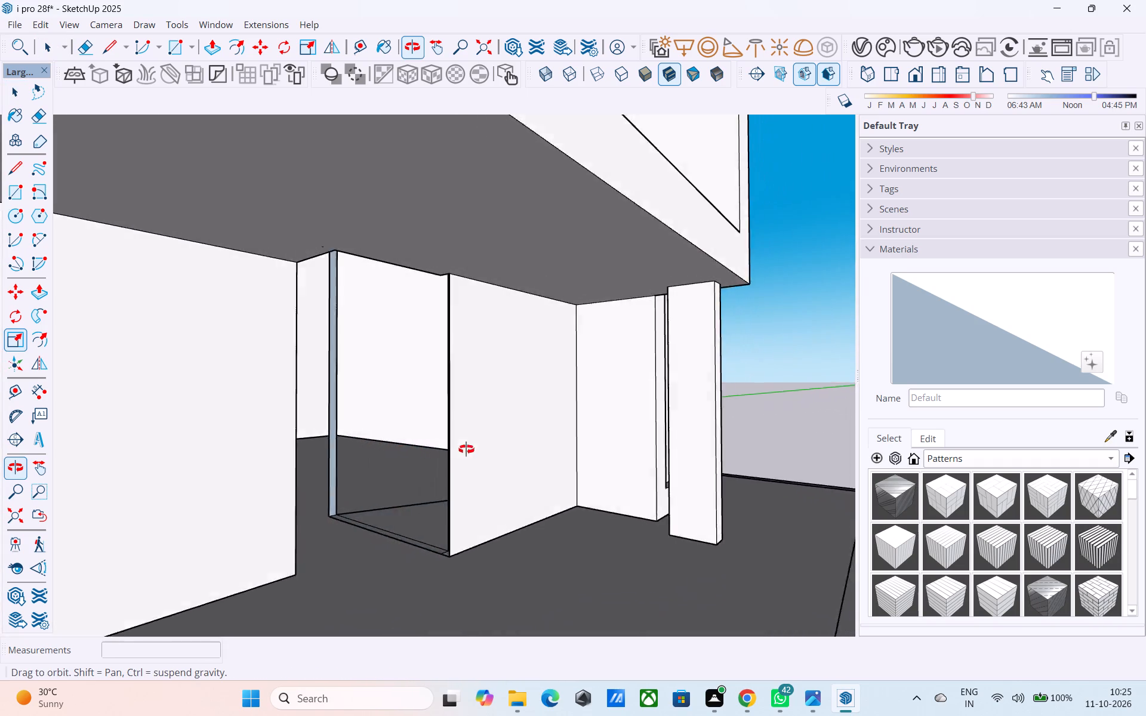
pyautogui.moveTo(466, 449); pyautogui.dragTo(389, 455, button='middle')
pyautogui.scroll(7, 405, 455)
pyautogui.moveTo(356, 454); pyautogui.dragTo(557, 458, button='middle')
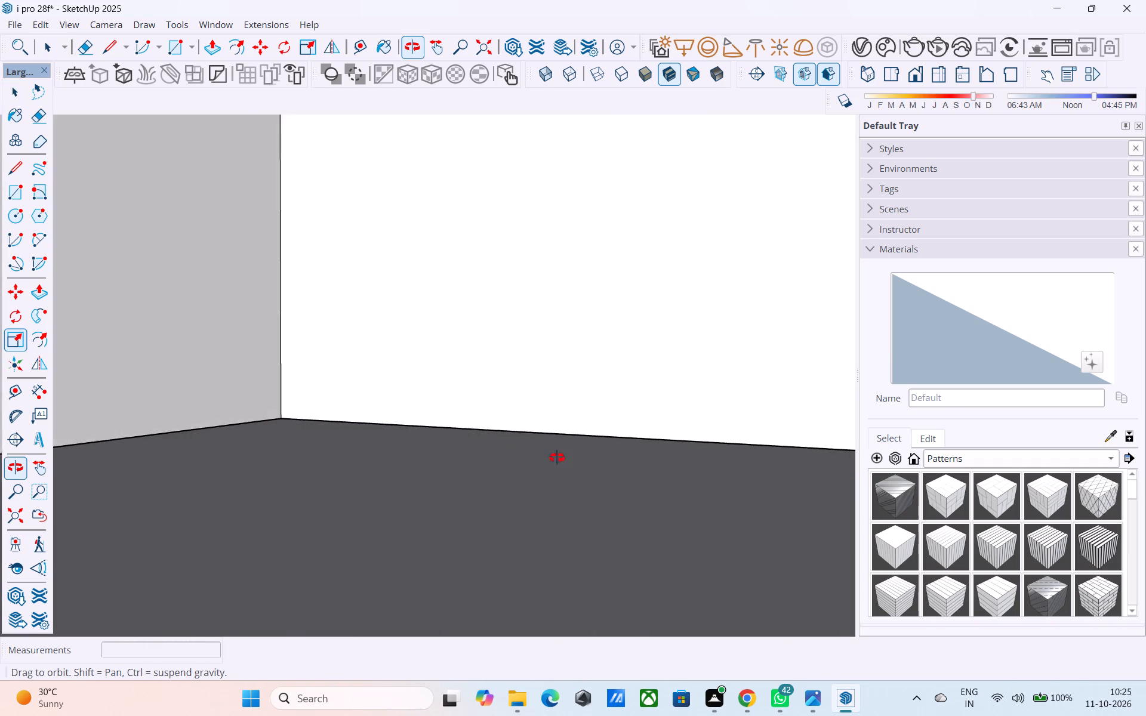
pyautogui.moveTo(557, 458); pyautogui.dragTo(777, 477, button='middle')
pyautogui.moveTo(375, 483); pyautogui.dragTo(438, 487, button='middle')
pyautogui.scroll(-2, 460, 472)
pyautogui.moveTo(460, 472); pyautogui.dragTo(472, 423, button='middle')
pyautogui.moveTo(593, 393); pyautogui.dragTo(562, 445, button='middle')
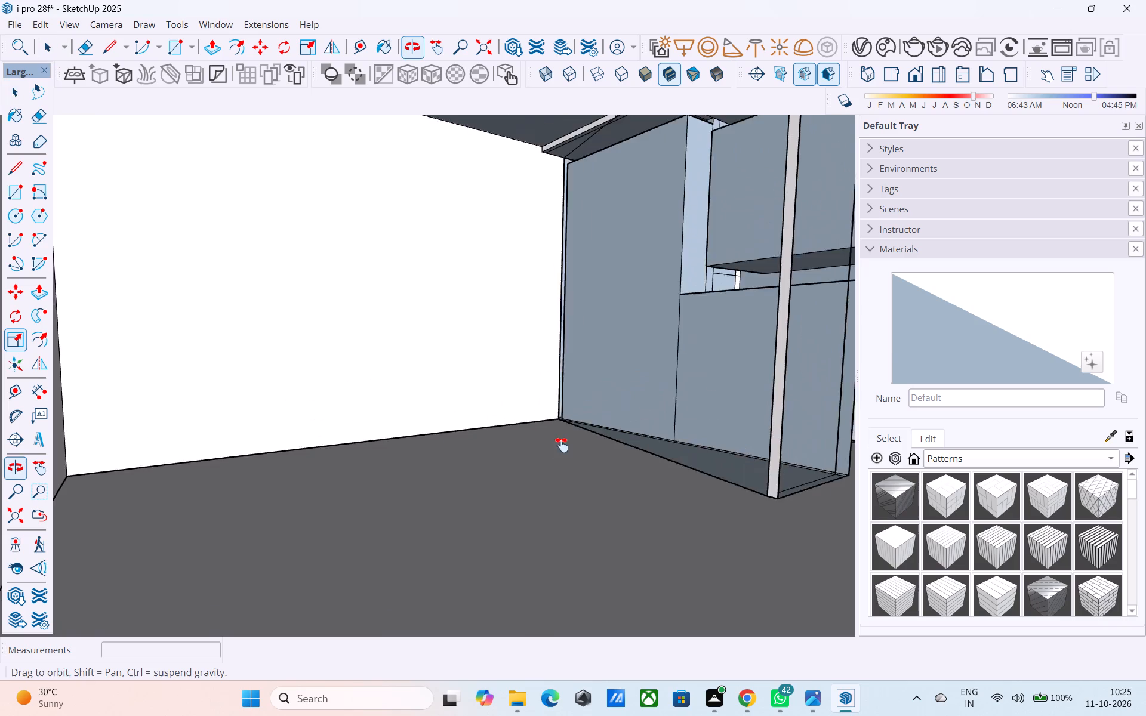
pyautogui.moveTo(562, 445); pyautogui.dragTo(533, 467, button='middle')
pyautogui.scroll(3, 546, 428)
pyautogui.keyDown('shift'); pyautogui.moveTo(551, 411); pyautogui.dragTo(415, 548, button='middle'); pyautogui.keyUp('shift')
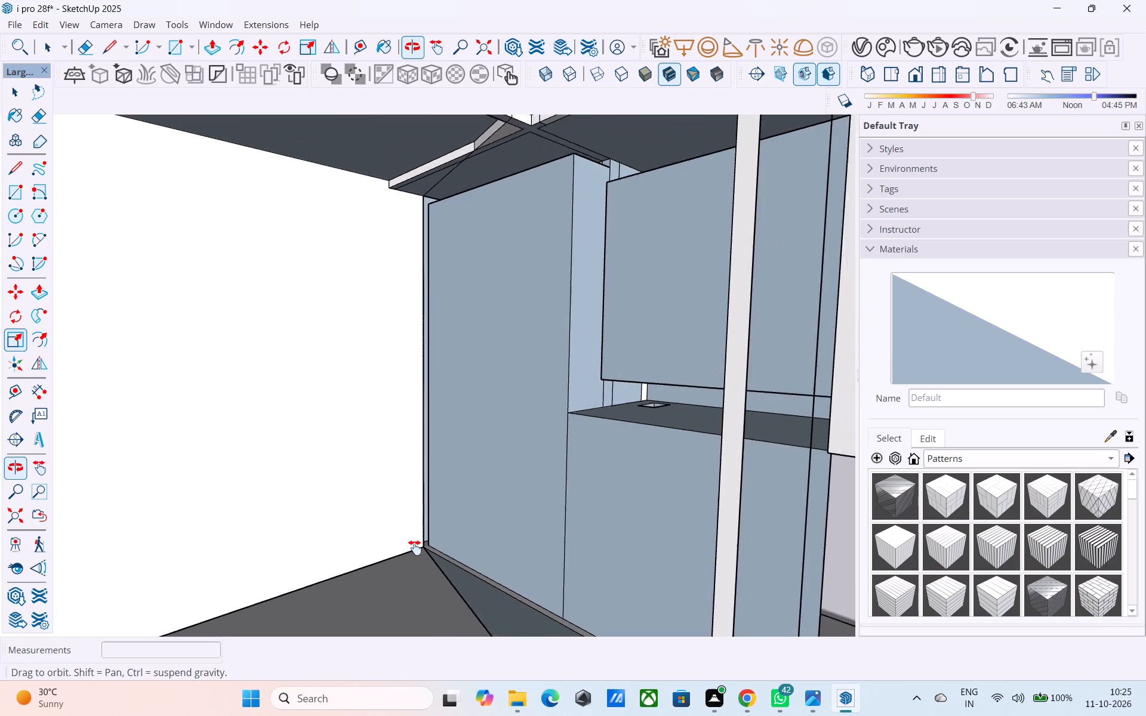
pyautogui.keyDown('shift'); pyautogui.moveTo(415, 548); pyautogui.dragTo(413, 548, button='middle'); pyautogui.keyUp('shift')
pyautogui.keyDown('shift'); pyautogui.moveTo(395, 453); pyautogui.dragTo(378, 493, button='middle'); pyautogui.keyUp('shift')
pyautogui.press('r')
pyautogui.click(338, 262)
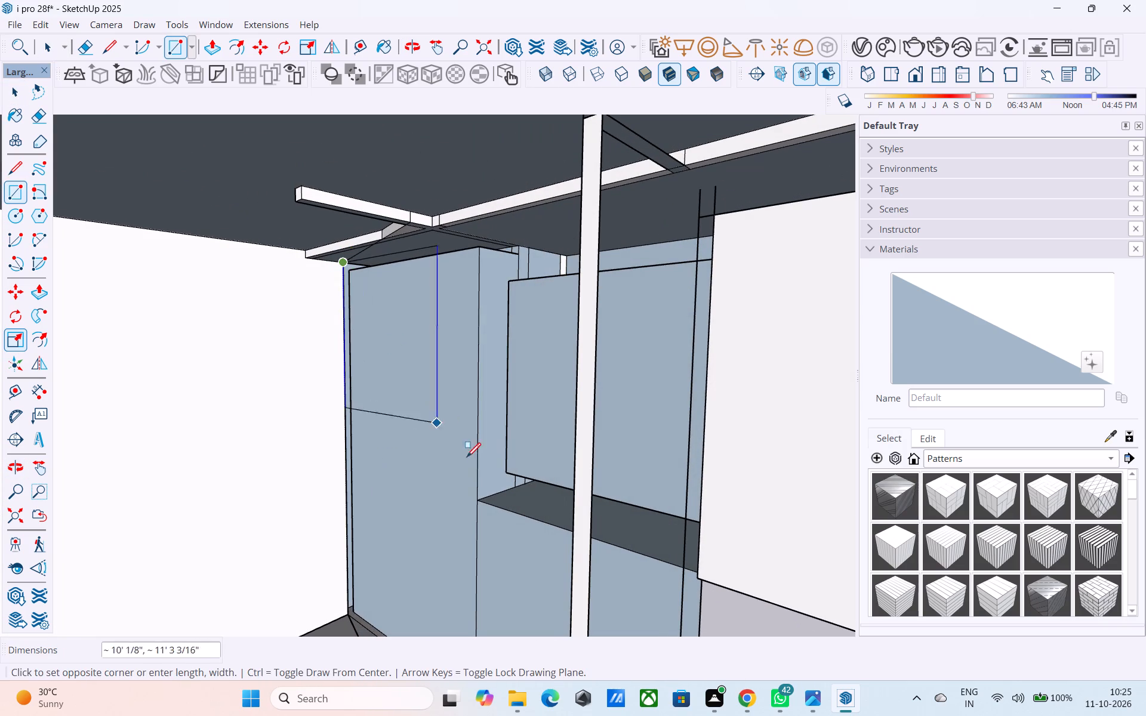
pyautogui.scroll(-1, 491, 504)
pyautogui.keyDown('shift'); pyautogui.moveTo(495, 518); pyautogui.dragTo(461, 292, button='middle'); pyautogui.keyUp('shift')
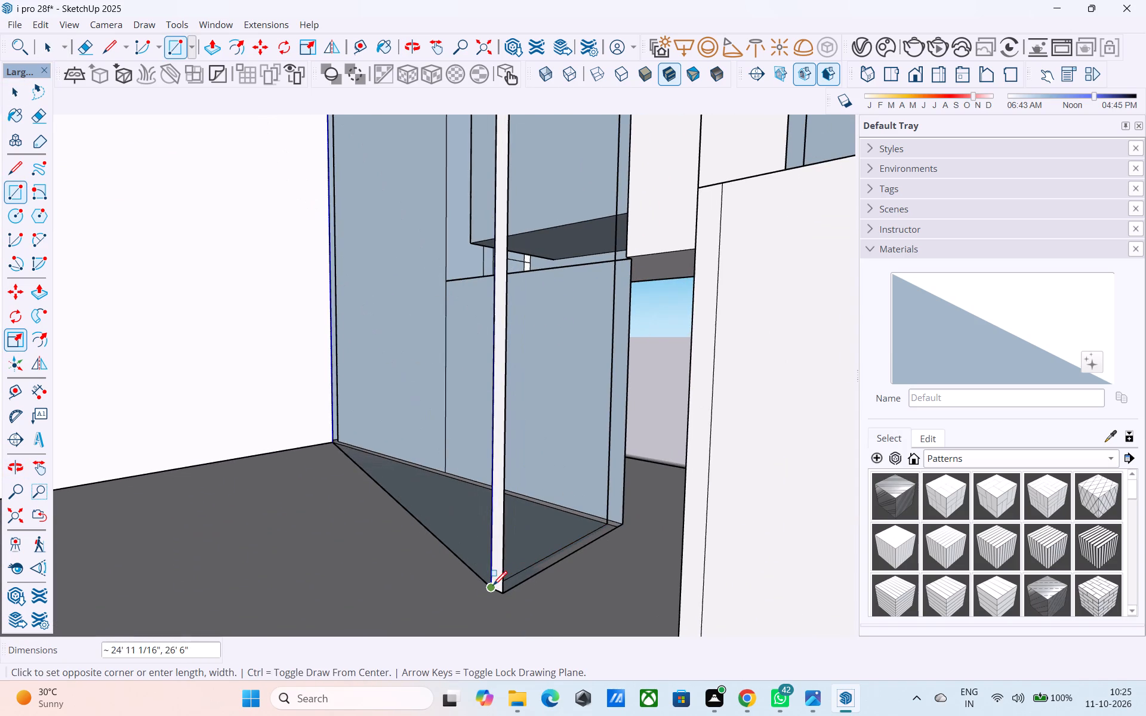
pyautogui.click(492, 587)
# Draw an adjoining vertical rectangle about 9' wide from the post's top corner to the base corner of the neighbouring wall.
pyautogui.moveTo(494, 592); pyautogui.dragTo(491, 658, button='middle')
pyautogui.scroll(-1, 522, 540)
pyautogui.moveTo(522, 540); pyautogui.dragTo(494, 672, button='middle')
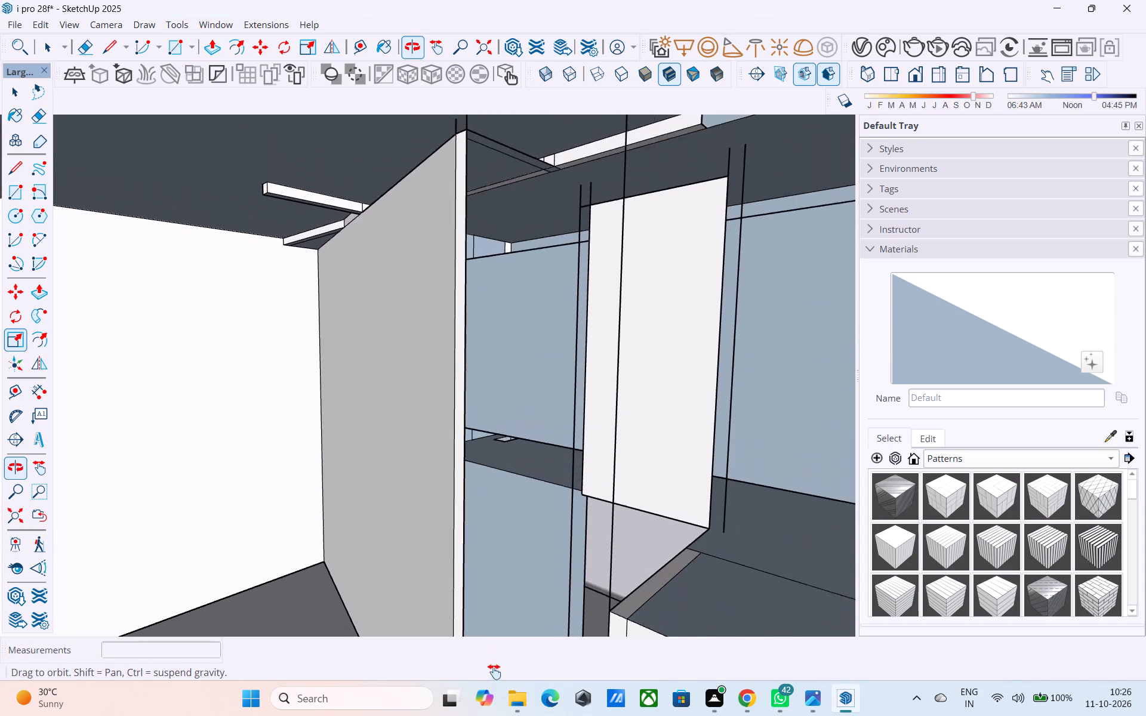
pyautogui.moveTo(494, 672); pyautogui.dragTo(488, 647, button='middle')
pyautogui.moveTo(438, 193); pyautogui.dragTo(411, 353, button='middle')
pyautogui.scroll(7, 430, 232)
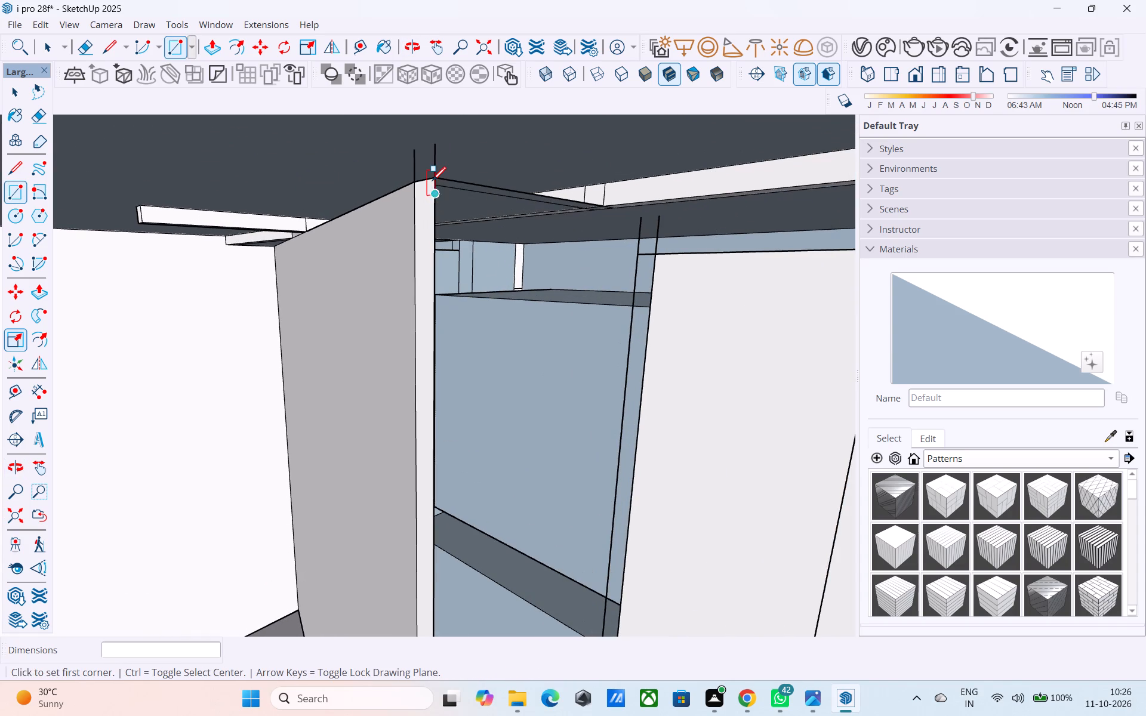
pyautogui.click(430, 180)
pyautogui.scroll(-1, 523, 322)
pyautogui.moveTo(532, 334); pyautogui.dragTo(550, 0, button='middle')
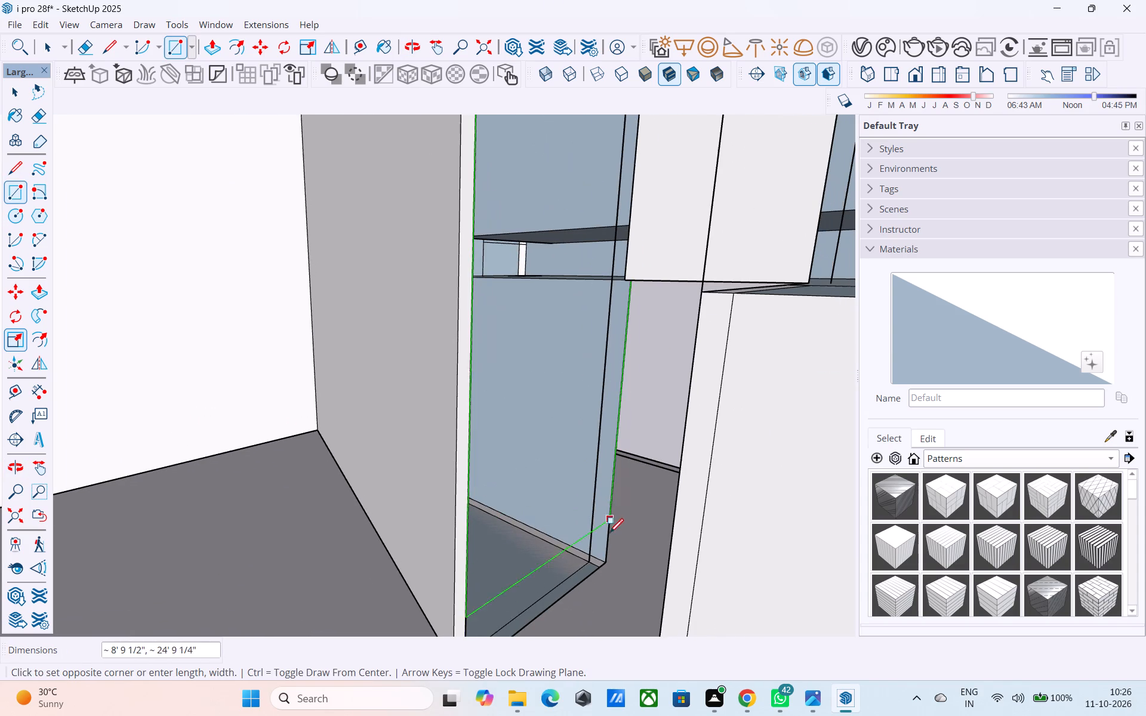
pyautogui.click(602, 563)
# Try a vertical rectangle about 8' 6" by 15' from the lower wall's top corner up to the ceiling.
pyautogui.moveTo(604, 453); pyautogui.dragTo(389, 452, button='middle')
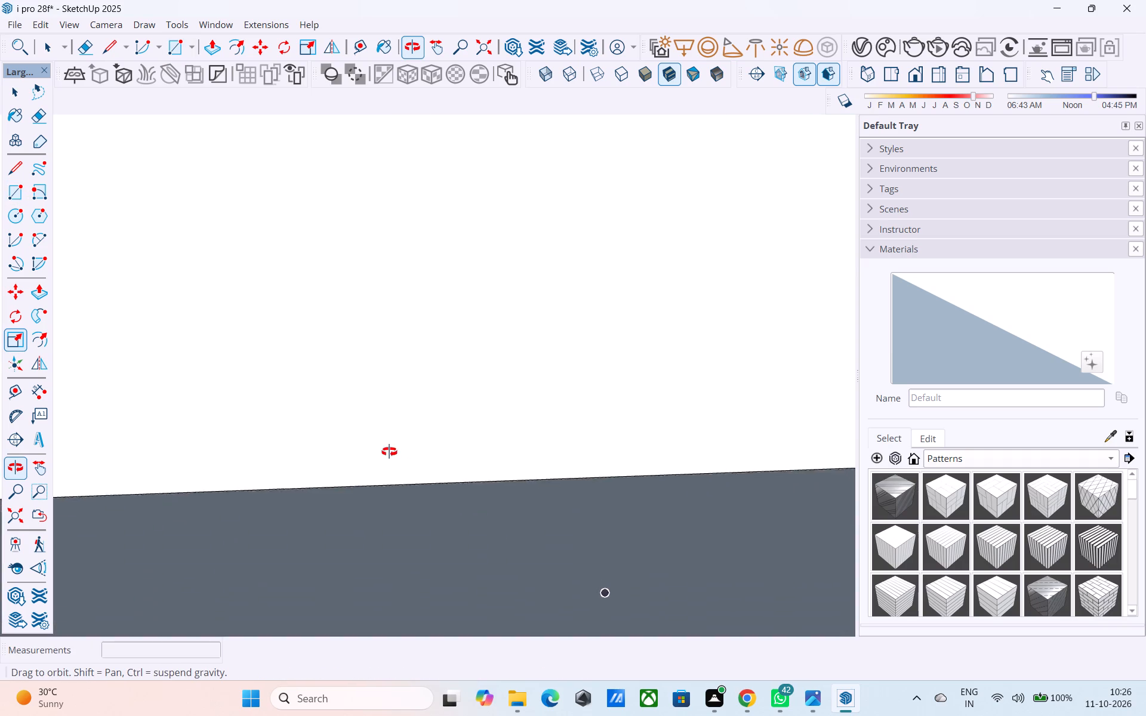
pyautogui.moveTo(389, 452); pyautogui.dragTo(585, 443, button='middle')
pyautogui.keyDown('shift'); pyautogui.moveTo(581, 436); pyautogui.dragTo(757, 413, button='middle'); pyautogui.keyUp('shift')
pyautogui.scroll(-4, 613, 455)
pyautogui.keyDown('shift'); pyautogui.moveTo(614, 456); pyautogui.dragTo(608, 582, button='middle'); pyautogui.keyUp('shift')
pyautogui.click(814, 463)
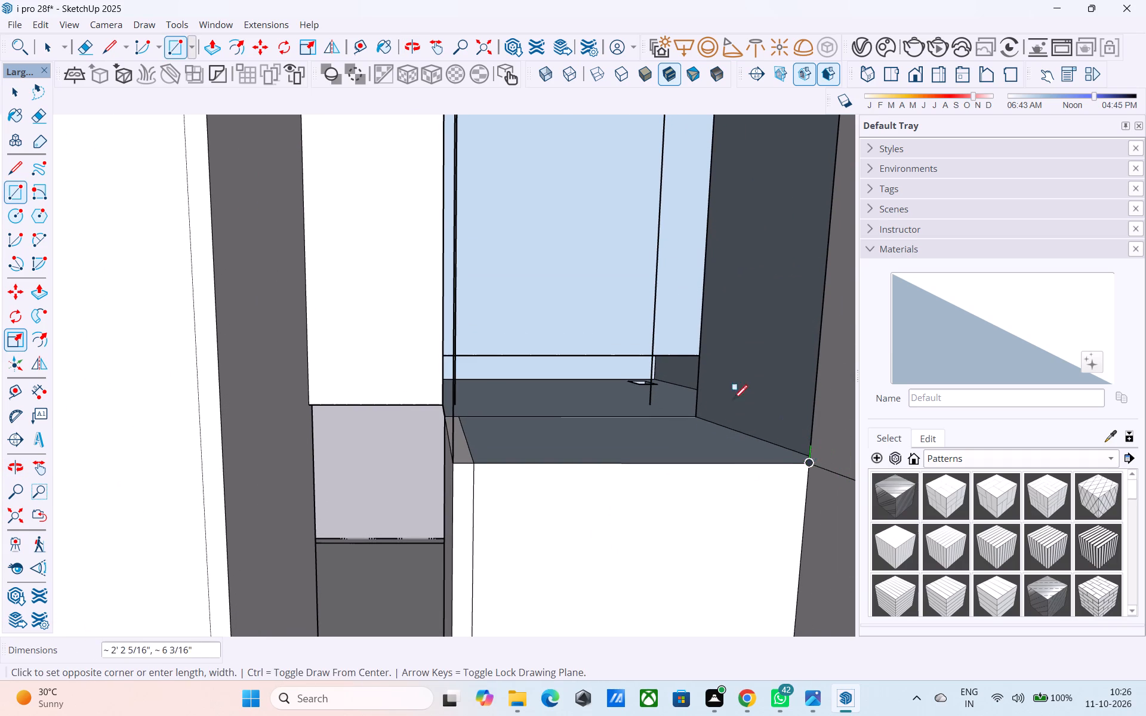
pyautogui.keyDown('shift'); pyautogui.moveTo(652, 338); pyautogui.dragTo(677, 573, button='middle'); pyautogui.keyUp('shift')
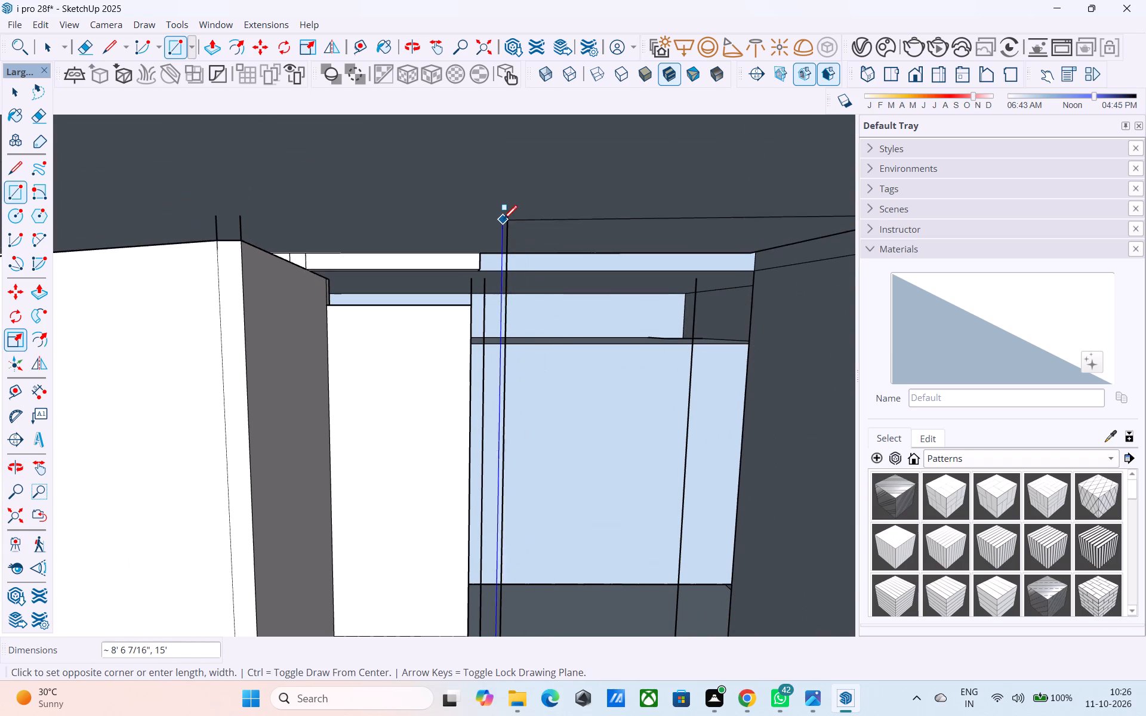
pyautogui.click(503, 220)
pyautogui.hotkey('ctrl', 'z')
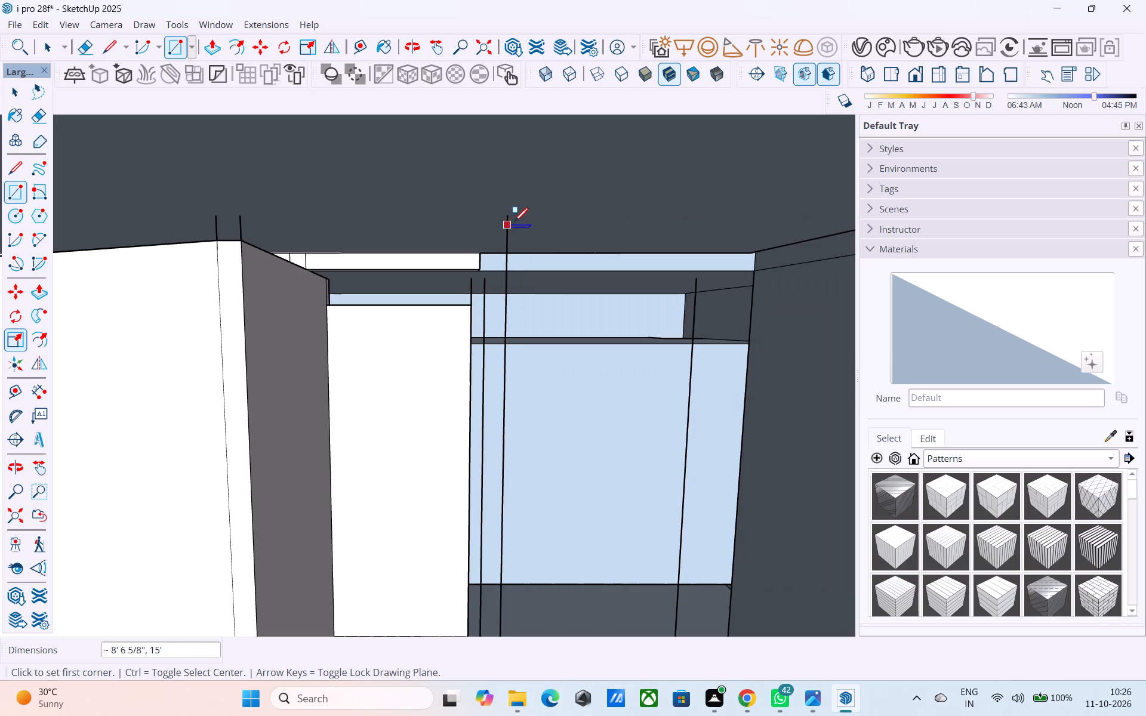
# Draw a vertical rectangle about 8' 6" wide from the wall line's ceiling end down to the lower wall's opposite top corner.
pyautogui.click(510, 216)
pyautogui.keyDown('shift'); pyautogui.moveTo(682, 437); pyautogui.dragTo(503, 139, button='middle'); pyautogui.keyUp('shift')
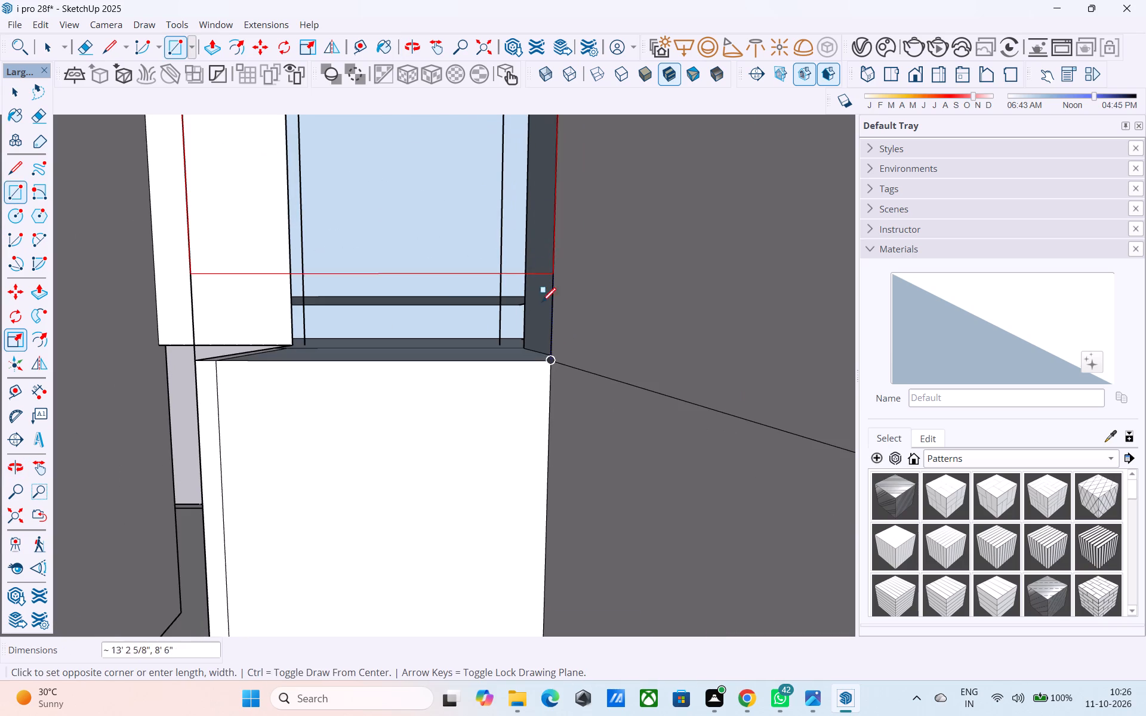
pyautogui.click(547, 366)
# Draw an adjoining vertical rectangle from the new wall face's ceiling corner to the base corner of the neighbouring wall, closing the side opening.
pyautogui.moveTo(292, 297); pyautogui.dragTo(309, 387, button='middle')
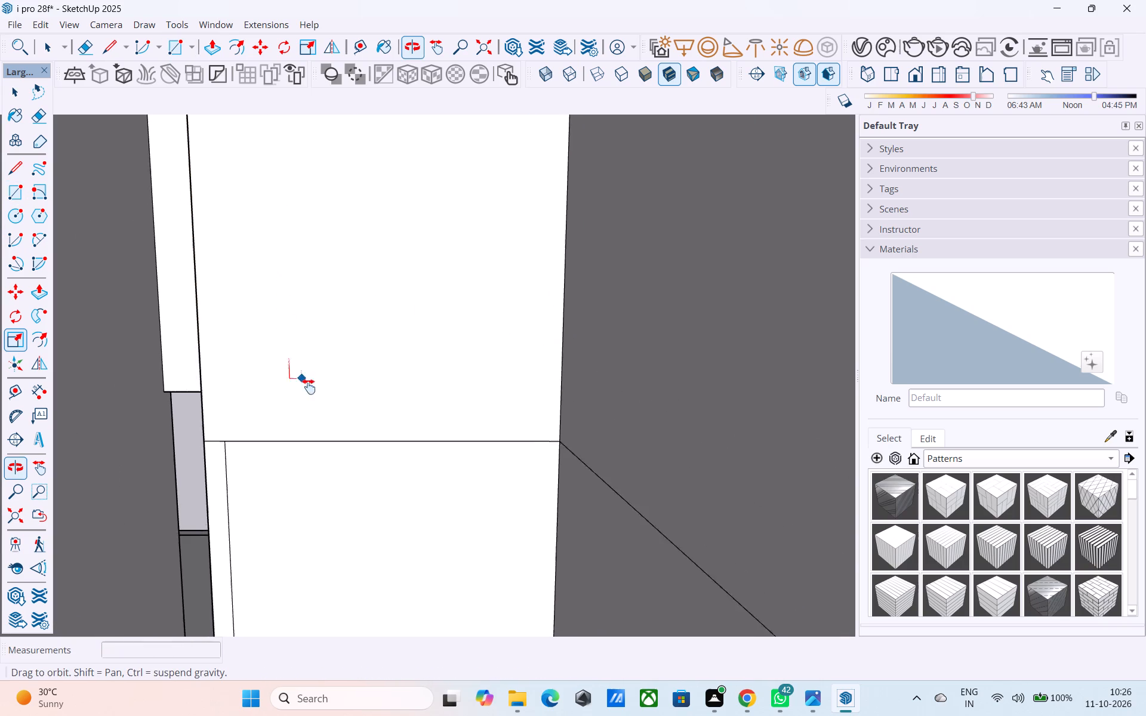
pyautogui.moveTo(309, 387); pyautogui.dragTo(631, 369, button='middle')
pyautogui.scroll(-2, 376, 370)
pyautogui.keyDown('shift'); pyautogui.moveTo(371, 372); pyautogui.dragTo(506, 563, button='middle'); pyautogui.keyUp('shift')
pyautogui.moveTo(453, 437); pyautogui.dragTo(455, 505, button='middle')
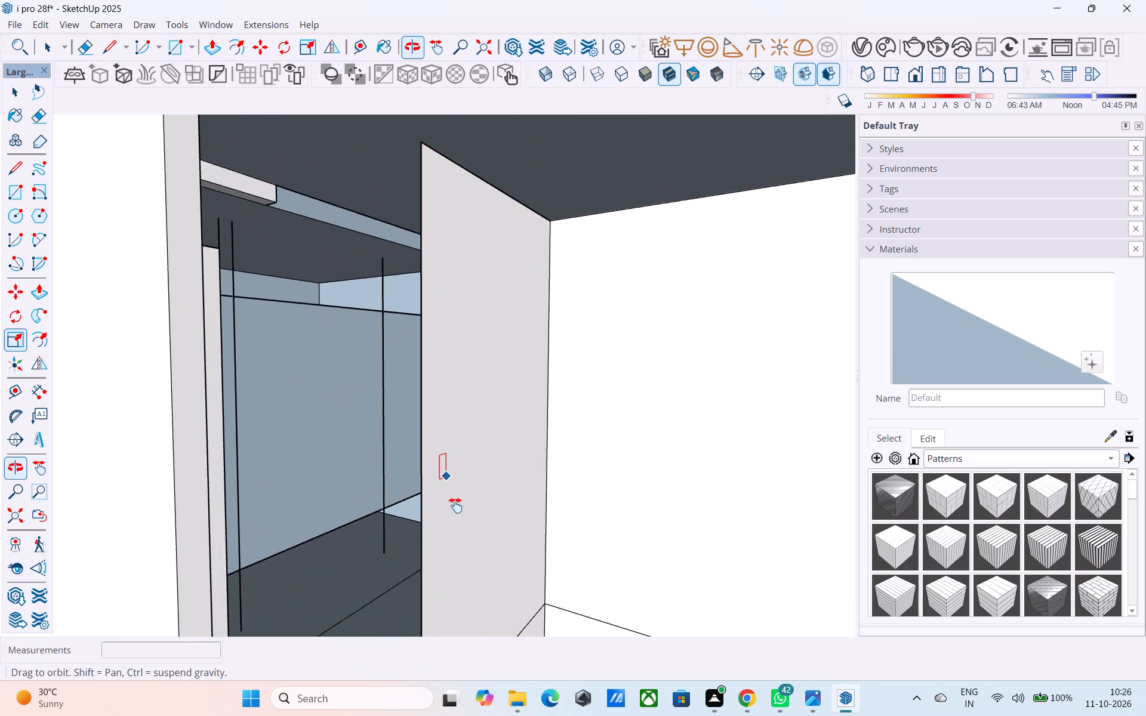
pyautogui.moveTo(455, 505); pyautogui.dragTo(467, 522, button='middle')
pyautogui.click(443, 195)
pyautogui.keyDown('shift'); pyautogui.moveTo(393, 238); pyautogui.dragTo(361, 145, button='middle'); pyautogui.keyUp('shift')
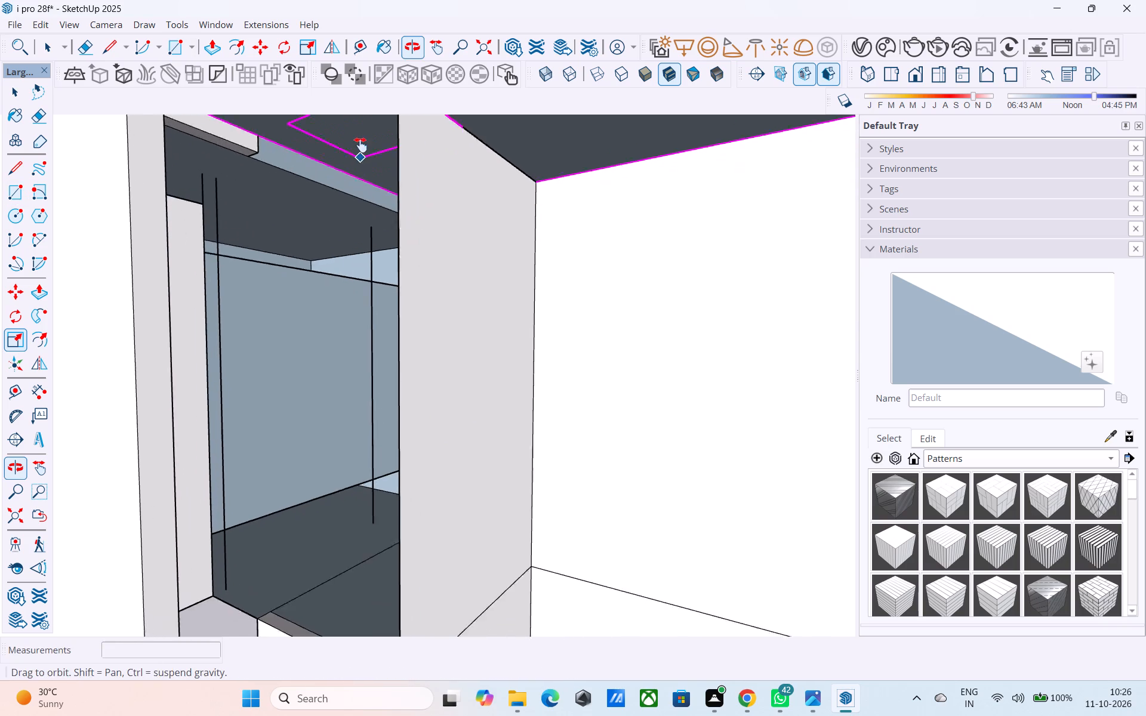
pyautogui.keyDown('shift'); pyautogui.moveTo(361, 145); pyautogui.dragTo(365, 137, button='middle'); pyautogui.keyUp('shift')
pyautogui.click(217, 563)
pyautogui.keyDown('shift'); pyautogui.moveTo(392, 455); pyautogui.dragTo(295, 447, button='middle'); pyautogui.keyUp('shift')
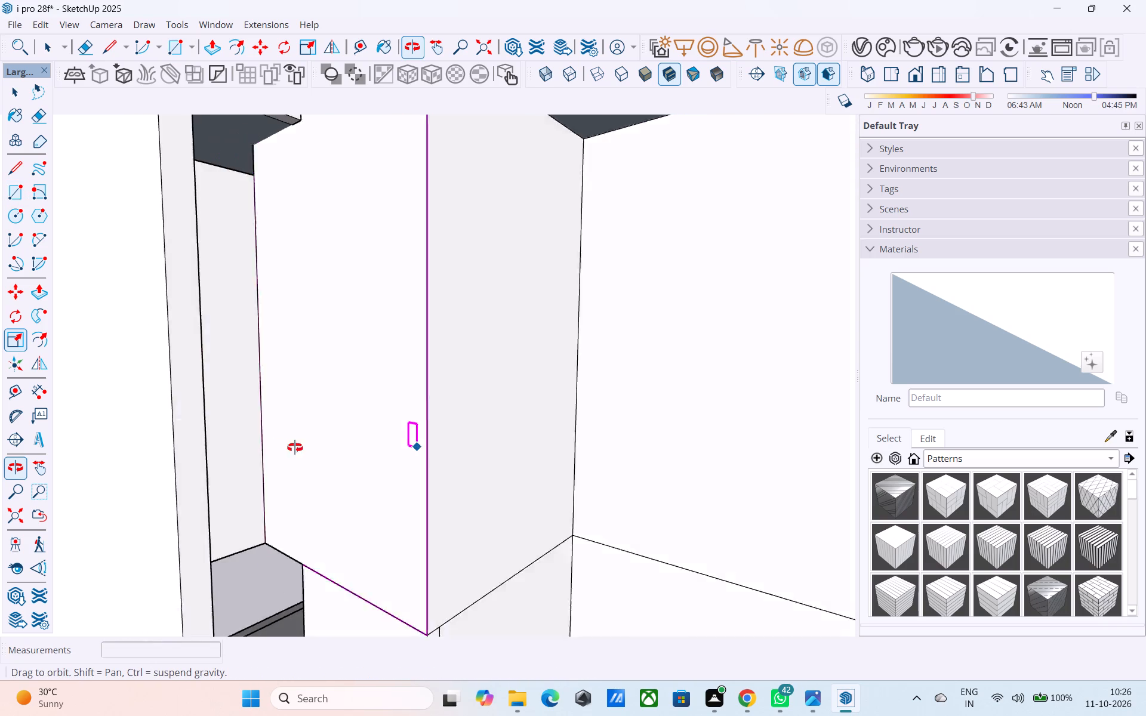
pyautogui.keyDown('shift'); pyautogui.moveTo(295, 447); pyautogui.dragTo(230, 366, button='middle'); pyautogui.keyUp('shift')
pyautogui.moveTo(279, 341); pyautogui.dragTo(270, 359, button='middle')
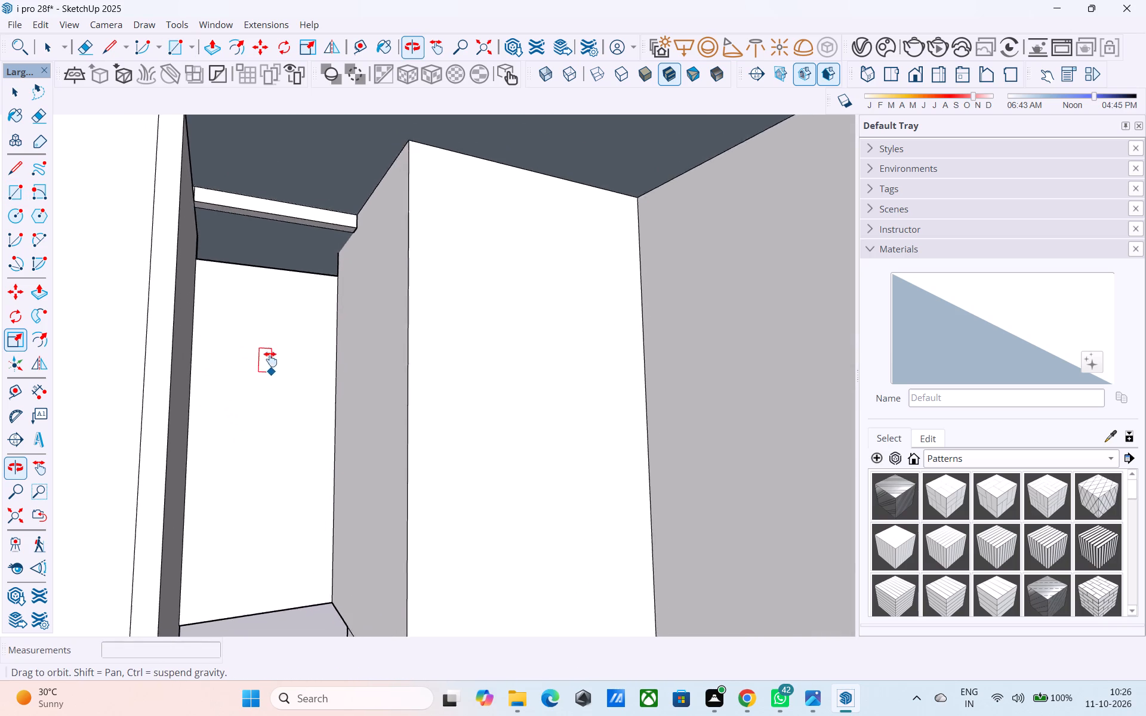
pyautogui.moveTo(270, 359); pyautogui.dragTo(246, 186, button='middle')
pyautogui.scroll(14, 285, 477)
pyautogui.press('space')
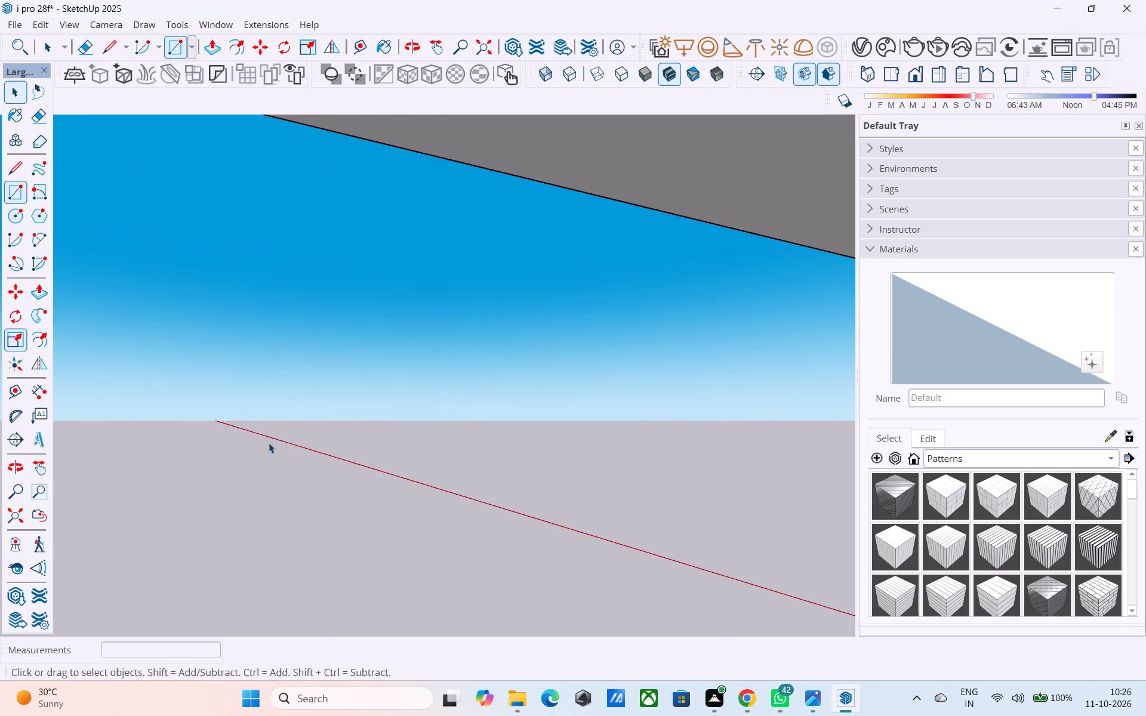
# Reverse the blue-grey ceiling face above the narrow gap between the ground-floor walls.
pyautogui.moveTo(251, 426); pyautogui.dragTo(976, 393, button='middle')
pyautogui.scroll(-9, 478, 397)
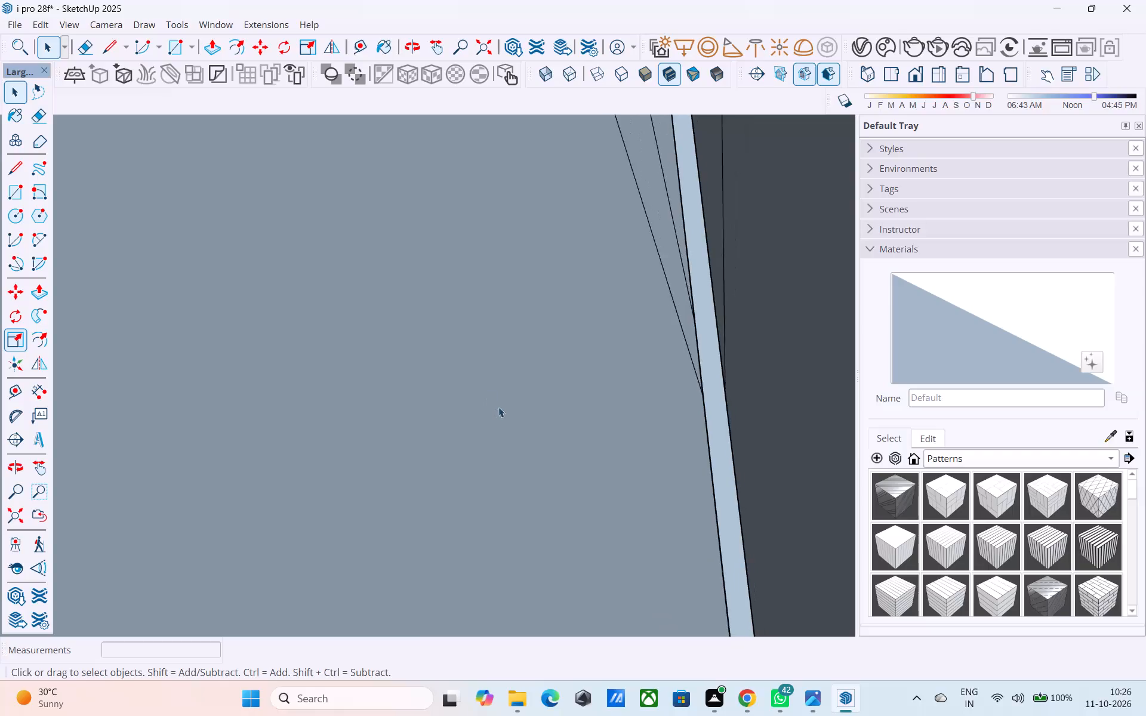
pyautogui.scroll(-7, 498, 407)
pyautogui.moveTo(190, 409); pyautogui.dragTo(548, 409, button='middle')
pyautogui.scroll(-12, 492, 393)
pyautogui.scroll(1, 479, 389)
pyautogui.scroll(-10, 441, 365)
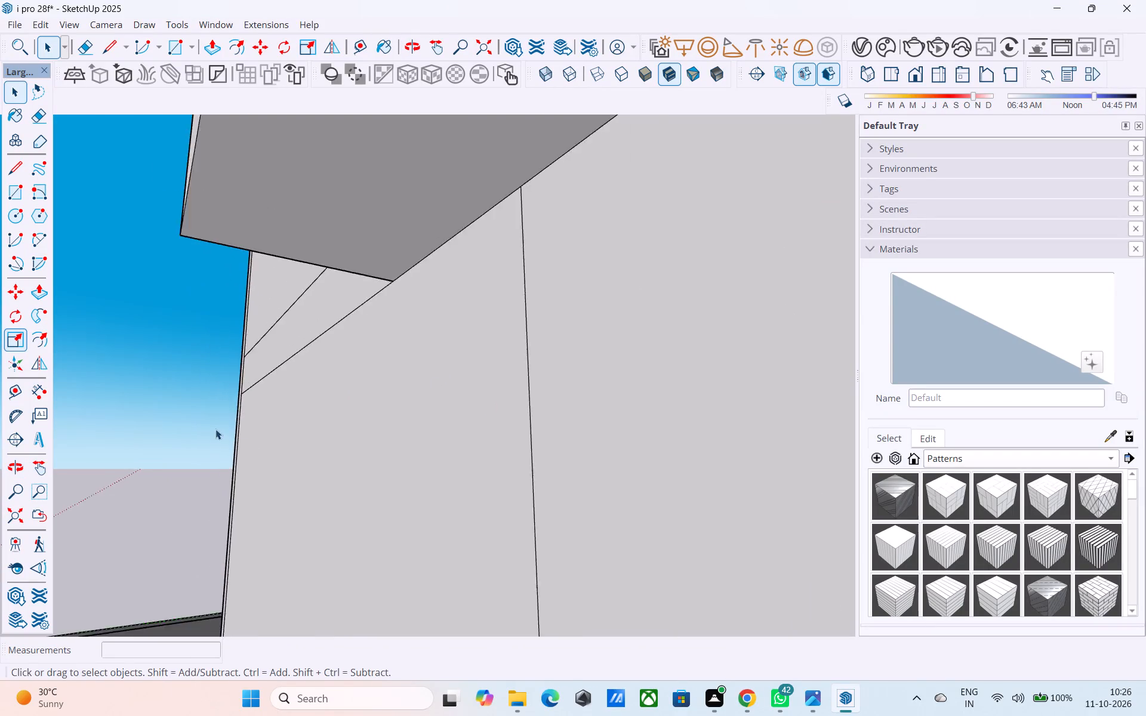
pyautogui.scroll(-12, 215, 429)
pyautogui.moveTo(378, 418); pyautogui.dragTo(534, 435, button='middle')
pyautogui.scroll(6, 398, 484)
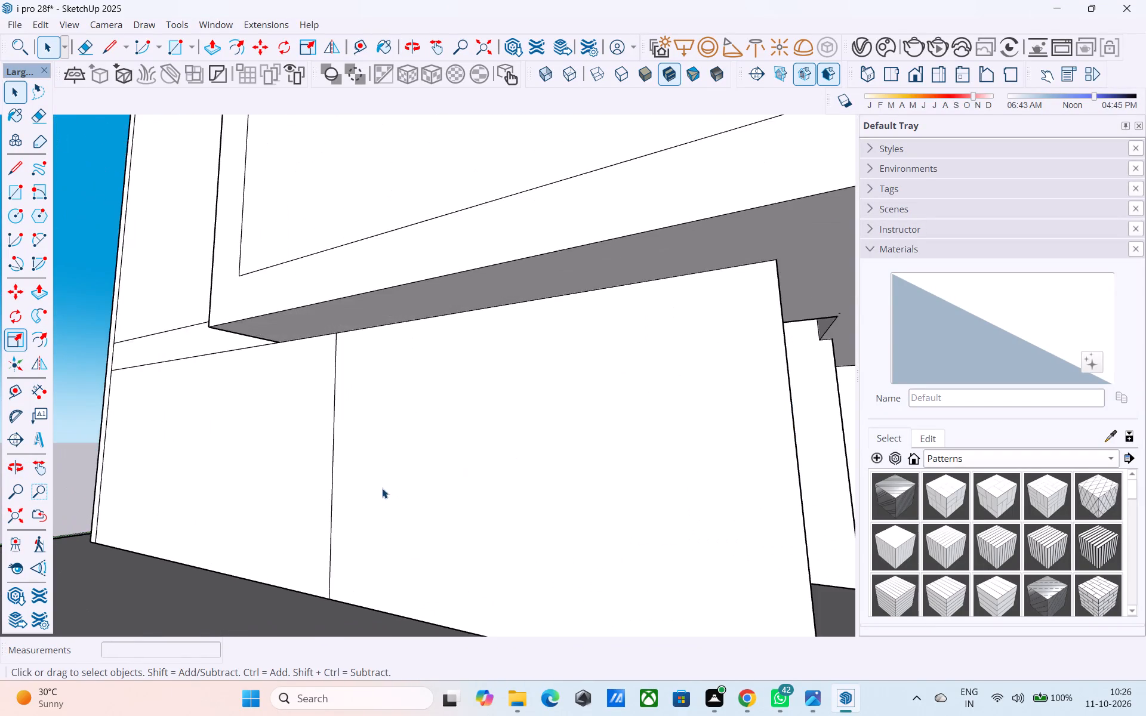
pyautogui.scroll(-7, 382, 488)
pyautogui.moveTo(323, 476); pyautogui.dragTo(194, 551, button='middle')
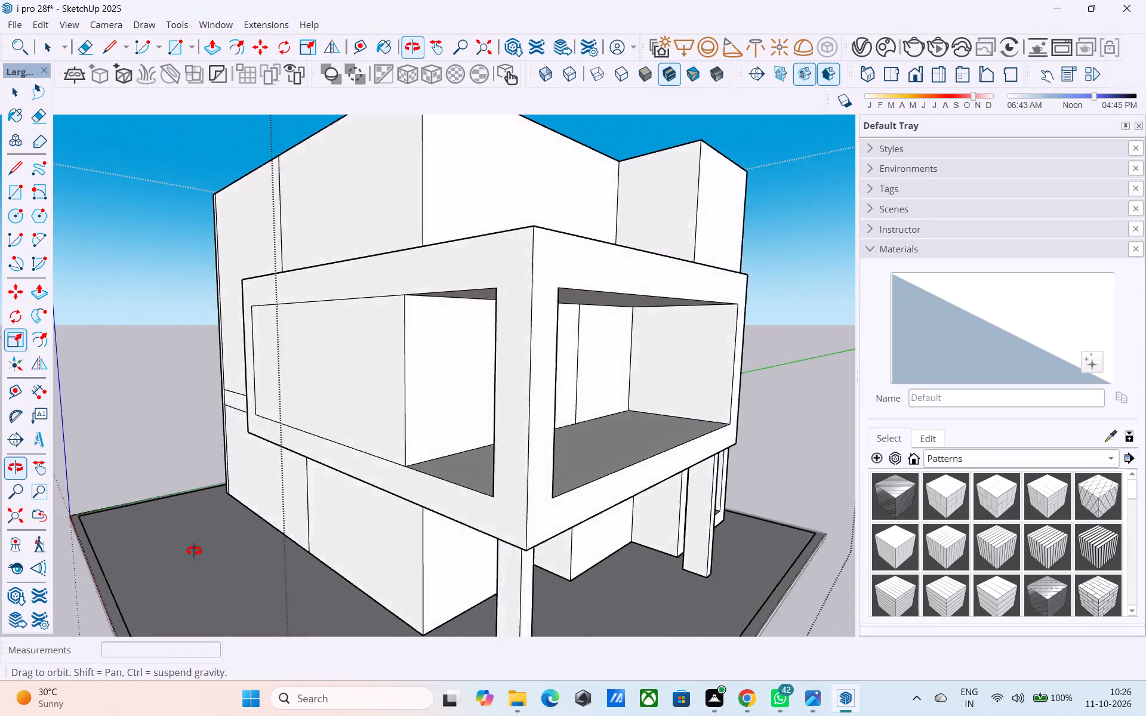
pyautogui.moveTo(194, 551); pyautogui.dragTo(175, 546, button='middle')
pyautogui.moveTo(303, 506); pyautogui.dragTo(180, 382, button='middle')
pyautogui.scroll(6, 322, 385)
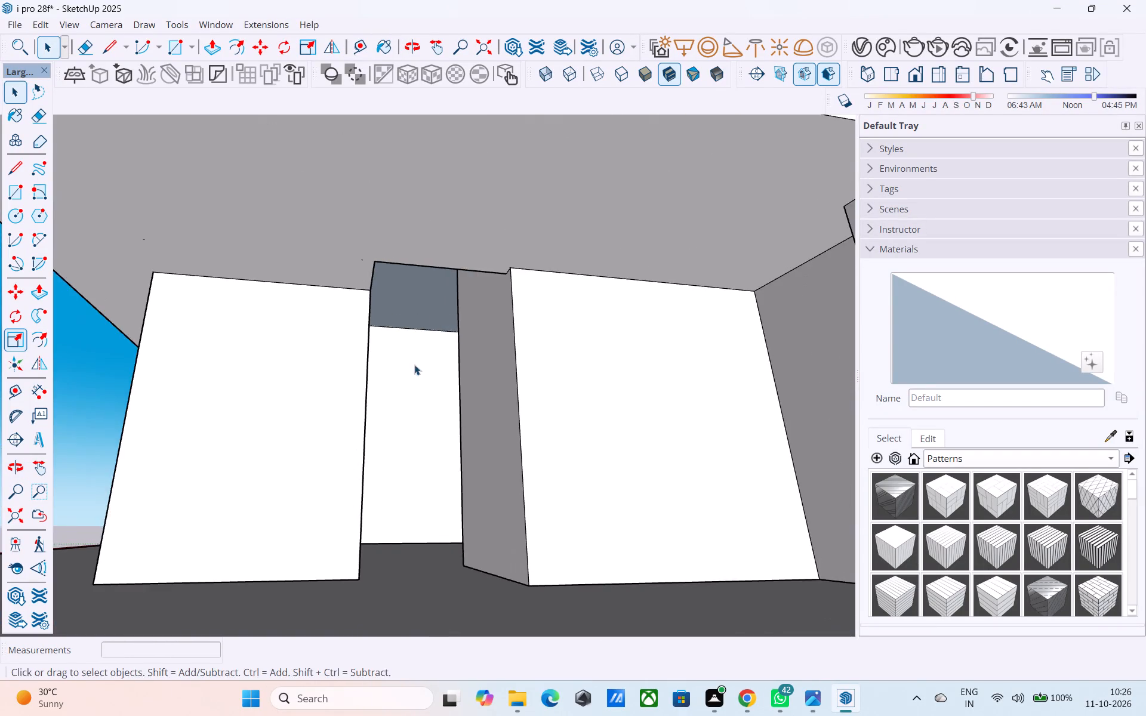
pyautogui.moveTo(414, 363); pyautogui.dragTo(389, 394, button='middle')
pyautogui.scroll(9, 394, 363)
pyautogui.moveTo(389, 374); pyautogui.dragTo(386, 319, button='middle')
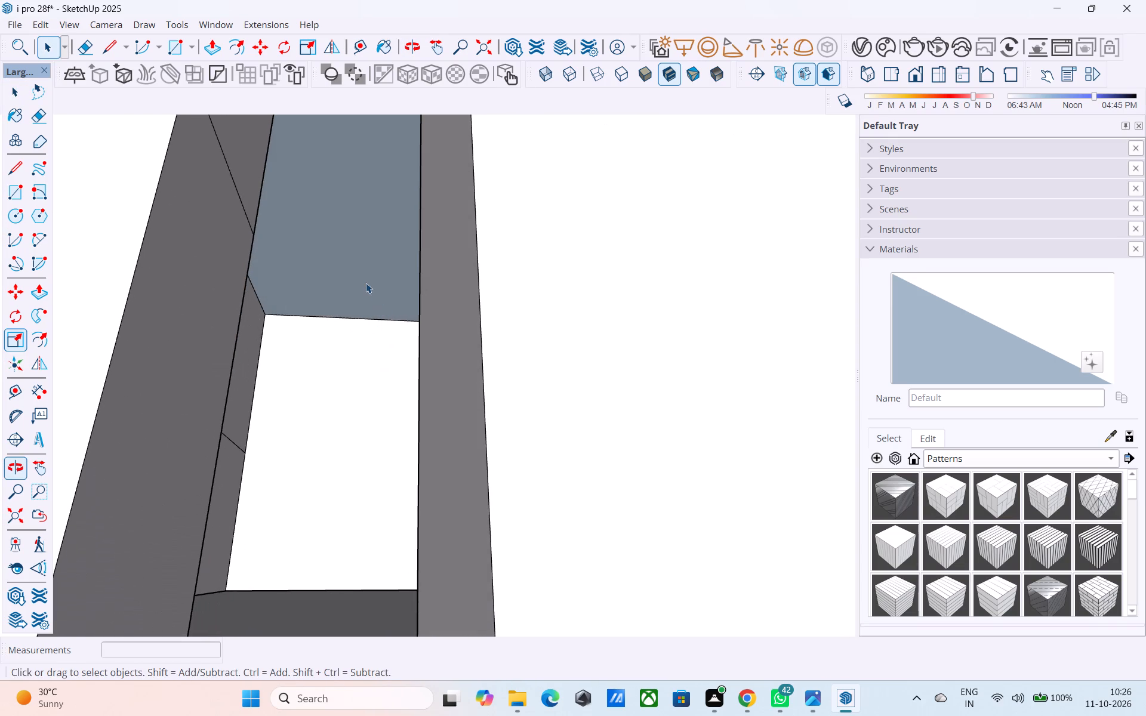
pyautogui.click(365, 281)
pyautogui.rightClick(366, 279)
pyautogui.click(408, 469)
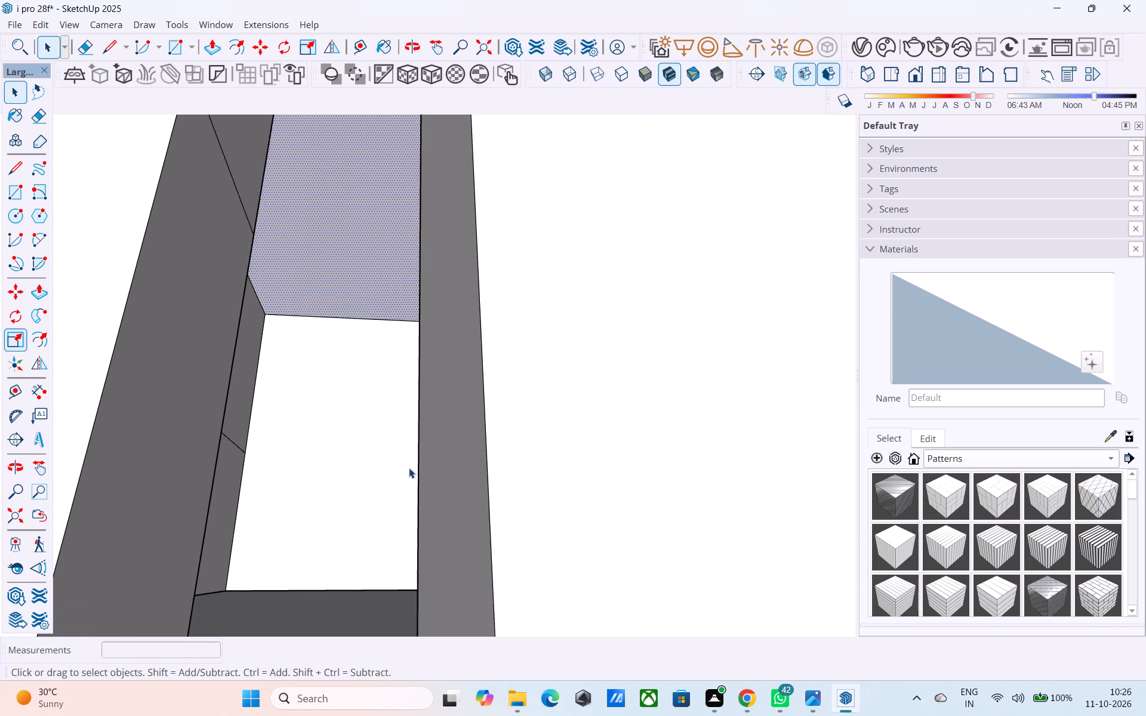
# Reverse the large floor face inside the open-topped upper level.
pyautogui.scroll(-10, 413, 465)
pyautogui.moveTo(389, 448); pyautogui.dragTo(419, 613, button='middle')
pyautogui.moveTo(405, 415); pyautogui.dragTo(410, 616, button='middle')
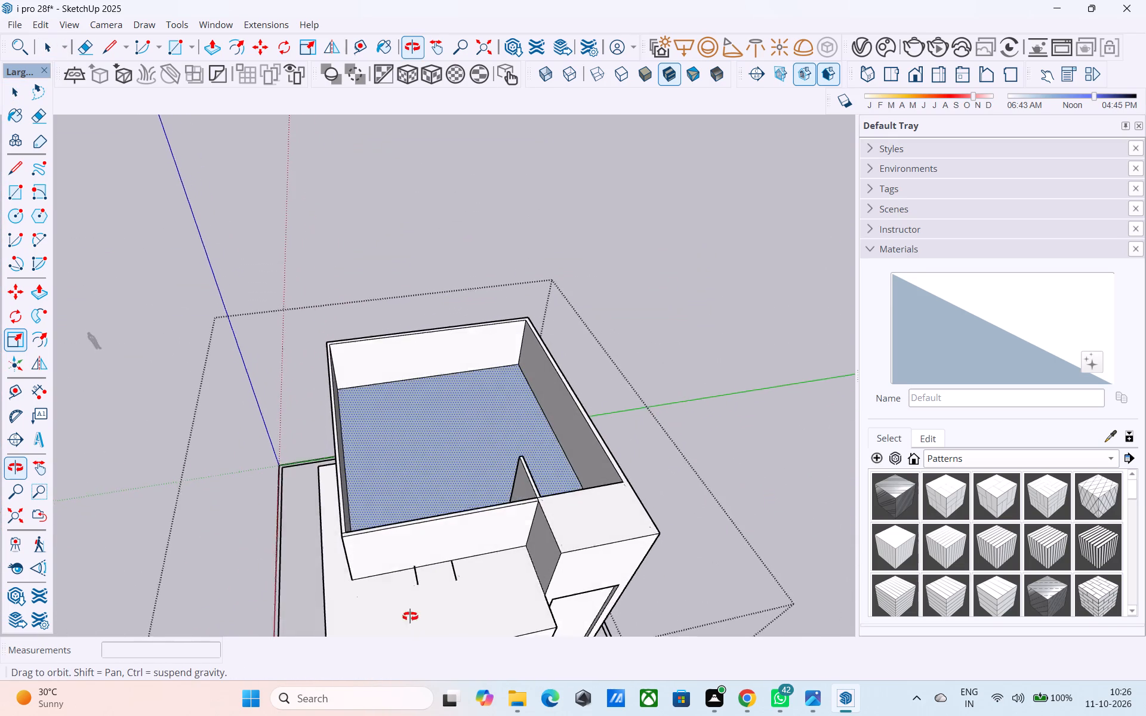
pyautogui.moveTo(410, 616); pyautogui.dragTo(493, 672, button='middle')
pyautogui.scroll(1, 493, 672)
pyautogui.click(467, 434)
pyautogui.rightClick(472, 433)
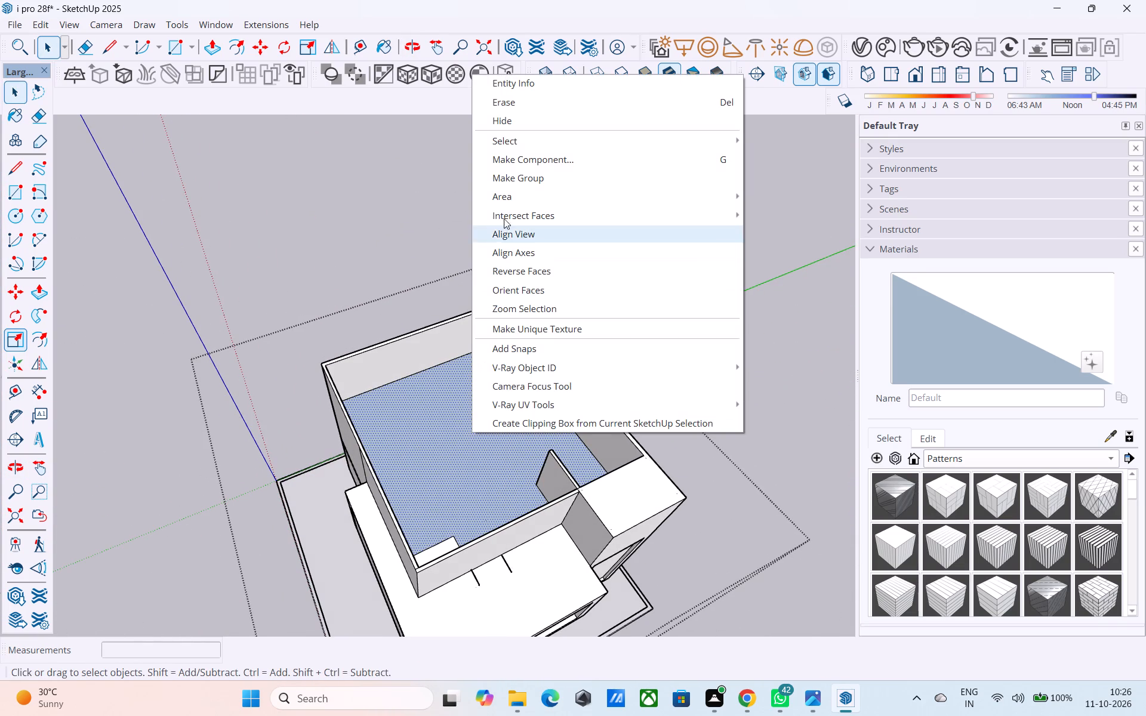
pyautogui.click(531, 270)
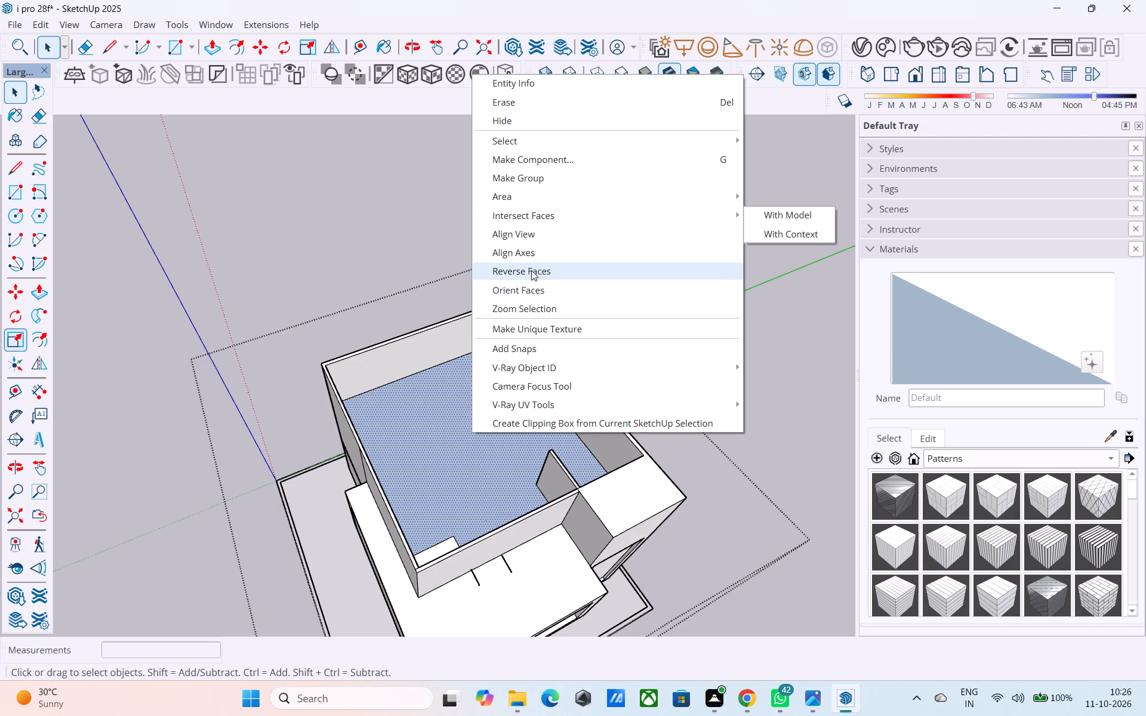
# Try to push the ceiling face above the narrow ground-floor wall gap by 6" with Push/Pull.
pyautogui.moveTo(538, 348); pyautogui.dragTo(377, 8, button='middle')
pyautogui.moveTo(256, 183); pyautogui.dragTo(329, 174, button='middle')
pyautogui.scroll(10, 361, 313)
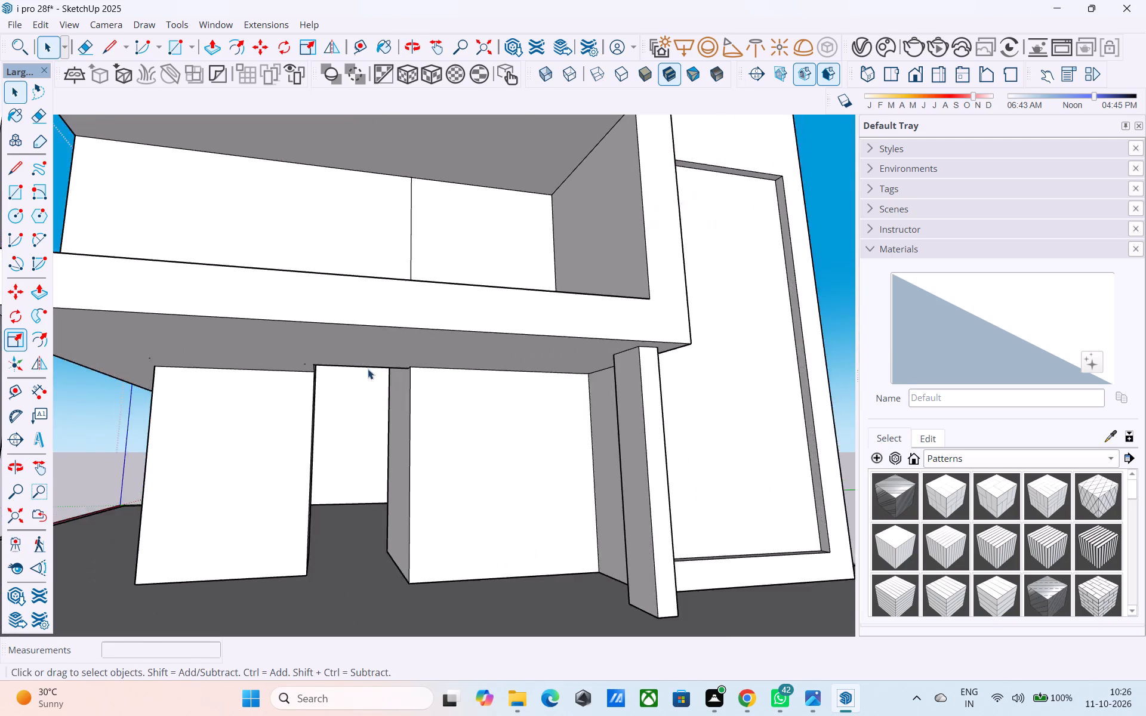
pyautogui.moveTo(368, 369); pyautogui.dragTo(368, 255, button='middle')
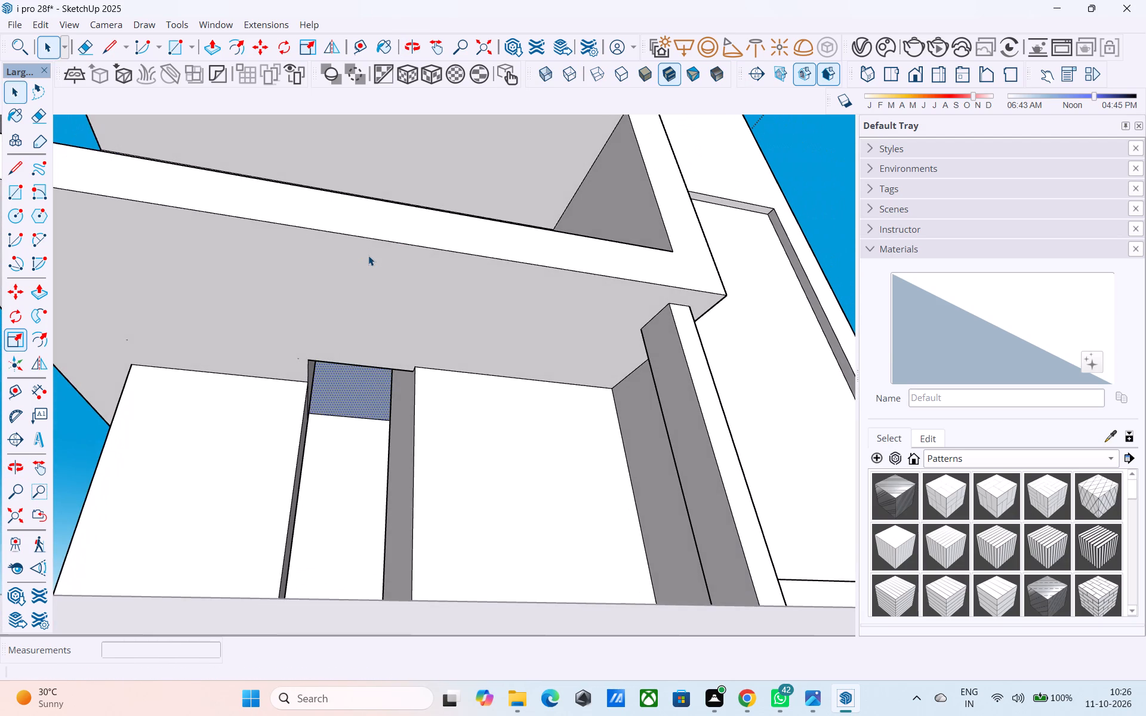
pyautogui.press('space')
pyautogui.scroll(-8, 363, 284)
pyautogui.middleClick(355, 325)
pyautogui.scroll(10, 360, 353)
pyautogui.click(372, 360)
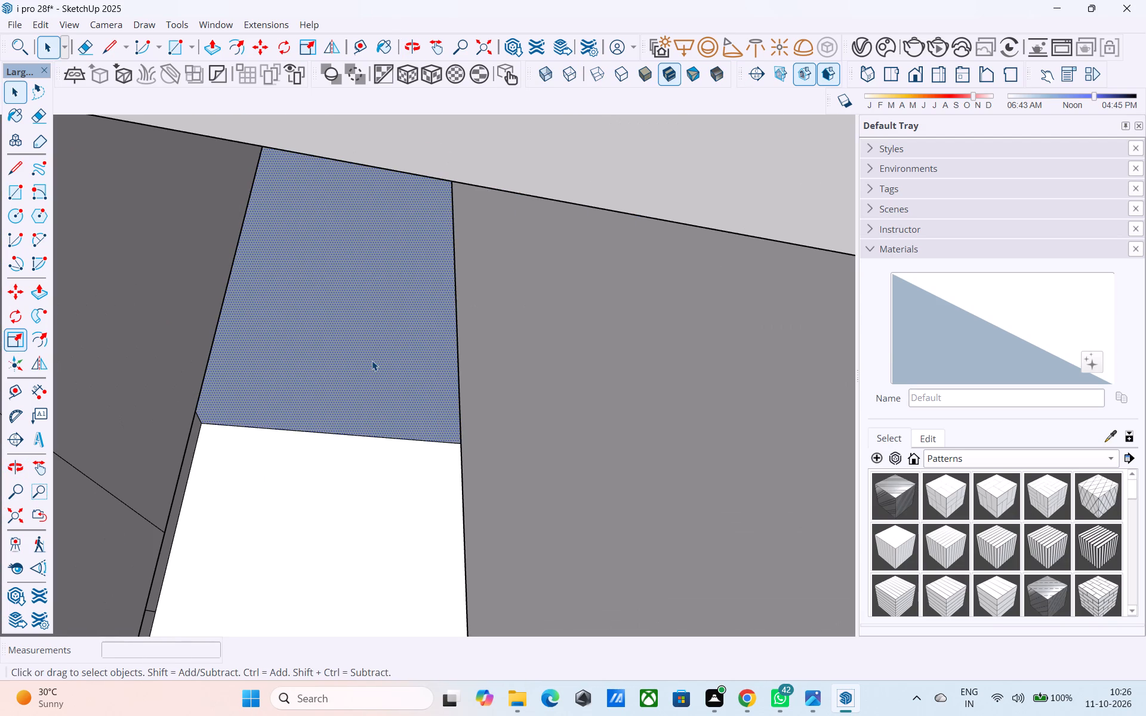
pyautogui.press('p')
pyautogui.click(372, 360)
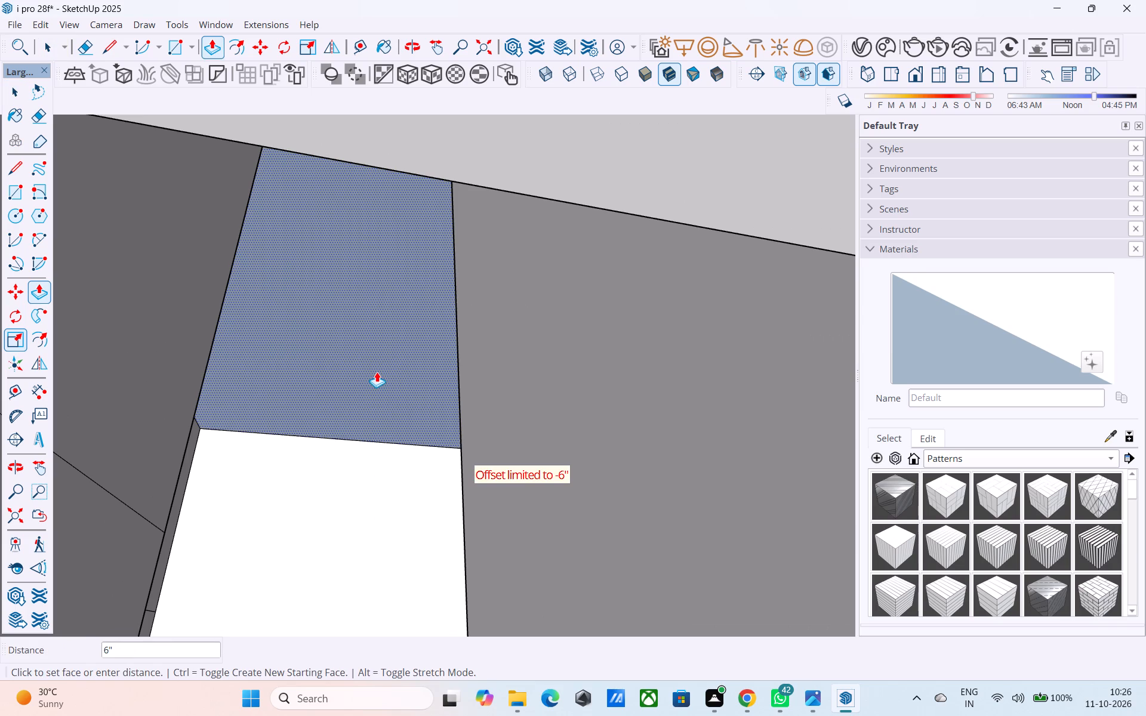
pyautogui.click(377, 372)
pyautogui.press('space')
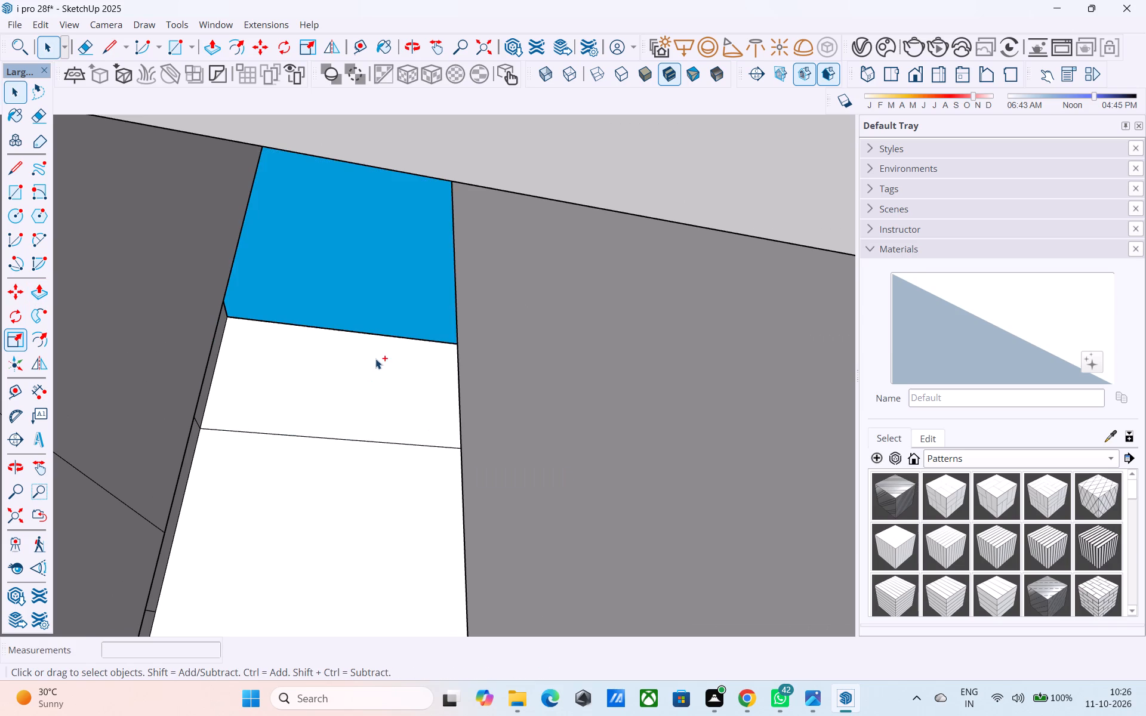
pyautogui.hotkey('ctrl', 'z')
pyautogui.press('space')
# Switch to the standard front view and examine the open upper floor and the house exterior from above.
pyautogui.scroll(1, 310, 289)
pyautogui.moveTo(309, 288); pyautogui.dragTo(348, 242, button='middle')
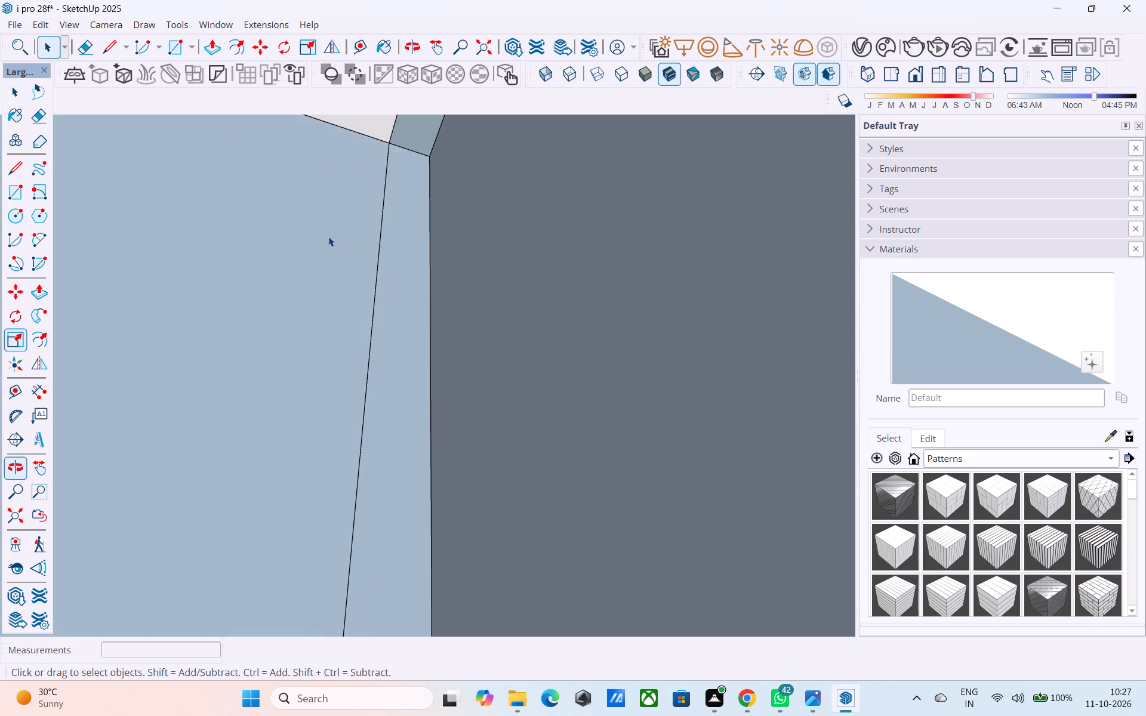
pyautogui.scroll(-20, 328, 236)
pyautogui.scroll(-20, 328, 236)
pyautogui.scroll(-6, 328, 236)
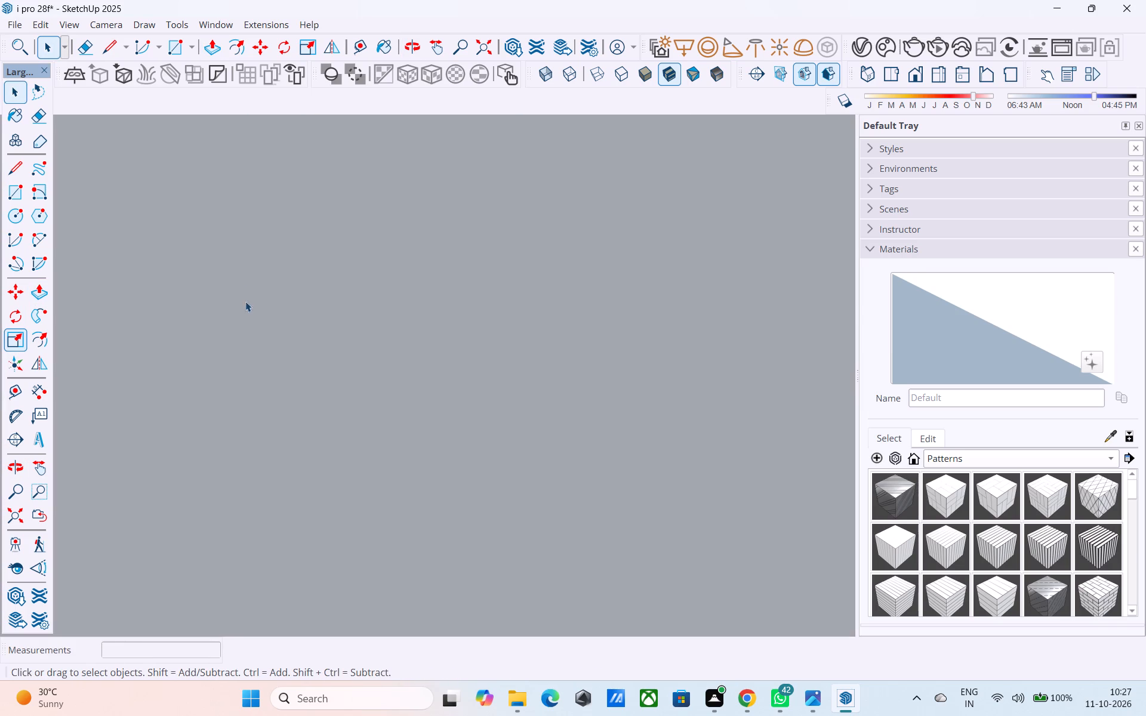
pyautogui.scroll(-11, 245, 301)
pyautogui.scroll(1, 288, 281)
pyautogui.scroll(-5, 284, 269)
pyautogui.click(915, 71)
pyautogui.scroll(-5, 534, 198)
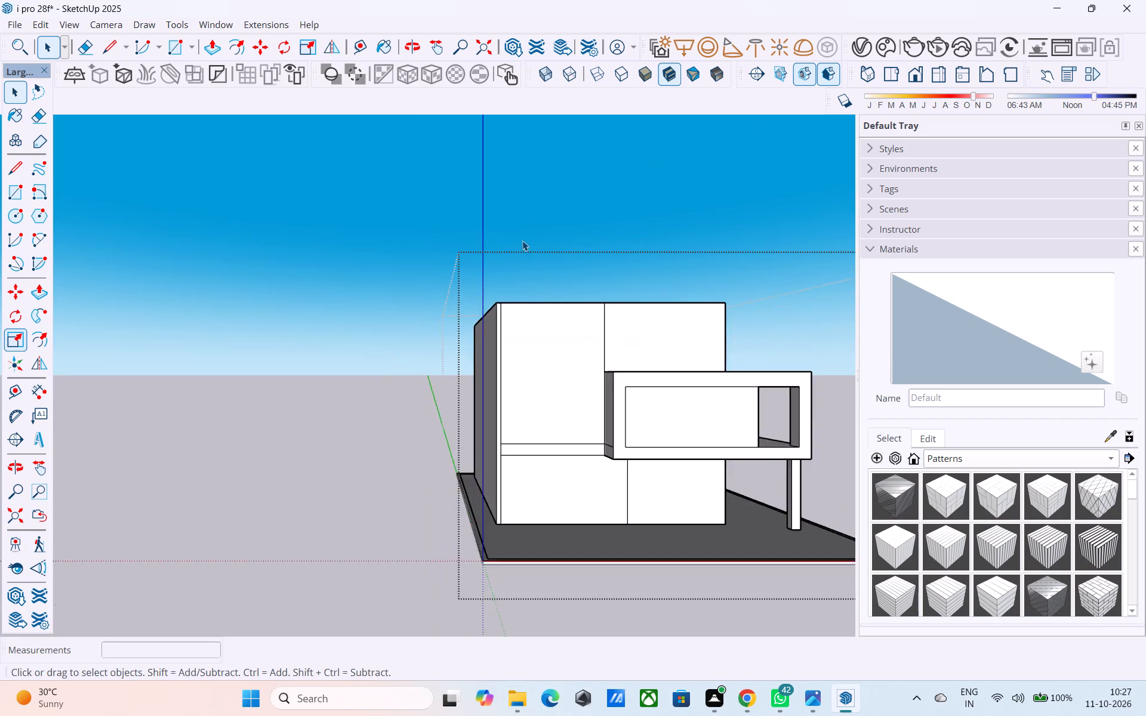
pyautogui.scroll(-6, 522, 240)
pyautogui.moveTo(610, 270); pyautogui.dragTo(662, 487, button='middle')
pyautogui.moveTo(555, 149); pyautogui.dragTo(520, 311, button='middle')
pyautogui.scroll(5, 520, 311)
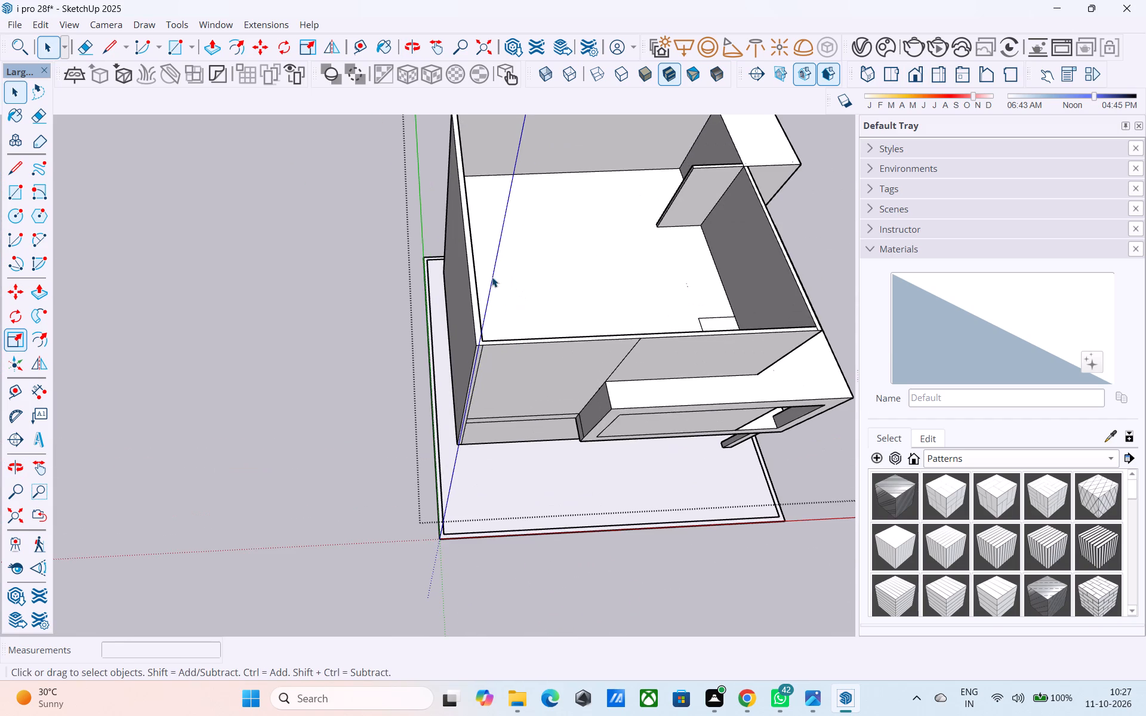
pyautogui.press('space')
pyautogui.moveTo(571, 254); pyautogui.dragTo(482, 103, button='middle')
pyautogui.scroll(1, 482, 103)
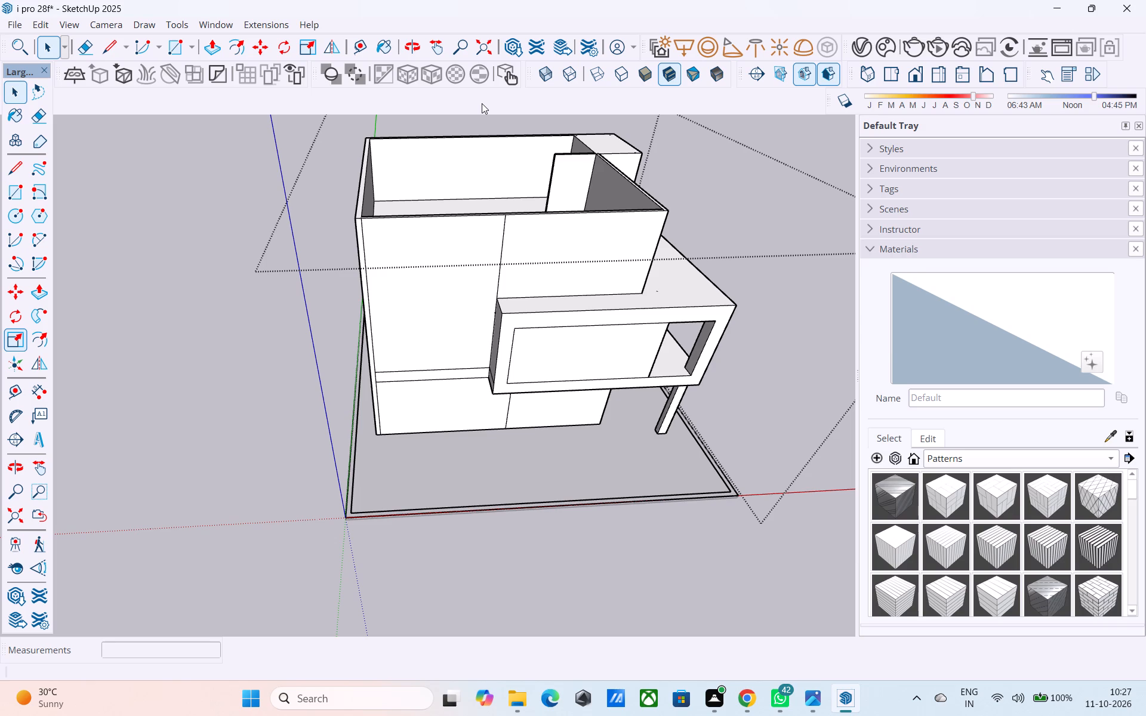
# Erase the two short stray wall edges protruding on top of the projecting lower roof slab.
pyautogui.moveTo(479, 100); pyautogui.dragTo(435, 136, button='middle')
pyautogui.moveTo(501, 178); pyautogui.dragTo(101, 143, button='middle')
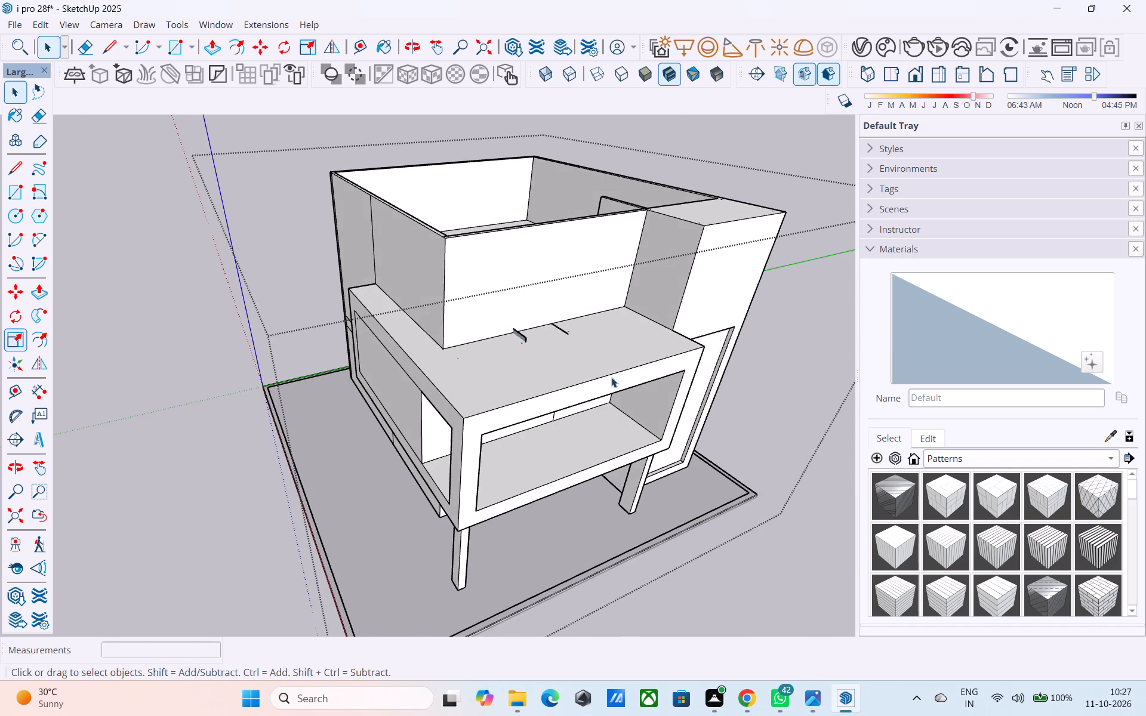
pyautogui.moveTo(606, 374); pyautogui.dragTo(601, 401, button='middle')
pyautogui.scroll(7, 520, 374)
pyautogui.press('e')
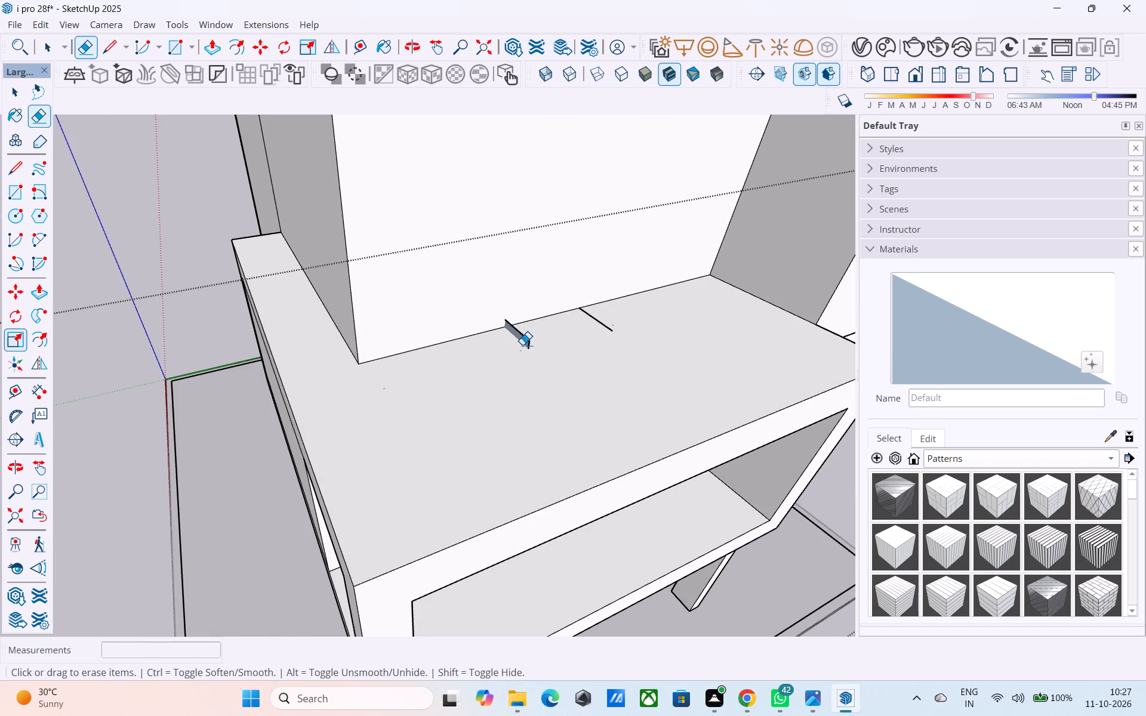
pyautogui.scroll(4, 526, 347)
pyautogui.moveTo(529, 335); pyautogui.dragTo(490, 359)
pyautogui.moveTo(523, 335); pyautogui.dragTo(534, 365)
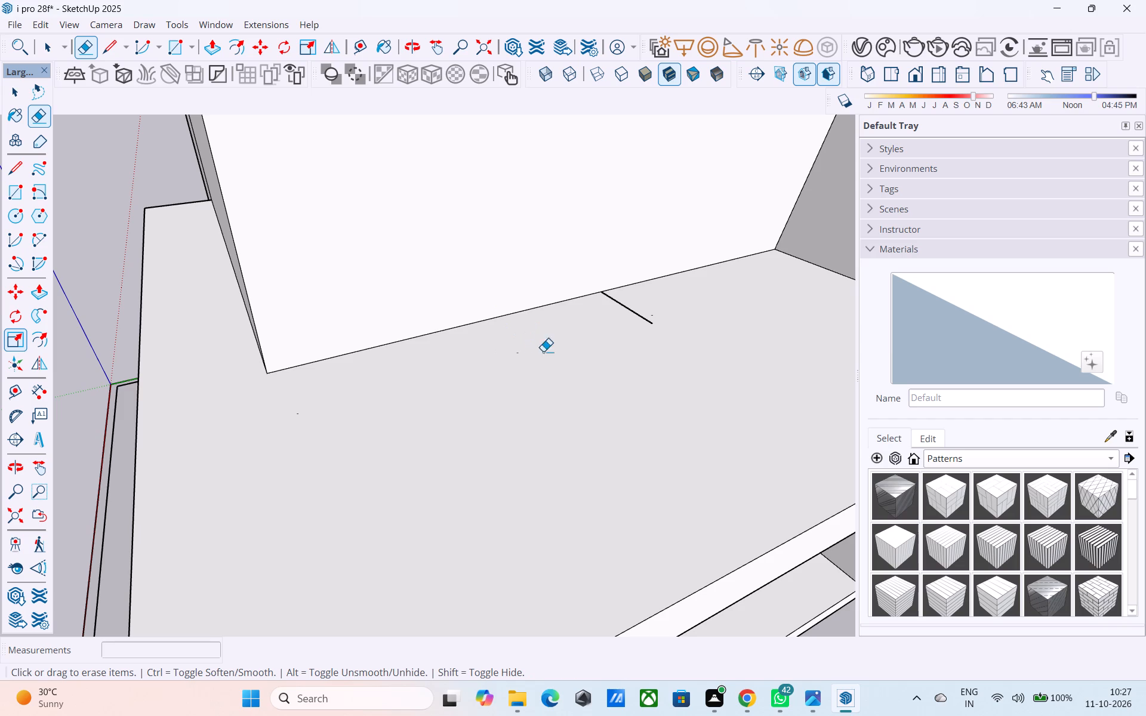
pyautogui.moveTo(628, 304); pyautogui.dragTo(623, 317)
pyautogui.press('space')
pyautogui.scroll(-1, 610, 334)
pyautogui.scroll(4, 639, 323)
pyautogui.press('e')
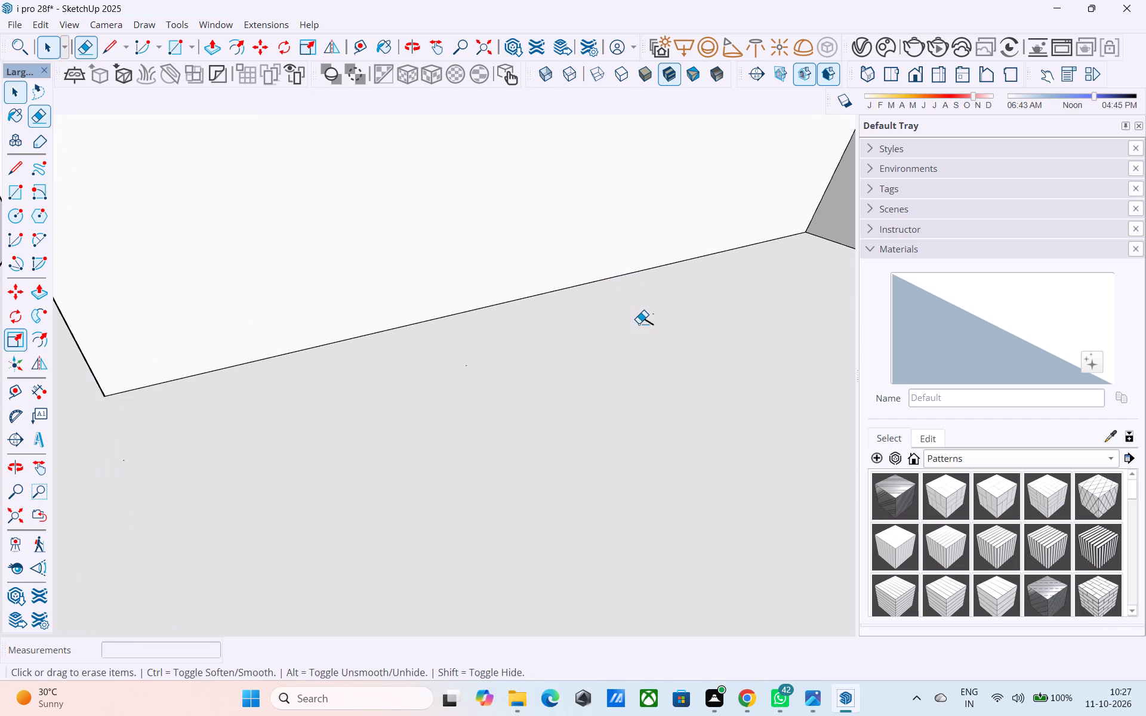
pyautogui.moveTo(639, 322); pyautogui.dragTo(660, 313)
pyautogui.press('space')
# Close the open side of the hollow ground-floor wall with a full-height rectangle about 8' 9" by 16'.
pyautogui.scroll(-3, 642, 320)
pyautogui.moveTo(637, 332); pyautogui.dragTo(500, 109, button='middle')
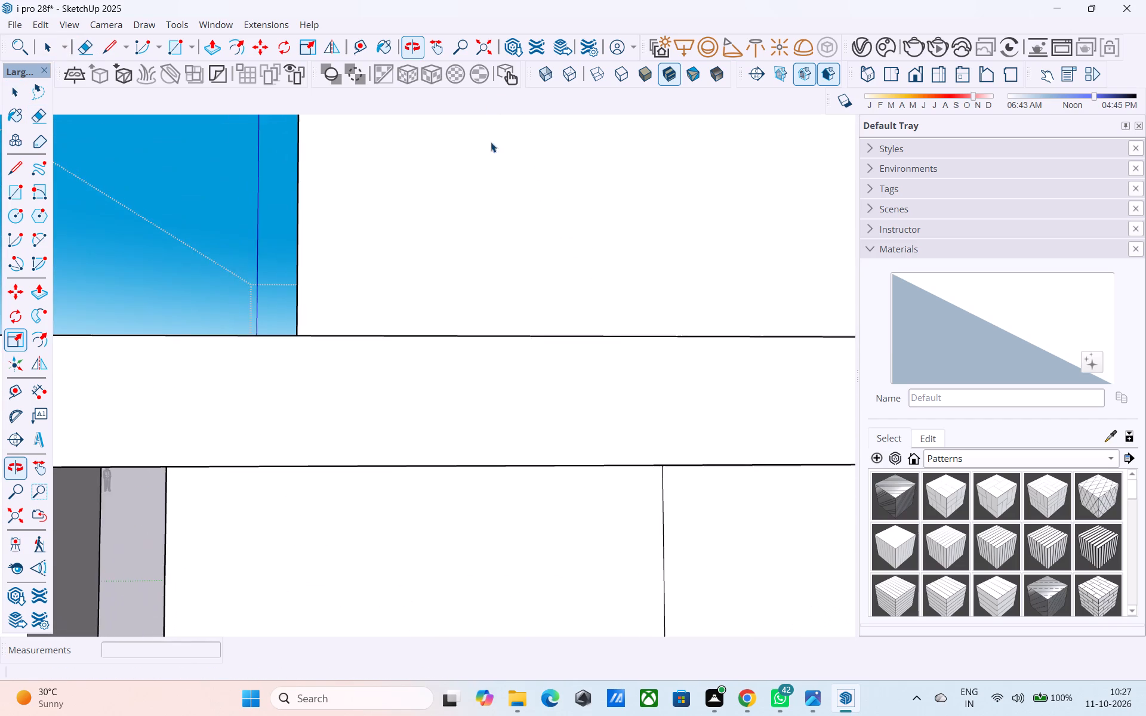
pyautogui.moveTo(520, 424); pyautogui.dragTo(494, 345, button='middle')
pyautogui.scroll(-19, 496, 351)
pyautogui.moveTo(508, 467); pyautogui.dragTo(517, 424, button='middle')
pyautogui.moveTo(593, 524); pyautogui.dragTo(486, 453, button='middle')
pyautogui.scroll(4, 470, 464)
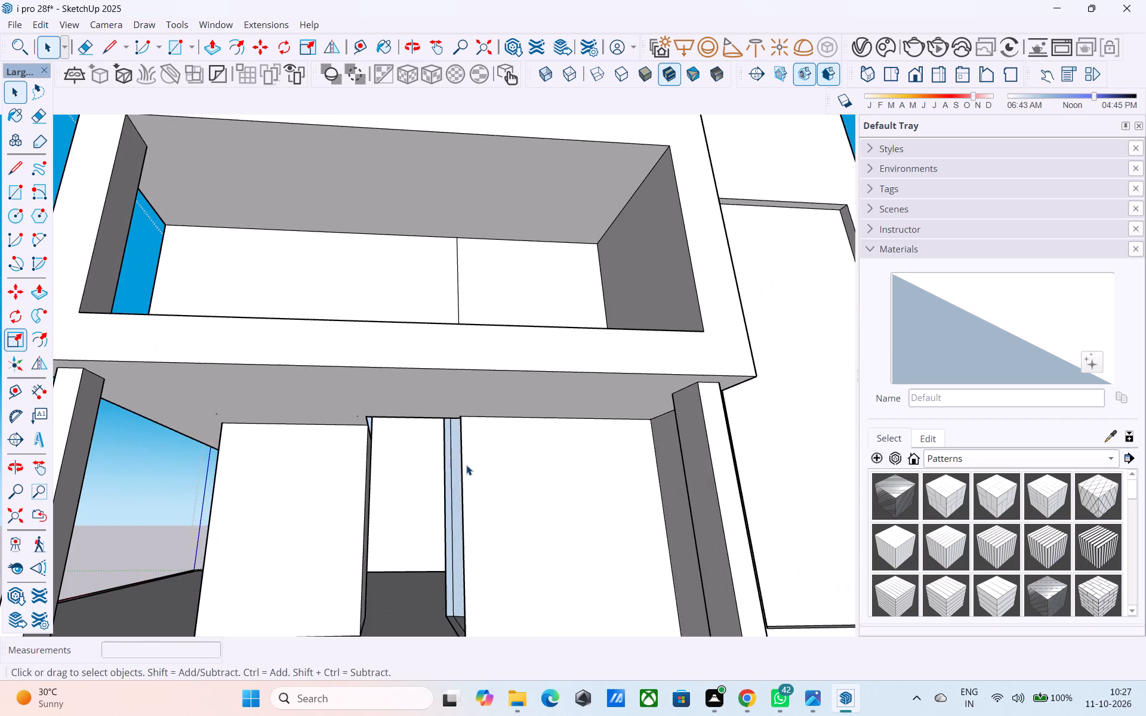
pyautogui.moveTo(466, 465); pyautogui.dragTo(698, 467, button='middle')
pyautogui.scroll(5, 507, 484)
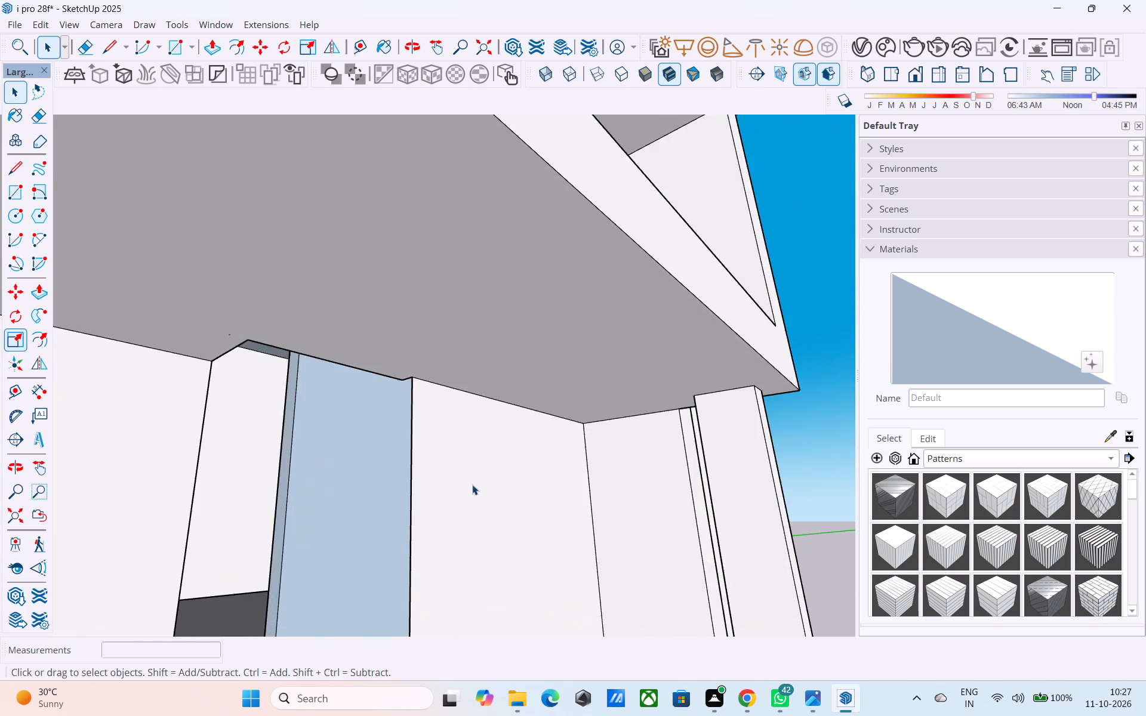
pyautogui.moveTo(463, 484); pyautogui.dragTo(546, 452, button='middle')
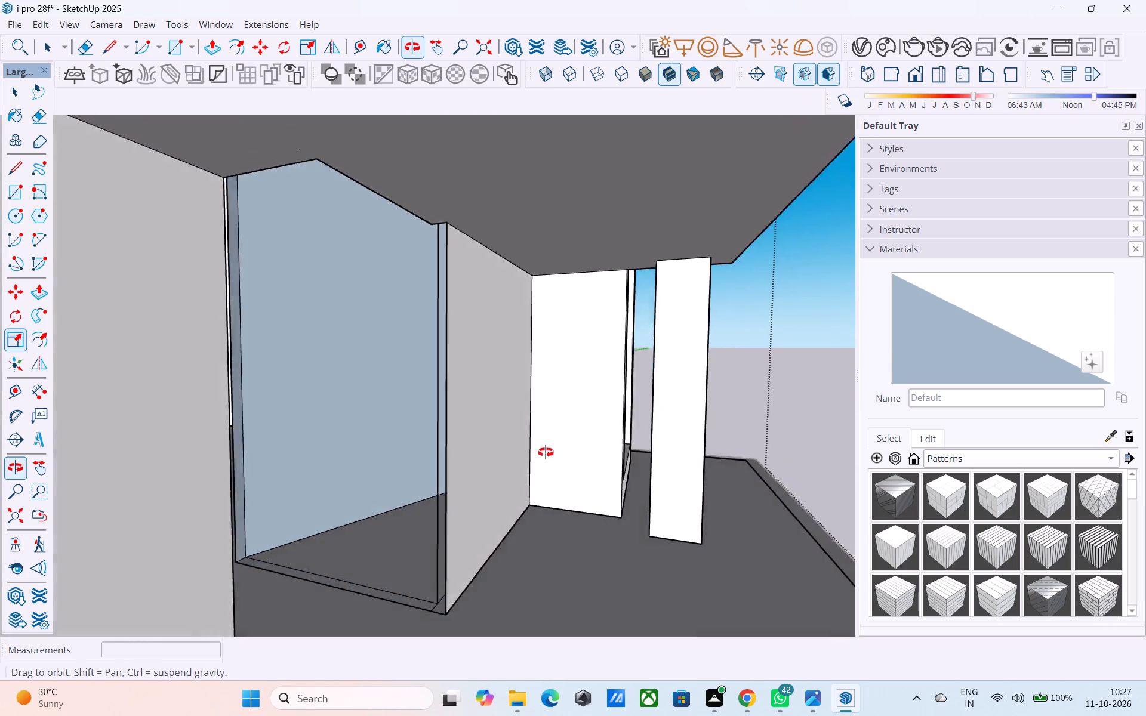
pyautogui.moveTo(546, 452); pyautogui.dragTo(593, 445, button='middle')
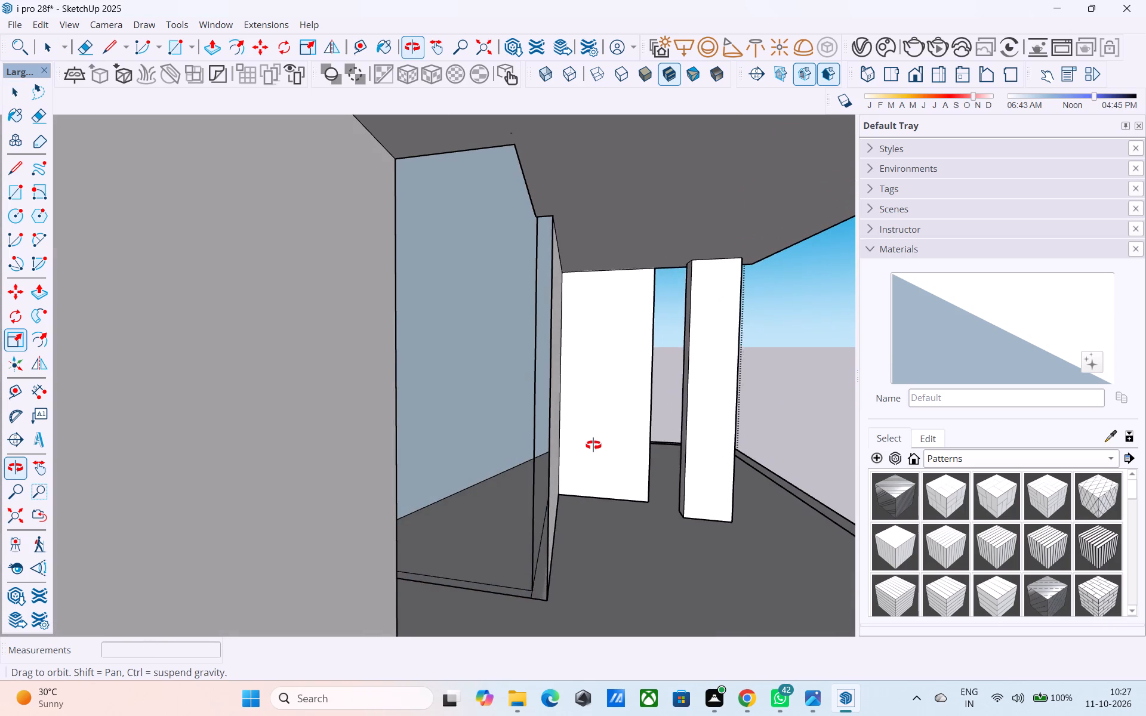
pyautogui.moveTo(593, 445); pyautogui.dragTo(595, 442, button='middle')
pyautogui.moveTo(589, 427); pyautogui.dragTo(609, 449, button='middle')
pyautogui.scroll(3, 609, 449)
pyautogui.scroll(-3, 609, 449)
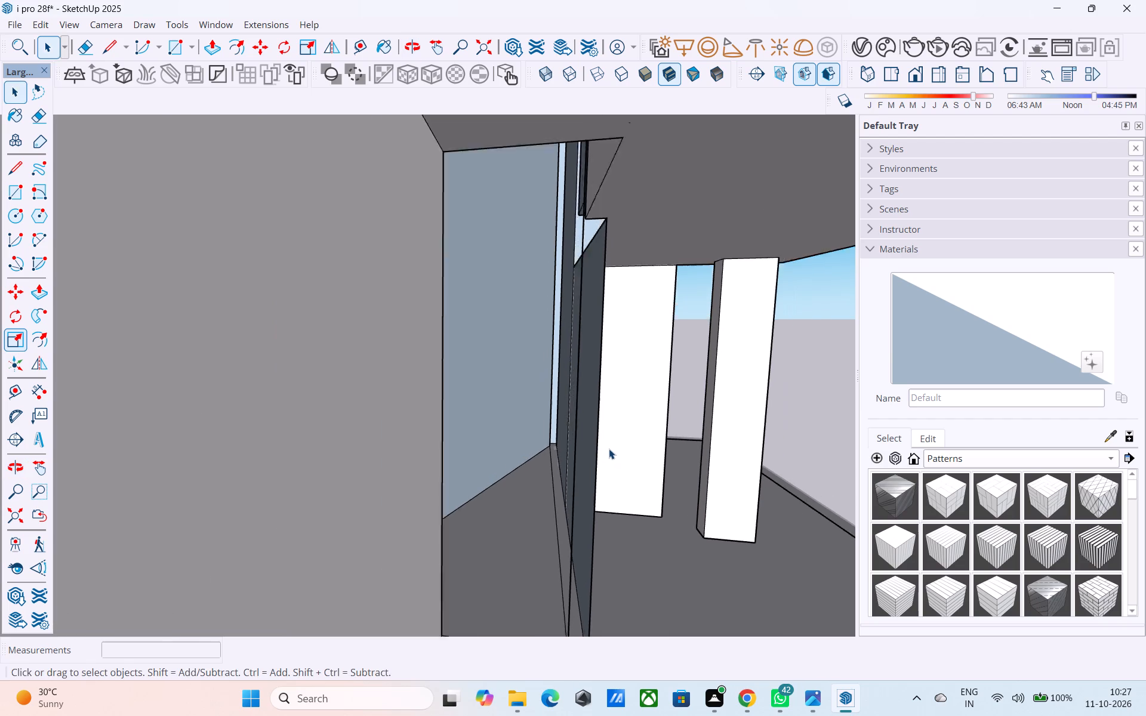
pyautogui.moveTo(594, 444); pyautogui.dragTo(380, 381, button='middle')
pyautogui.press('r')
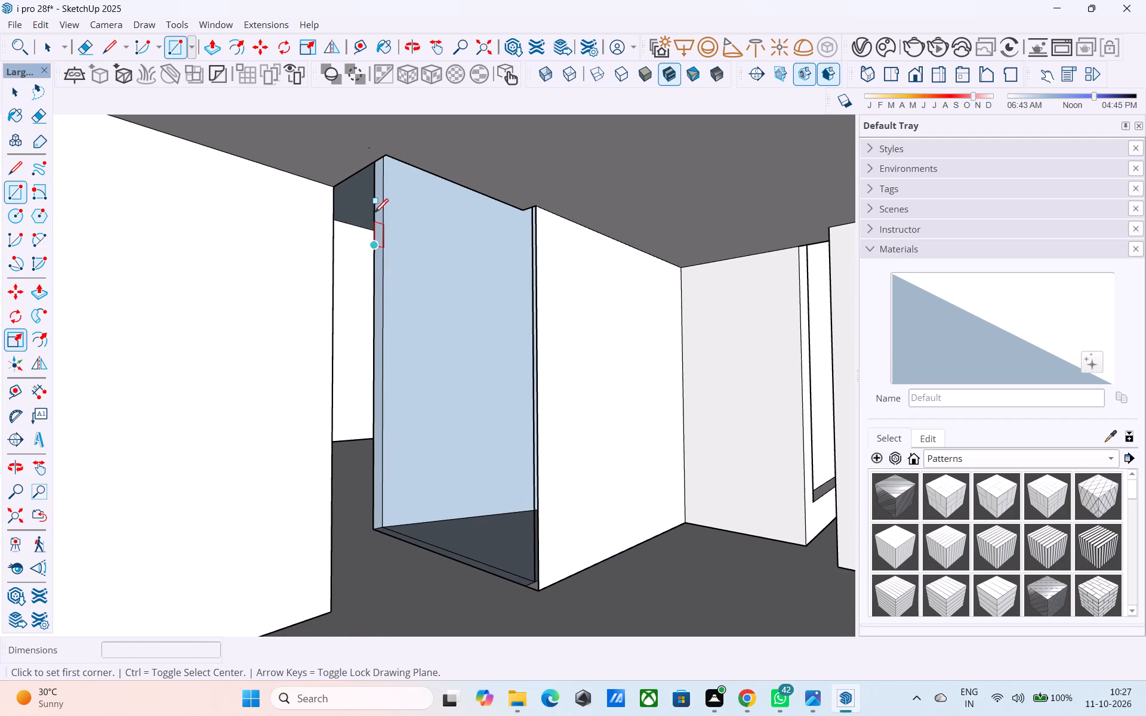
pyautogui.click(375, 175)
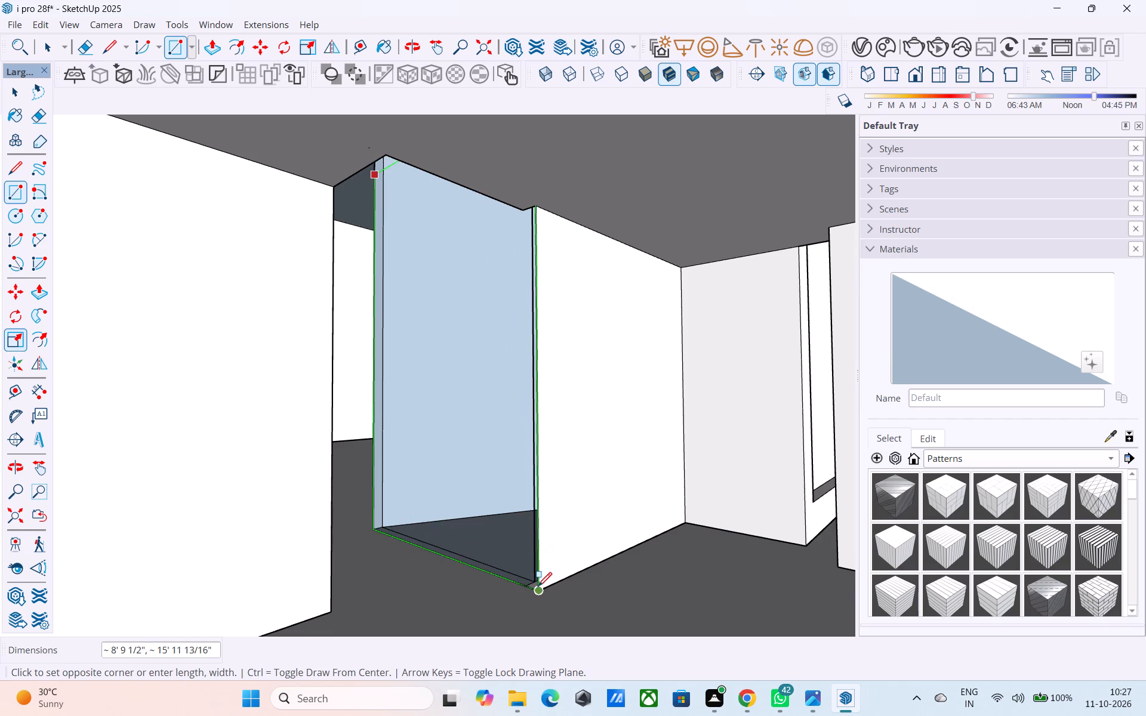
pyautogui.click(538, 588)
pyautogui.moveTo(545, 508); pyautogui.dragTo(358, 470, button='middle')
pyautogui.press('space')
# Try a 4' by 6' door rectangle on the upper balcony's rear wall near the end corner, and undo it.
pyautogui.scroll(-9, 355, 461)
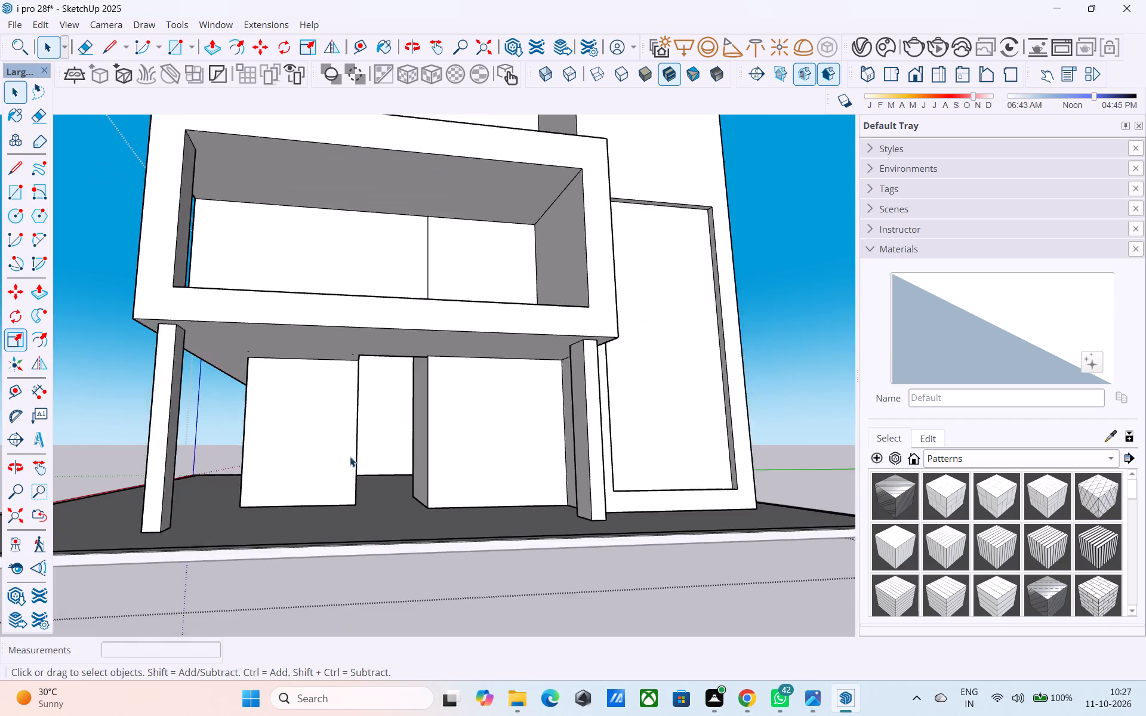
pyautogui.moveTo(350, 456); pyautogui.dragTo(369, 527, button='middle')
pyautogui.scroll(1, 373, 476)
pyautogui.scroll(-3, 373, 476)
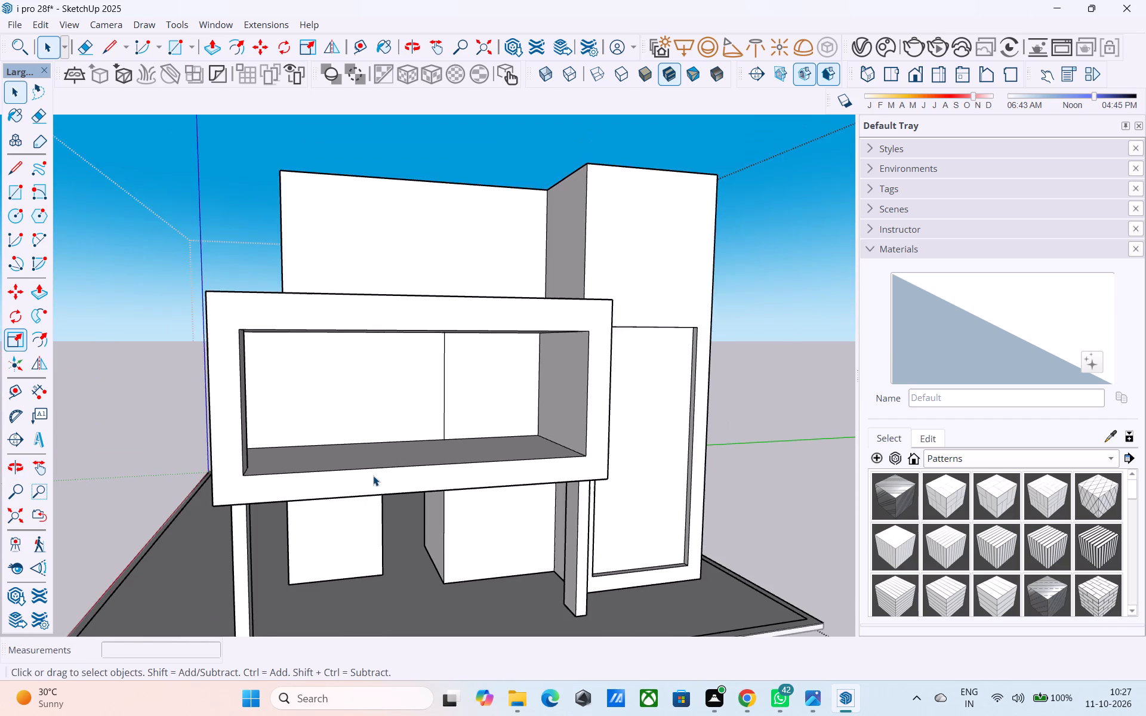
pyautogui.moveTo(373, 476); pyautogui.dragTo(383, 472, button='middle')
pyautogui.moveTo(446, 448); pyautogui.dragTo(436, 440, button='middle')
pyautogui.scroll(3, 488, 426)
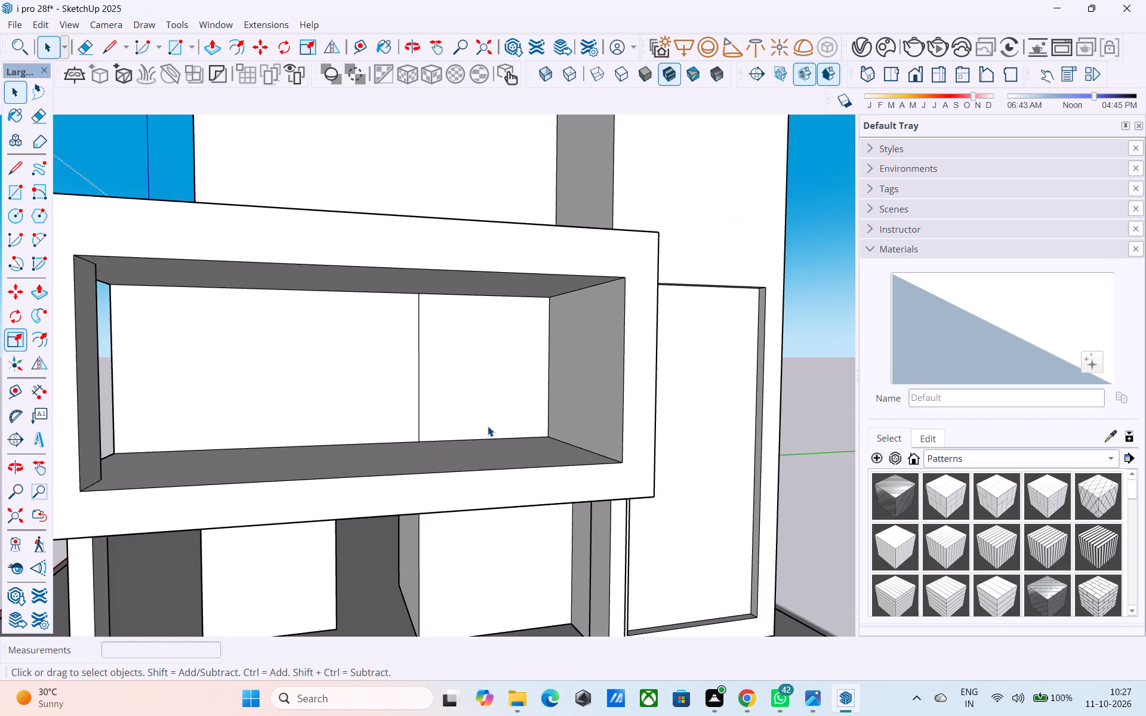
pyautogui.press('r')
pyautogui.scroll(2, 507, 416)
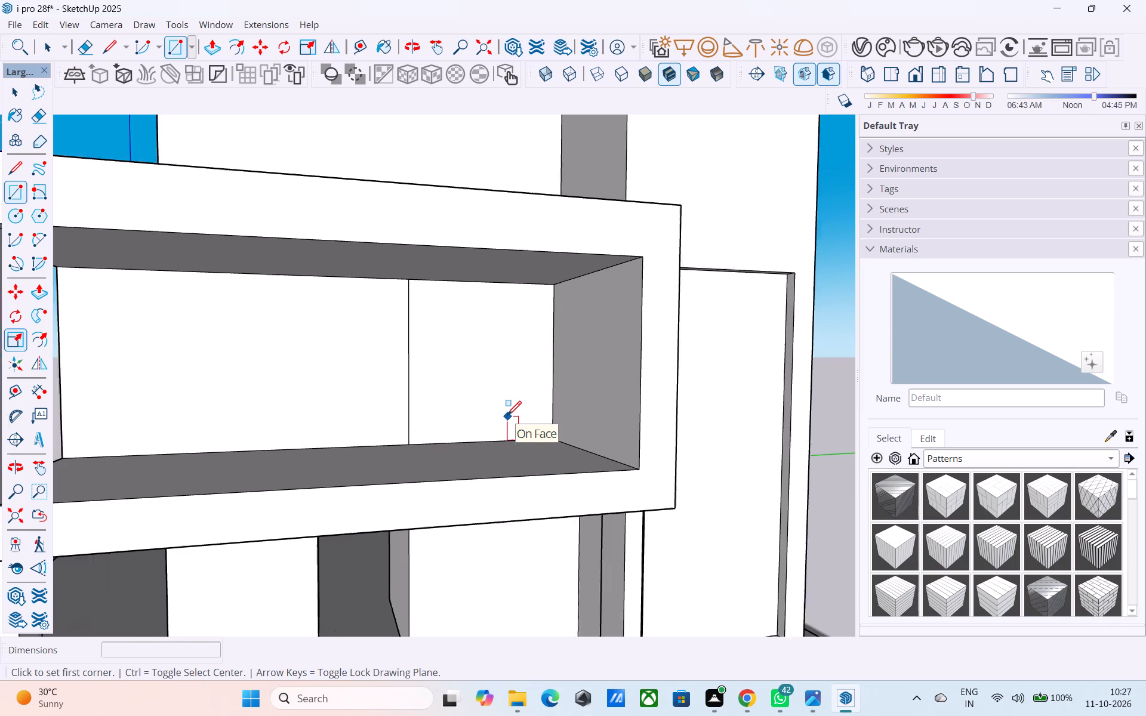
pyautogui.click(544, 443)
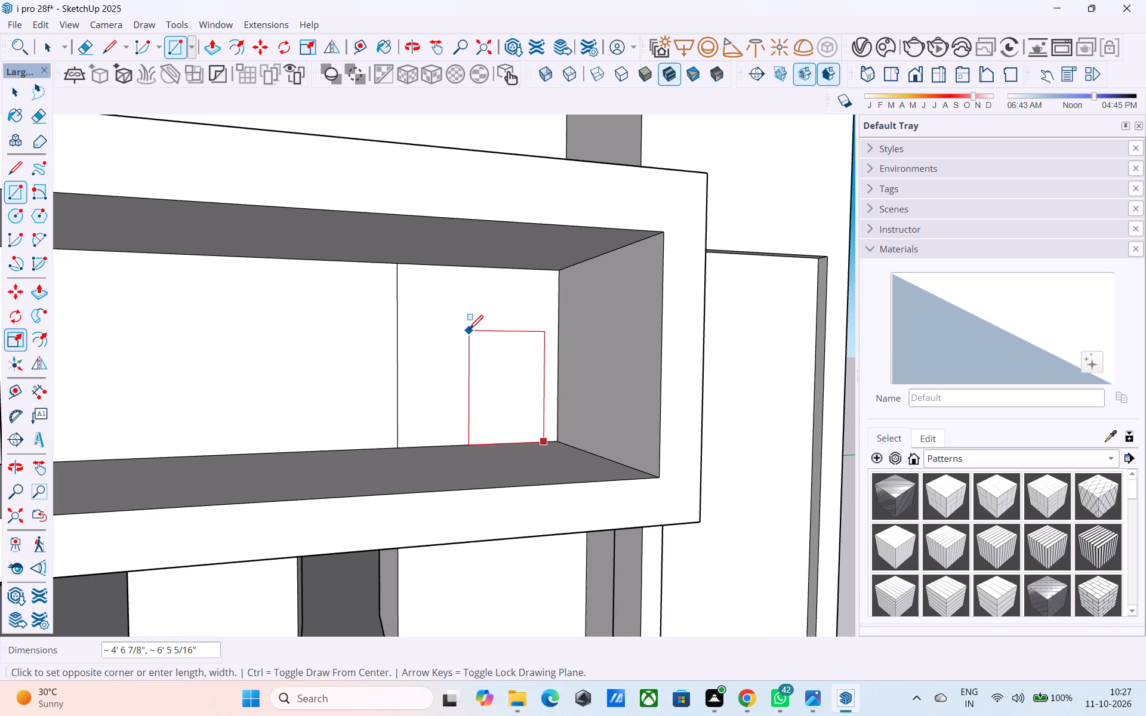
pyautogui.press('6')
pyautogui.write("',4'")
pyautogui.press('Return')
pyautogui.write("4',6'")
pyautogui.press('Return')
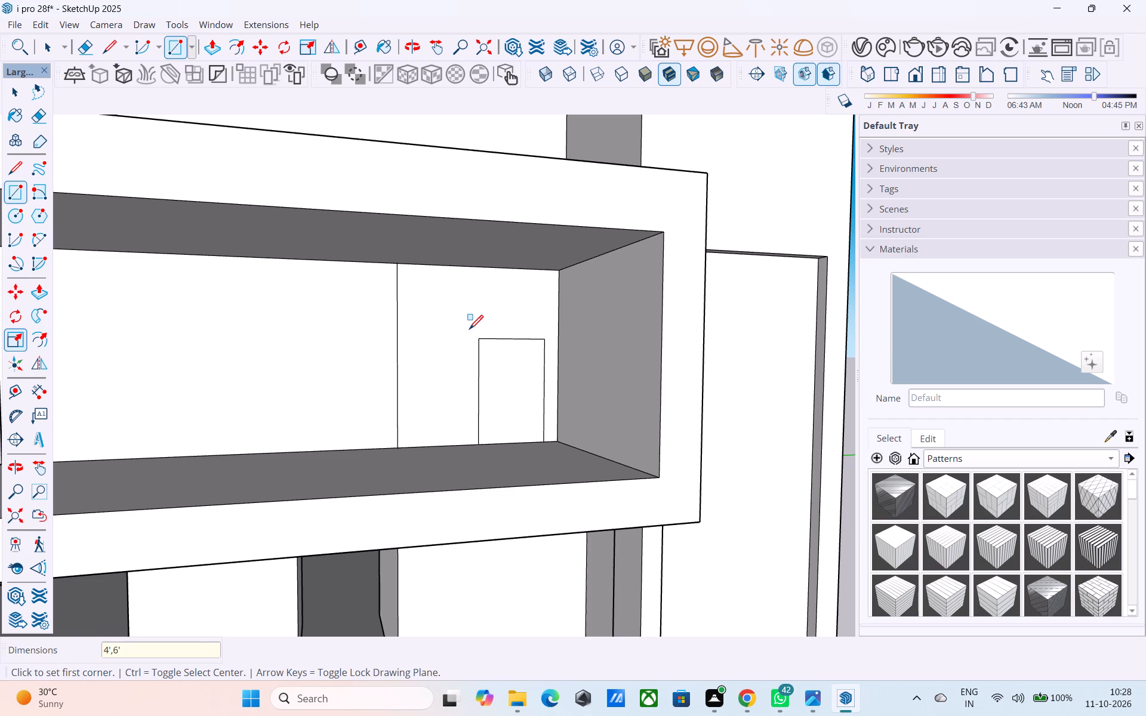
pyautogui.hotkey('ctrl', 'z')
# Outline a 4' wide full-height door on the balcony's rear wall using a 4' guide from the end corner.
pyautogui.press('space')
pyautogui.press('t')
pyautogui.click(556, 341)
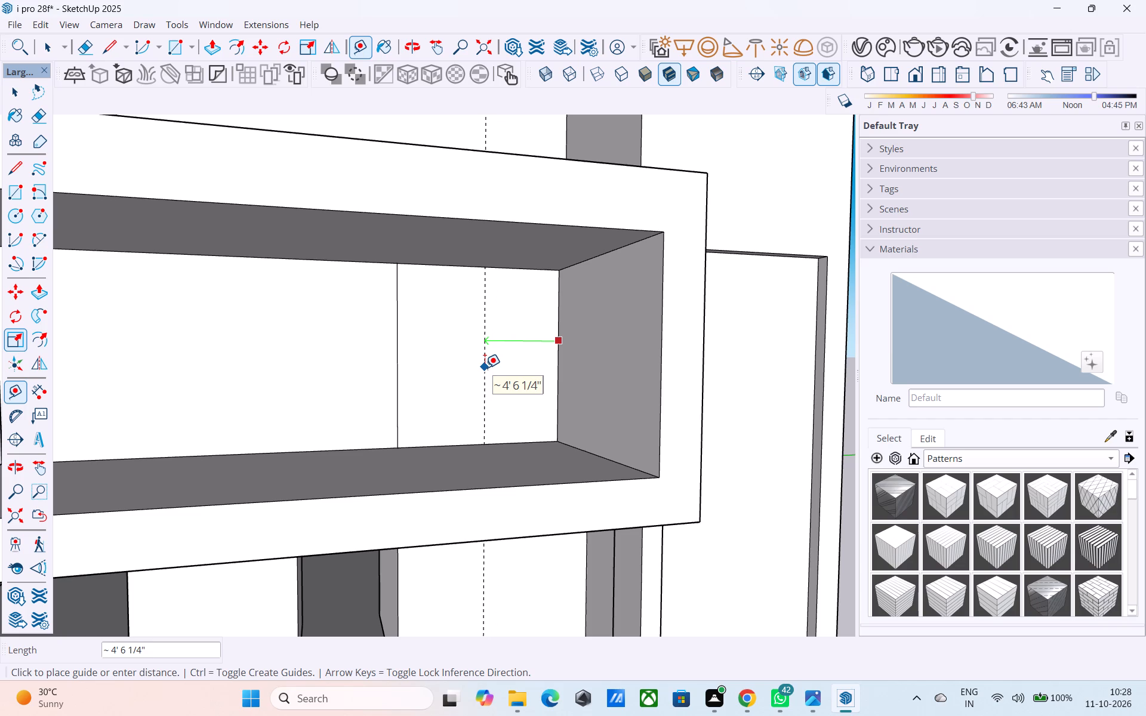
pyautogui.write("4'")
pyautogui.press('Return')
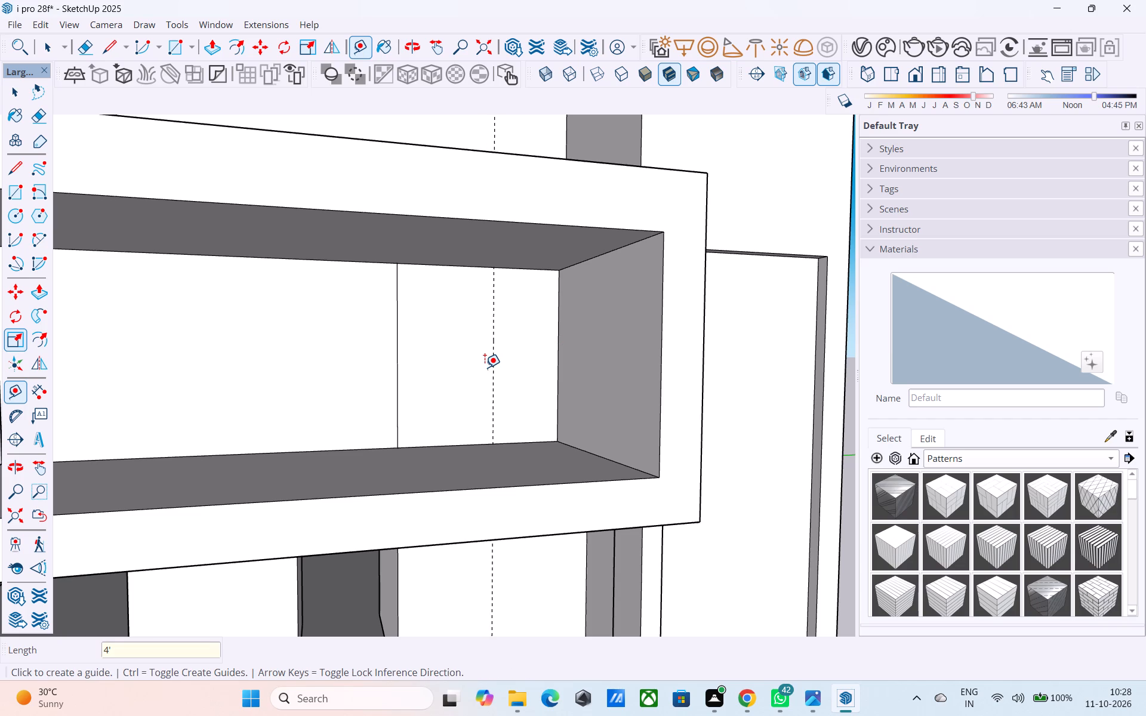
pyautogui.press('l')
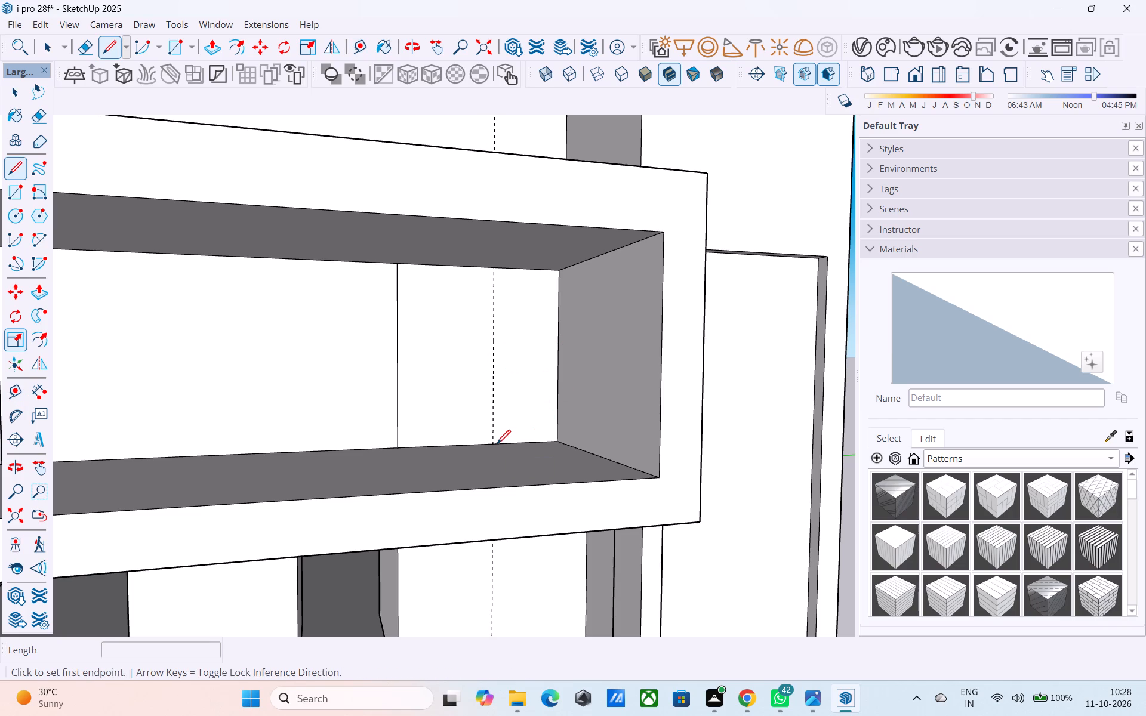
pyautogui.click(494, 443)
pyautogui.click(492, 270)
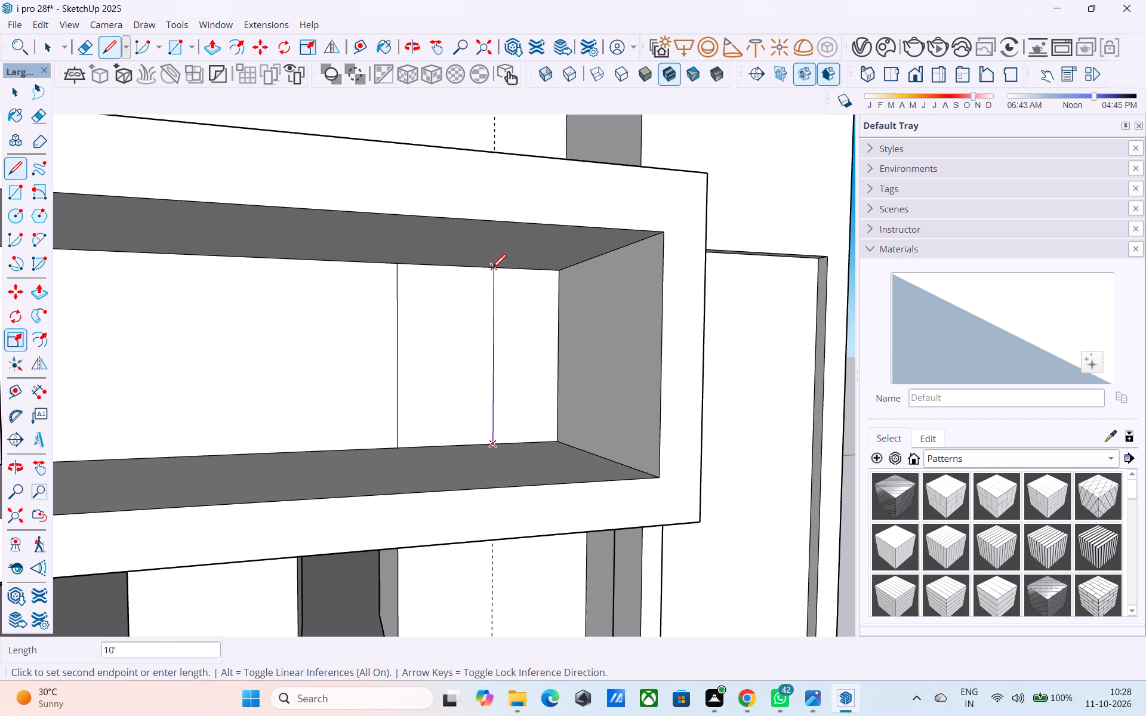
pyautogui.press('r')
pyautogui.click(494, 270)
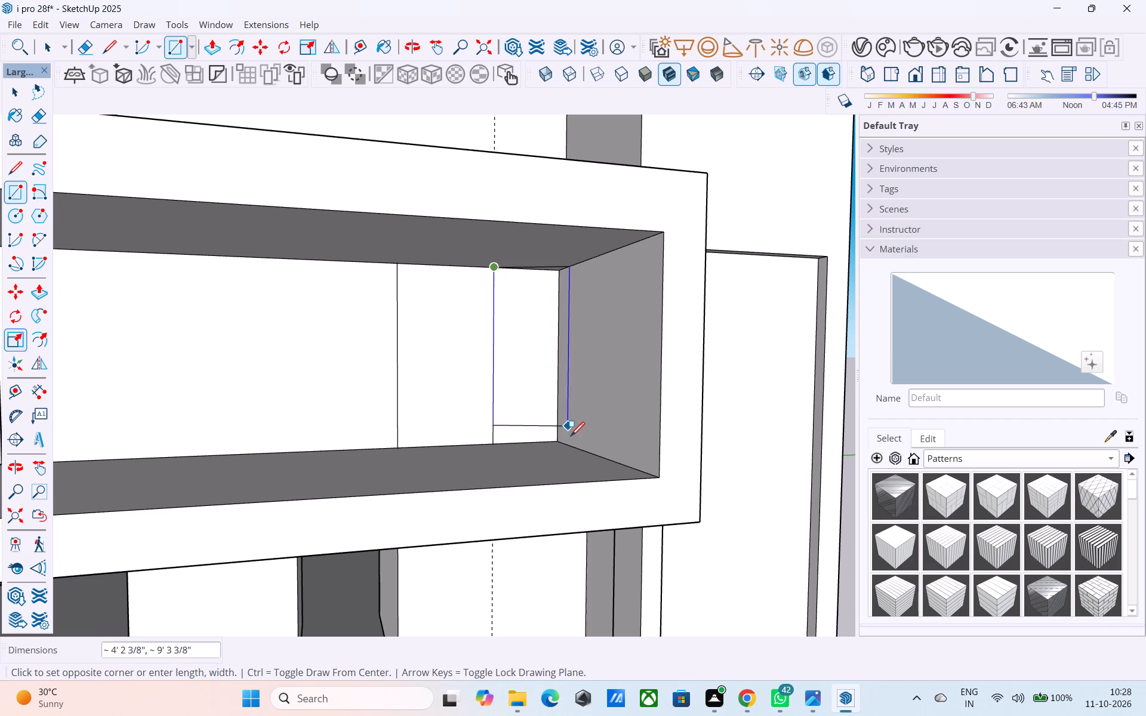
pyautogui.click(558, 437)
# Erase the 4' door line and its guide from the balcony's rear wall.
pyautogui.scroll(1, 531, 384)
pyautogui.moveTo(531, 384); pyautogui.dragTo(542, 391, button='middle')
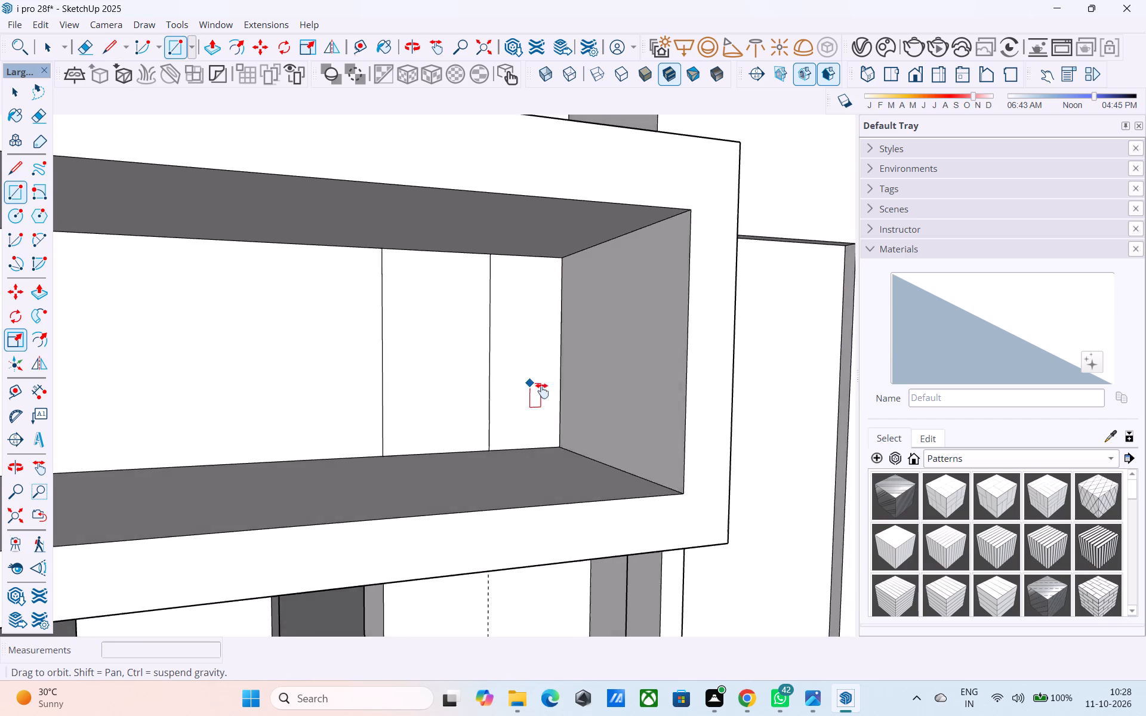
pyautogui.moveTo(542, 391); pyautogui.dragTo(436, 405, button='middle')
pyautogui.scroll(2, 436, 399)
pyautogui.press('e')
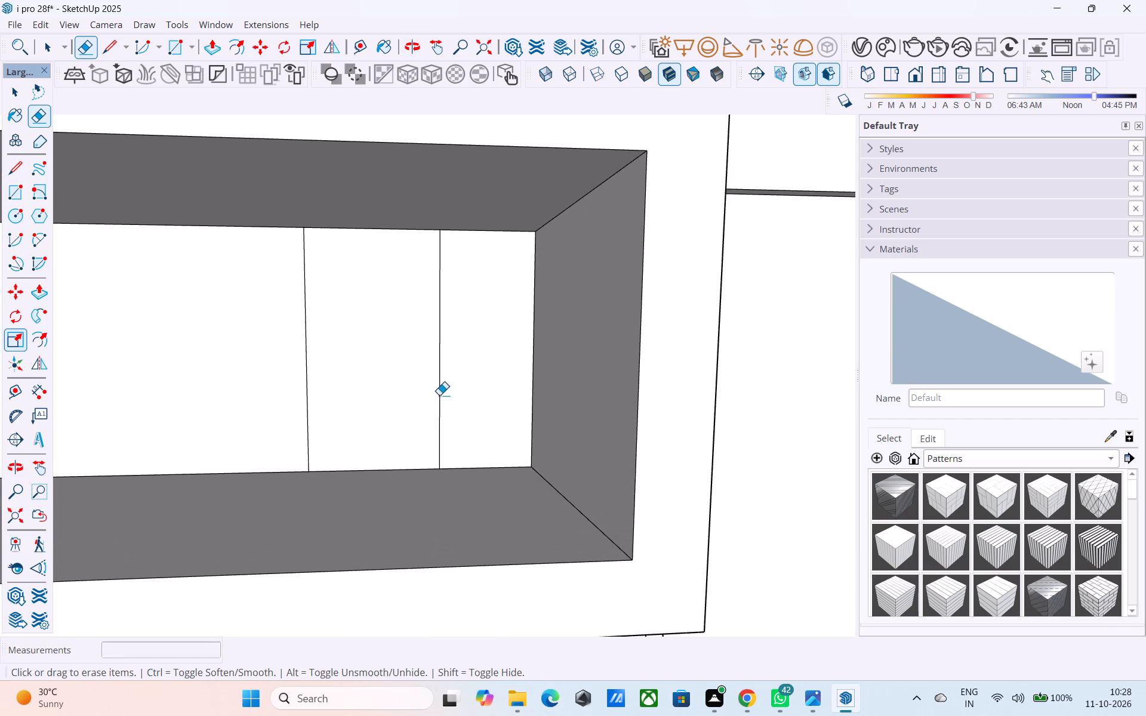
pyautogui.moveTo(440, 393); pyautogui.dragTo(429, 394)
# Mark off a 6' wide door panel from the balcony's end corner with a guide and a full-height vertical line.
pyautogui.press('space')
pyautogui.press('t')
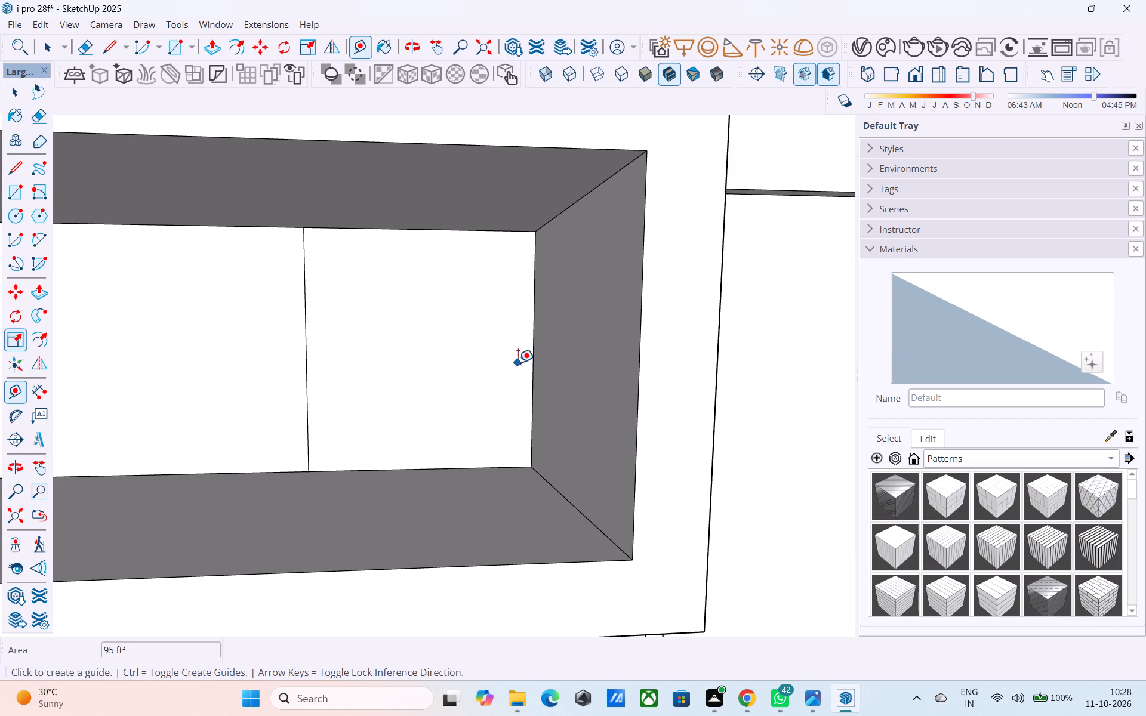
pyautogui.moveTo(534, 362); pyautogui.dragTo(528, 363)
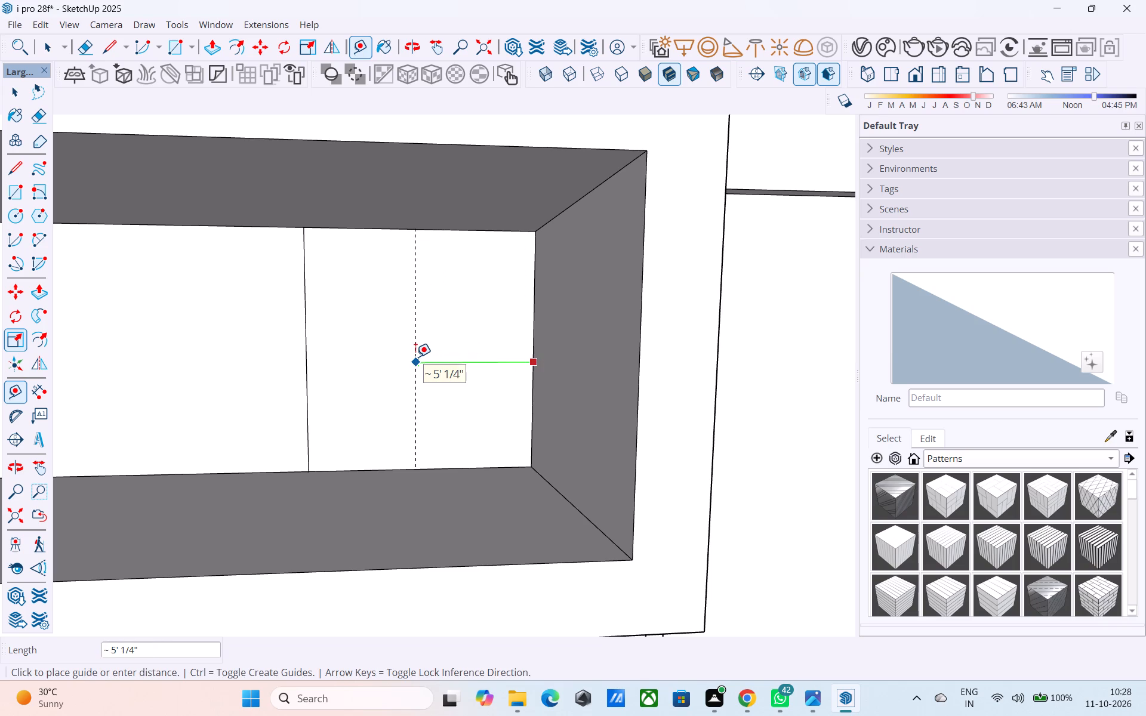
pyautogui.write("6'")
pyautogui.press('Return')
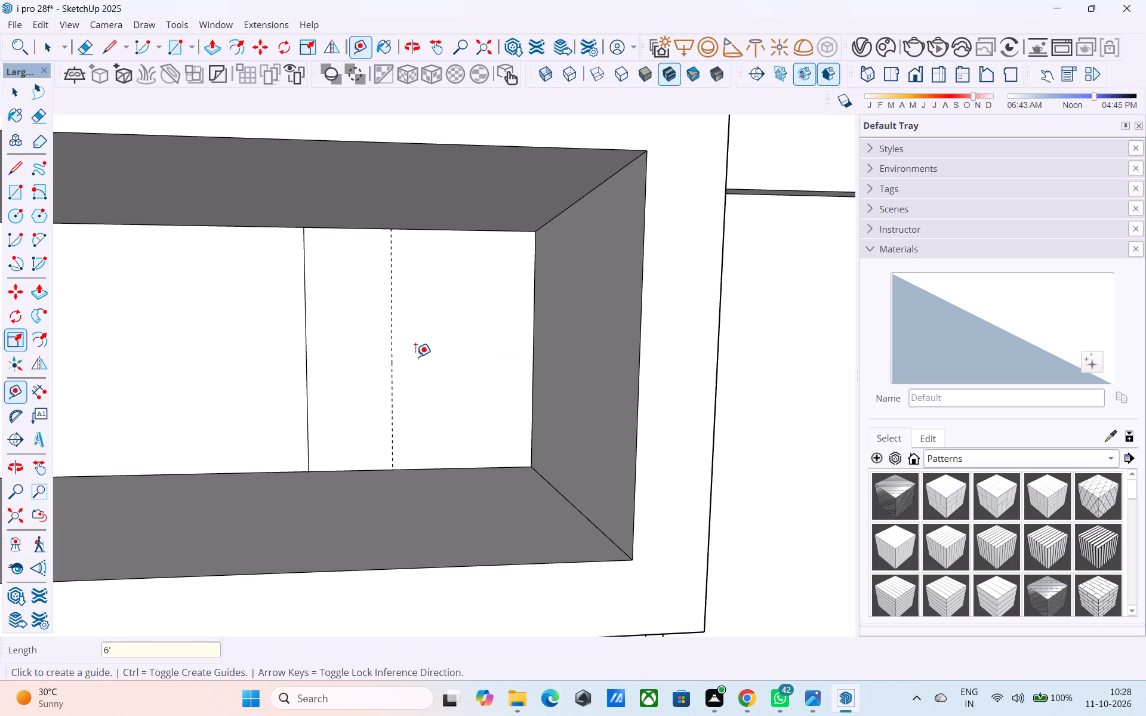
pyautogui.press('l')
pyautogui.click(391, 229)
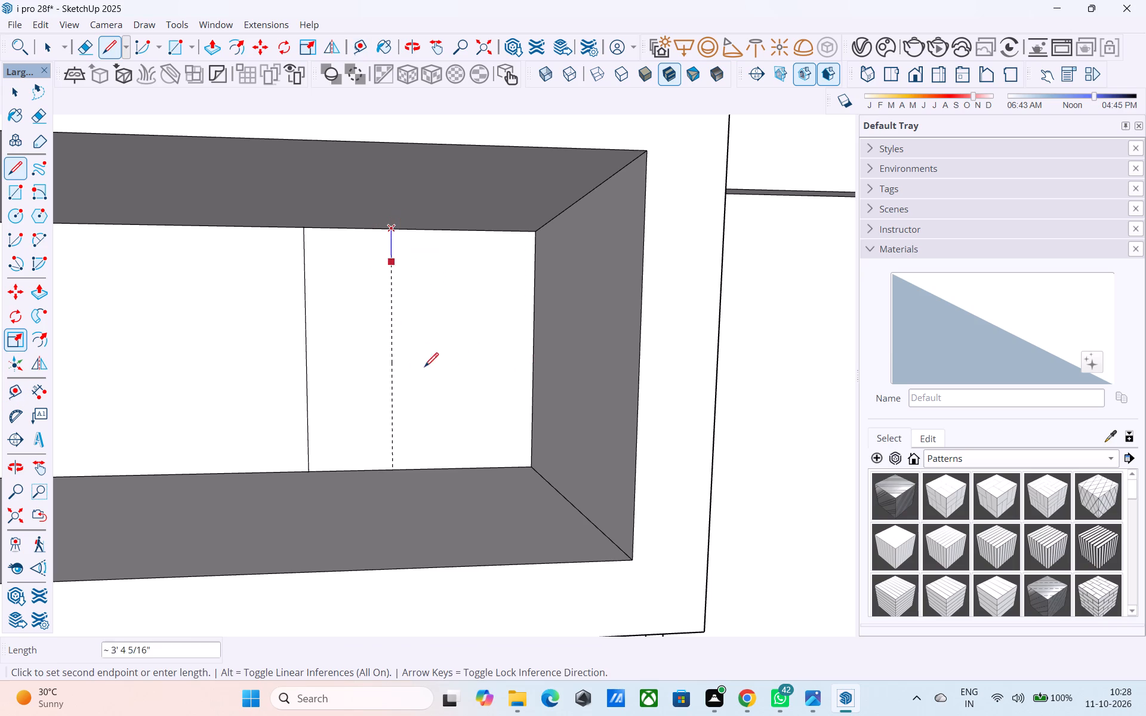
pyautogui.scroll(4, 393, 468)
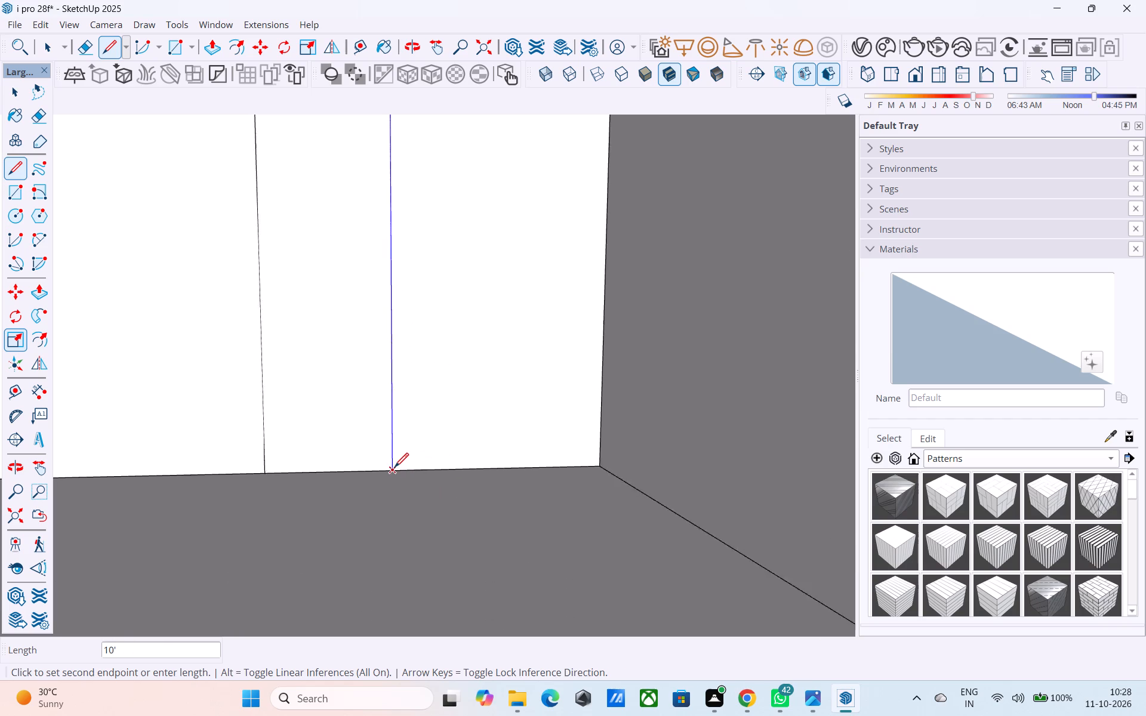
pyautogui.scroll(2, 395, 468)
pyautogui.click(395, 469)
pyautogui.press('space')
# Offset the 6' wide door panel's outline inward by 3" to form its frame.
pyautogui.scroll(-4, 395, 468)
pyautogui.click(429, 434)
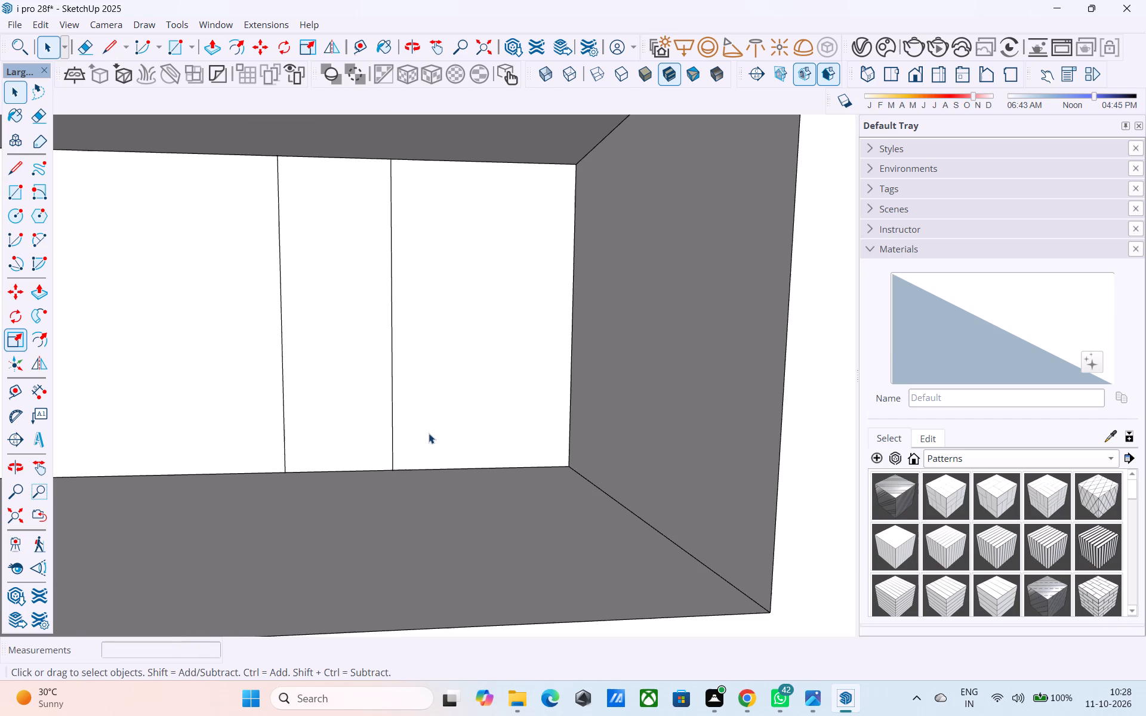
pyautogui.press('f')
pyautogui.click(429, 432)
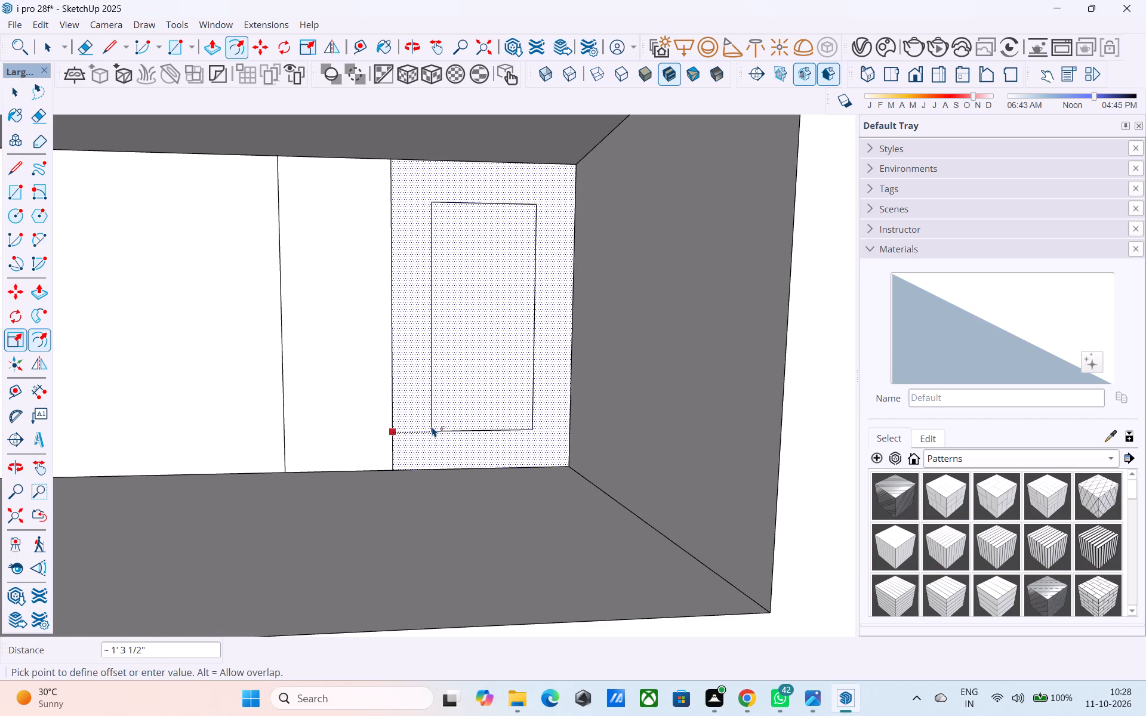
pyautogui.write('3"')
pyautogui.press('Return')
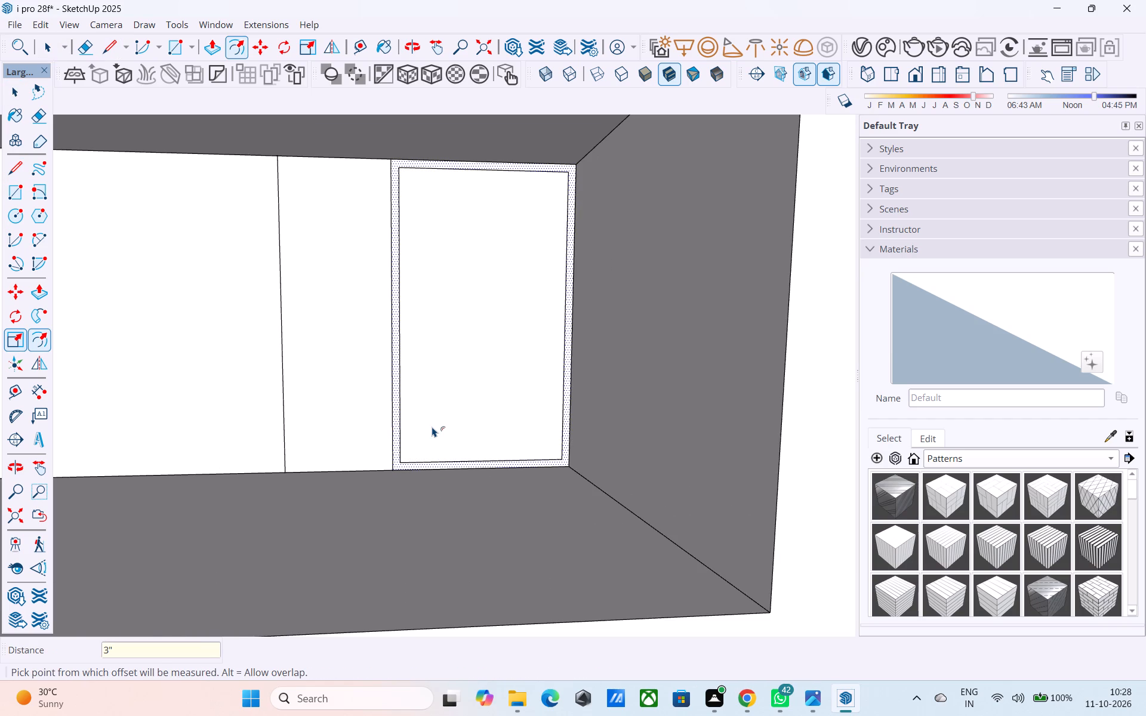
pyautogui.press('space')
# Draw a vertical centre line through the framed door panel from the inner top edge to the bottom edge.
pyautogui.press('l')
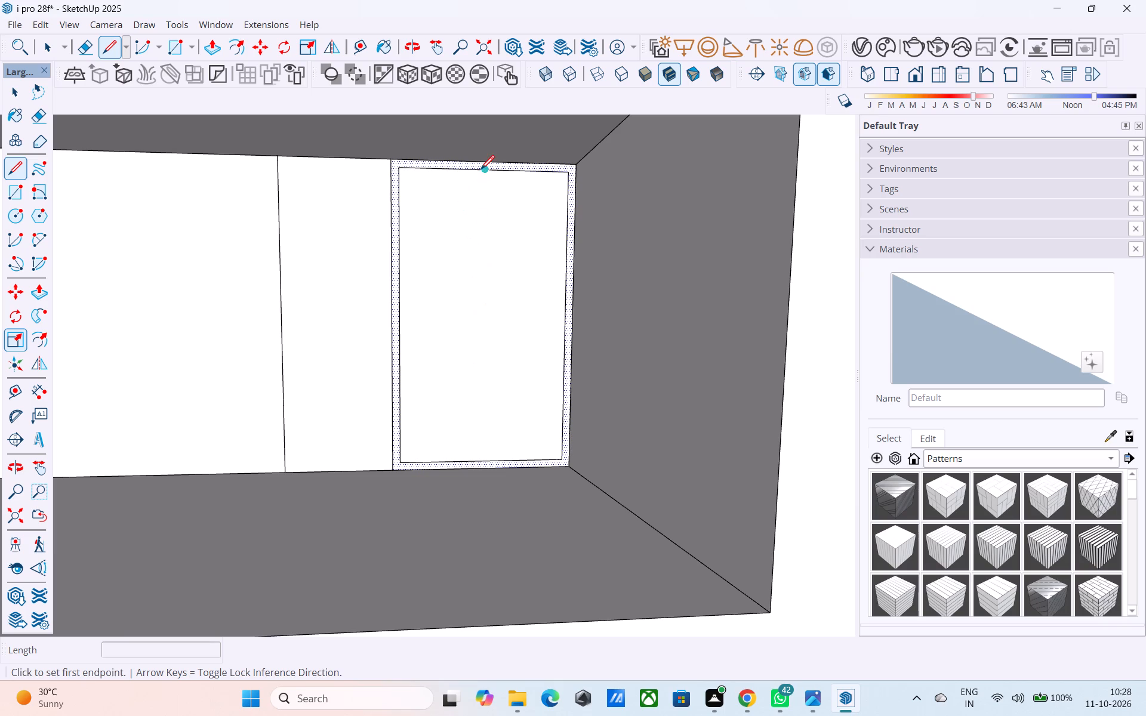
pyautogui.click(482, 169)
pyautogui.click(482, 467)
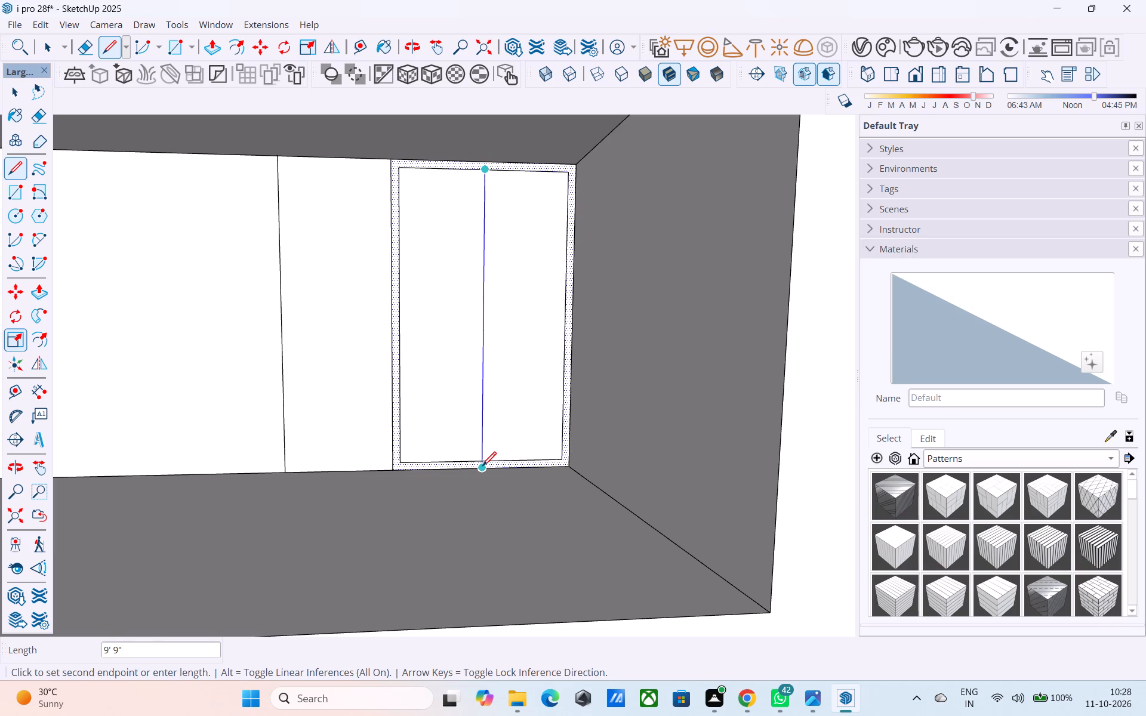
pyautogui.press('space')
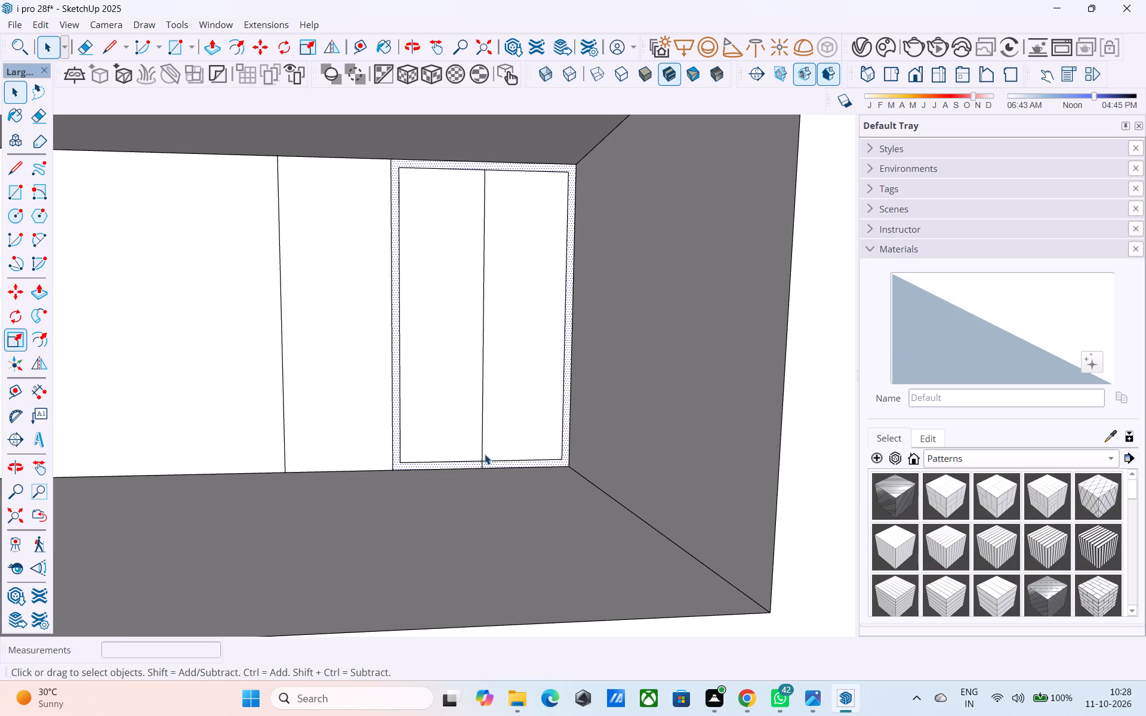
# Copy the framed door's centre line 1" to one side, and copy that line 2" back across the centre to outline a mullion.
pyautogui.click(485, 454)
pyautogui.click(480, 452)
pyautogui.press('m')
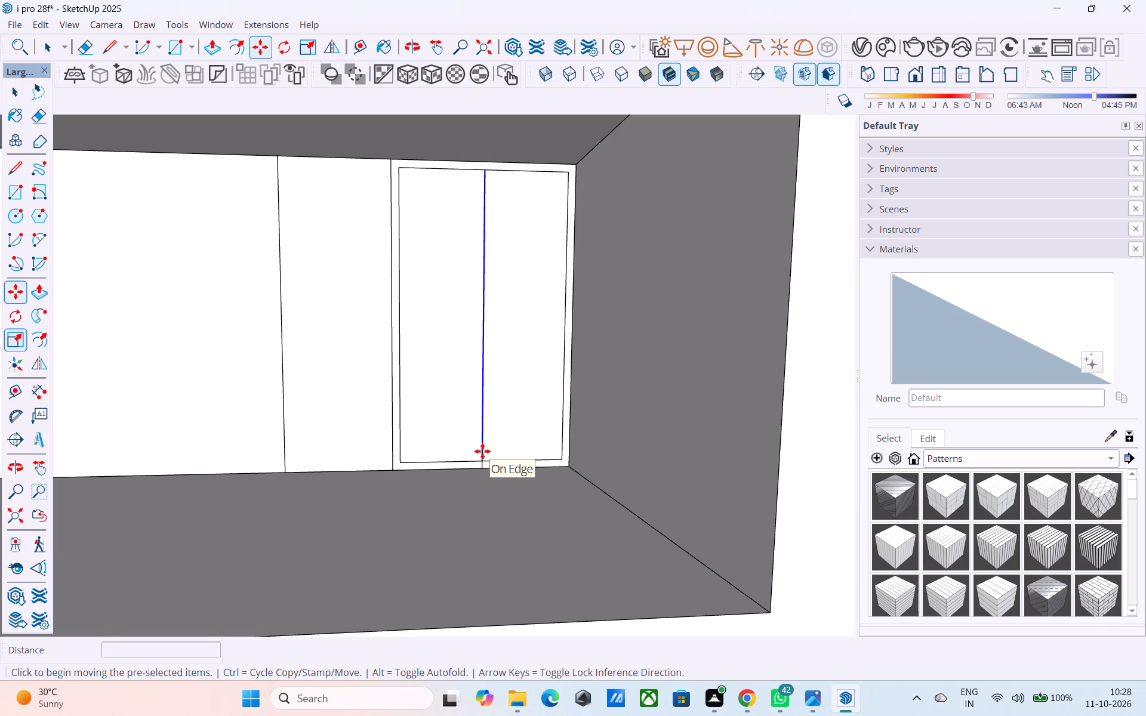
pyautogui.click(486, 460)
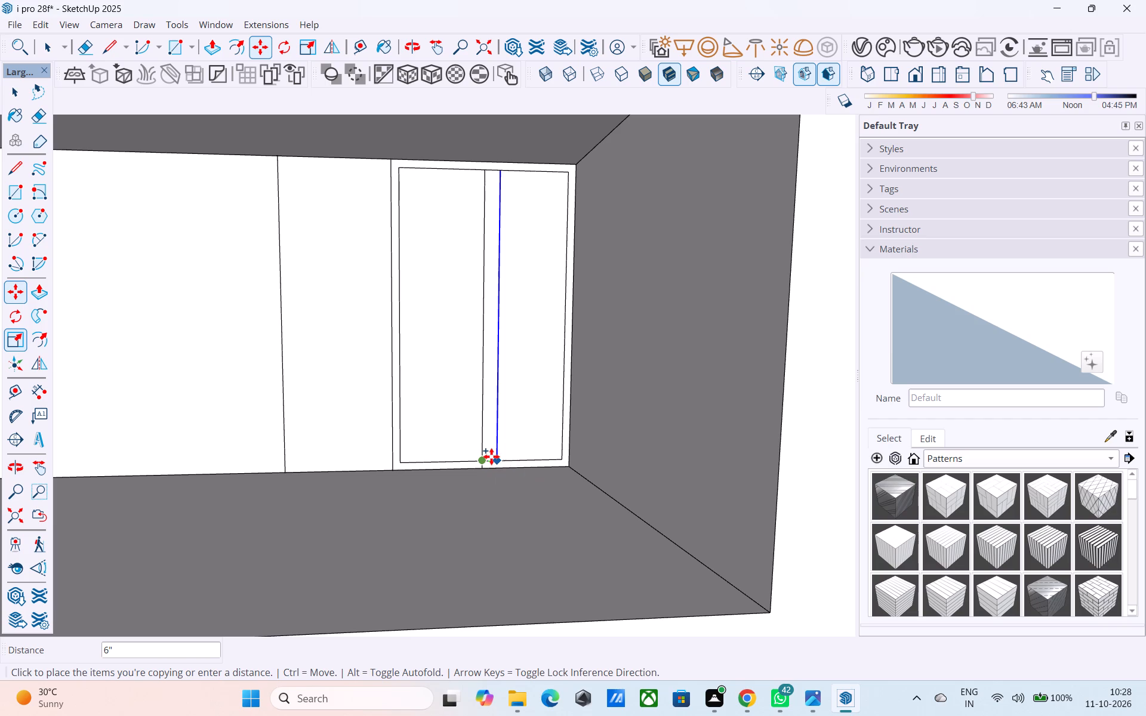
pyautogui.write('1"')
pyautogui.press('Return')
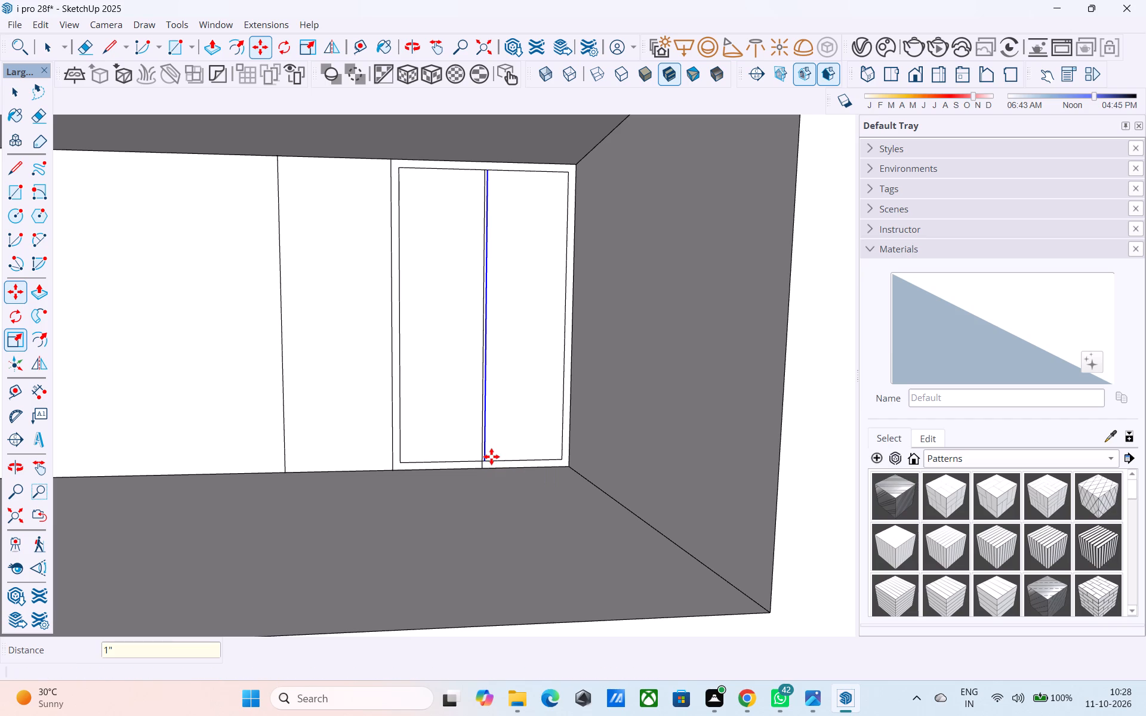
pyautogui.scroll(8, 491, 467)
pyautogui.click(487, 456)
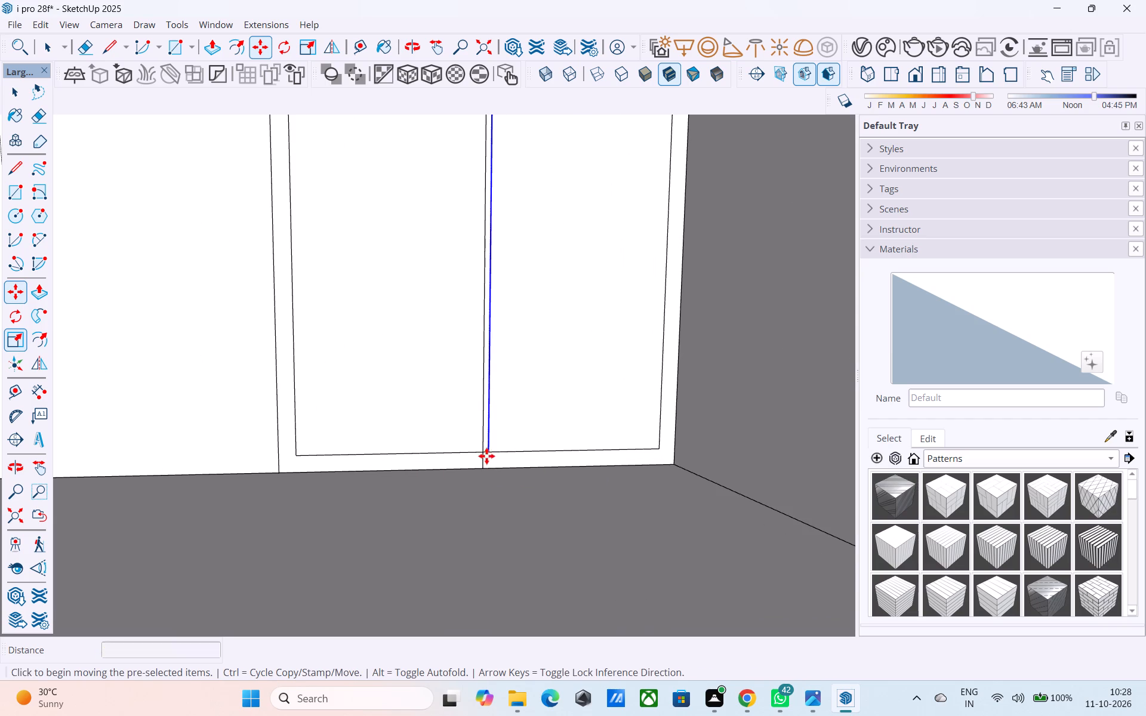
pyautogui.moveTo(473, 455); pyautogui.dragTo(511, 483, button='middle')
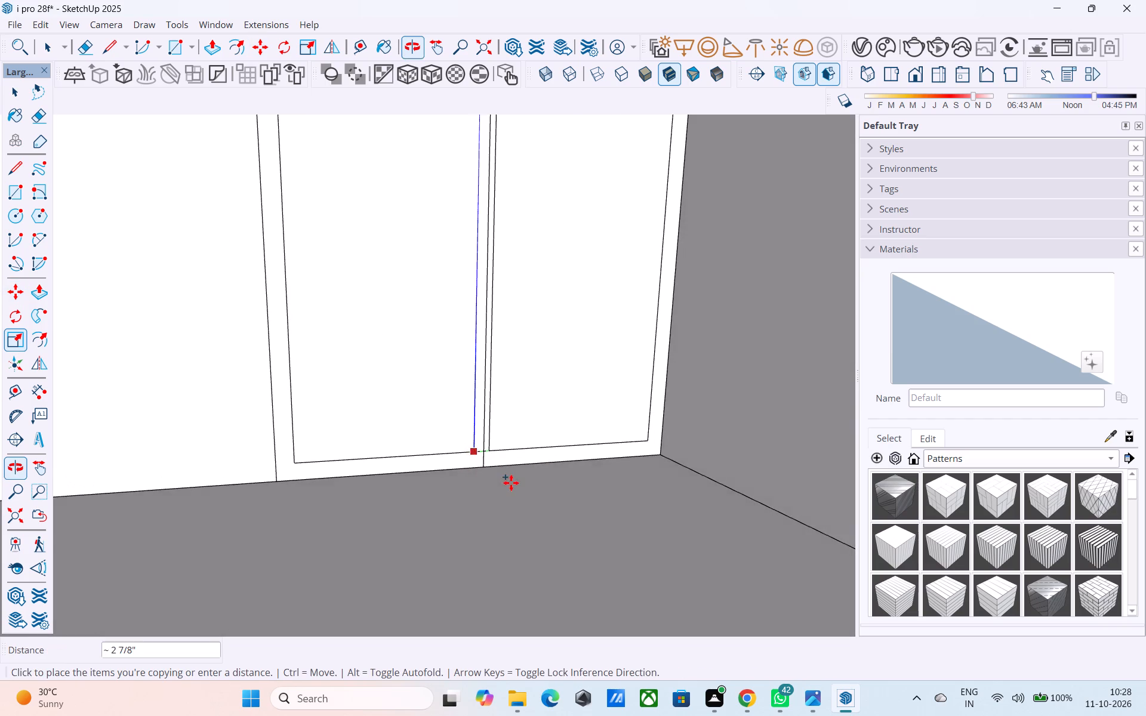
pyautogui.scroll(3, 494, 473)
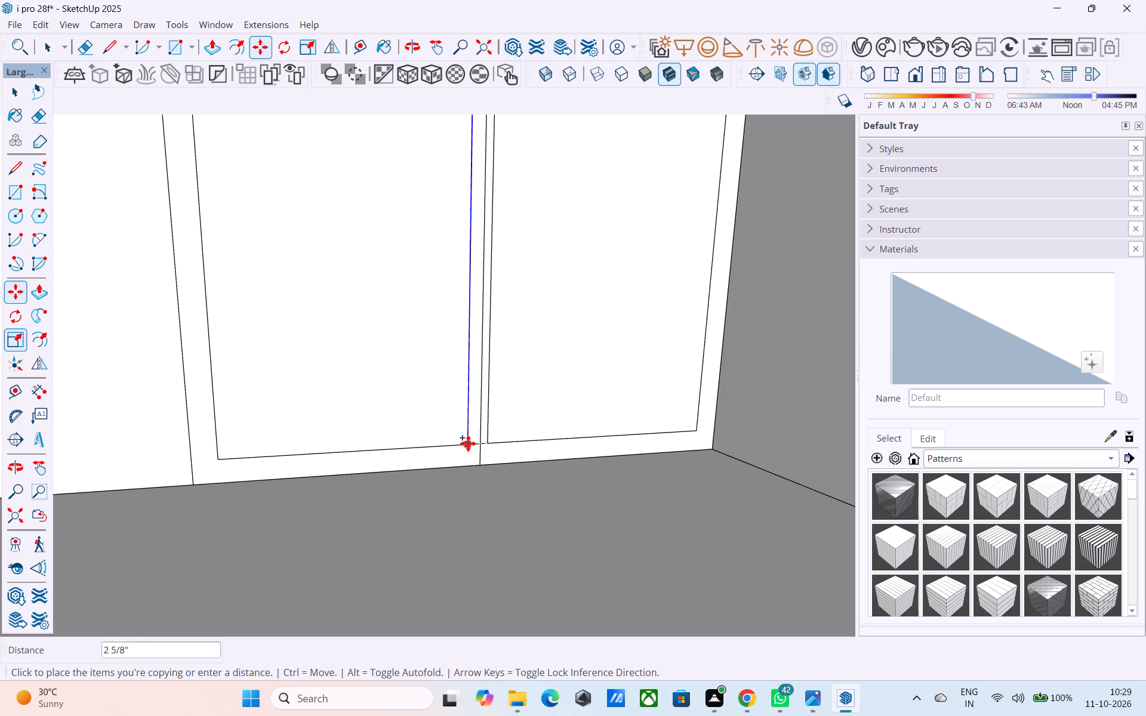
pyautogui.write('2"')
pyautogui.press('Return')
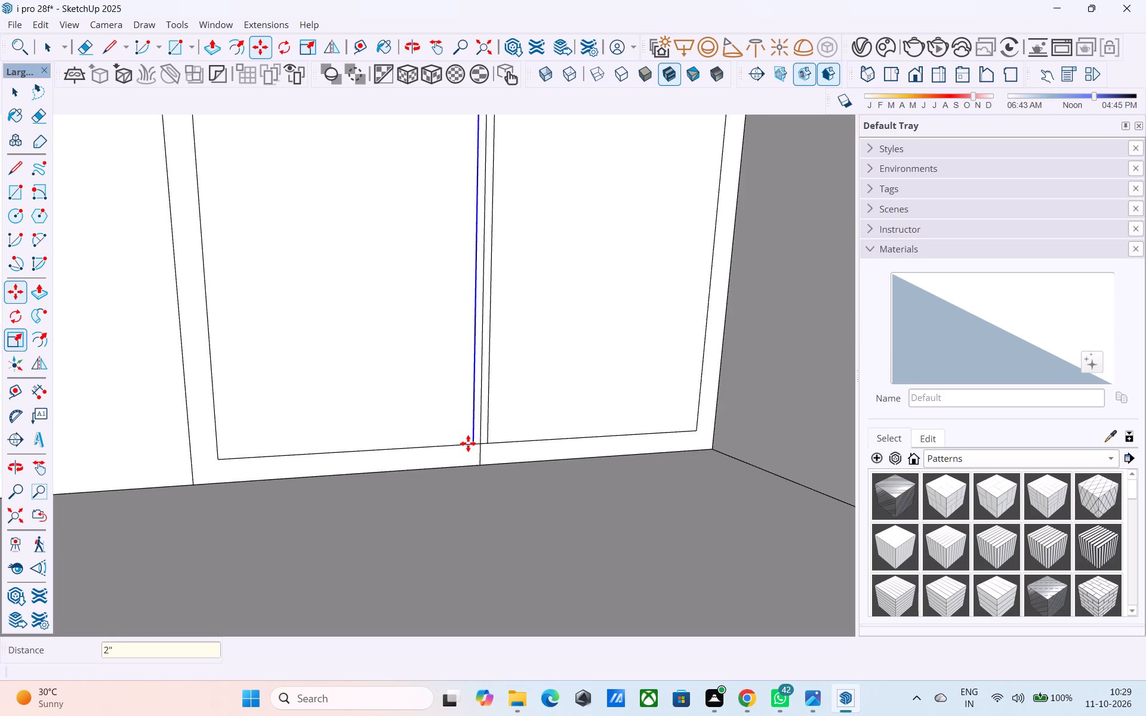
# Erase the original centre line and the short frame edges crossing the mullion at its bottom and top.
pyautogui.press('e')
pyautogui.scroll(5, 472, 442)
pyautogui.click(485, 465)
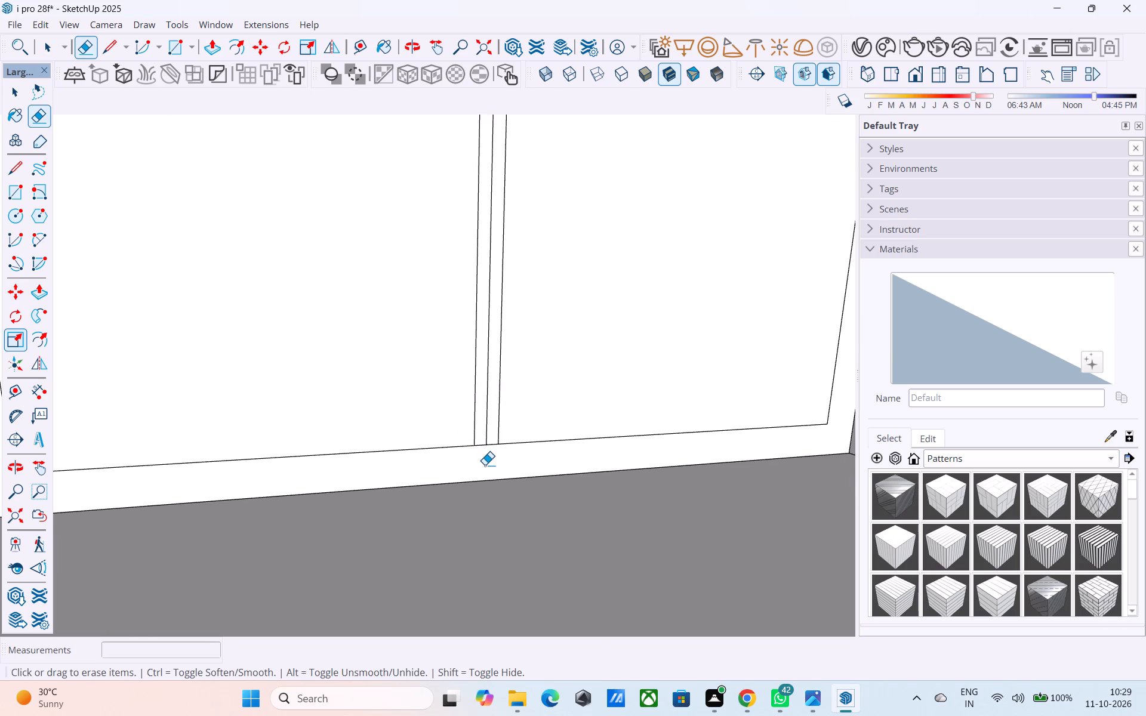
pyautogui.click(486, 424)
pyautogui.scroll(-11, 477, 433)
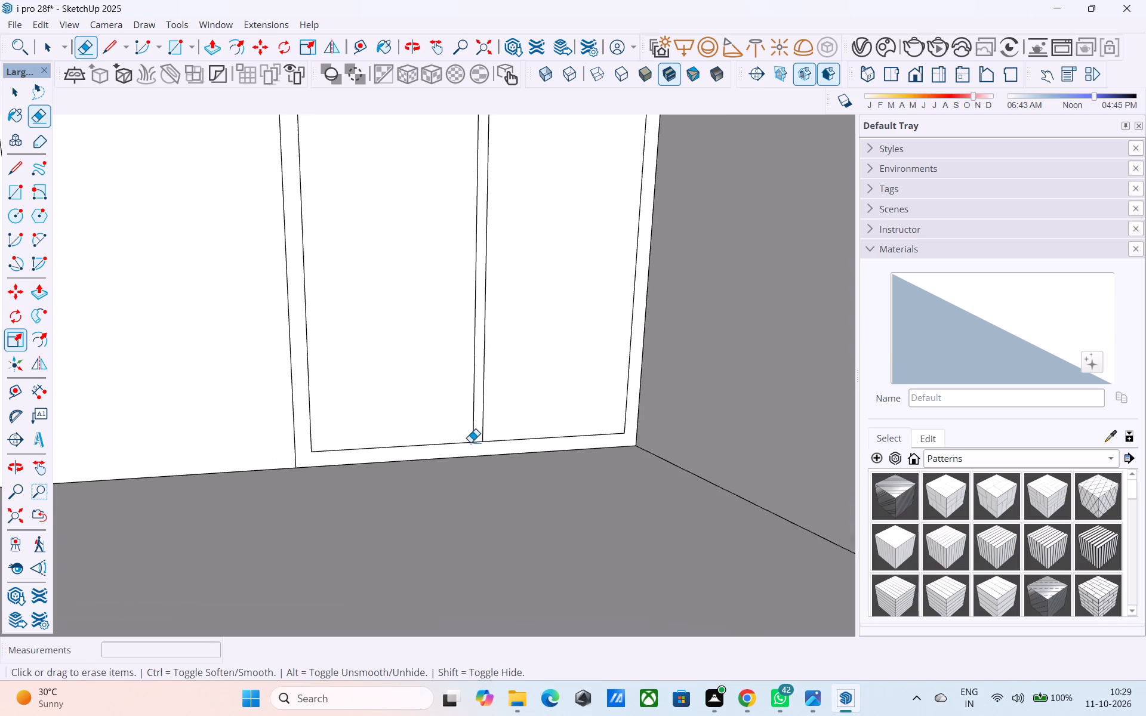
pyautogui.scroll(-4, 470, 442)
pyautogui.scroll(14, 471, 442)
pyautogui.click(482, 436)
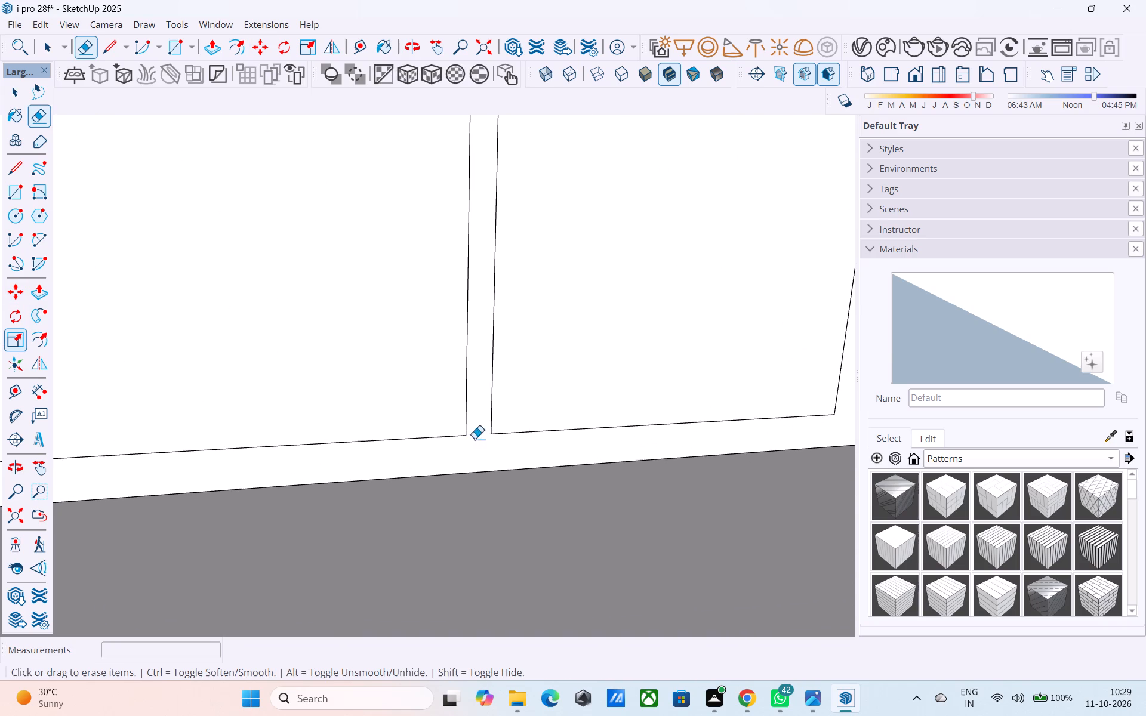
pyautogui.scroll(1, 469, 443)
pyautogui.scroll(-20, 462, 460)
pyautogui.scroll(-1, 462, 460)
pyautogui.moveTo(457, 476); pyautogui.dragTo(460, 492, button='middle')
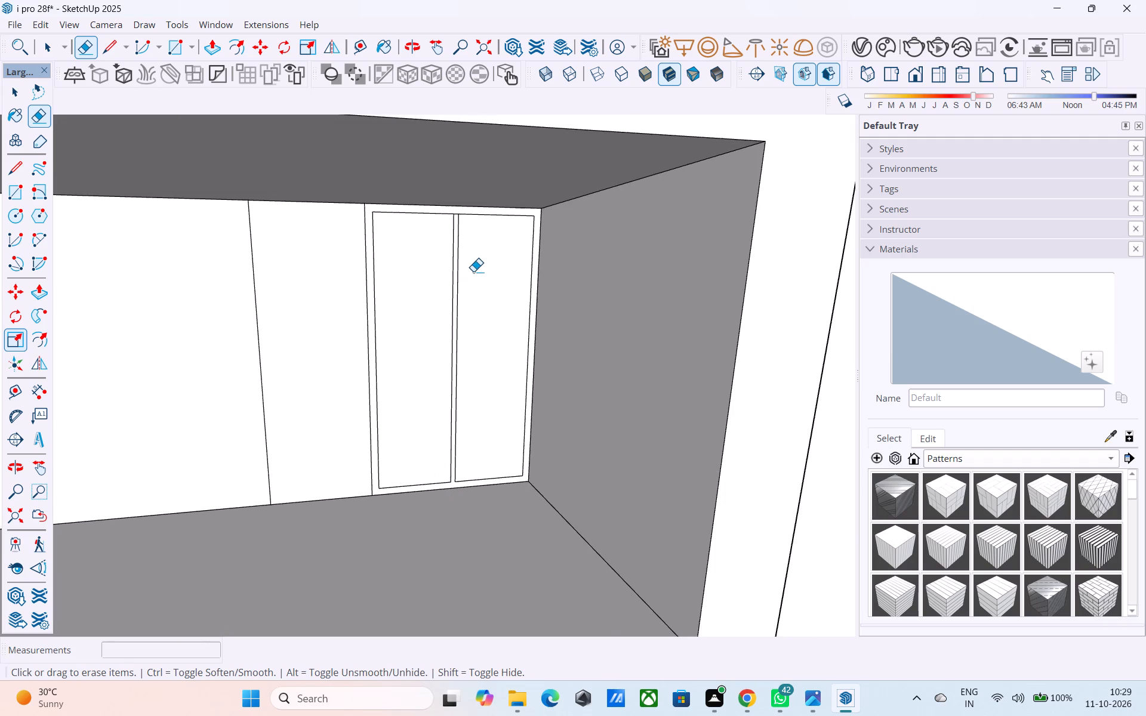
pyautogui.scroll(12, 449, 190)
pyautogui.click(446, 217)
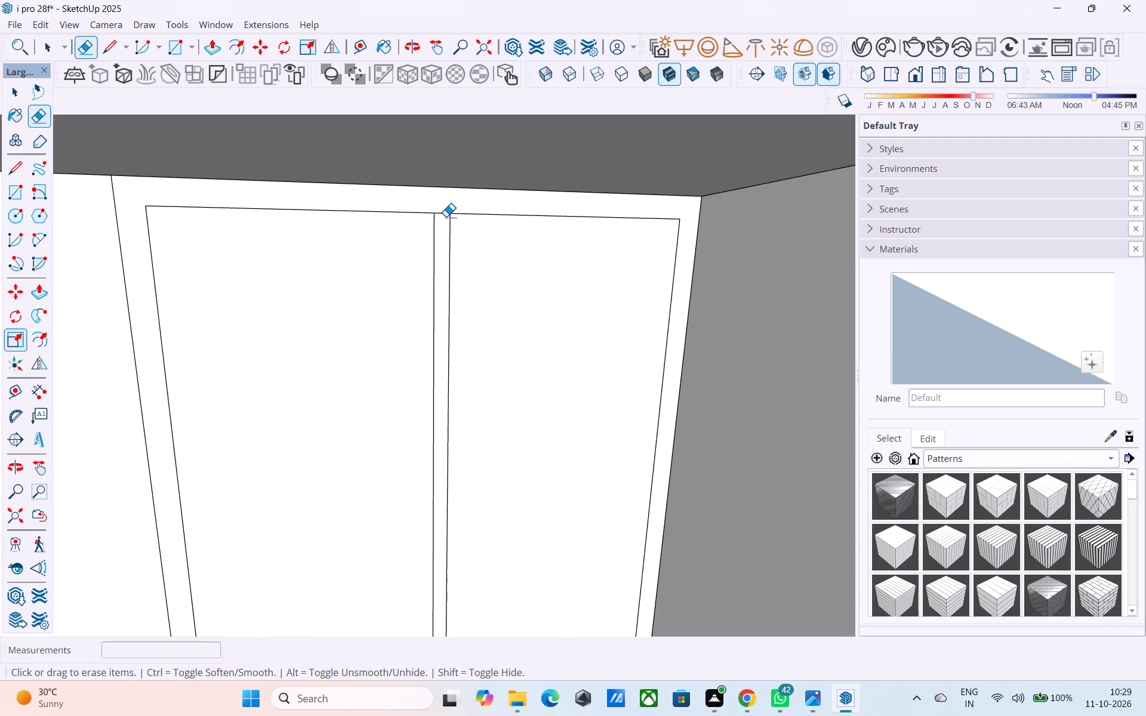
pyautogui.scroll(-5, 445, 206)
pyautogui.press('space')
# Paint both door panes with the Glass_Mirror_01 material from the Glass collection.
pyautogui.scroll(-4, 445, 206)
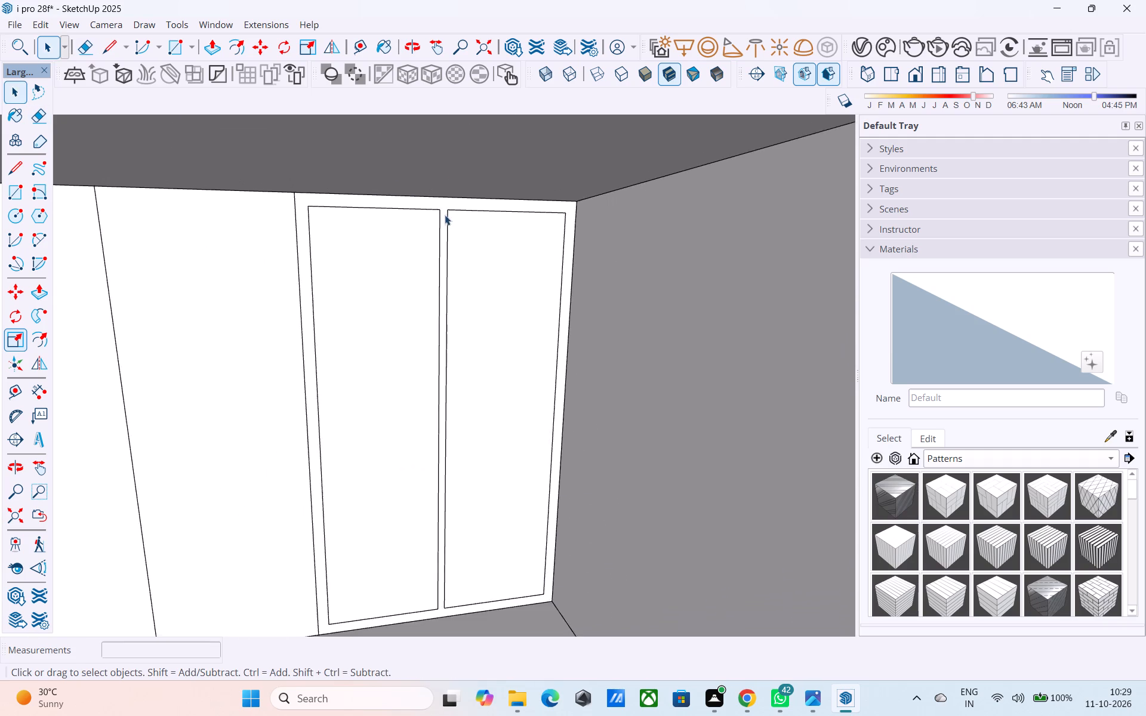
pyautogui.scroll(-6, 445, 215)
pyautogui.scroll(-1, 430, 276)
pyautogui.click(954, 458)
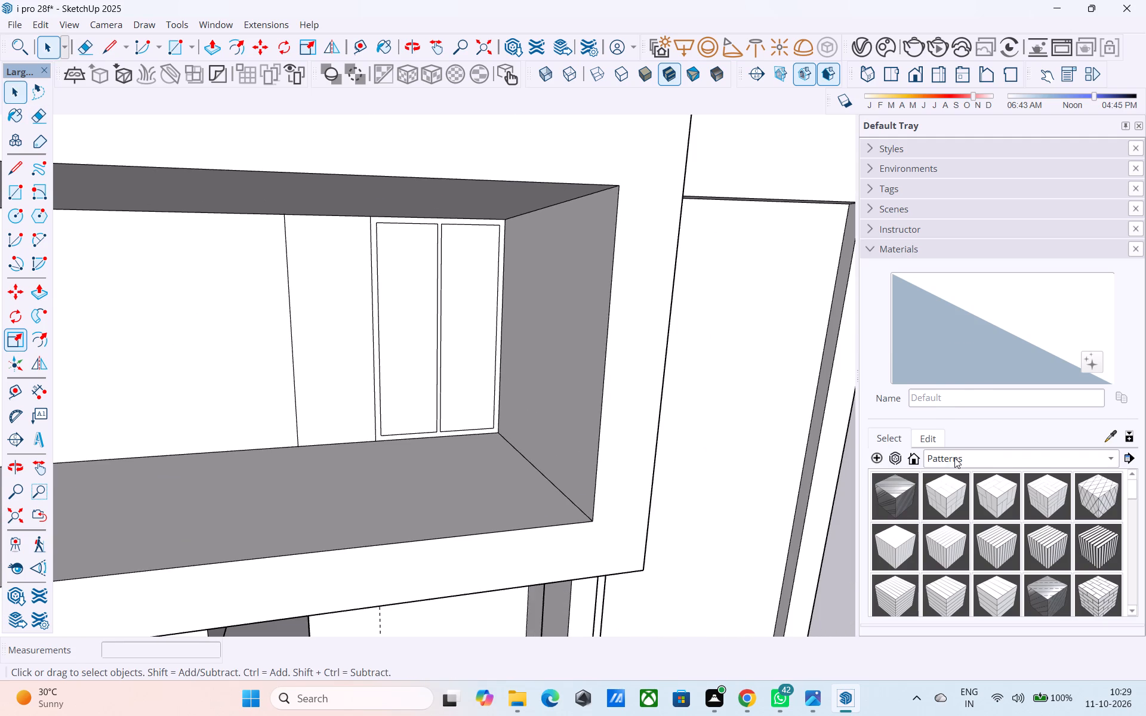
pyautogui.click(948, 353)
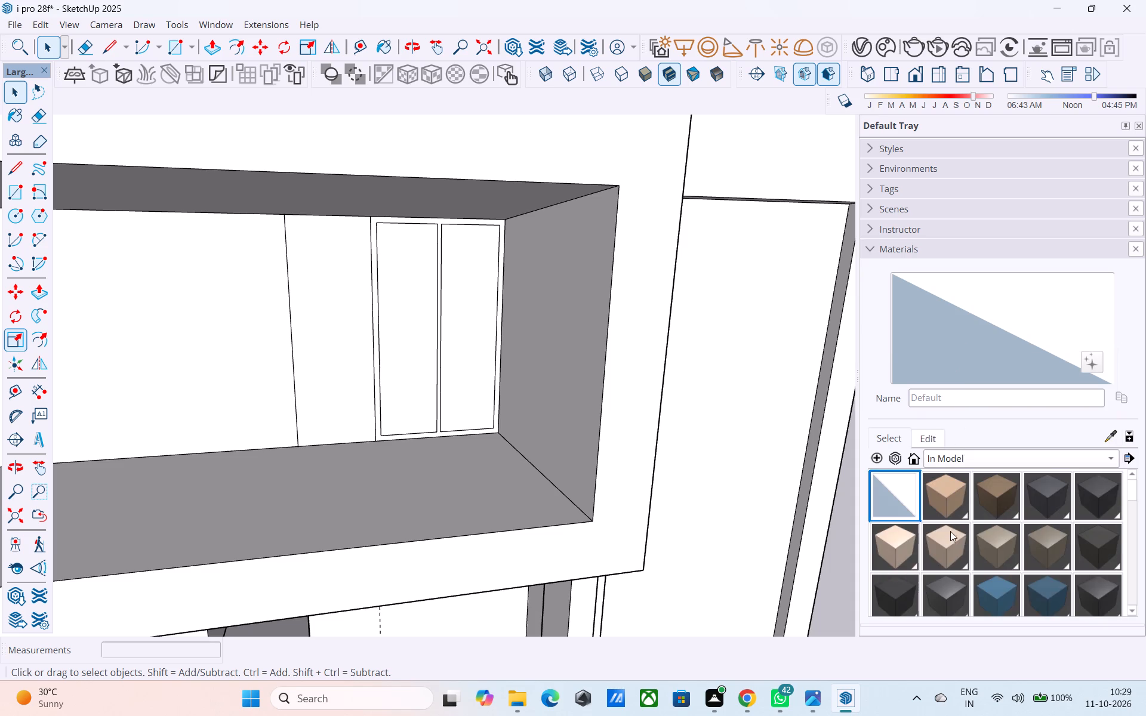
pyautogui.scroll(-5, 954, 523)
pyautogui.scroll(6, 954, 522)
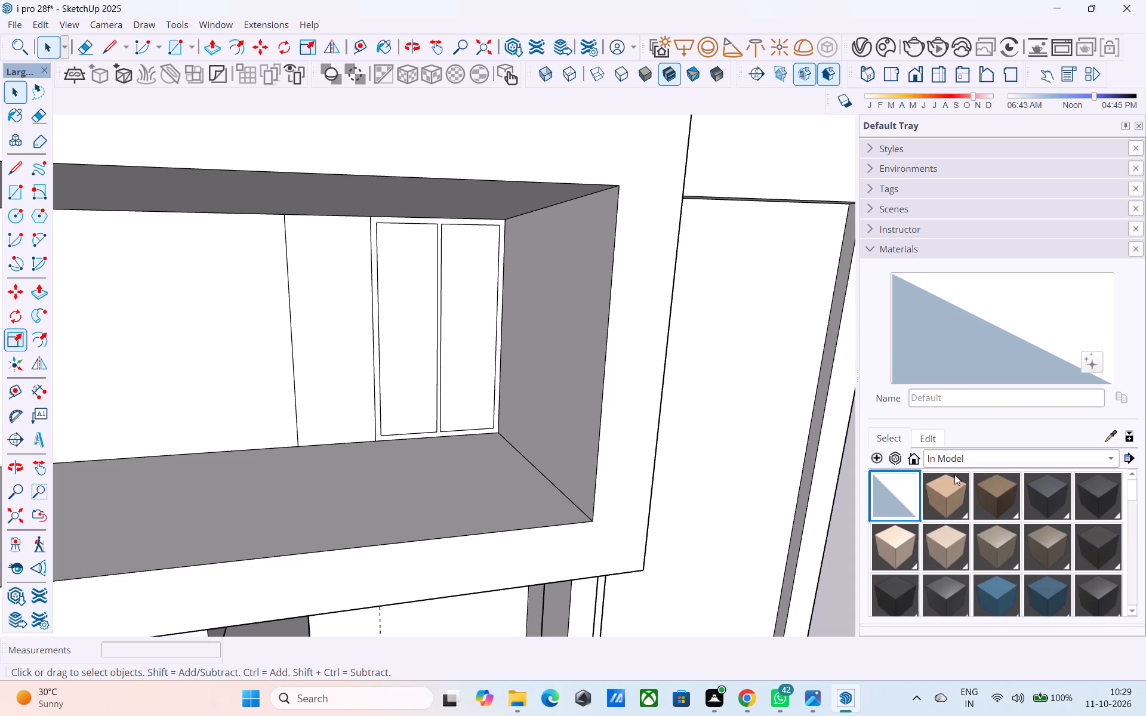
pyautogui.click(956, 462)
pyautogui.click(954, 521)
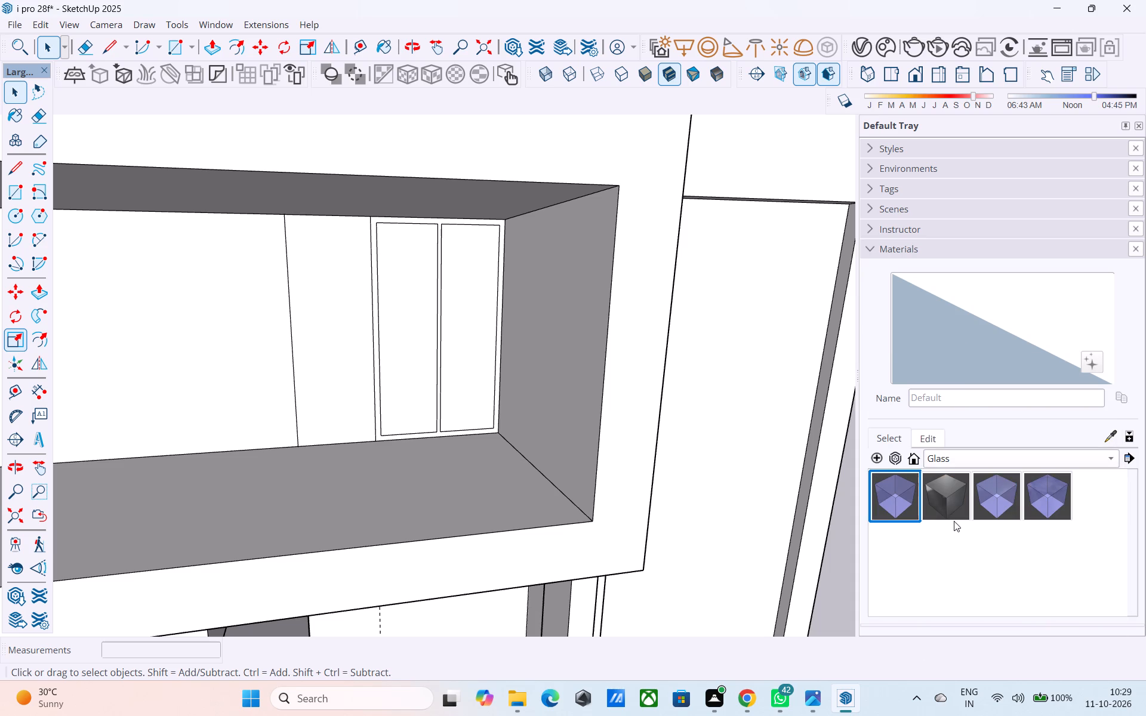
pyautogui.click(953, 506)
pyautogui.click(435, 307)
pyautogui.click(450, 306)
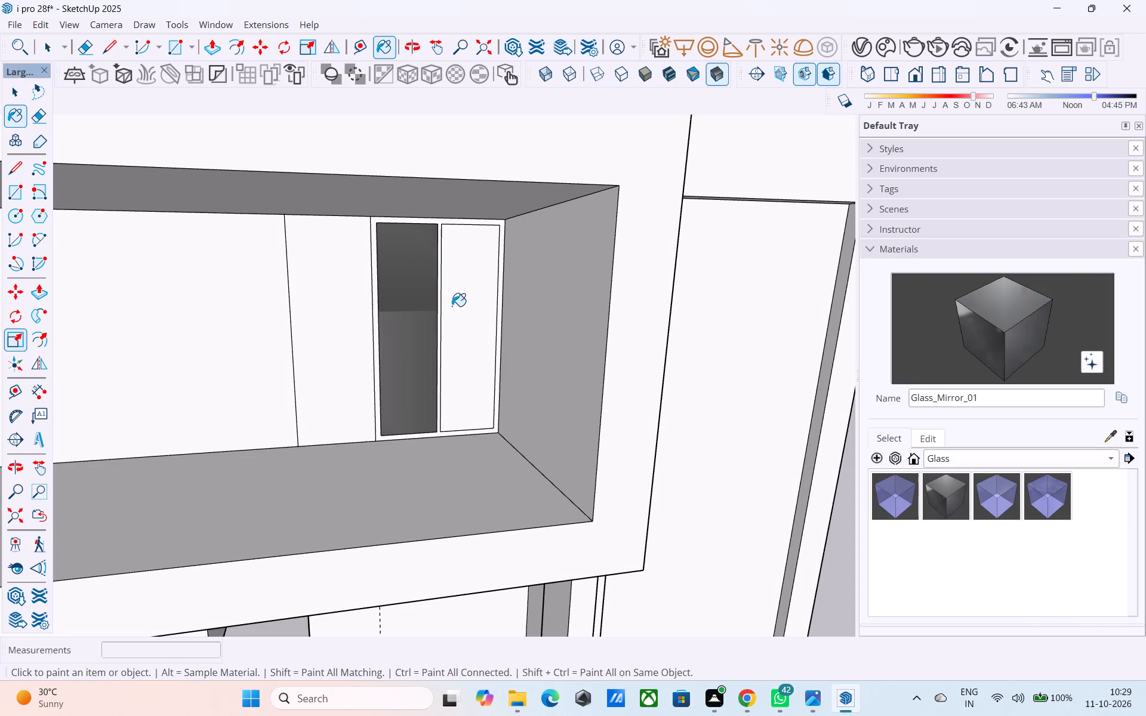
pyautogui.scroll(-9, 454, 306)
pyautogui.press('space')
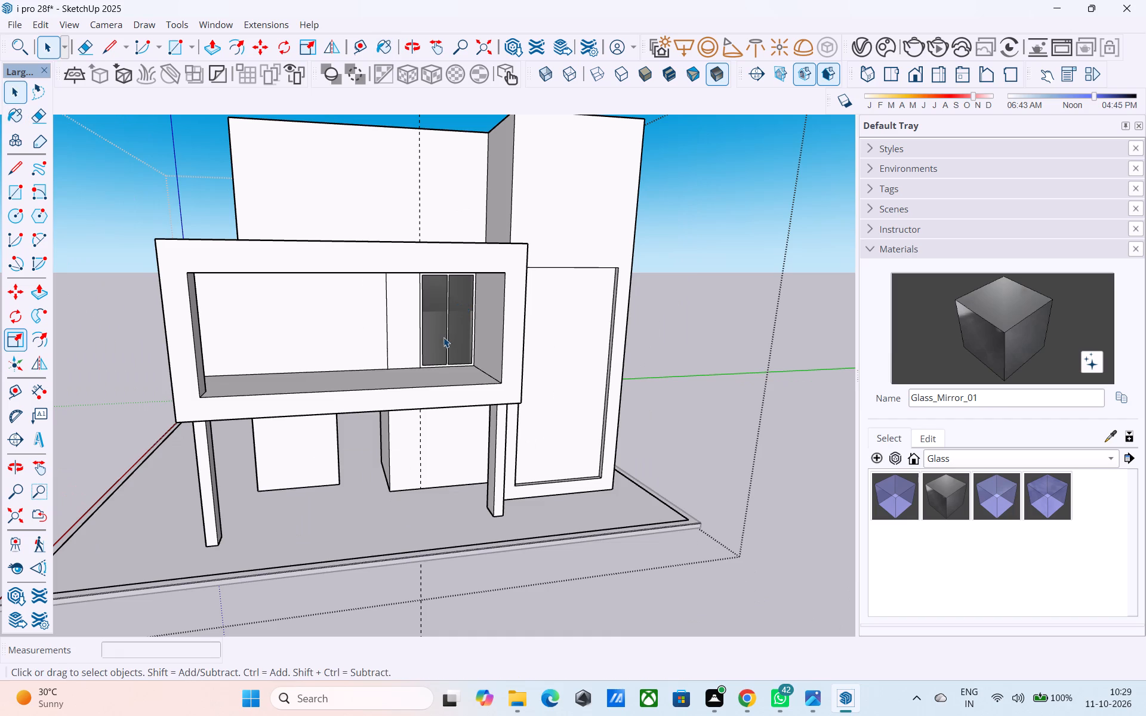
# Copy both segments of the vertical wall line beside the glass door 6' along the balcony's rear wall, away from the door.
pyautogui.keyDown('shift'); pyautogui.moveTo(443, 338); pyautogui.dragTo(459, 311, button='middle'); pyautogui.keyUp('shift')
pyautogui.scroll(7, 459, 311)
pyautogui.moveTo(414, 304); pyautogui.dragTo(443, 297, button='middle')
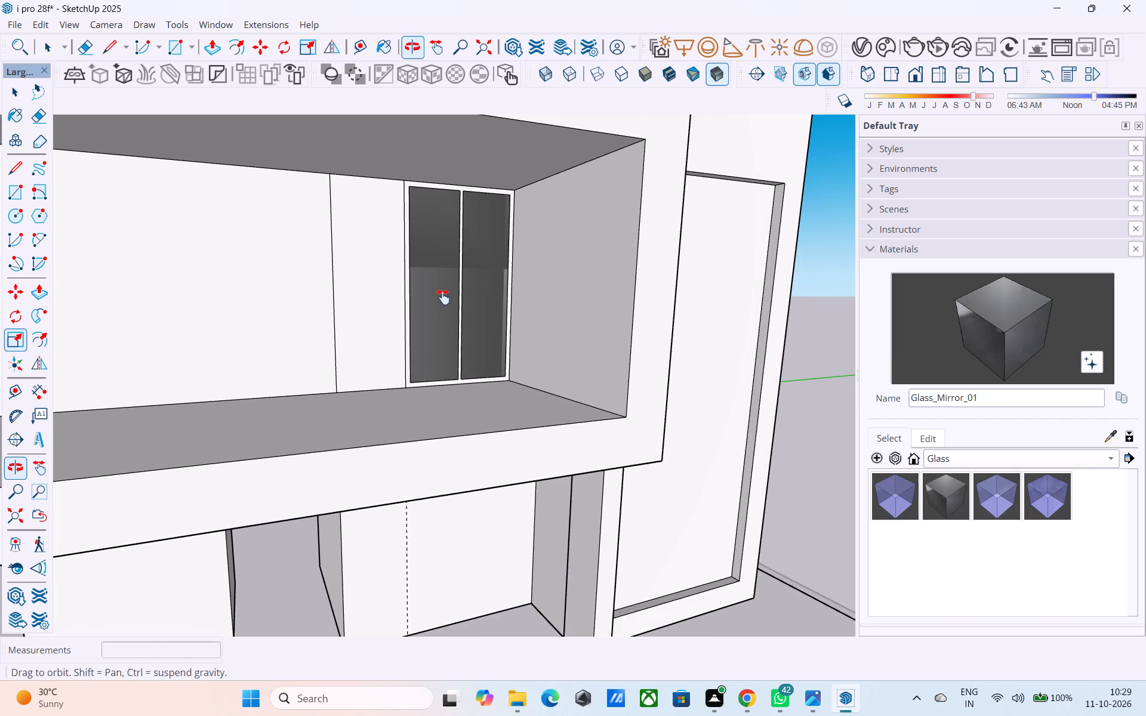
pyautogui.moveTo(443, 297); pyautogui.dragTo(470, 301, button='middle')
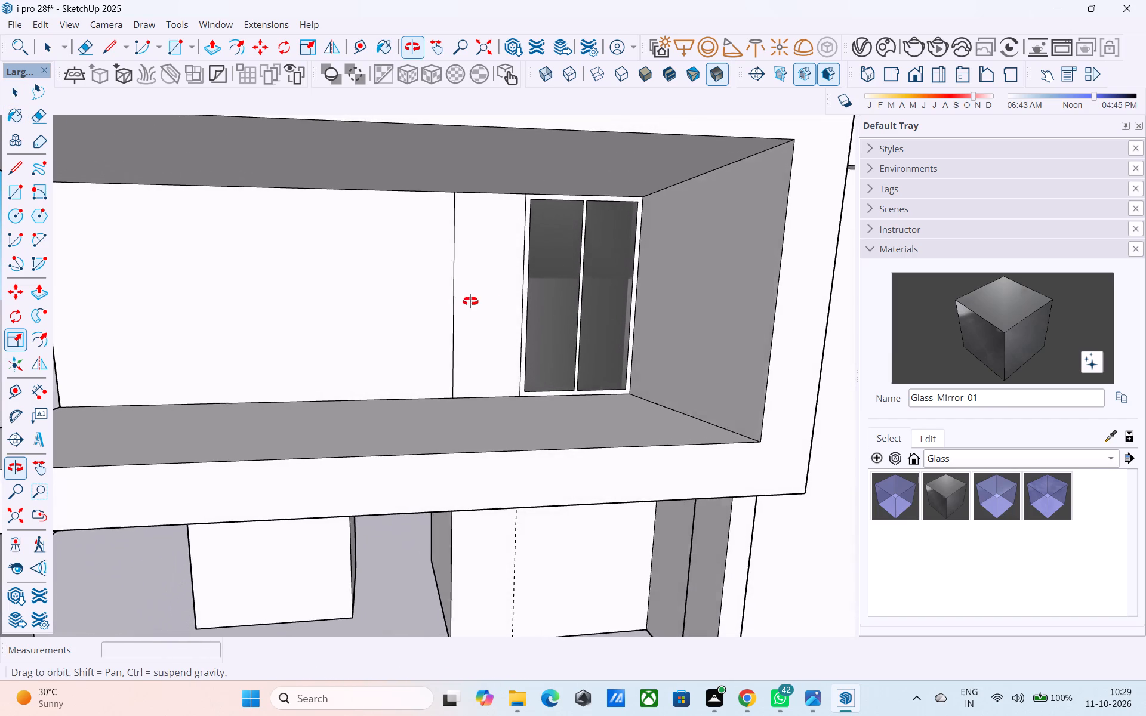
pyautogui.moveTo(470, 301); pyautogui.dragTo(469, 301, button='middle')
pyautogui.click(453, 297)
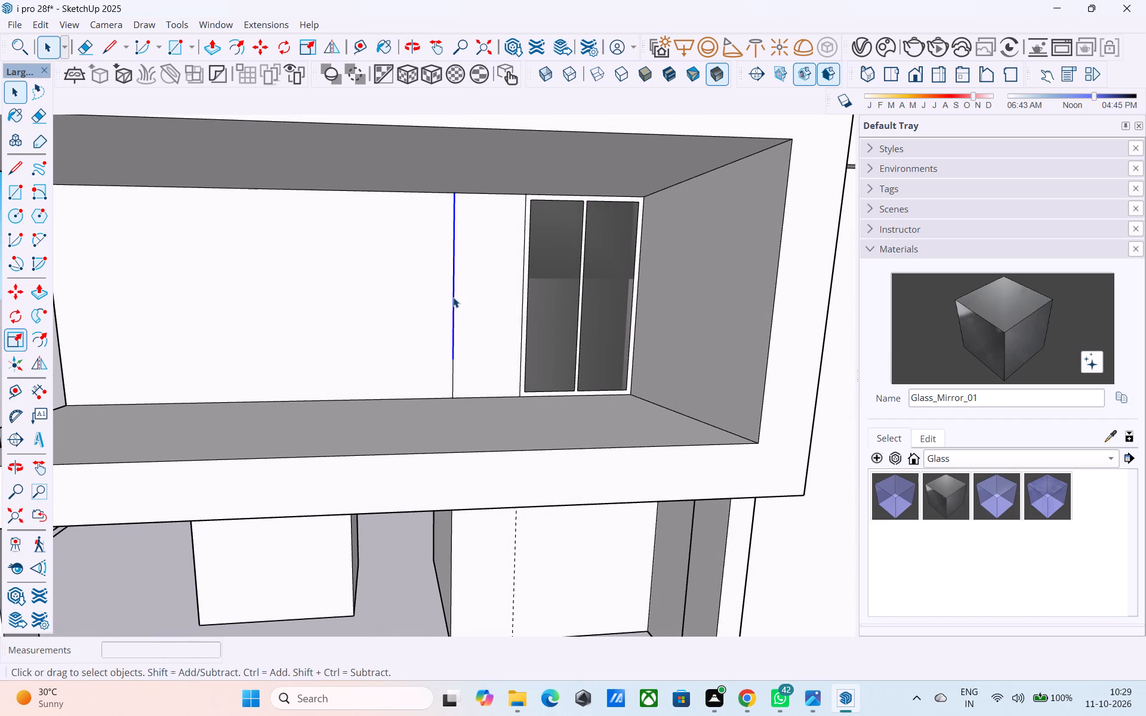
pyautogui.scroll(4, 451, 360)
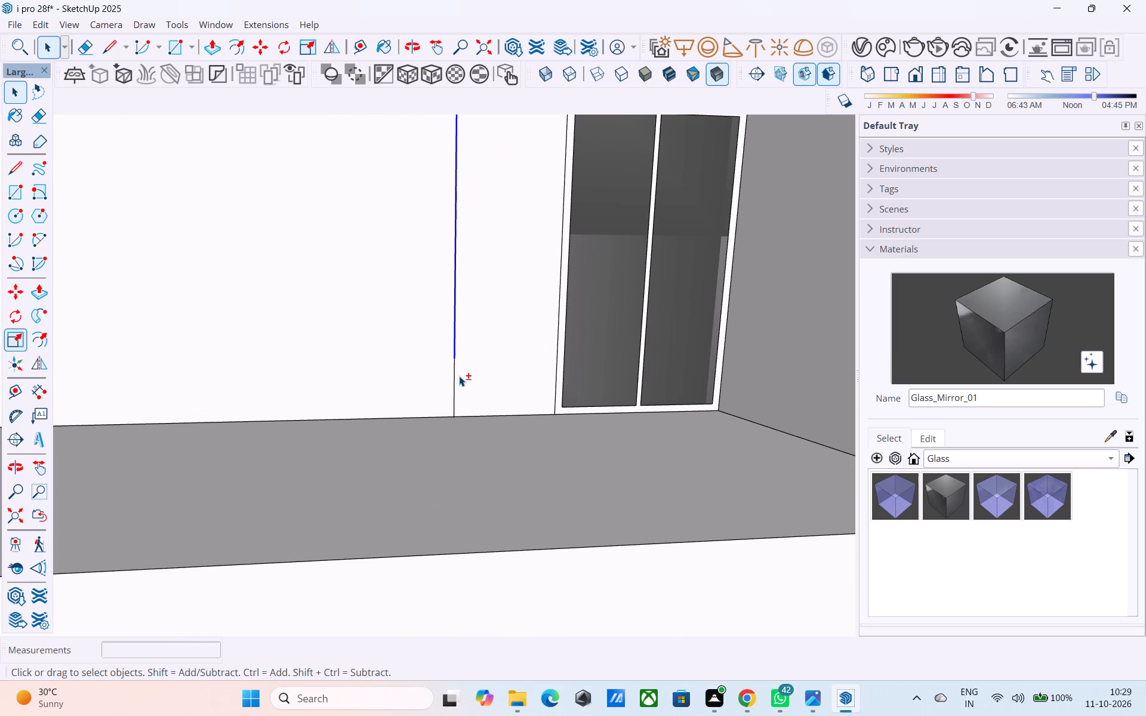
pyautogui.keyDown('shift'); pyautogui.click(452, 377); pyautogui.keyUp('shift')
pyautogui.keyDown('shift'); pyautogui.click(429, 362); pyautogui.keyUp('shift')
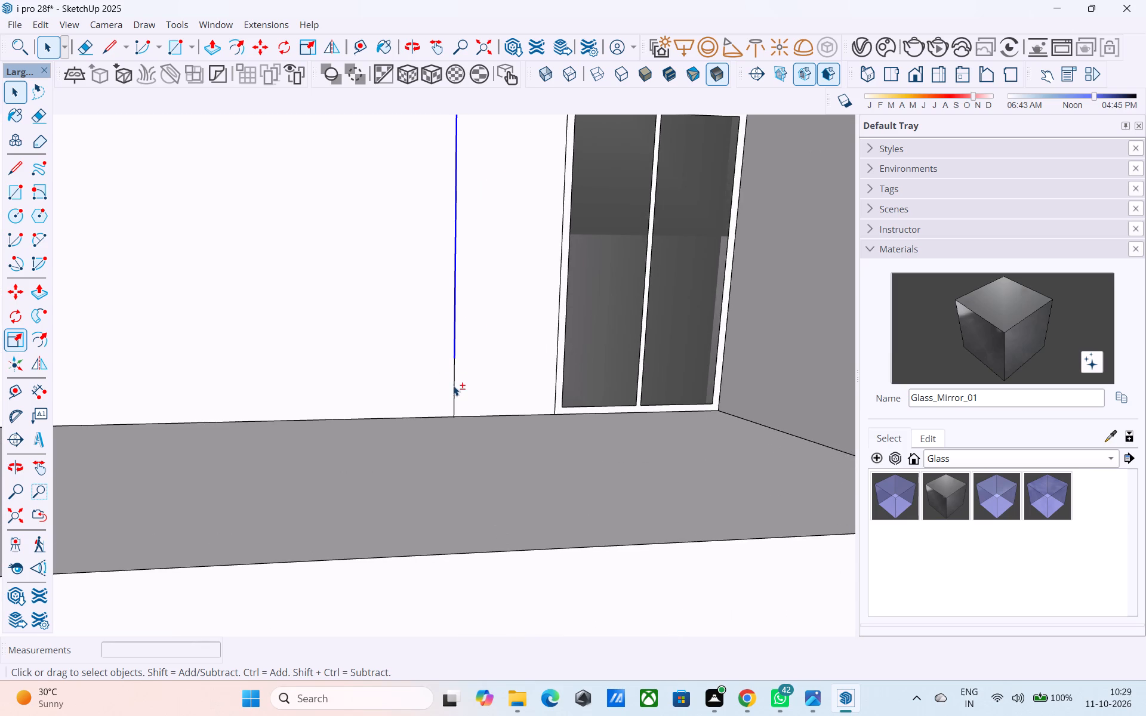
pyautogui.keyDown('shift'); pyautogui.click(452, 385); pyautogui.keyUp('shift')
pyautogui.keyDown('shift'); pyautogui.click(454, 385); pyautogui.keyUp('shift')
pyautogui.keyDown('shift'); pyautogui.click(438, 373); pyautogui.keyUp('shift')
pyautogui.scroll(-5, 440, 376)
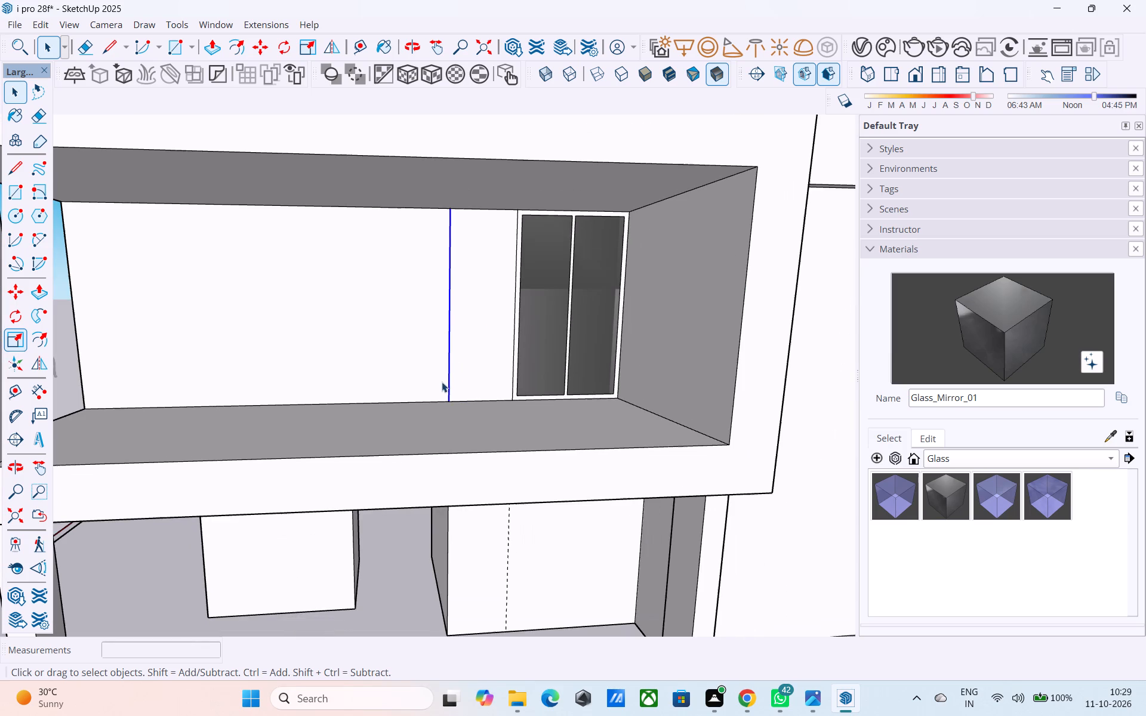
pyautogui.press('m')
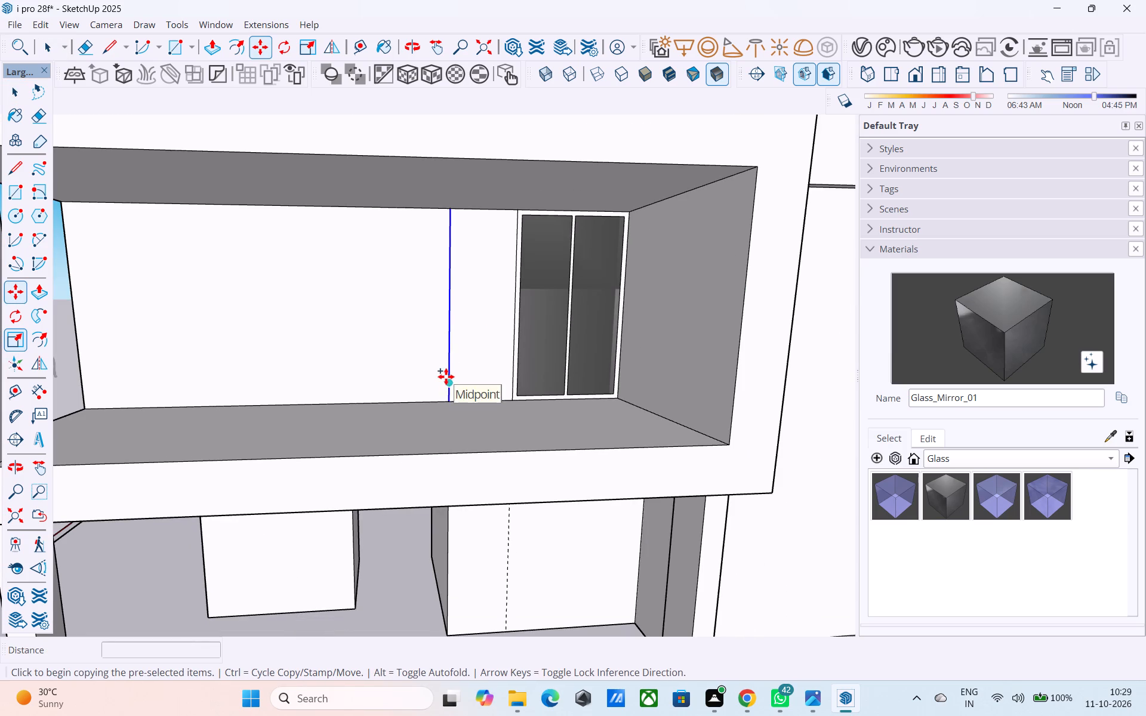
pyautogui.click(449, 400)
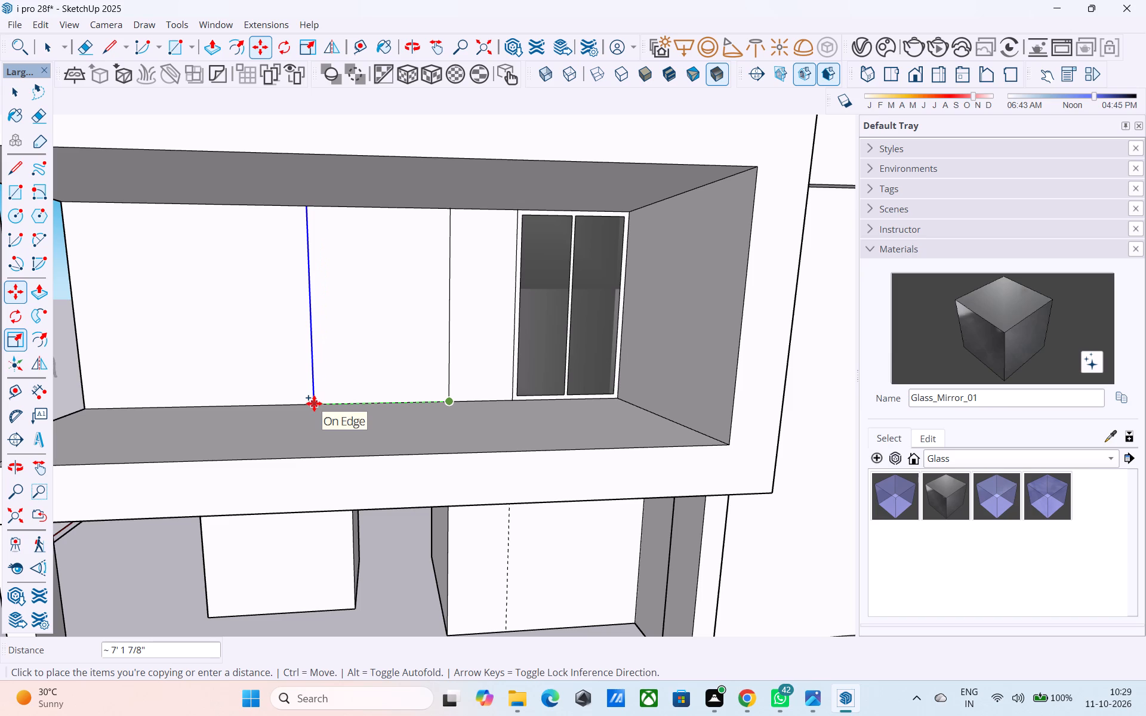
pyautogui.write("6'")
pyautogui.press('Return')
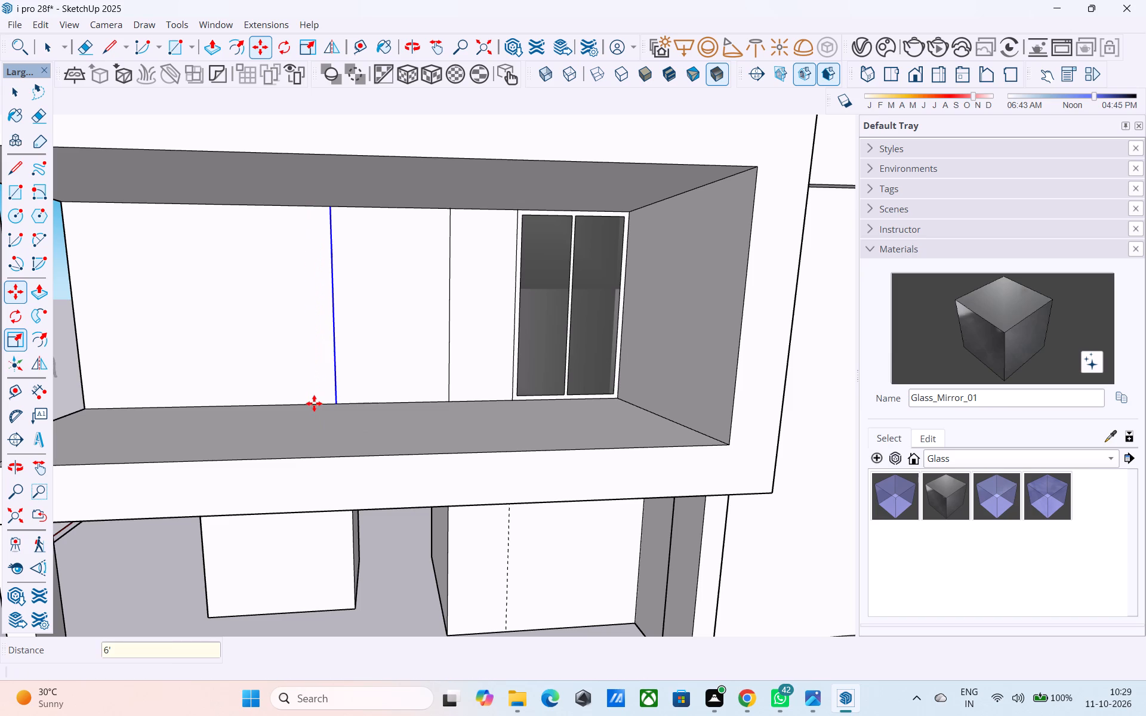
# Copy the 6' wide wall panel's bottom edge up to its top edge, dividing the panel into 10 equal horizontal strips.
pyautogui.press('space')
pyautogui.scroll(3, 357, 403)
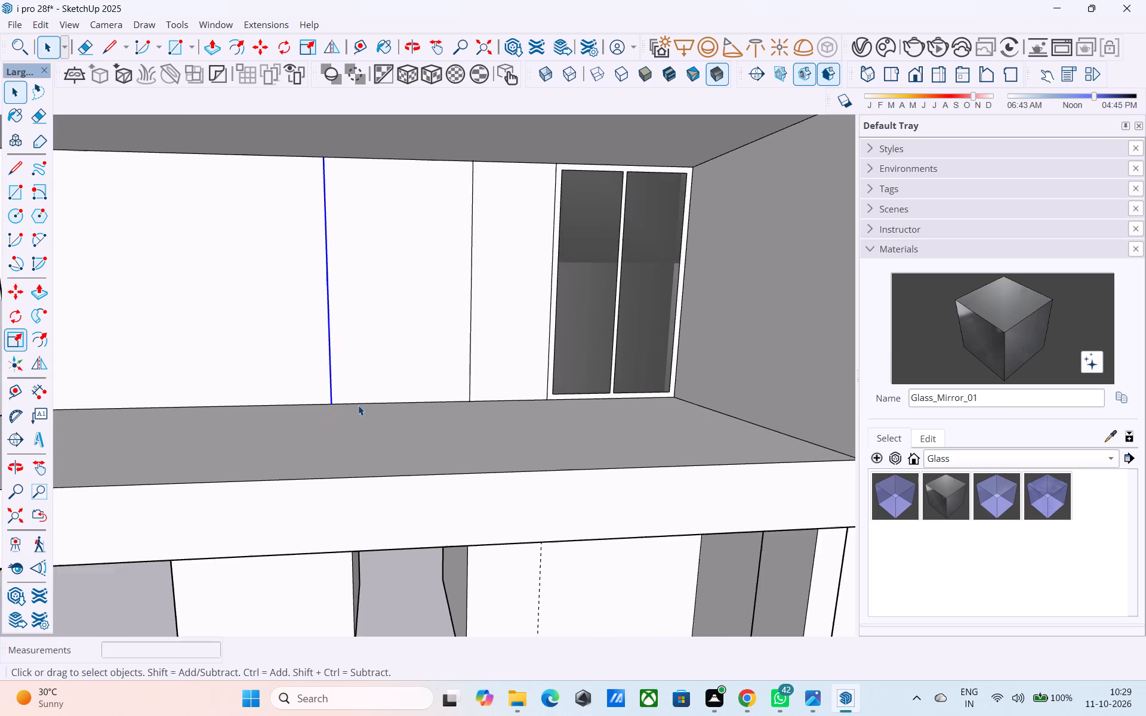
pyautogui.click(363, 402)
pyautogui.press('m')
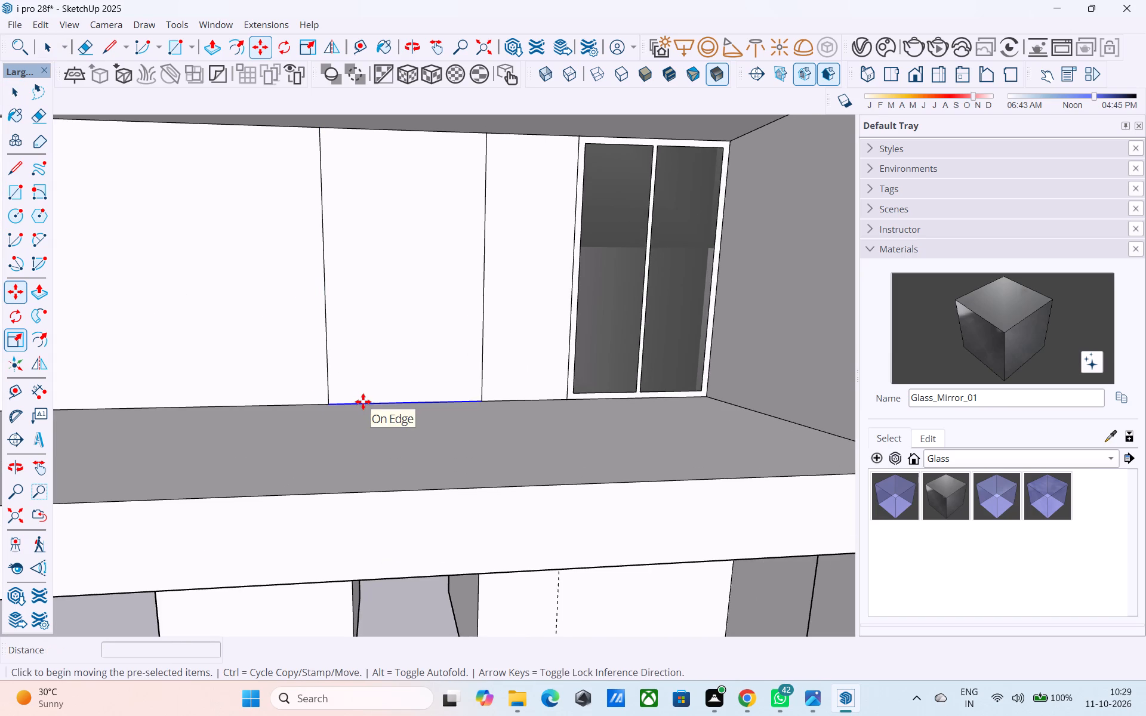
pyautogui.click(334, 408)
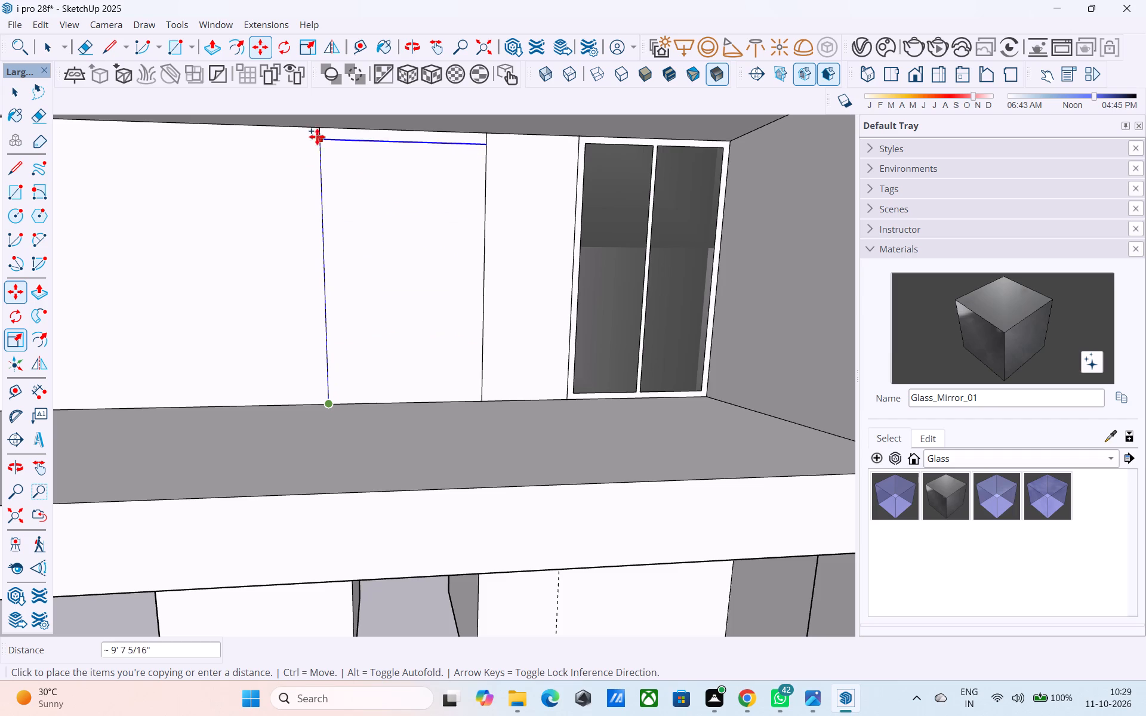
pyautogui.click(318, 126)
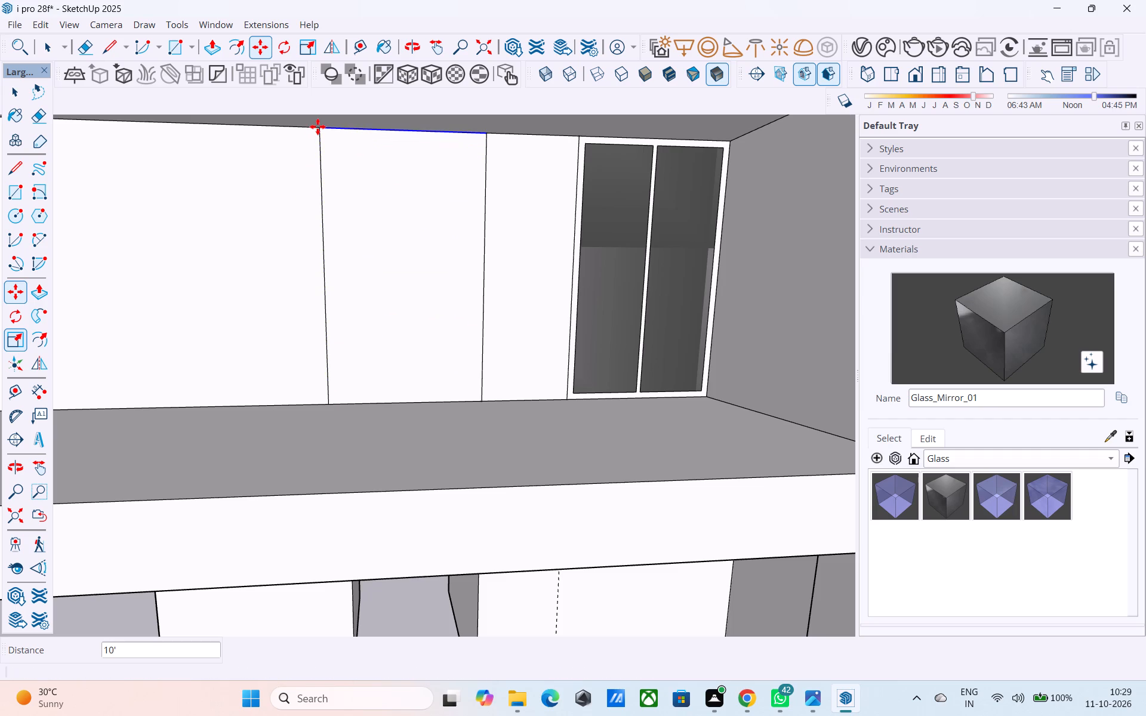
pyautogui.press('/')
pyautogui.write('10')
pyautogui.press('Return')
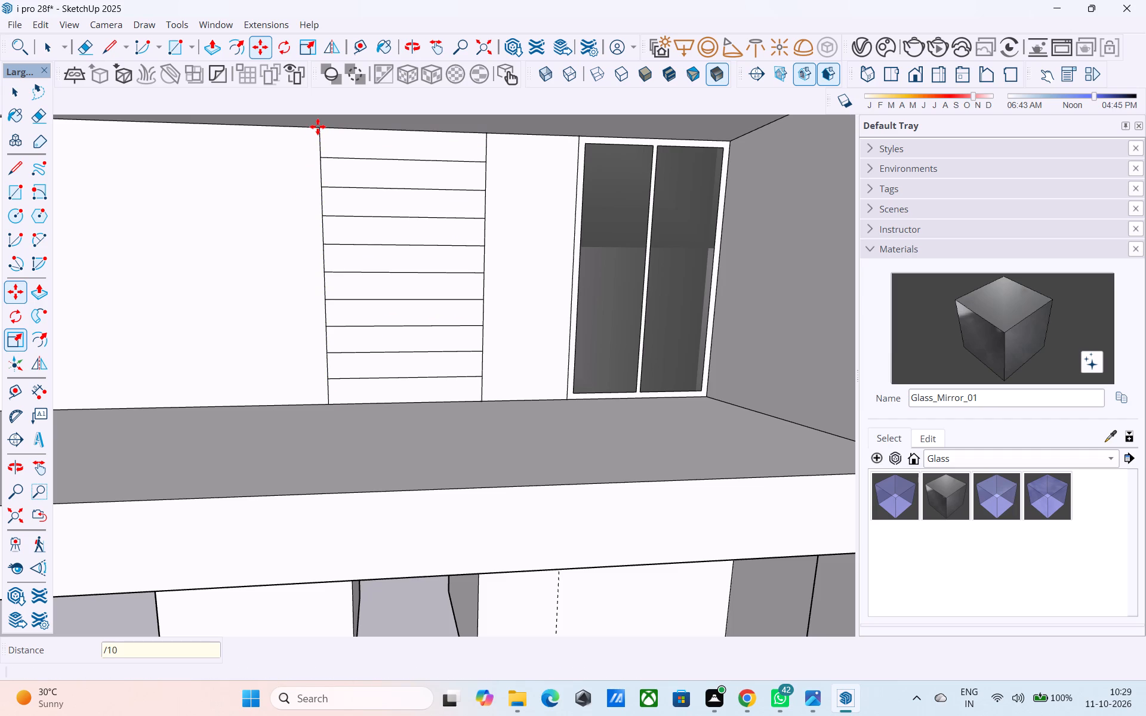
pyautogui.press('space')
# Examine the duplex from the front and from above, checking the balcony and the open upper floor walls.
pyautogui.scroll(-8, 363, 273)
pyautogui.moveTo(330, 303); pyautogui.dragTo(538, 355, button='middle')
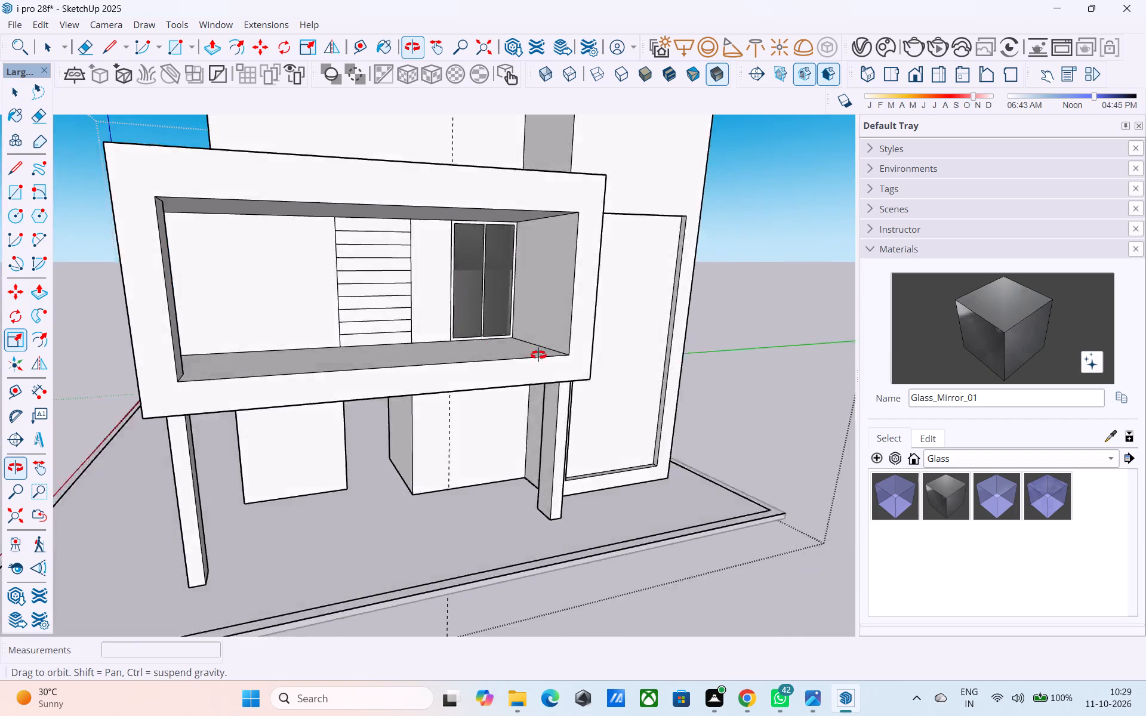
pyautogui.moveTo(538, 355); pyautogui.dragTo(728, 343, button='middle')
pyautogui.moveTo(302, 341); pyautogui.dragTo(442, 324, button='middle')
pyautogui.scroll(-8, 429, 318)
pyautogui.scroll(1, 414, 324)
pyautogui.scroll(-4, 416, 325)
pyautogui.moveTo(451, 367); pyautogui.dragTo(293, 556, button='middle')
pyautogui.moveTo(321, 275); pyautogui.dragTo(556, 346, button='middle')
pyautogui.moveTo(556, 346); pyautogui.dragTo(592, 385, button='middle')
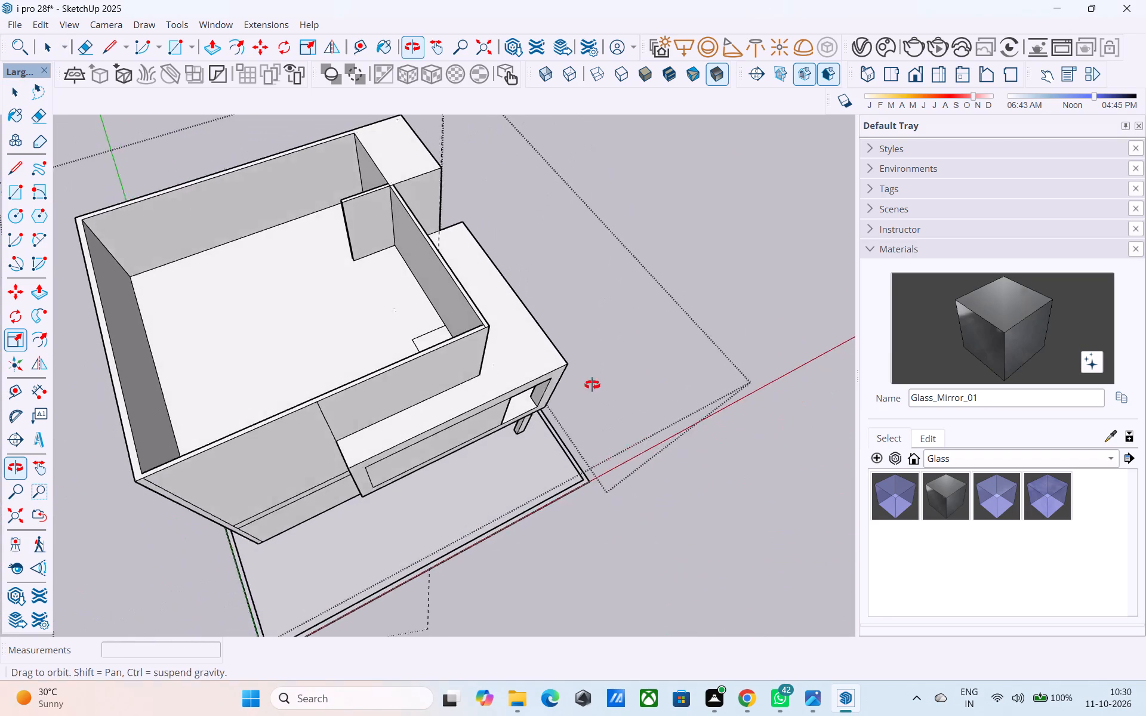
# Erase the stray lines on the upper floor slab near the front corner and save the model.
pyautogui.moveTo(592, 385); pyautogui.dragTo(651, 447, button='middle')
pyautogui.press('e')
pyautogui.moveTo(451, 381); pyautogui.dragTo(415, 351)
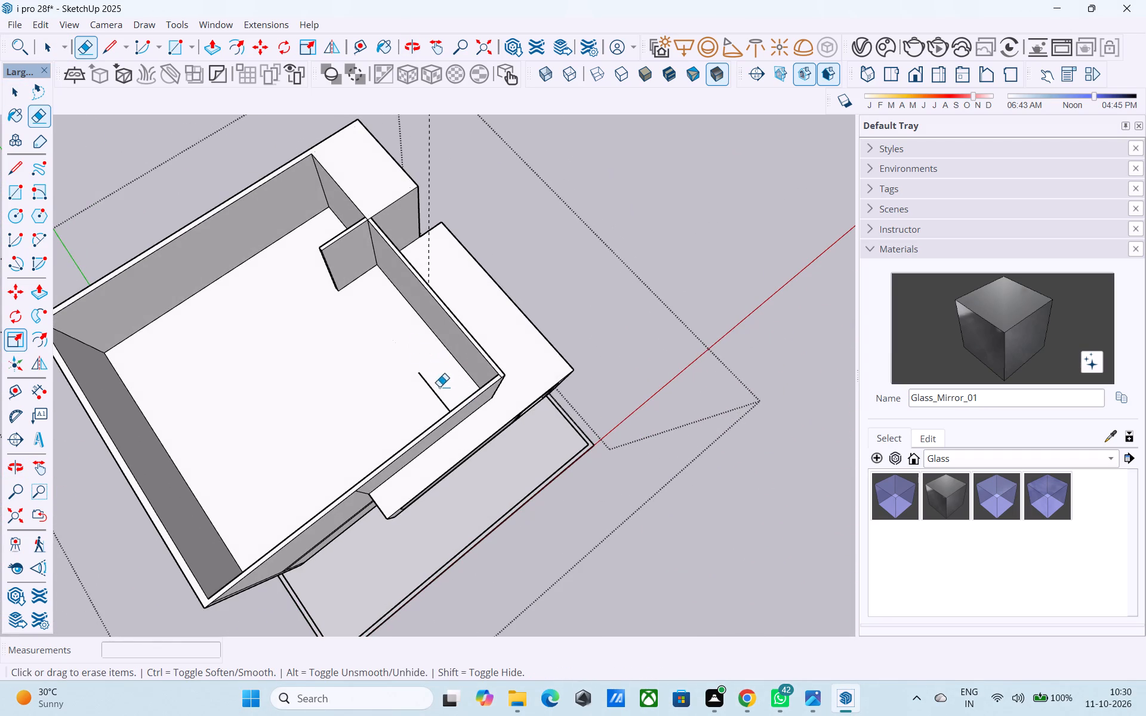
pyautogui.moveTo(444, 391); pyautogui.dragTo(364, 411)
pyautogui.press('space')
pyautogui.hotkey('ctrl', 's')
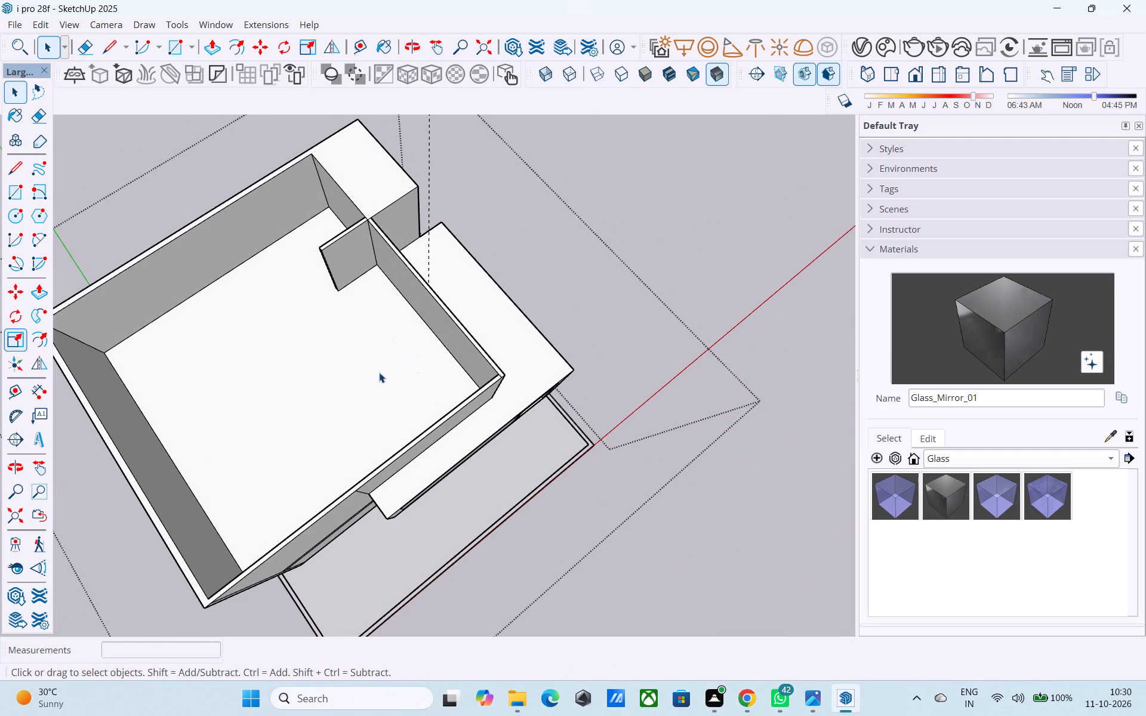
pyautogui.press('space')
# Examine the duplex's upper floor walls, tower block and balcony from the front and sides.
pyautogui.moveTo(517, 371); pyautogui.dragTo(157, 251, button='middle')
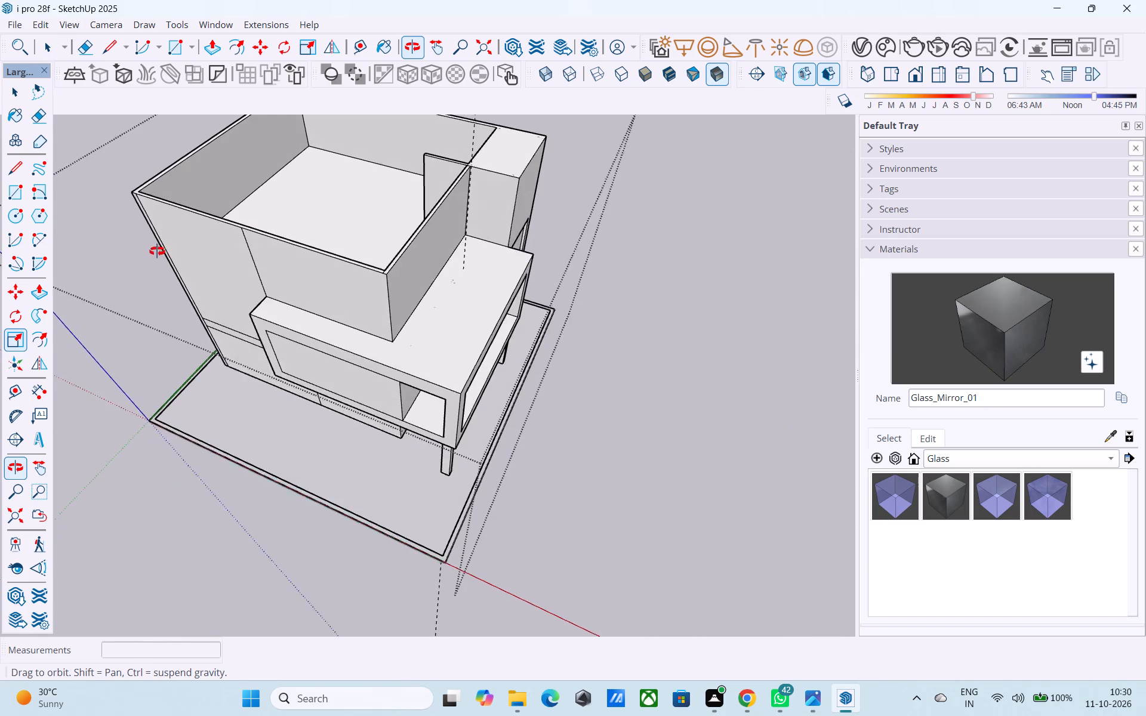
pyautogui.moveTo(157, 251); pyautogui.dragTo(156, 237, button='middle')
pyautogui.keyDown('shift'); pyautogui.moveTo(236, 244); pyautogui.dragTo(292, 267, button='middle'); pyautogui.keyUp('shift')
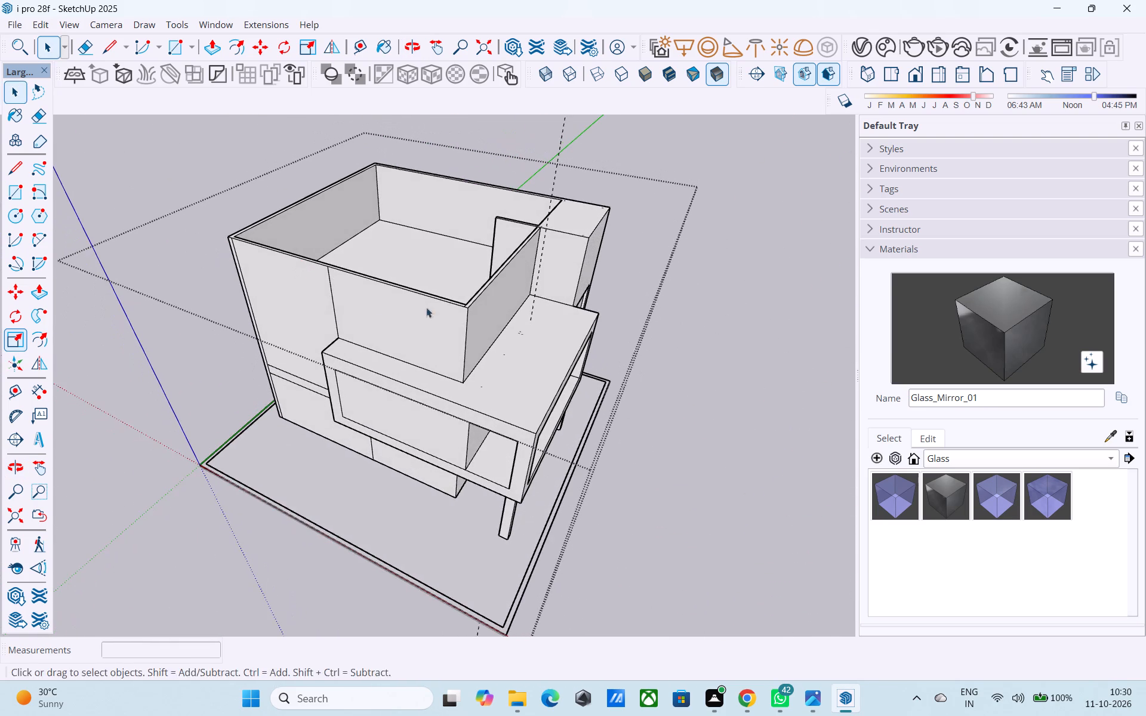
pyautogui.keyDown('shift'); pyautogui.moveTo(435, 307); pyautogui.dragTo(166, 314, button='middle'); pyautogui.keyUp('shift')
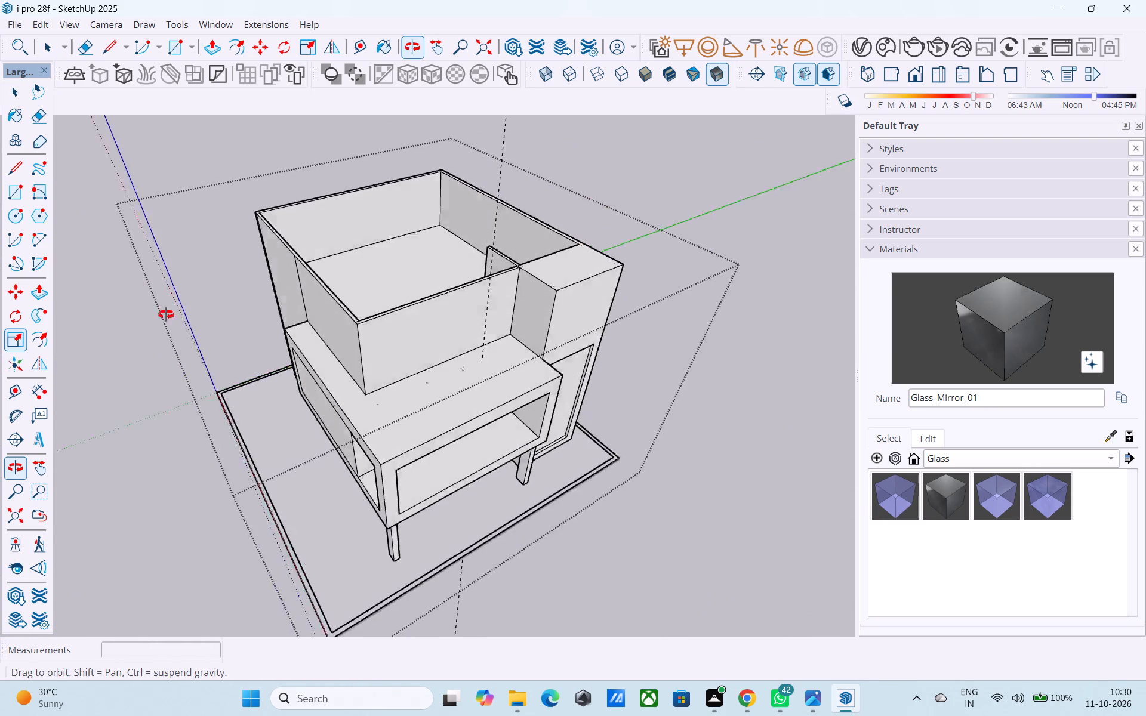
pyautogui.keyDown('shift'); pyautogui.moveTo(166, 314); pyautogui.dragTo(140, 300, button='middle'); pyautogui.keyUp('shift')
pyautogui.moveTo(506, 340); pyautogui.dragTo(396, 329, button='middle')
pyautogui.scroll(2, 398, 326)
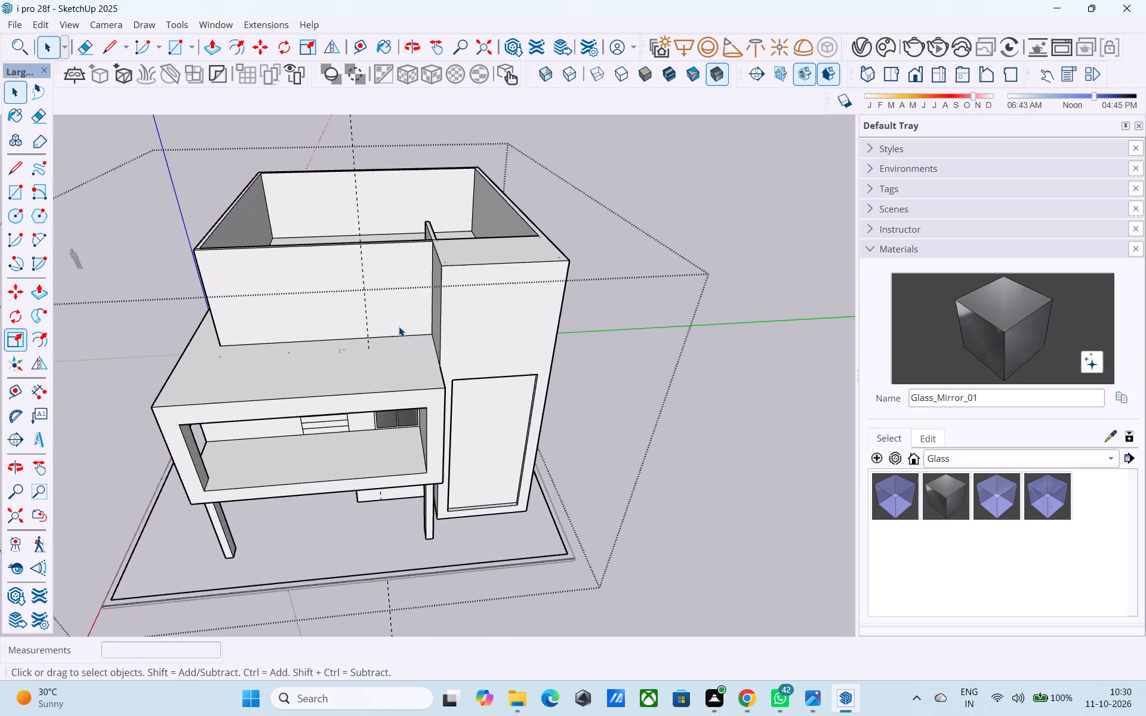
pyautogui.scroll(3, 399, 326)
pyautogui.moveTo(337, 344); pyautogui.dragTo(432, 285, button='middle')
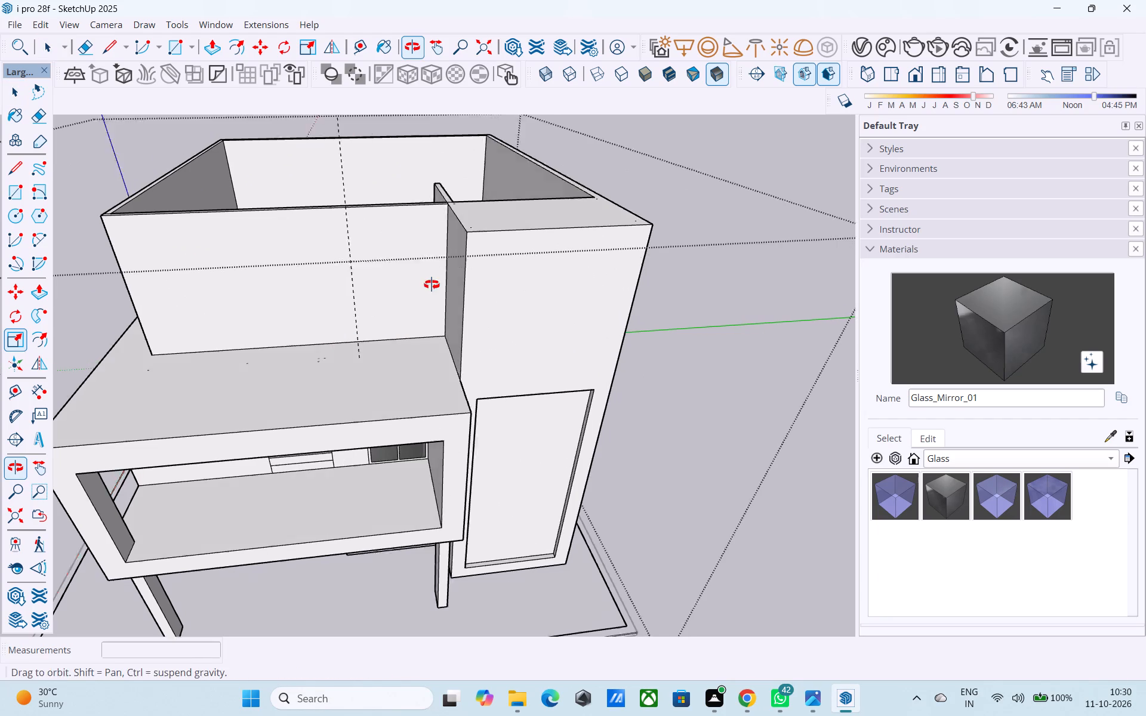
pyautogui.moveTo(432, 285); pyautogui.dragTo(436, 282, button='middle')
pyautogui.moveTo(374, 285); pyautogui.dragTo(353, 285, button='middle')
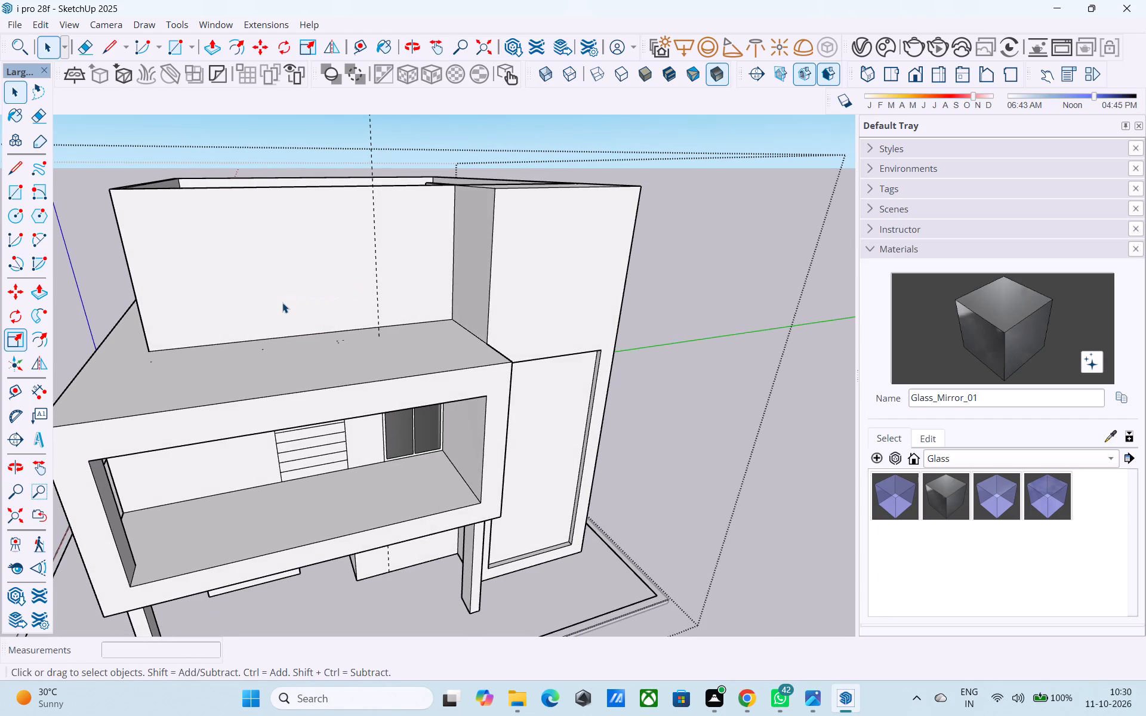
pyautogui.moveTo(318, 300); pyautogui.dragTo(389, 283, button='middle')
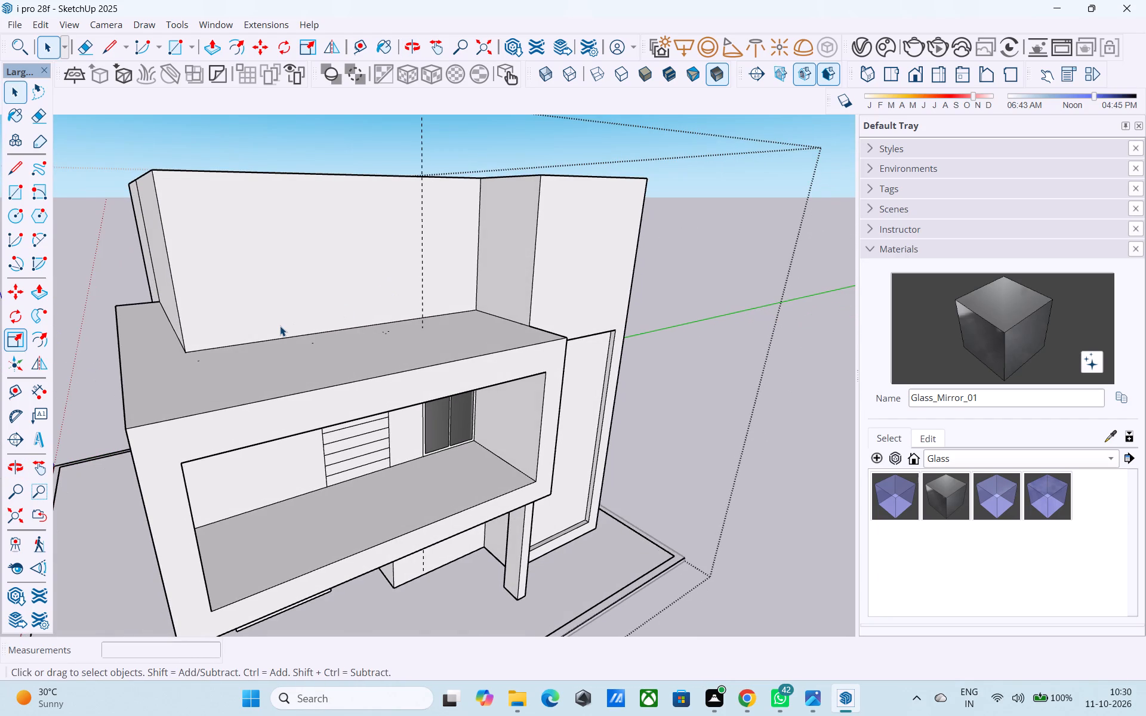
# Measure the height of the upper floor wall above the balcony roof, from its base to its top edge.
pyautogui.press('t')
pyautogui.click(248, 343)
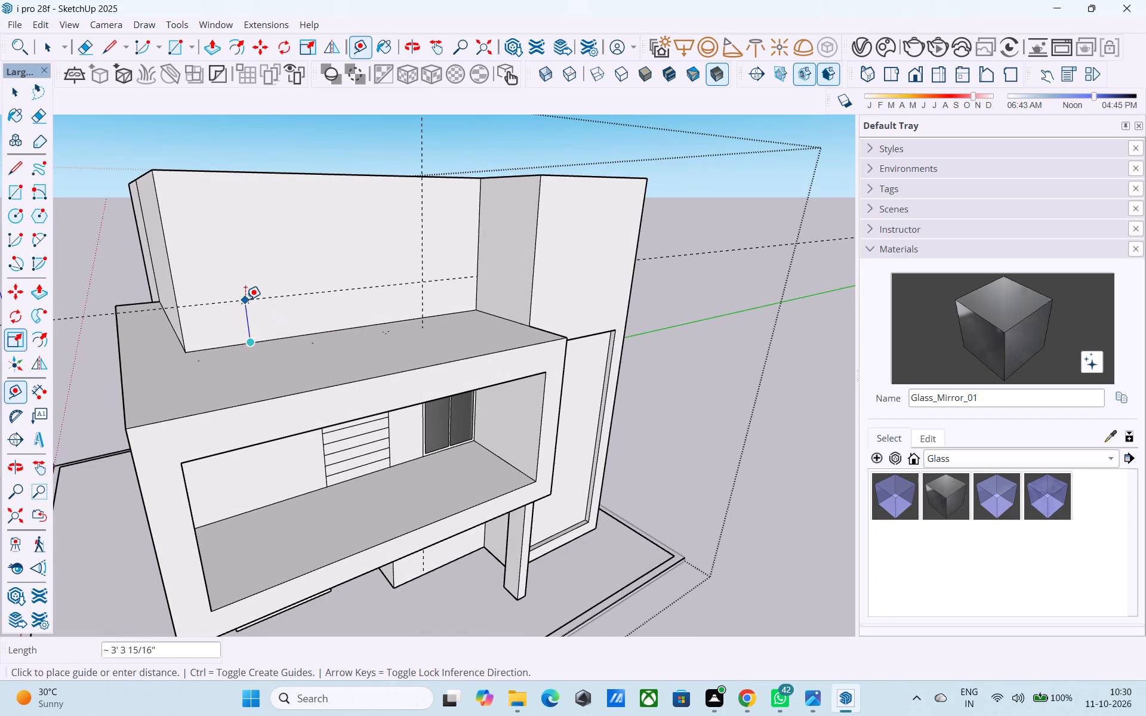
pyautogui.moveTo(247, 286); pyautogui.dragTo(453, 310, button='middle')
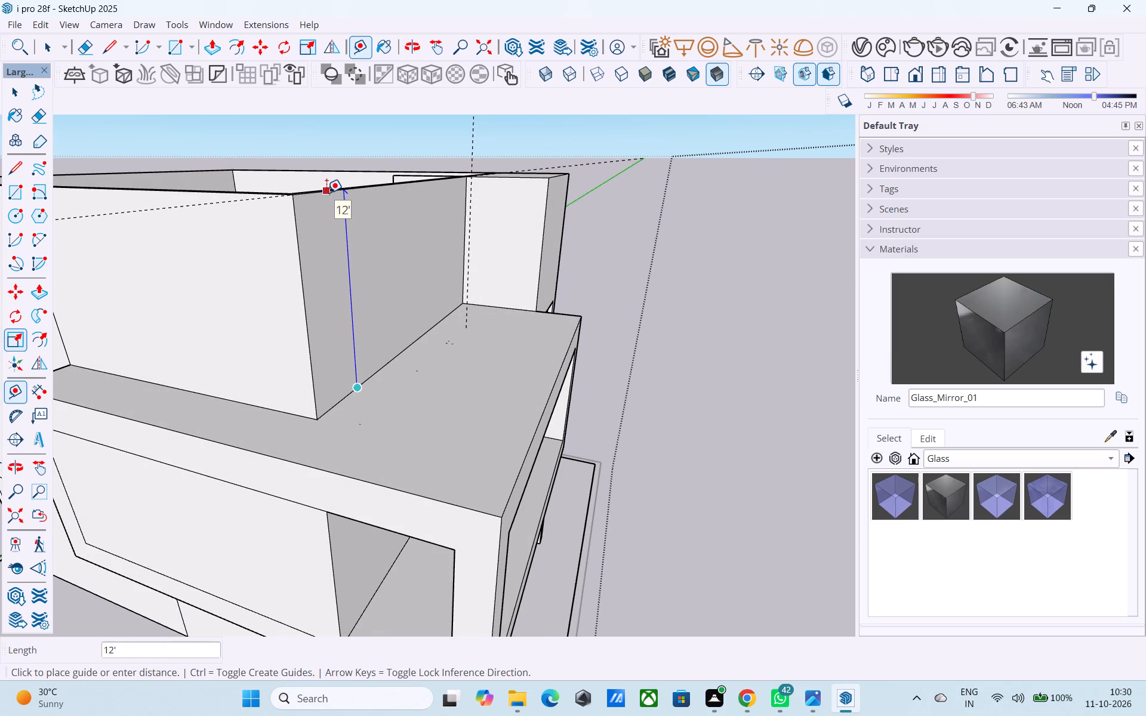
pyautogui.press('space')
pyautogui.scroll(-5, 317, 191)
pyautogui.click(643, 330)
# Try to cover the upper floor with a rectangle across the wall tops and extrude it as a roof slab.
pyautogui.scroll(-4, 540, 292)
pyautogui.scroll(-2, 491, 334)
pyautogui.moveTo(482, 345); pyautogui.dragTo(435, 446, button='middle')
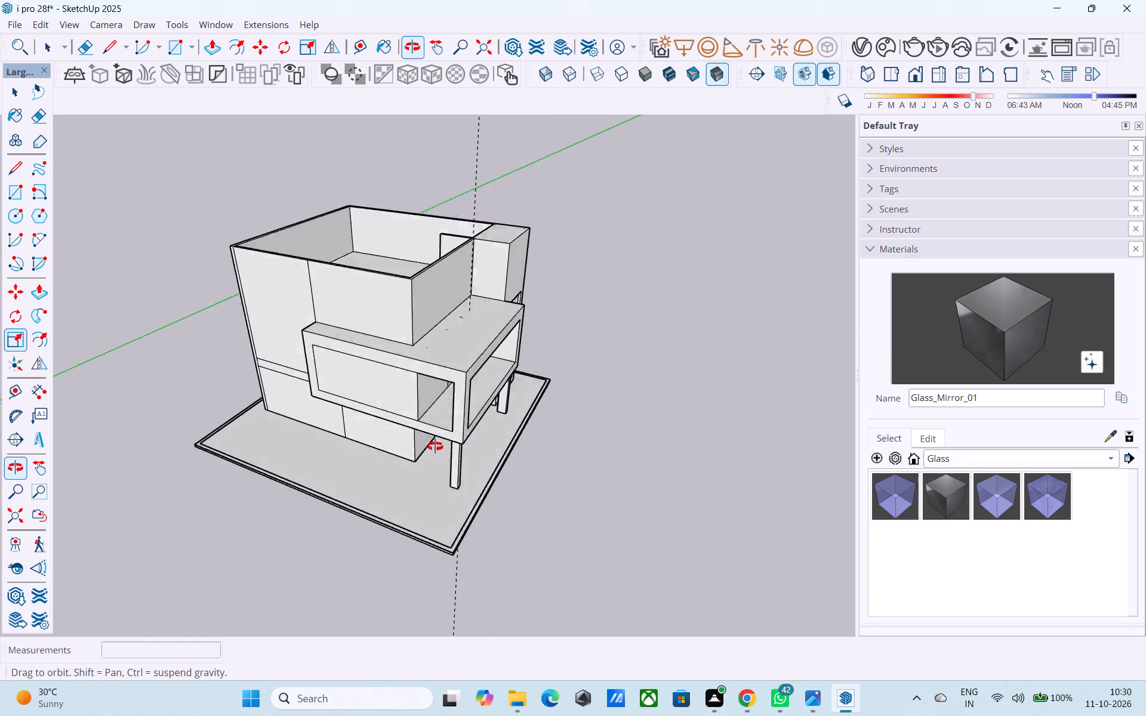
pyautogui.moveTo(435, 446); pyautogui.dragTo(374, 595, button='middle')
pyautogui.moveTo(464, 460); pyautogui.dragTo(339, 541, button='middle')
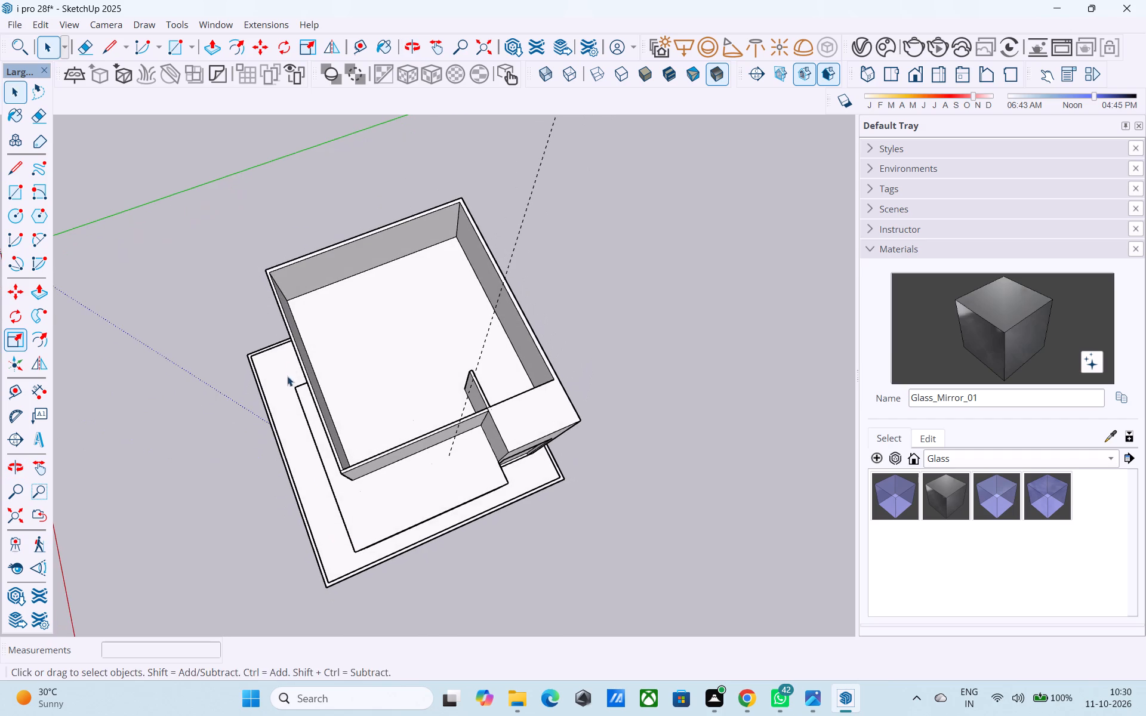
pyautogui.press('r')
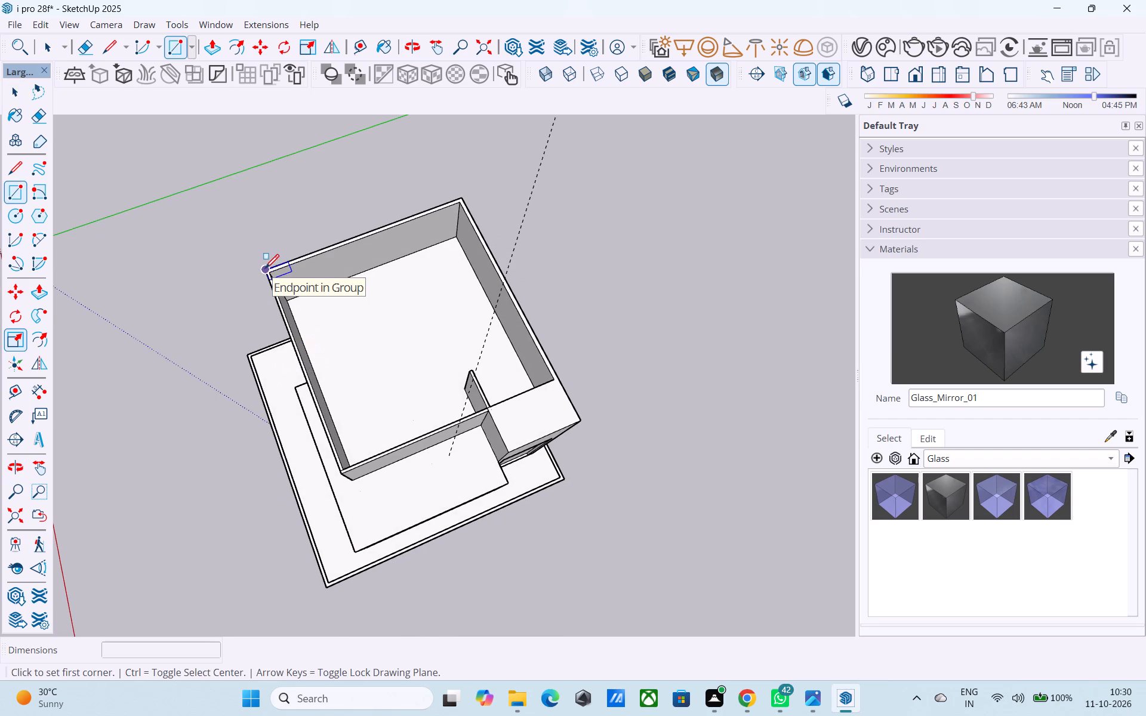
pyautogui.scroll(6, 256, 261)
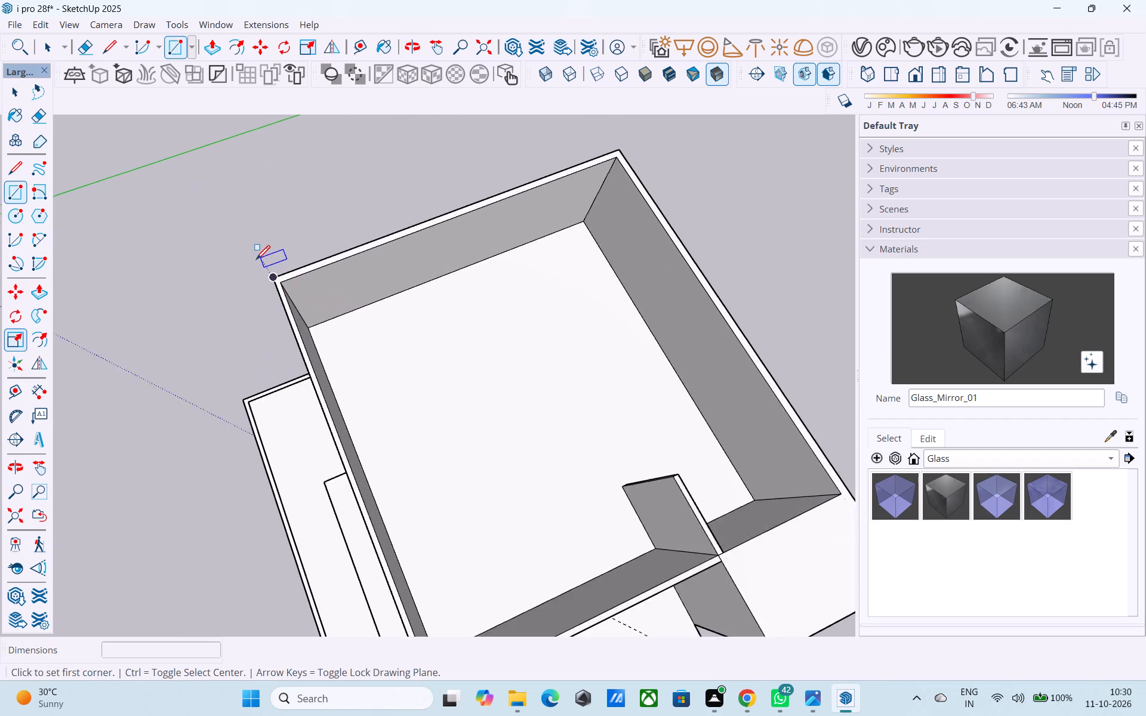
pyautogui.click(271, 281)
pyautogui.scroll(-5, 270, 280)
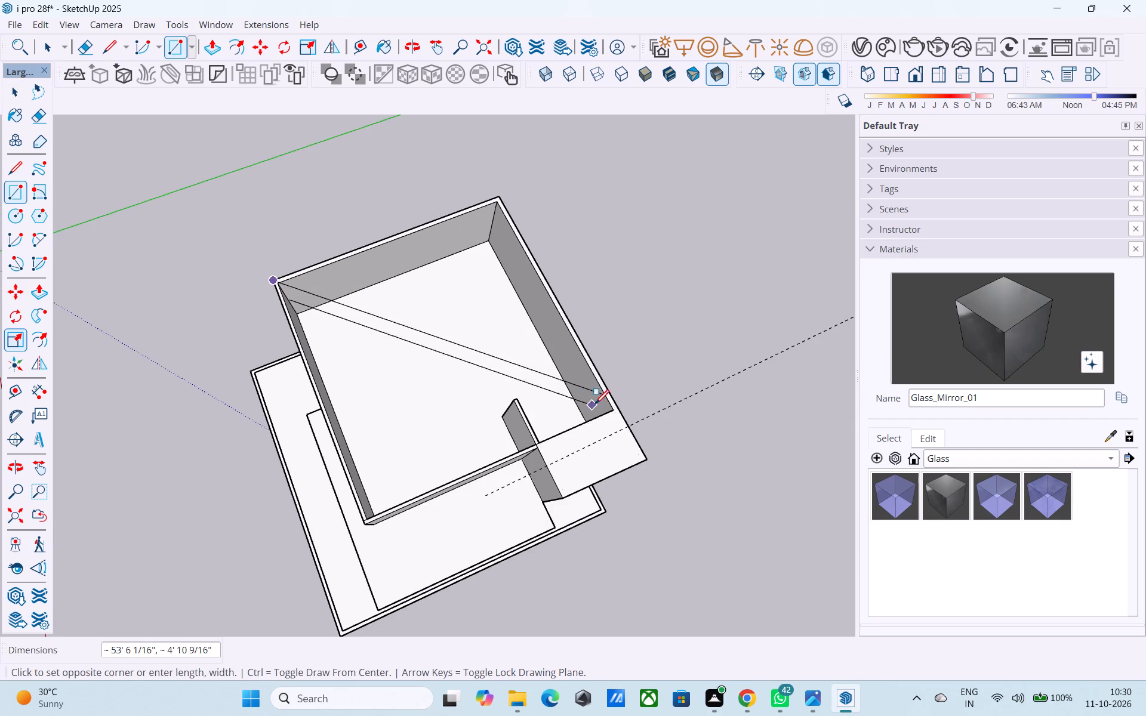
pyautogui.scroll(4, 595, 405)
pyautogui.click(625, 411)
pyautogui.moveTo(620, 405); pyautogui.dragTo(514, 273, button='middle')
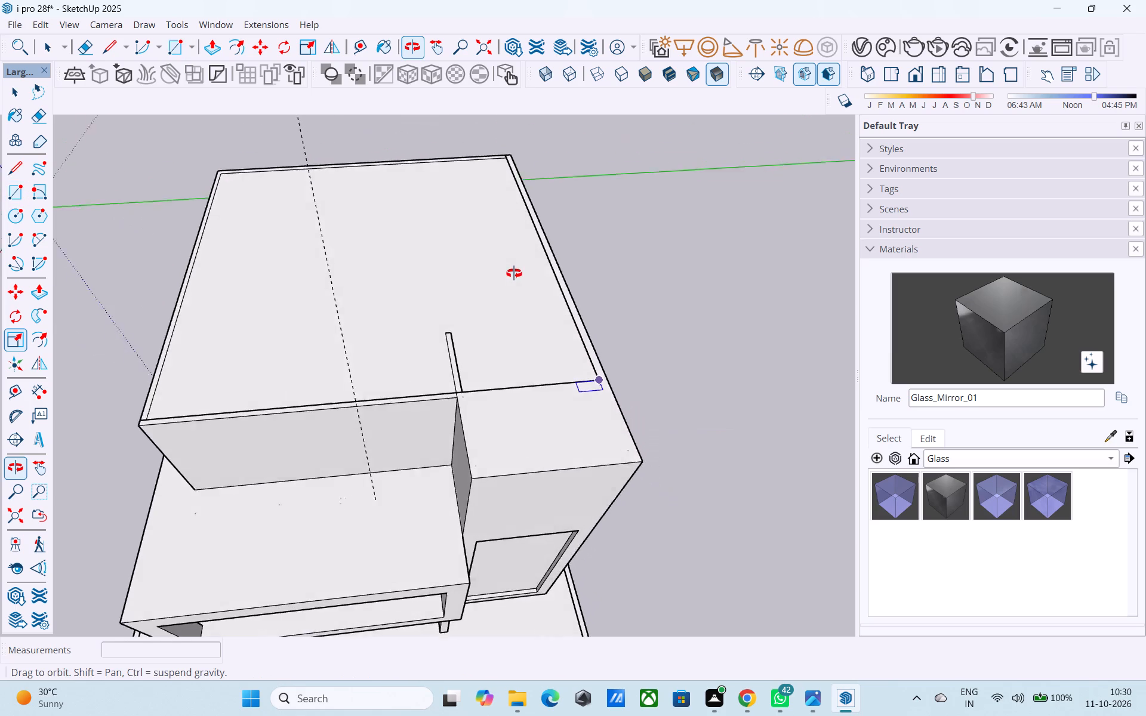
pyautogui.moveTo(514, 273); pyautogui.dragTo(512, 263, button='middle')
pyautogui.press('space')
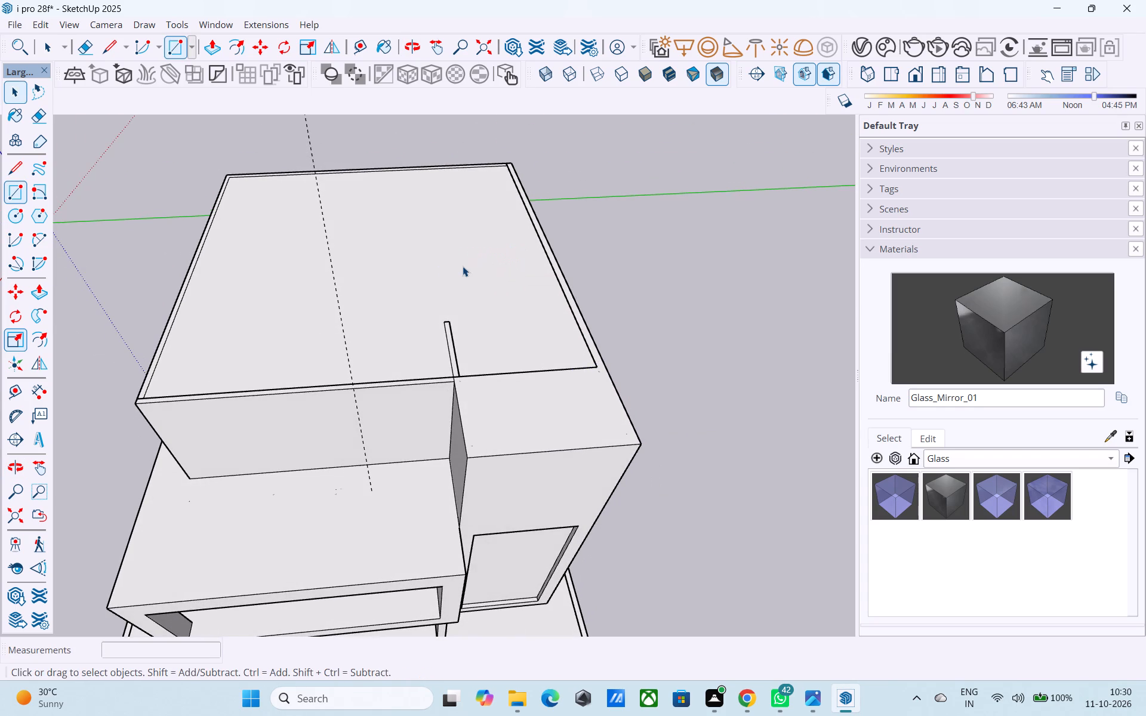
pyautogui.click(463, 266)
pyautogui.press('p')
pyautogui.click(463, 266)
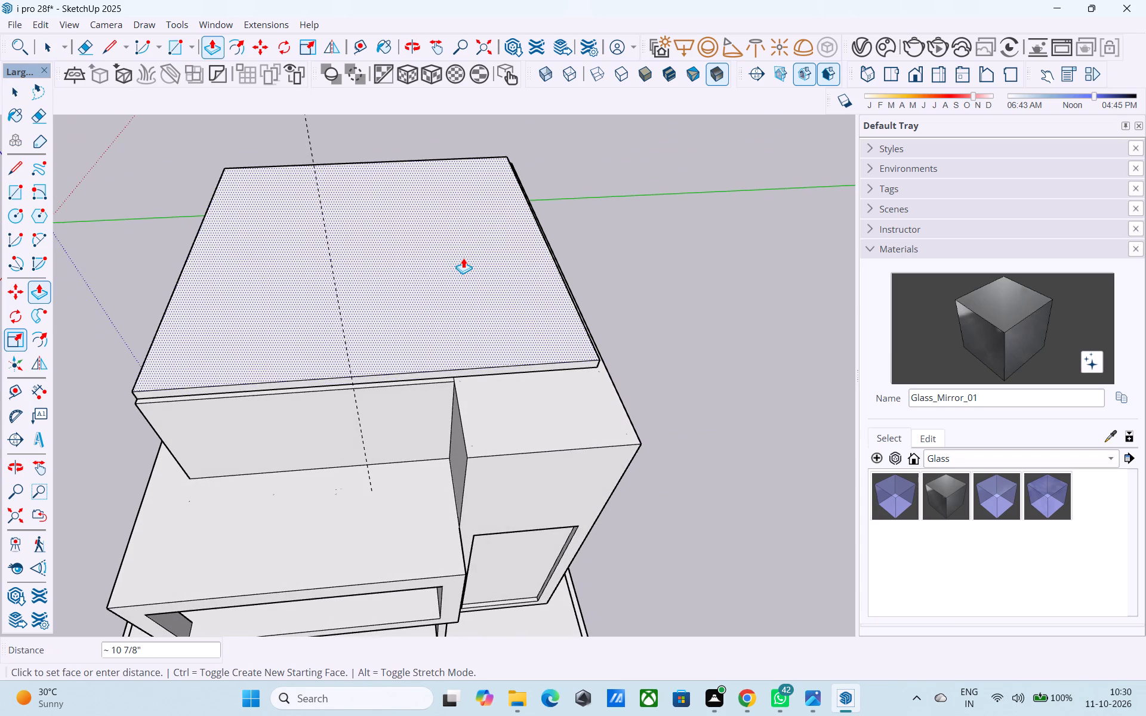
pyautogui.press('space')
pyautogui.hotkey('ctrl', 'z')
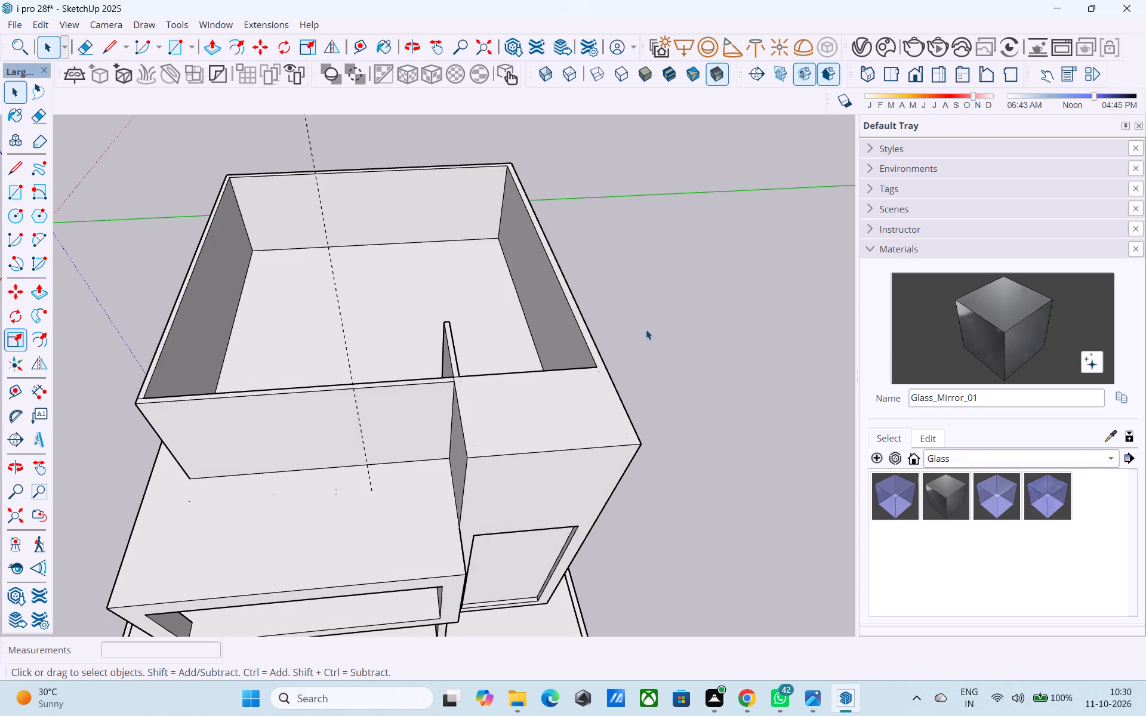
# Draw a 9" line across the top of the side wall where it meets the tower block.
pyautogui.press('l')
pyautogui.scroll(3, 647, 348)
pyautogui.click(558, 382)
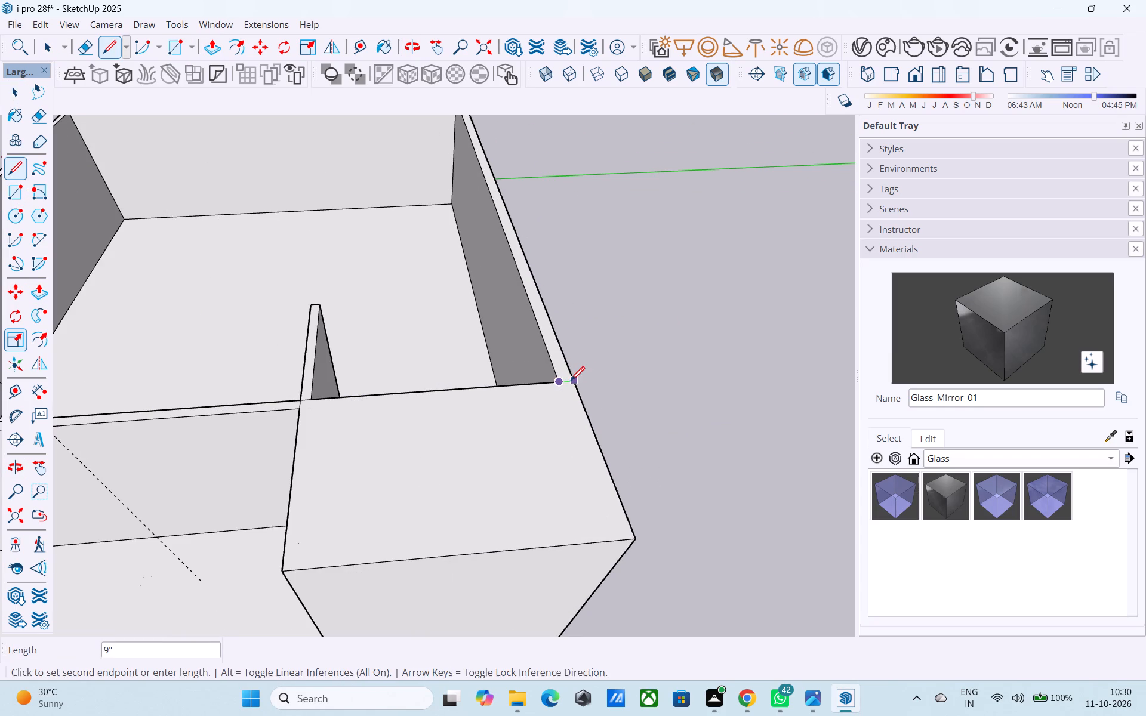
pyautogui.click(571, 382)
pyautogui.press('space')
# Draw a 39' 3" by 39' 3" rectangle over the upper floor, from the outer rear wall corner to the line beside the tower block.
pyautogui.scroll(-8, 573, 379)
pyautogui.press('r')
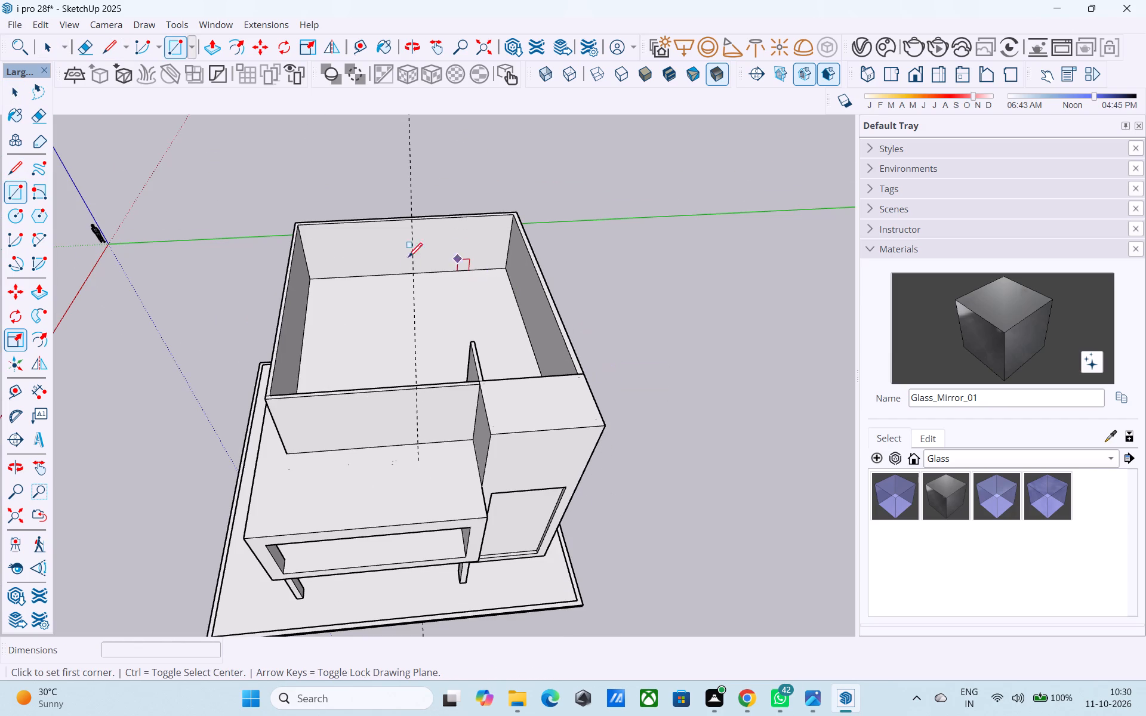
pyautogui.scroll(7, 321, 229)
pyautogui.click(264, 214)
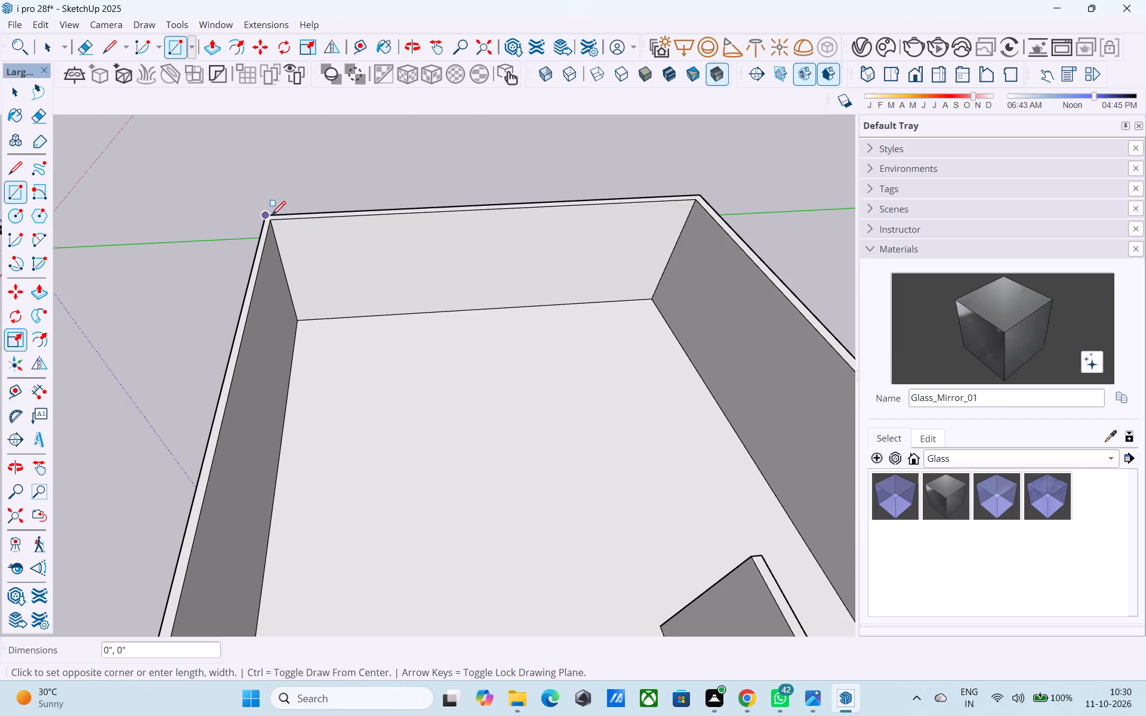
pyautogui.scroll(1, 274, 217)
pyautogui.scroll(-9, 275, 217)
pyautogui.scroll(6, 540, 396)
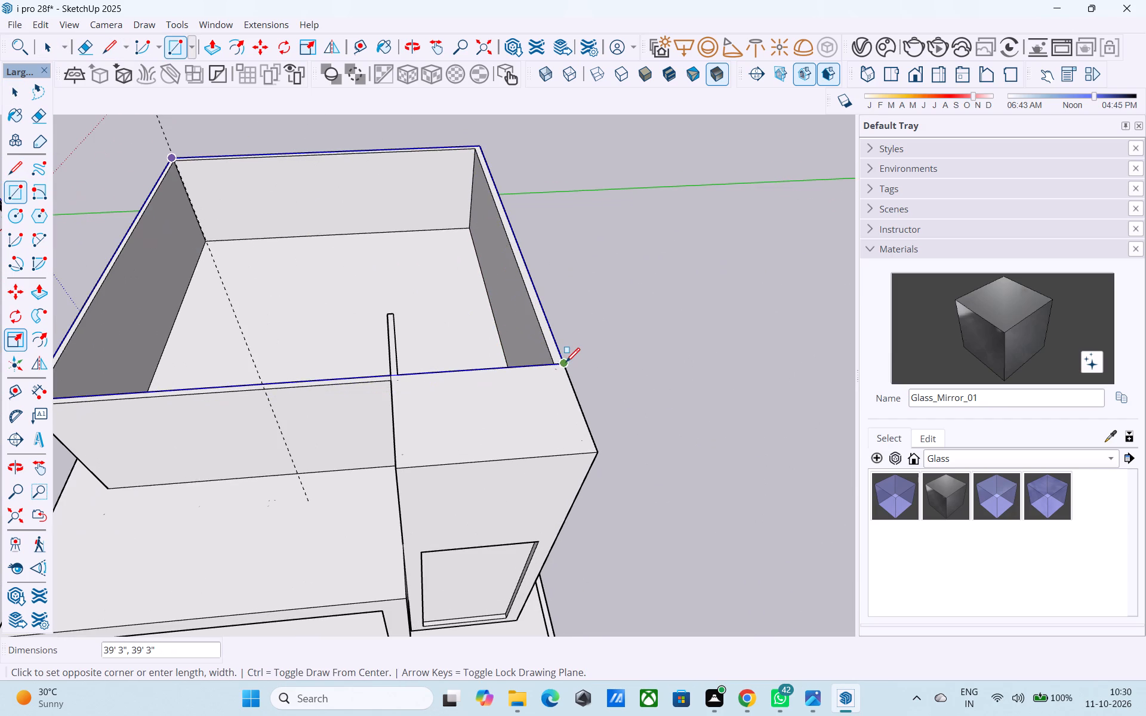
pyautogui.click(566, 363)
pyautogui.press('space')
# Extrude the rectangle over the upper floor walls upward 6" as a roof slab.
pyautogui.click(531, 320)
pyautogui.press('p')
pyautogui.click(531, 319)
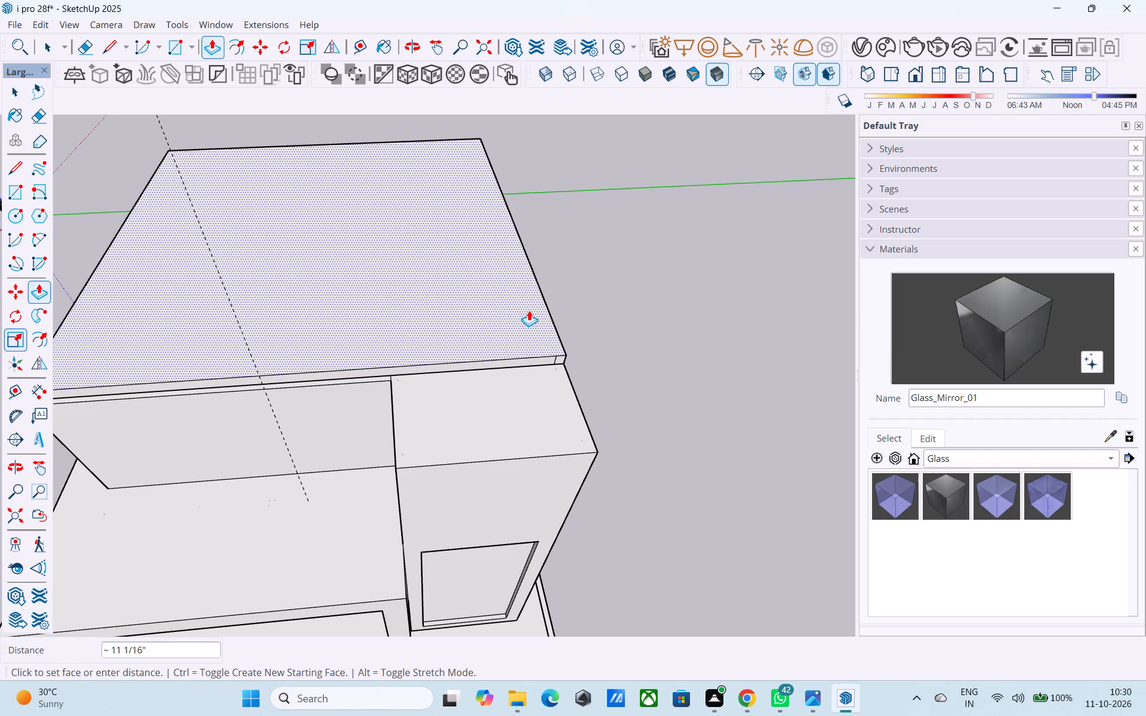
pyautogui.write('6"')
pyautogui.press('Return')
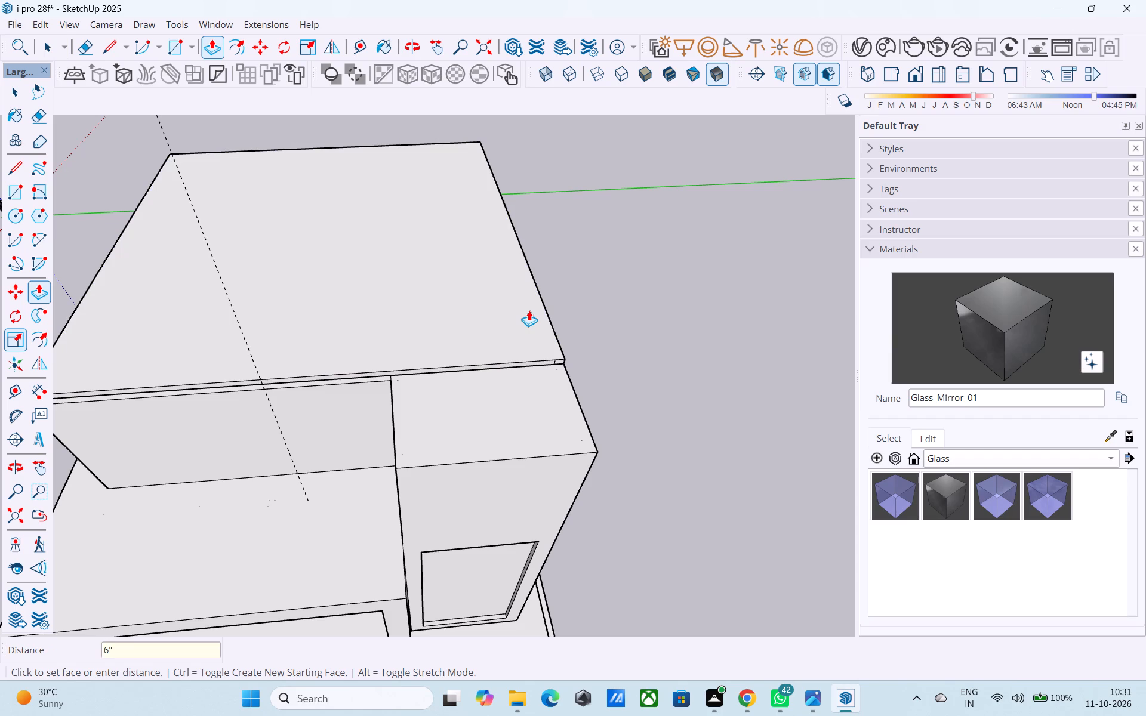
pyautogui.press('space')
# Pull the roof slab's long front face out 6" to align with the outer face of the wall above the balcony.
pyautogui.scroll(-4, 435, 288)
pyautogui.moveTo(242, 325); pyautogui.dragTo(498, 263, button='middle')
pyautogui.scroll(1, 358, 335)
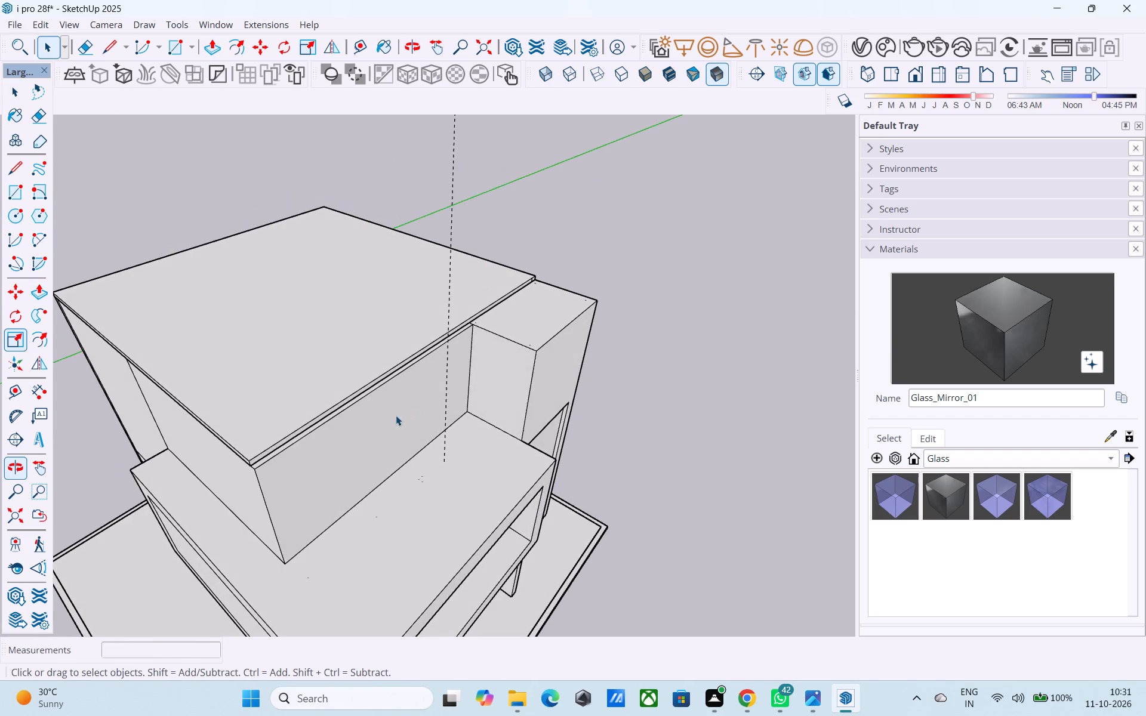
pyautogui.scroll(8, 245, 452)
pyautogui.click(264, 468)
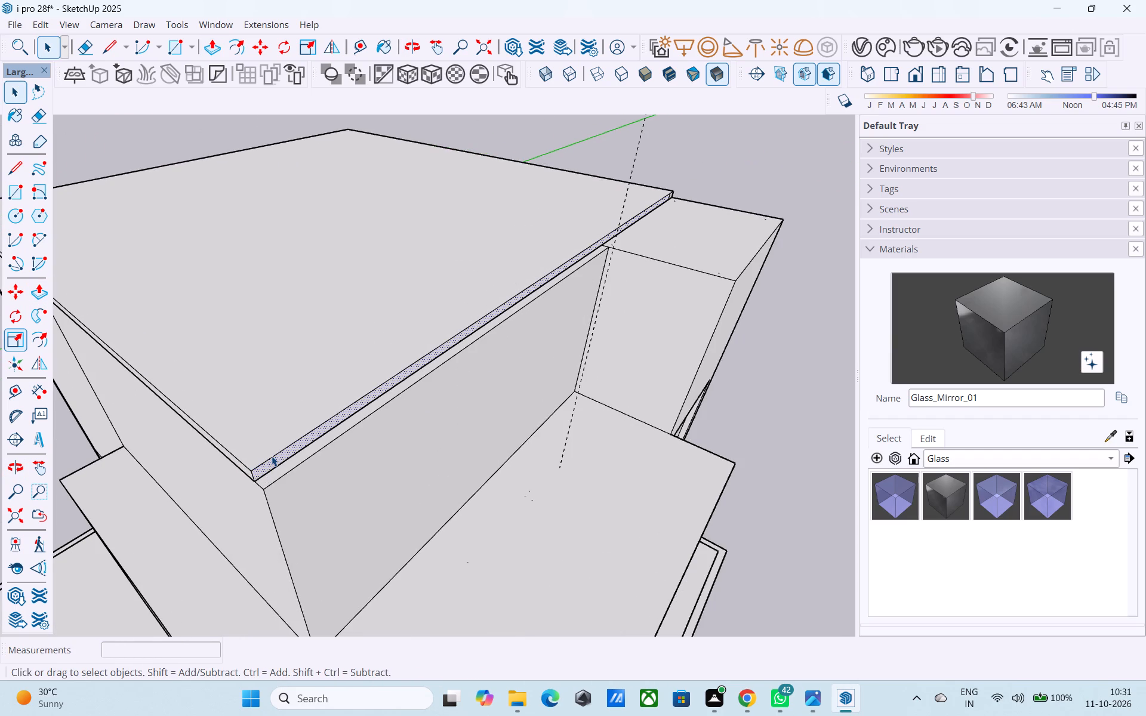
pyautogui.press('p')
pyautogui.click(271, 453)
pyautogui.click(276, 501)
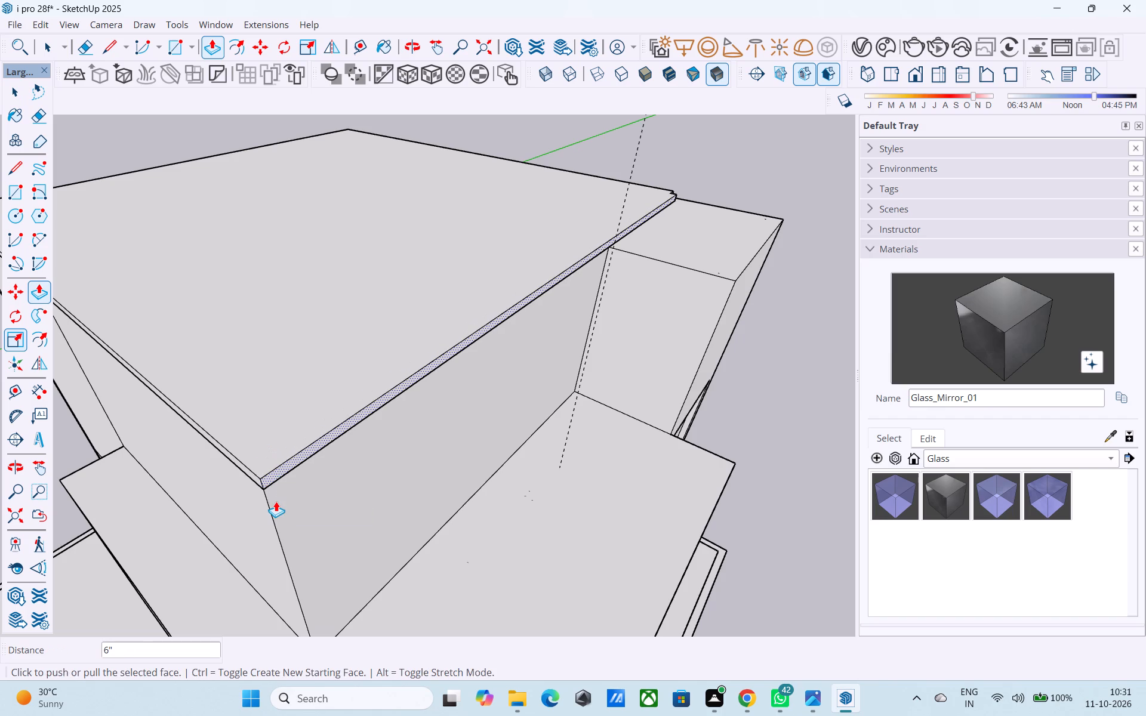
pyautogui.press('space')
pyautogui.click(294, 389)
# Pull the small end segment of the slab's front face out 6" flush with the rest and erase the dividing edge.
pyautogui.moveTo(623, 294); pyautogui.dragTo(190, 262, button='middle')
pyautogui.scroll(-4, 187, 261)
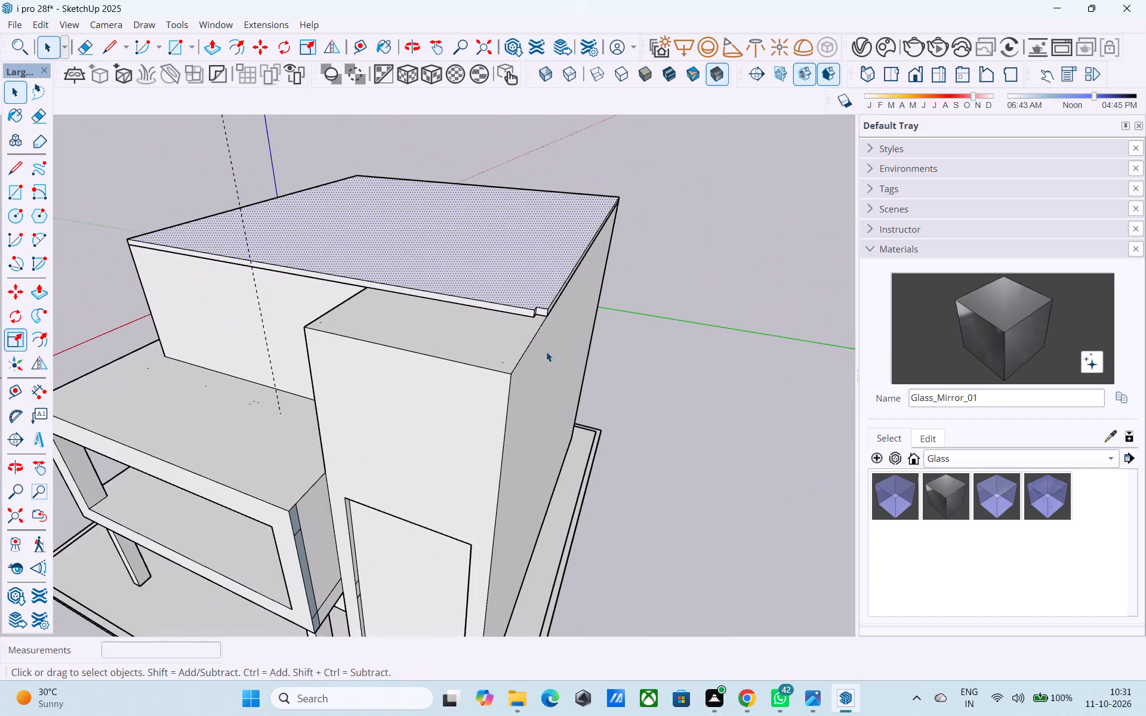
pyautogui.moveTo(546, 351); pyautogui.dragTo(537, 329, button='middle')
pyautogui.scroll(7, 537, 344)
pyautogui.click(534, 271)
pyautogui.press('p')
pyautogui.click(535, 271)
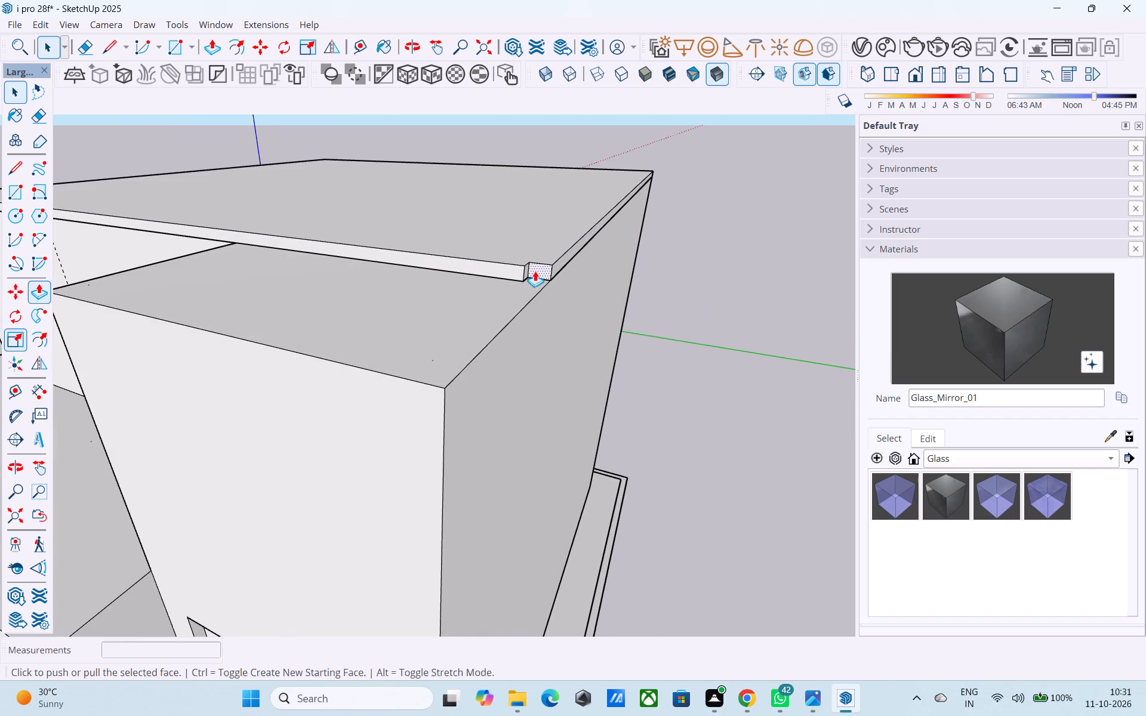
pyautogui.click(506, 266)
pyautogui.press('e')
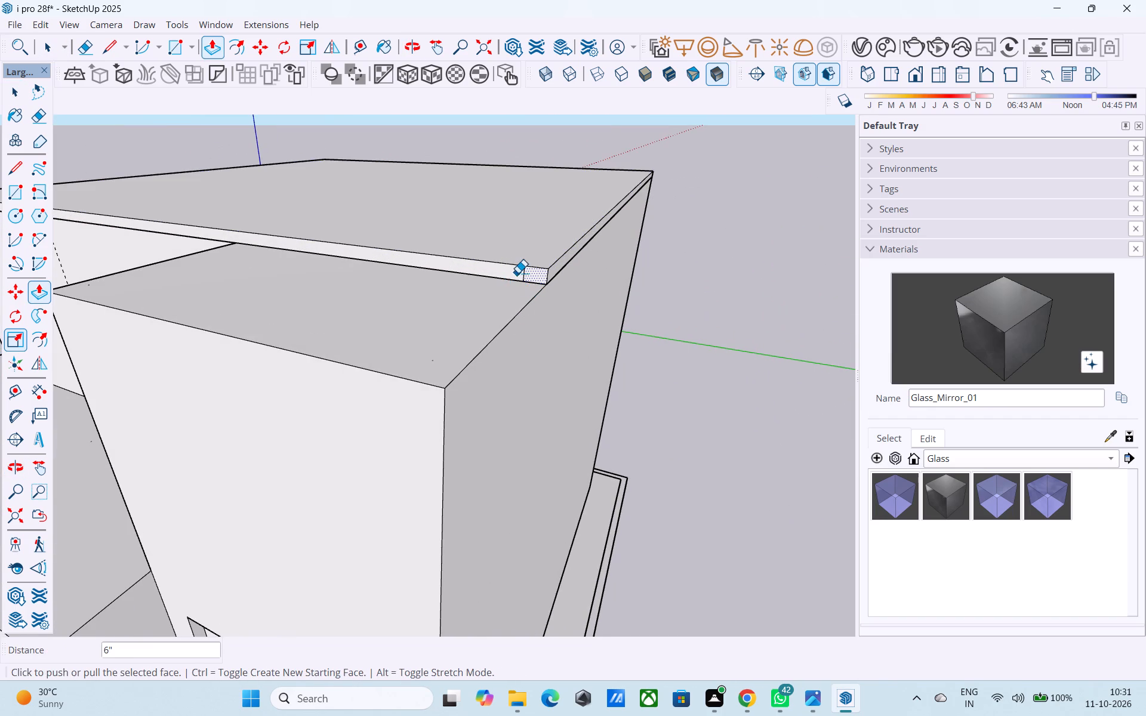
pyautogui.moveTo(526, 276); pyautogui.dragTo(521, 276)
pyautogui.press('space')
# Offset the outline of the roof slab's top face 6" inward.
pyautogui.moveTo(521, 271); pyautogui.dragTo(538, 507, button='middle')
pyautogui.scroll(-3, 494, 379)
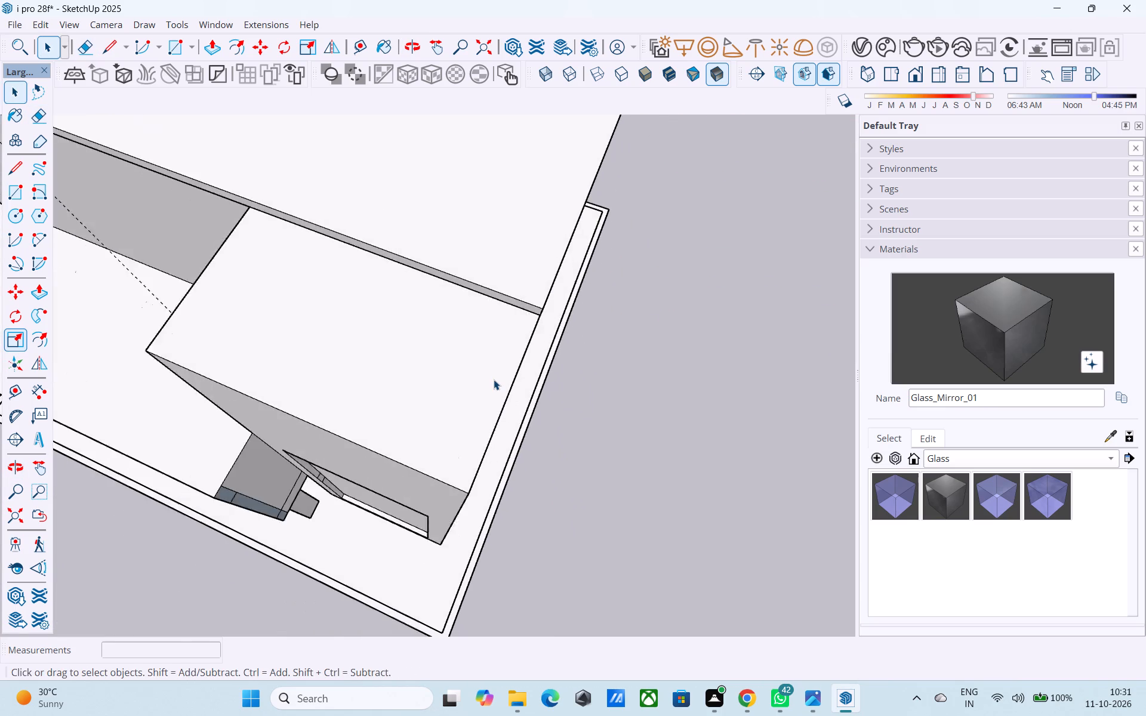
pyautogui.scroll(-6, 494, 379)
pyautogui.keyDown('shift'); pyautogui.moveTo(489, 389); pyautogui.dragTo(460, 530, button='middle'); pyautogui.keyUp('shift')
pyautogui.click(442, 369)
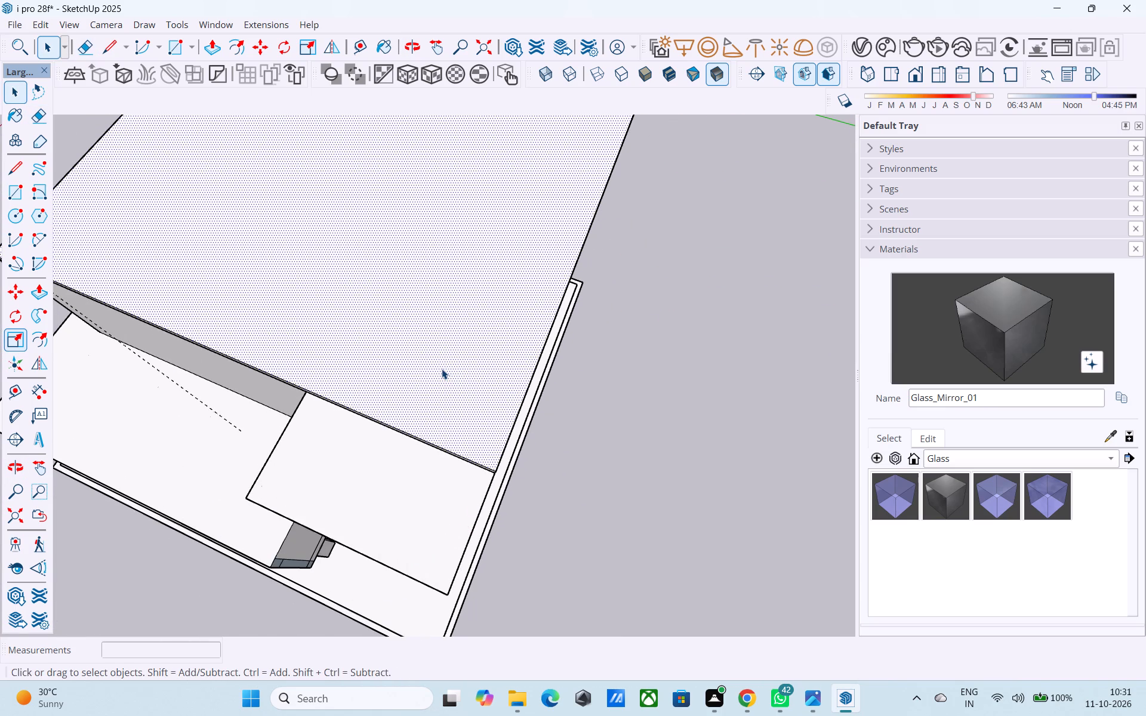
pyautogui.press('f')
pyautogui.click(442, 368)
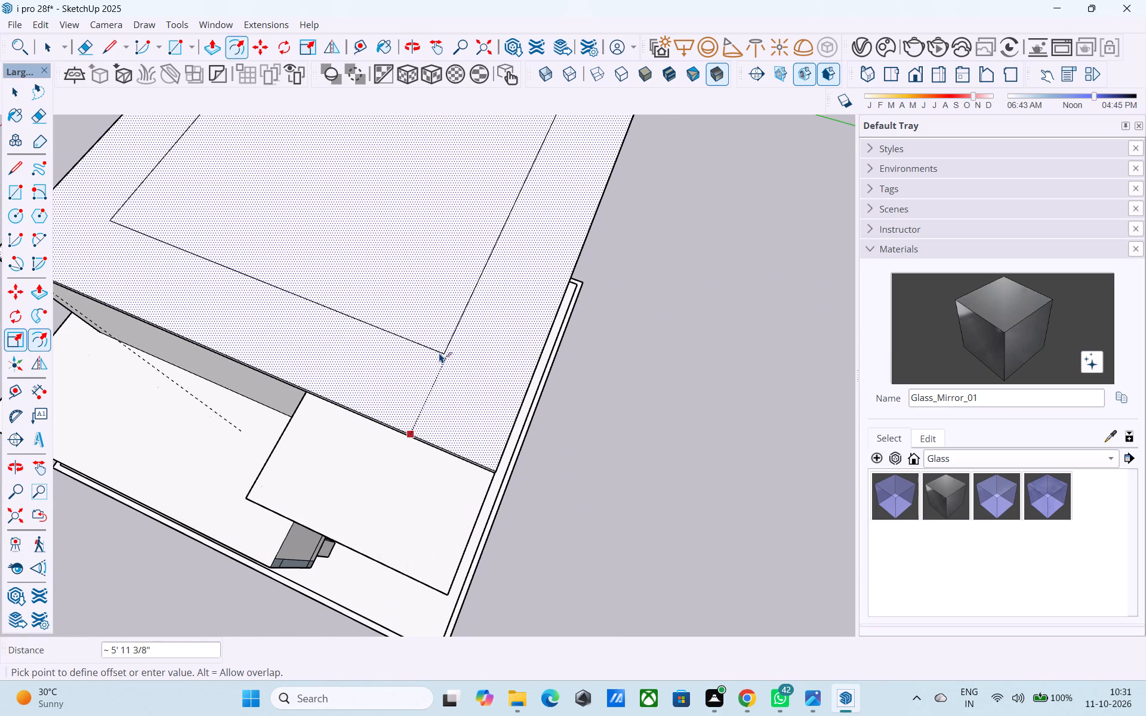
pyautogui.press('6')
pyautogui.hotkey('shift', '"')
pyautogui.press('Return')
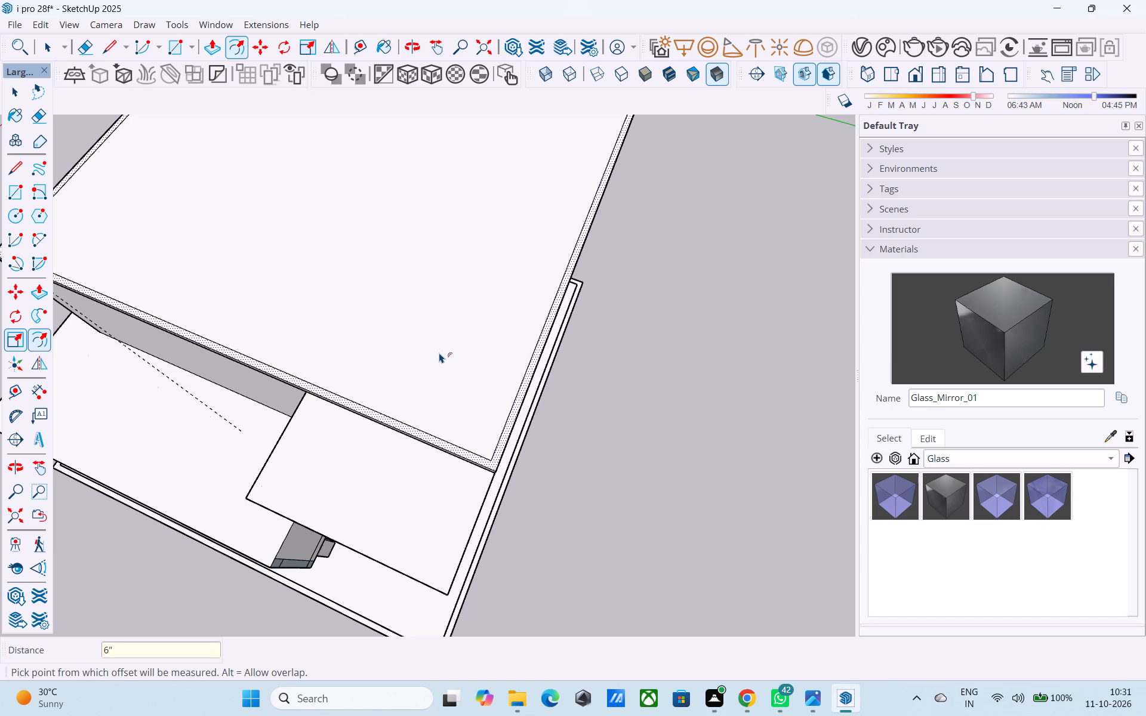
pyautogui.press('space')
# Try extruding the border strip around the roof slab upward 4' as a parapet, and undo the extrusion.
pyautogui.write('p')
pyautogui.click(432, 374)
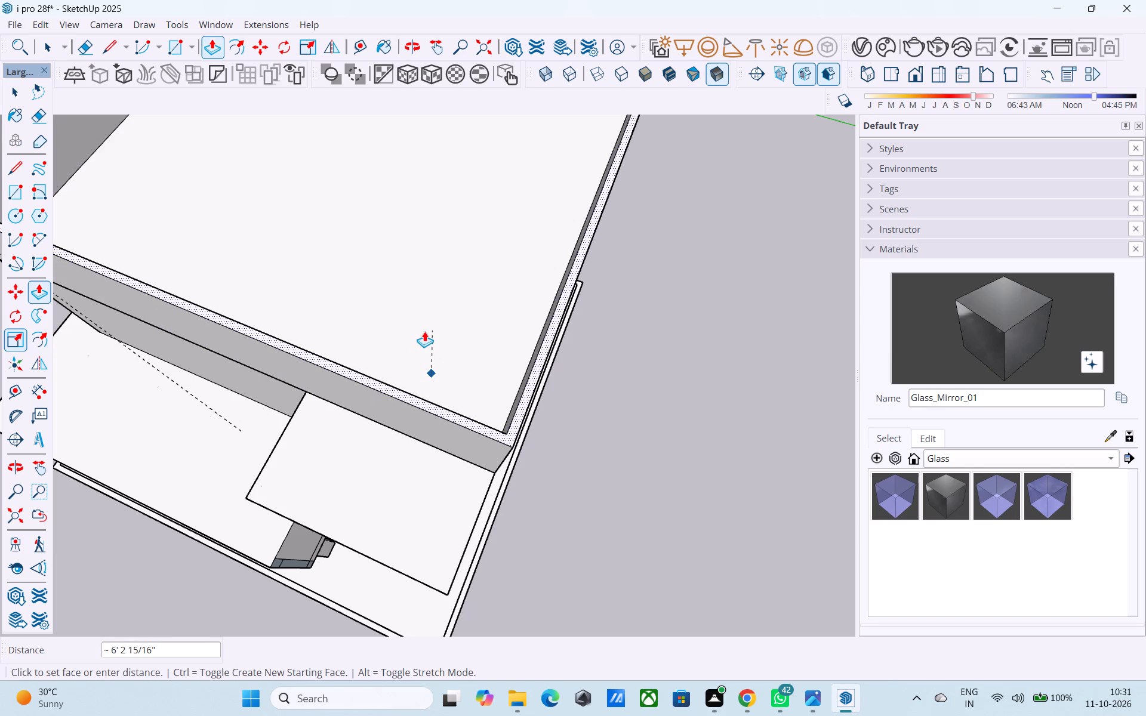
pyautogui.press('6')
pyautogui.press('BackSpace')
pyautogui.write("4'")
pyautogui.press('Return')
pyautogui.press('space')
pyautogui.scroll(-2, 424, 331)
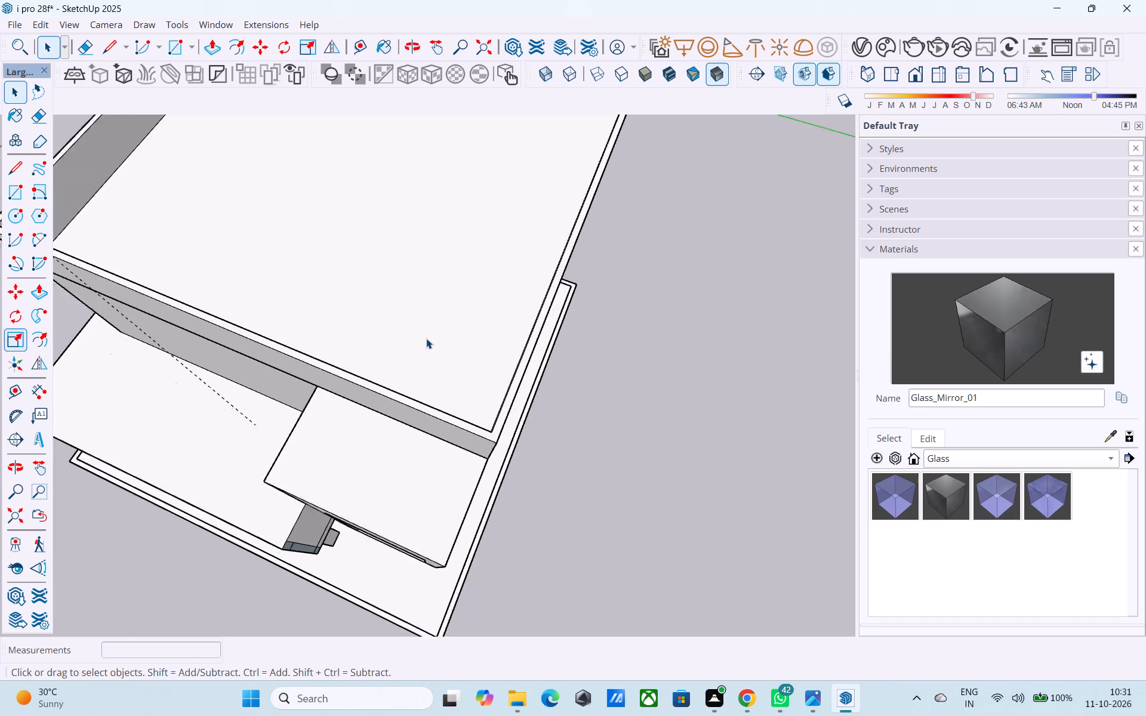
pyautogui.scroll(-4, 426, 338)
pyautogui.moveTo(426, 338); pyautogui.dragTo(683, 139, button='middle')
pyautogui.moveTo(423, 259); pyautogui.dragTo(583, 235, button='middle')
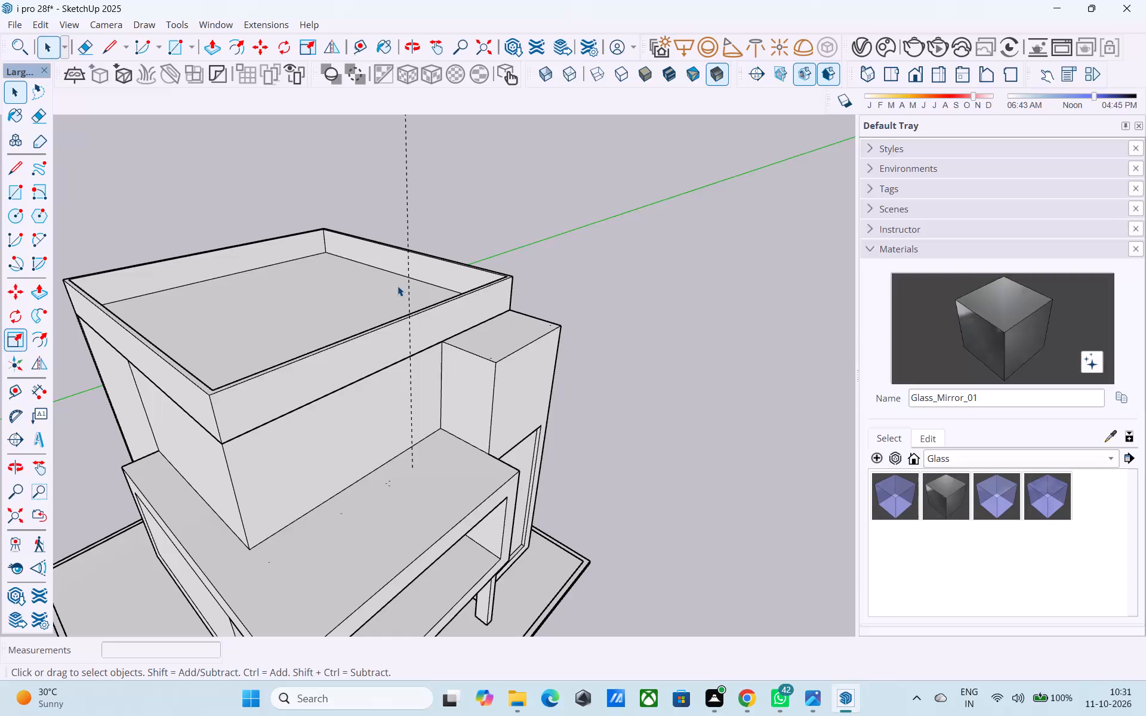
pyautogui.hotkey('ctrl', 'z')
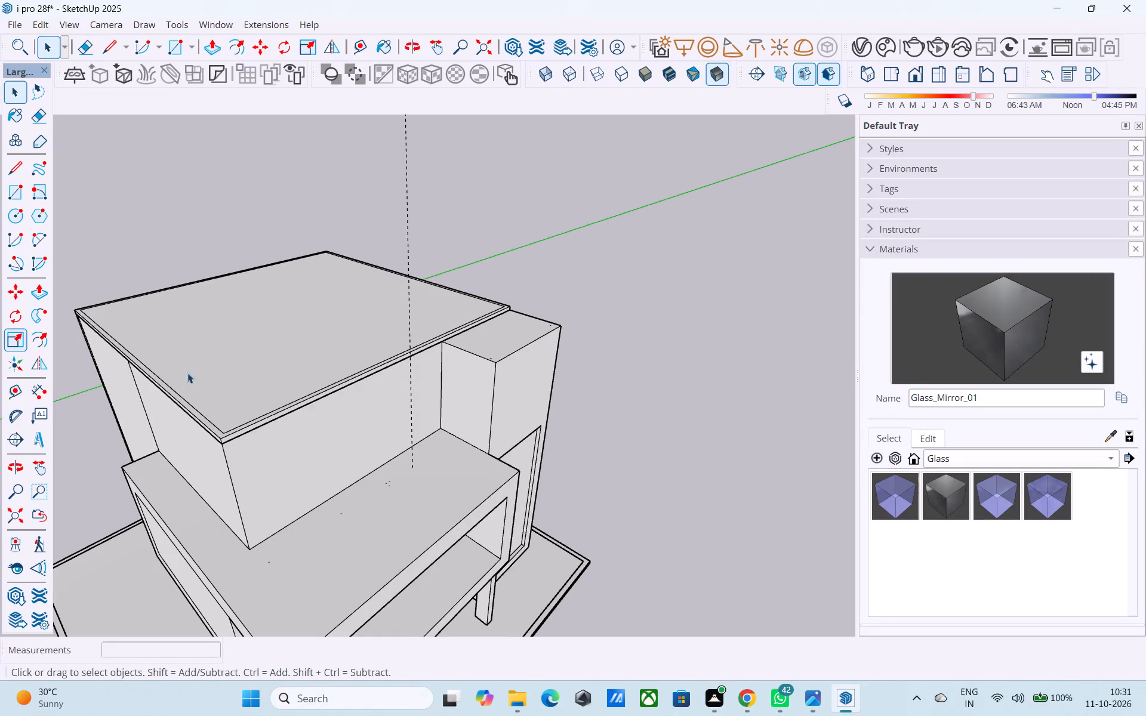
# Pull the roof slab's side face, at the end away from the tower block, outward 2' as an overhang.
pyautogui.keyDown('shift'); pyautogui.moveTo(185, 399); pyautogui.dragTo(264, 369, button='middle'); pyautogui.keyUp('shift')
pyautogui.scroll(8, 243, 396)
pyautogui.click(296, 365)
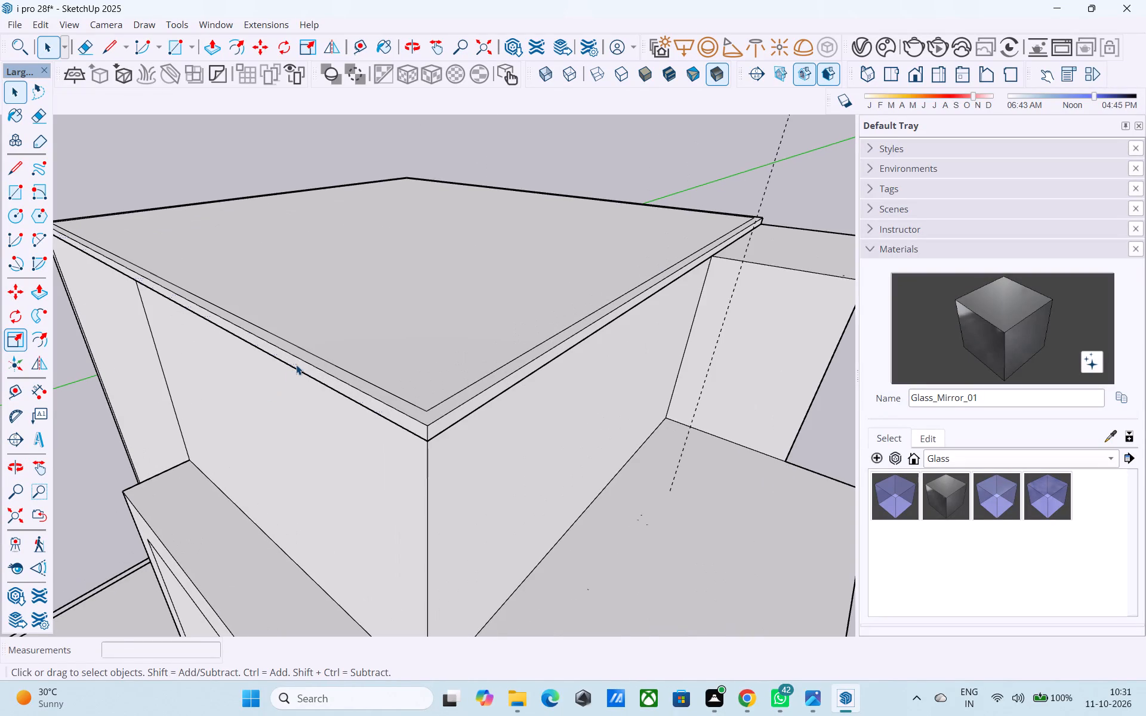
pyautogui.press('p')
pyautogui.click(296, 365)
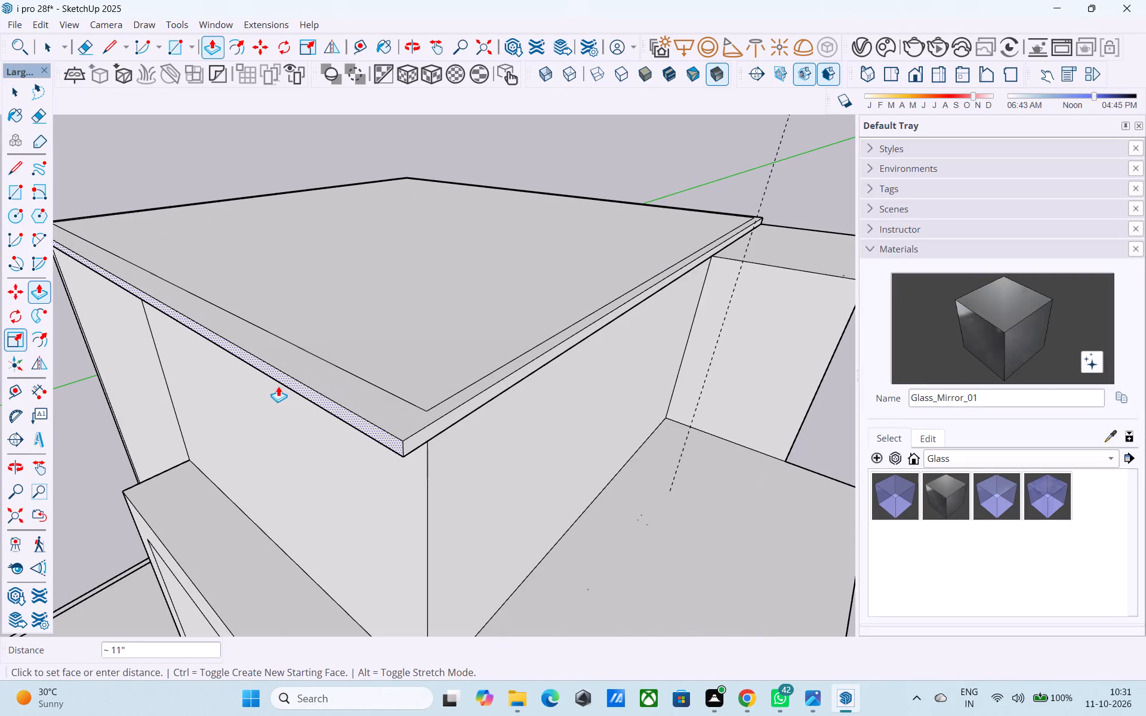
pyautogui.write("1'")
pyautogui.press('Return')
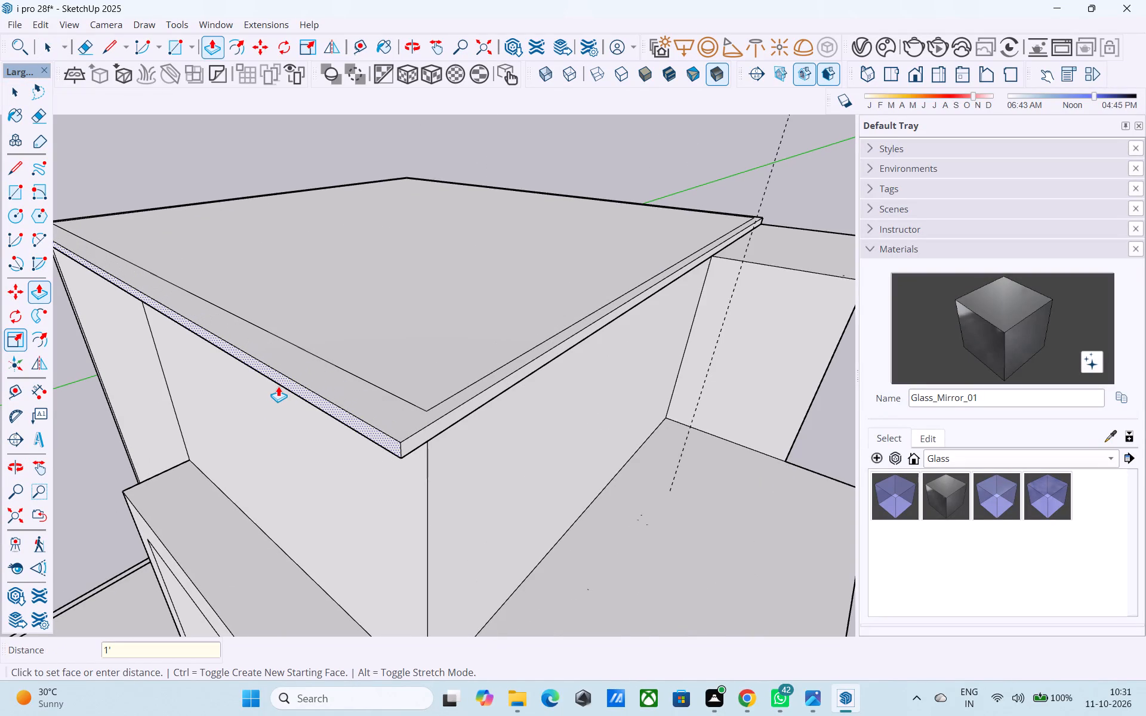
pyautogui.write("2'")
pyautogui.press('Return')
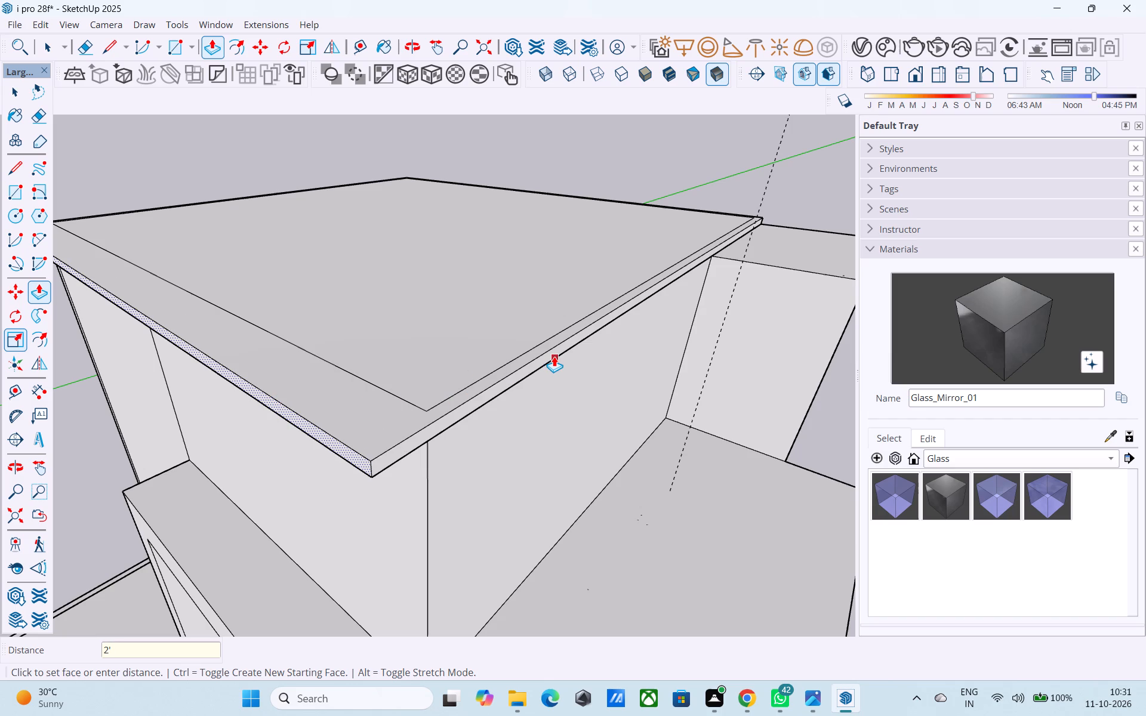
pyautogui.press('space')
# Pull the roof slab's long front face above the balcony outward 2' as an overhang.
pyautogui.moveTo(650, 359); pyautogui.dragTo(554, 349, button='middle')
pyautogui.scroll(1, 650, 359)
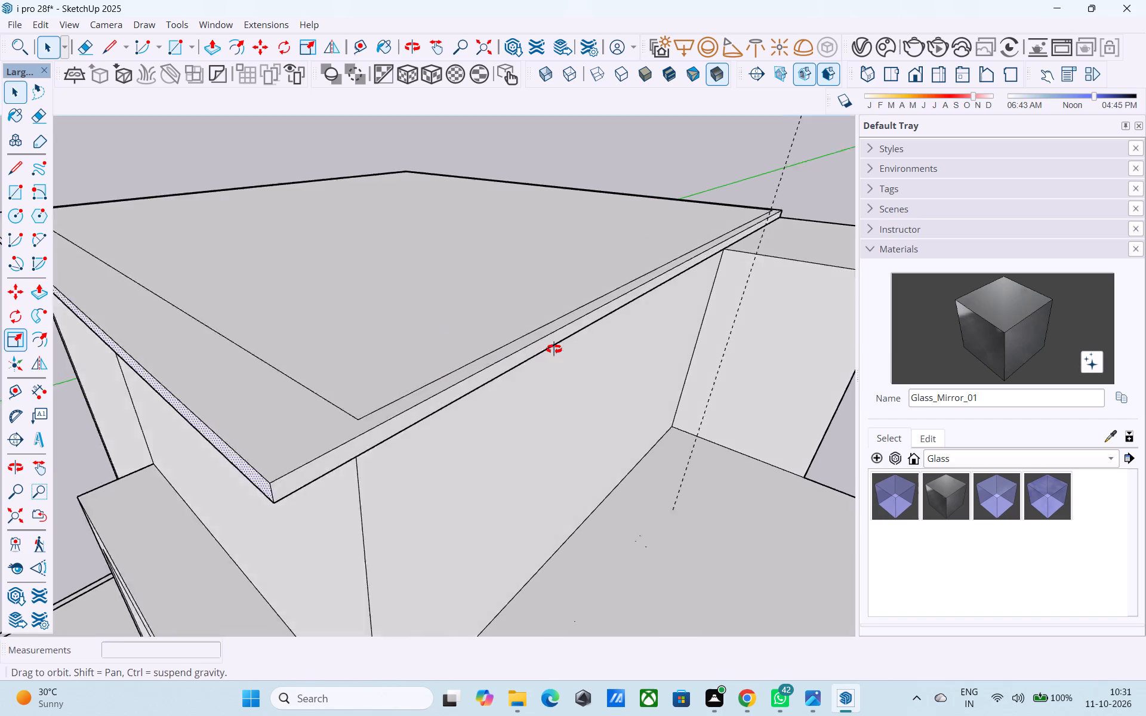
pyautogui.moveTo(554, 349); pyautogui.dragTo(371, 329, button='middle')
pyautogui.scroll(-7, 296, 334)
pyautogui.scroll(2, 270, 345)
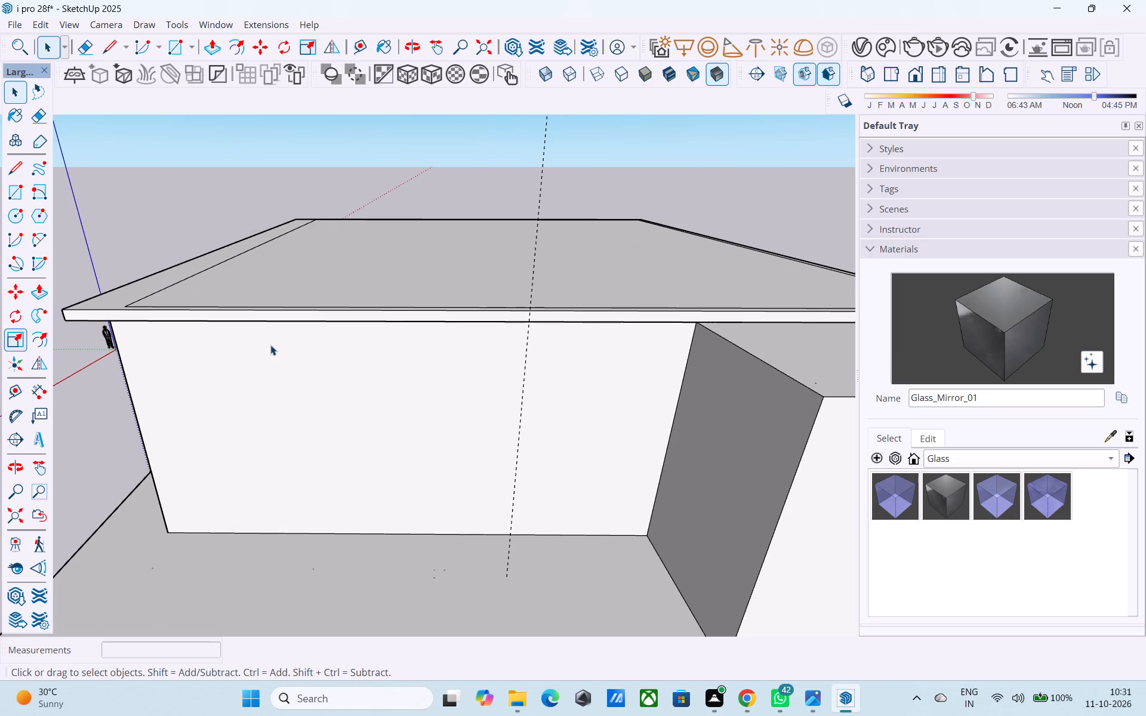
pyautogui.moveTo(270, 345); pyautogui.dragTo(409, 335, button='middle')
pyautogui.moveTo(382, 342); pyautogui.dragTo(534, 338, button='middle')
pyautogui.scroll(-4, 547, 328)
pyautogui.scroll(4, 322, 395)
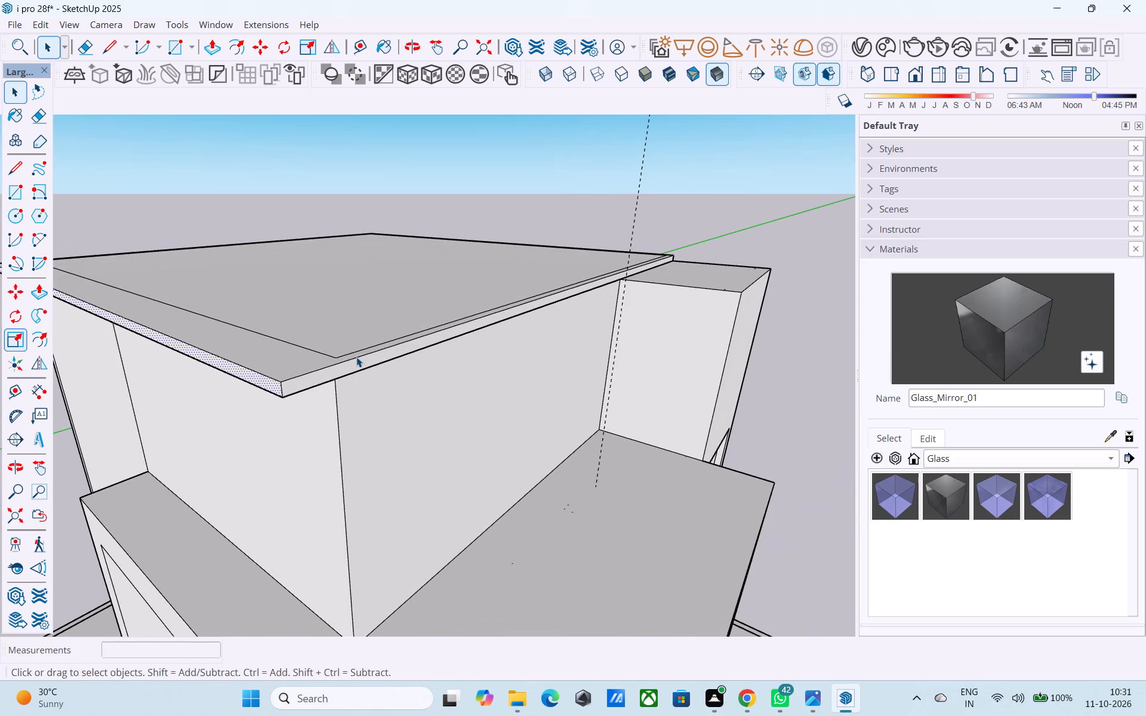
pyautogui.click(361, 367)
pyautogui.press('p')
pyautogui.click(361, 367)
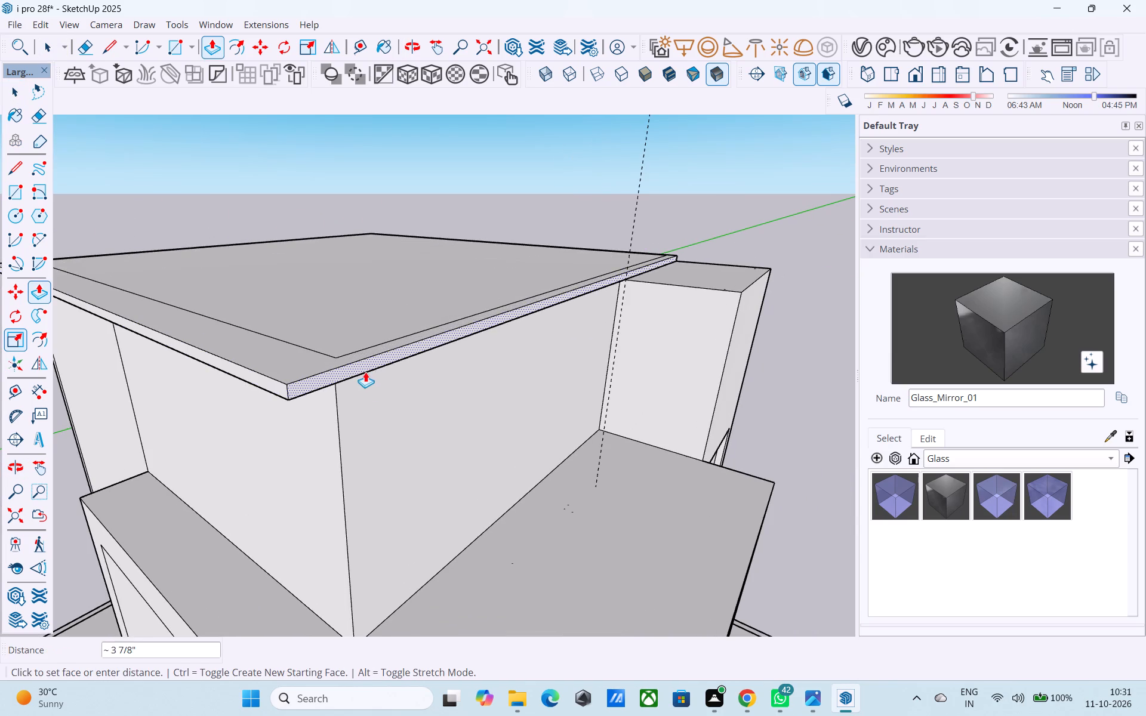
pyautogui.write("2'")
pyautogui.press('Return')
pyautogui.press('space')
# Draw a 6" dividing line across the slab's front face at the inner edge of the tower block.
pyautogui.moveTo(482, 382); pyautogui.dragTo(450, 377, button='middle')
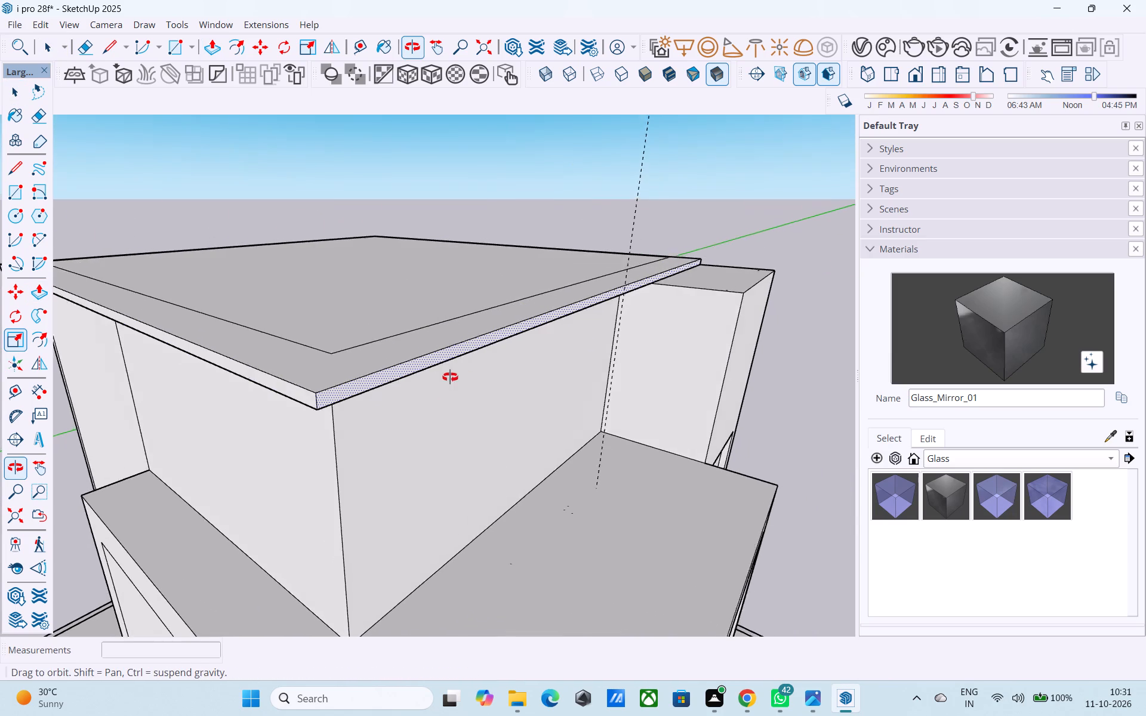
pyautogui.moveTo(450, 377); pyautogui.dragTo(313, 386, button='middle')
pyautogui.scroll(-3, 307, 387)
pyautogui.moveTo(642, 428); pyautogui.dragTo(362, 541, button='middle')
pyautogui.press('l')
pyautogui.scroll(11, 371, 520)
pyautogui.click(338, 364)
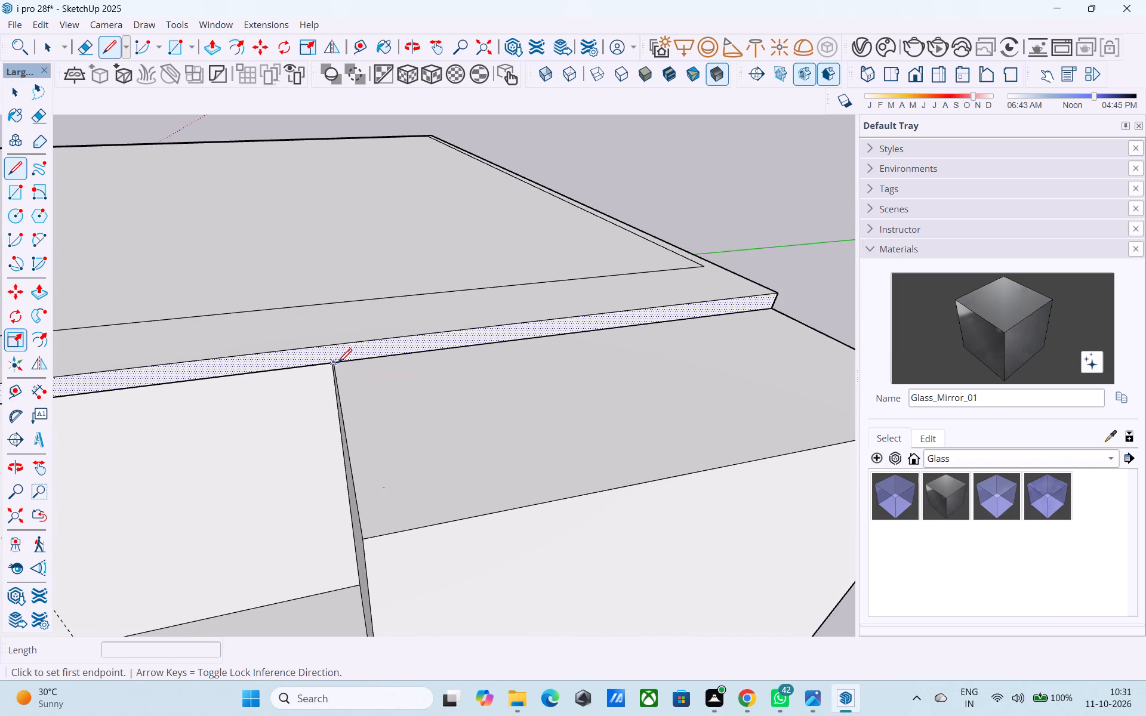
pyautogui.click(333, 346)
pyautogui.click(401, 345)
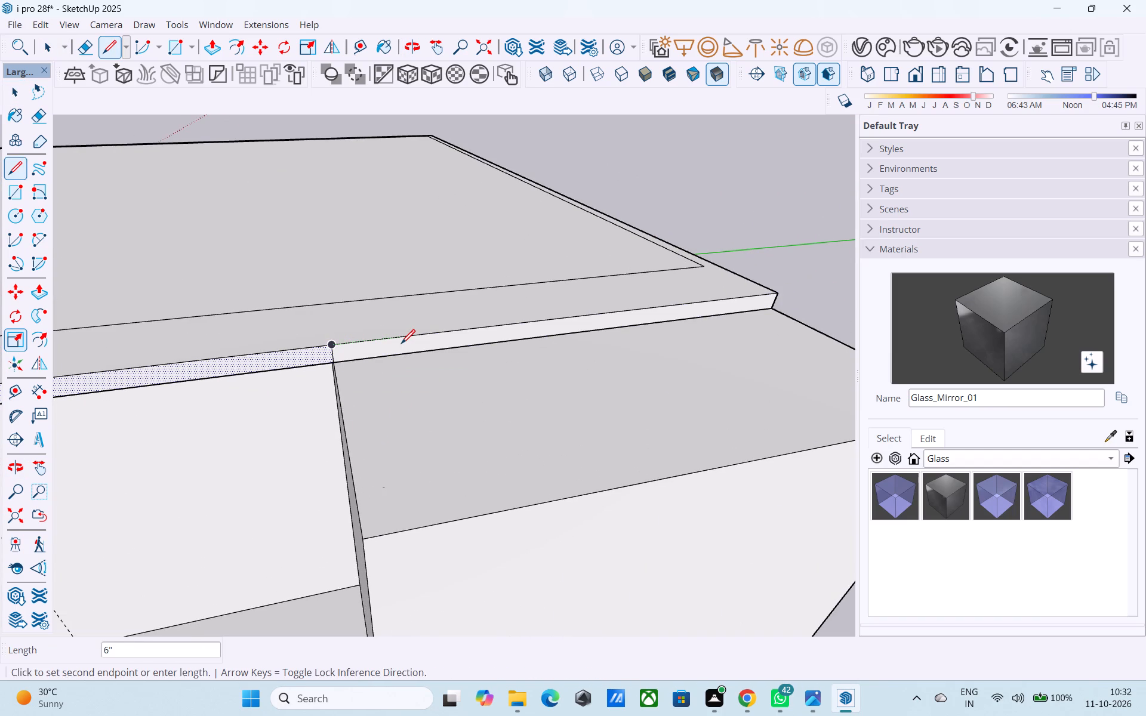
pyautogui.press('space')
# Pull the slab's front face segment above the tower block out 5' 6" to align with the tower's front wall.
pyautogui.click(401, 345)
pyautogui.press('p')
pyautogui.click(401, 345)
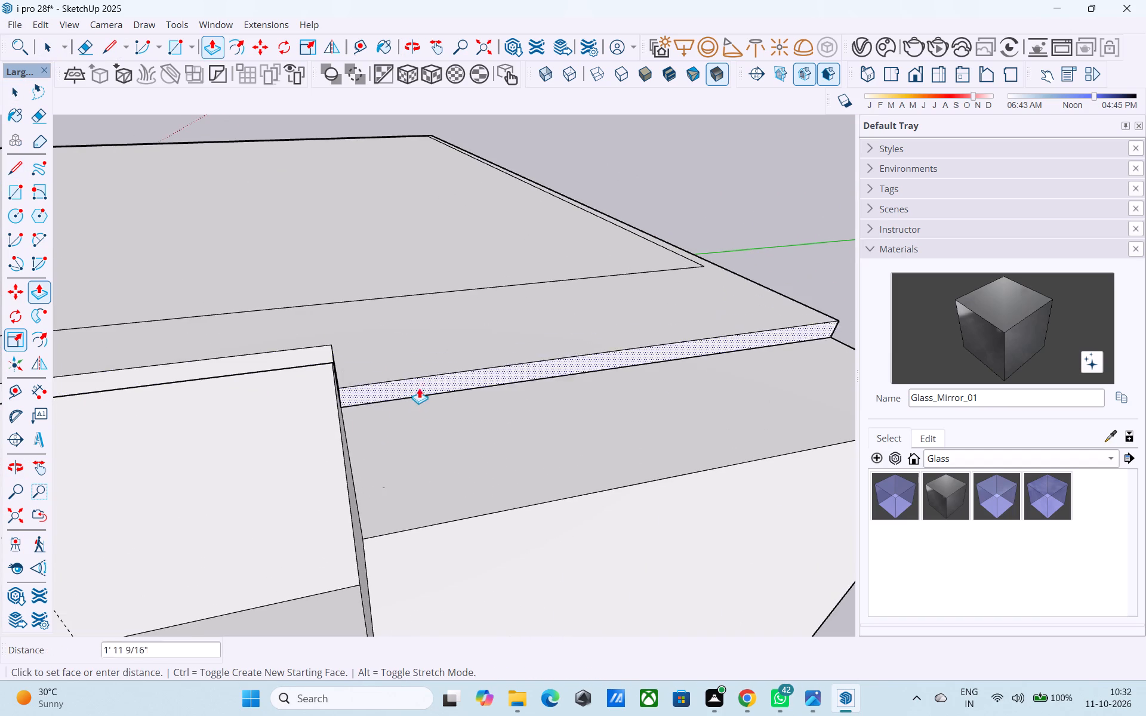
pyautogui.click(438, 561)
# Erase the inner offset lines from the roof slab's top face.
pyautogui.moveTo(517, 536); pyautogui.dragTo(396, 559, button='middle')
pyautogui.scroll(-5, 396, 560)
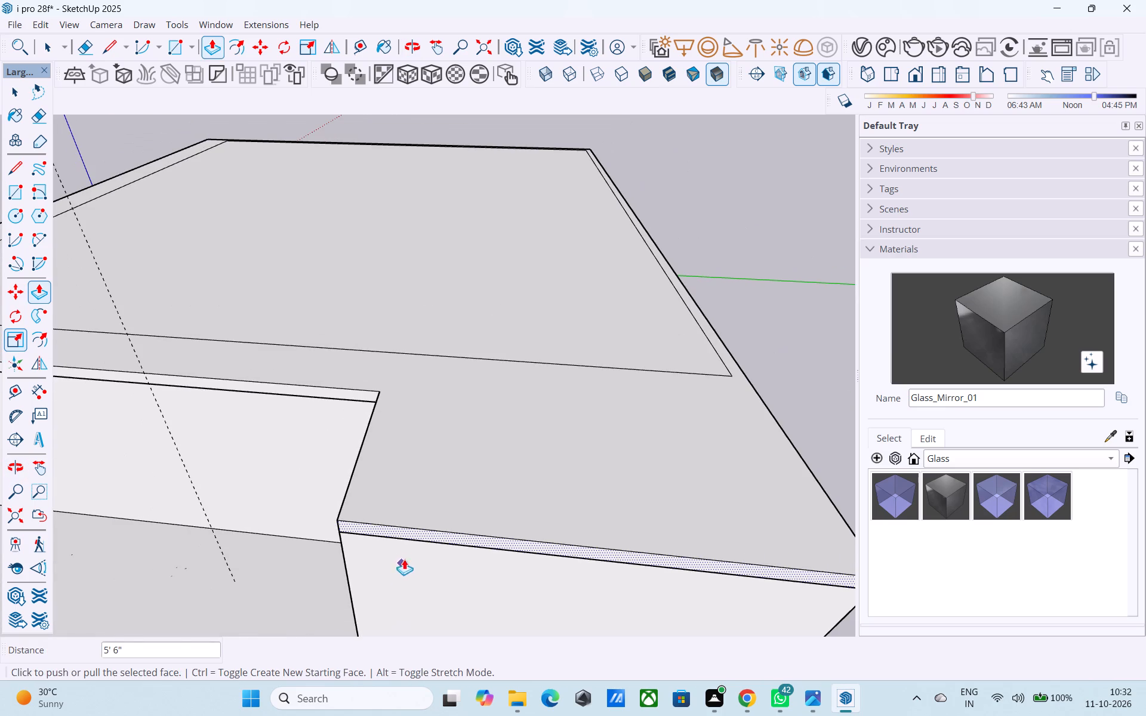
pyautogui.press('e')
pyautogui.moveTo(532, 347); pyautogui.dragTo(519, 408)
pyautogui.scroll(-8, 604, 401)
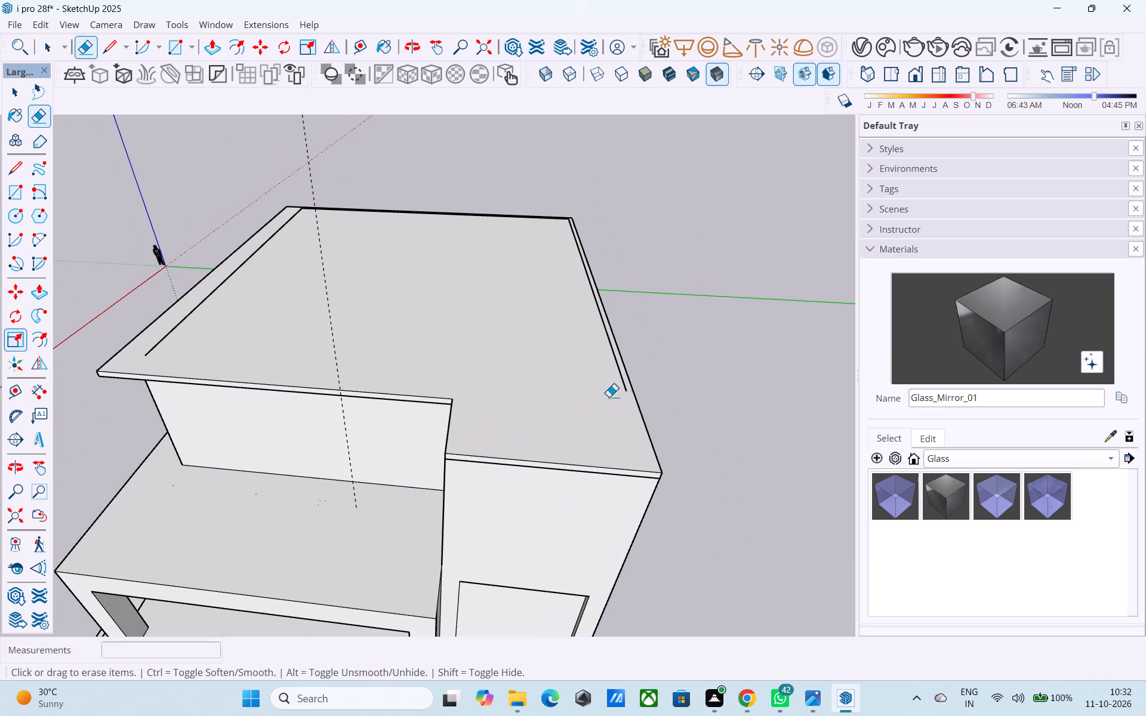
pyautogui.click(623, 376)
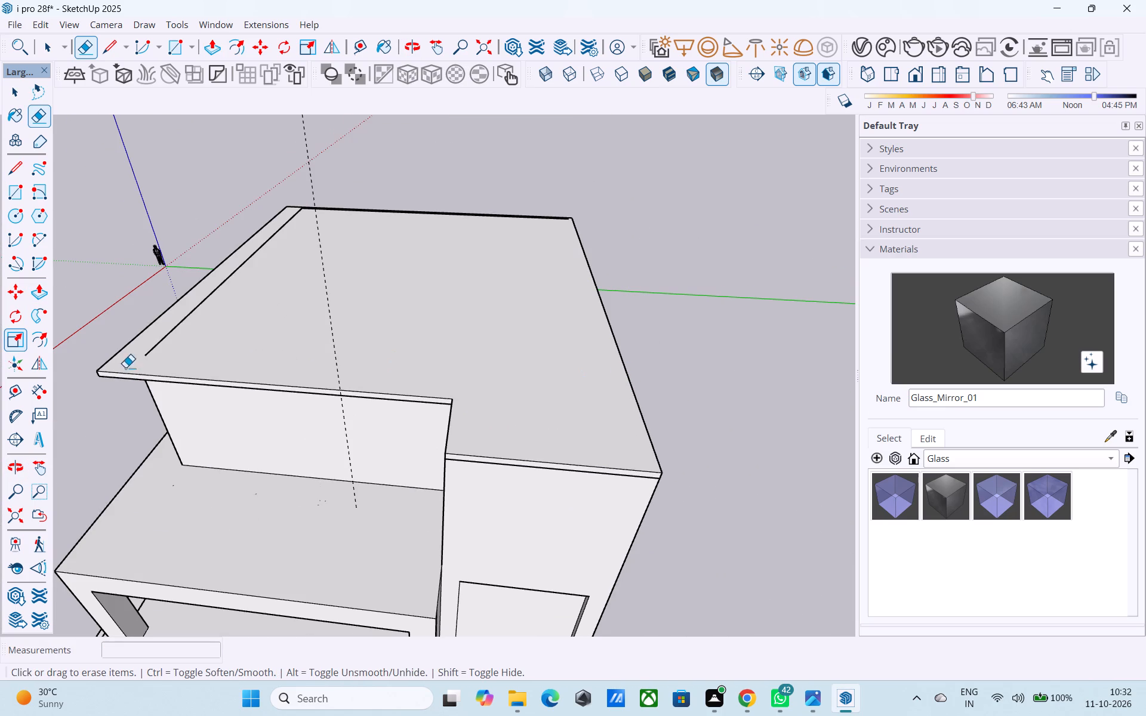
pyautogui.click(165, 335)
# Offset the L-shaped outline of the extended roof slab's top face 6" inward.
pyautogui.scroll(-3, 268, 362)
pyautogui.moveTo(318, 411); pyautogui.dragTo(263, 592, button='middle')
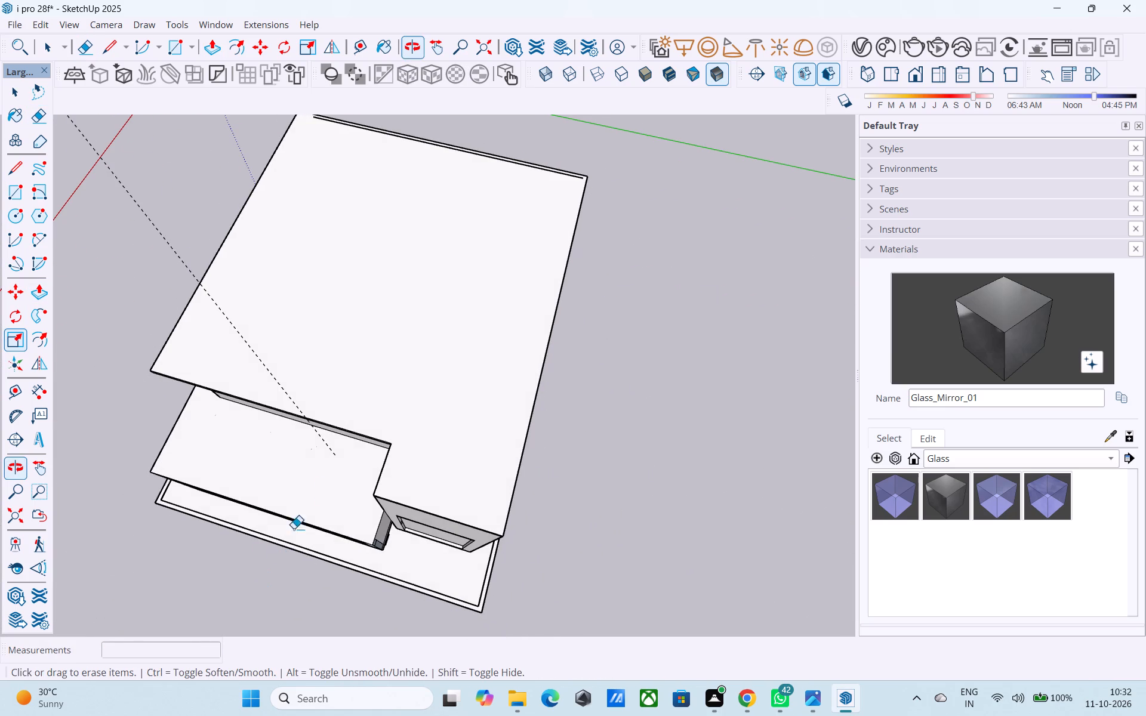
pyautogui.press('space')
pyautogui.click(408, 339)
pyautogui.press('f')
pyautogui.click(408, 339)
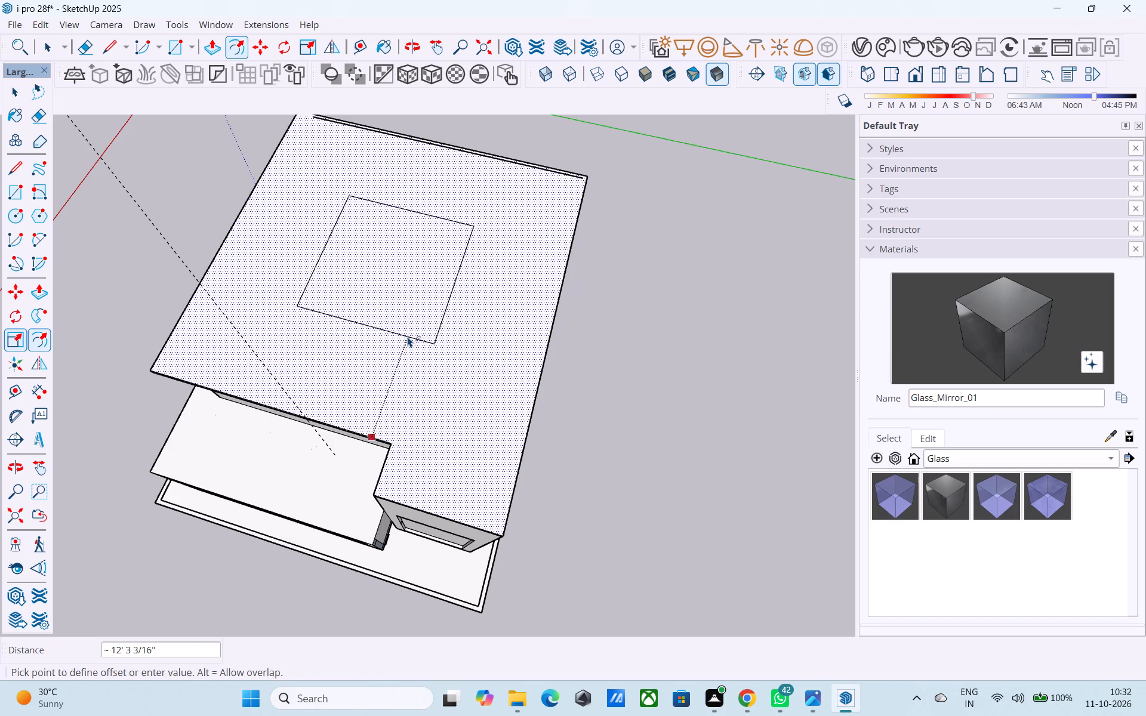
pyautogui.write('6"')
pyautogui.press('Return')
pyautogui.press('space')
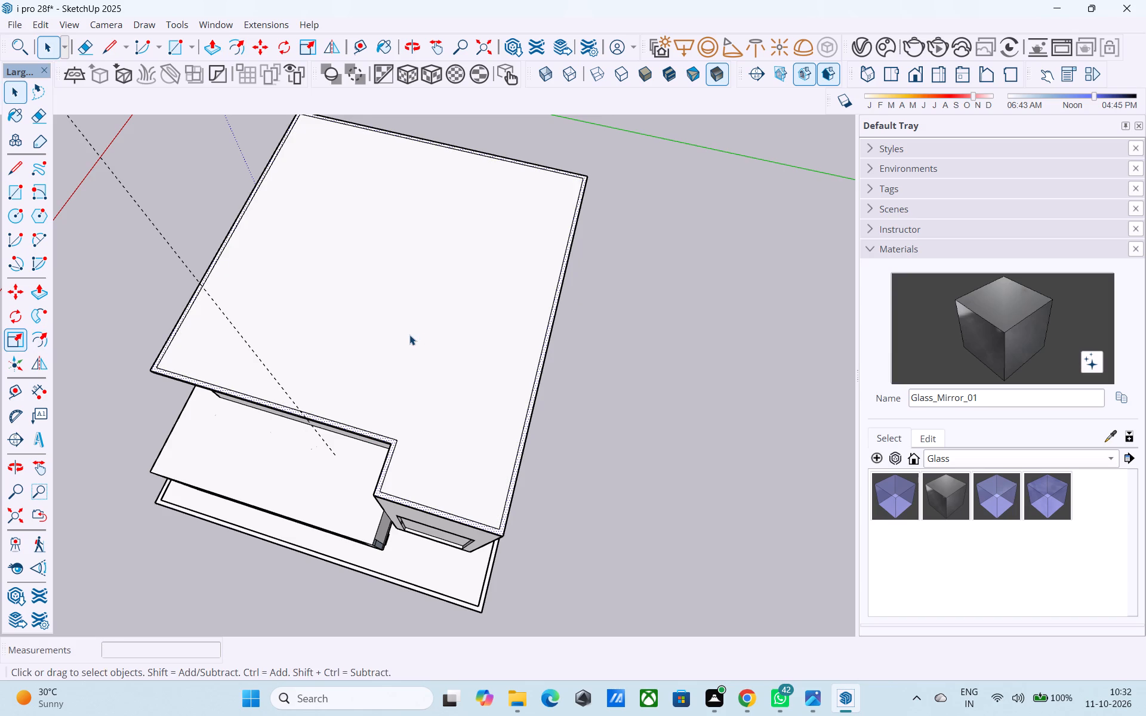
# Extrude the 6" border strip around the extended roof slab upward 4' as a parapet wall.
pyautogui.press('p')
pyautogui.click(486, 392)
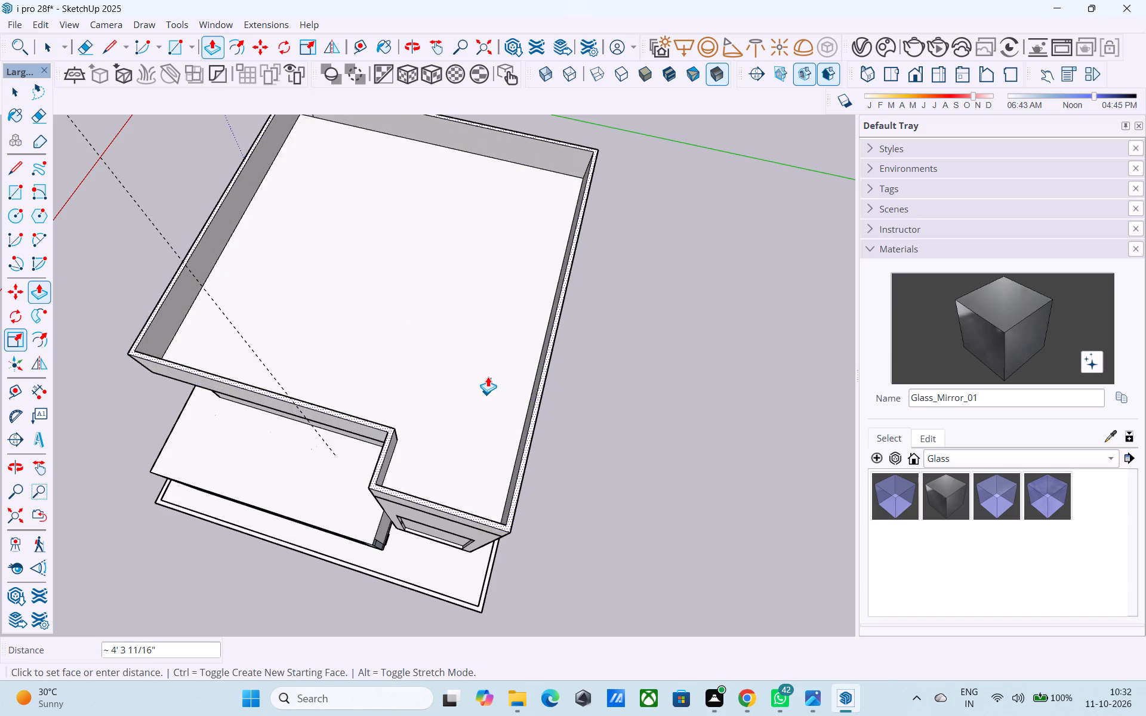
pyautogui.write("4'")
pyautogui.press('Return')
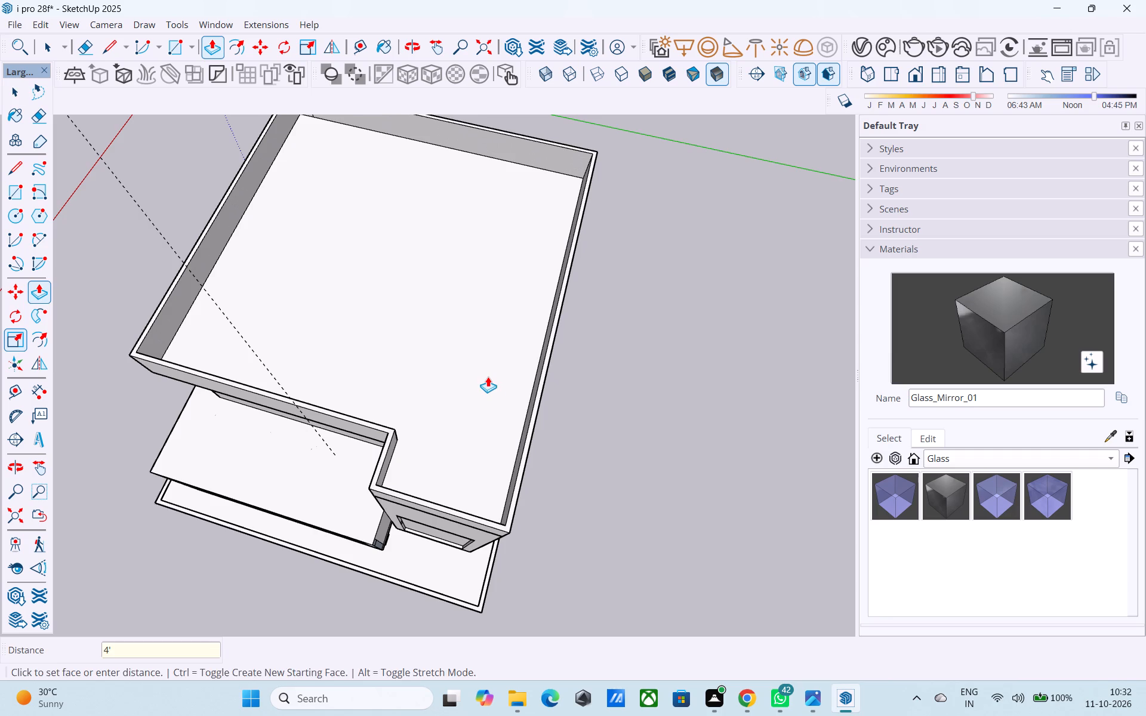
pyautogui.press('space')
# Examine the parapet and front facade from several angles, including the junction with the tower block.
pyautogui.scroll(-2, 488, 375)
pyautogui.moveTo(486, 375); pyautogui.dragTo(654, 215, button='middle')
pyautogui.scroll(1, 646, 255)
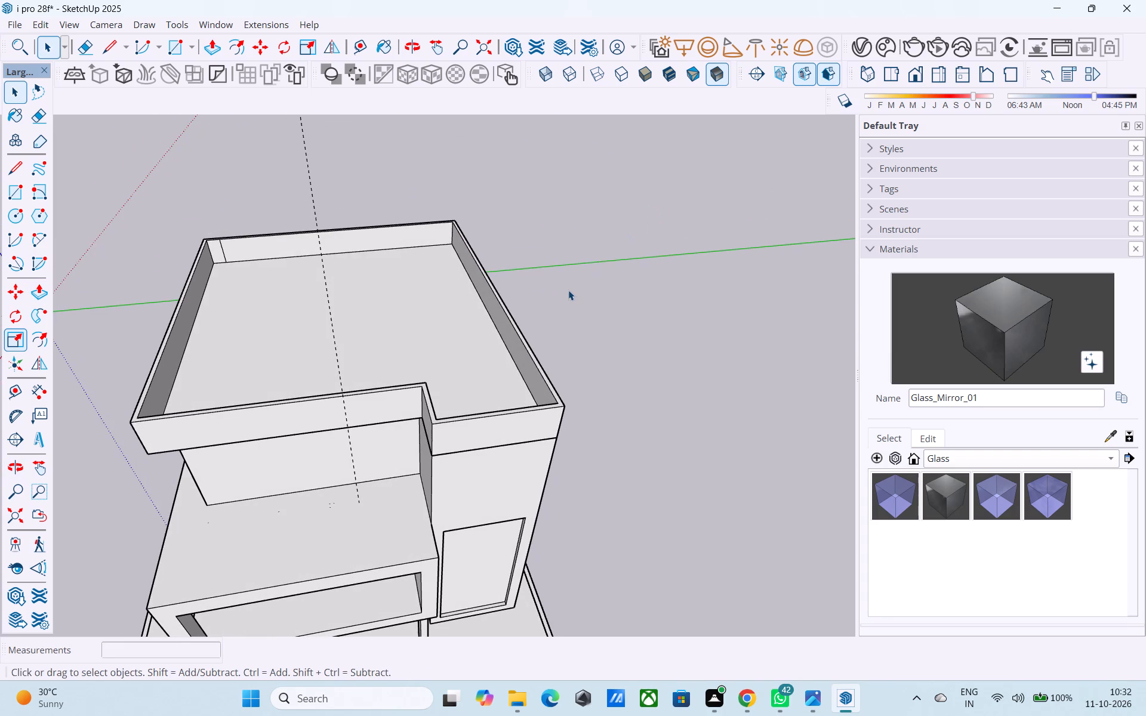
pyautogui.moveTo(486, 357); pyautogui.dragTo(609, 269, button='middle')
pyautogui.scroll(-3, 609, 258)
pyautogui.moveTo(501, 385); pyautogui.dragTo(475, 282, button='middle')
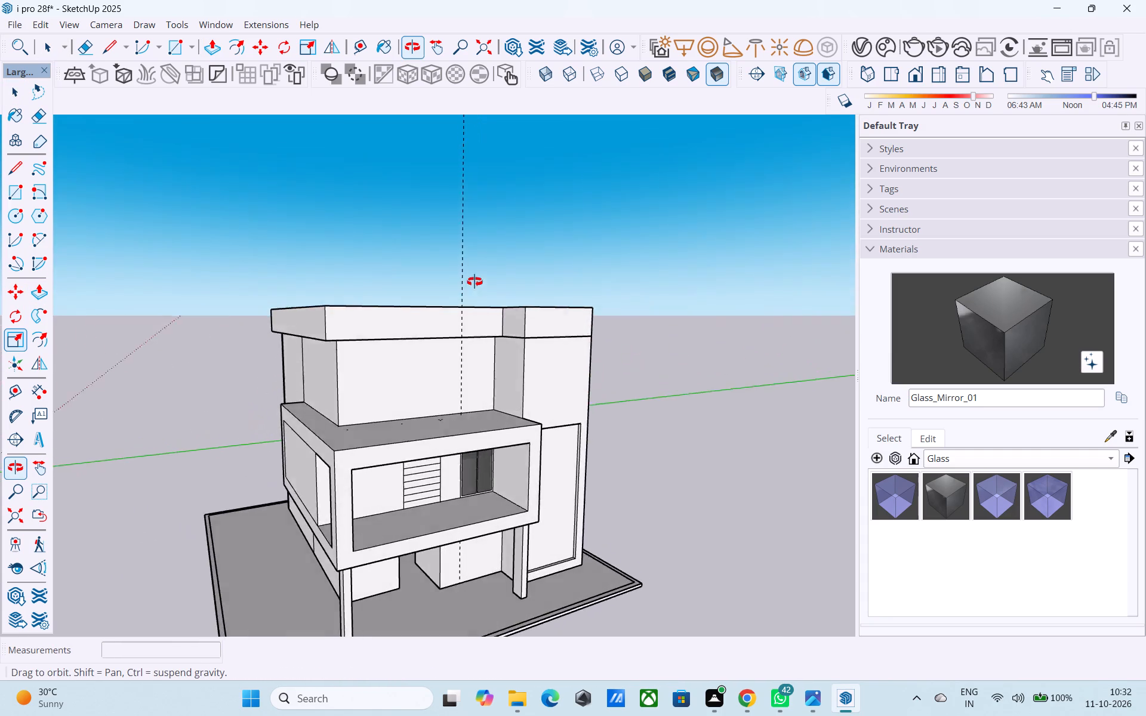
pyautogui.moveTo(475, 282); pyautogui.dragTo(553, 252, button='middle')
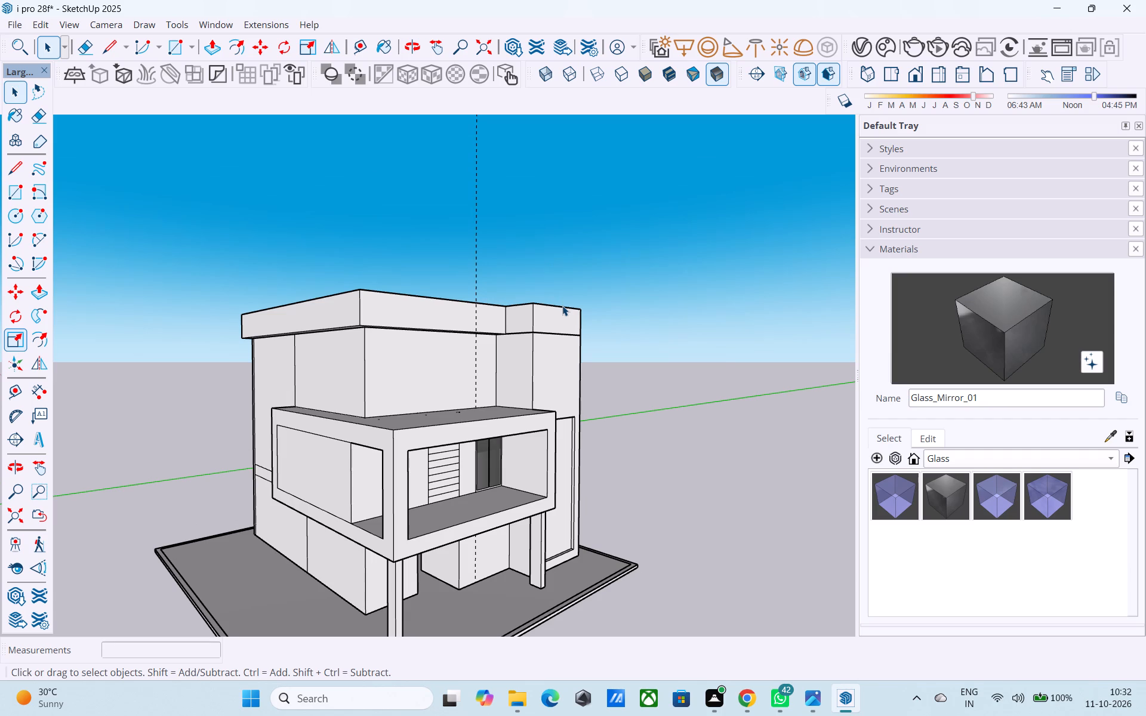
pyautogui.moveTo(502, 365); pyautogui.dragTo(487, 347, button='middle')
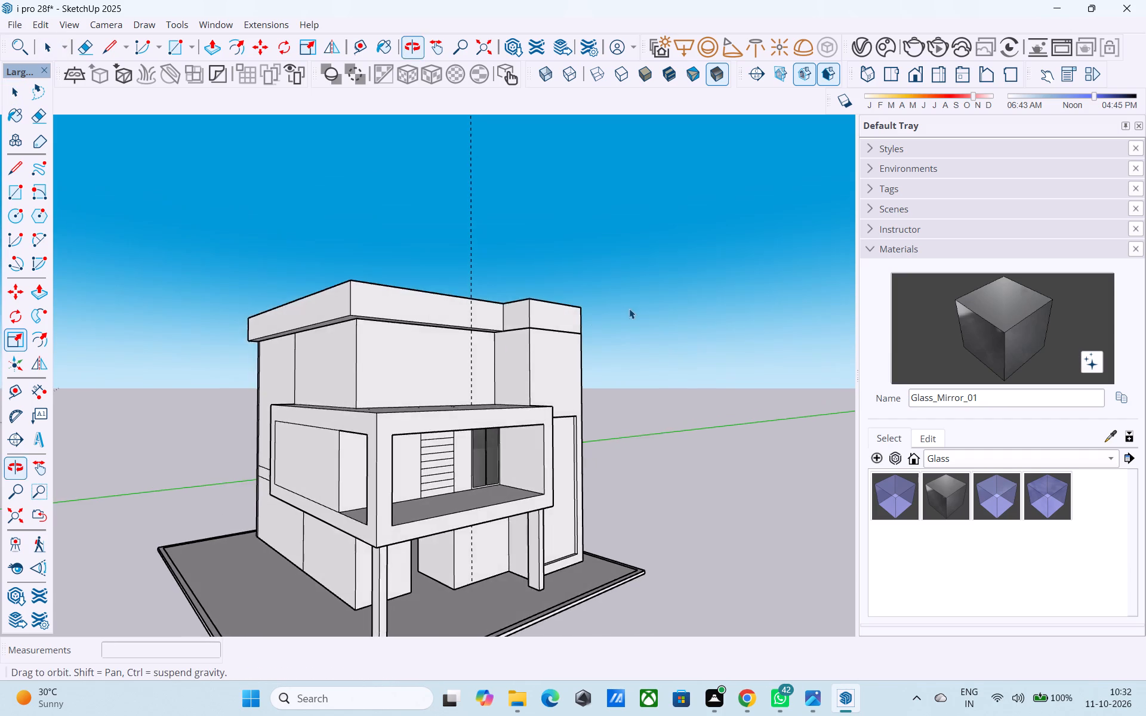
pyautogui.scroll(6, 631, 308)
pyautogui.moveTo(456, 348); pyautogui.dragTo(410, 493, button='middle')
pyautogui.scroll(5, 445, 453)
pyautogui.moveTo(453, 434); pyautogui.dragTo(498, 342, button='middle')
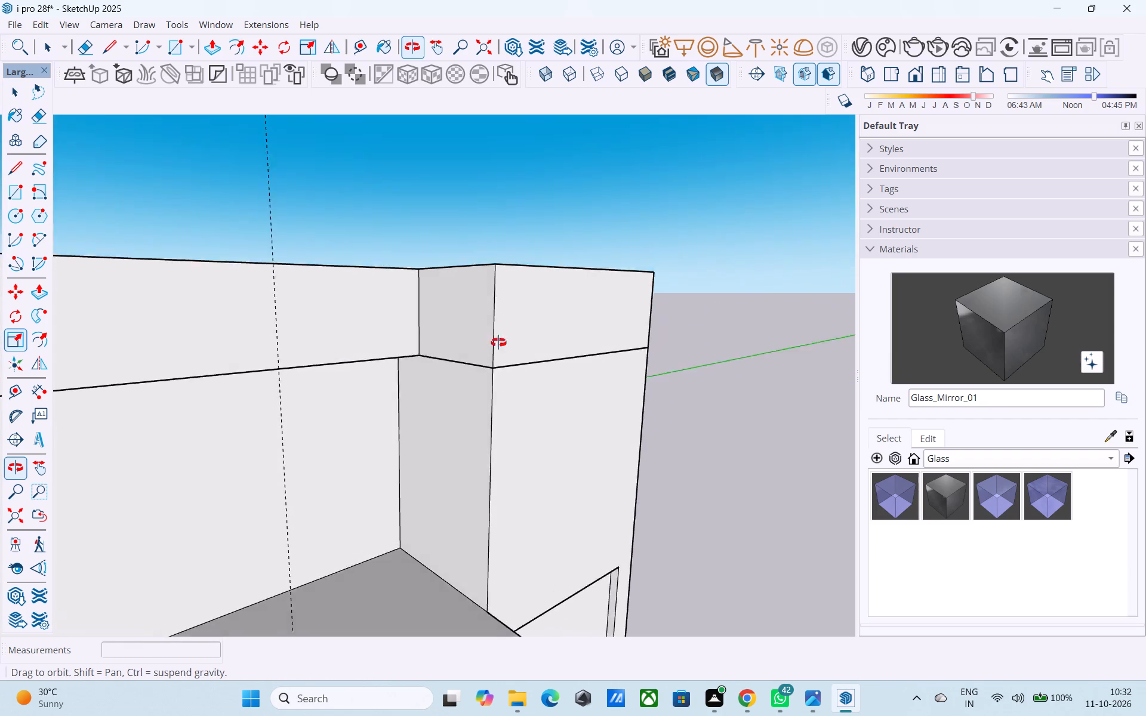
# Undo the 4' parapet extrusion around the roof slab.
pyautogui.moveTo(498, 342); pyautogui.dragTo(389, 479, button='middle')
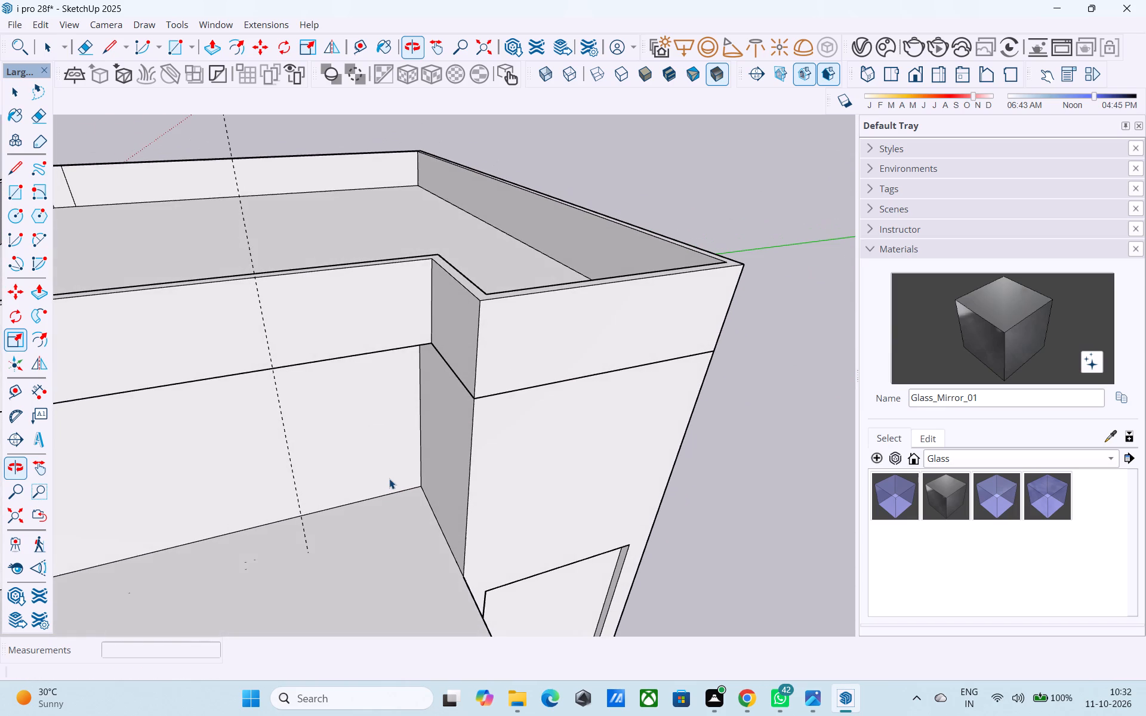
pyautogui.hotkey('ctrl', 'z')
pyautogui.press('space')
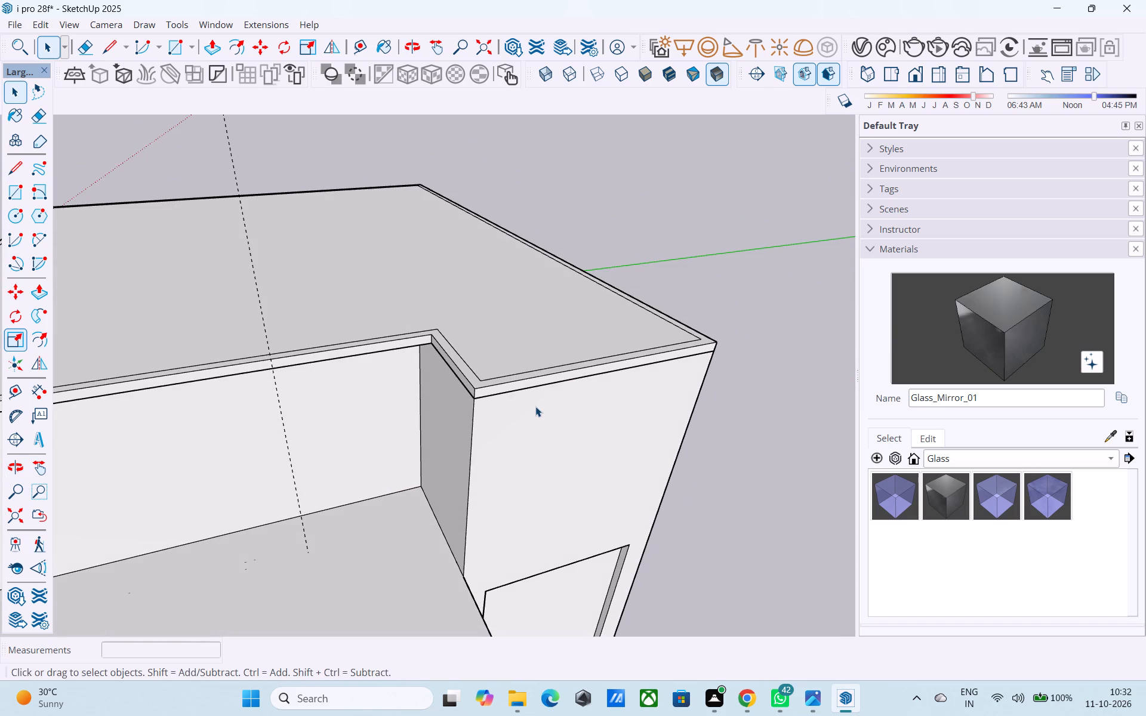
# Push/Pull the roof slab's front edge face above the tower block outward by 2'.
pyautogui.scroll(5, 534, 404)
pyautogui.moveTo(534, 404); pyautogui.dragTo(526, 374, button='middle')
pyautogui.scroll(-4, 518, 366)
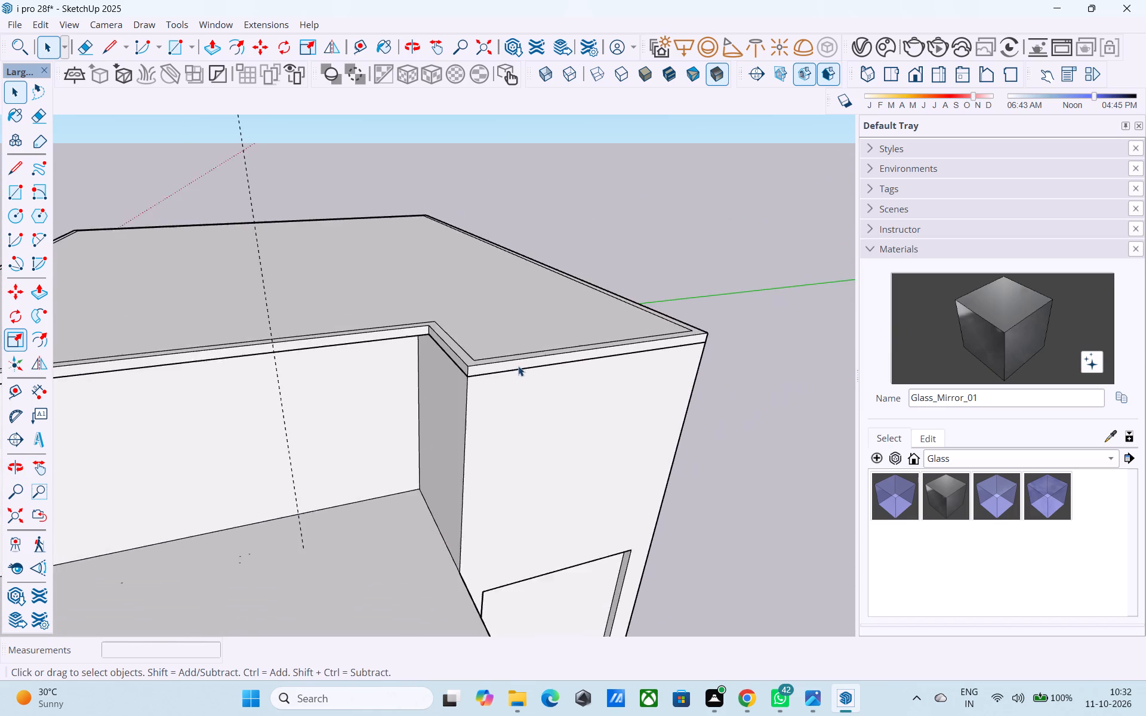
pyautogui.scroll(-12, 518, 366)
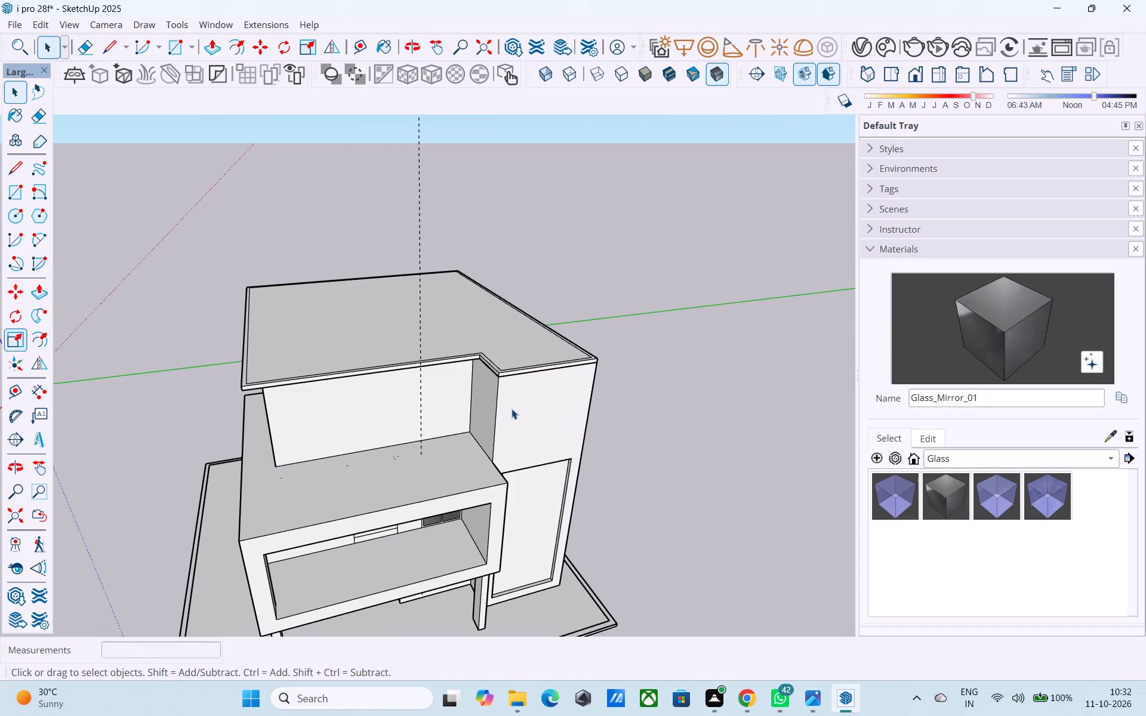
pyautogui.scroll(11, 542, 352)
pyautogui.click(539, 389)
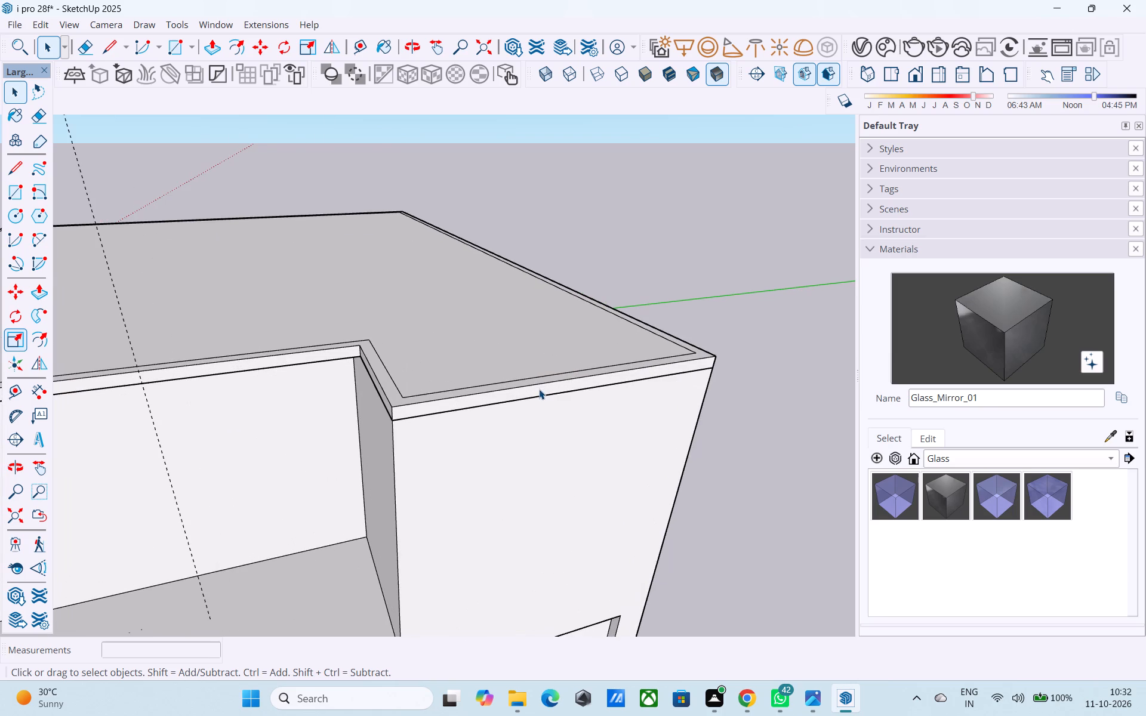
pyautogui.press('p')
pyautogui.click(539, 389)
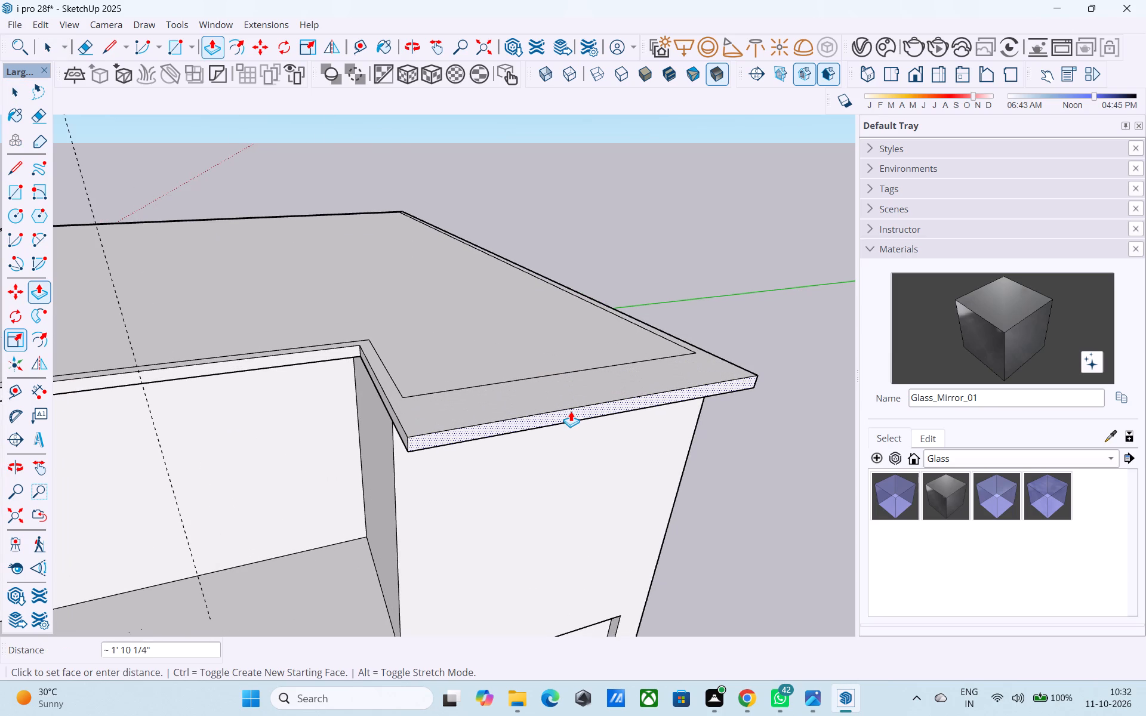
pyautogui.write("2'")
pyautogui.press('Return')
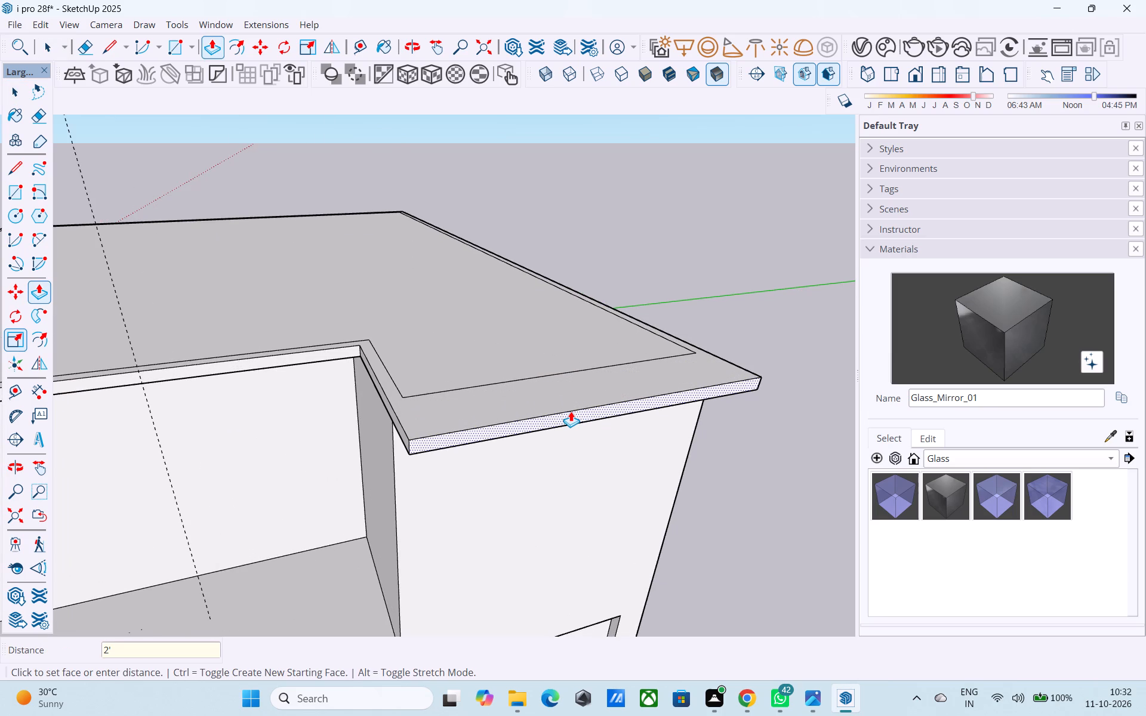
# Erase the old inner border line along the extended front overhang on the slab's top face.
pyautogui.moveTo(547, 431); pyautogui.dragTo(532, 588, button='middle')
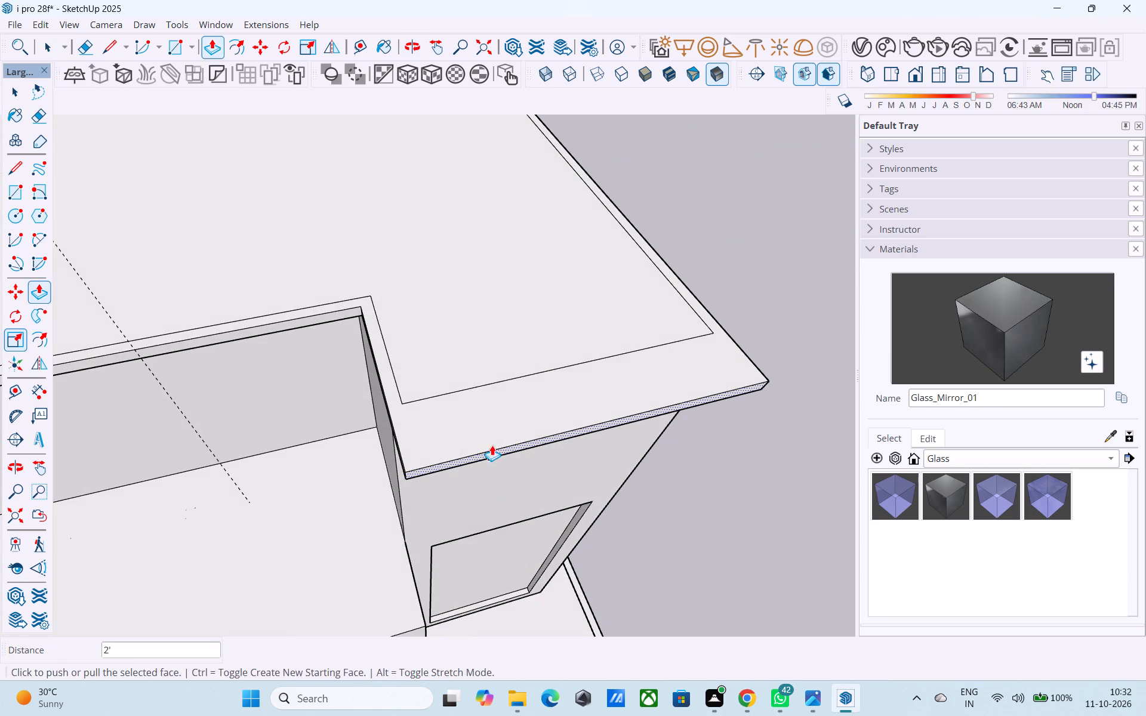
pyautogui.press('space')
pyautogui.press('e')
pyautogui.moveTo(492, 402); pyautogui.dragTo(479, 374)
# Copy the extended slab's front top edge 6" inward across the top face.
pyautogui.press('m')
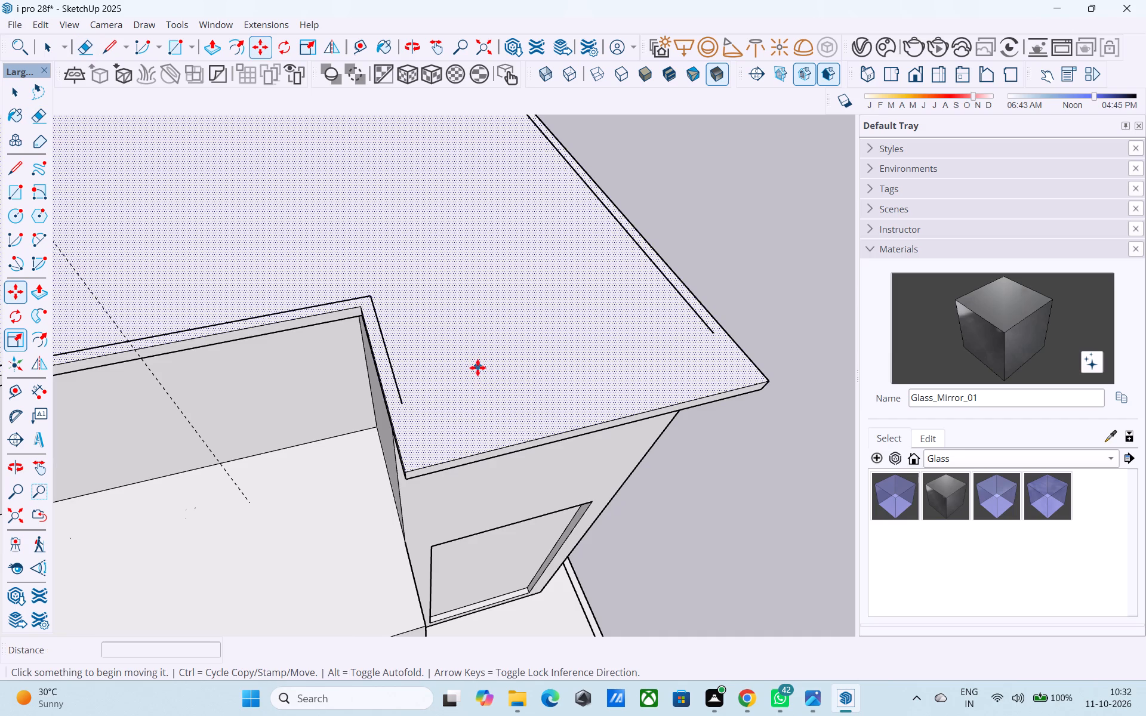
pyautogui.press('space')
pyautogui.click(473, 454)
pyautogui.press('m')
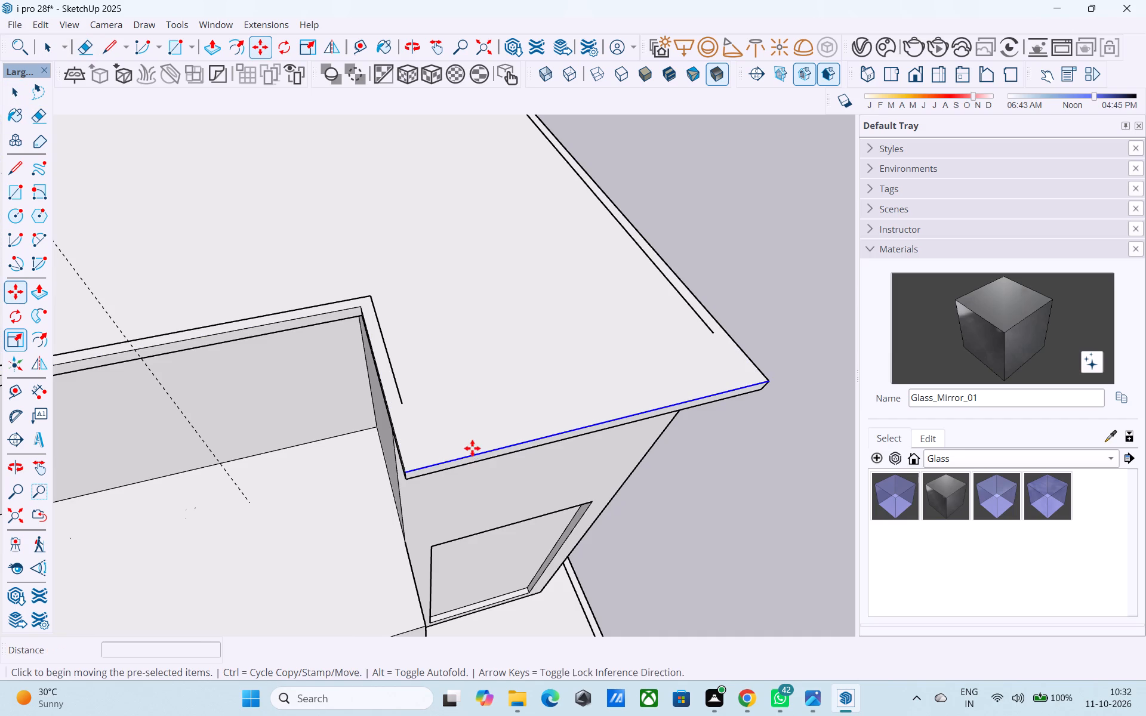
pyautogui.click(411, 471)
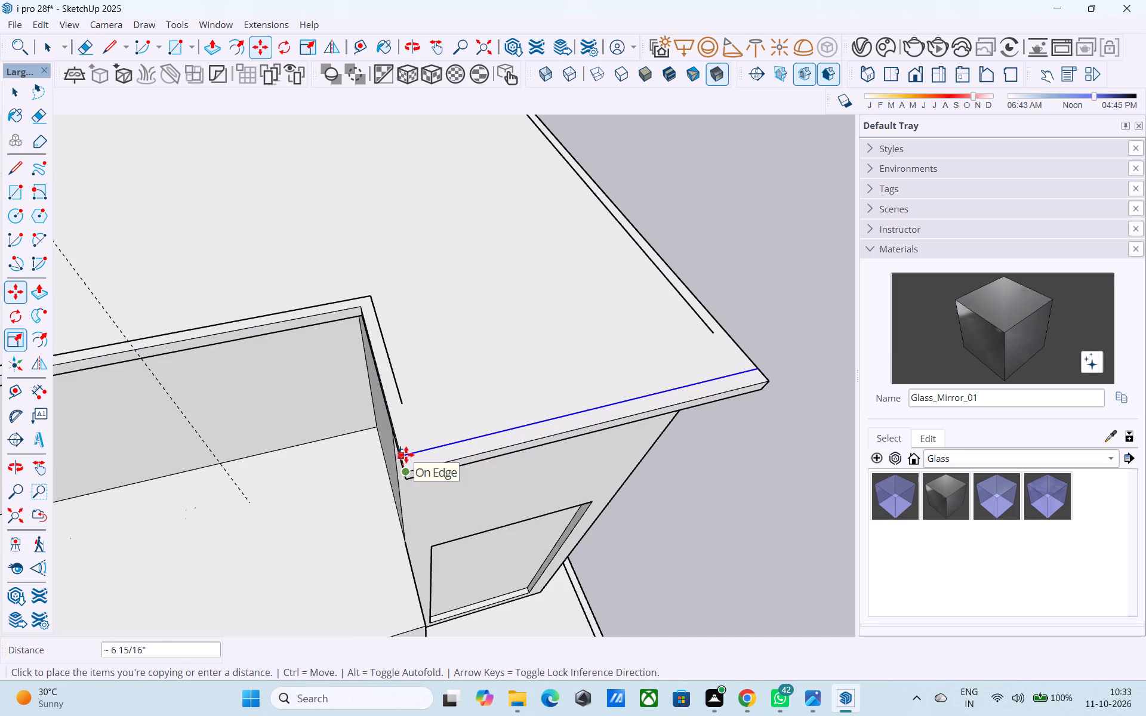
pyautogui.write('6"')
pyautogui.press('Return')
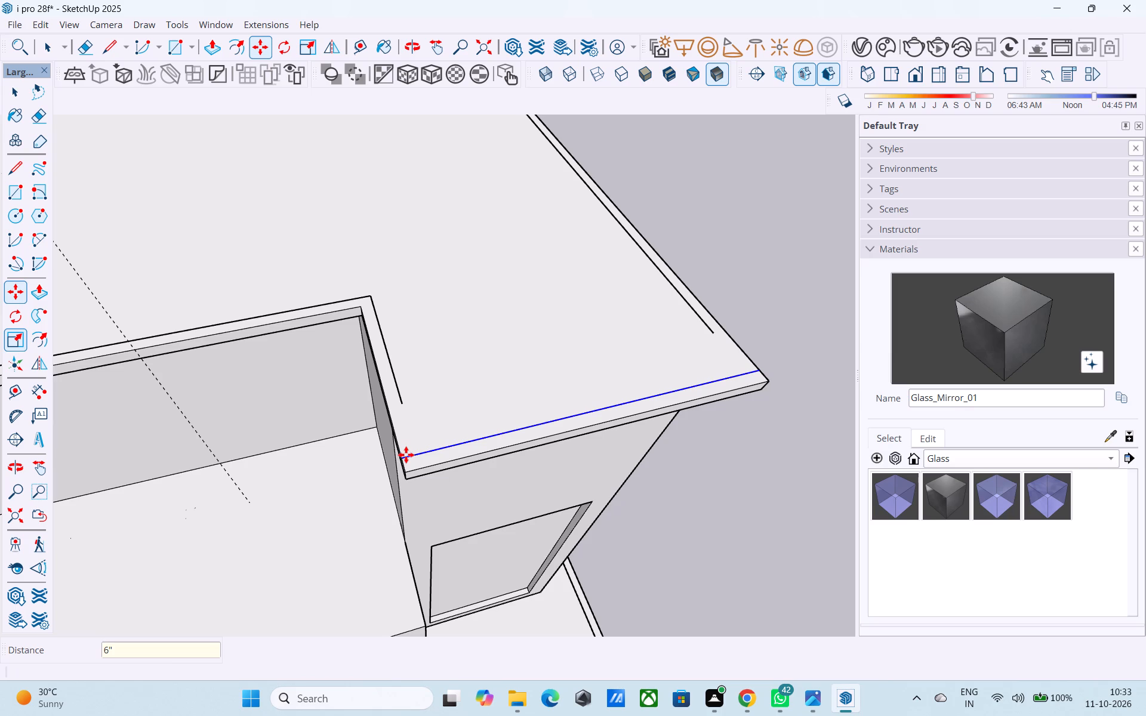
# Draw lines extending both open ends of the inner border to meet the copied front line.
pyautogui.press('l')
pyautogui.click(404, 401)
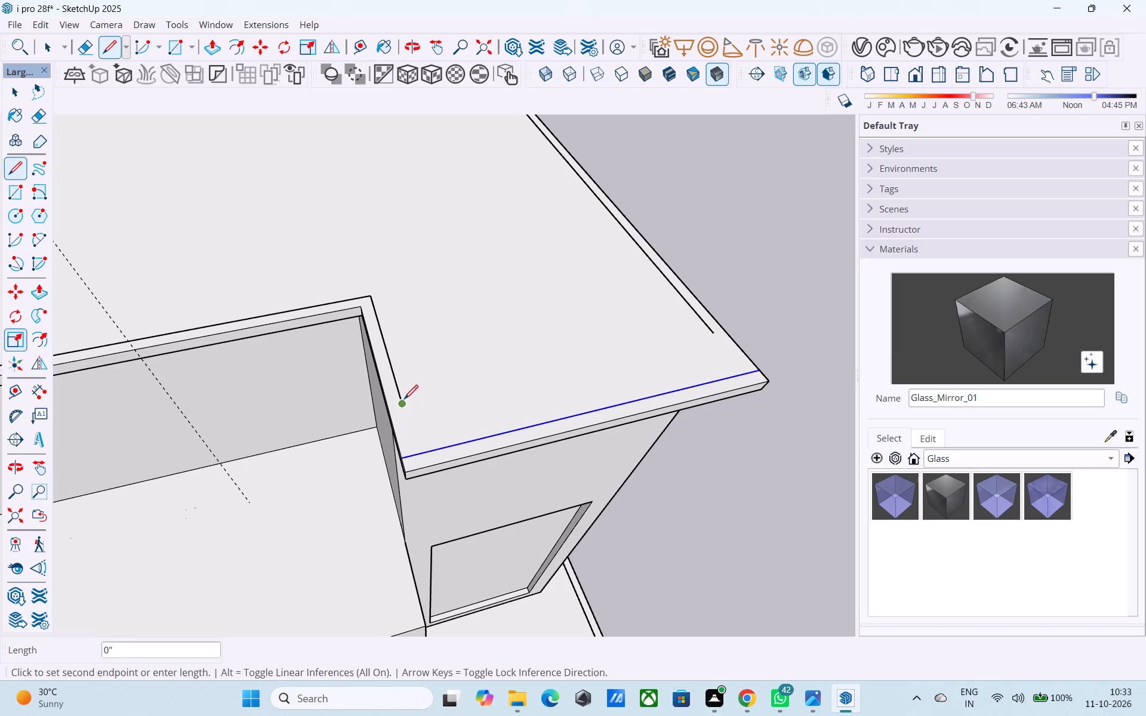
pyautogui.click(417, 458)
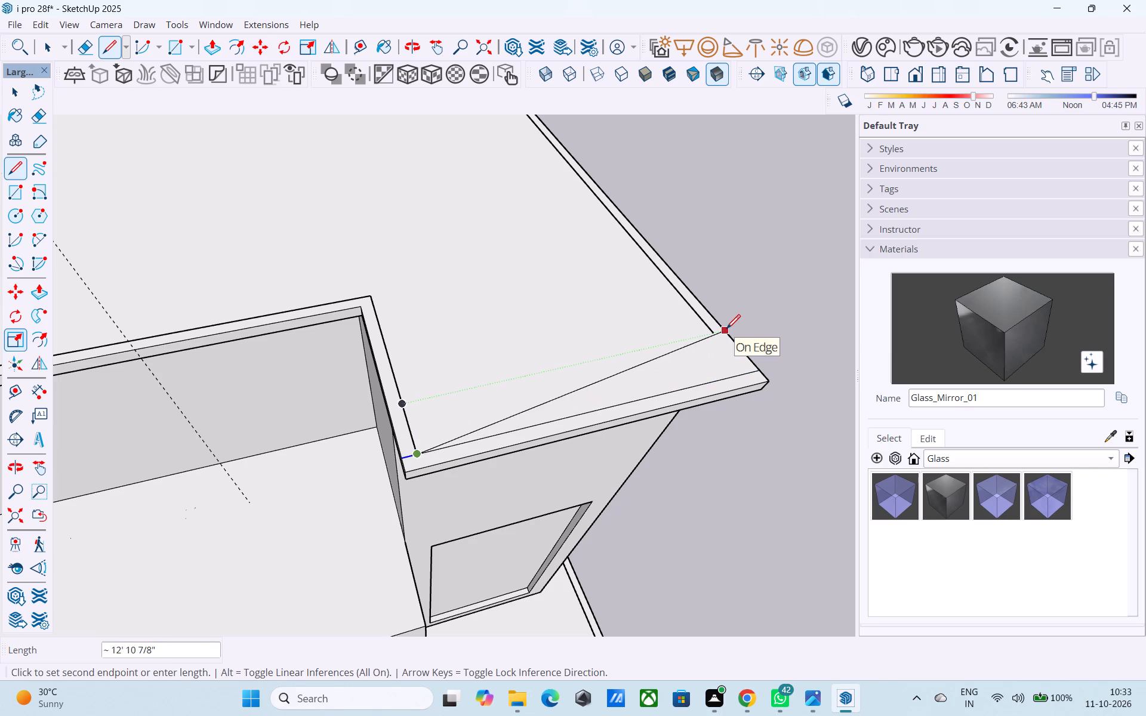
pyautogui.press('l')
pyautogui.click(713, 335)
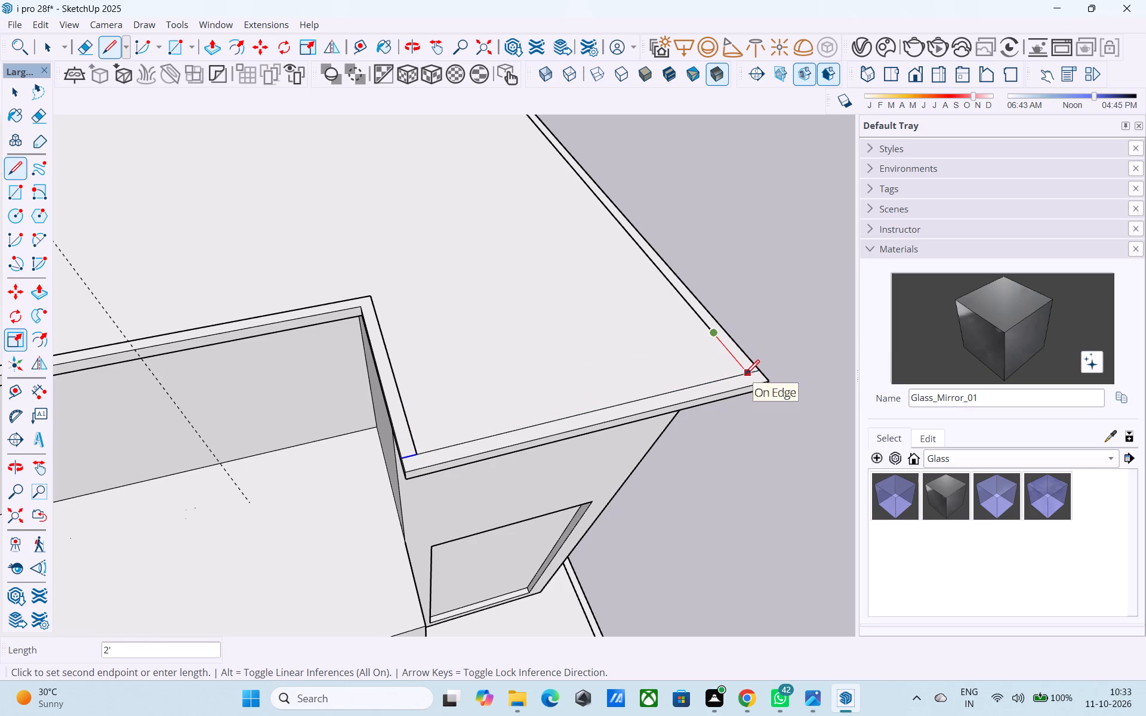
pyautogui.click(745, 375)
# Erase the short leftover segments crossing the 6" border at both ends of the copied line.
pyautogui.press('e')
pyautogui.scroll(5, 422, 456)
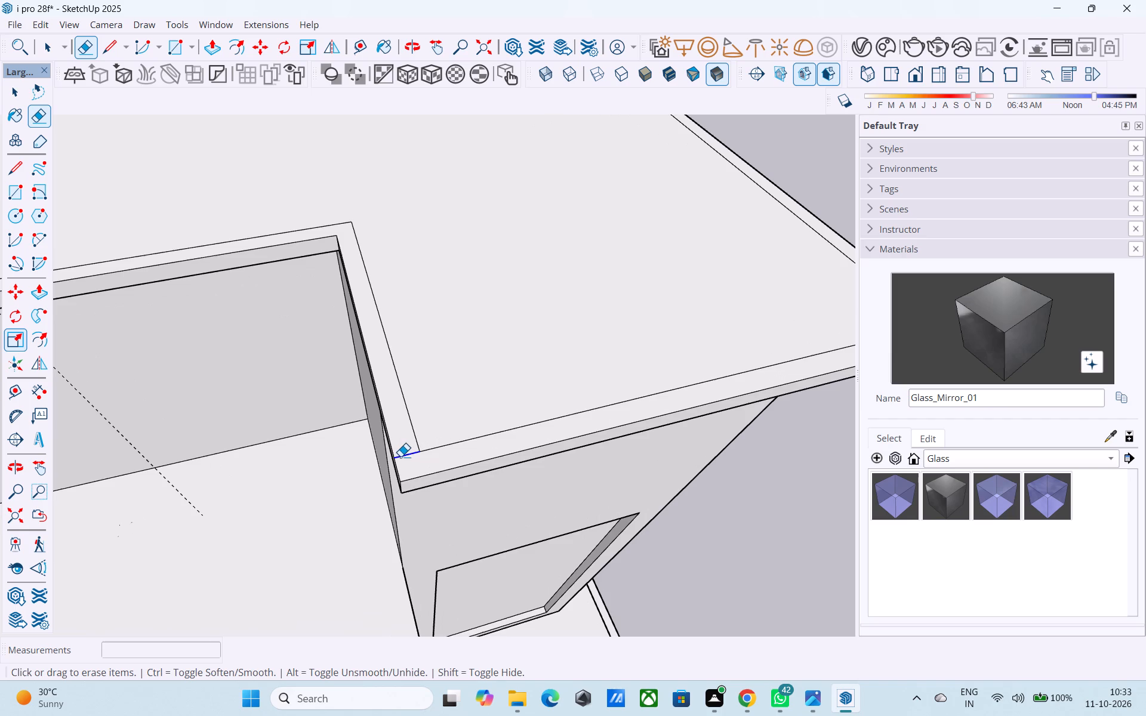
pyautogui.click(401, 455)
pyautogui.scroll(-6, 0, 527)
pyautogui.scroll(6, 478, 425)
pyautogui.click(474, 424)
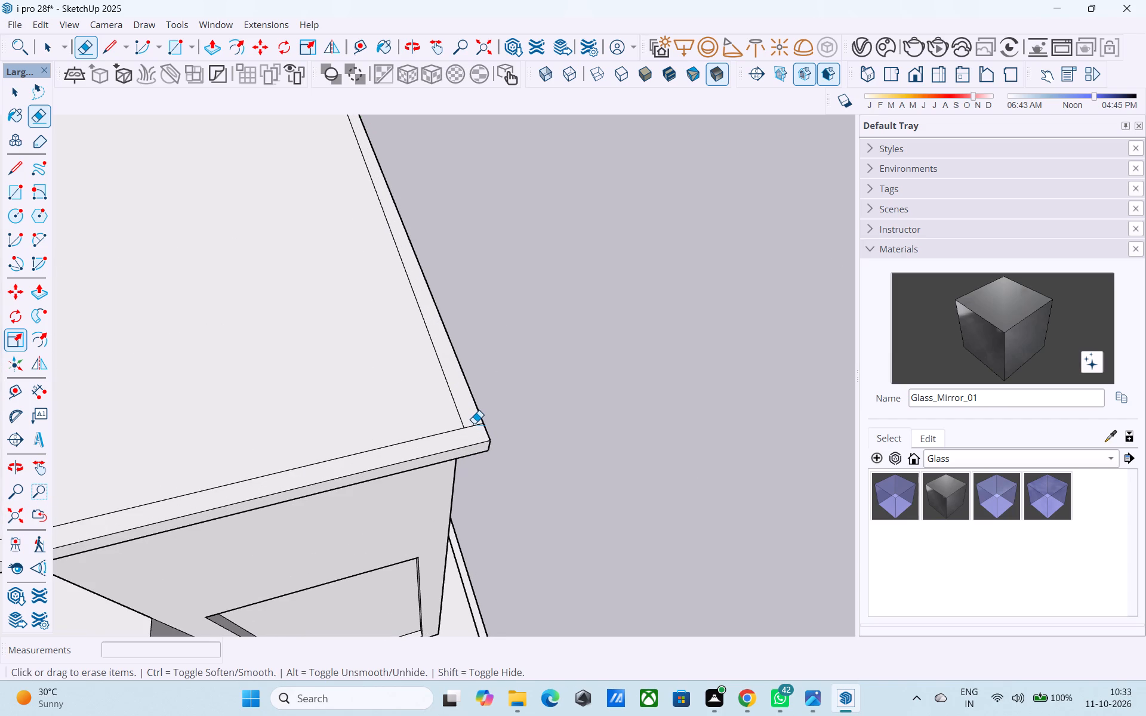
pyautogui.click(475, 427)
pyautogui.press('space')
pyautogui.click(474, 427)
# Push/Pull the roof slab's long outer side face on the tower block side outward by 2'.
pyautogui.moveTo(474, 425); pyautogui.dragTo(352, 308, button='middle')
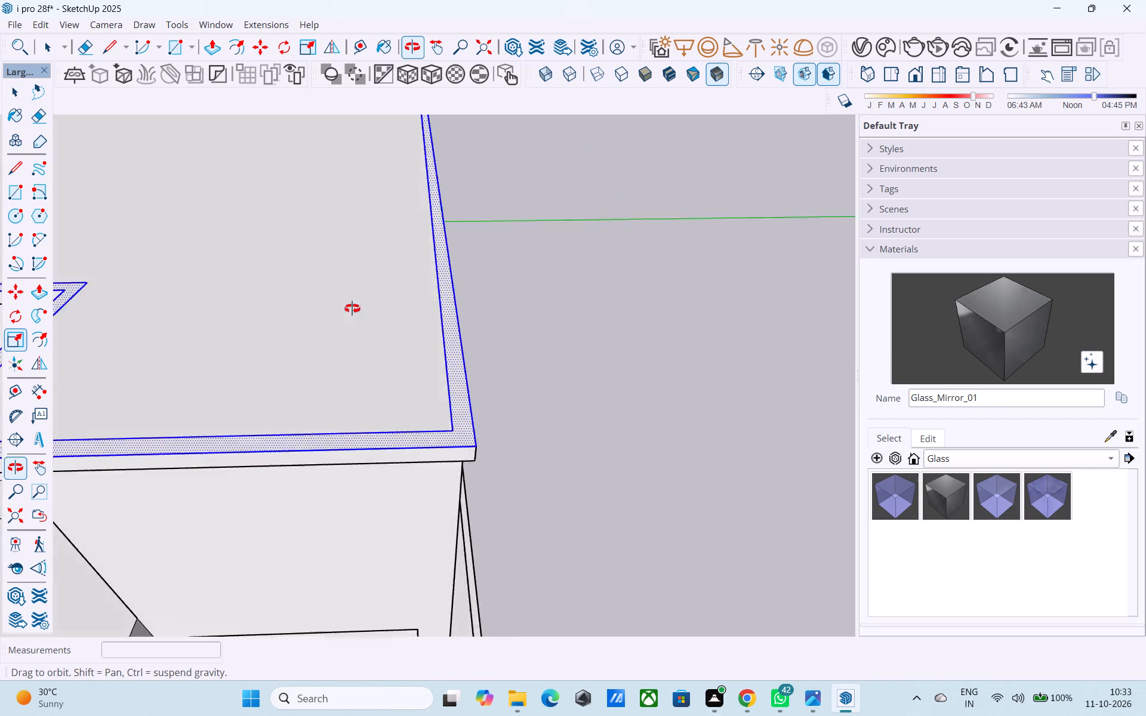
pyautogui.moveTo(352, 308); pyautogui.dragTo(315, 200, button='middle')
pyautogui.click(562, 377)
pyautogui.scroll(2, 514, 376)
pyautogui.moveTo(513, 376); pyautogui.dragTo(462, 376, button='middle')
pyautogui.scroll(-8, 475, 381)
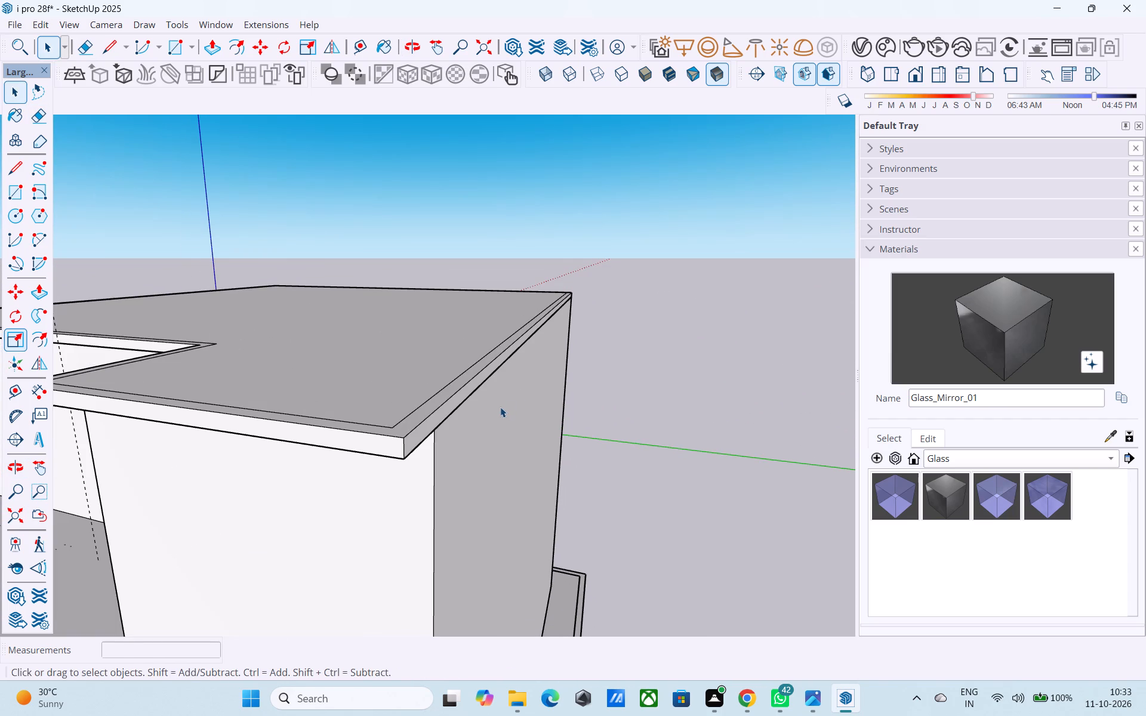
pyautogui.moveTo(500, 406); pyautogui.dragTo(500, 396, button='middle')
pyautogui.scroll(1, 499, 394)
pyautogui.click(483, 375)
pyautogui.press('p')
pyautogui.click(483, 375)
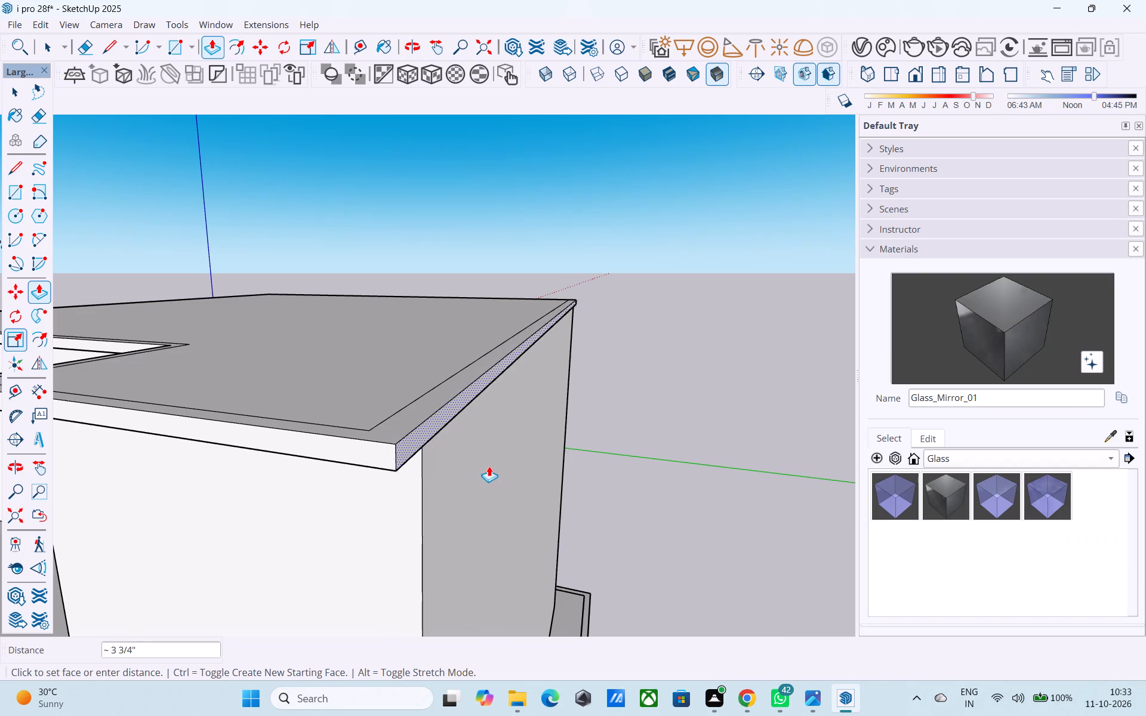
pyautogui.write("2'")
pyautogui.press('Return')
pyautogui.press('space')
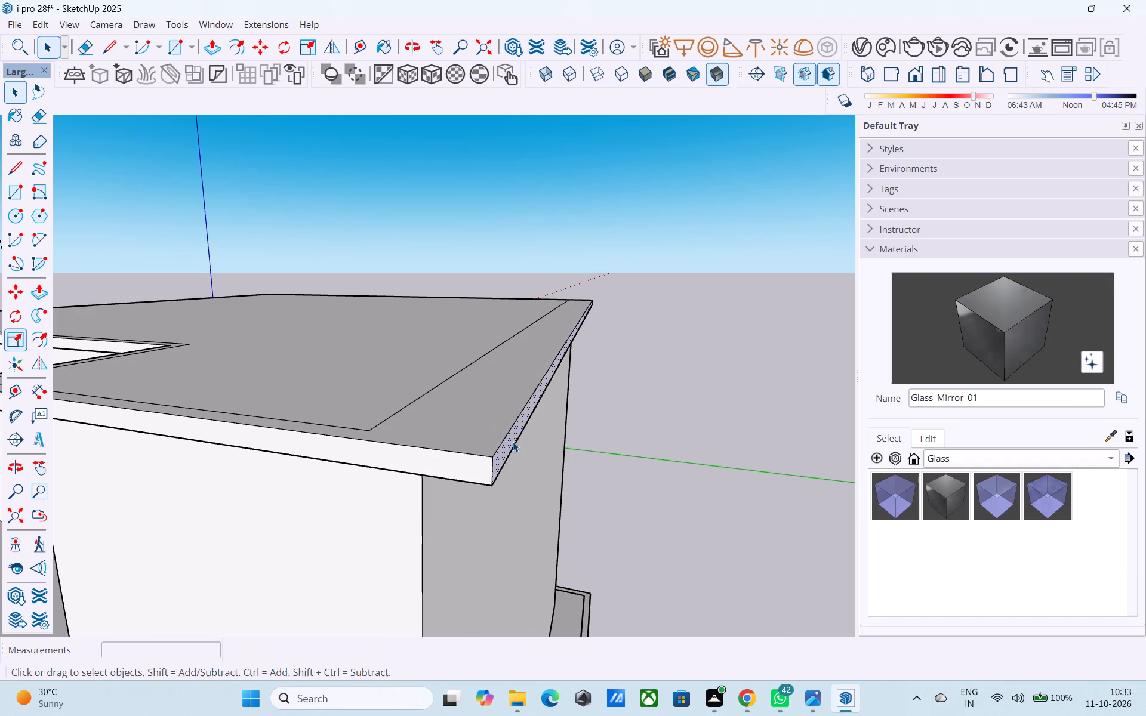
# Erase the old inner border line along the newly extended side of the roof slab's top face.
pyautogui.scroll(-5, 510, 461)
pyautogui.moveTo(494, 458); pyautogui.dragTo(516, 601, button='middle')
pyautogui.scroll(-3, 516, 573)
pyautogui.keyDown('shift'); pyautogui.moveTo(512, 567); pyautogui.dragTo(529, 598, button='middle'); pyautogui.keyUp('shift')
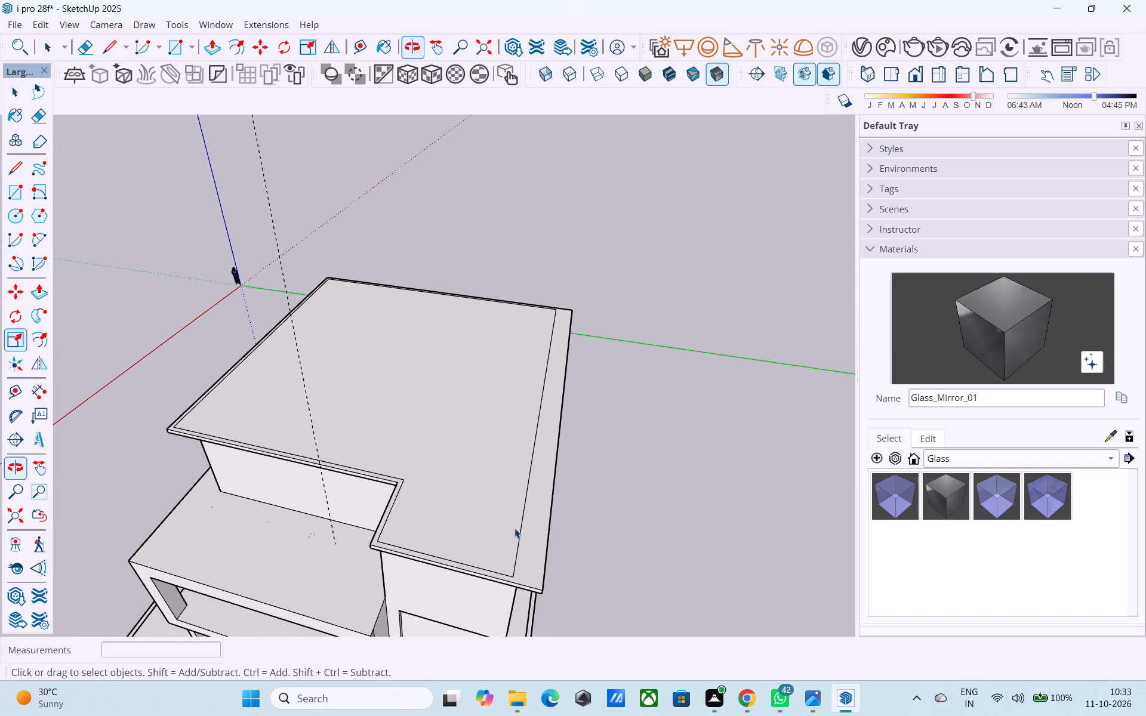
pyautogui.scroll(2, 515, 528)
pyautogui.press('e')
pyautogui.click(524, 523)
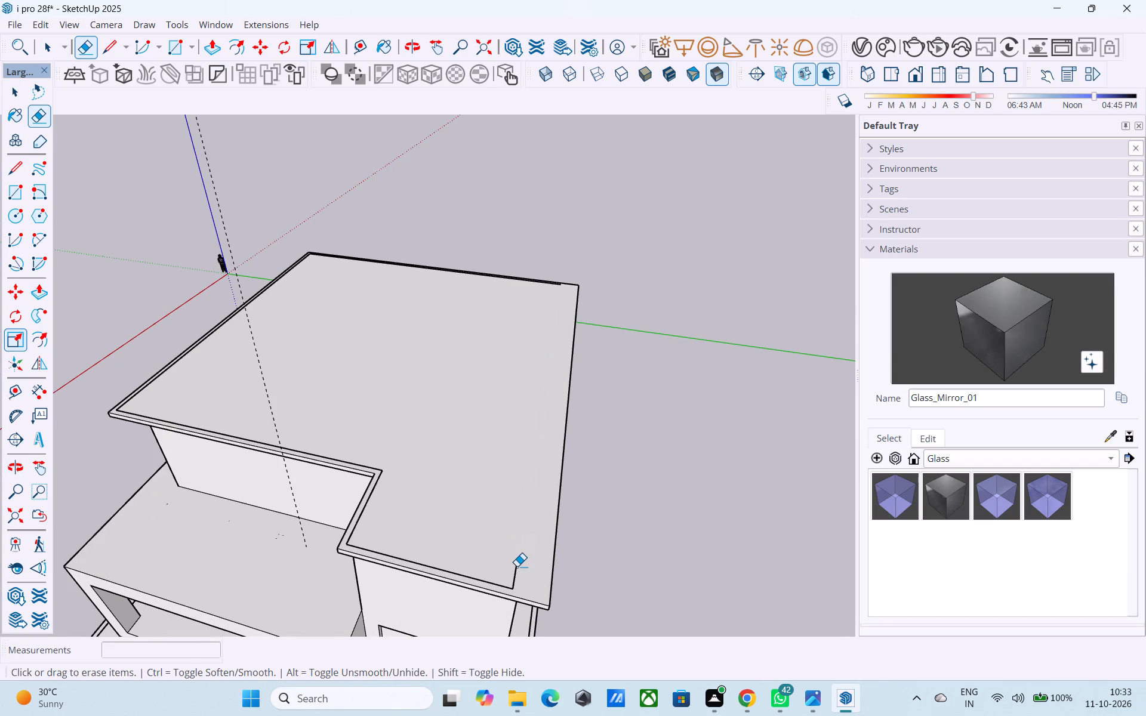
pyautogui.click(516, 566)
pyautogui.press('space')
pyautogui.middleClick(540, 548)
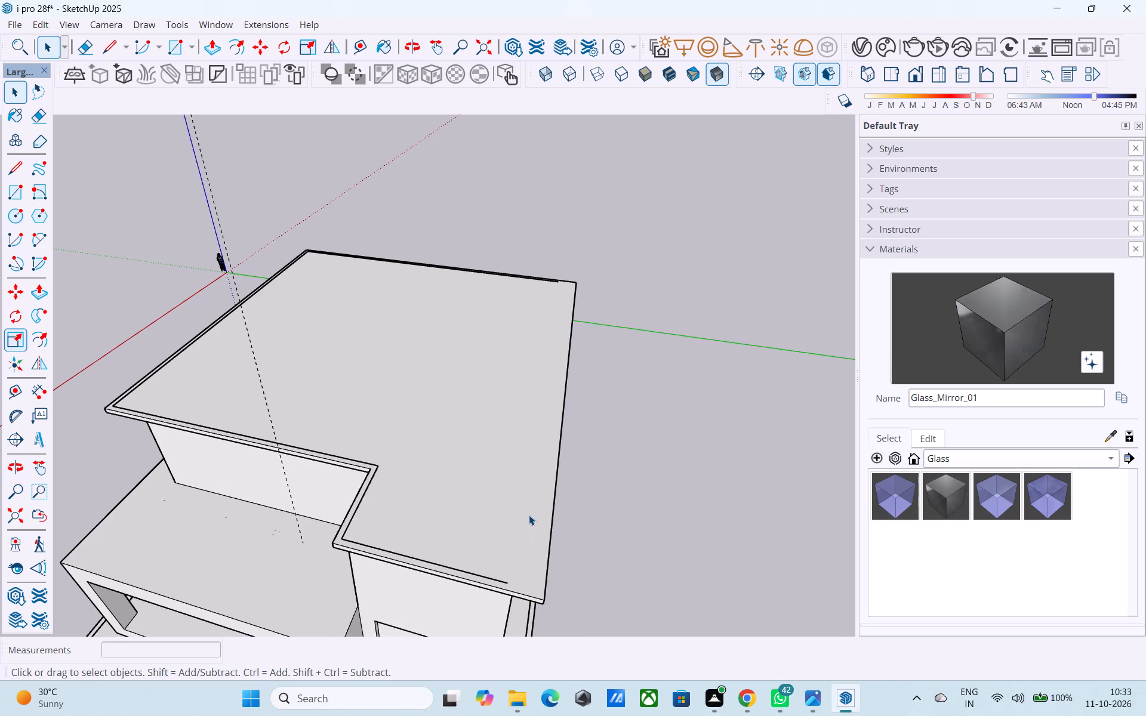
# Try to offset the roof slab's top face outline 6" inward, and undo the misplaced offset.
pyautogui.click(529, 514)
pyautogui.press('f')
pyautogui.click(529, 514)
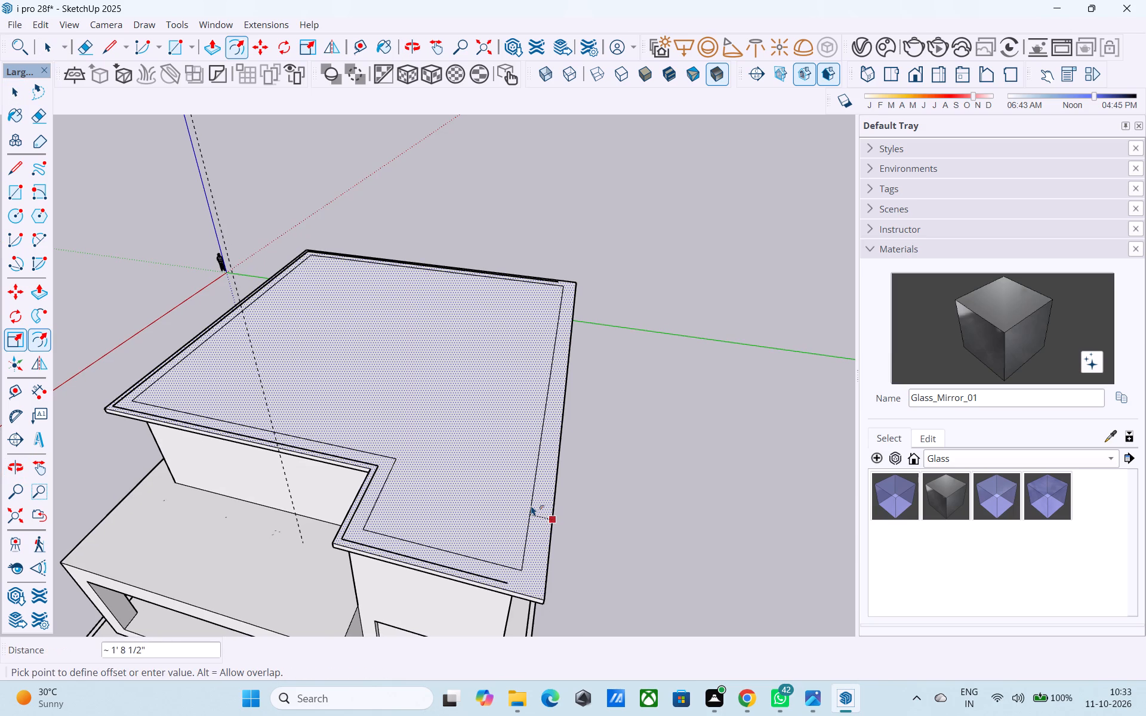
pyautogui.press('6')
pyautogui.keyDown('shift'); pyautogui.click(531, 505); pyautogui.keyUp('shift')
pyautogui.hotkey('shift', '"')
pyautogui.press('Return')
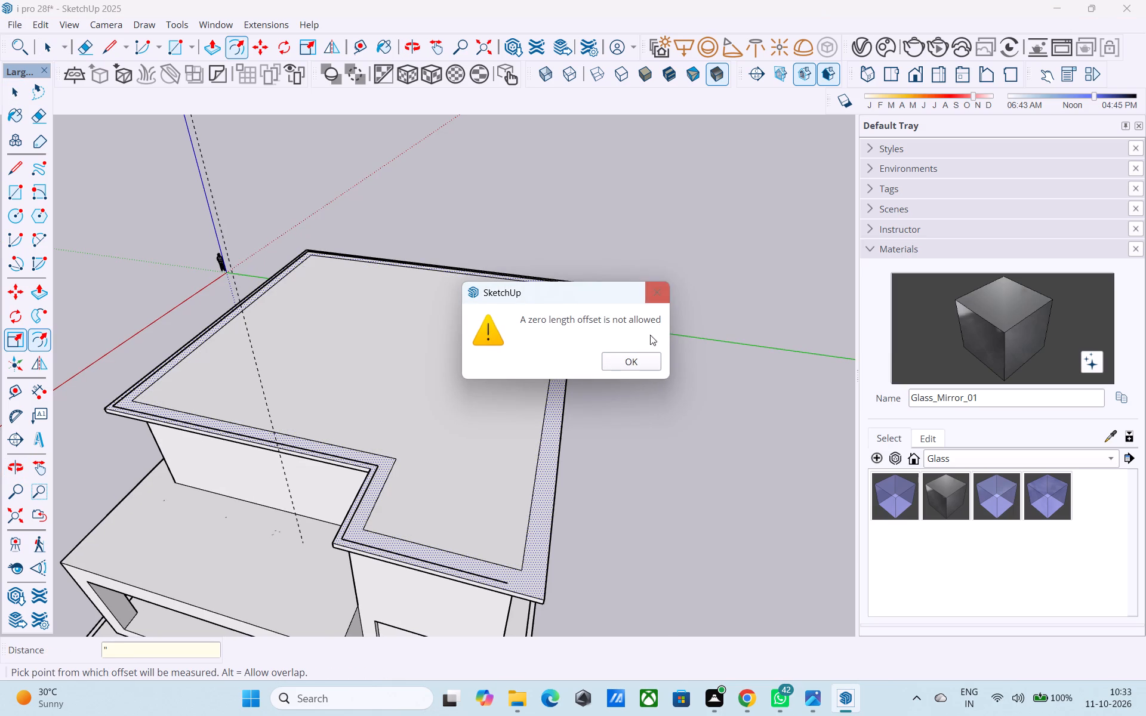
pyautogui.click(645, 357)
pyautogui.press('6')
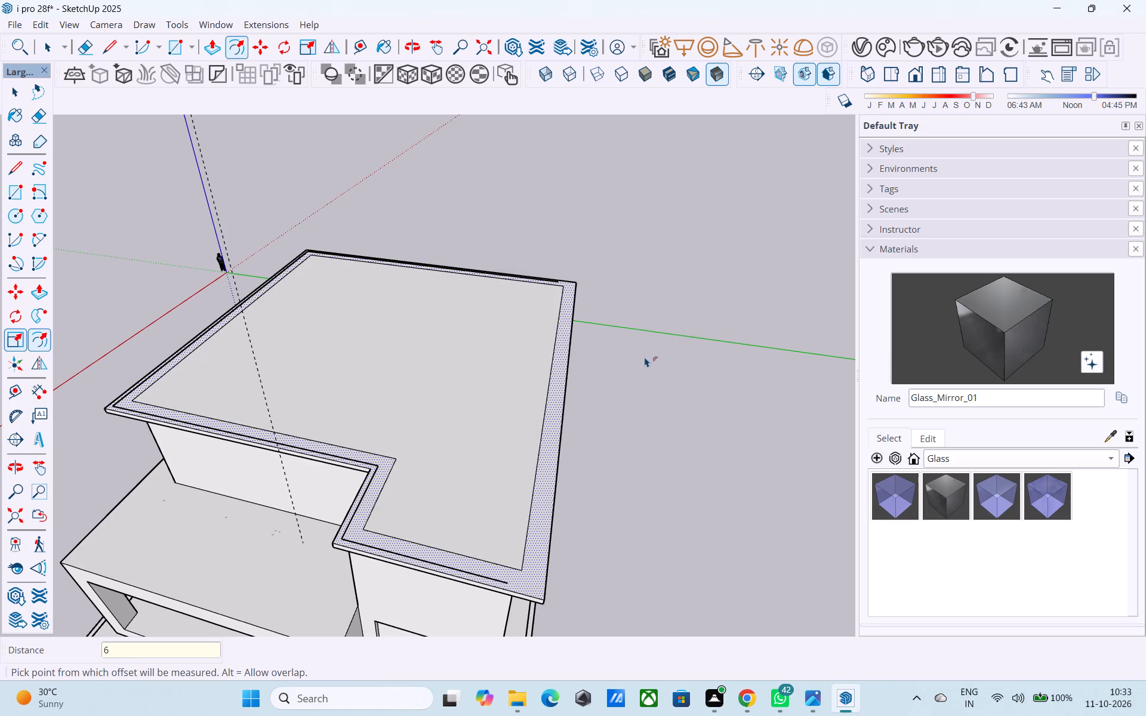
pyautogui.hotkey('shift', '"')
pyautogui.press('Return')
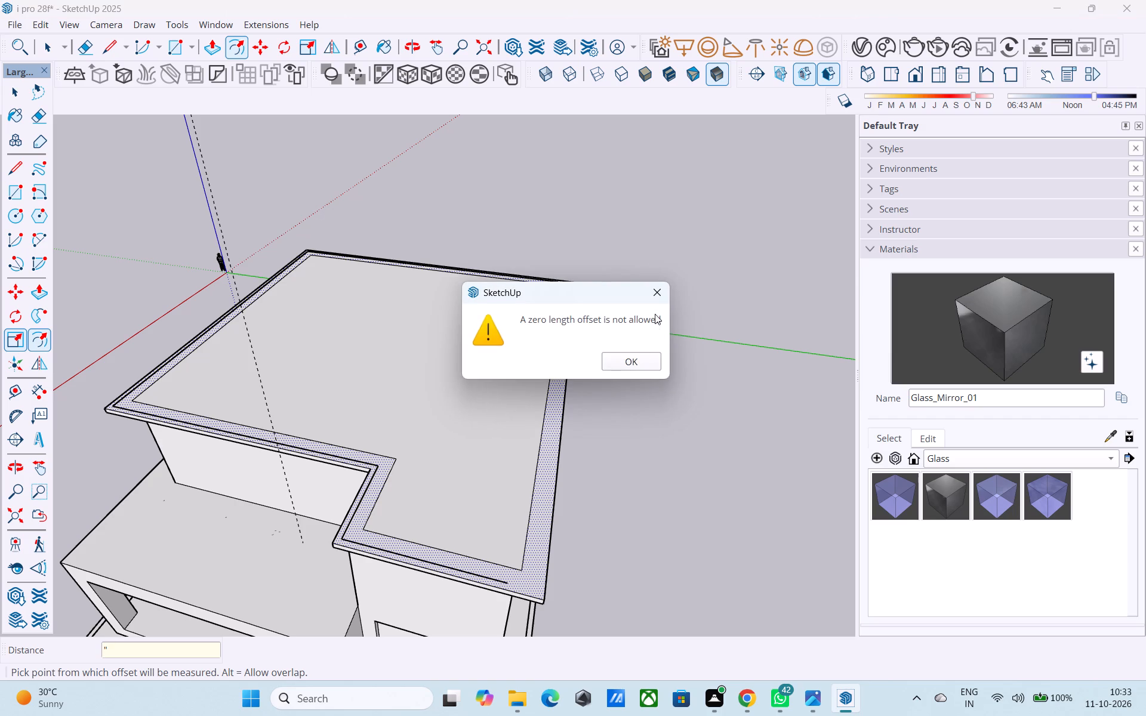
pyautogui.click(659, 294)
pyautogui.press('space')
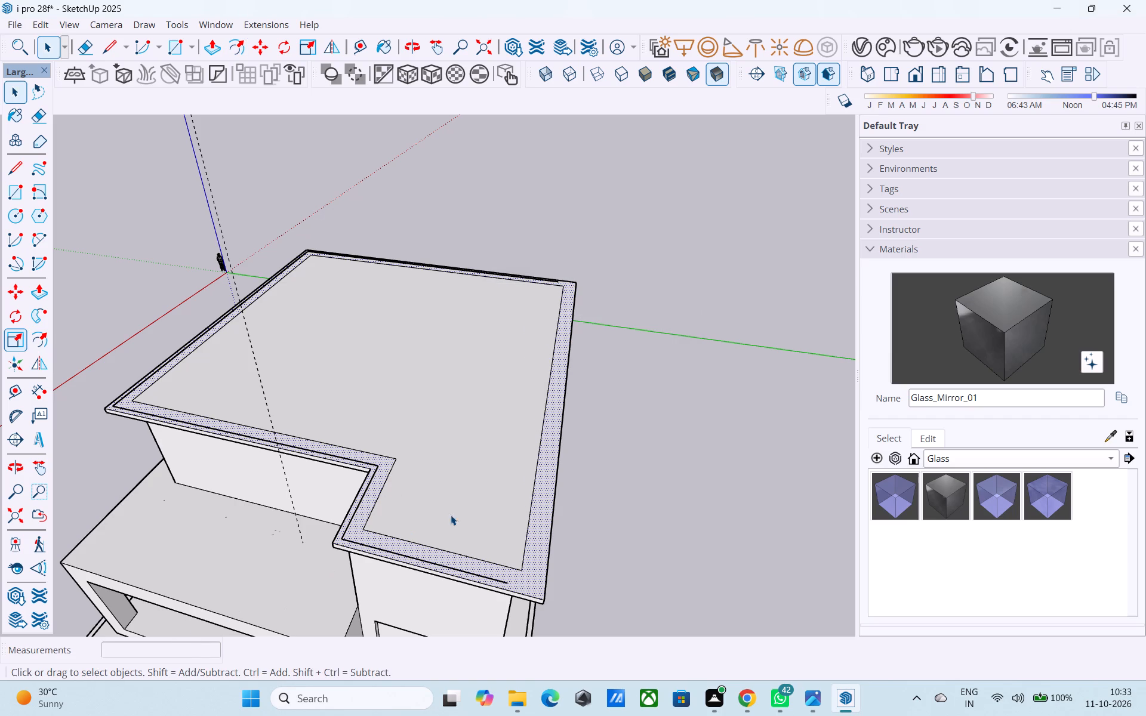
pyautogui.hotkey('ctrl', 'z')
# Offset the outline of the extended roof slab's top face 6" inward.
pyautogui.press('f')
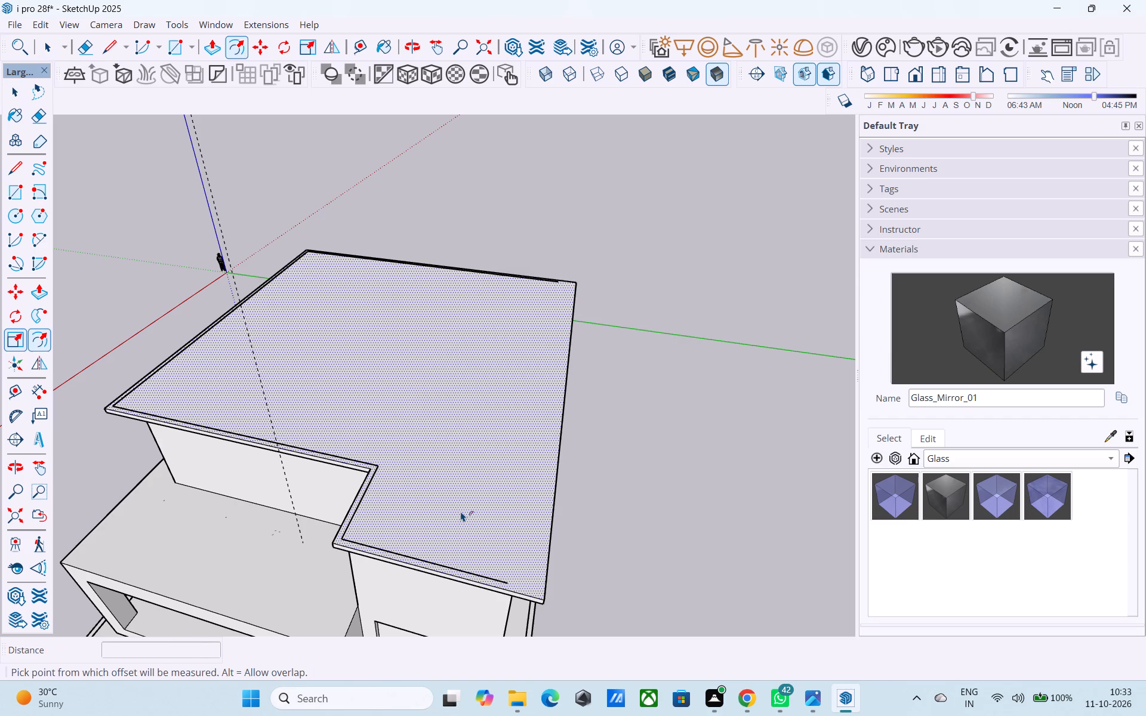
pyautogui.click(461, 511)
pyautogui.press('6')
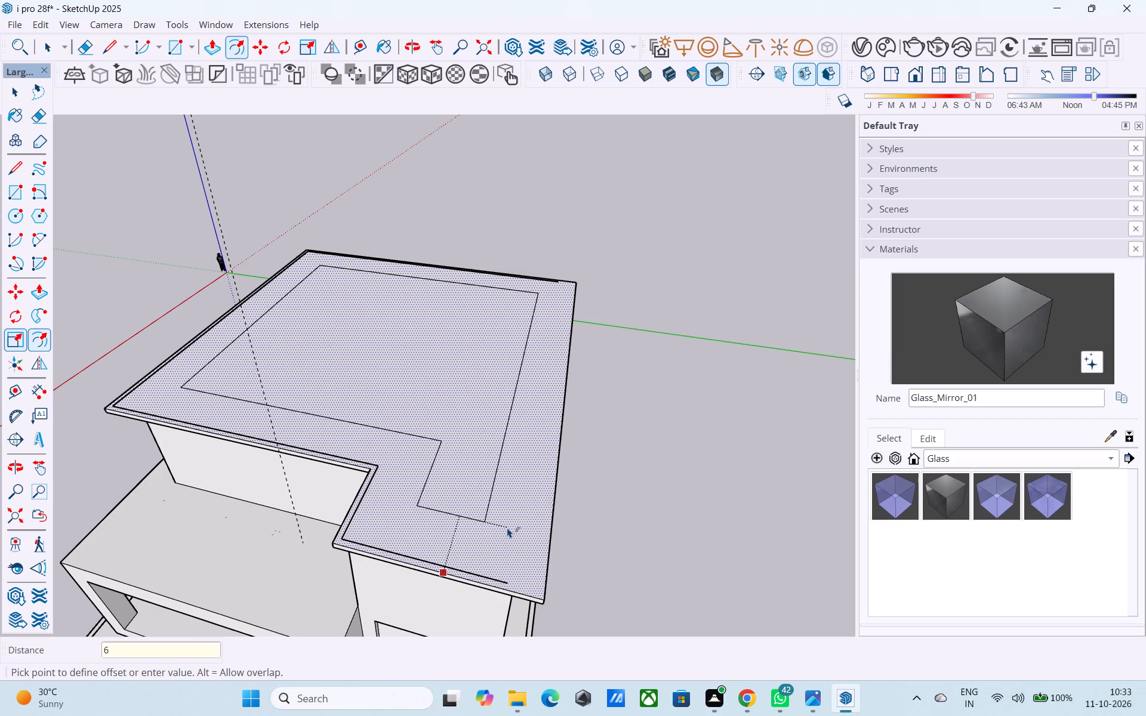
pyautogui.hotkey('shift', '"')
pyautogui.press('Return')
pyautogui.press('space')
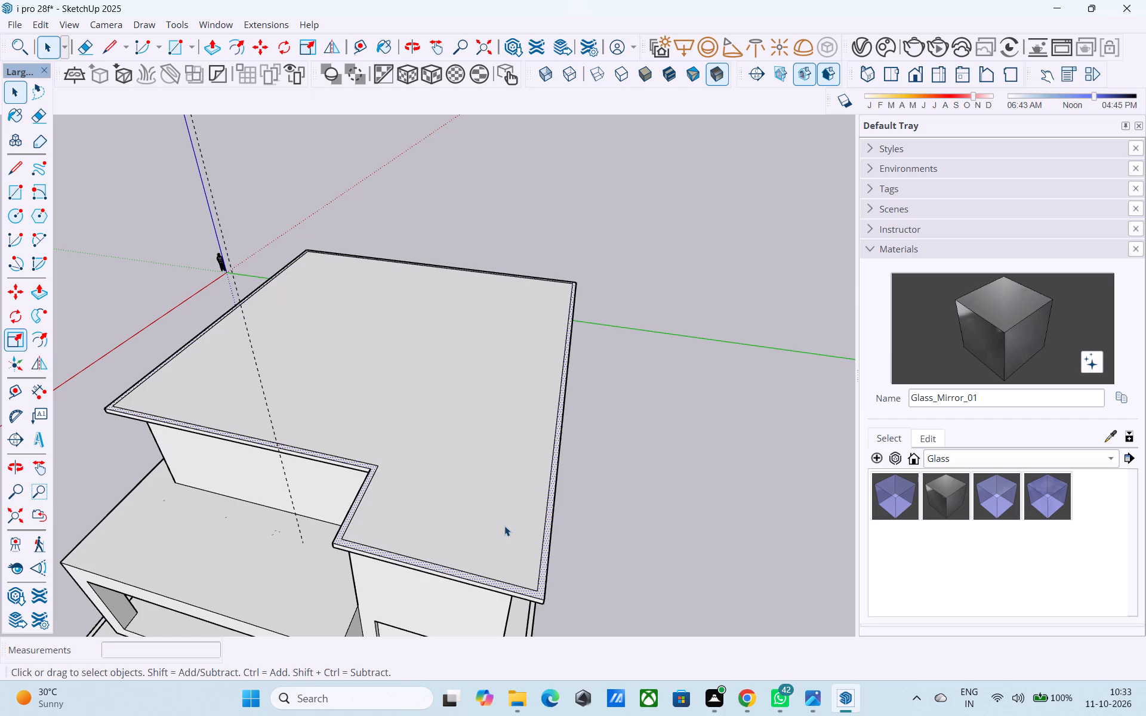
# Extrude the 6" border strip around the roof slab upward 4' as a parapet wall.
pyautogui.press('p')
pyautogui.click(554, 547)
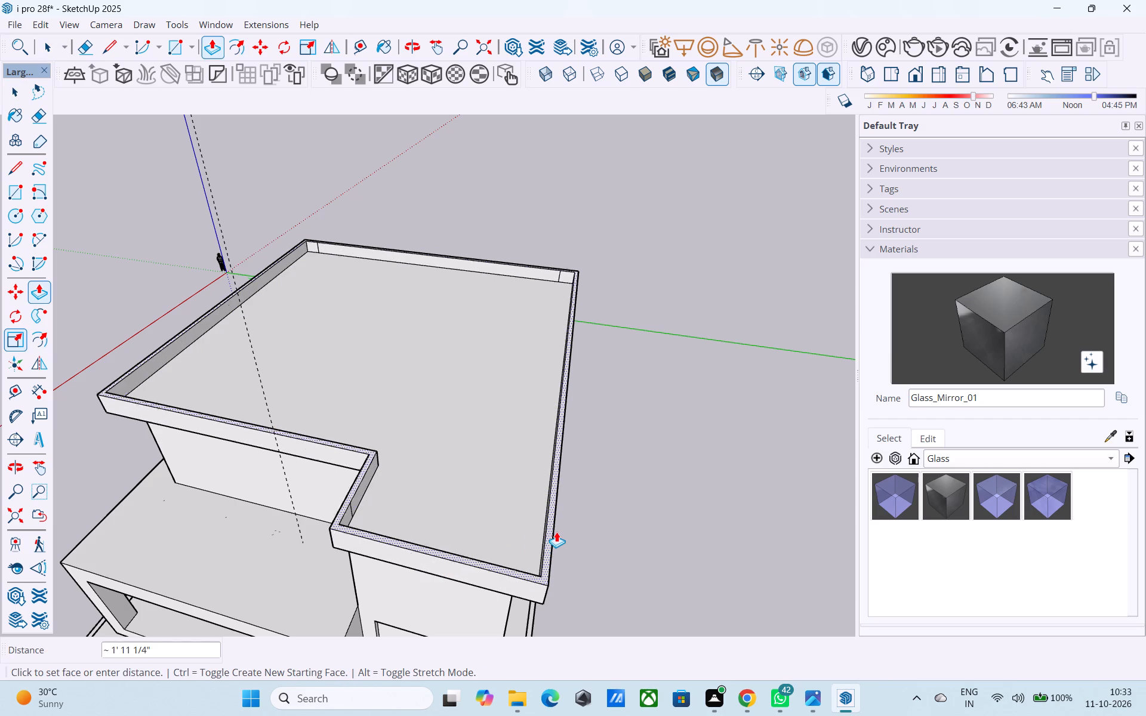
pyautogui.write("4'")
pyautogui.press('Return')
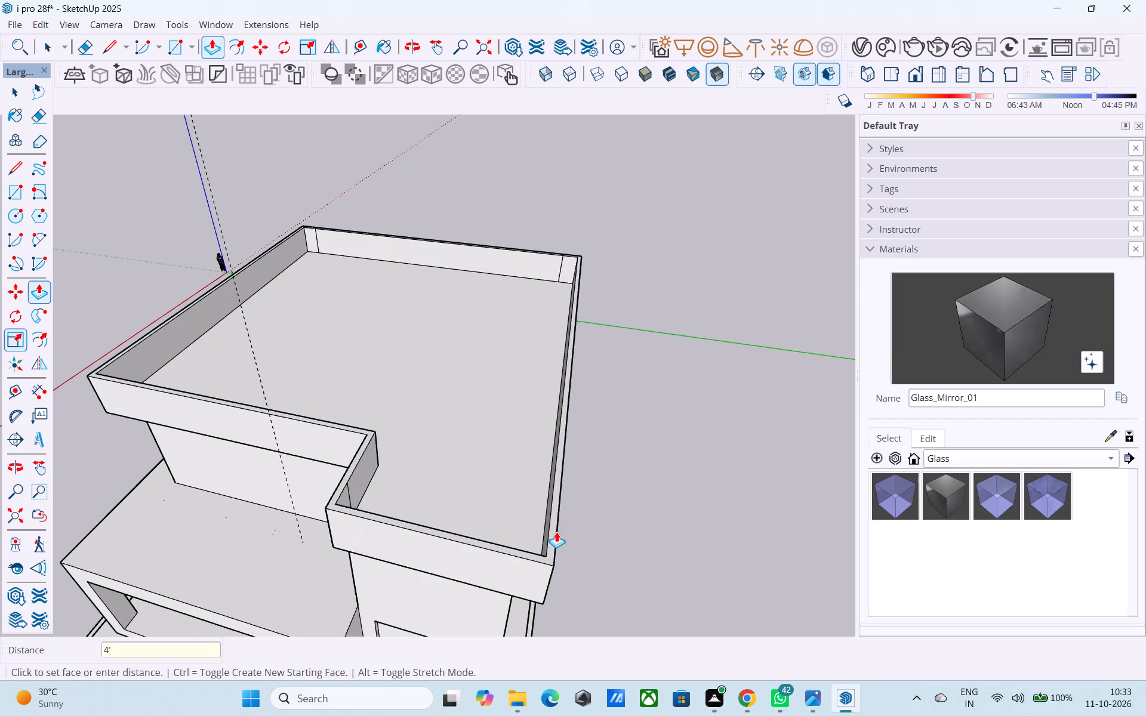
pyautogui.press('space')
pyautogui.scroll(-1, 556, 530)
pyautogui.keyDown('shift'); pyautogui.moveTo(451, 486); pyautogui.dragTo(501, 454, button='middle'); pyautogui.keyUp('shift')
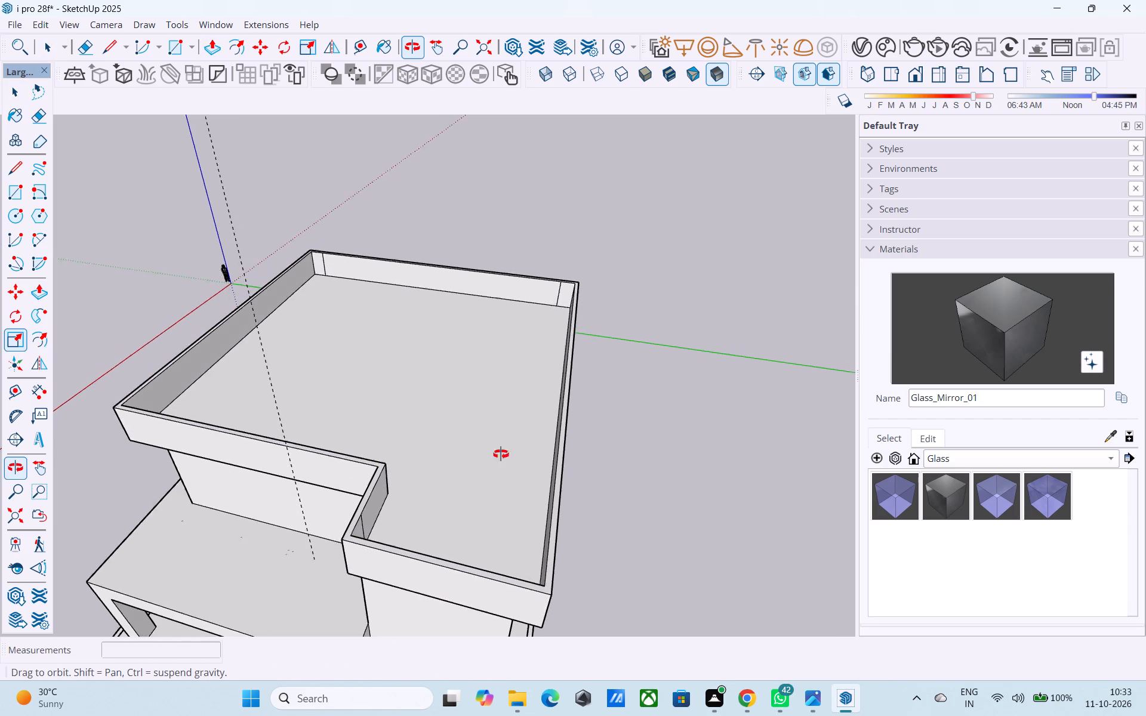
# Draw a 4" by 4" square near the bottom edge of the parapet's outer face above the terrace slab.
pyautogui.keyDown('shift'); pyautogui.moveTo(501, 454); pyautogui.dragTo(657, 278, button='middle'); pyautogui.keyUp('shift')
pyautogui.scroll(-7, 523, 379)
pyautogui.keyDown('shift'); pyautogui.moveTo(490, 398); pyautogui.dragTo(666, 387, button='middle'); pyautogui.keyUp('shift')
pyautogui.moveTo(545, 429); pyautogui.dragTo(258, 348, button='middle')
pyautogui.moveTo(344, 395); pyautogui.dragTo(423, 451, button='middle')
pyautogui.moveTo(355, 441); pyautogui.dragTo(369, 452, button='middle')
pyautogui.scroll(3, 369, 452)
pyautogui.moveTo(404, 421); pyautogui.dragTo(377, 472, button='middle')
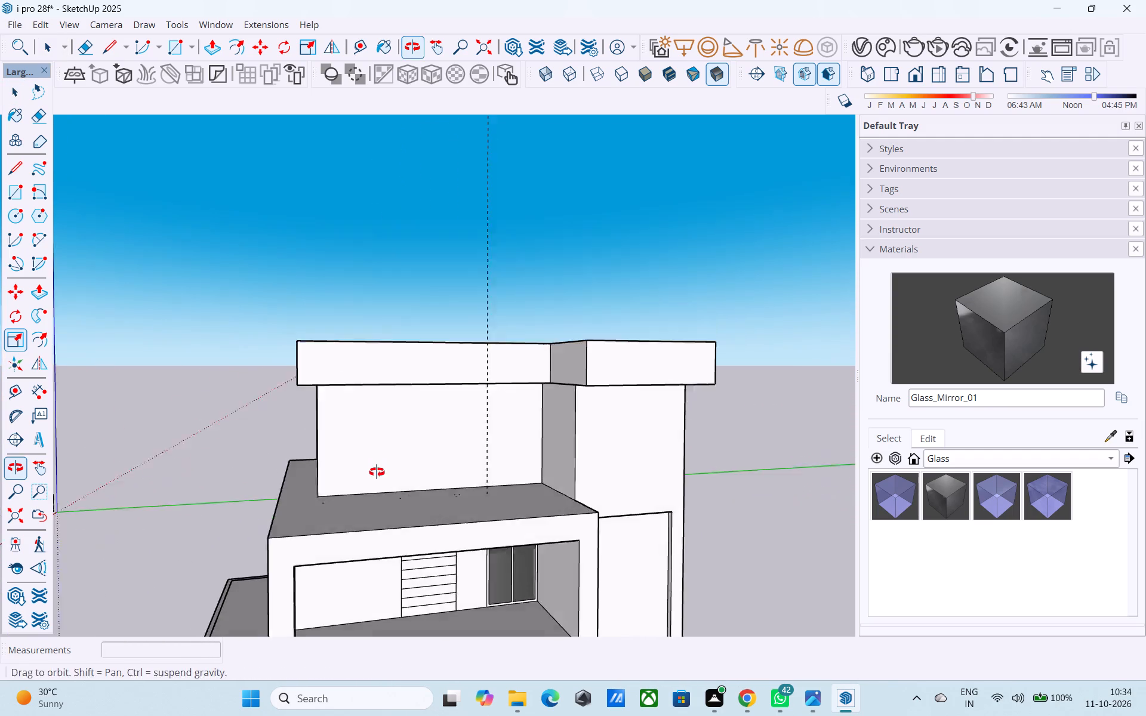
pyautogui.moveTo(377, 472); pyautogui.dragTo(374, 479, button='middle')
pyautogui.scroll(6, 384, 408)
pyautogui.moveTo(389, 391); pyautogui.dragTo(381, 374, button='middle')
pyautogui.scroll(4, 362, 353)
pyautogui.moveTo(356, 349); pyautogui.dragTo(549, 297, button='middle')
pyautogui.moveTo(464, 324); pyautogui.dragTo(547, 364, button='middle')
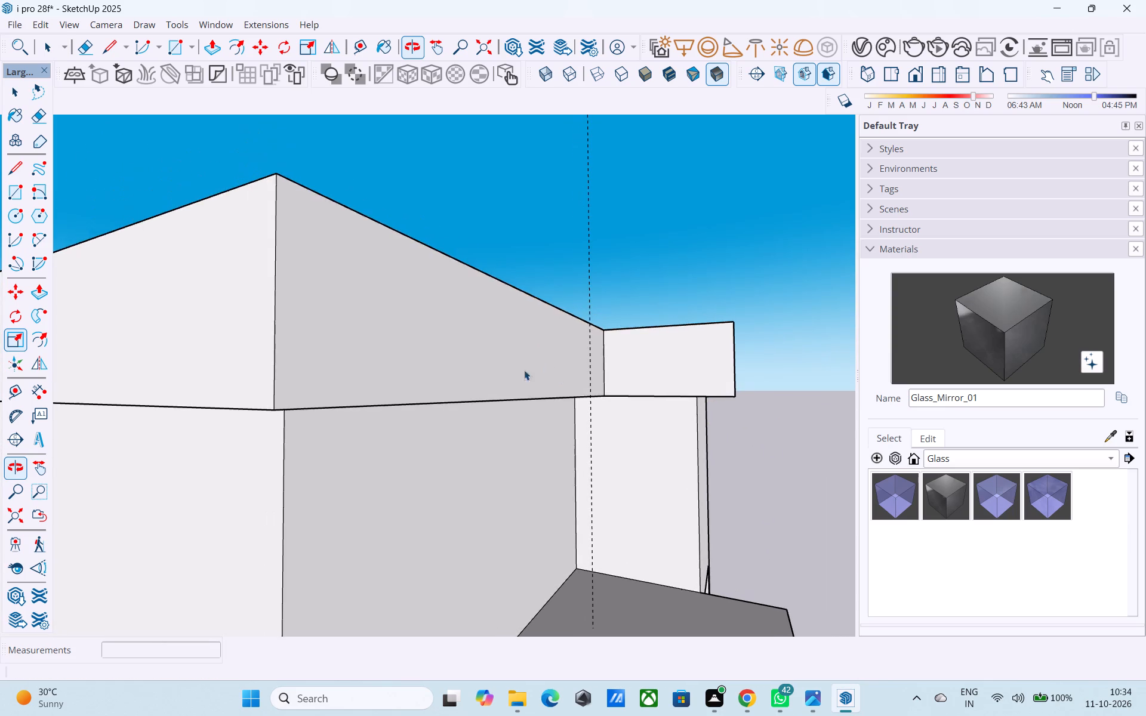
pyautogui.moveTo(473, 394); pyautogui.dragTo(411, 386, button='middle')
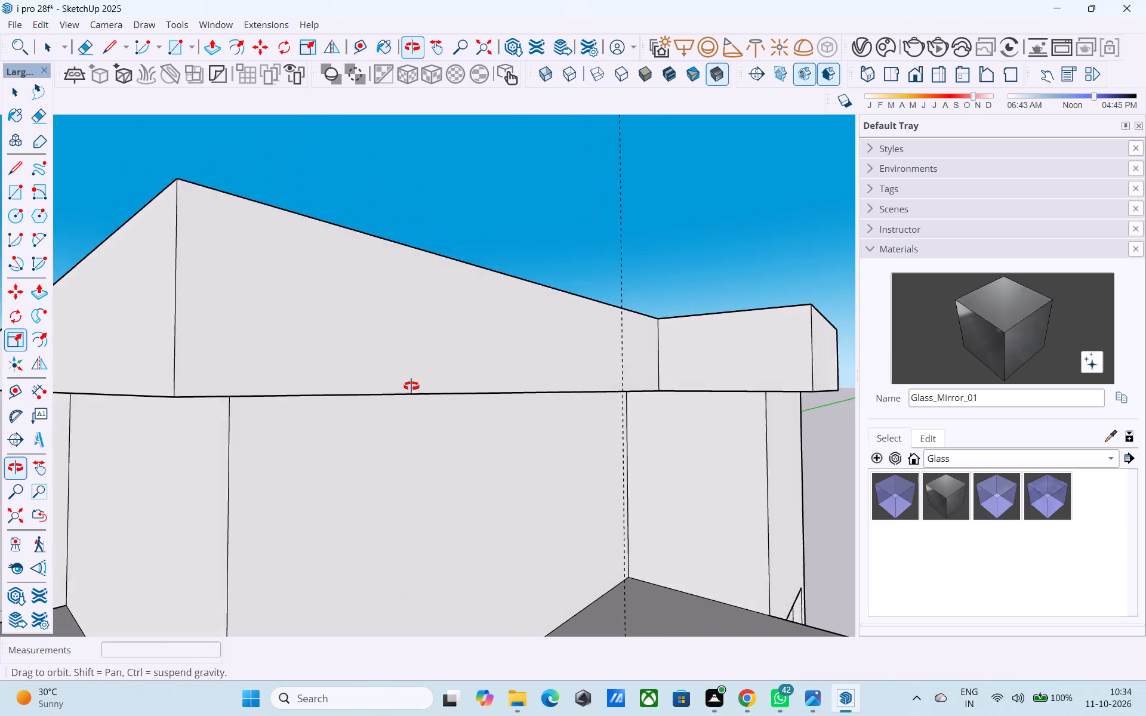
pyautogui.moveTo(411, 386); pyautogui.dragTo(324, 422, button='middle')
pyautogui.scroll(2, 324, 422)
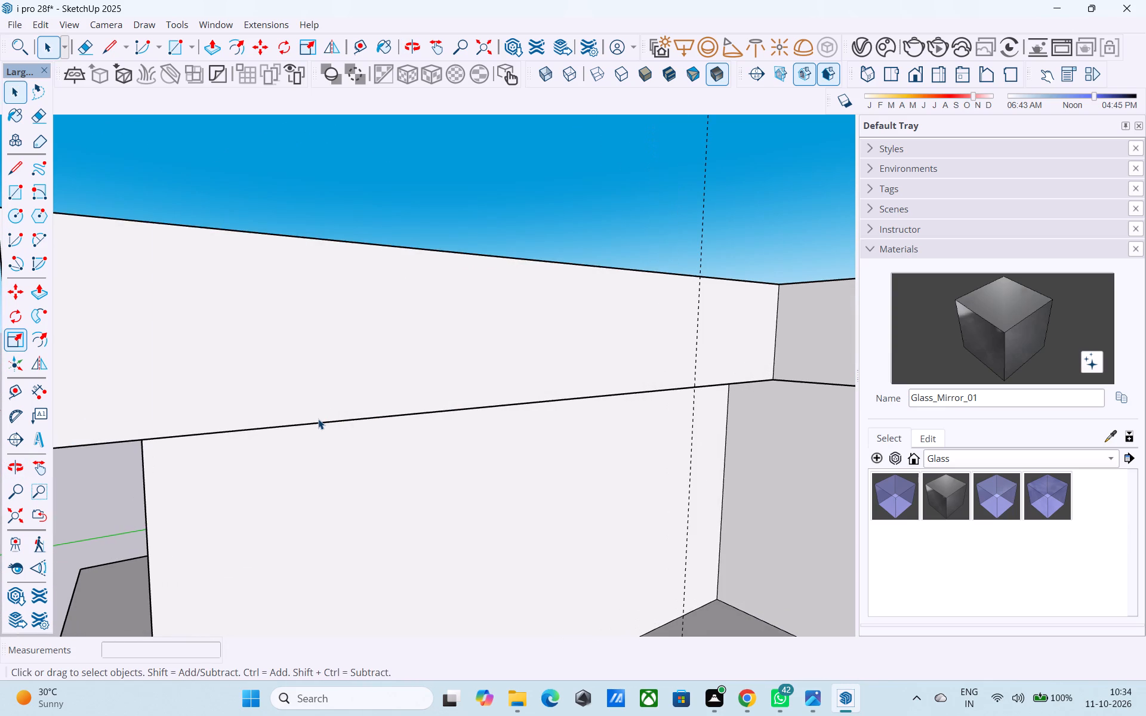
pyautogui.press('r')
pyautogui.moveTo(318, 416); pyautogui.dragTo(298, 411, button='middle')
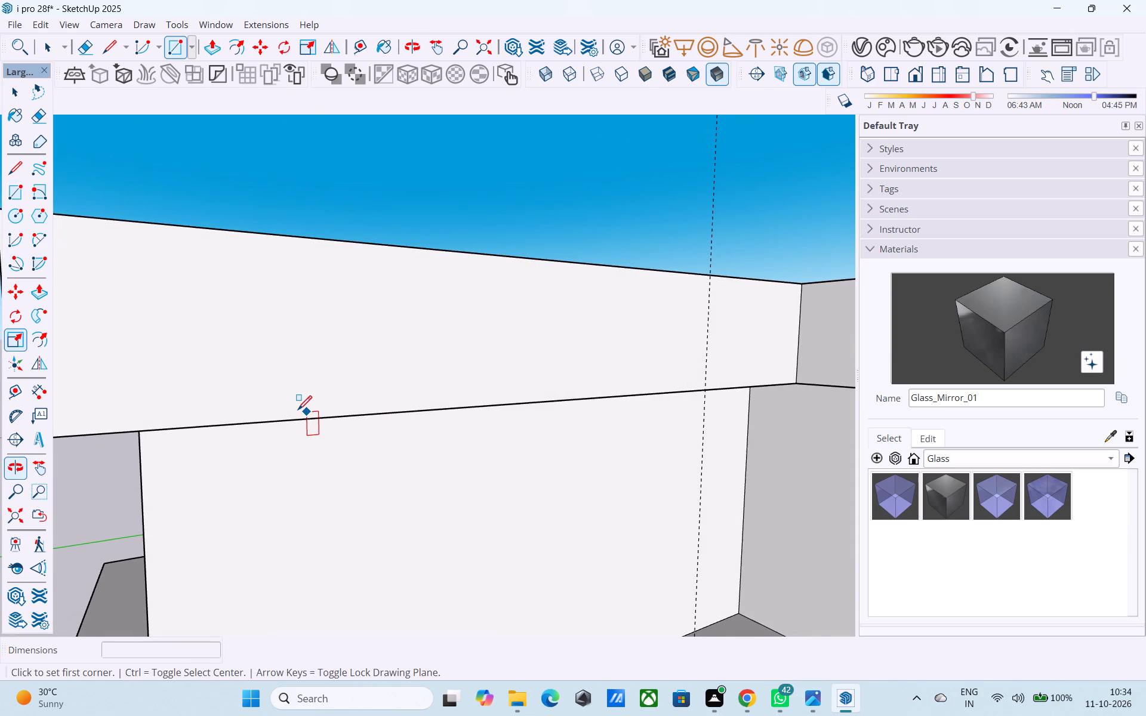
pyautogui.scroll(4, 298, 411)
pyautogui.scroll(-3, 297, 410)
pyautogui.moveTo(297, 410); pyautogui.dragTo(440, 379, button='middle')
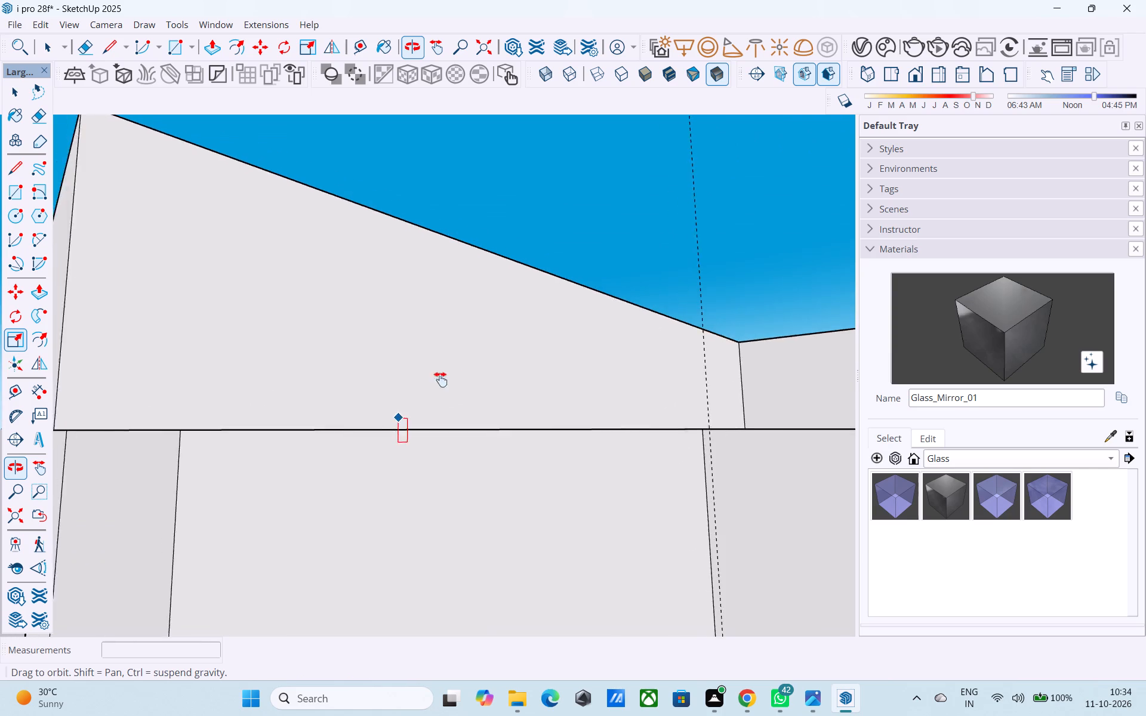
pyautogui.moveTo(440, 379); pyautogui.dragTo(366, 276, button='middle')
pyautogui.keyDown('shift'); pyautogui.moveTo(420, 406); pyautogui.dragTo(479, 396, button='middle'); pyautogui.keyUp('shift')
pyautogui.scroll(2, 554, 413)
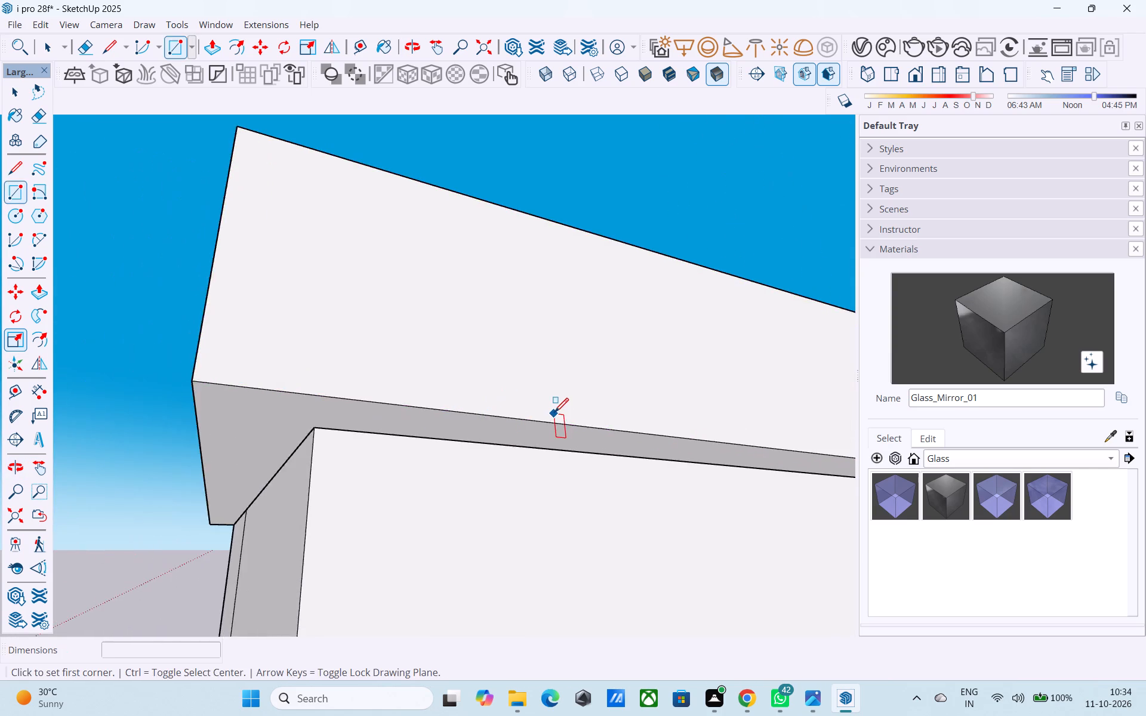
pyautogui.keyDown('shift'); pyautogui.moveTo(554, 413); pyautogui.dragTo(455, 437, button='middle'); pyautogui.keyUp('shift')
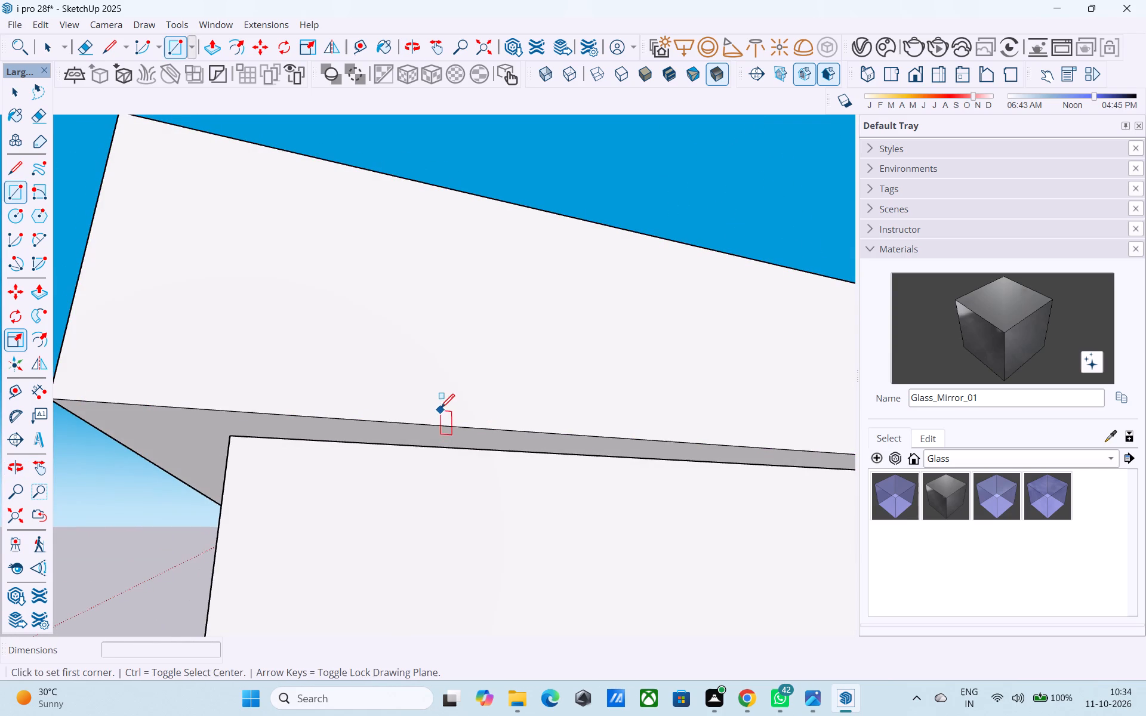
pyautogui.click(440, 402)
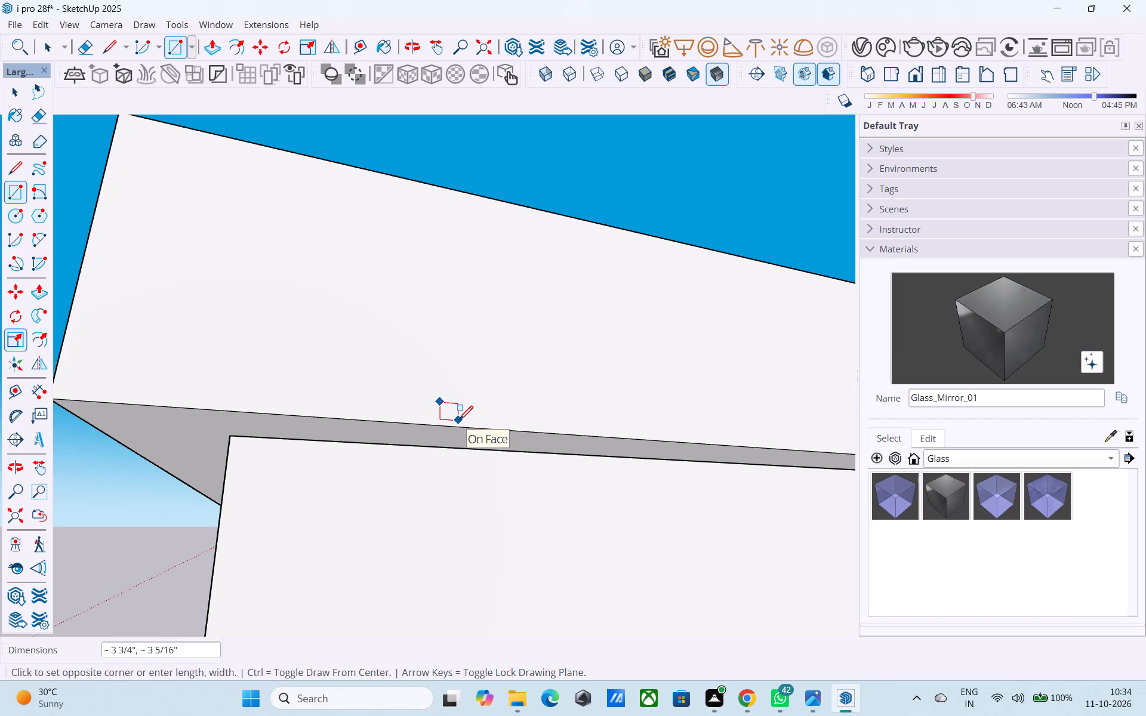
pyautogui.press('4')
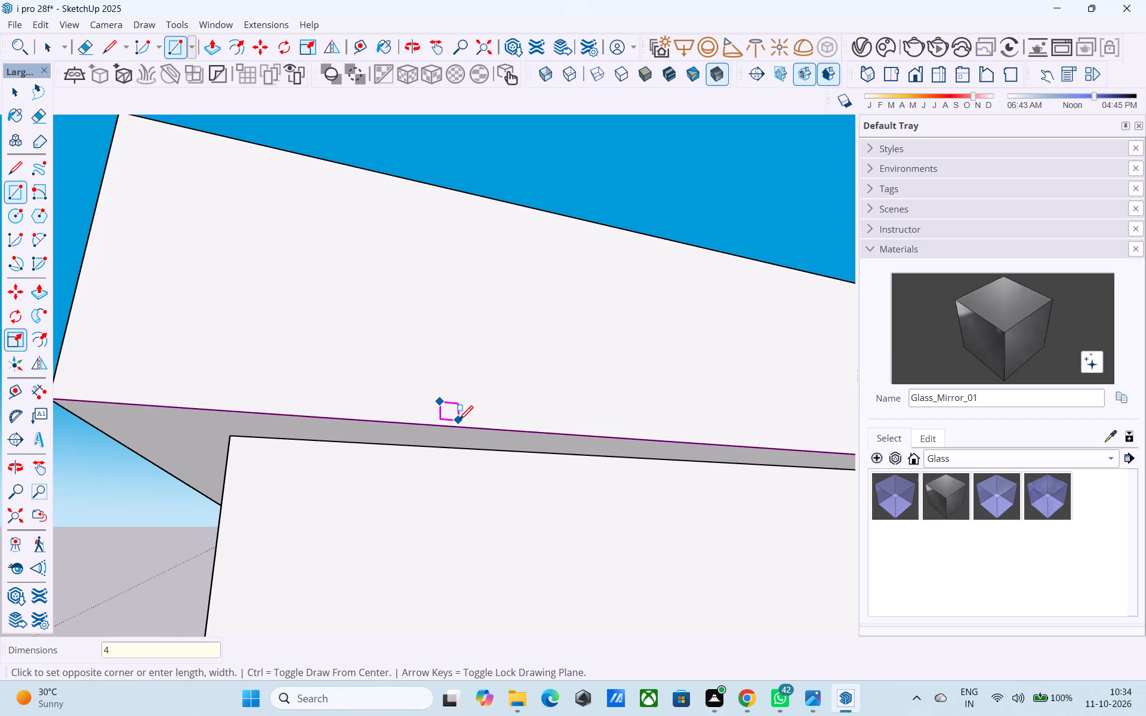
pyautogui.write('",4"')
pyautogui.press('Return')
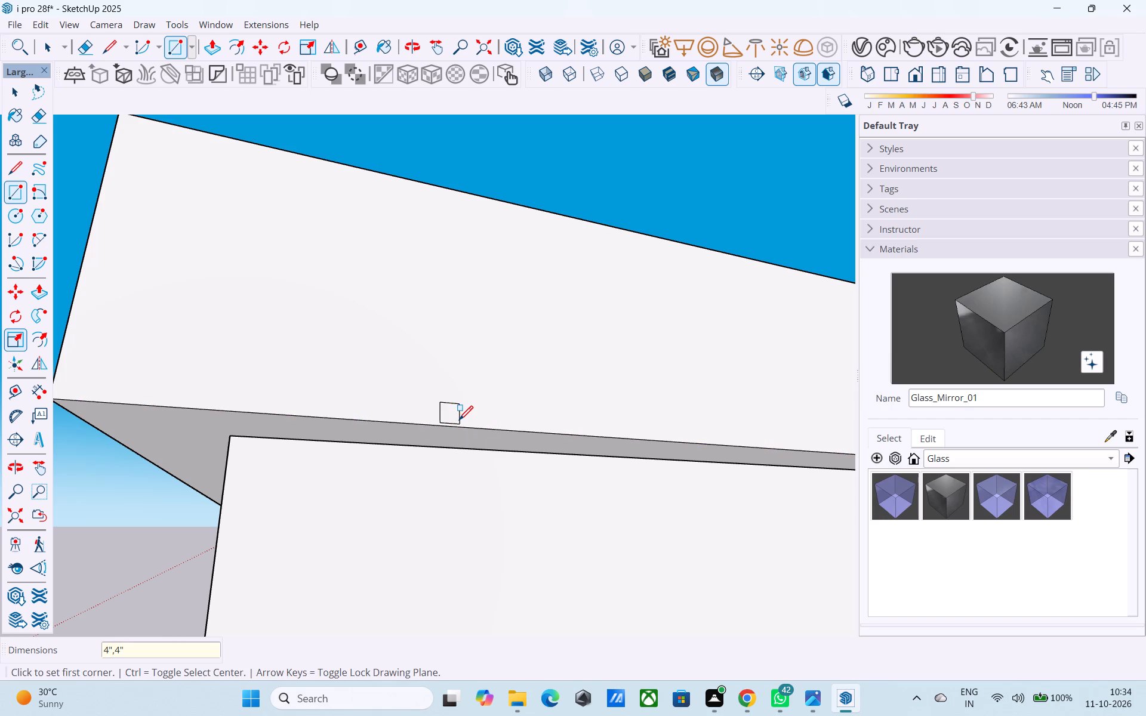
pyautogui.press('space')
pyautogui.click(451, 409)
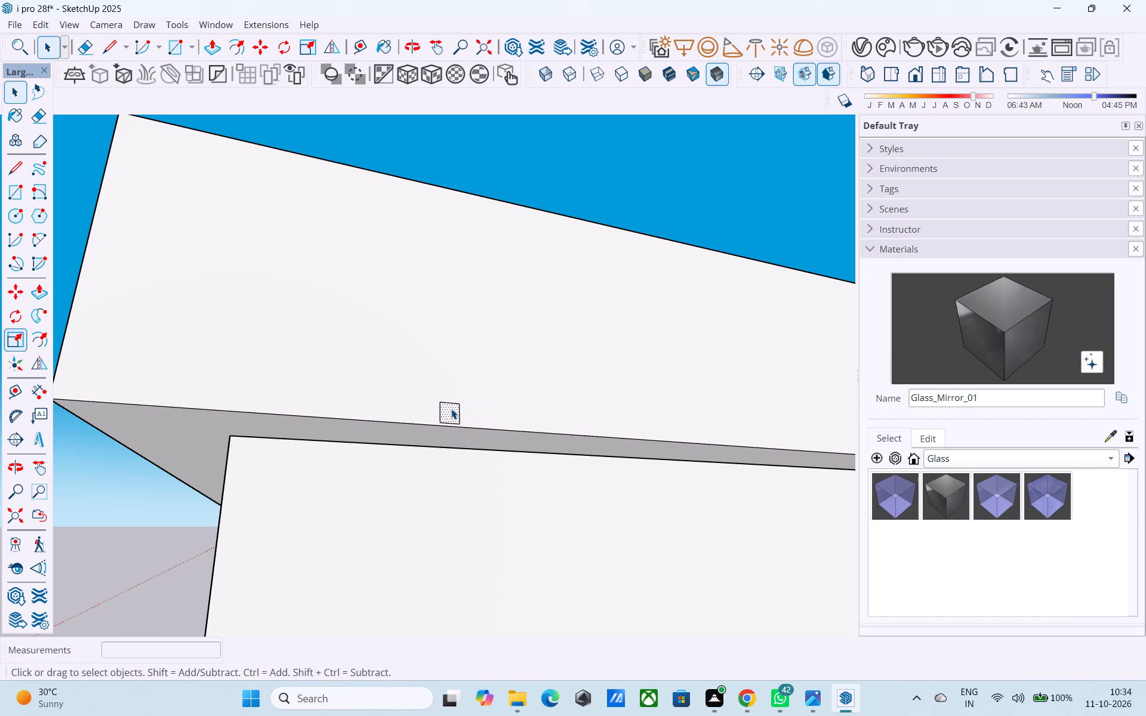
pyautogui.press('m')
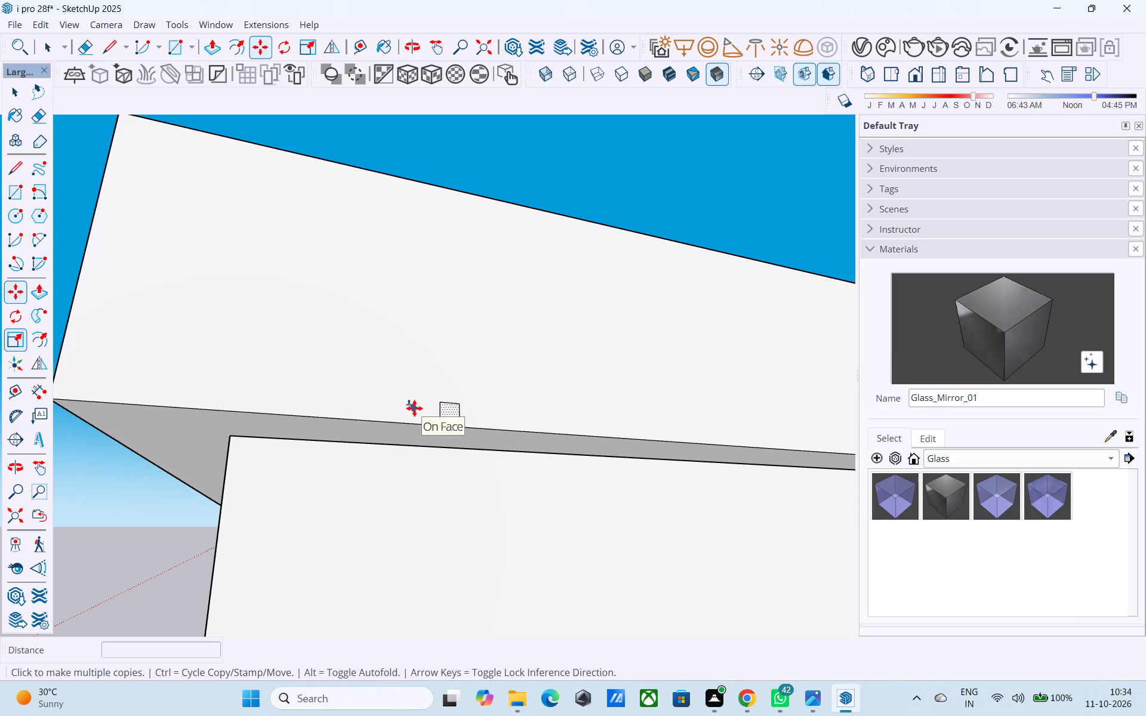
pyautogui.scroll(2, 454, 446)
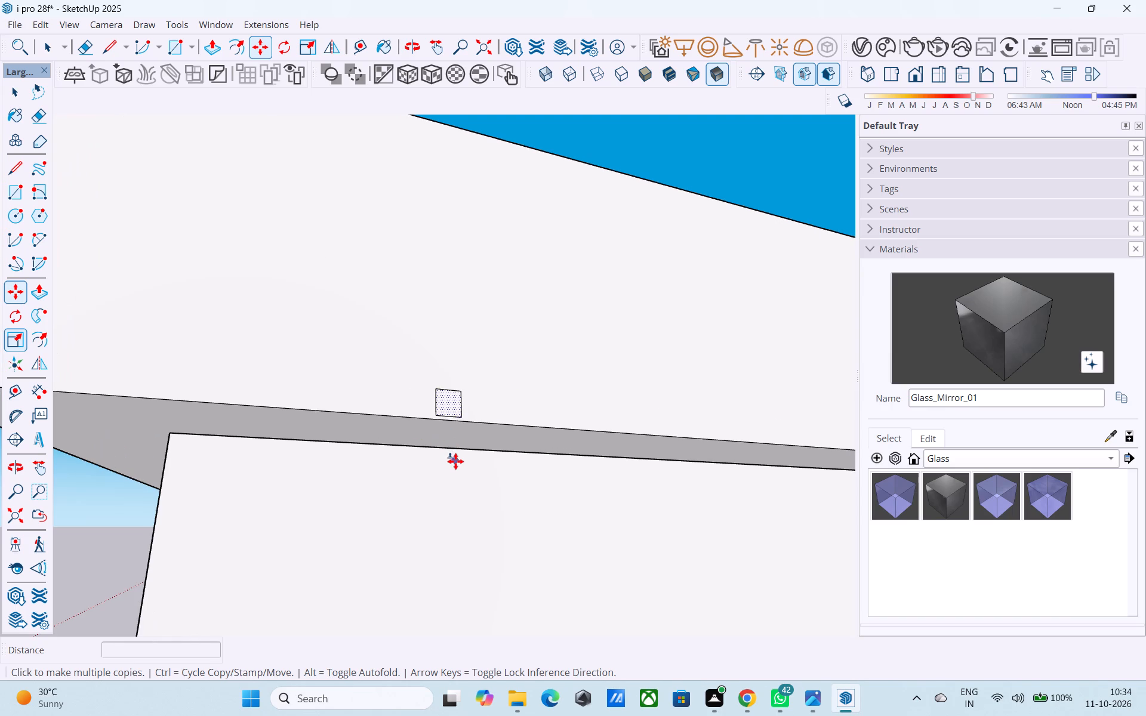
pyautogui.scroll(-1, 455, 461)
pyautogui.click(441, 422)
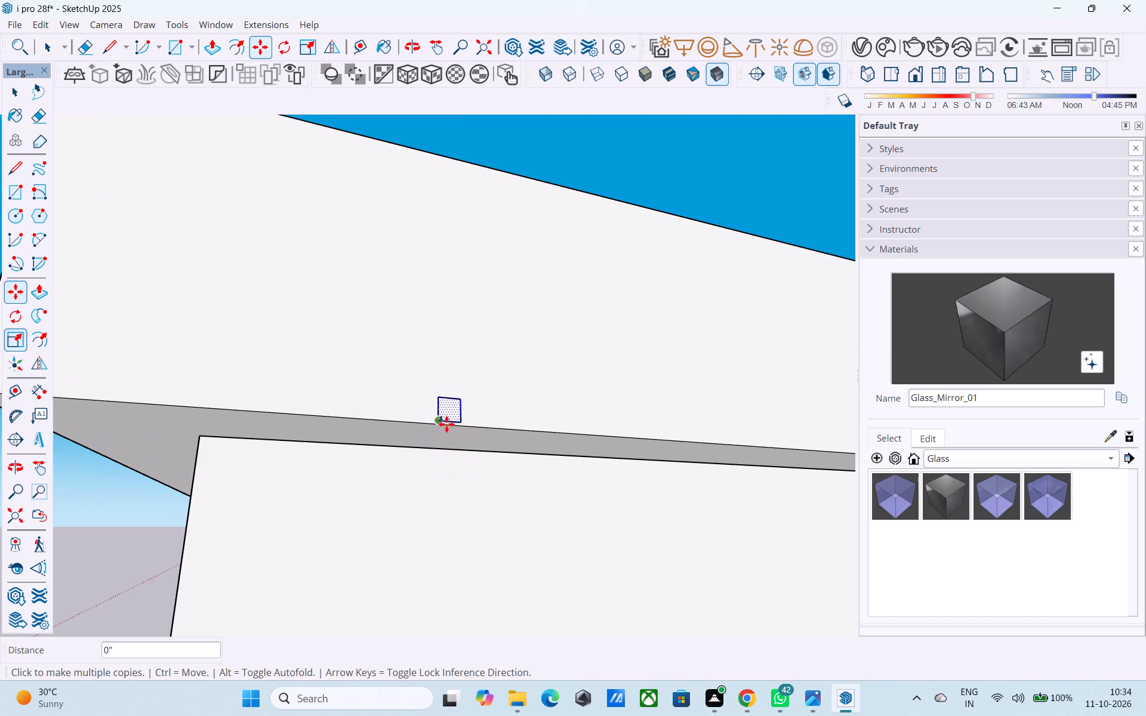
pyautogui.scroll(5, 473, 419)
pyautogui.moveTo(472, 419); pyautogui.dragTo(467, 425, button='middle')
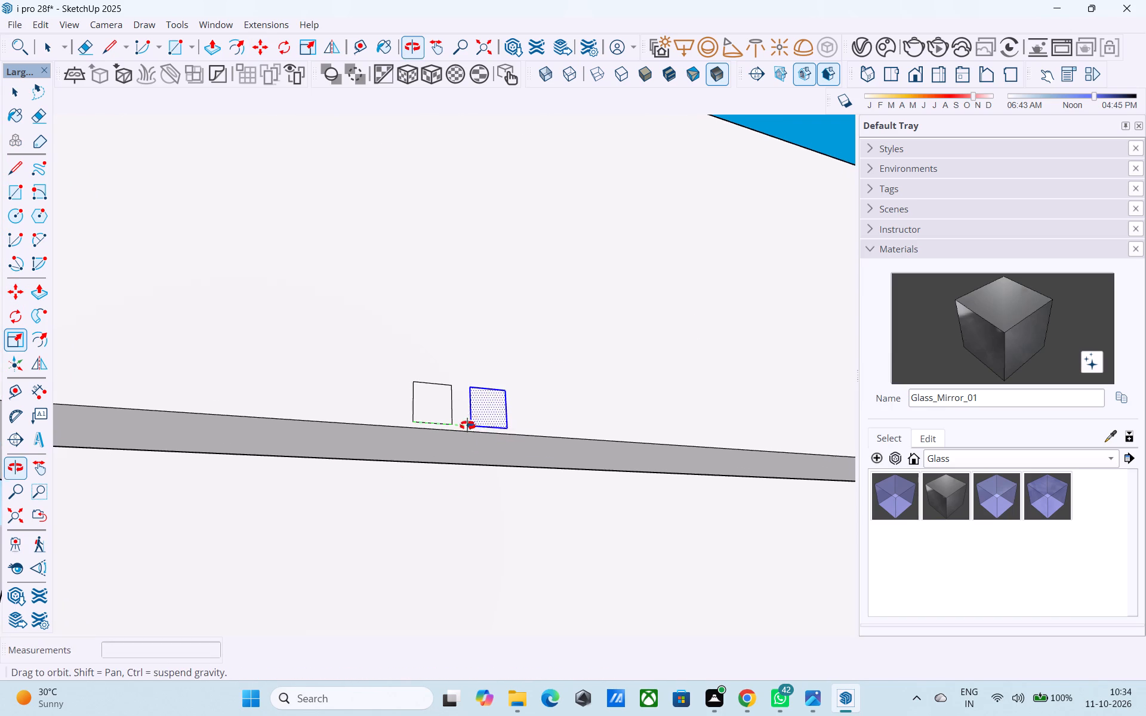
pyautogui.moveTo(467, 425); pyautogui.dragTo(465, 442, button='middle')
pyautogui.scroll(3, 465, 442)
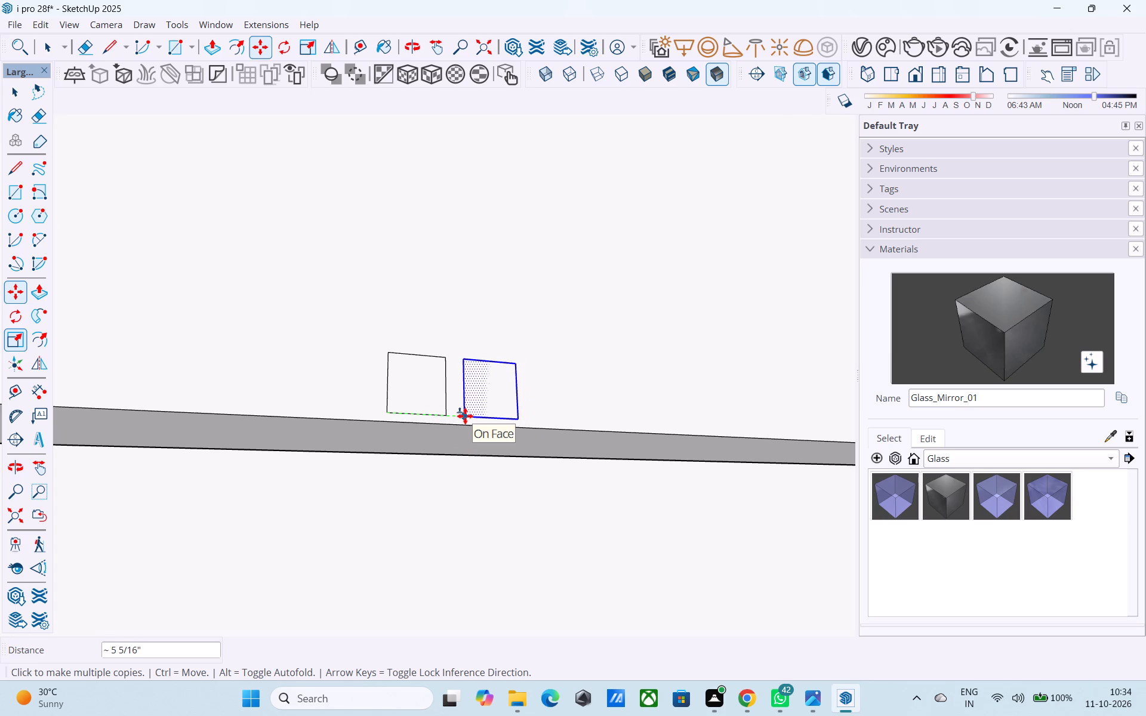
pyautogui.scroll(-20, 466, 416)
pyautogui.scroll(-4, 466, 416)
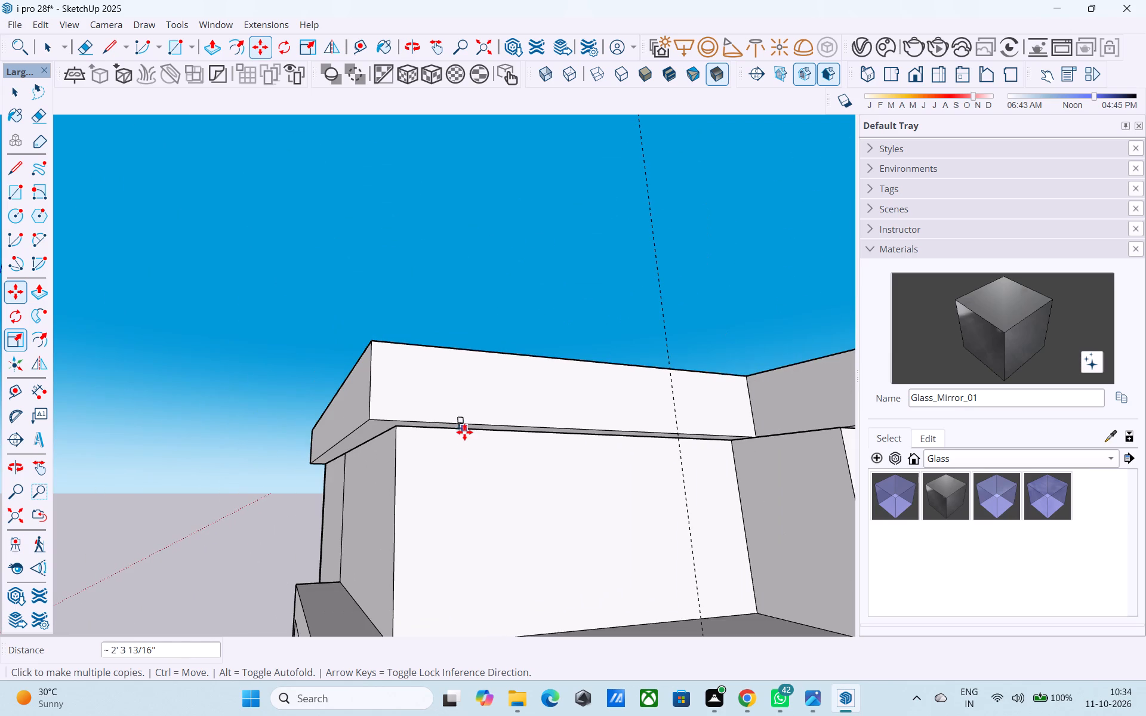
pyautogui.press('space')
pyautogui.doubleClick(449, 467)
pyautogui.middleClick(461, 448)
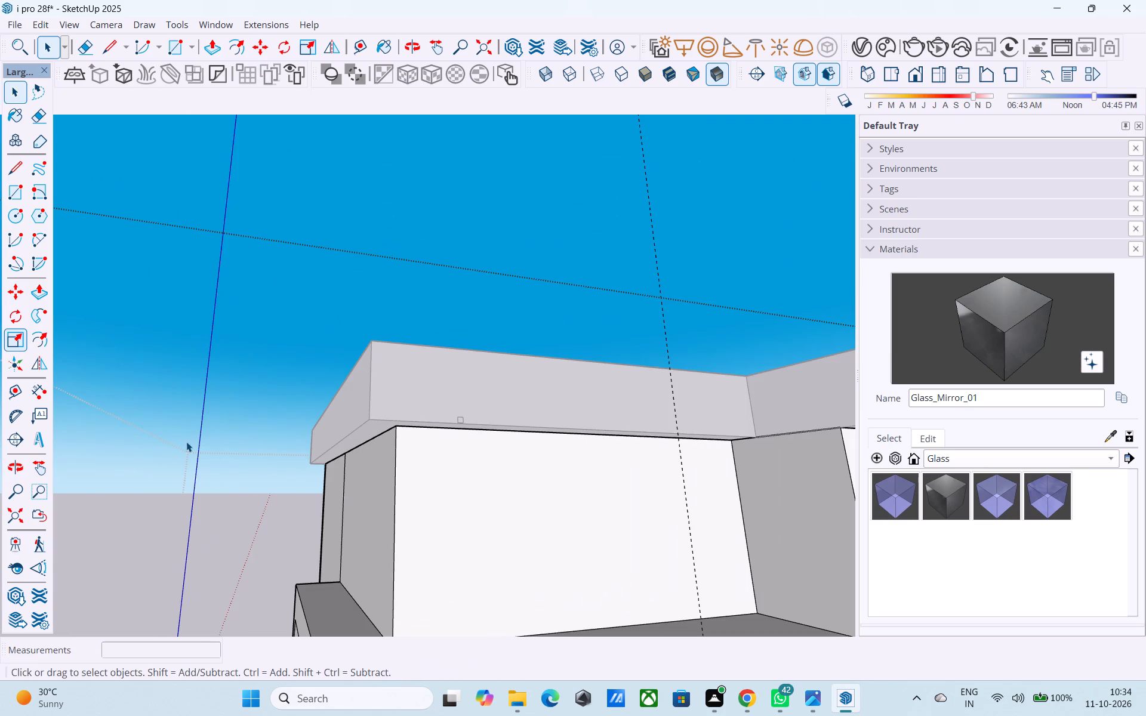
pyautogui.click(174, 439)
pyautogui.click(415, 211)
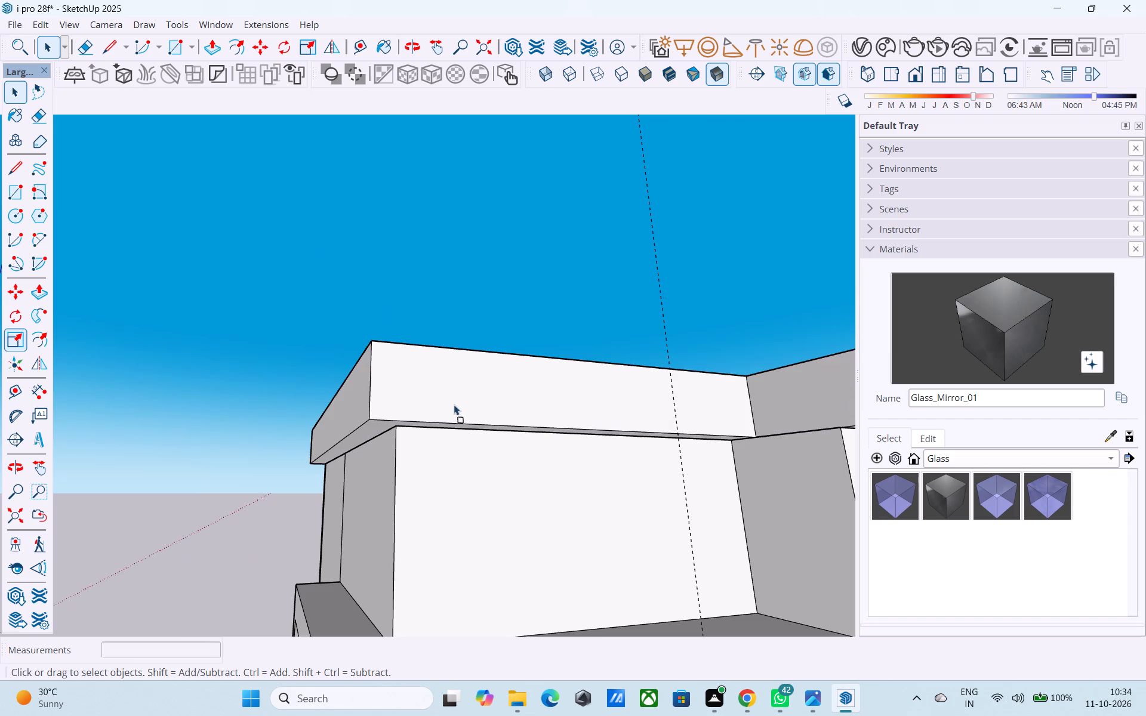
# Copy the 4" square five times along the parapet's bottom edge, in a row spaced about 6" apart.
pyautogui.scroll(11, 458, 417)
pyautogui.click(460, 421)
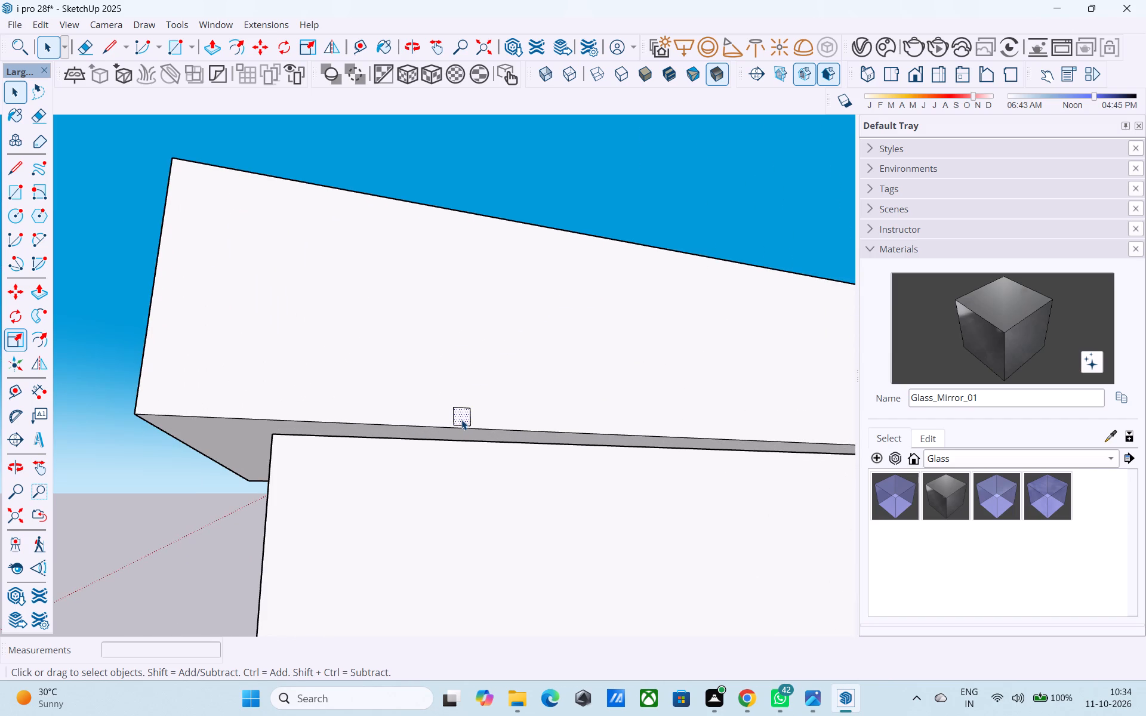
pyautogui.press('m')
pyautogui.scroll(2, 463, 419)
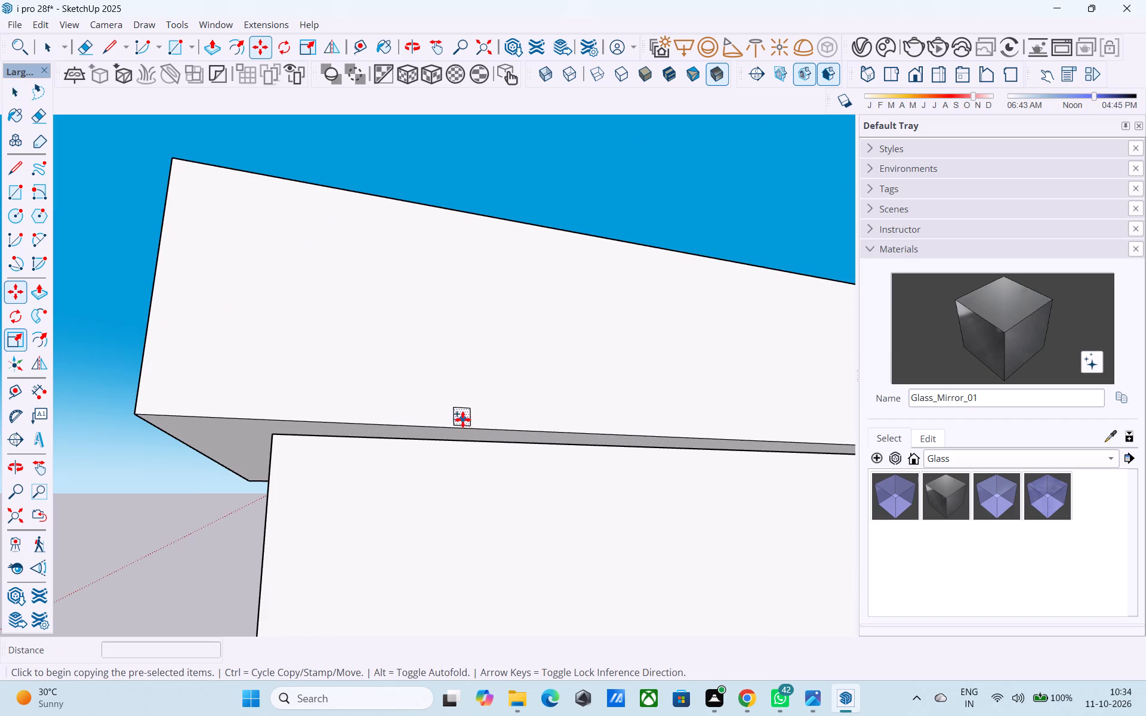
pyautogui.scroll(2, 463, 419)
pyautogui.click(449, 428)
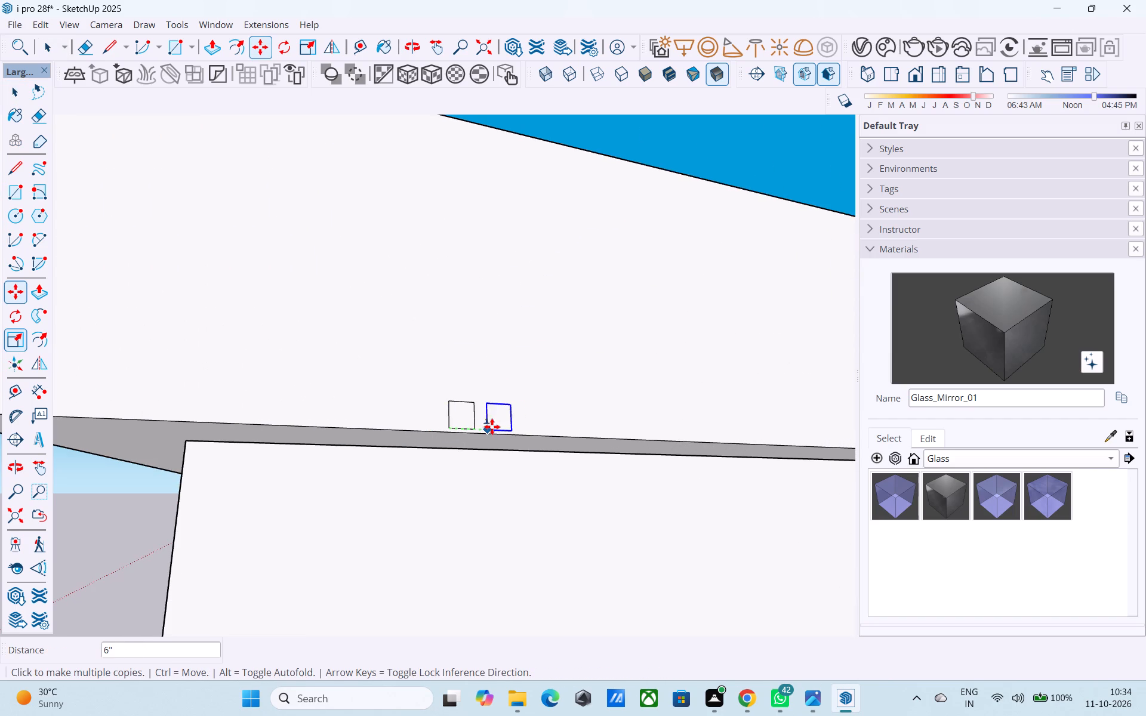
pyautogui.click(492, 427)
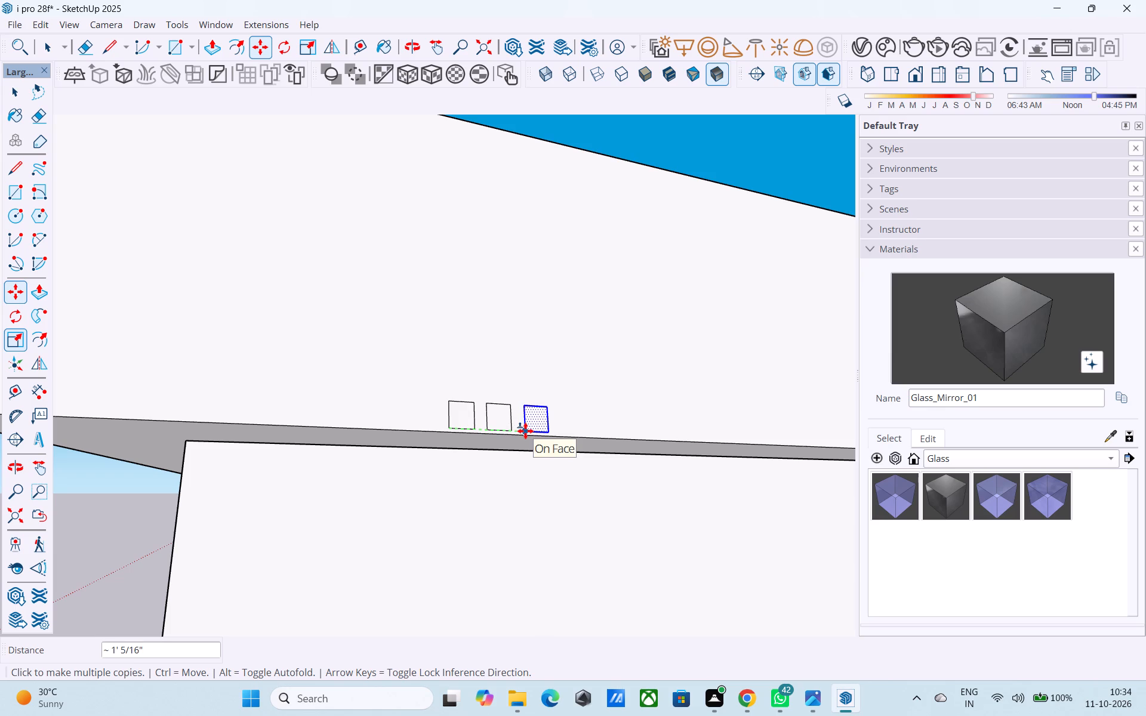
pyautogui.click(525, 431)
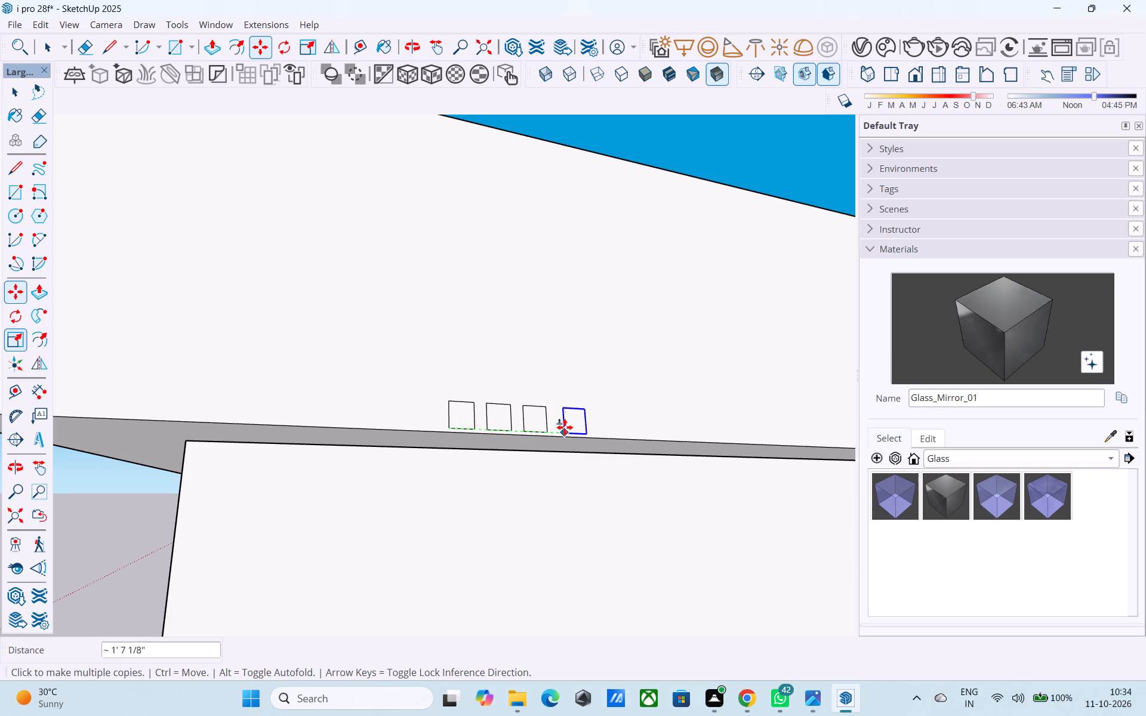
pyautogui.click(563, 427)
pyautogui.scroll(1, 562, 428)
pyautogui.moveTo(562, 428); pyautogui.dragTo(517, 459, button='middle')
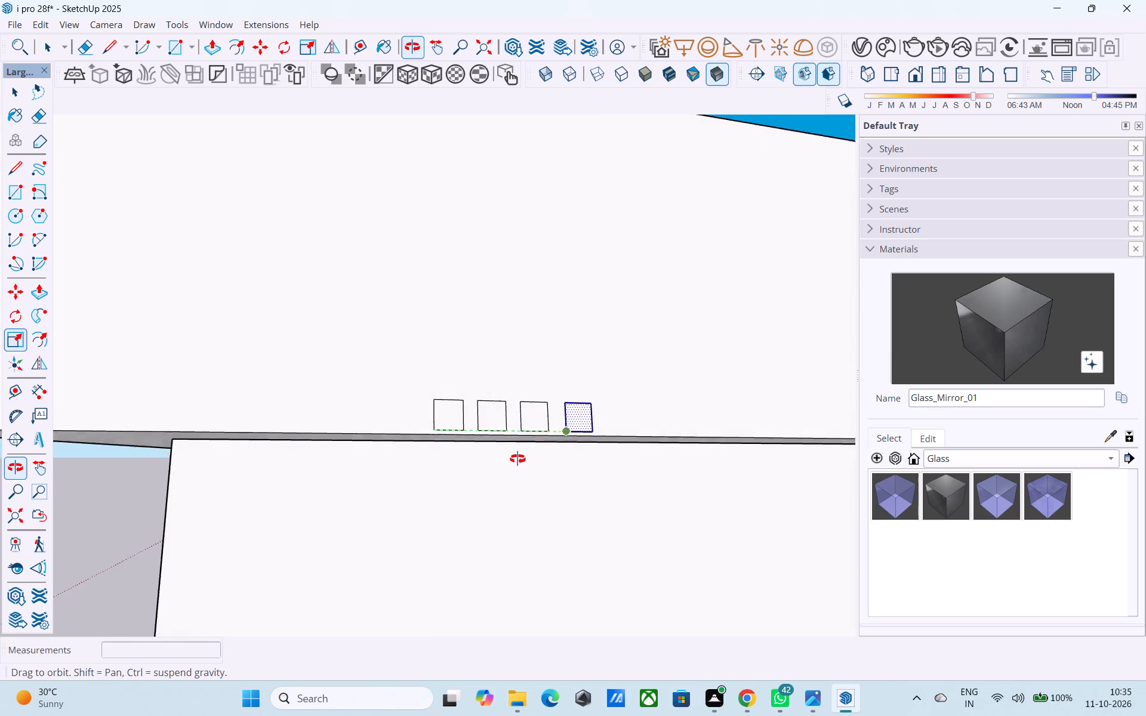
pyautogui.moveTo(517, 459); pyautogui.dragTo(455, 501, button='middle')
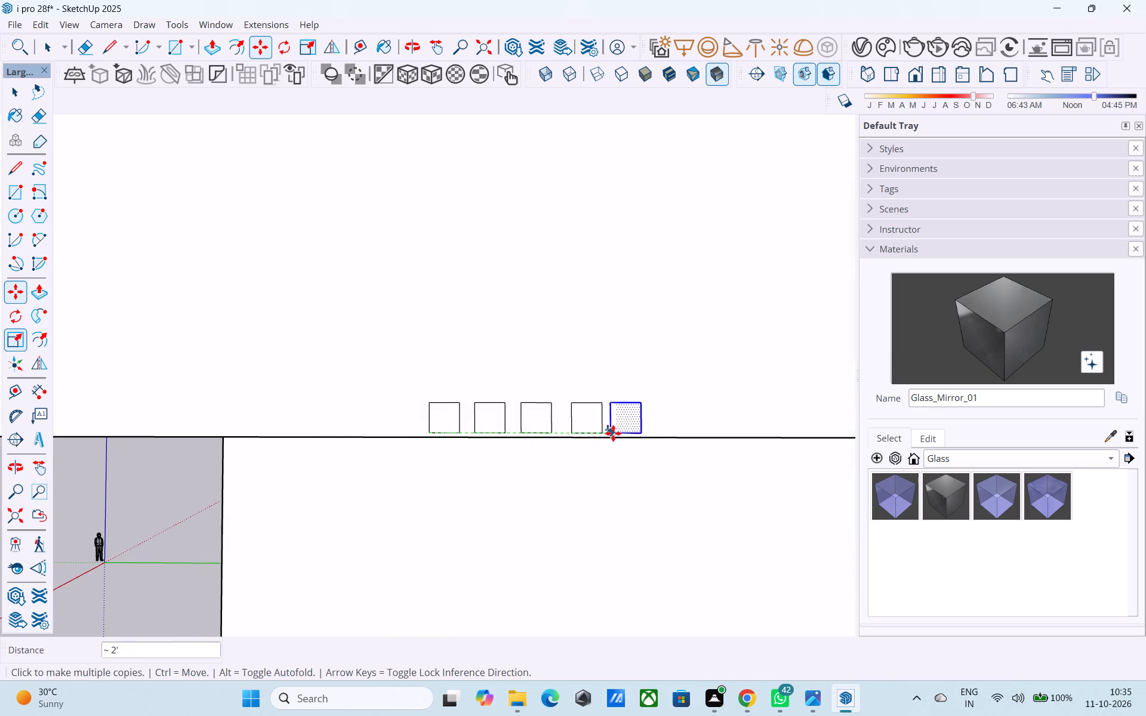
pyautogui.click(615, 430)
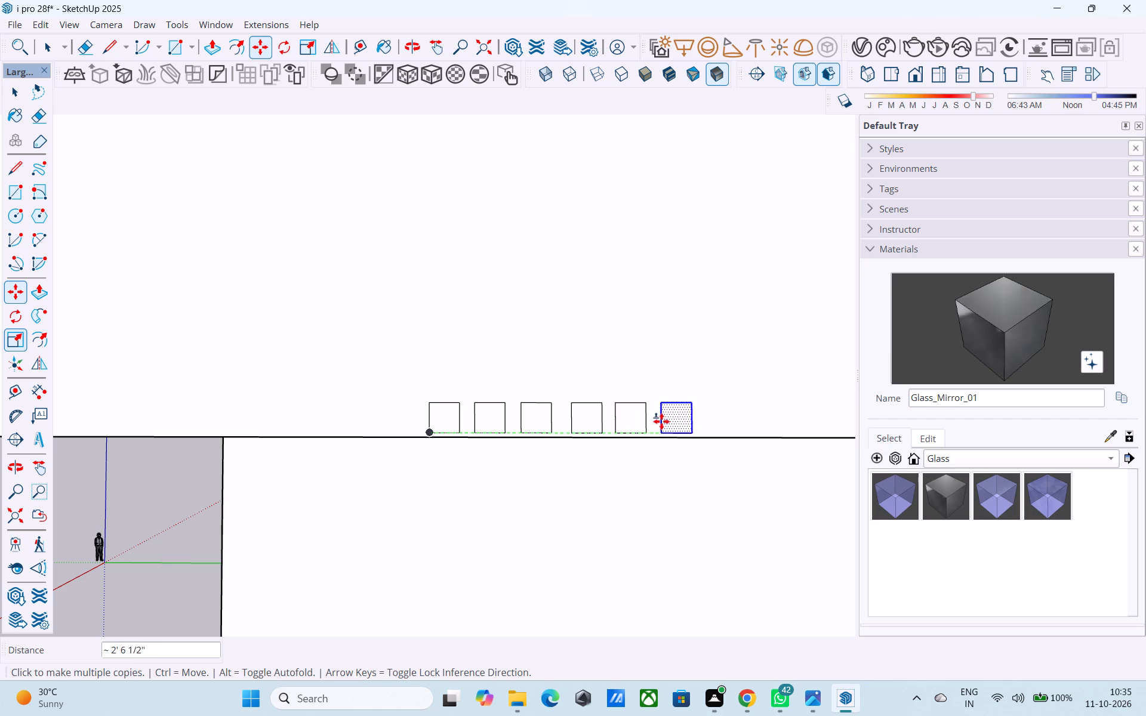
pyautogui.click(660, 421)
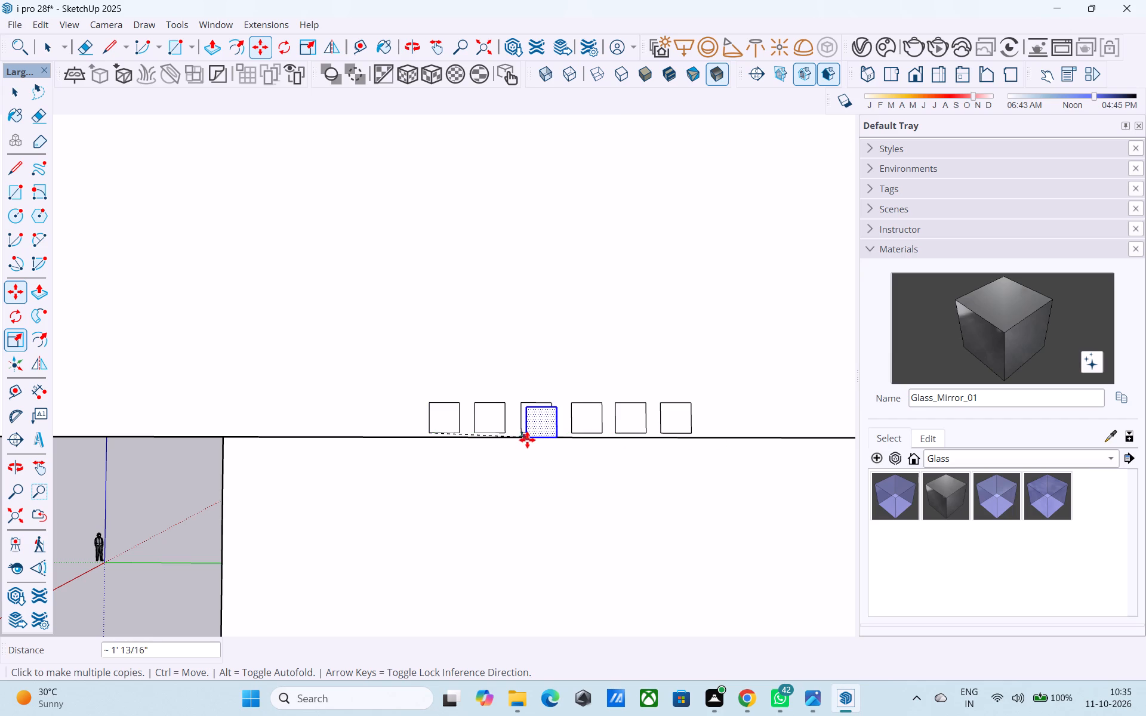
pyautogui.press('space')
# Extrude the first 4" square of the row 6' outward from the parapet face as a bar.
pyautogui.click(442, 423)
pyautogui.press('p')
pyautogui.click(445, 422)
pyautogui.scroll(-4, 479, 457)
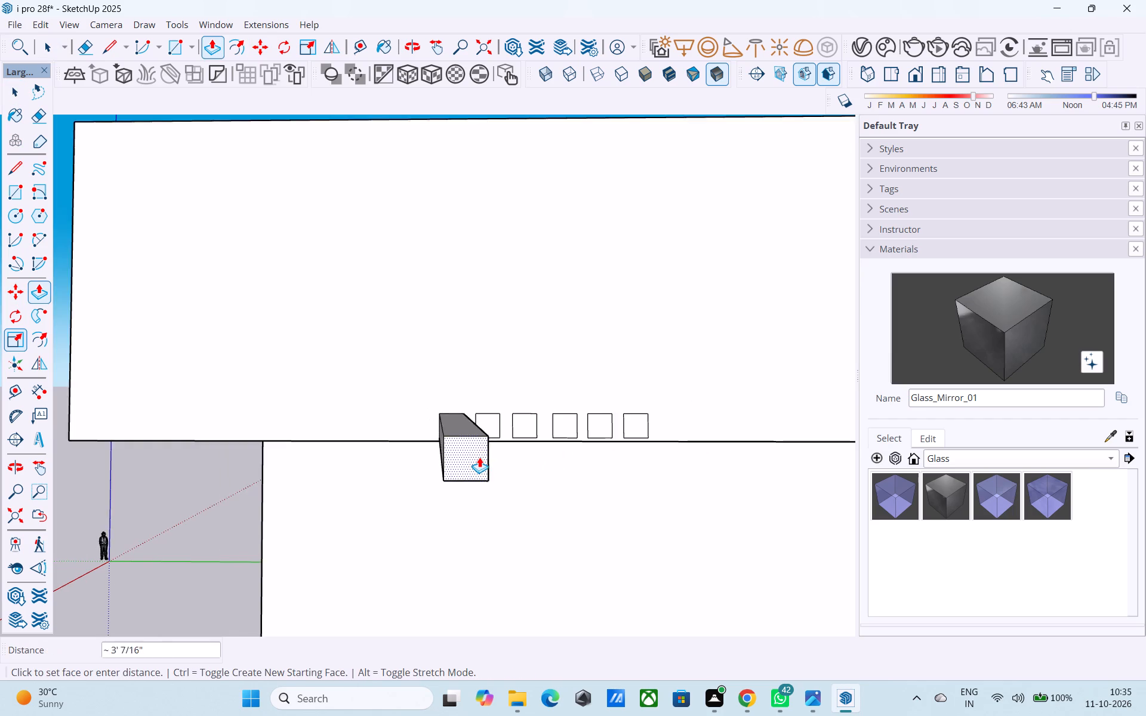
pyautogui.scroll(-4, 479, 457)
pyautogui.moveTo(479, 459); pyautogui.dragTo(744, 474, button='middle')
pyautogui.scroll(-4, 683, 434)
pyautogui.keyDown('shift'); pyautogui.moveTo(677, 432); pyautogui.dragTo(600, 365, button='middle'); pyautogui.keyUp('shift')
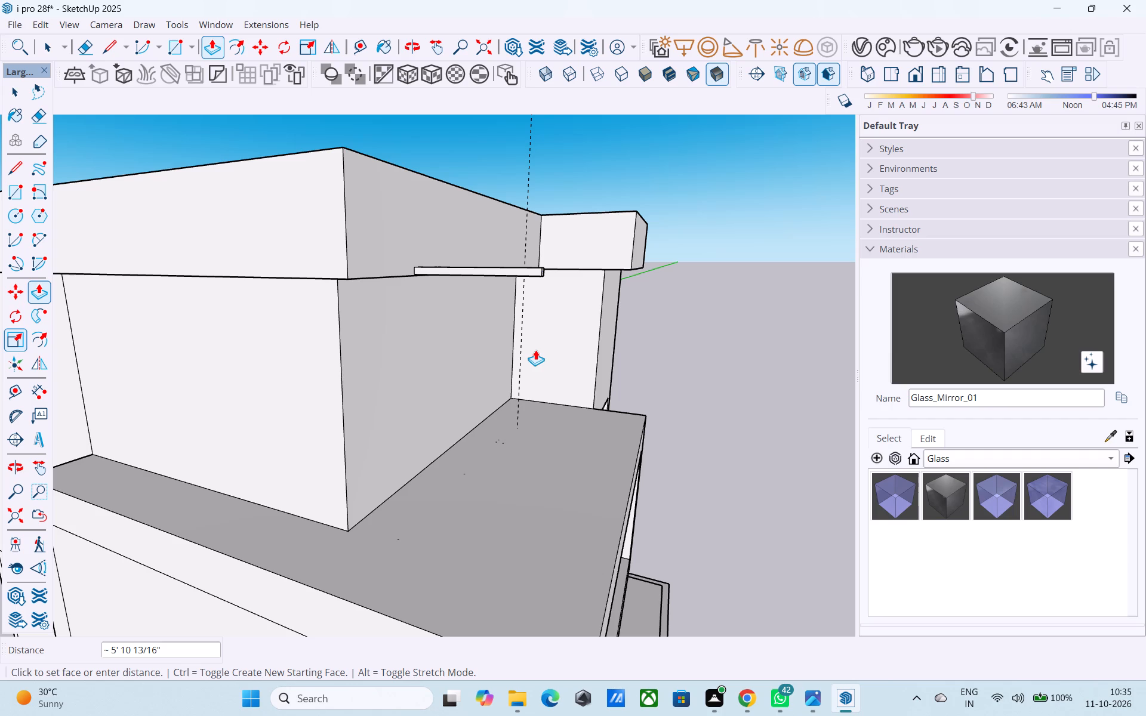
pyautogui.press('6')
pyautogui.press("'")
pyautogui.press('Return')
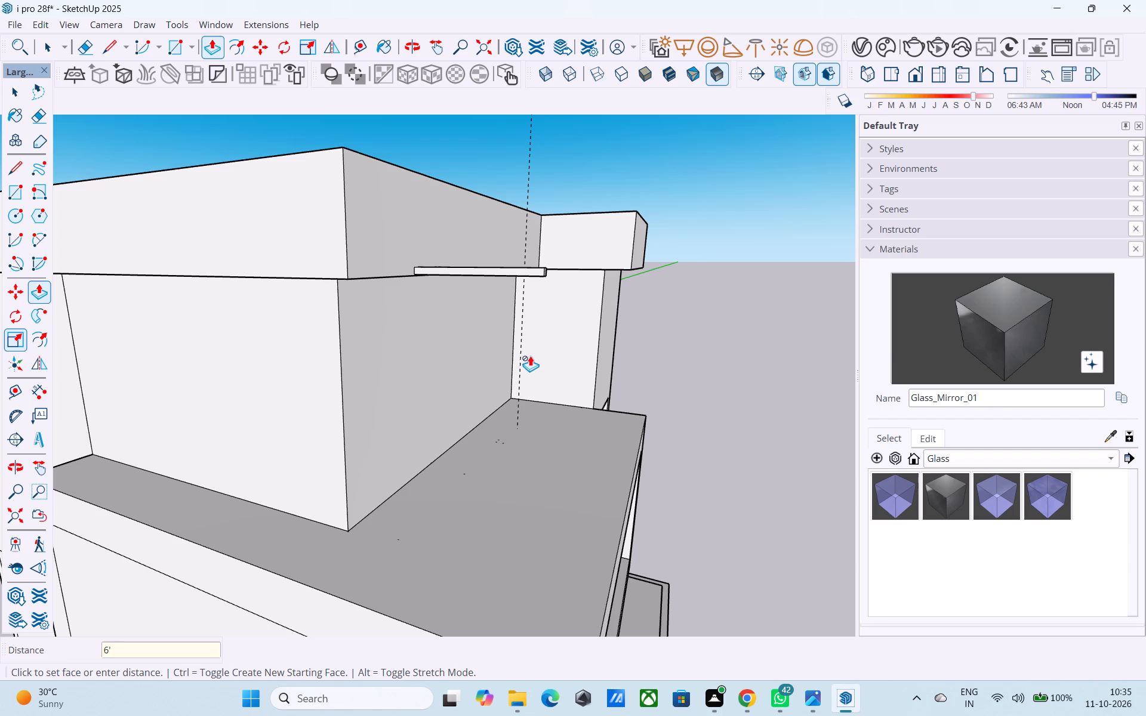
# Extend the first bar's free end by another 3' 9", out to the front edge of the terrace slab below.
pyautogui.scroll(5, 549, 287)
pyautogui.click(512, 201)
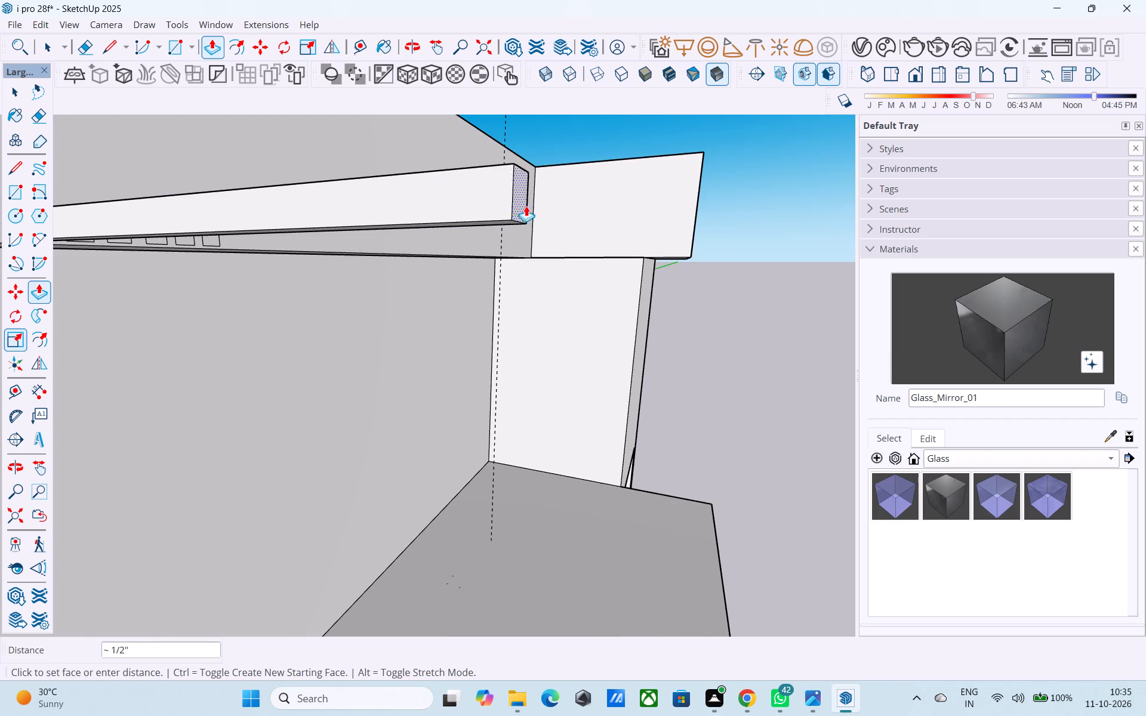
pyautogui.scroll(-9, 526, 206)
pyautogui.scroll(-7, 657, 418)
pyautogui.moveTo(682, 505); pyautogui.dragTo(648, 487, button='middle')
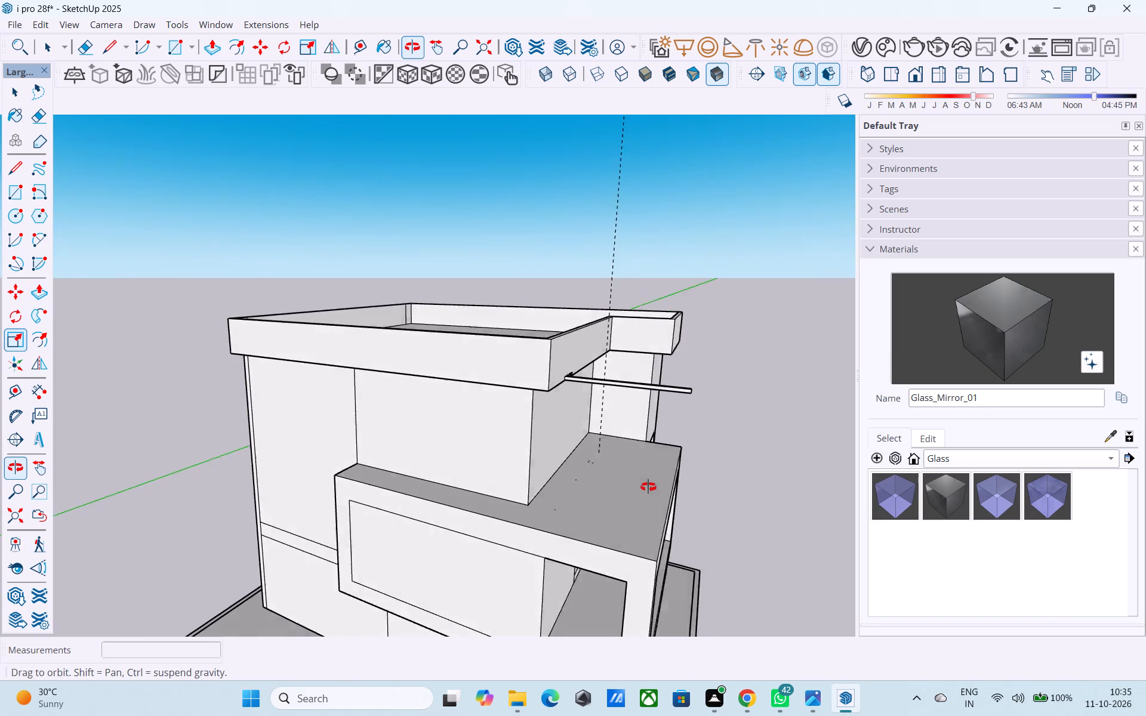
pyautogui.moveTo(648, 487); pyautogui.dragTo(642, 493, button='middle')
pyautogui.click(659, 532)
# Extrude the other five 4" squares in the row 3' 9" outward from the parapet face.
pyautogui.moveTo(620, 428); pyautogui.dragTo(562, 439, button='middle')
pyautogui.scroll(5, 566, 425)
pyautogui.moveTo(543, 378); pyautogui.dragTo(282, 397, button='middle')
pyautogui.scroll(7, 347, 378)
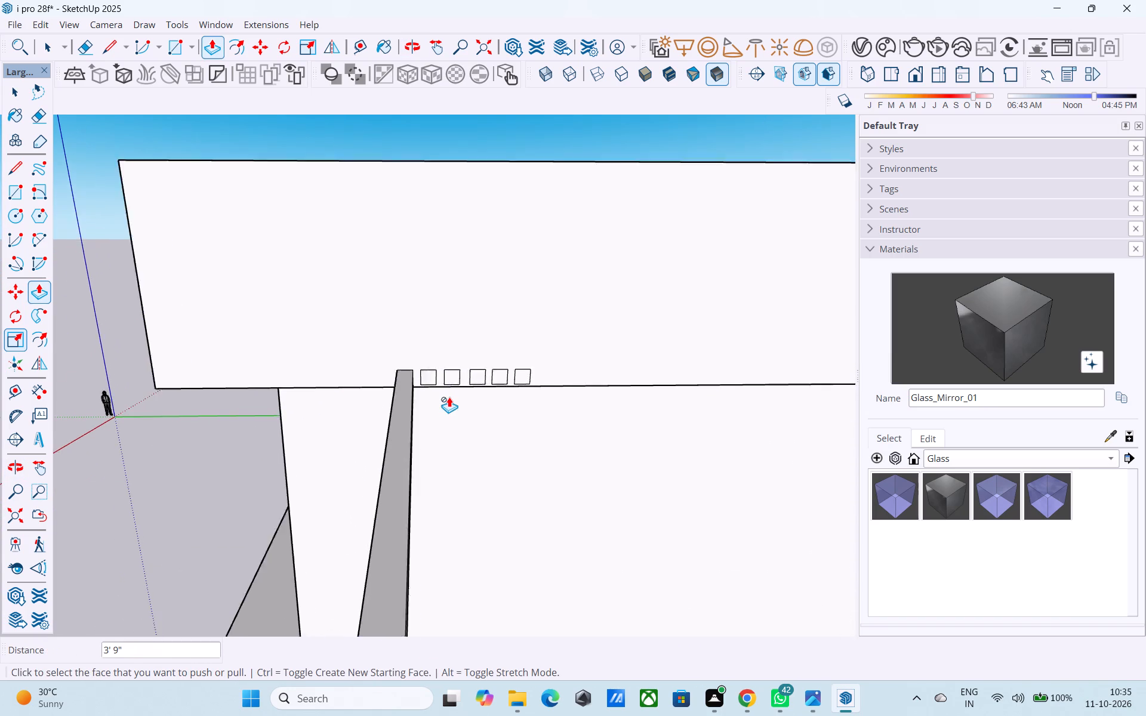
pyautogui.scroll(2, 449, 397)
pyautogui.doubleClick(424, 374)
pyautogui.doubleClick(454, 372)
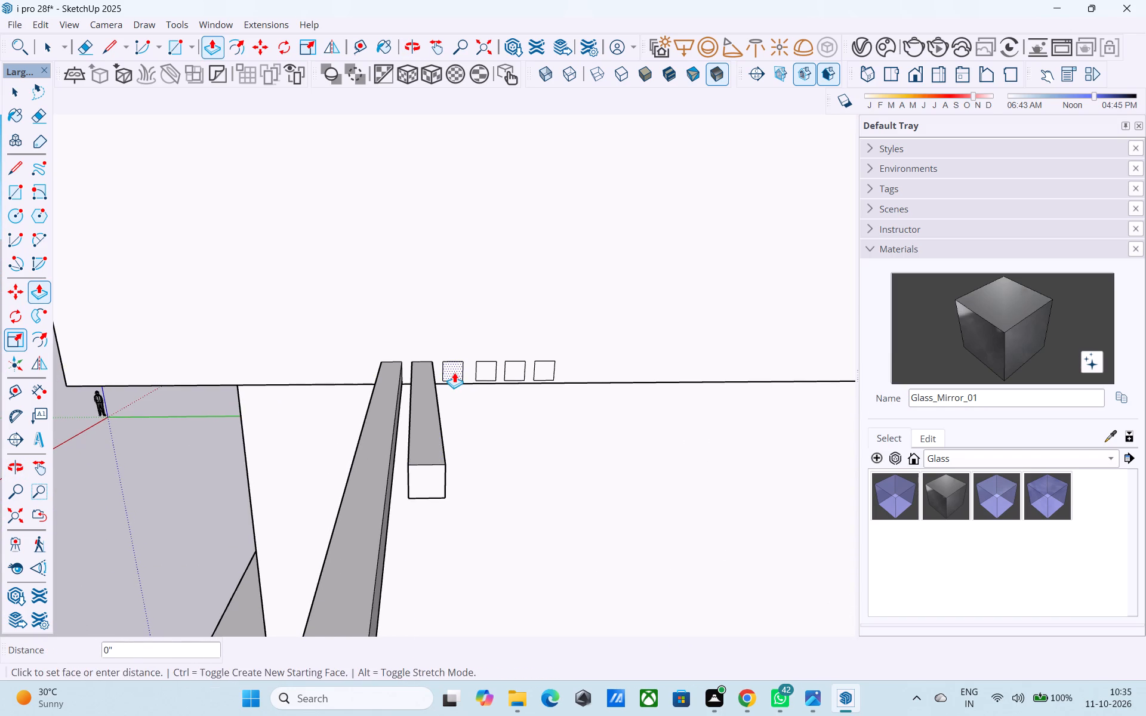
pyautogui.doubleClick(479, 369)
pyautogui.doubleClick(511, 370)
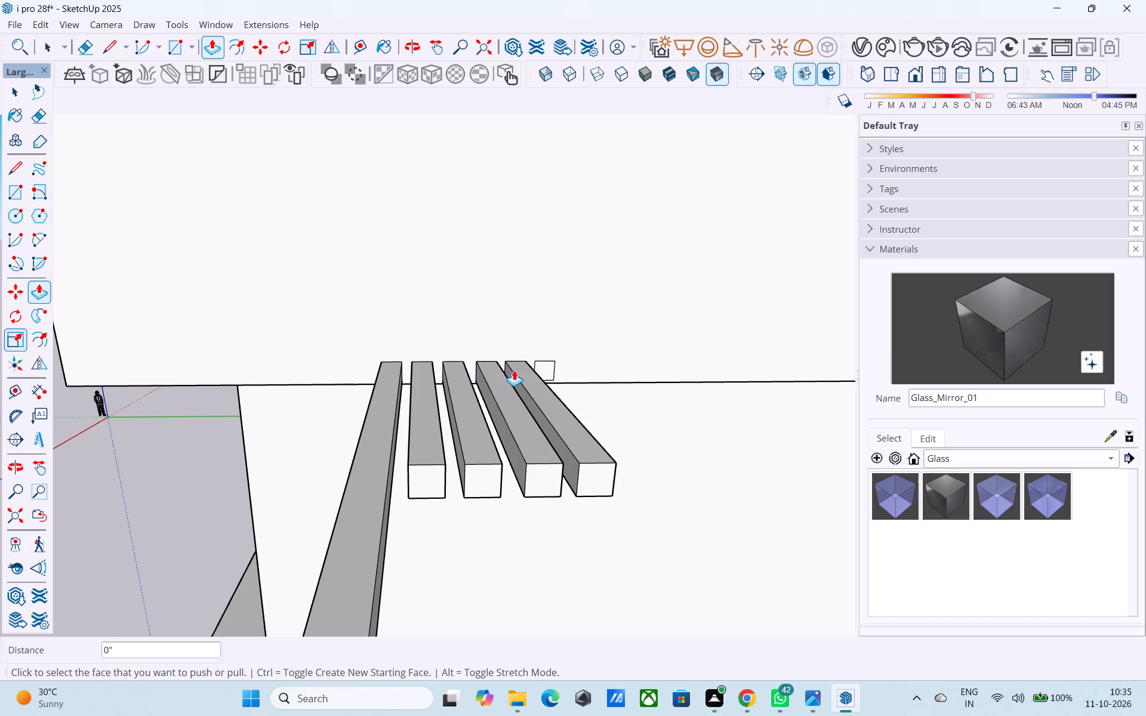
pyautogui.doubleClick(550, 367)
# Extend the free ends of the five shorter bars by another 3' 9".
pyautogui.doubleClick(436, 468)
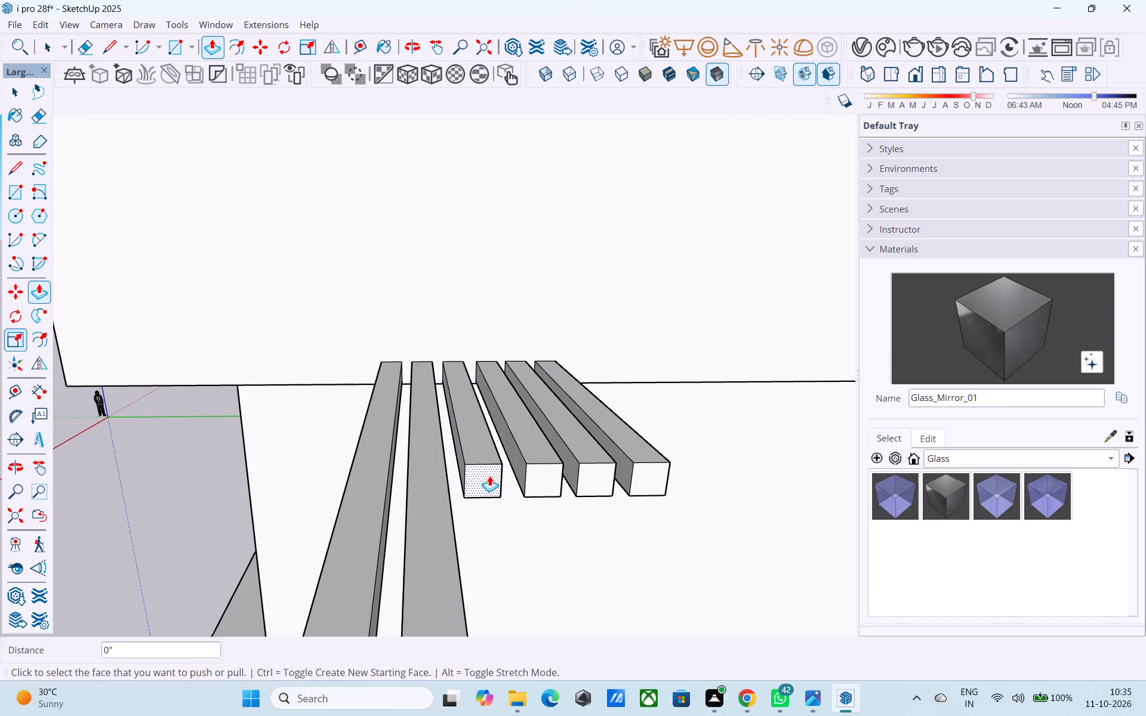
pyautogui.doubleClick(489, 476)
pyautogui.doubleClick(536, 477)
pyautogui.scroll(-10, 480, 448)
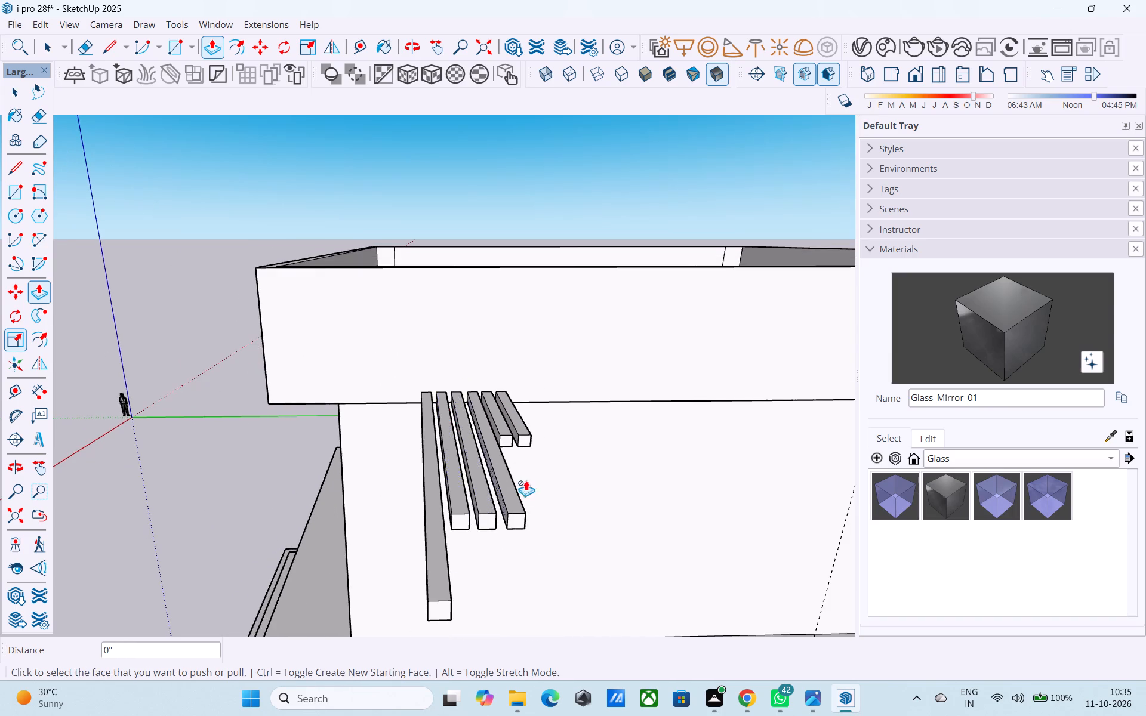
pyautogui.scroll(7, 509, 455)
pyautogui.doubleClick(499, 416)
pyautogui.doubleClick(577, 389)
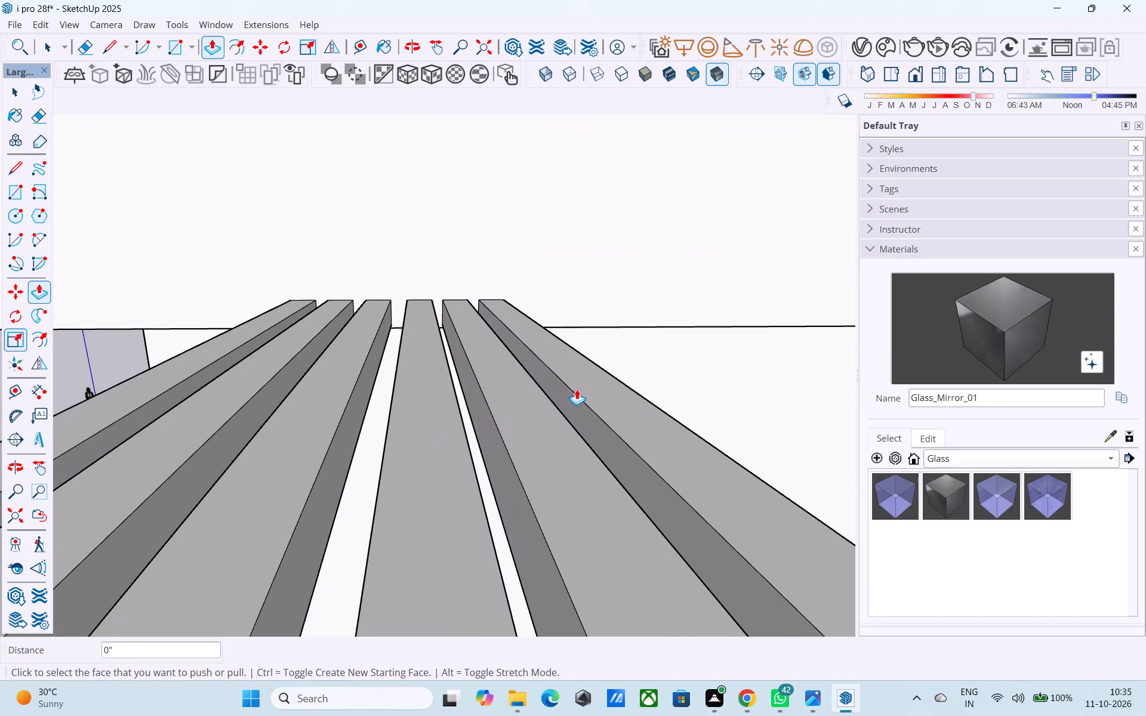
# Extend the five shorter bars' free ends by 2' 3", flush with the end of the first bar.
pyautogui.scroll(-15, 566, 372)
pyautogui.click(498, 459)
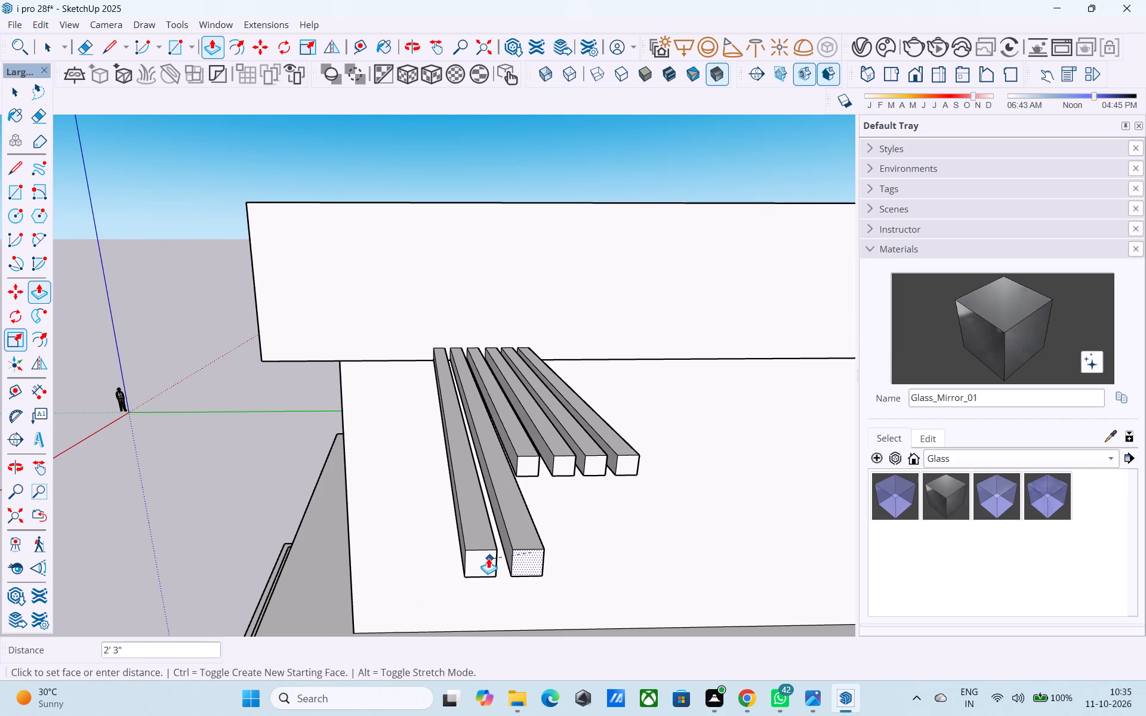
pyautogui.click(487, 557)
pyautogui.doubleClick(525, 470)
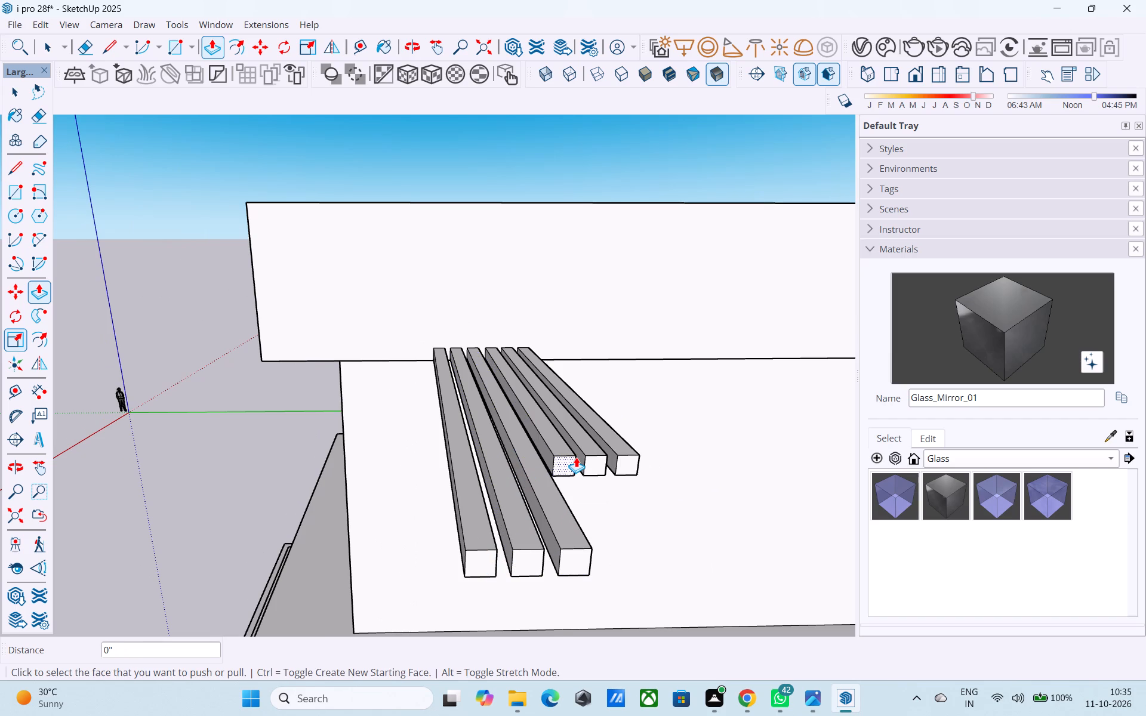
pyautogui.doubleClick(576, 457)
pyautogui.doubleClick(586, 460)
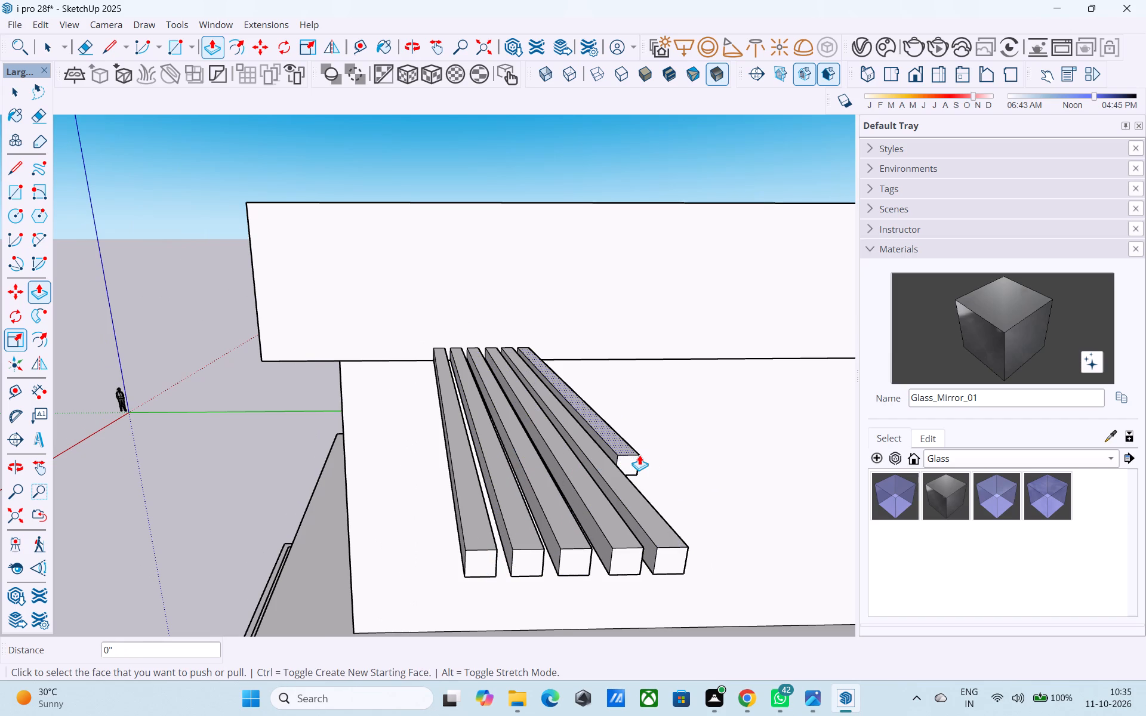
pyautogui.click(639, 455)
pyautogui.press('p')
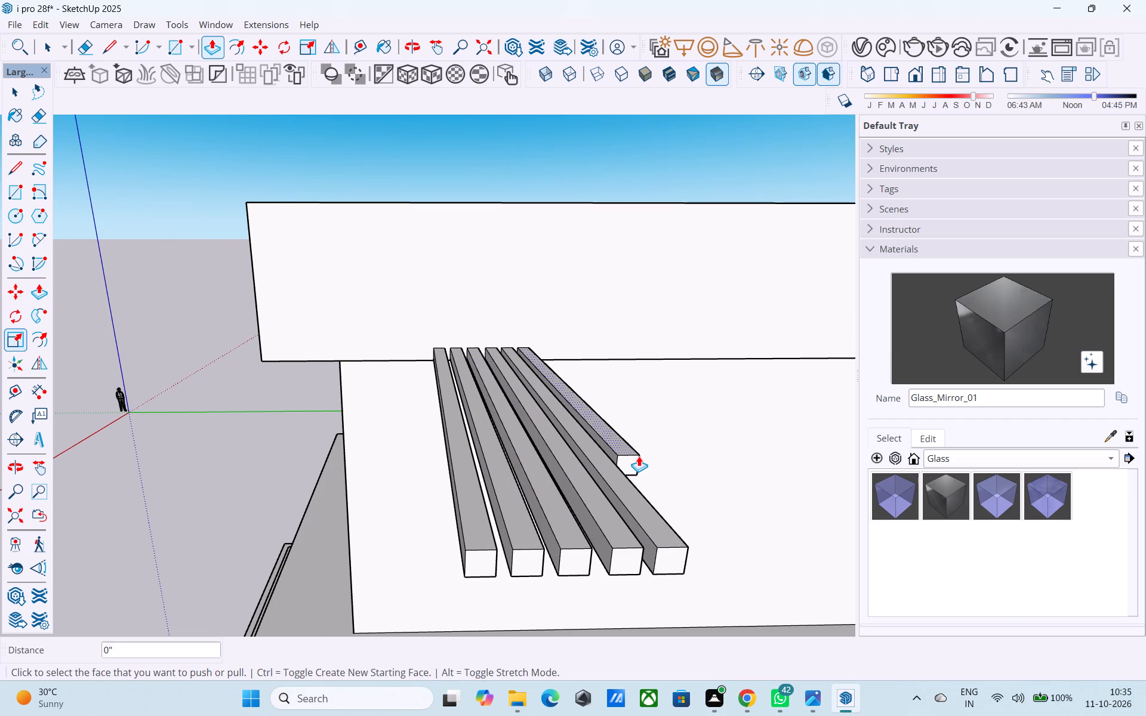
pyautogui.doubleClick(632, 462)
# Copy the bottom edge of the first bar's free end 4" inward along the bar's underside.
pyautogui.scroll(-5, 532, 442)
pyautogui.moveTo(527, 455); pyautogui.dragTo(737, 428, button='middle')
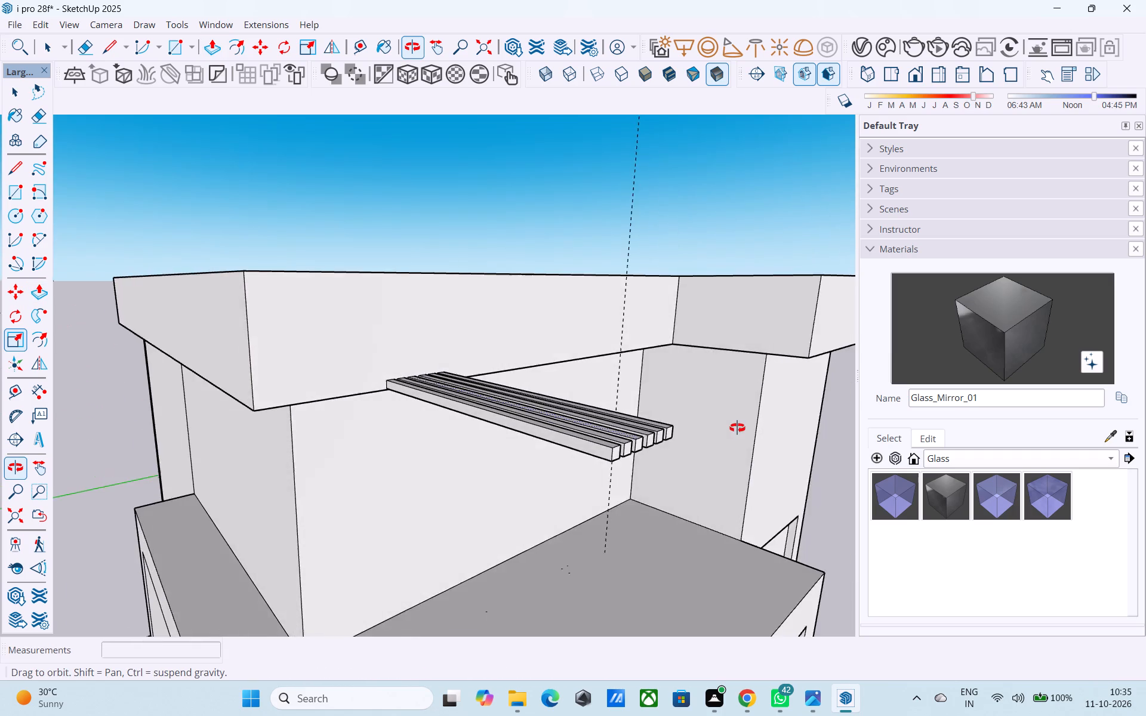
pyautogui.moveTo(737, 428); pyautogui.dragTo(606, 383, button='middle')
pyautogui.scroll(-7, 582, 369)
pyautogui.moveTo(458, 452); pyautogui.dragTo(577, 393, button='middle')
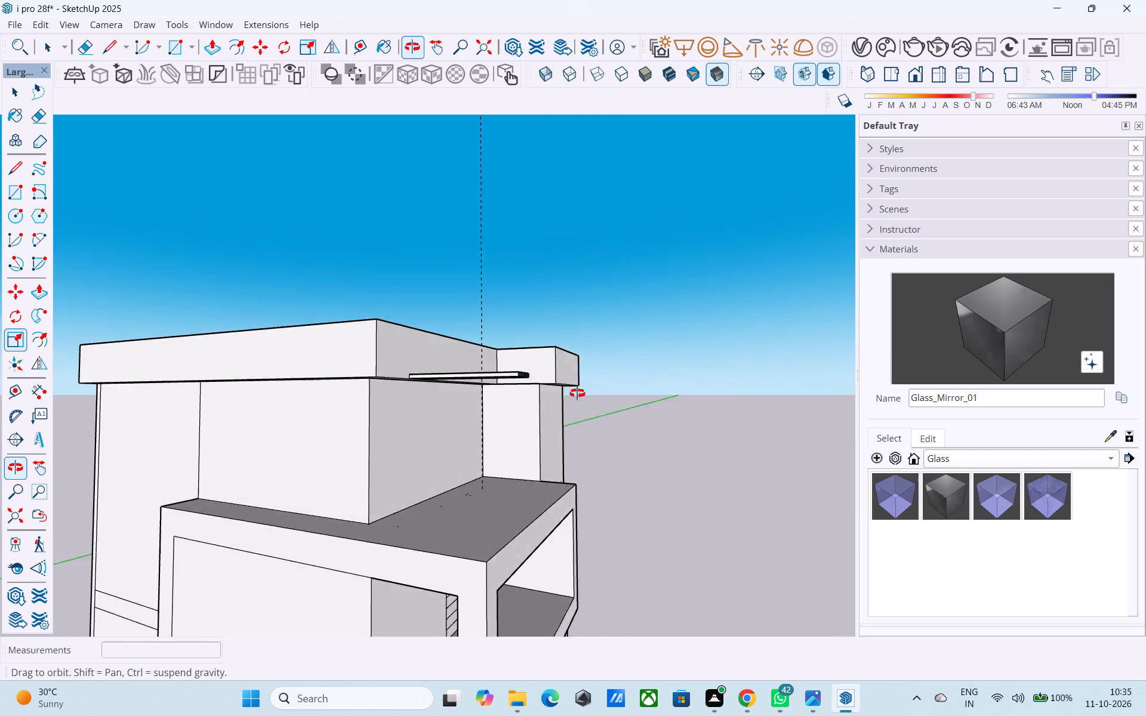
pyautogui.moveTo(577, 393); pyautogui.dragTo(448, 413, button='middle')
pyautogui.keyDown('shift'); pyautogui.scroll(3, 448, 413); pyautogui.keyUp('shift')
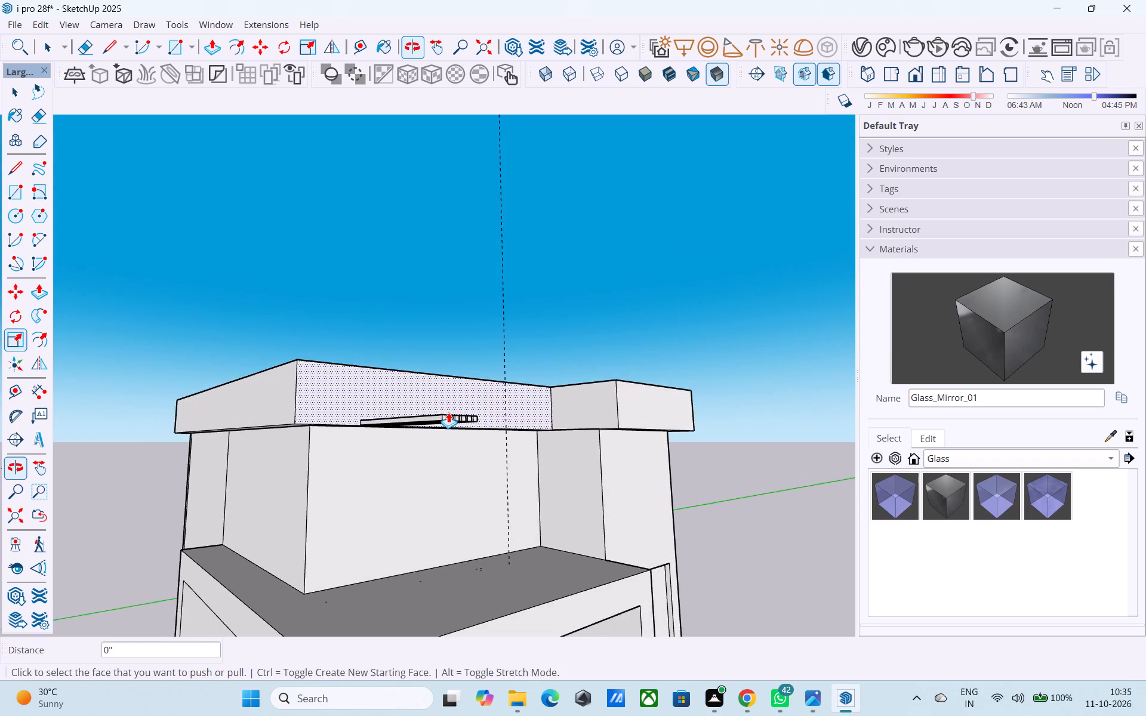
pyautogui.keyDown('shift'); pyautogui.moveTo(448, 412); pyautogui.dragTo(476, 315, button='middle'); pyautogui.keyUp('shift')
pyautogui.scroll(3, 452, 376)
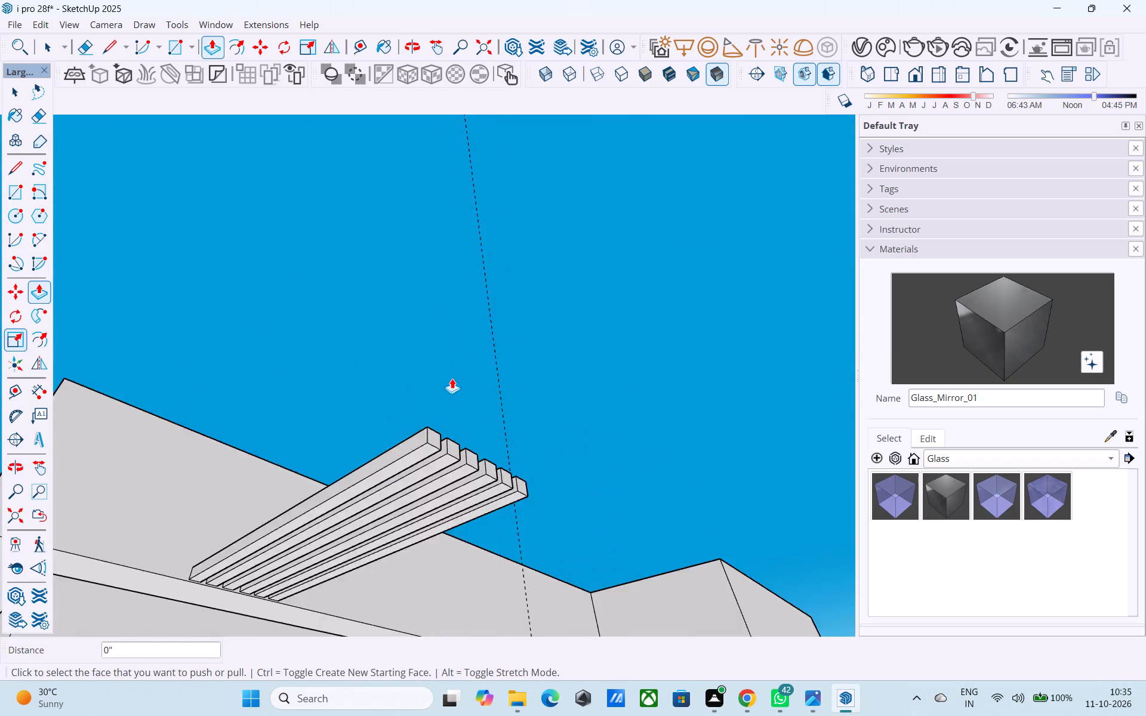
pyautogui.scroll(4, 452, 378)
pyautogui.scroll(-6, 445, 394)
pyautogui.moveTo(443, 415); pyautogui.dragTo(460, 369, button='middle')
pyautogui.scroll(7, 438, 453)
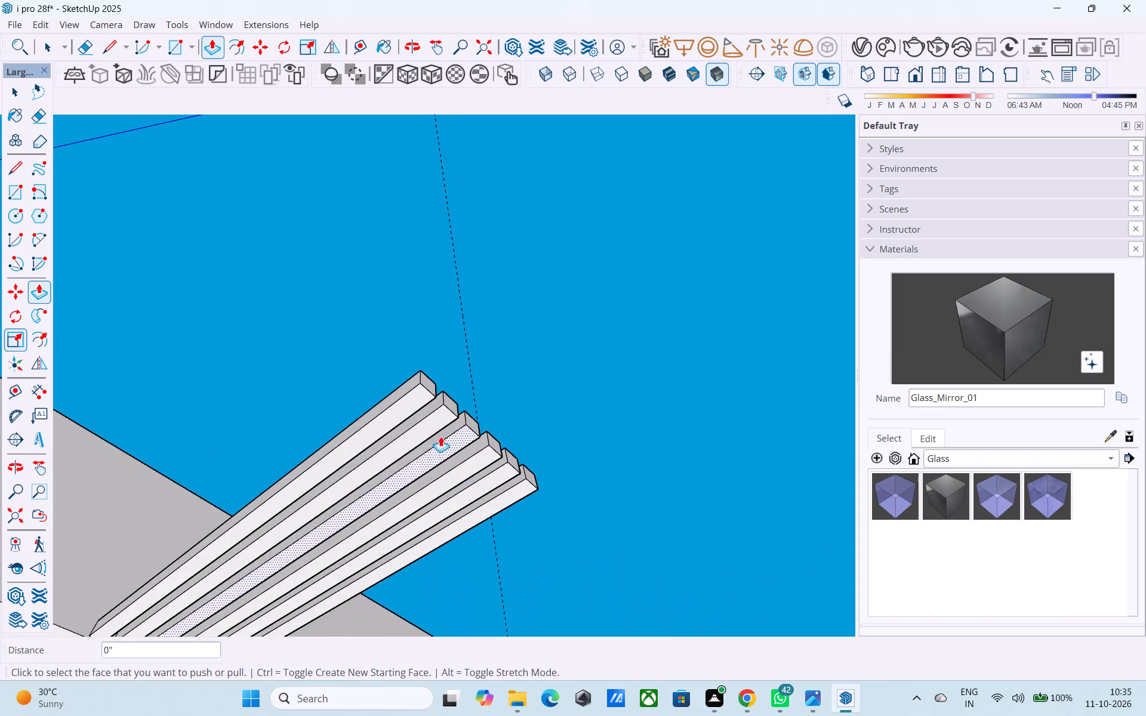
pyautogui.scroll(5, 440, 436)
pyautogui.press('space')
pyautogui.click(427, 385)
pyautogui.press('m')
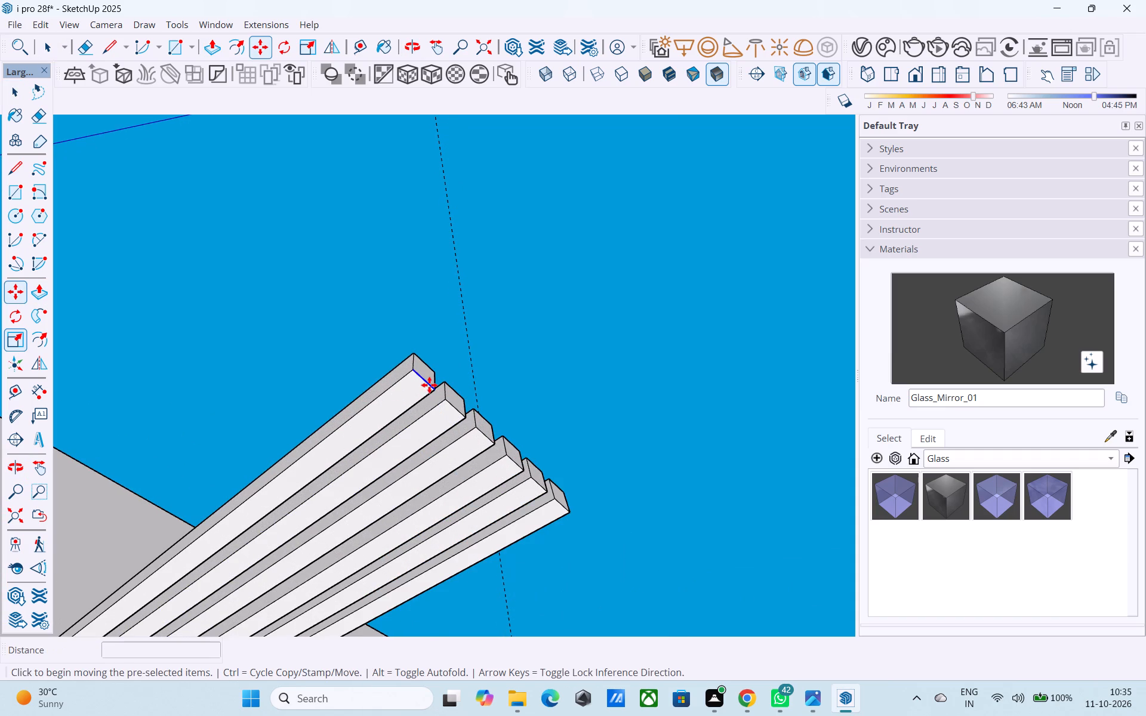
pyautogui.click(415, 375)
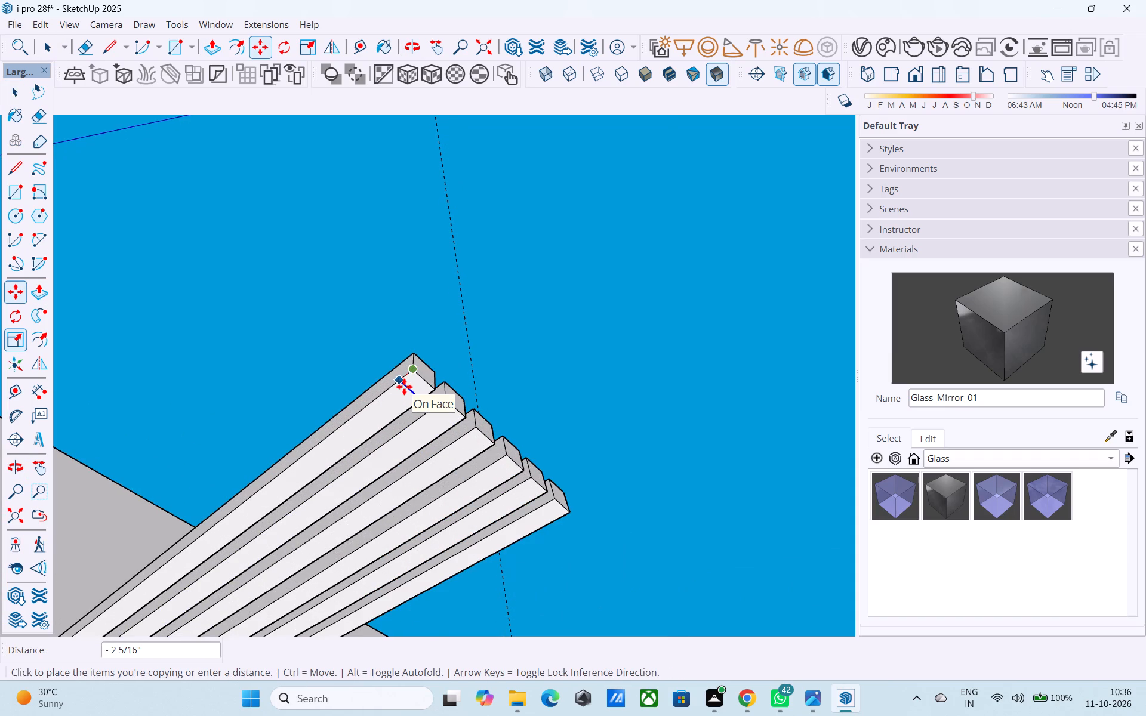
pyautogui.write('4"')
pyautogui.press('Return')
pyautogui.press('space')
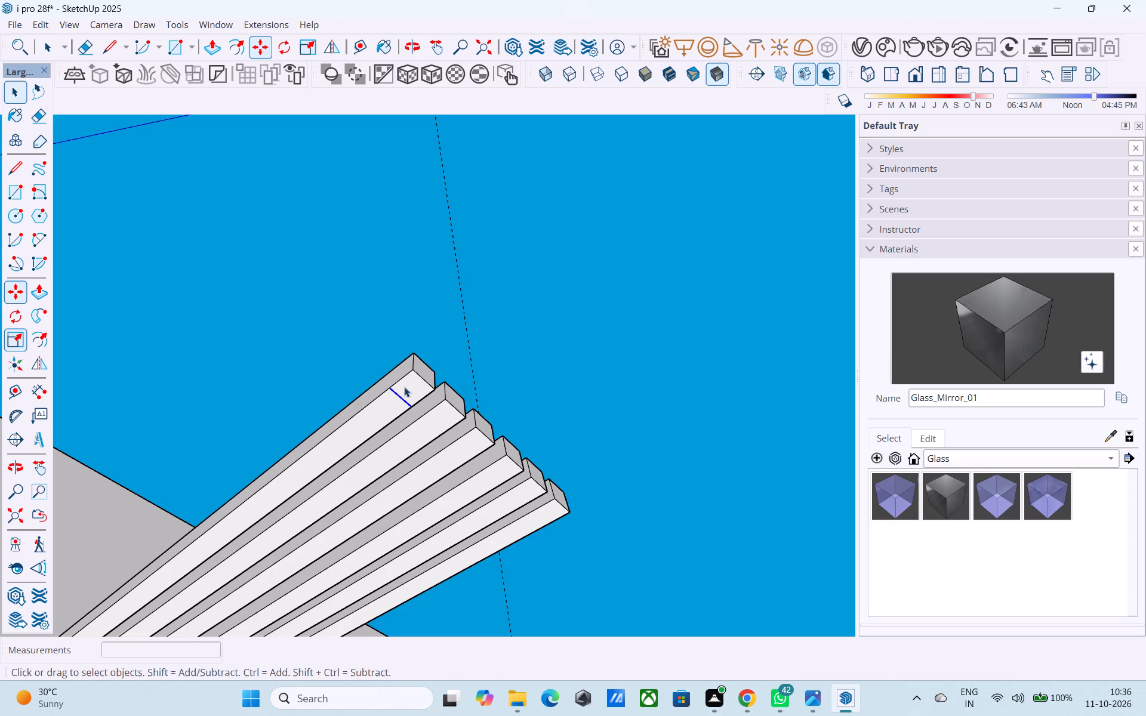
# Draw a line from the copied edge's endpoint across the undersides of the other five bars to the last bar's outer edge.
pyautogui.press('l')
pyautogui.click(411, 407)
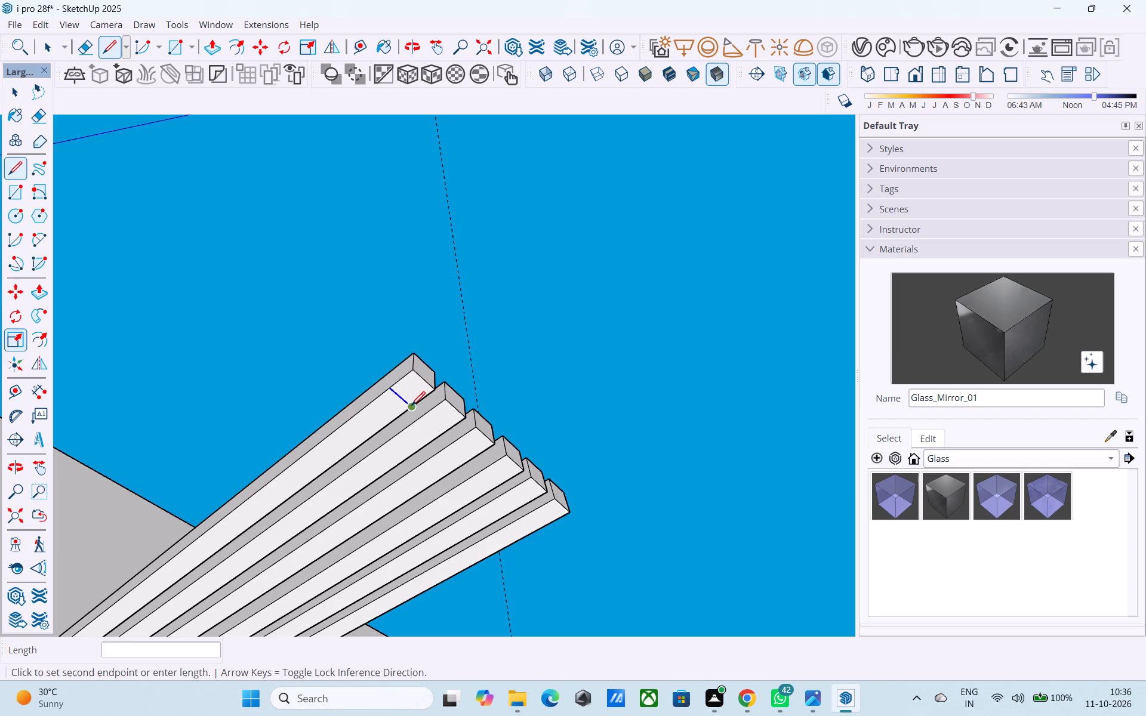
pyautogui.click(553, 525)
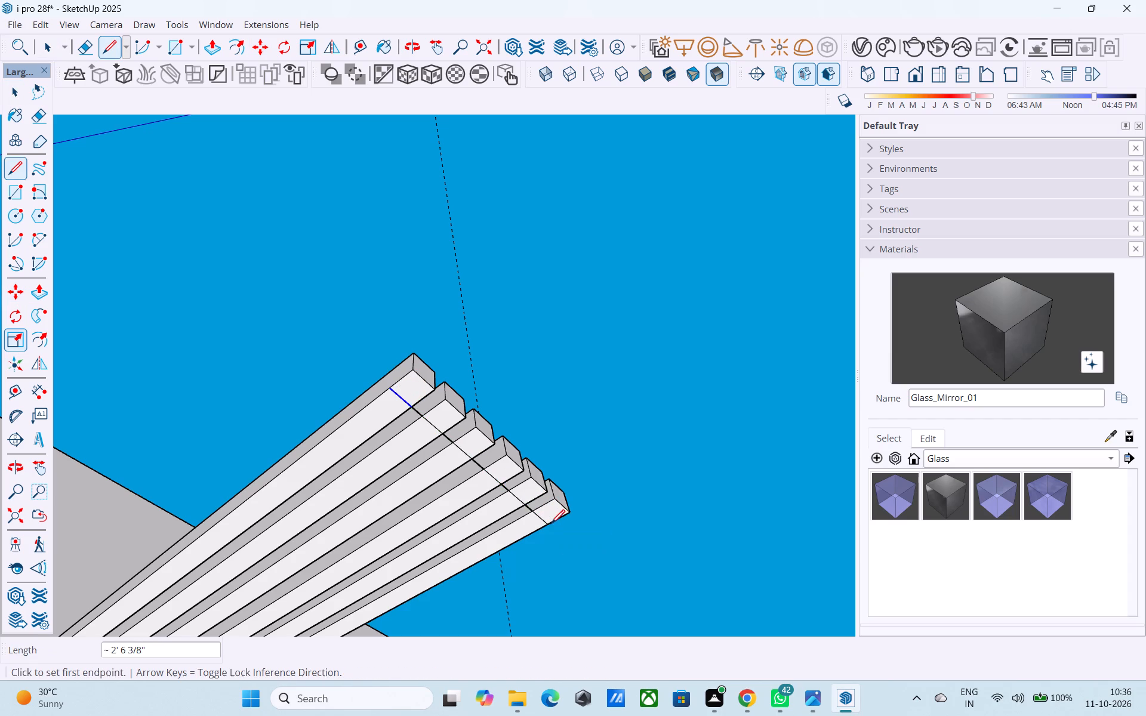
# Delete the line segments spanning the five gaps between the bars, keeping the dividing lines on the bar undersides.
pyautogui.scroll(5, 519, 513)
pyautogui.press('space')
pyautogui.click(536, 503)
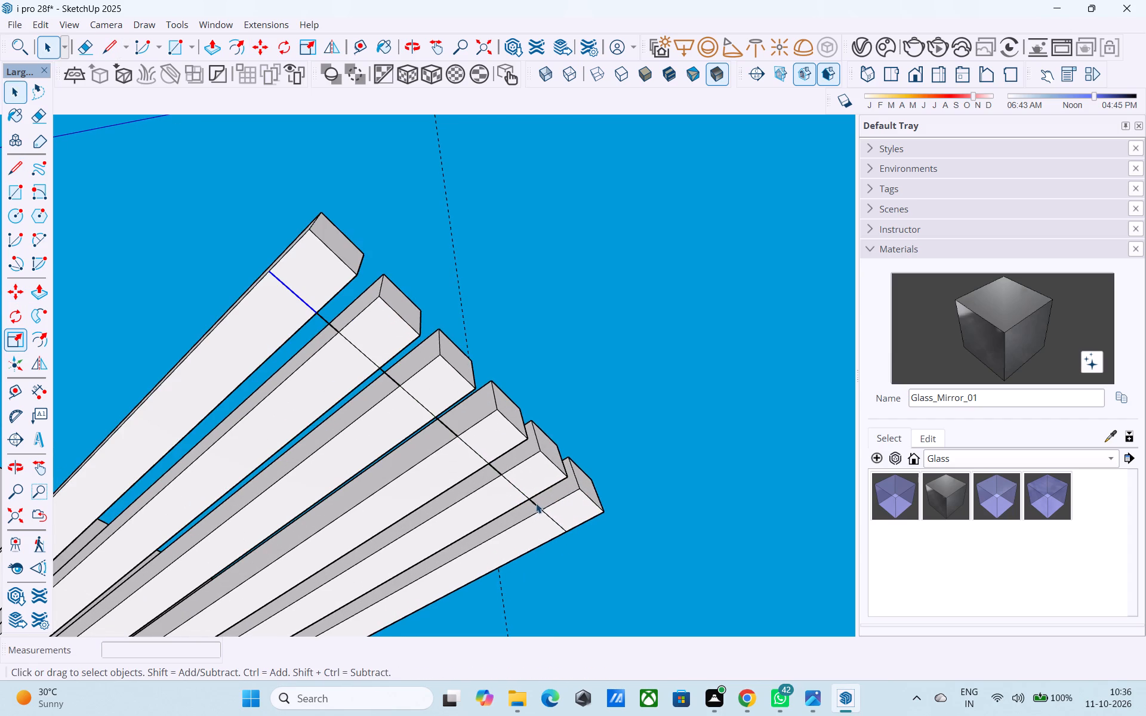
pyautogui.press('Delete')
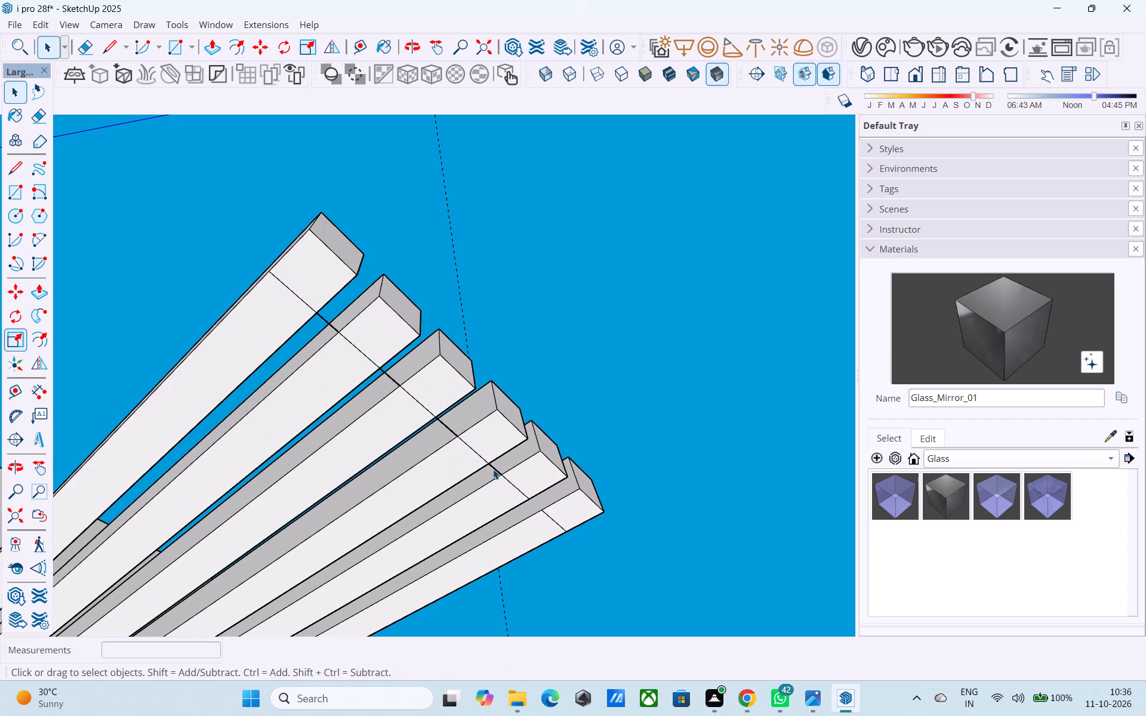
pyautogui.click(493, 469)
pyautogui.press('Delete')
pyautogui.click(450, 429)
pyautogui.press('Delete')
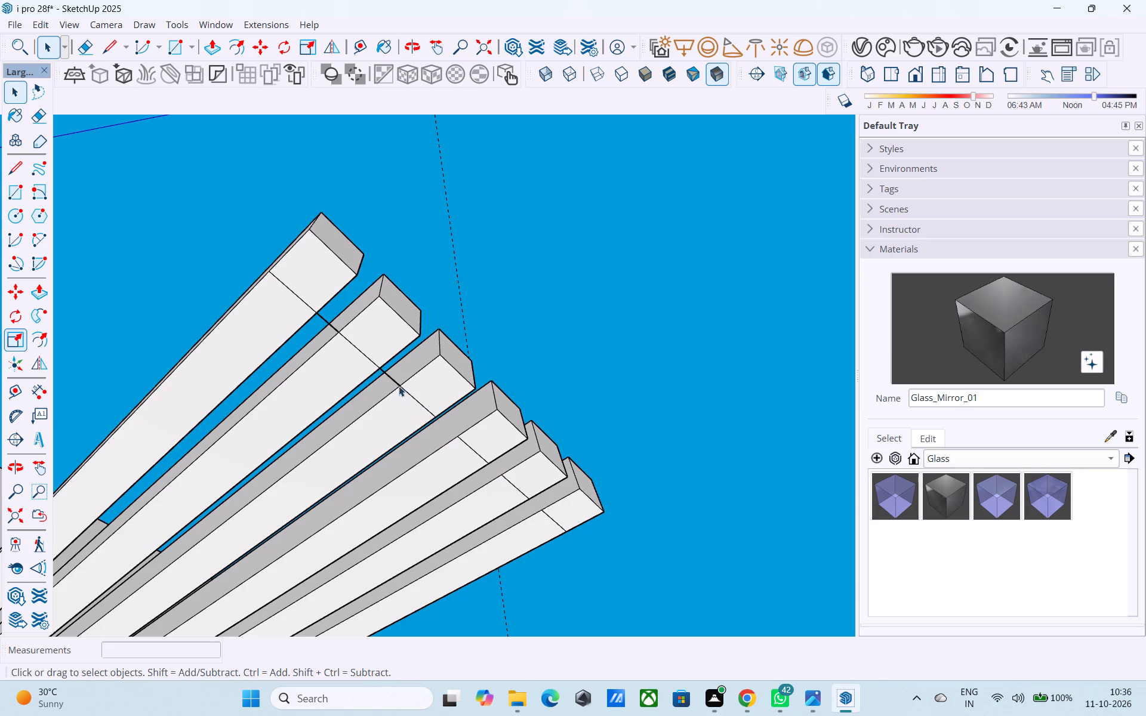
pyautogui.click(395, 379)
pyautogui.press('Delete')
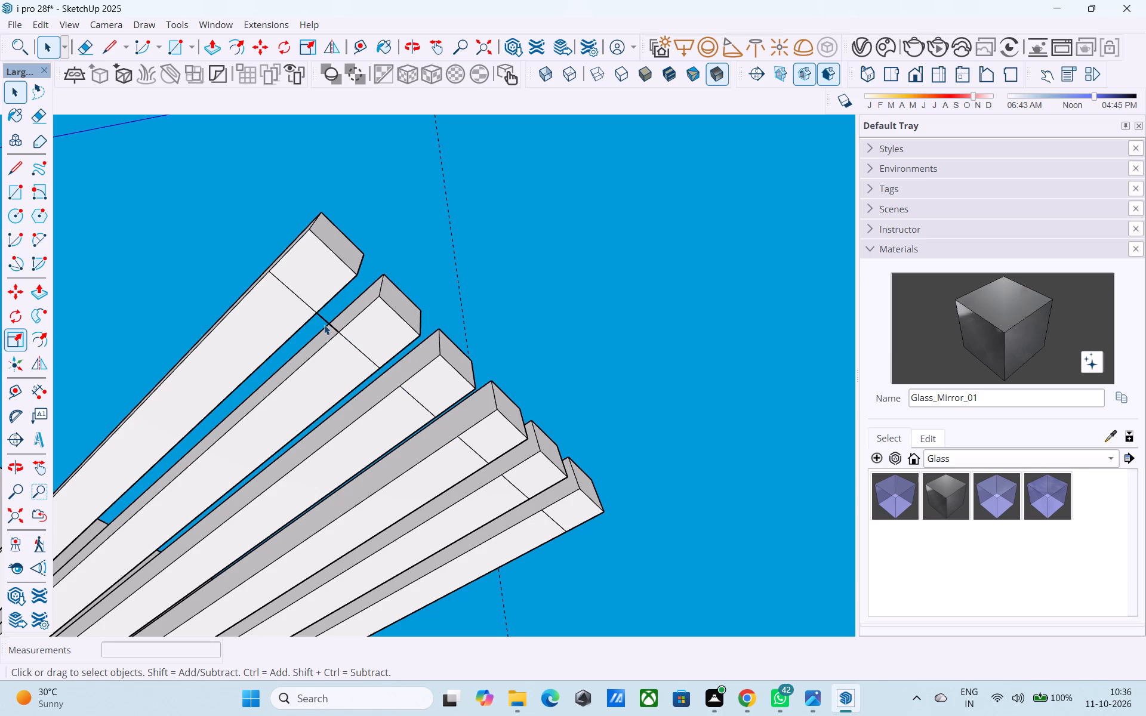
pyautogui.click(327, 320)
pyautogui.press('Delete')
# Extrude the 4" end square on the first bar's underside about 12' down to the terrace slab as a post.
pyautogui.click(326, 279)
pyautogui.press('p')
pyautogui.click(332, 283)
pyautogui.scroll(-10, 332, 283)
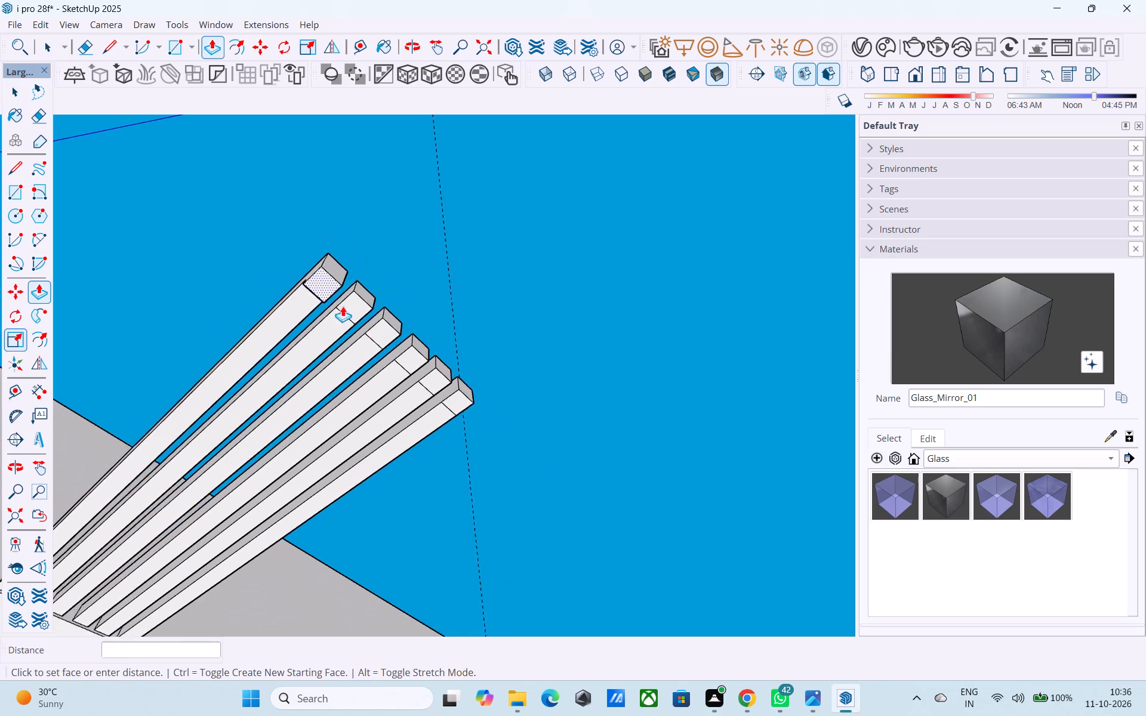
pyautogui.scroll(-8, 359, 418)
pyautogui.moveTo(289, 470); pyautogui.dragTo(448, 619, button='middle')
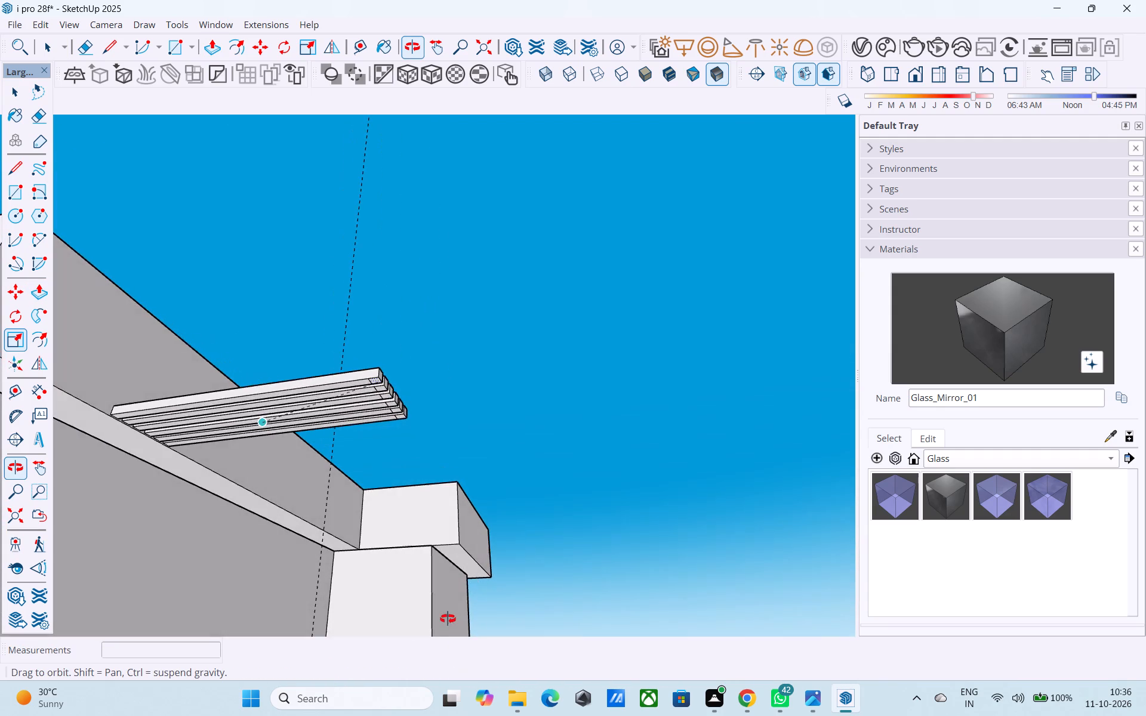
pyautogui.moveTo(448, 619); pyautogui.dragTo(395, 522, button='middle')
pyautogui.scroll(-6, 395, 519)
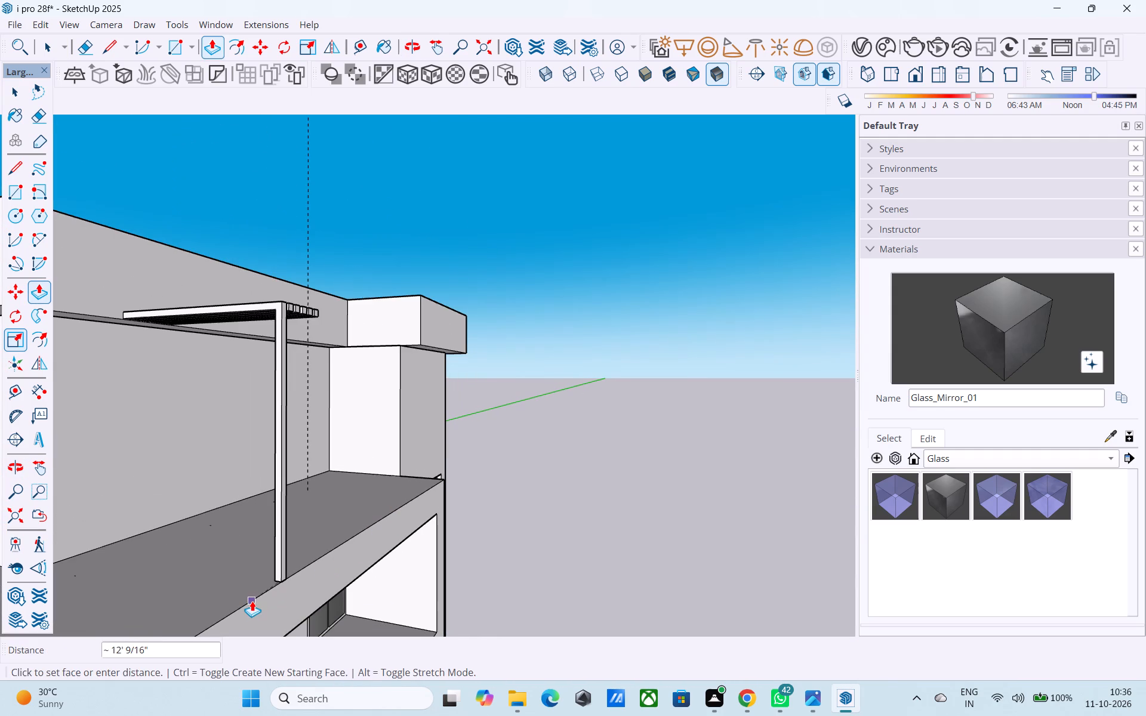
pyautogui.click(255, 597)
# Extrude the end squares under the other five bars downward by the same distance as the first post.
pyautogui.moveTo(318, 371); pyautogui.dragTo(244, 319, button='middle')
pyautogui.scroll(4, 250, 335)
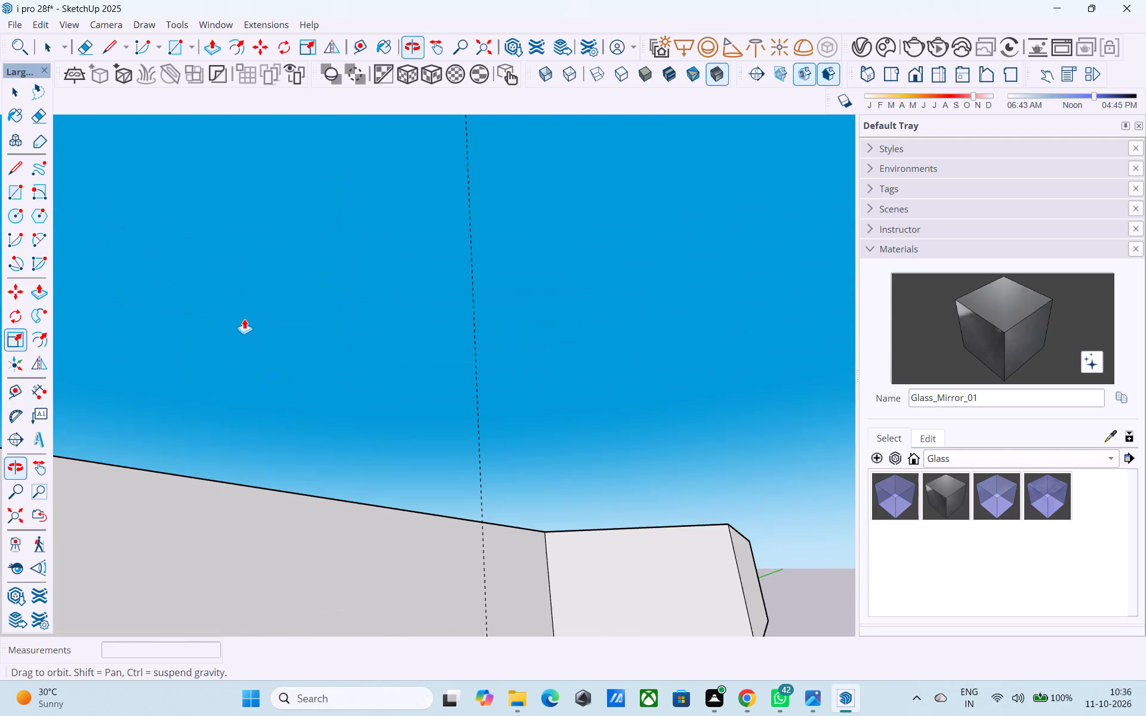
pyautogui.press('p')
pyautogui.scroll(-3, 262, 379)
pyautogui.moveTo(273, 417); pyautogui.dragTo(248, 324, button='middle')
pyautogui.scroll(2, 247, 358)
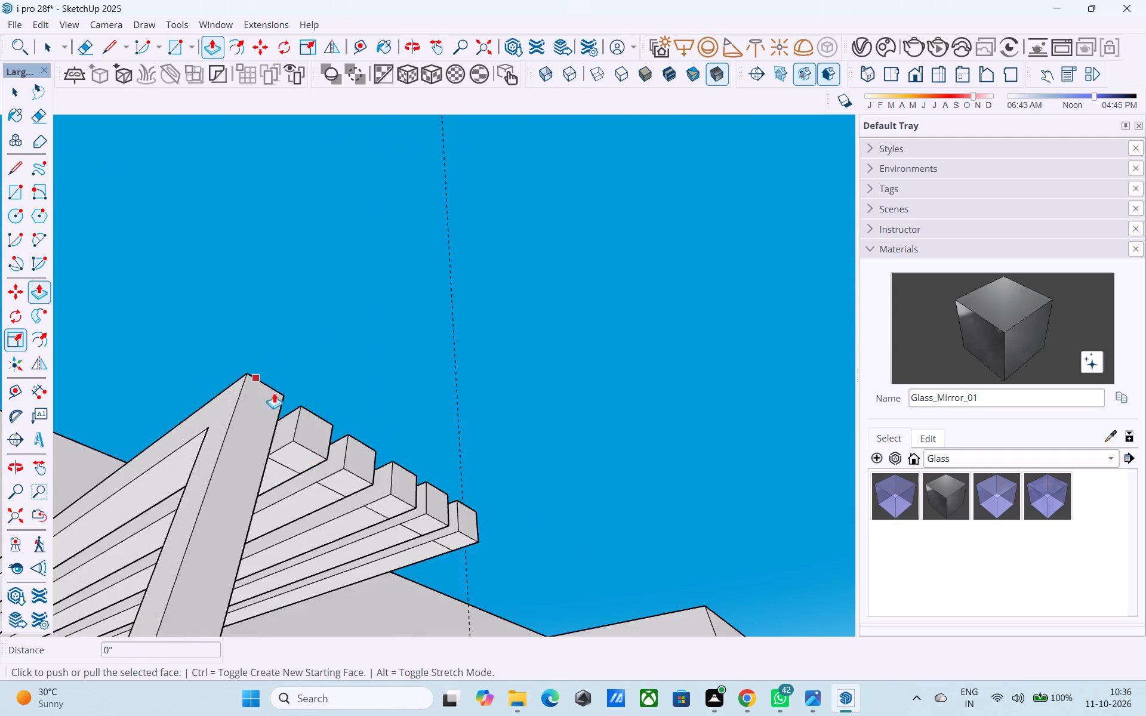
pyautogui.scroll(2, 274, 393)
pyautogui.press('space')
pyautogui.click(307, 468)
pyautogui.press('p')
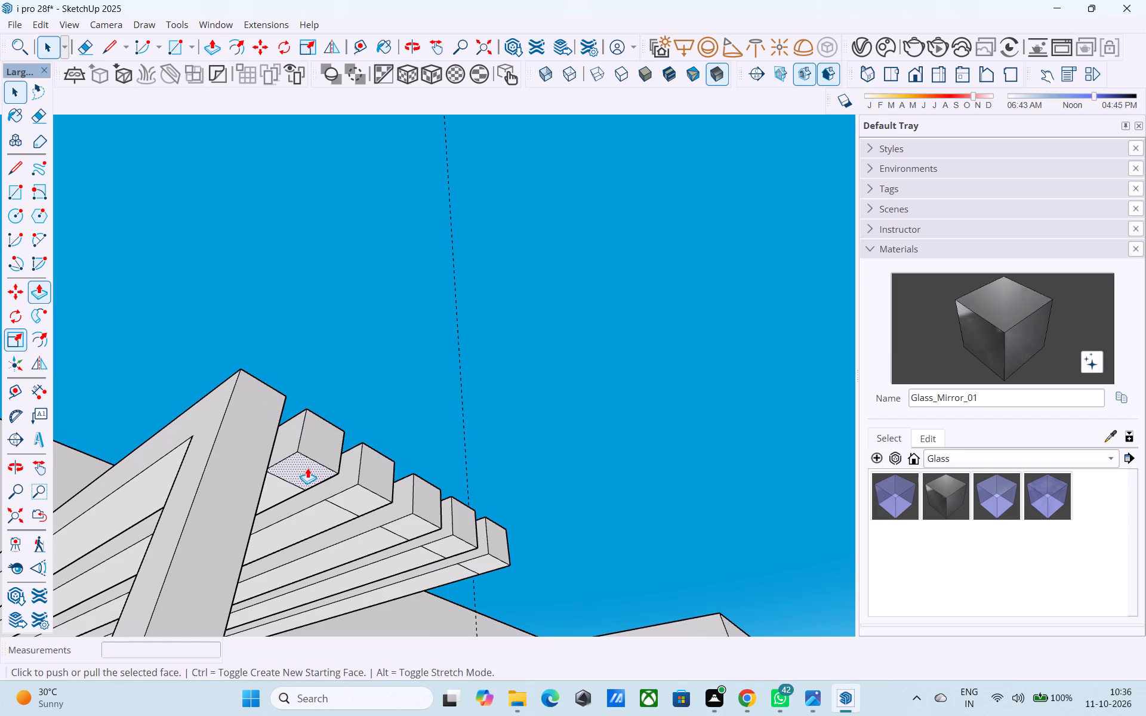
pyautogui.doubleClick(307, 468)
pyautogui.doubleClick(359, 505)
pyautogui.doubleClick(416, 521)
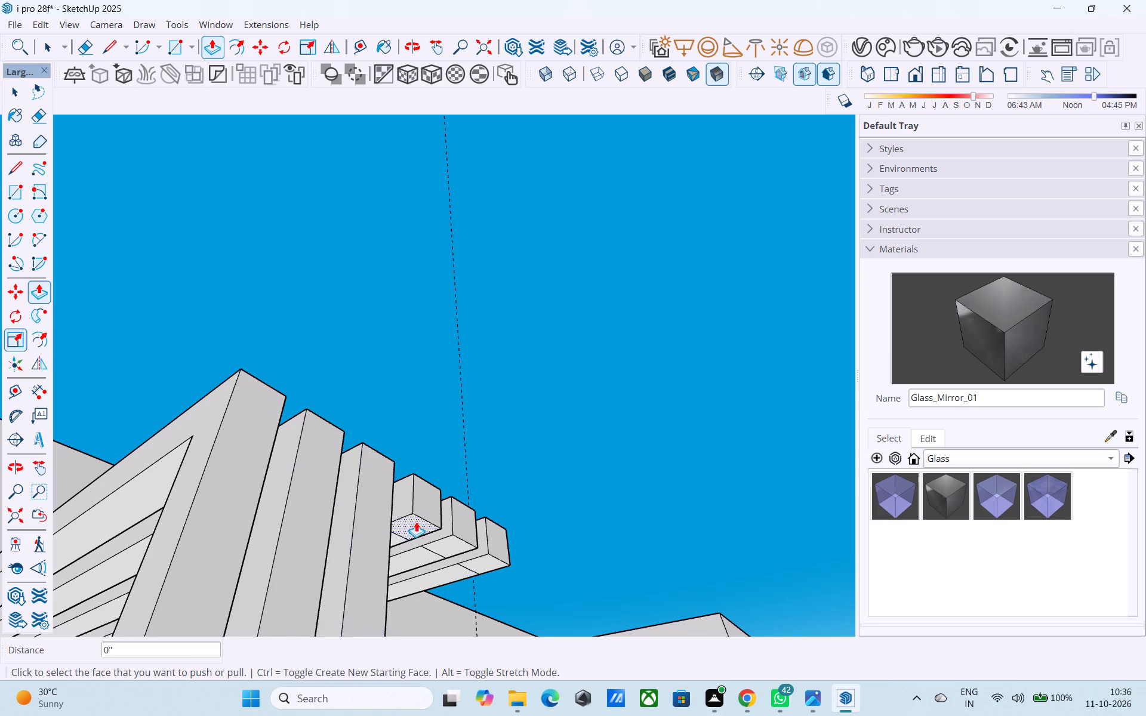
pyautogui.doubleClick(454, 549)
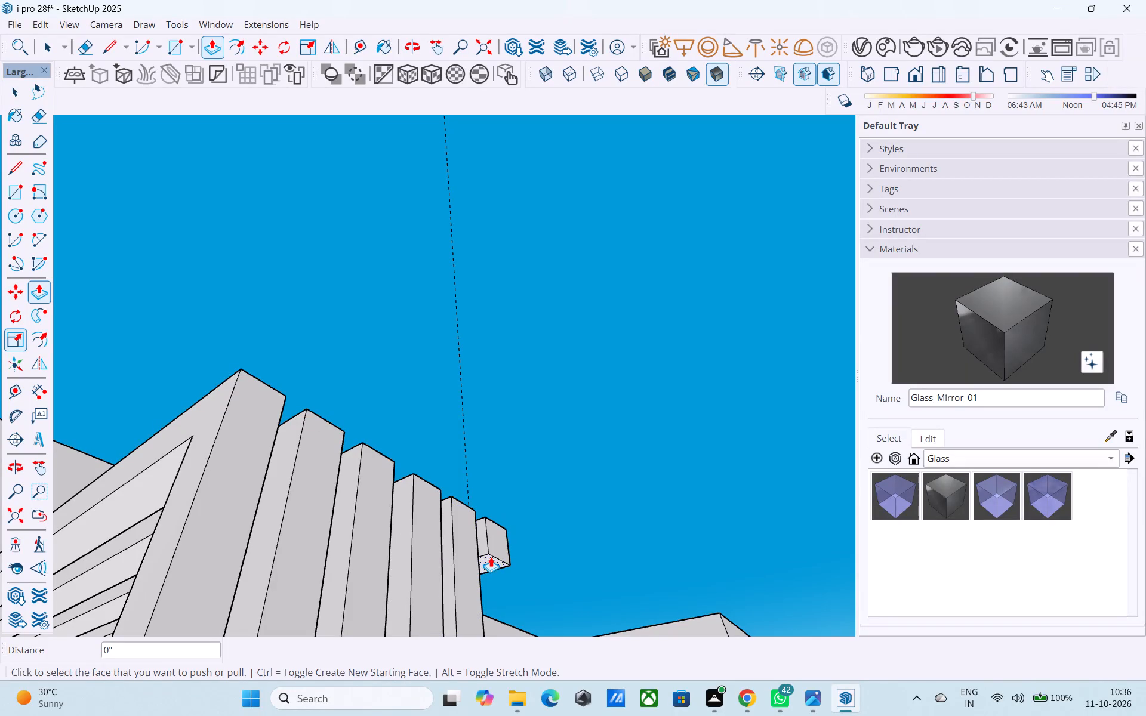
pyautogui.doubleClick(491, 557)
pyautogui.scroll(-10, 445, 491)
pyautogui.moveTo(427, 455); pyautogui.dragTo(232, 633, button='middle')
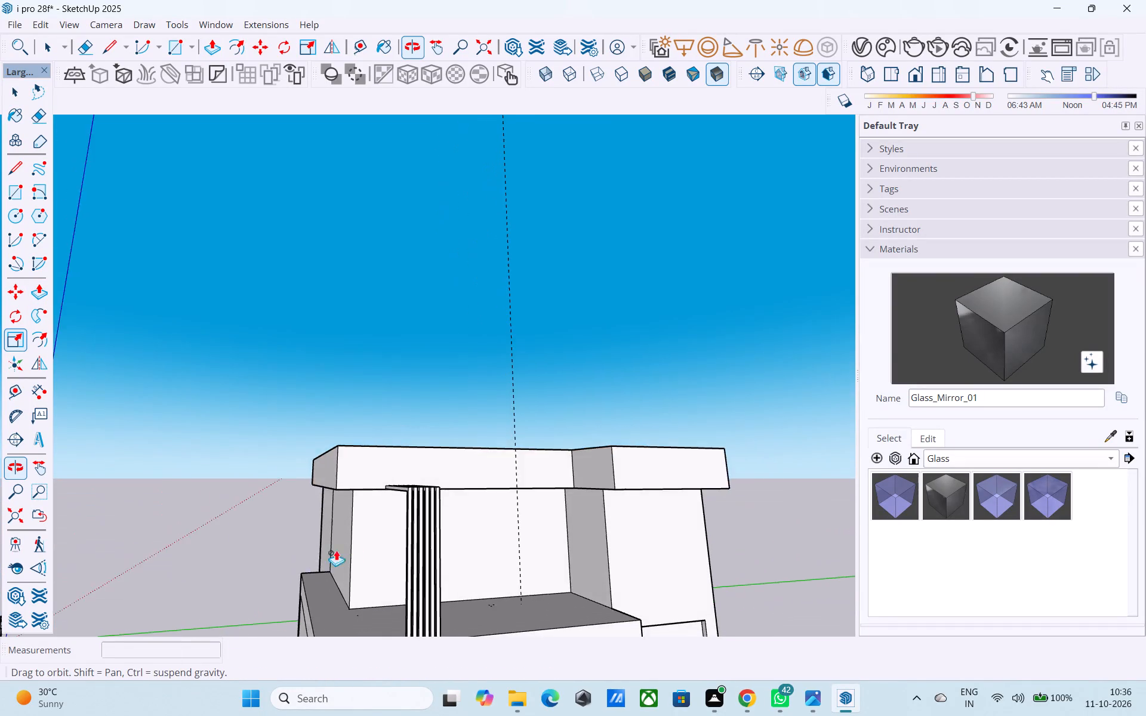
pyautogui.scroll(-2, 379, 540)
pyautogui.moveTo(427, 545); pyautogui.dragTo(327, 559, button='middle')
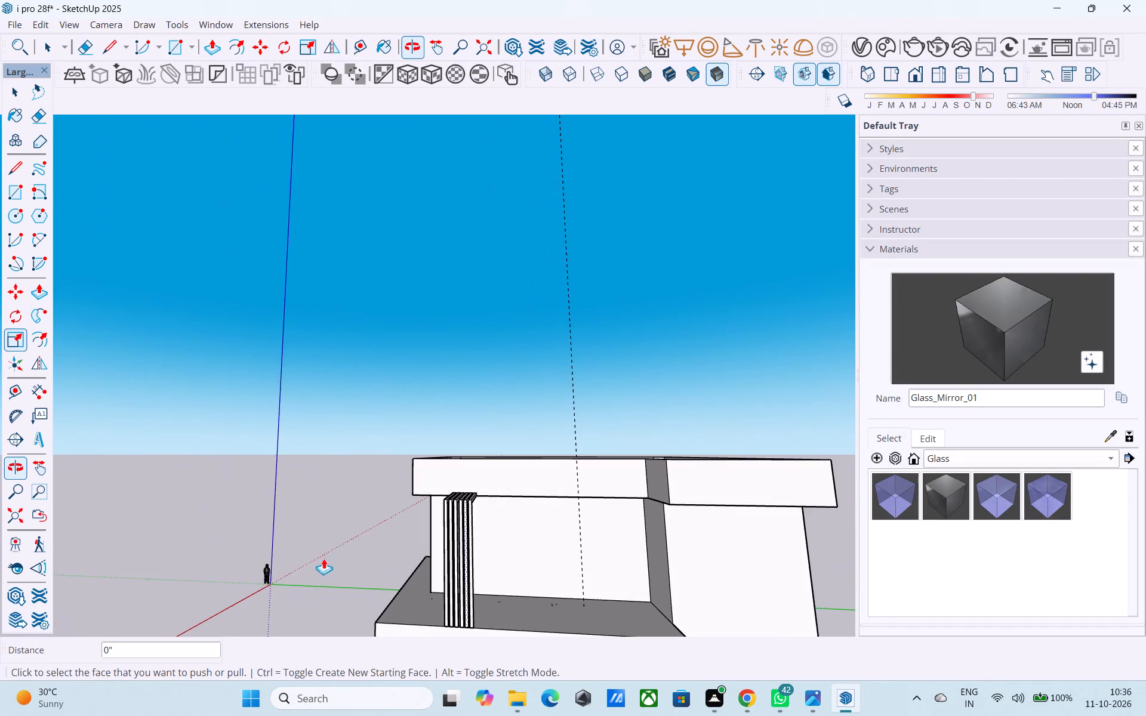
# Undo the extrusion of the six posts running down from the bars to the terrace slab.
pyautogui.keyDown('shift'); pyautogui.moveTo(415, 537); pyautogui.dragTo(318, 489, button='middle'); pyautogui.keyUp('shift')
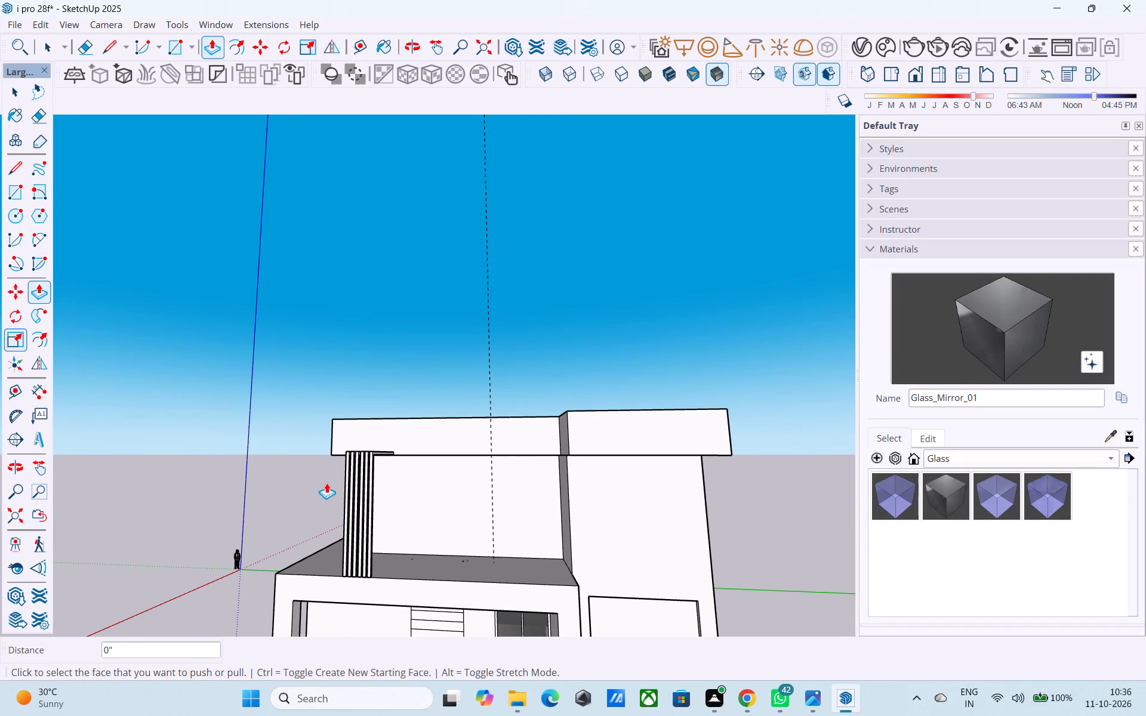
pyautogui.scroll(3, 326, 483)
pyautogui.middleClick(335, 487)
pyautogui.scroll(1, 337, 480)
pyautogui.scroll(-7, 337, 477)
pyautogui.moveTo(346, 476); pyautogui.dragTo(418, 494, button='middle')
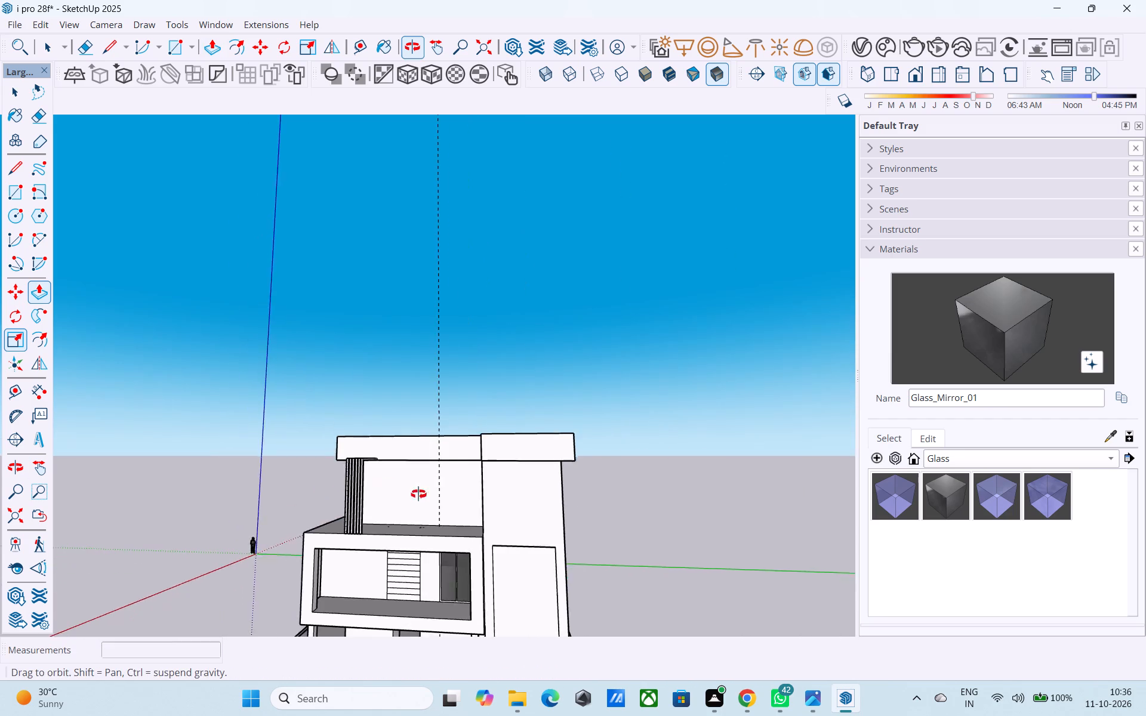
pyautogui.moveTo(418, 494); pyautogui.dragTo(500, 525, button='middle')
pyautogui.hotkey('ctrl', 'z')
pyautogui.hotkey('ctrl', 'z')
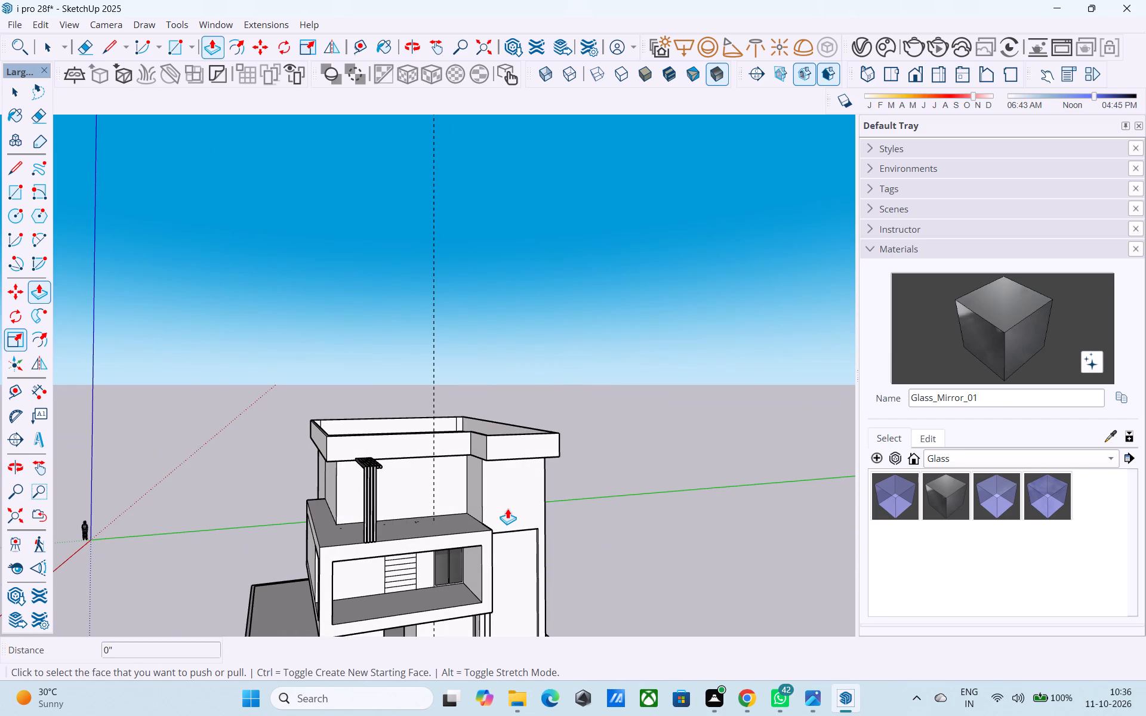
pyautogui.hotkey('ctrl', 'z')
pyautogui.hotkey('ctrl', 'z')
pyautogui.hotkey('ctrl', 'z')
pyautogui.hotkey('ctrl', 'z')
pyautogui.hotkey('ctrl', 'z')
pyautogui.hotkey('ctrl', 'z')
pyautogui.hotkey('ctrl', 'z')
pyautogui.hotkey('ctrl', 'z')
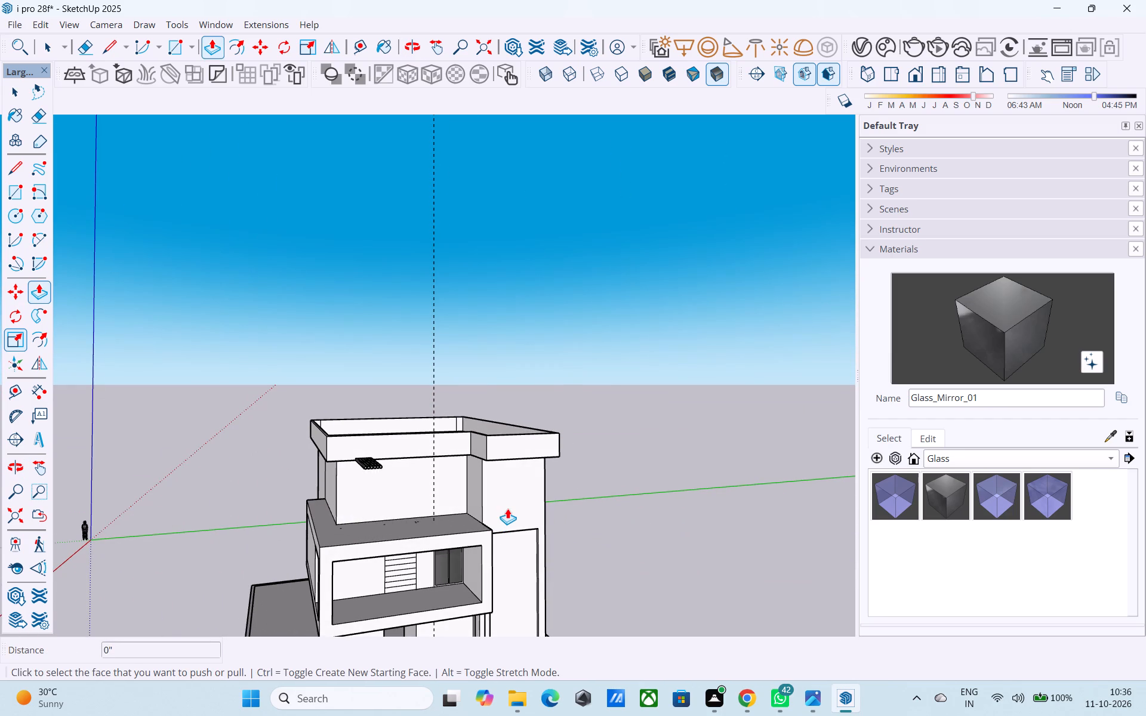
# Undo the dividing lines on the bar undersides and the bar extrusions, going back to the flat squares on the parapet face.
pyautogui.keyDown('ctrl'); pyautogui.scroll(12, 482, 541); pyautogui.keyUp('ctrl')
pyautogui.hotkey('ctrl', 'z')
pyautogui.hotkey('ctrl', 'z')
pyautogui.hotkey('ctrl', 'z')
pyautogui.hotkey('ctrl', 'z')
pyautogui.hotkey('ctrl', 'z')
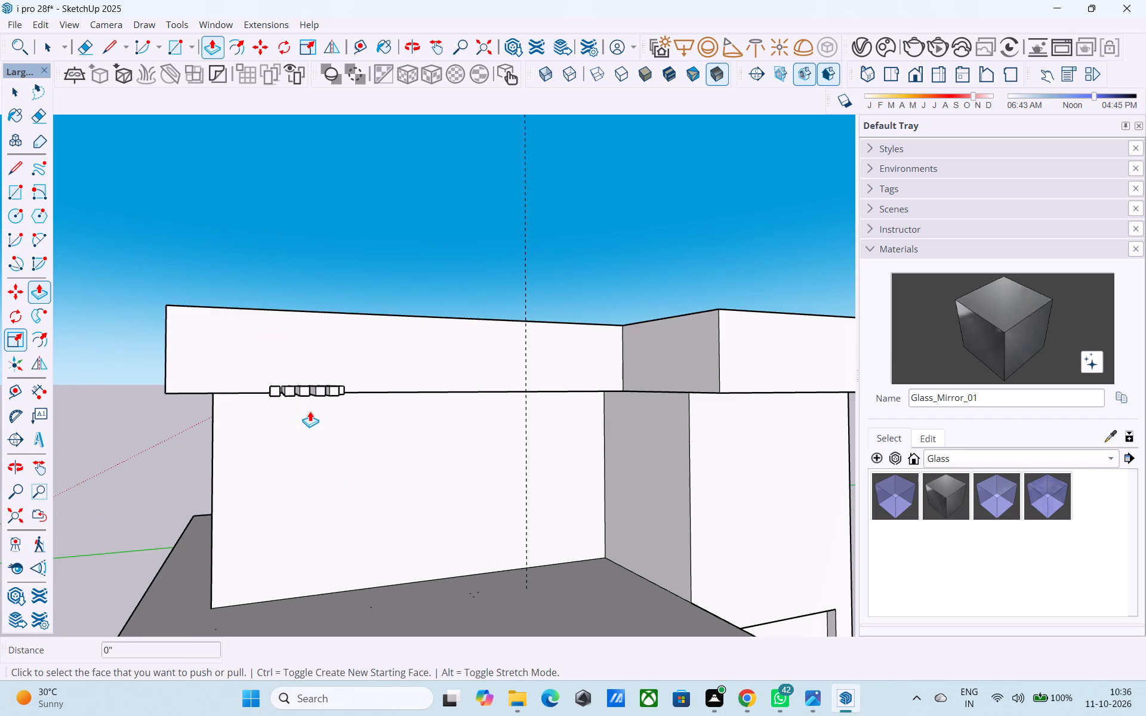
pyautogui.hotkey('ctrl', 'z')
pyautogui.hotkey('ctrl', 'z')
pyautogui.hotkey('ctrl', 'z')
pyautogui.hotkey('ctrl', 'z')
pyautogui.hotkey('ctrl', 'z')
pyautogui.hotkey('ctrl', 'z')
pyautogui.hotkey('ctrl', 'z')
pyautogui.hotkey('ctrl', 'z')
pyautogui.hotkey('ctrl', 'z')
pyautogui.hotkey('ctrl', 'z')
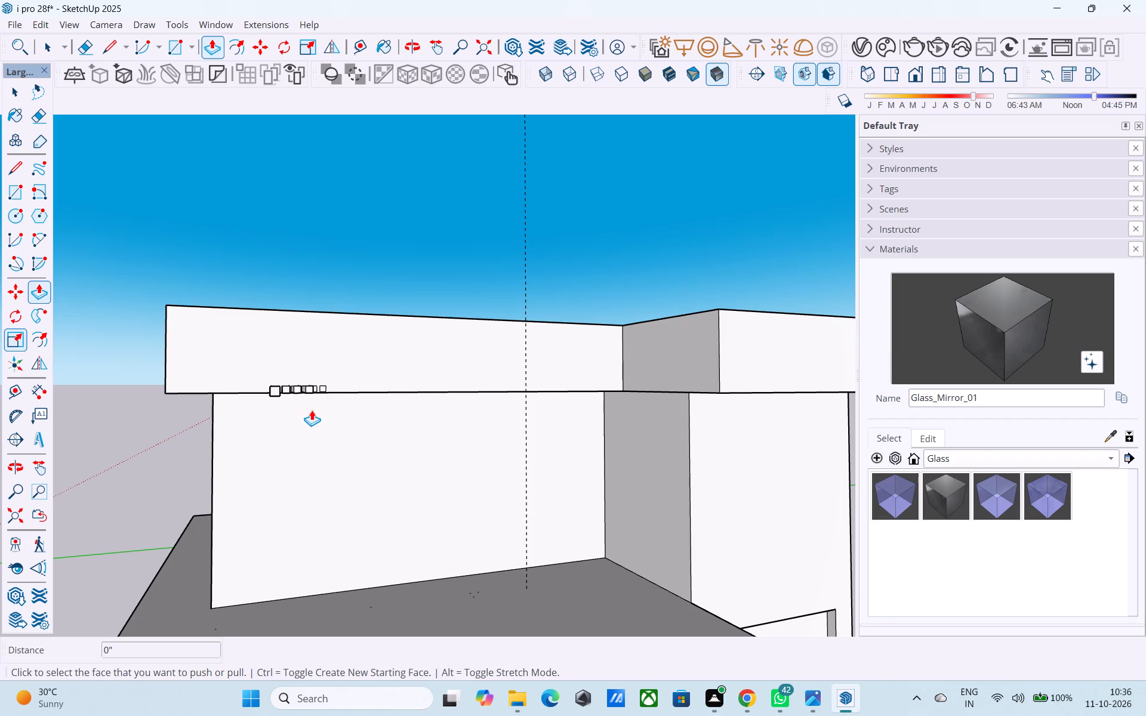
pyautogui.hotkey('ctrl', 'z')
pyautogui.hotkey('ctrl', 'z')
pyautogui.hotkey('ctrl', 'z')
pyautogui.hotkey('ctrl', 'z')
pyautogui.hotkey('ctrl', 'z')
pyautogui.hotkey('ctrl', 'z')
# Undo the remaining small squares on the parapet face until the face is plain again.
pyautogui.keyDown('ctrl'); pyautogui.scroll(1, 314, 408); pyautogui.keyUp('ctrl')
pyautogui.keyDown('ctrl'); pyautogui.moveTo(314, 408); pyautogui.dragTo(318, 499, button='middle'); pyautogui.keyUp('ctrl')
pyautogui.keyDown('ctrl'); pyautogui.scroll(4, 301, 405); pyautogui.keyUp('ctrl')
pyautogui.hotkey('ctrl', 'z')
pyautogui.hotkey('ctrl', 'z')
pyautogui.hotkey('ctrl', 'z')
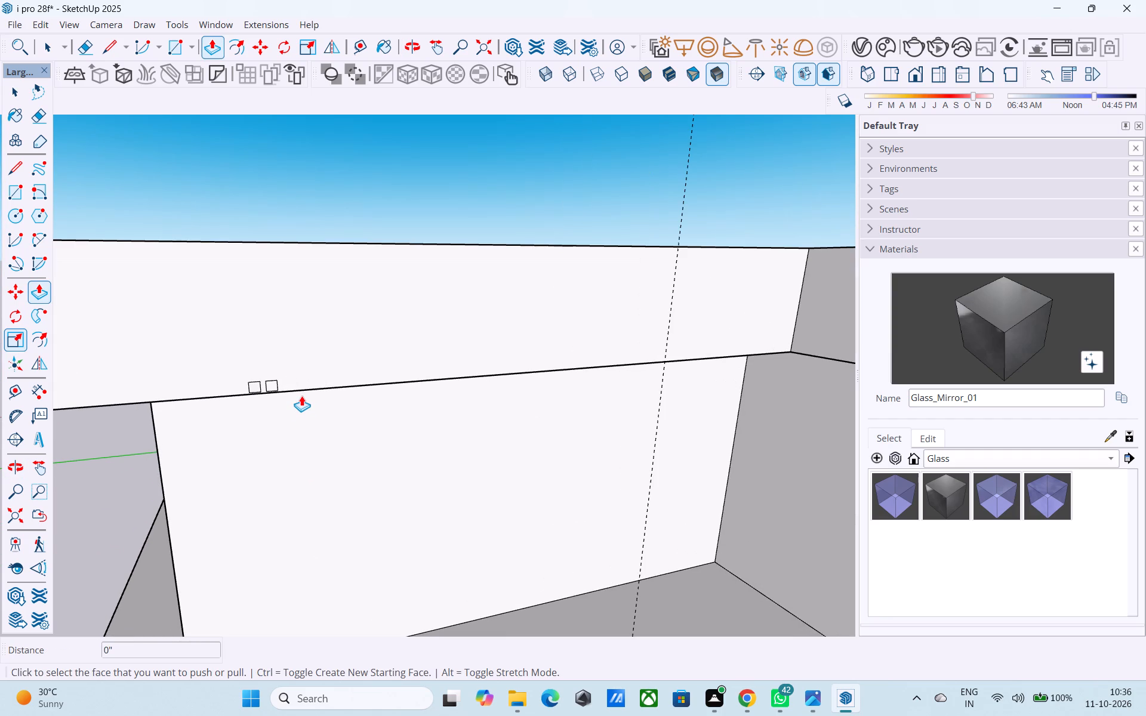
pyautogui.hotkey('ctrl', 'z')
pyautogui.hotkey('ctrl', 'z')
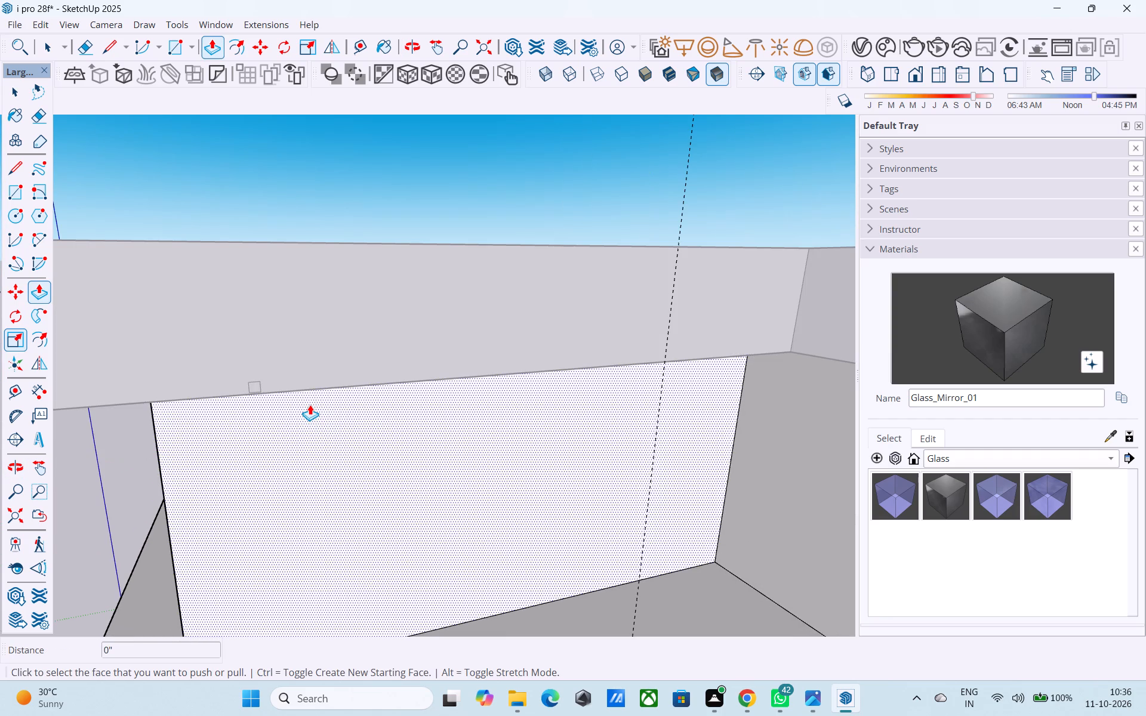
pyautogui.hotkey('ctrl', 'z')
pyautogui.hotkey('ctrl', 'z')
pyautogui.press('space')
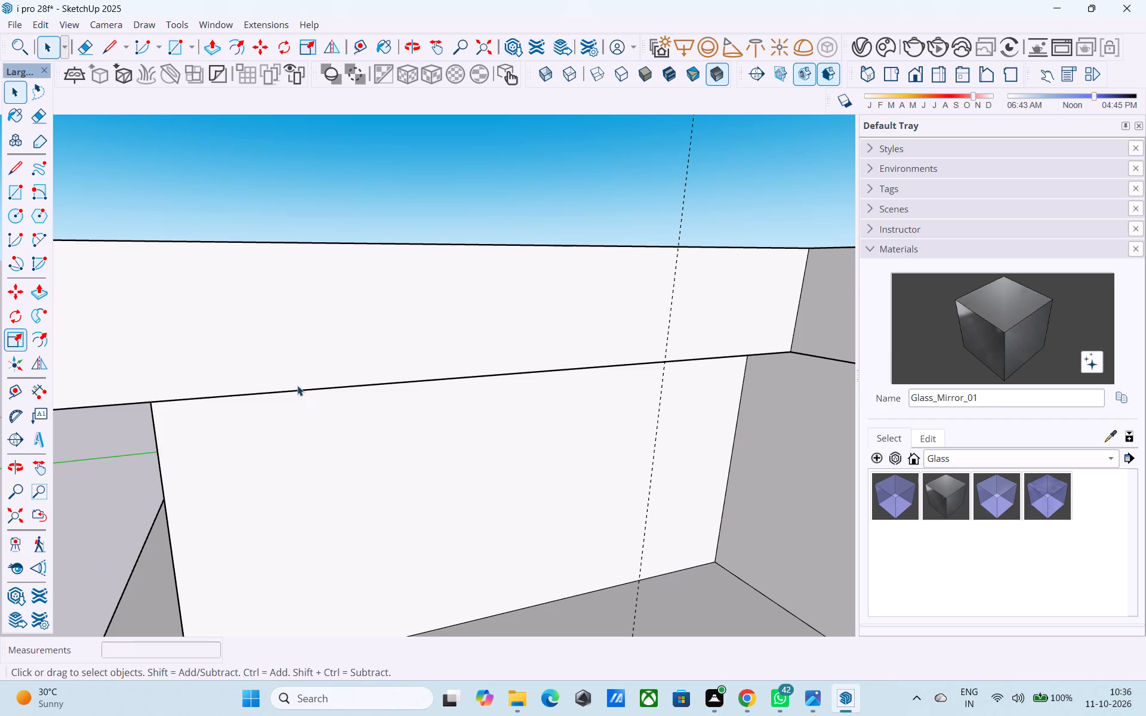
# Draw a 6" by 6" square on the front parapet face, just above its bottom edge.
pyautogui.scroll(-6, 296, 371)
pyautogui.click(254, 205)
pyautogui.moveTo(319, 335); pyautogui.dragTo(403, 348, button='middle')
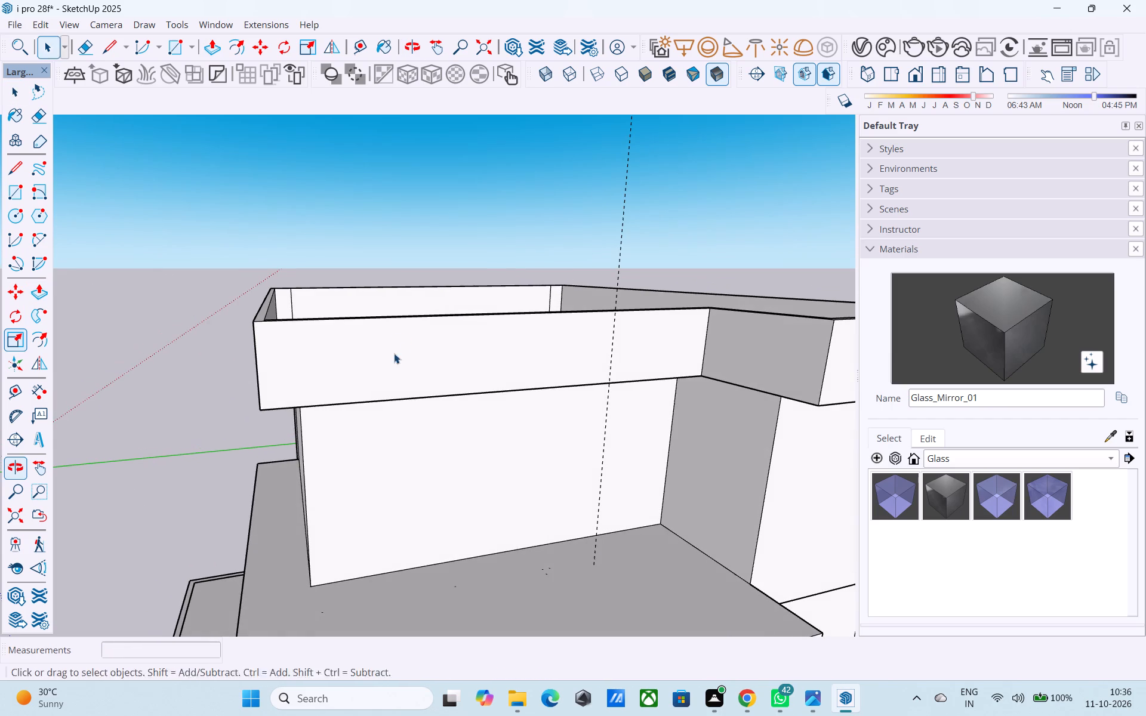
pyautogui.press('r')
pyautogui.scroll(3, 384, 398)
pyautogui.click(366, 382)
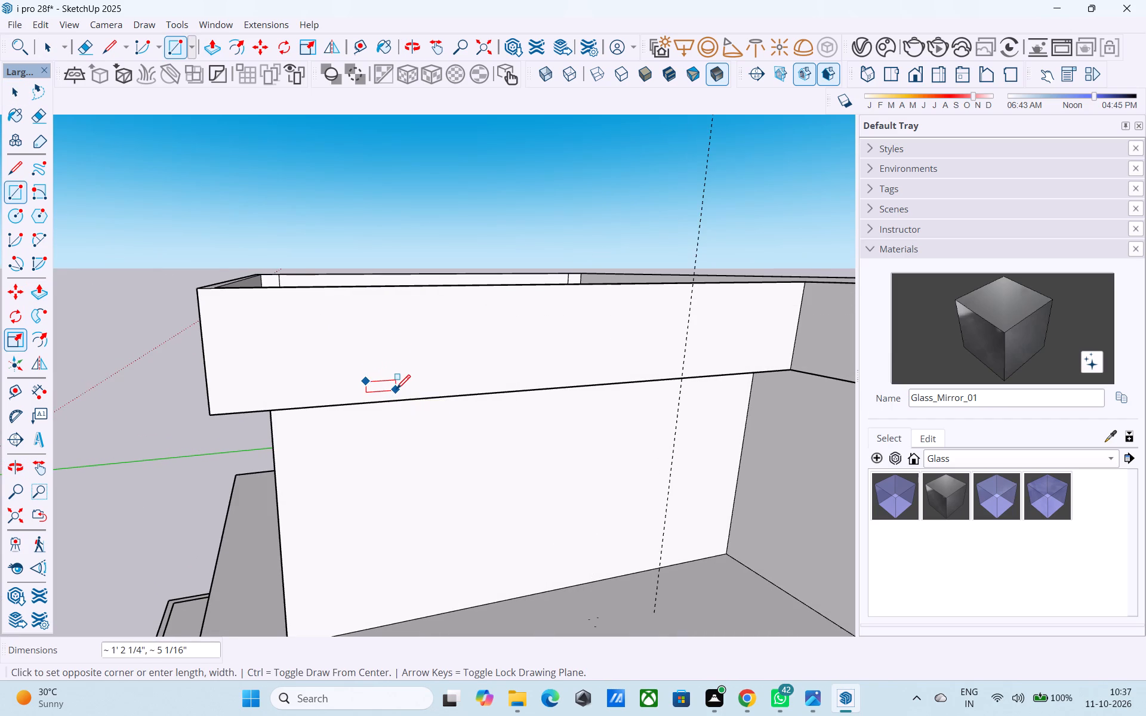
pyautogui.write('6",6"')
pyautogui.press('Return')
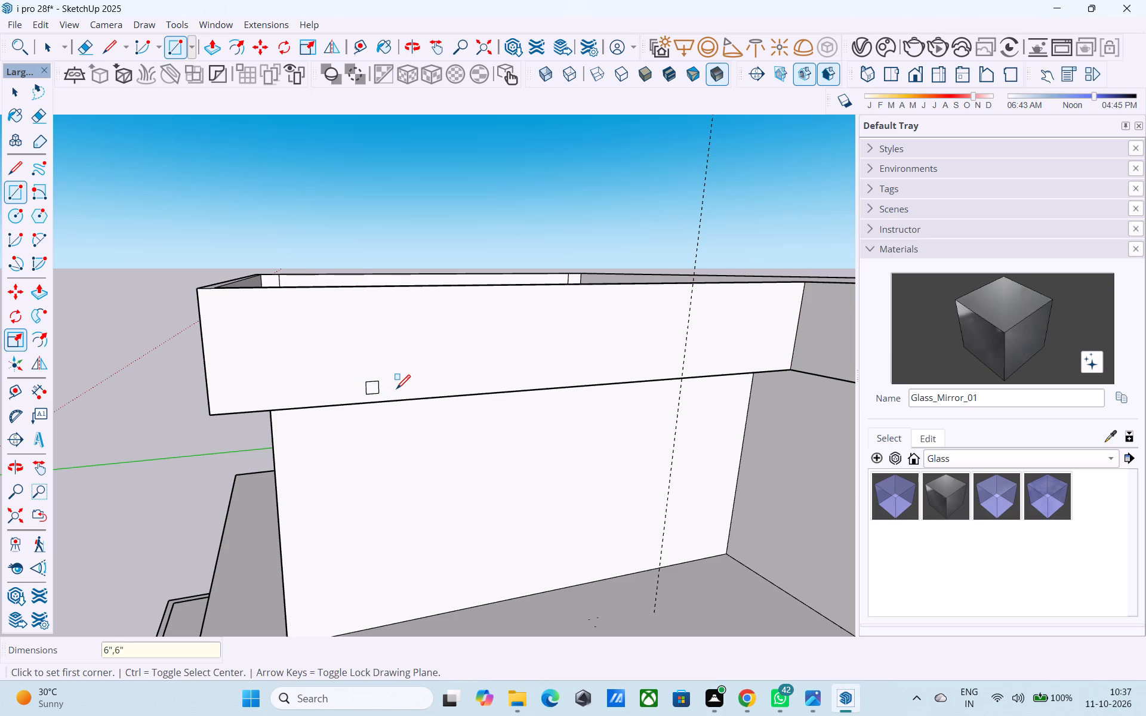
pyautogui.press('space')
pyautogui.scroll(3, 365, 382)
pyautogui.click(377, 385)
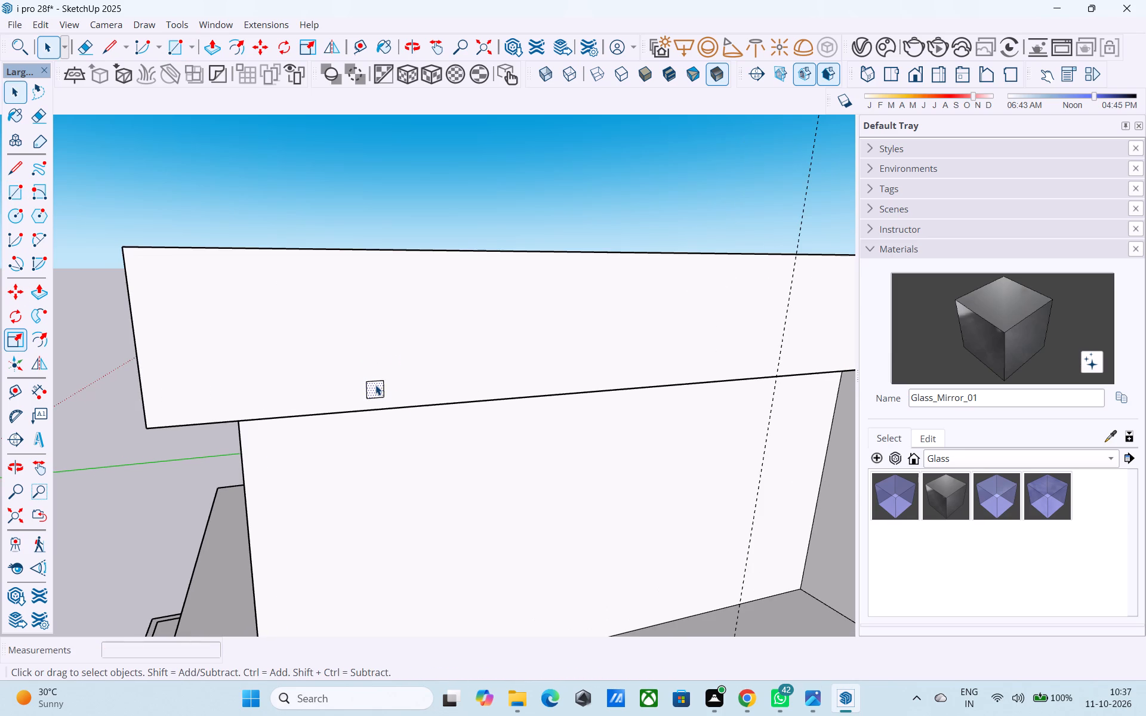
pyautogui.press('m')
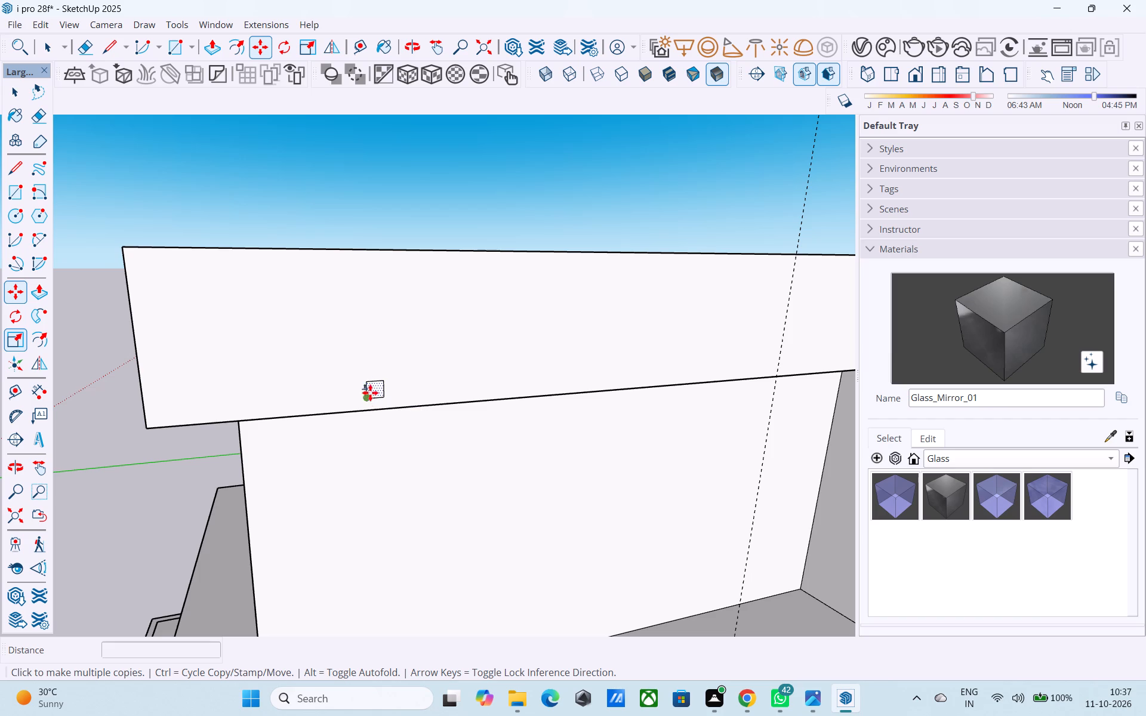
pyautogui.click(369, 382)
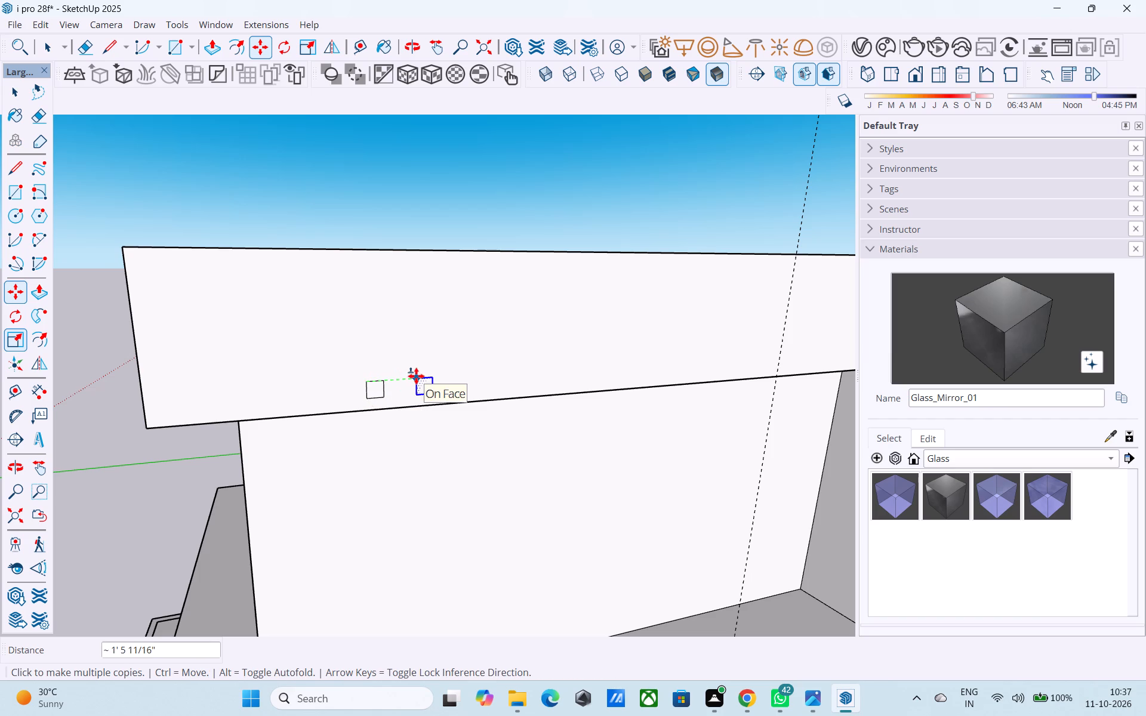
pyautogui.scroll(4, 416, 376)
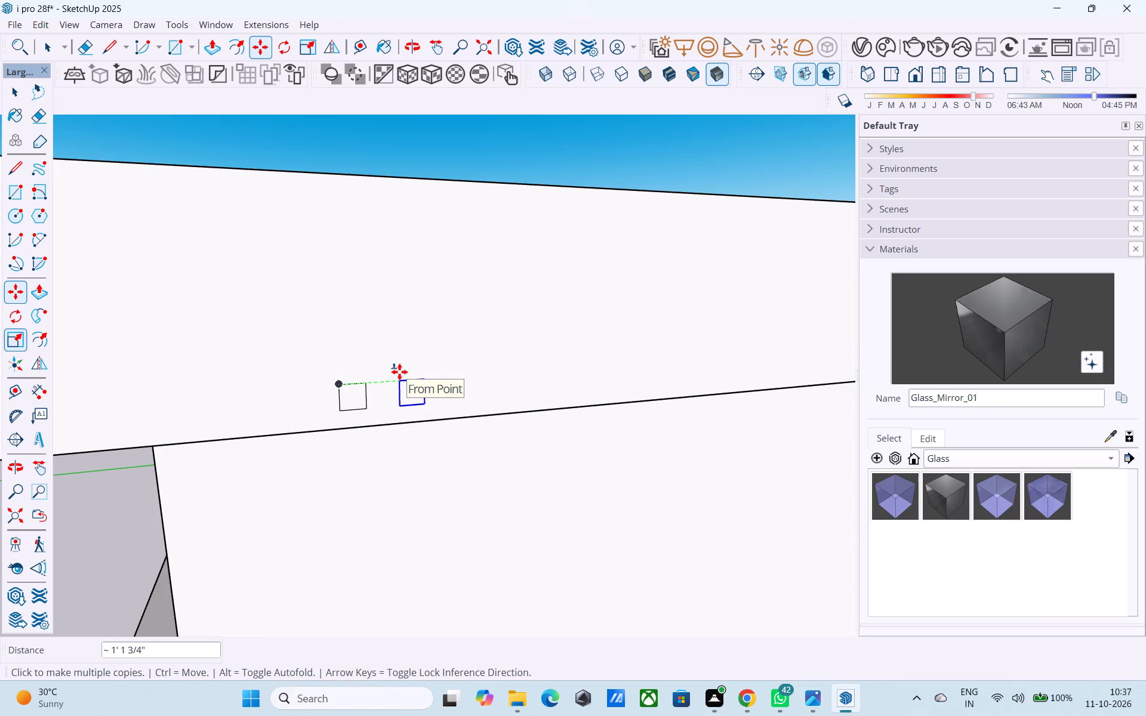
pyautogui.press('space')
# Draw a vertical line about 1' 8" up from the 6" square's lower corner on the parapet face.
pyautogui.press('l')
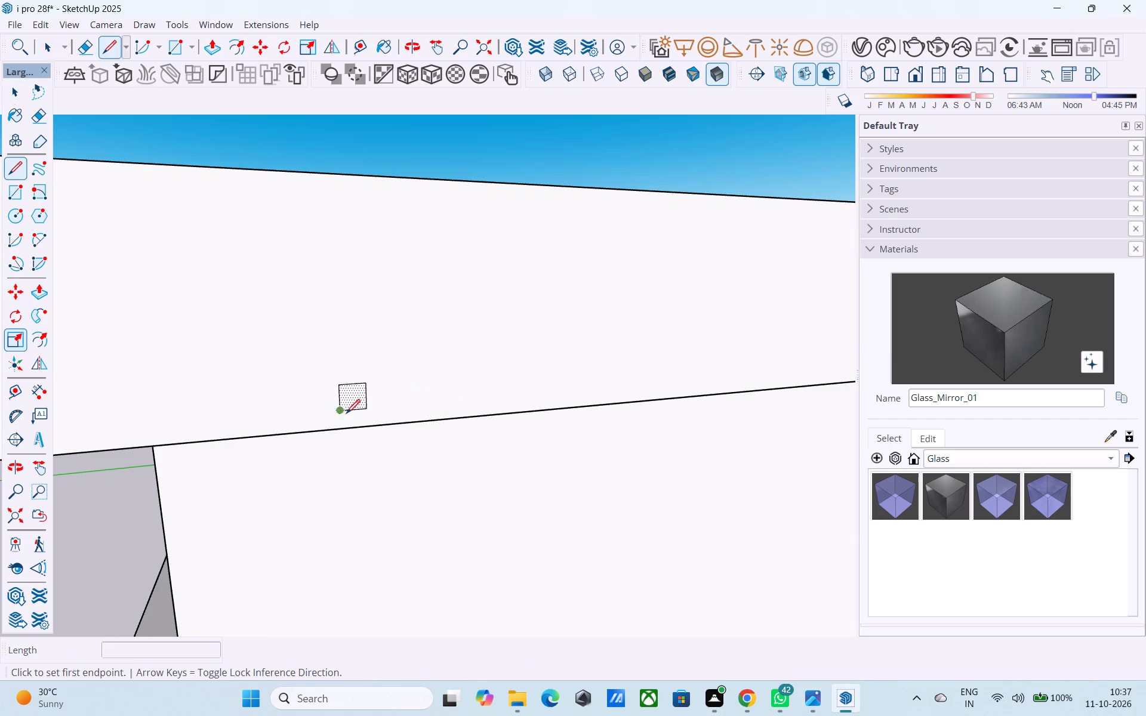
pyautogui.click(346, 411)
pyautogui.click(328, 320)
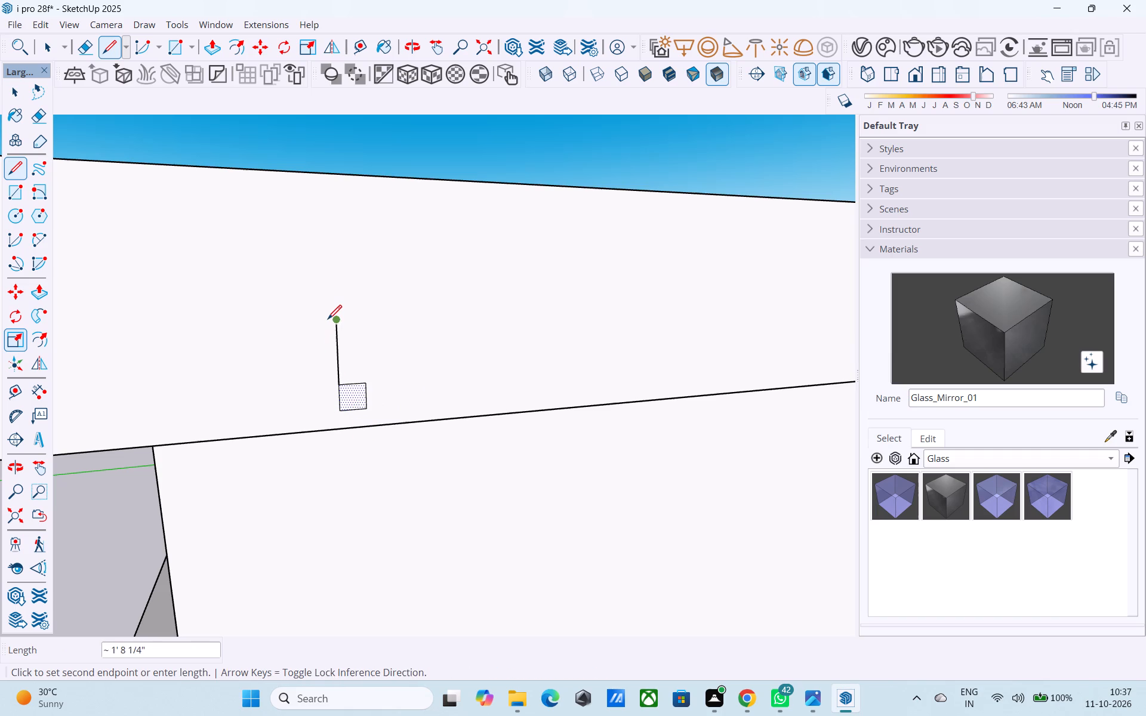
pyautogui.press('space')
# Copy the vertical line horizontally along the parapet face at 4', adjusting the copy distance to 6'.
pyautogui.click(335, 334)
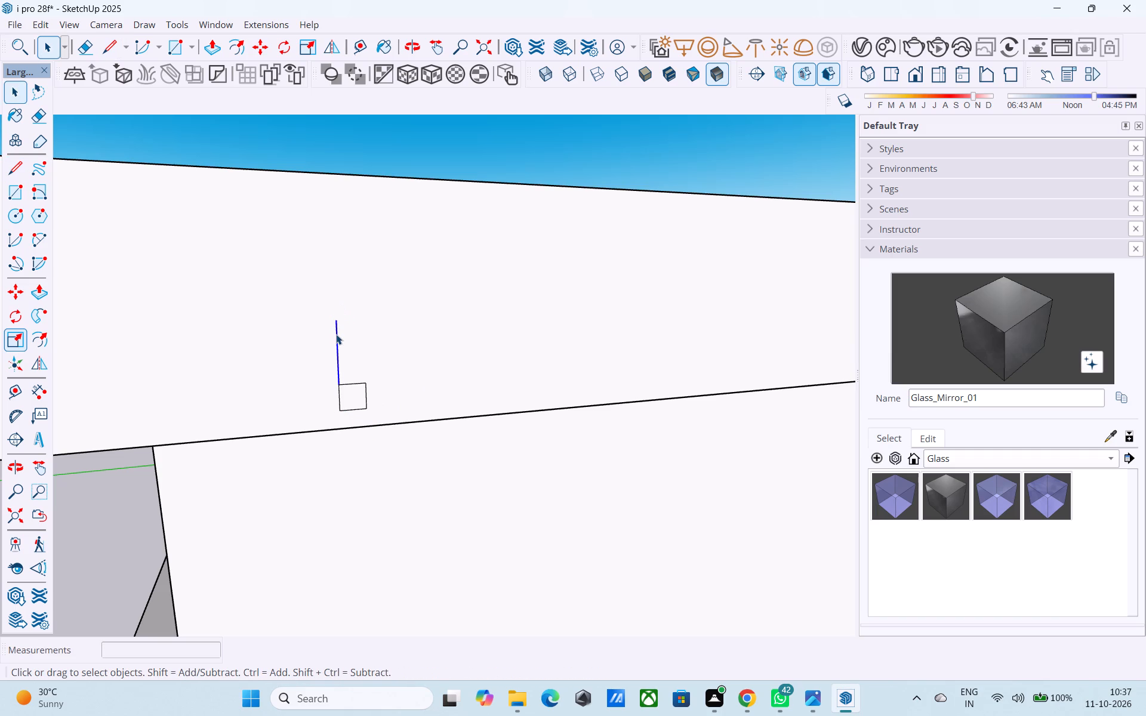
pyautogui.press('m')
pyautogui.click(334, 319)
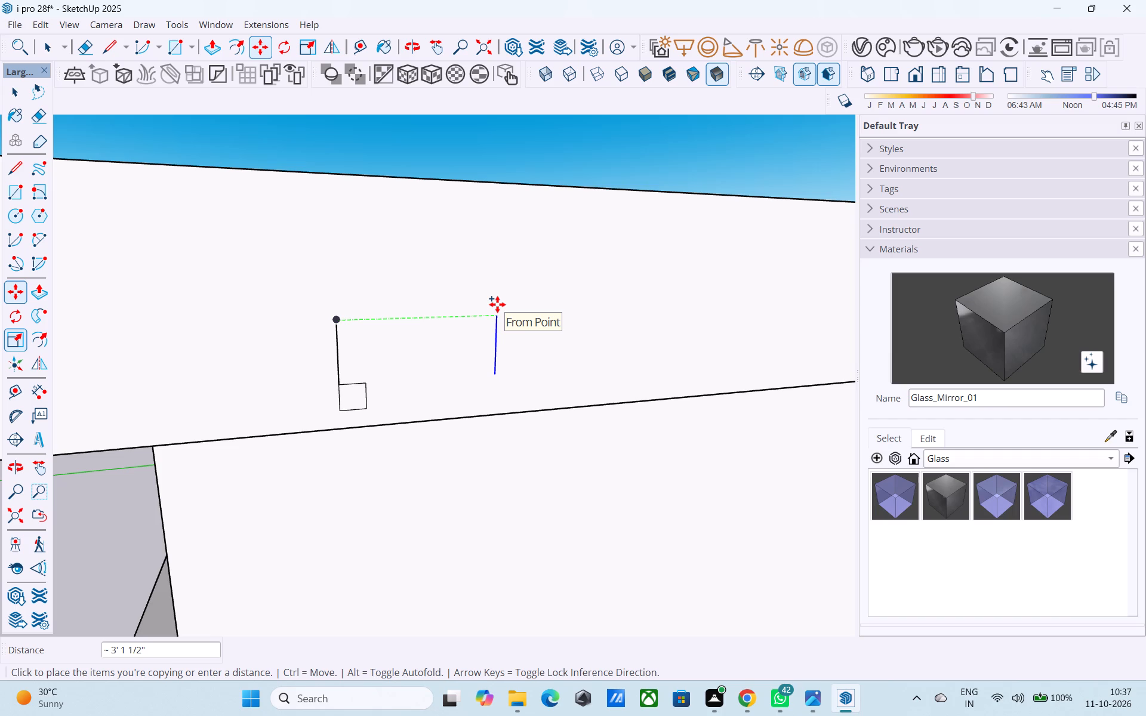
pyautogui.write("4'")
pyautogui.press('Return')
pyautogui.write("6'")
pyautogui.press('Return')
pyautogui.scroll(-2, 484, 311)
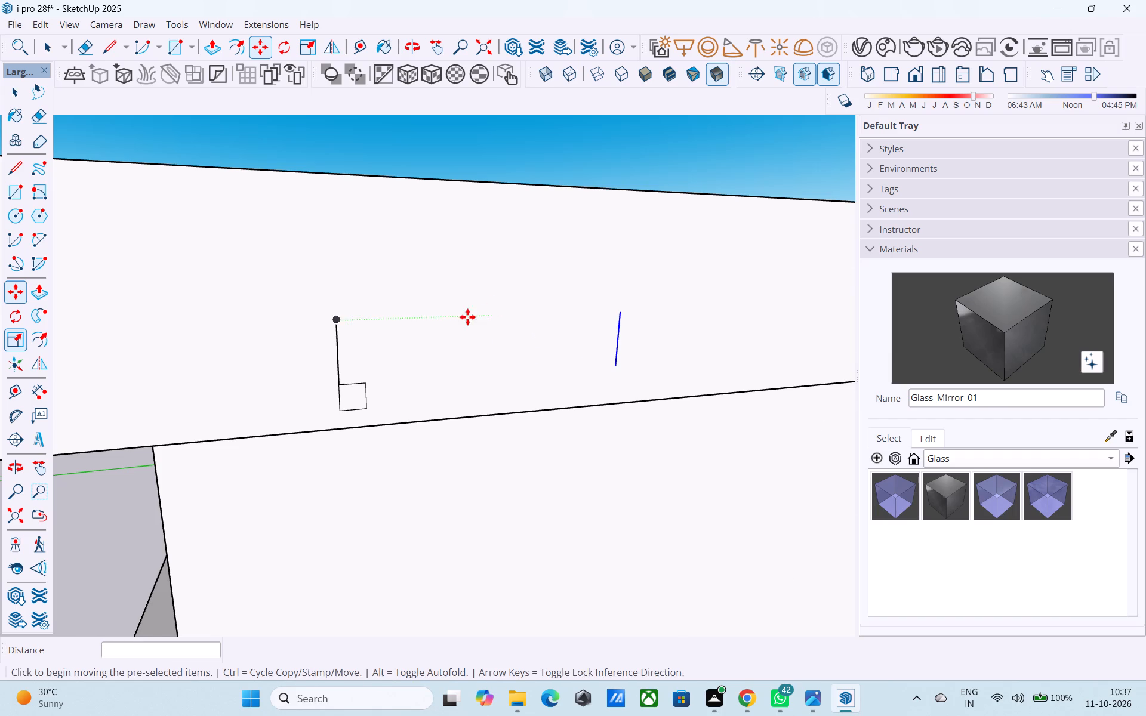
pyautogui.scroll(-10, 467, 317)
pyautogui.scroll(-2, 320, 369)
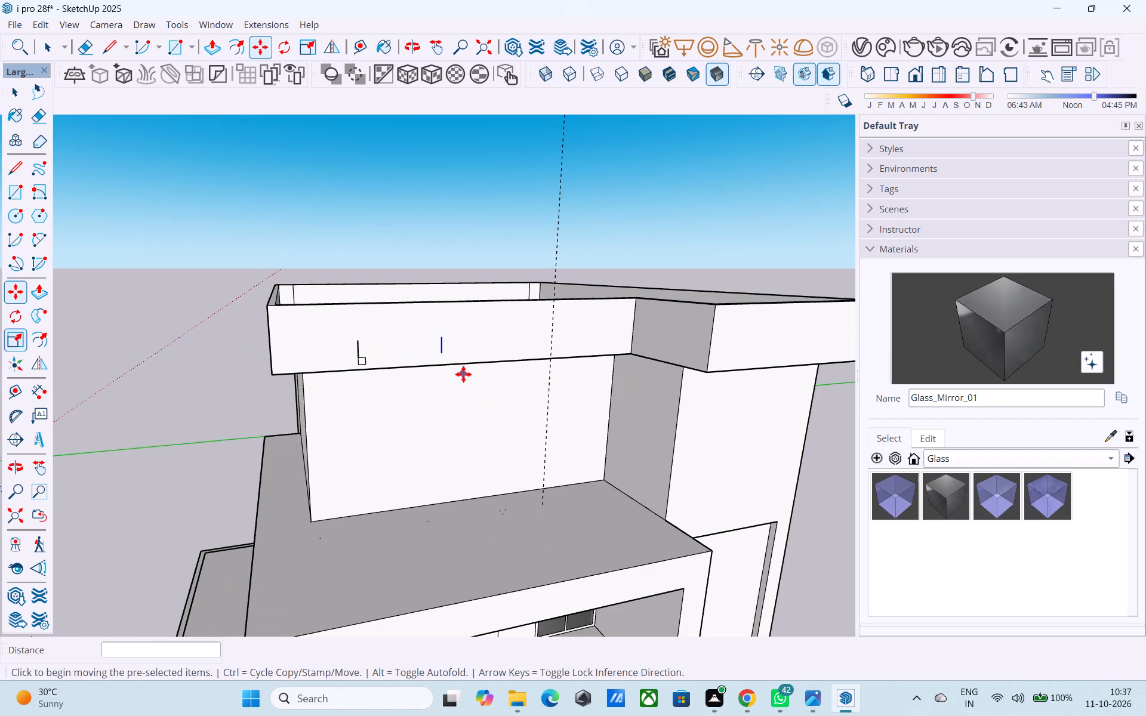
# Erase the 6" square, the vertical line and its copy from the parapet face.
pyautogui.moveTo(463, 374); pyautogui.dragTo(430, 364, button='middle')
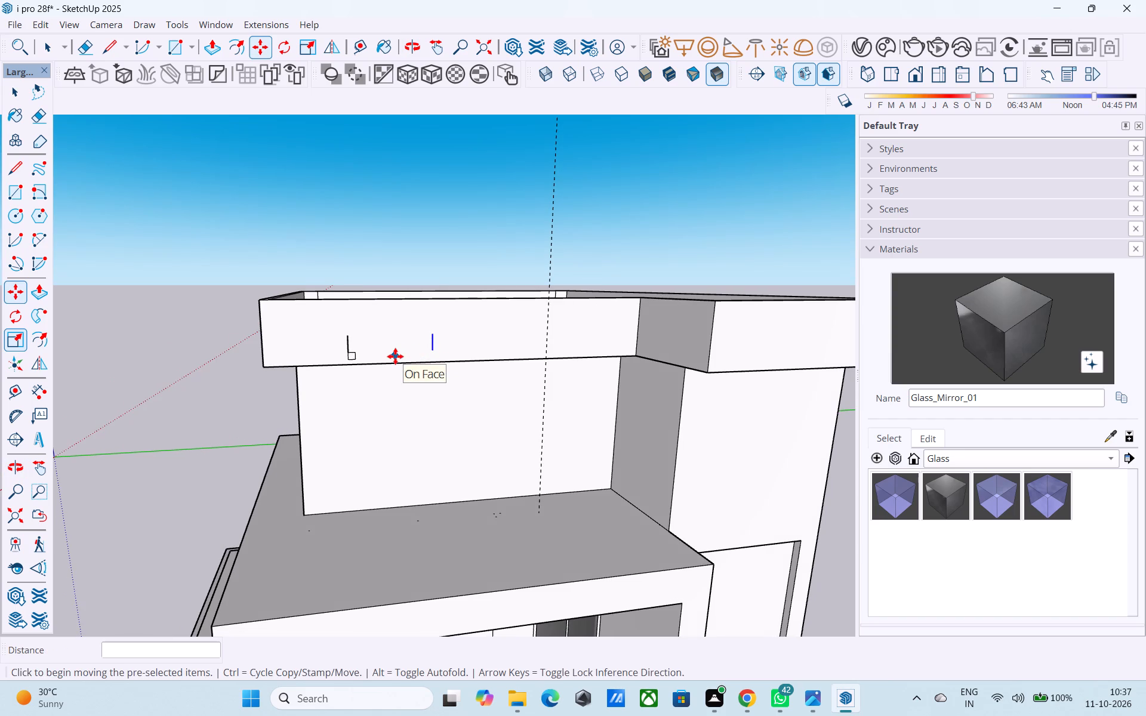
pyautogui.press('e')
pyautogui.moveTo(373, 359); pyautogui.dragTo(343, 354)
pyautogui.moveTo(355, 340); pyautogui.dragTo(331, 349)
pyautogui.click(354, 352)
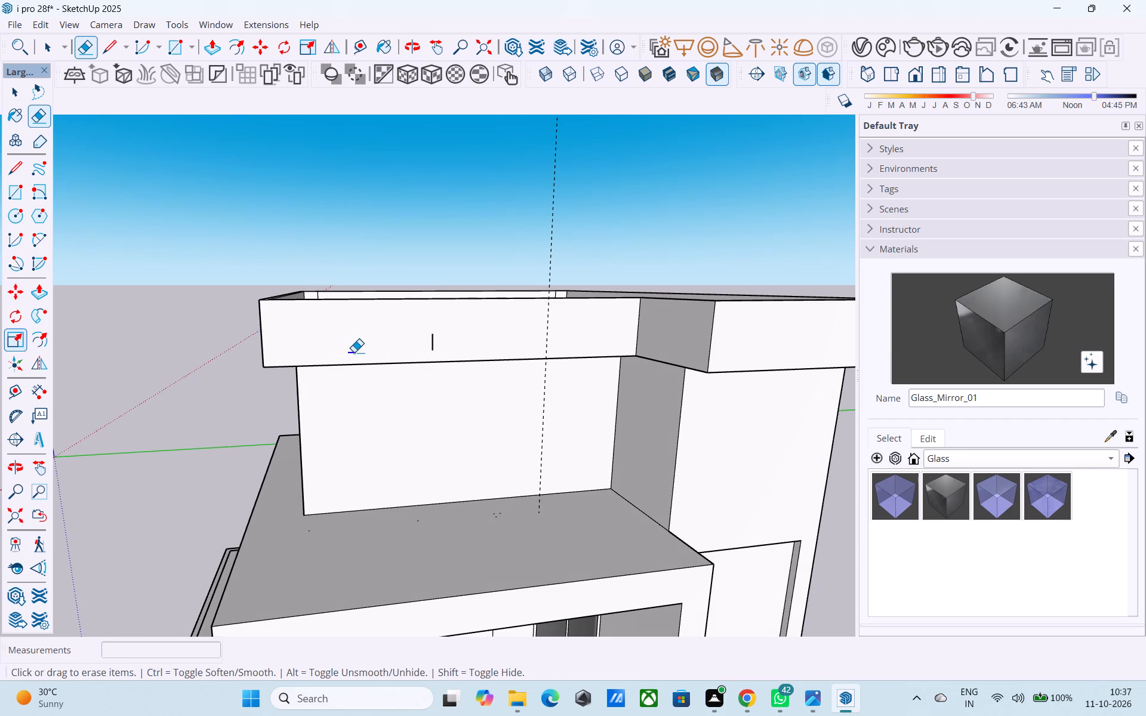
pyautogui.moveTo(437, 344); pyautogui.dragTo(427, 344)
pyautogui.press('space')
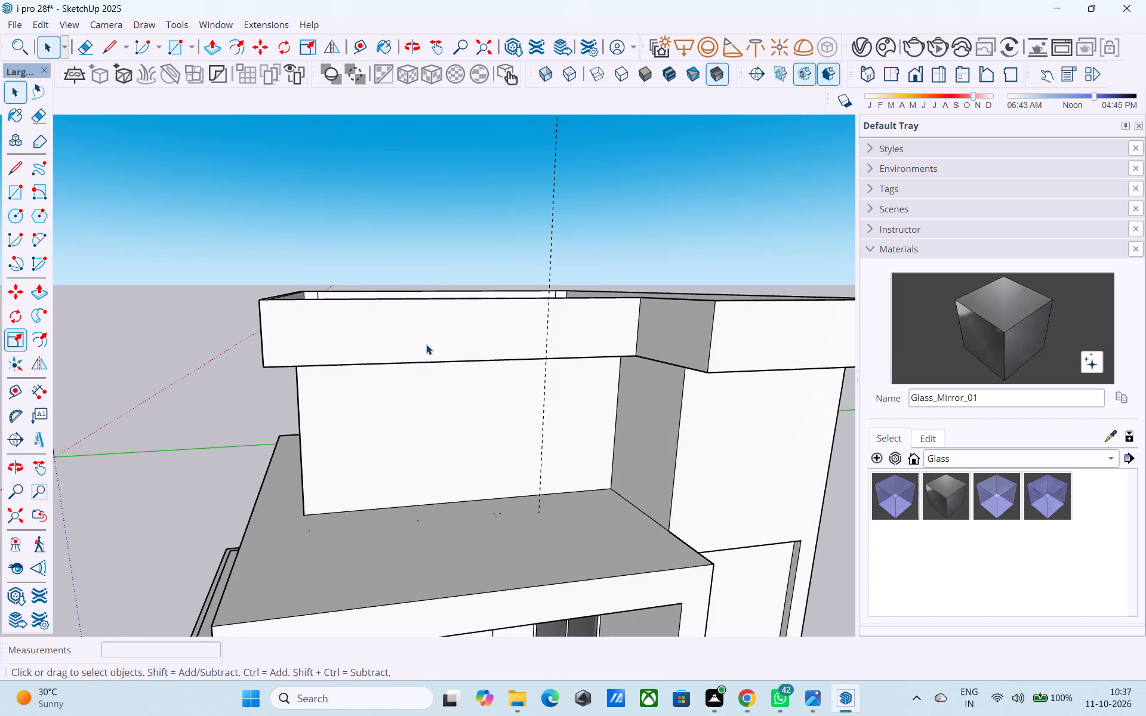
# Draw a short vertical line upward from the front parapet face's bottom edge, ending partway up the face.
pyautogui.moveTo(400, 362); pyautogui.dragTo(378, 368, button='middle')
pyautogui.scroll(3, 363, 378)
pyautogui.press('l')
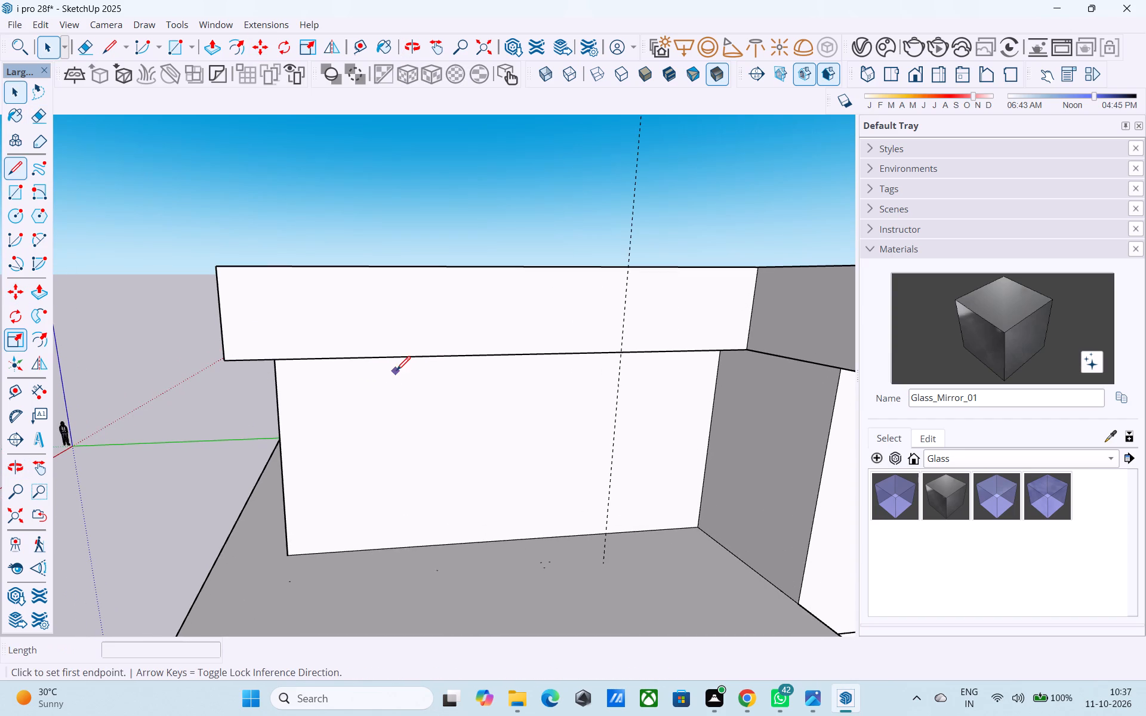
pyautogui.click(398, 359)
pyautogui.click(398, 313)
pyautogui.press('space')
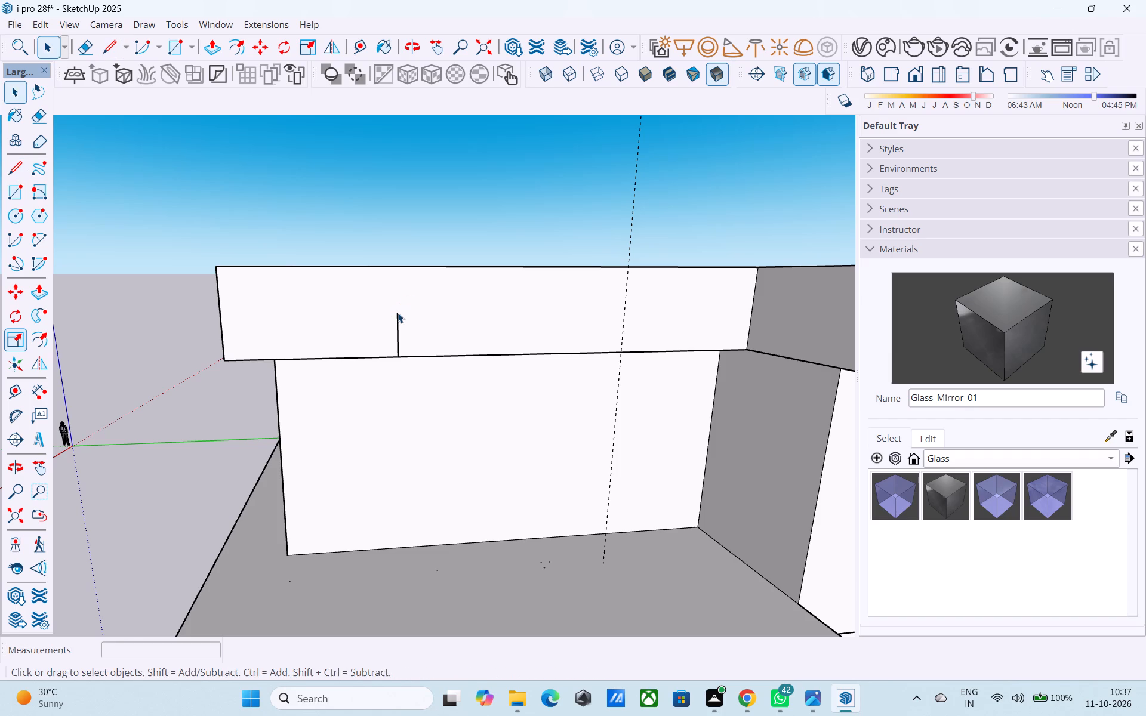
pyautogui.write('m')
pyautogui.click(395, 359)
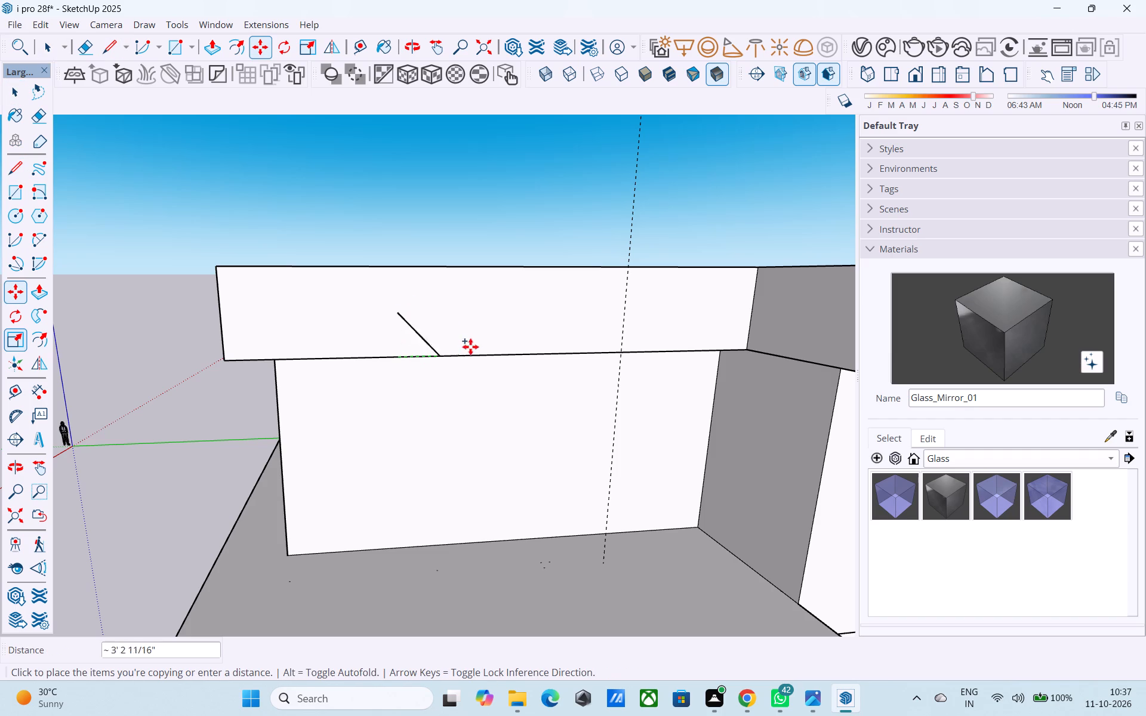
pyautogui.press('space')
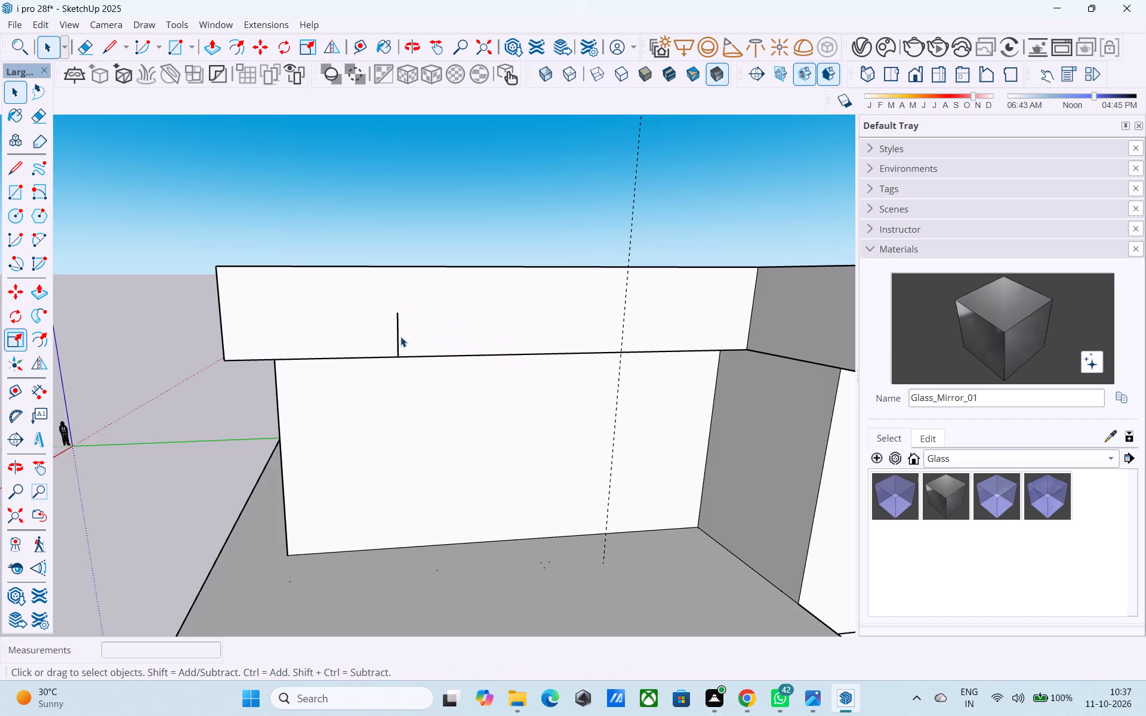
# Copy the short vertical line 8' along the parapet's bottom edge, toward the inner corner.
pyautogui.click(397, 334)
pyautogui.press('m')
pyautogui.click(401, 356)
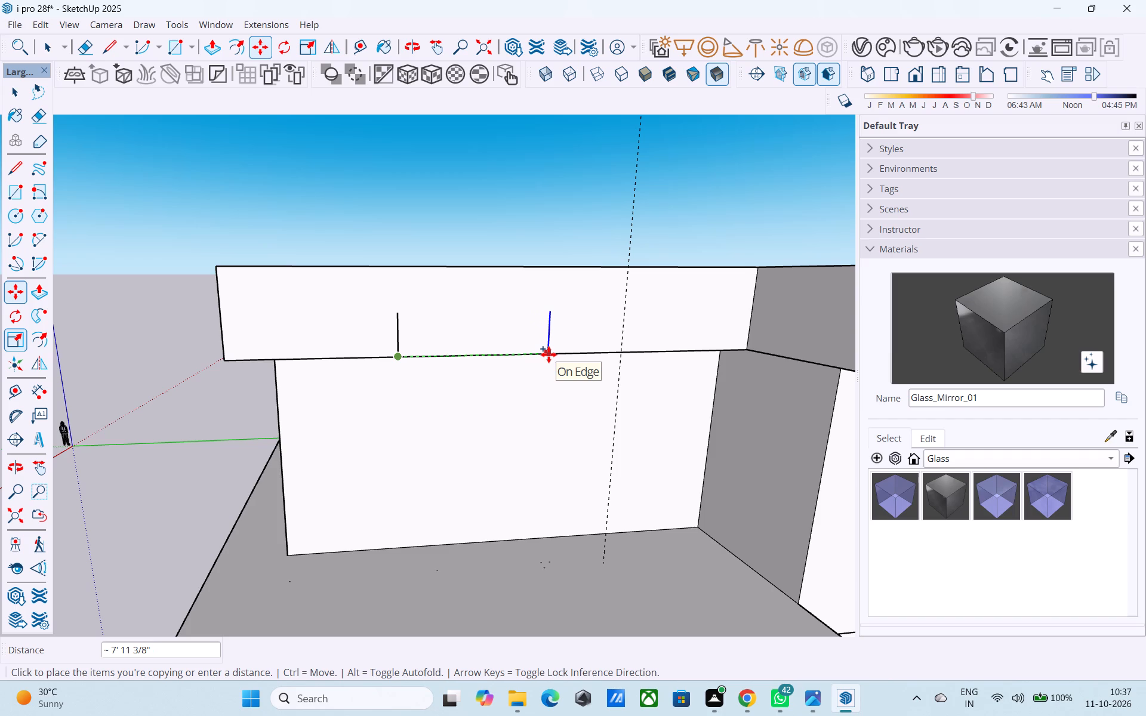
pyautogui.write("8'")
pyautogui.press('Return')
pyautogui.press('space')
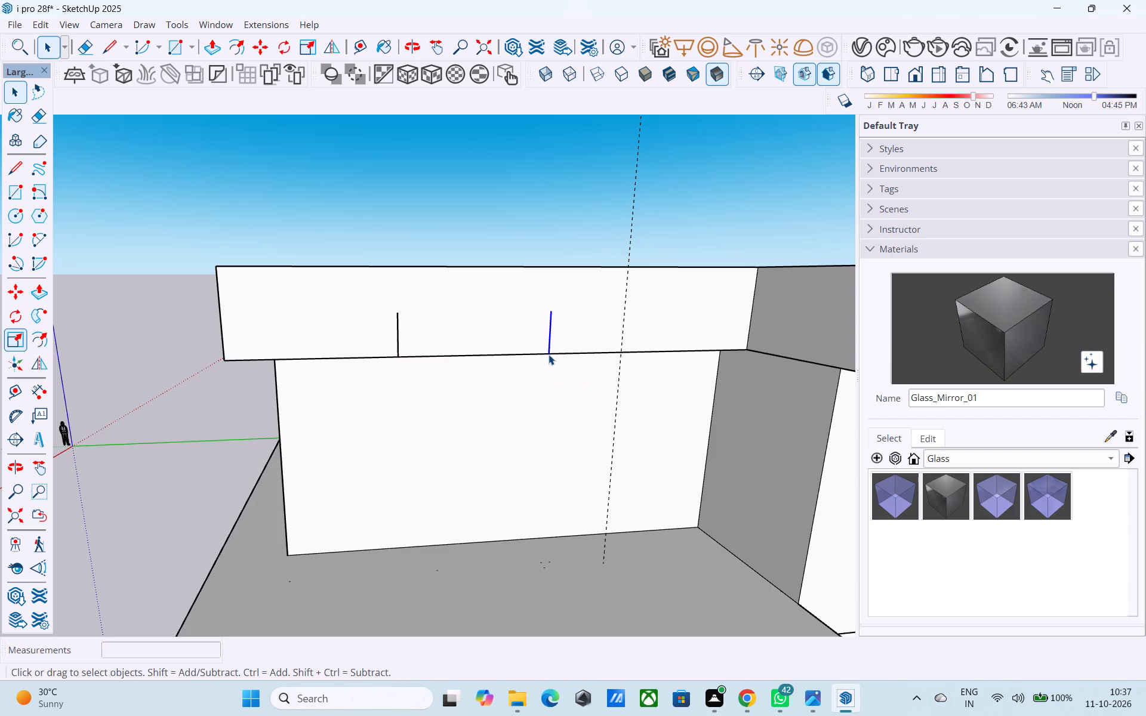
# Draw an 8" by 8" square on the parapet face from the base of the first vertical line.
pyautogui.press('r')
pyautogui.scroll(8, 412, 353)
pyautogui.click(386, 359)
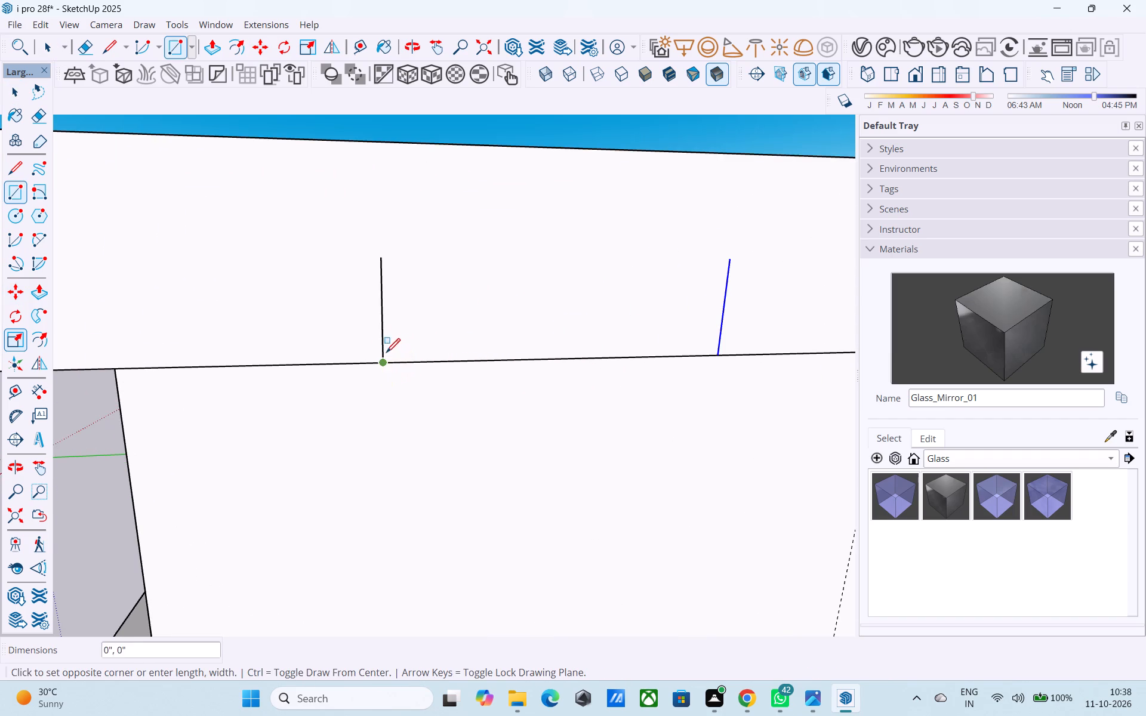
pyautogui.write('8",8"')
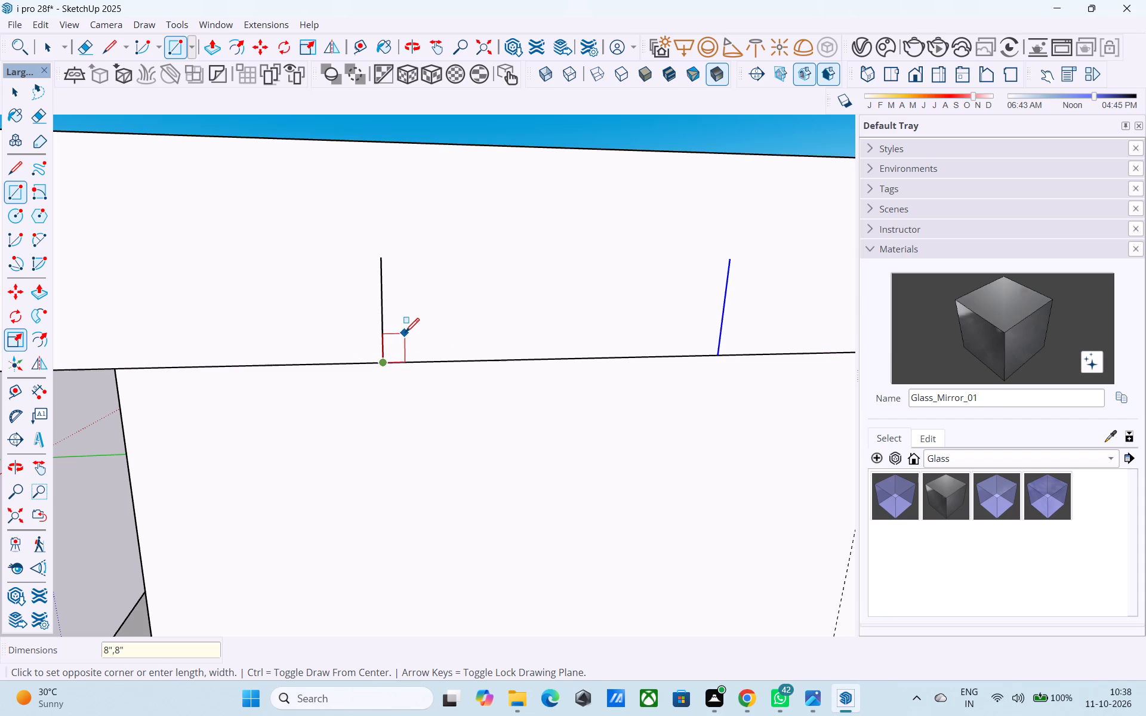
pyautogui.press('Return')
# Copy the 8" square along the parapet's bottom edge to the inside of the second vertical line, divided into 6 equal spacings.
pyautogui.press('space')
pyautogui.click(402, 344)
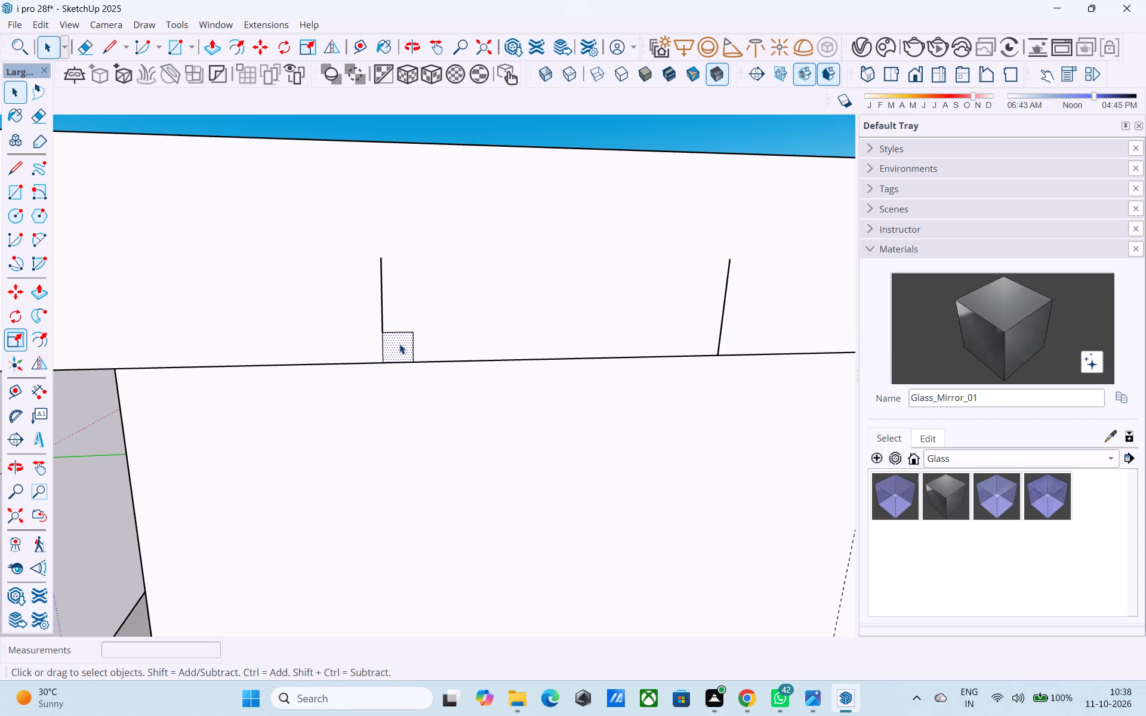
pyautogui.press('m')
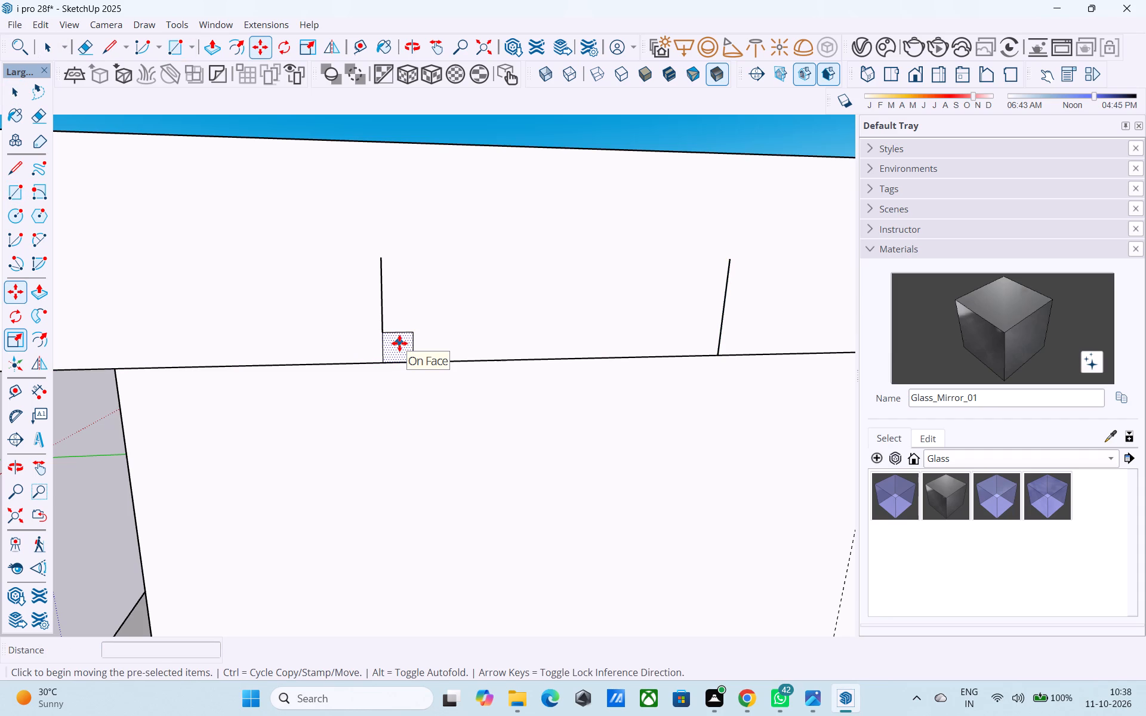
pyautogui.click(384, 363)
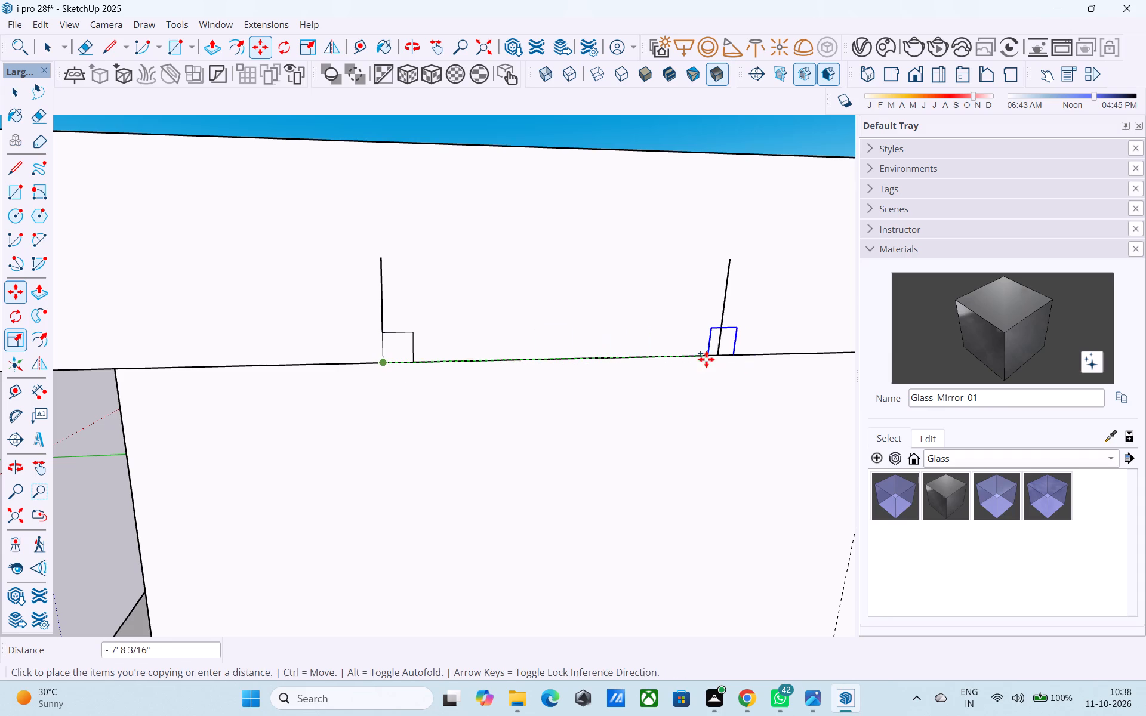
pyautogui.click(692, 351)
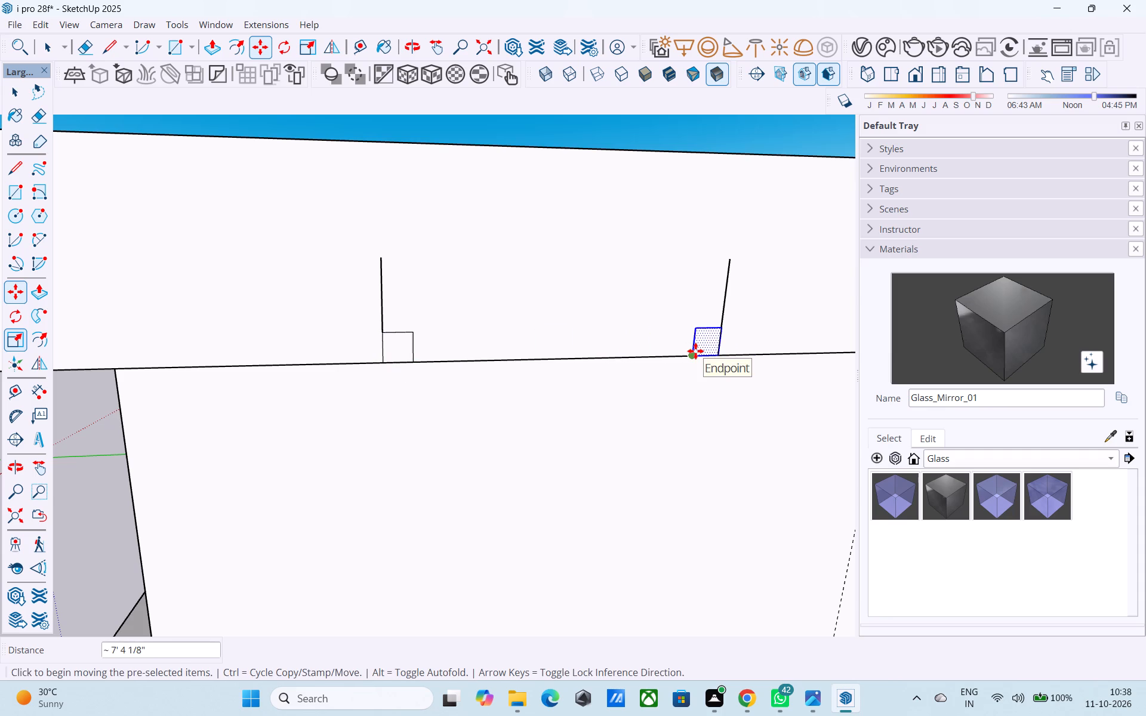
pyautogui.press('/')
pyautogui.press('6')
pyautogui.press('Return')
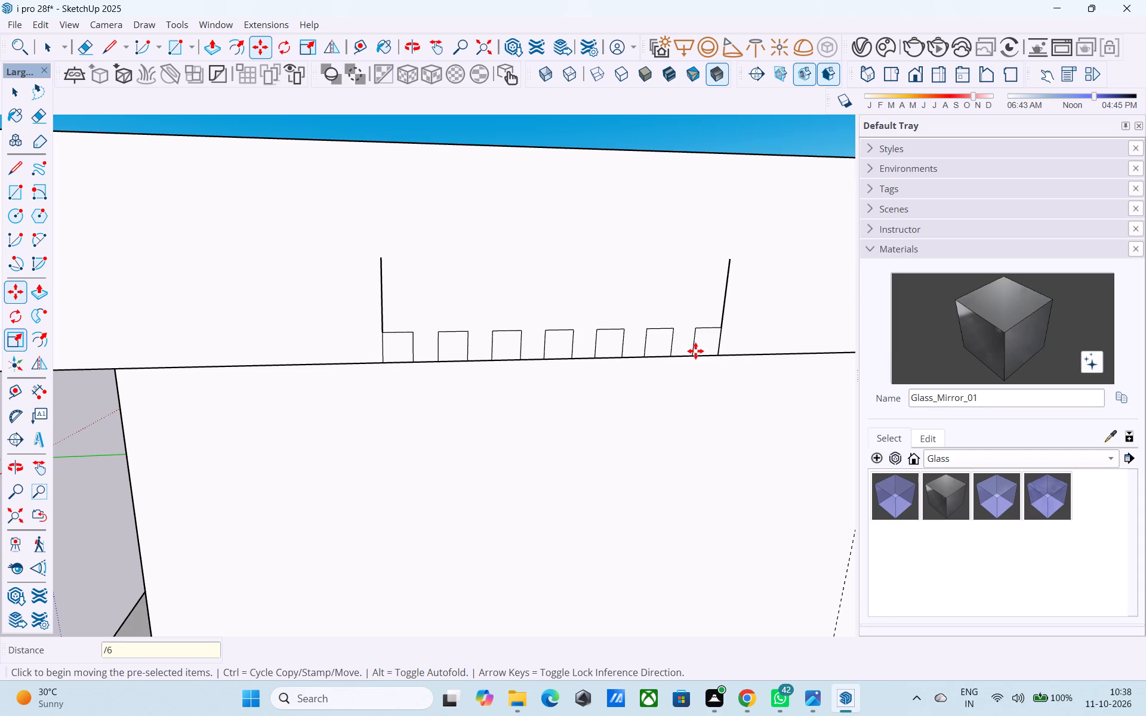
pyautogui.press('space')
# Erase the two vertical guide lines above the first and last squares on the parapet face.
pyautogui.scroll(-12, 638, 332)
pyautogui.scroll(1, 458, 307)
pyautogui.scroll(-3, 403, 316)
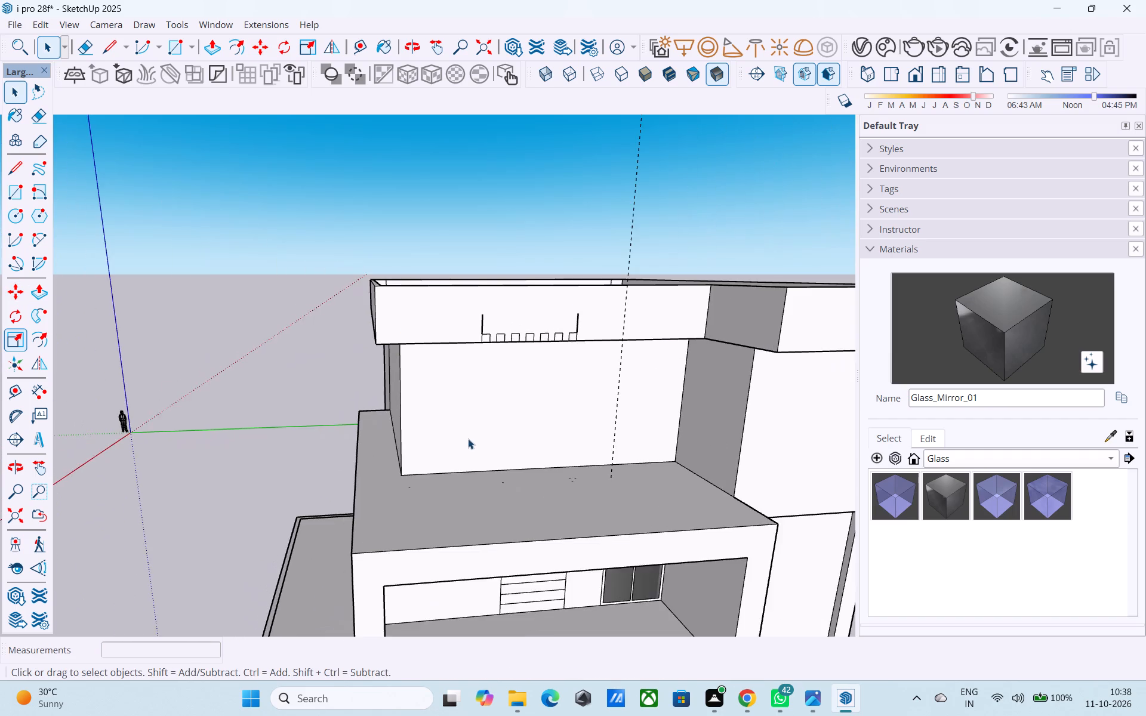
pyautogui.moveTo(474, 450); pyautogui.dragTo(485, 532, button='middle')
pyautogui.scroll(4, 493, 430)
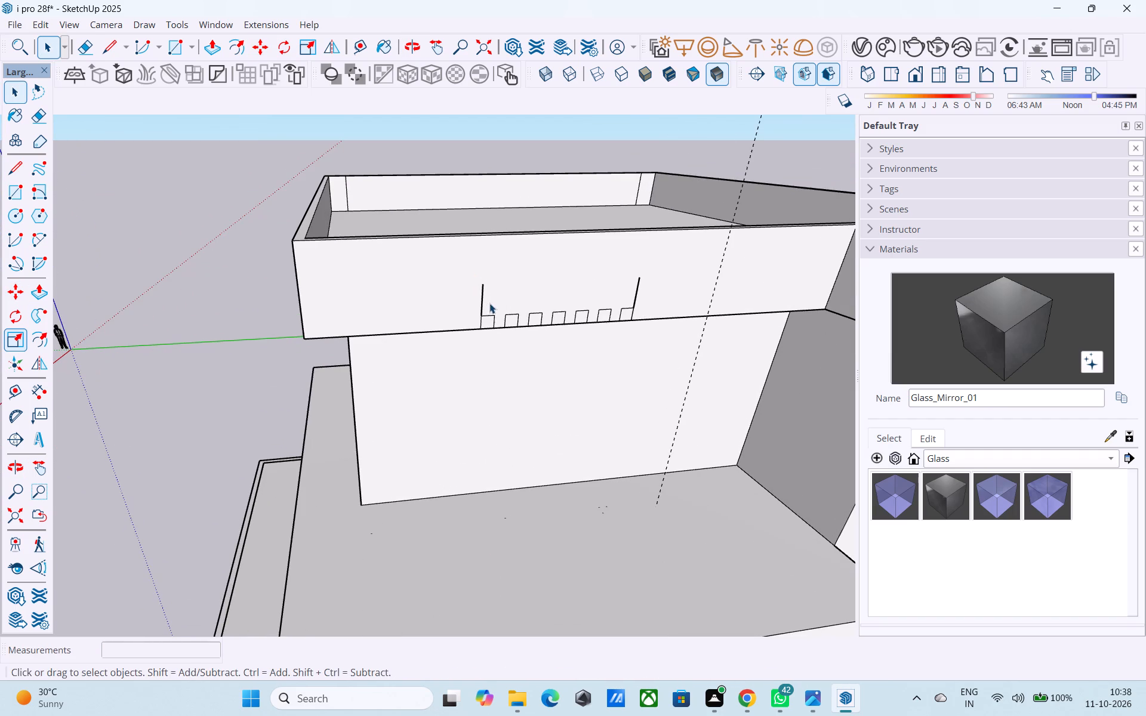
pyautogui.press('e')
pyautogui.moveTo(486, 297); pyautogui.dragTo(458, 293)
pyautogui.click(634, 294)
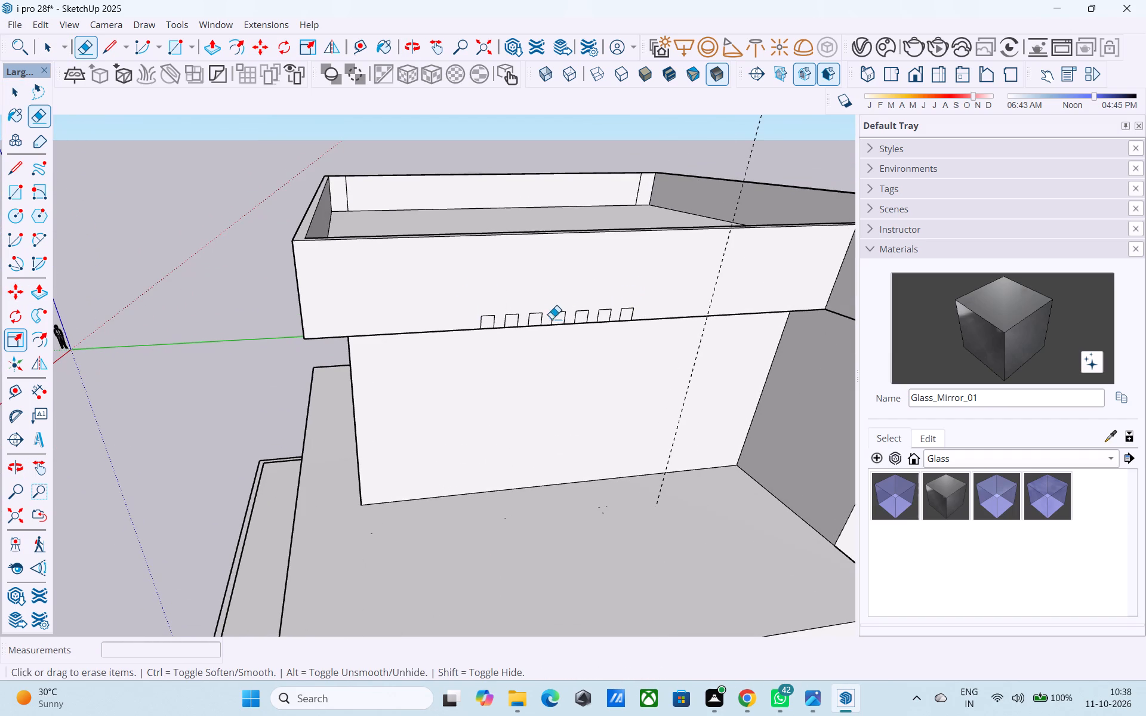
# Extrude the first square outward 9' 9", in line with the front edge of the roof slab below.
pyautogui.press('space')
pyautogui.click(483, 320)
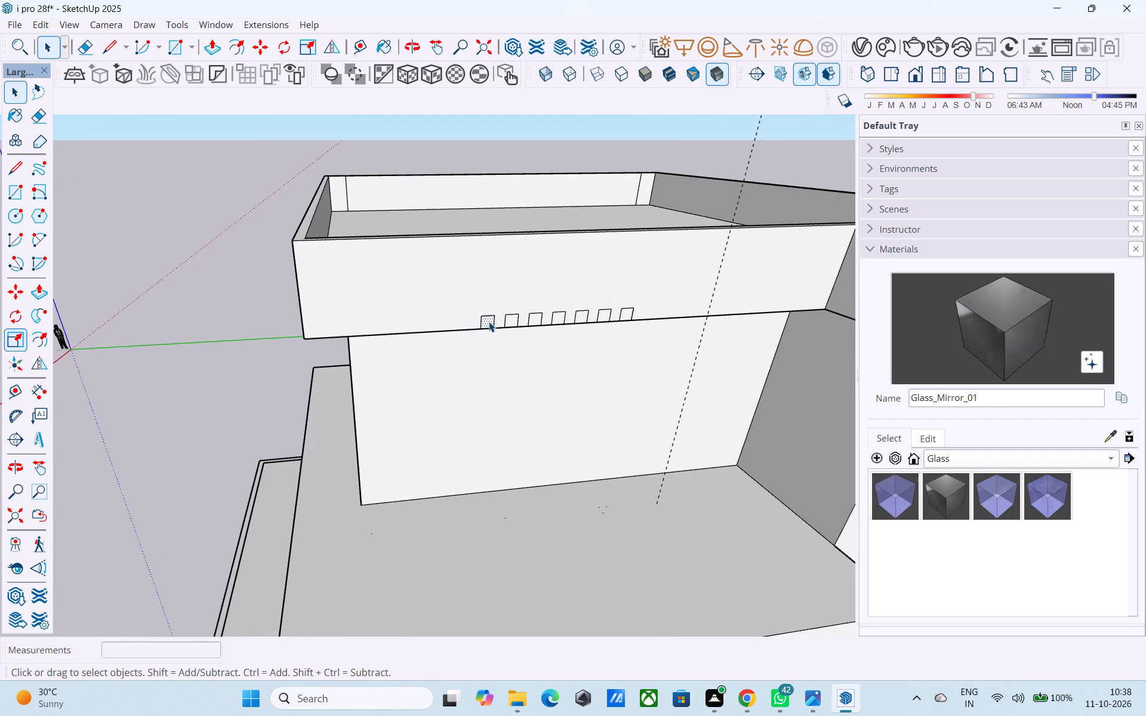
pyautogui.press('p')
pyautogui.click(489, 322)
pyautogui.scroll(-9, 499, 341)
pyautogui.moveTo(506, 388); pyautogui.dragTo(638, 320, button='middle')
pyautogui.scroll(5, 602, 383)
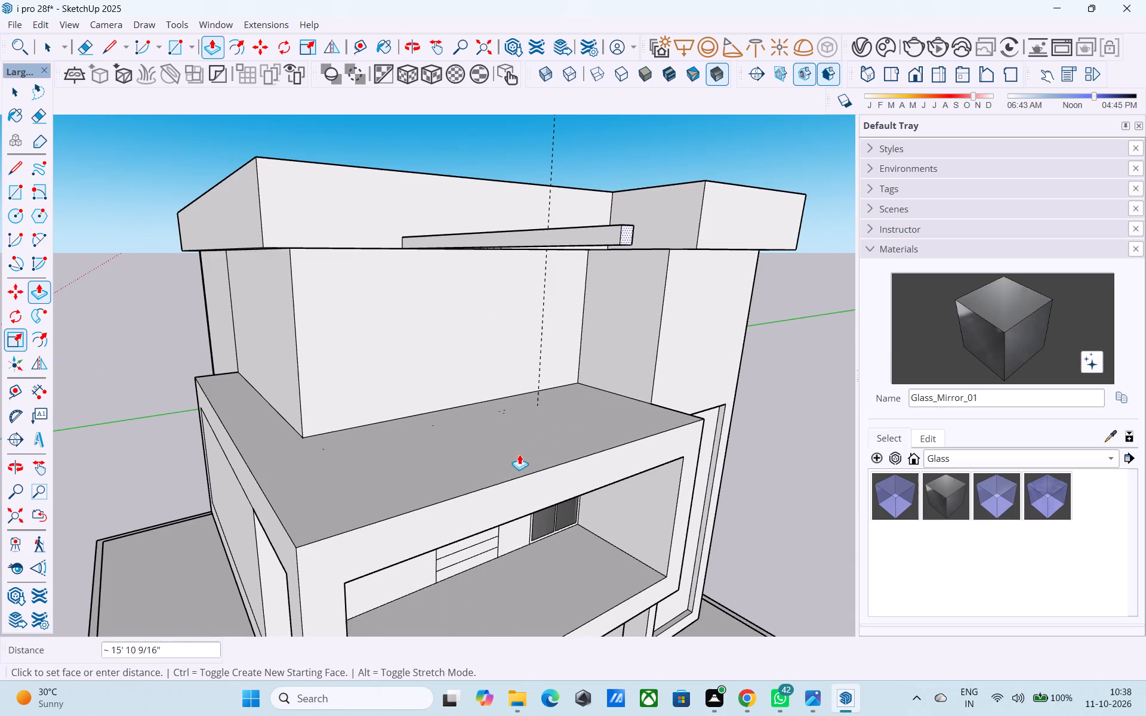
pyautogui.click(489, 488)
# Extrude the second, third and fourth squares outward by the same 9' 9" as the first bar.
pyautogui.moveTo(486, 430); pyautogui.dragTo(381, 468, button='middle')
pyautogui.scroll(6, 457, 316)
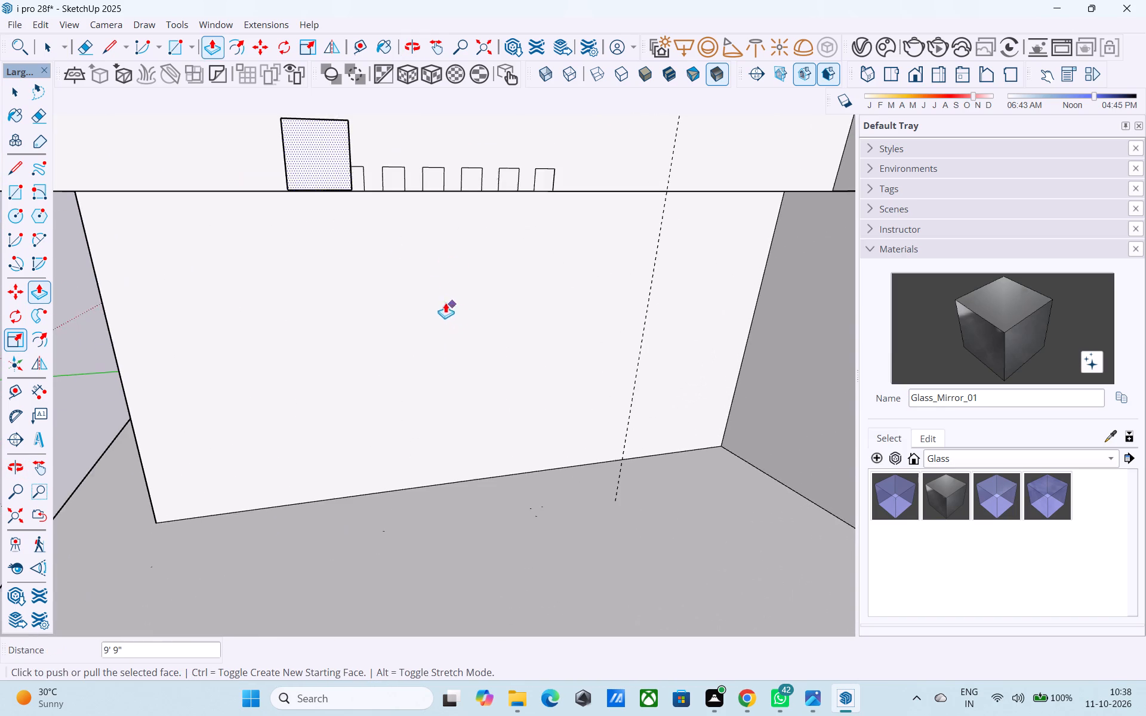
pyautogui.moveTo(374, 191); pyautogui.dragTo(363, 193, button='middle')
pyautogui.press('space')
pyautogui.press('p')
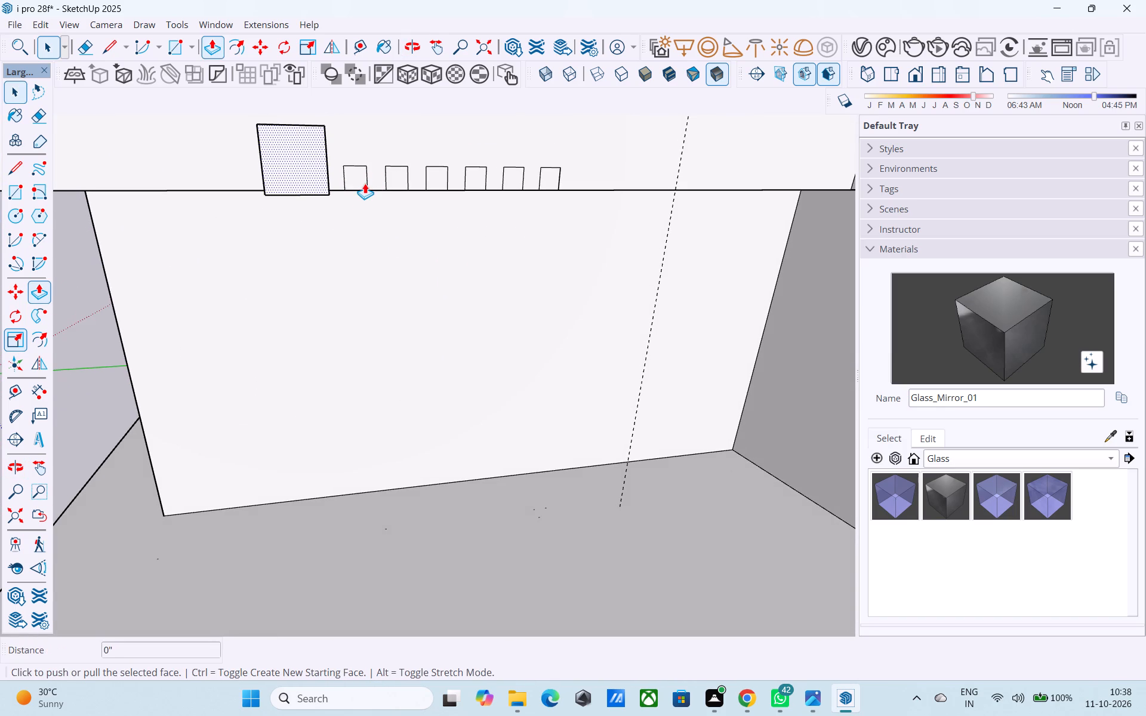
pyautogui.press('p')
pyautogui.click(359, 175)
pyautogui.press('space')
pyautogui.click(359, 175)
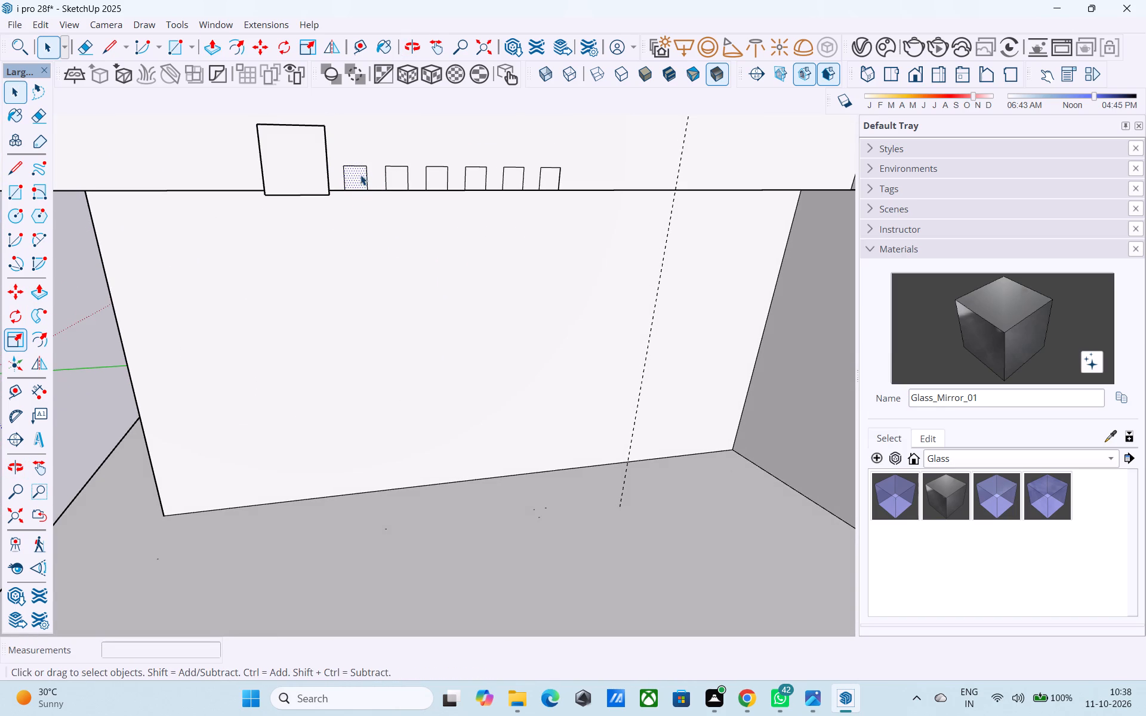
pyautogui.press('p')
pyautogui.doubleClick(362, 175)
pyautogui.moveTo(431, 186); pyautogui.dragTo(334, 215, button='middle')
pyautogui.doubleClick(502, 148)
pyautogui.keyDown('shift'); pyautogui.moveTo(583, 168); pyautogui.dragTo(540, 187, button='middle'); pyautogui.keyUp('shift')
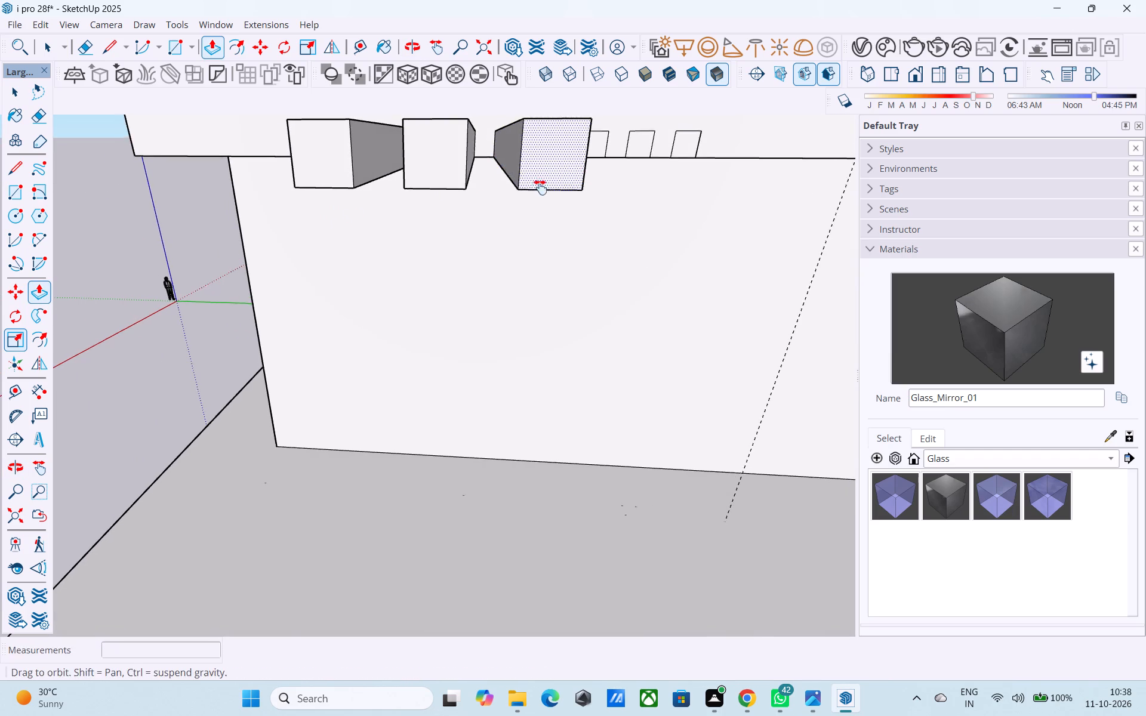
pyautogui.keyDown('shift'); pyautogui.moveTo(540, 187); pyautogui.dragTo(445, 209, button='middle'); pyautogui.keyUp('shift')
pyautogui.scroll(4, 502, 183)
pyautogui.doubleClick(501, 153)
# Extrude the last three squares outward by the same 9' 9" distance.
pyautogui.moveTo(589, 166); pyautogui.dragTo(451, 169, button='middle')
pyautogui.scroll(-2, 448, 169)
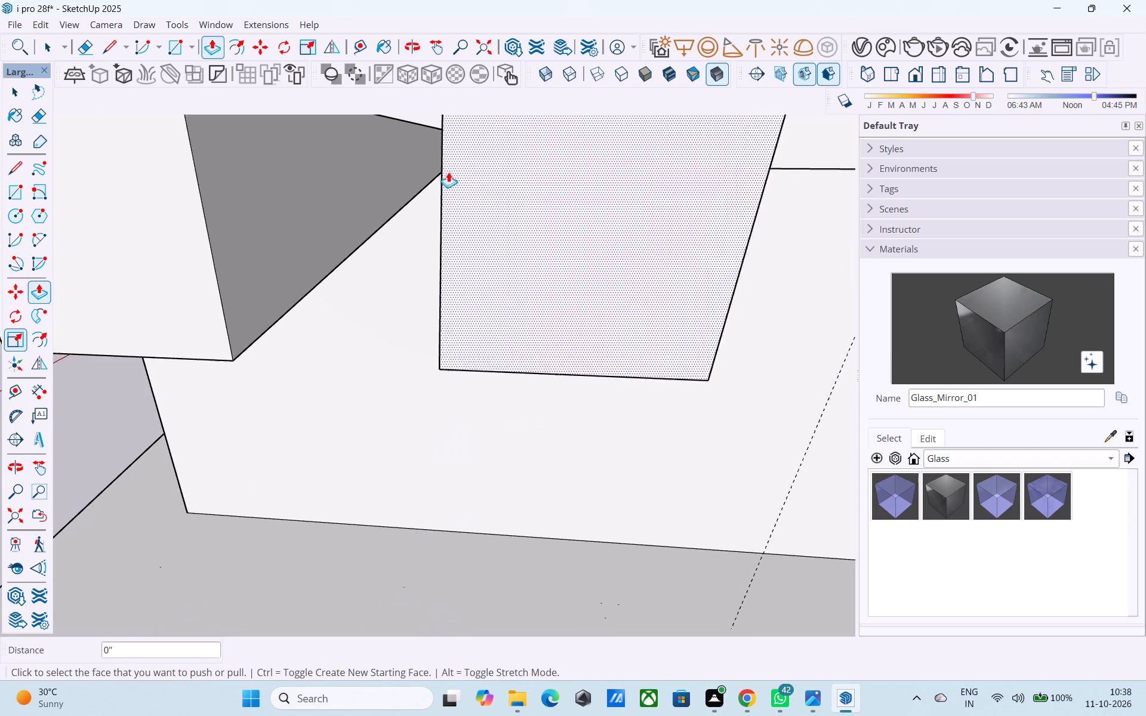
pyautogui.scroll(-8, 448, 172)
pyautogui.moveTo(663, 201); pyautogui.dragTo(426, 218, button='middle')
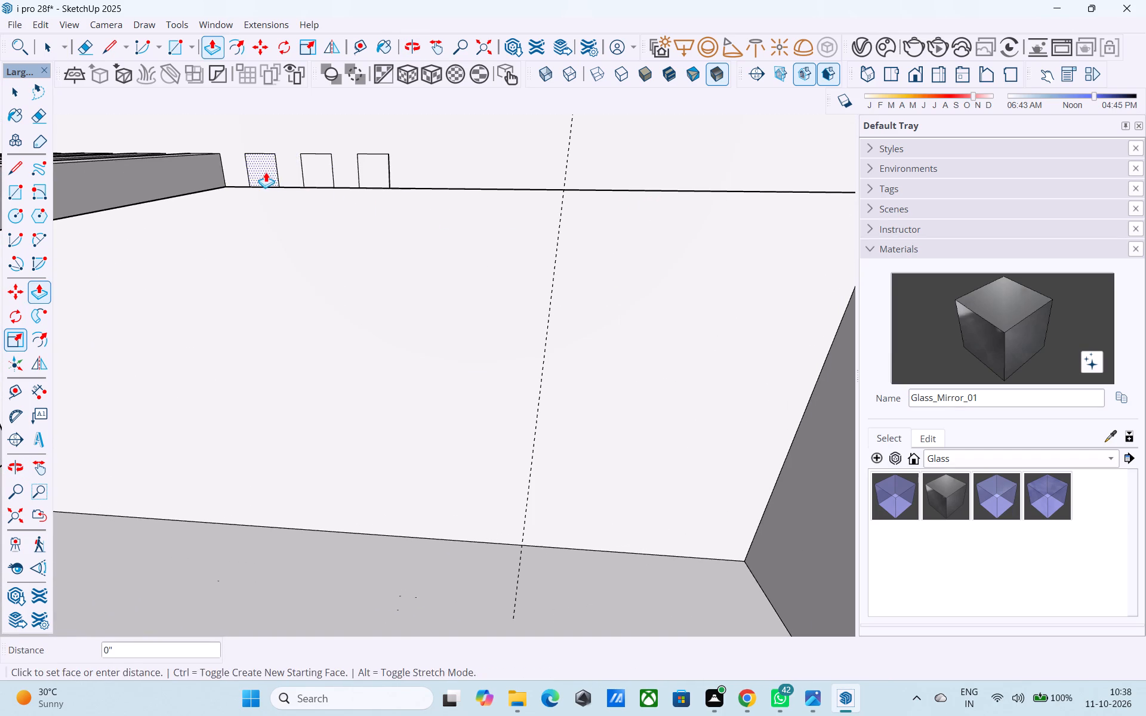
pyautogui.doubleClick(266, 172)
pyautogui.doubleClick(303, 169)
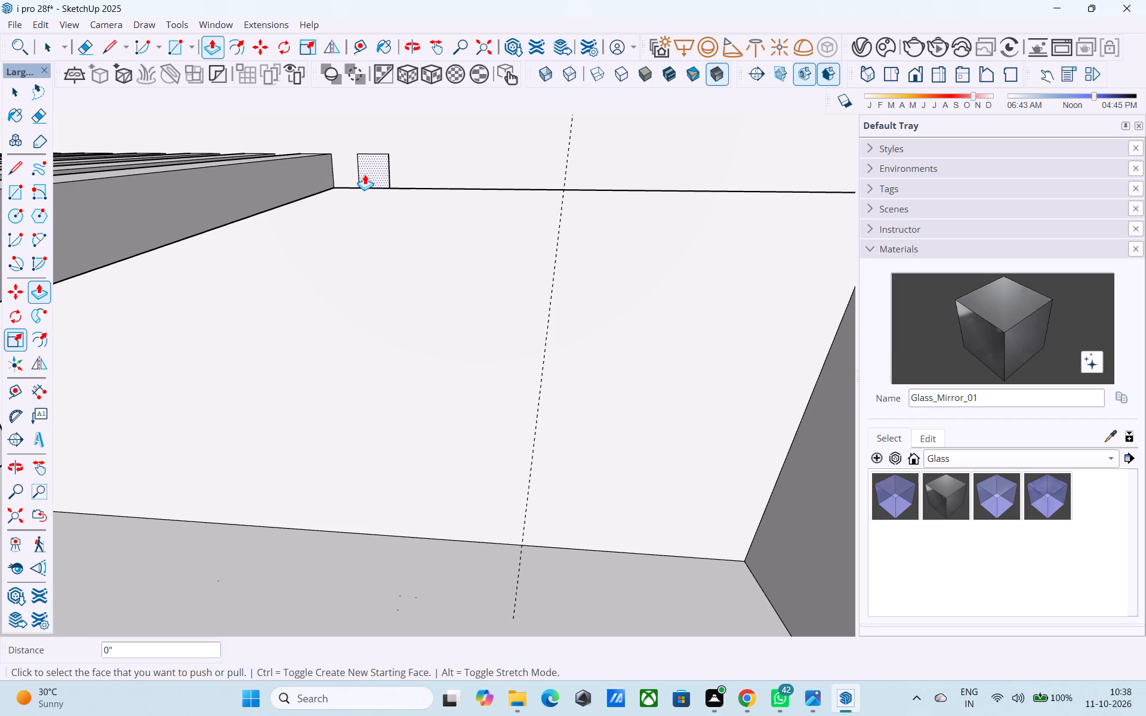
pyautogui.doubleClick(365, 174)
# Examine the pergola bars and their relation to the parapet and the slab below from several angles.
pyautogui.scroll(-12, 378, 177)
pyautogui.keyDown('shift'); pyautogui.moveTo(430, 235); pyautogui.dragTo(751, 282, button='middle'); pyautogui.keyUp('shift')
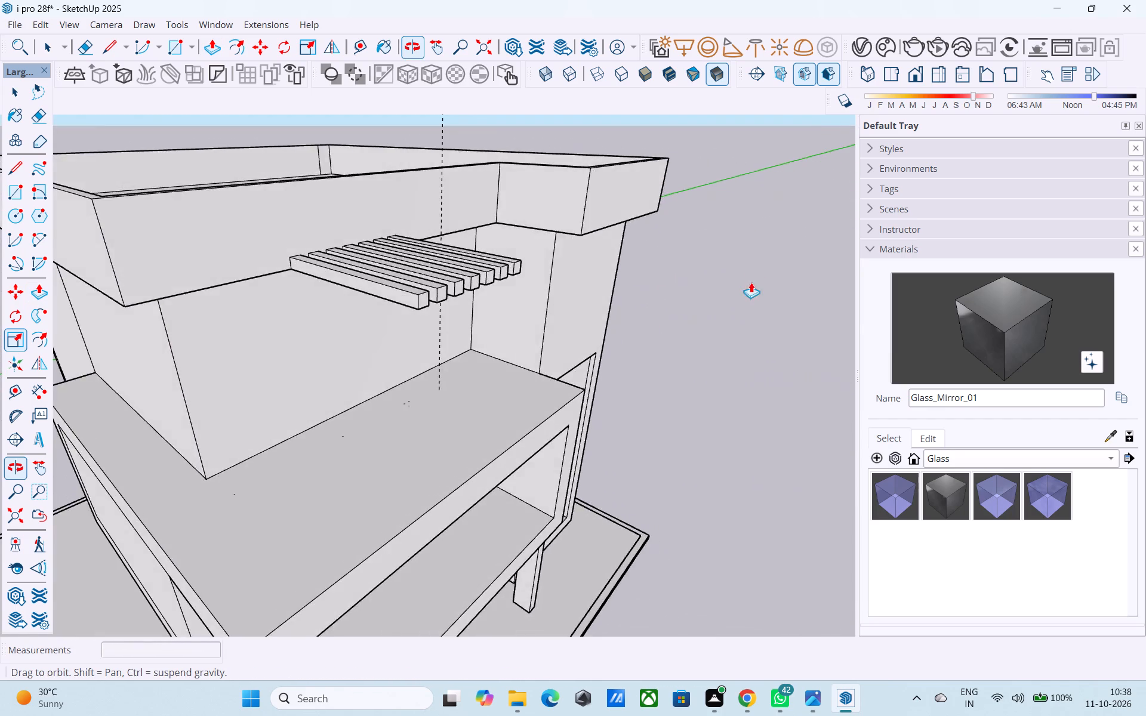
pyautogui.keyDown('shift'); pyautogui.moveTo(751, 282); pyautogui.dragTo(756, 277, button='middle'); pyautogui.keyUp('shift')
pyautogui.keyDown('shift'); pyautogui.moveTo(548, 347); pyautogui.dragTo(585, 260, button='middle'); pyautogui.keyUp('shift')
pyautogui.keyDown('shift'); pyautogui.moveTo(505, 360); pyautogui.dragTo(529, 348, button='middle'); pyautogui.keyUp('shift')
pyautogui.scroll(5, 528, 345)
pyautogui.scroll(-2, 516, 322)
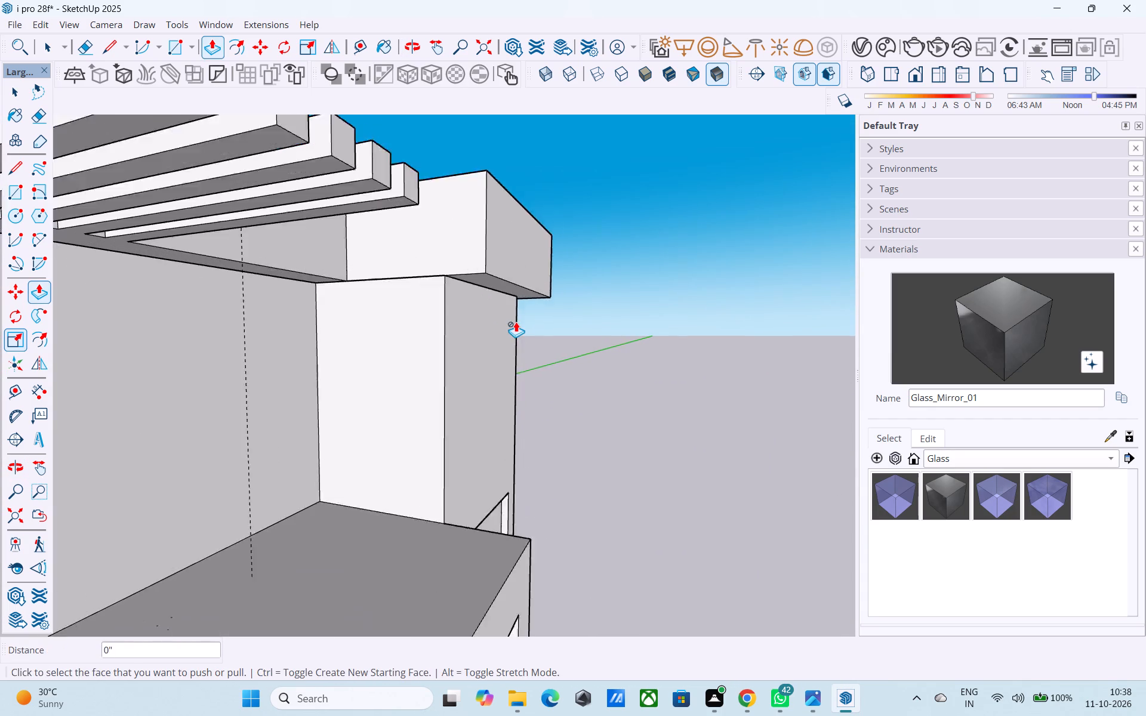
pyautogui.scroll(-8, 516, 322)
pyautogui.moveTo(517, 340); pyautogui.dragTo(301, 438, button='middle')
pyautogui.moveTo(386, 436); pyautogui.dragTo(395, 436, button='middle')
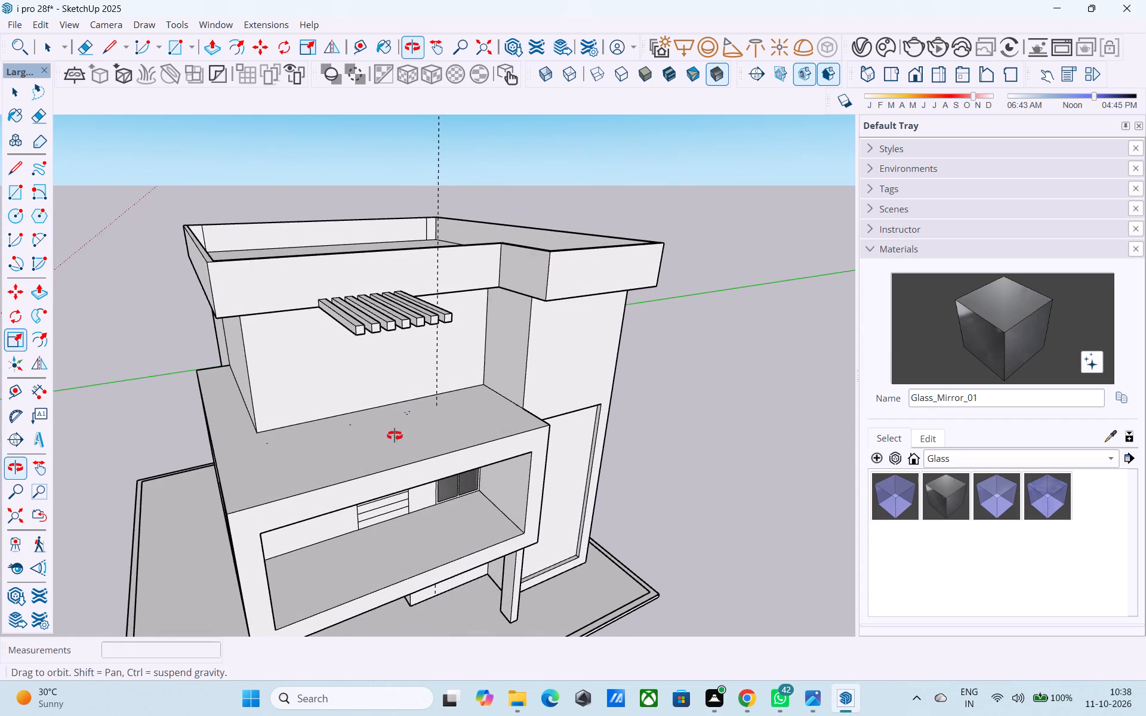
pyautogui.moveTo(395, 436); pyautogui.dragTo(319, 426, button='middle')
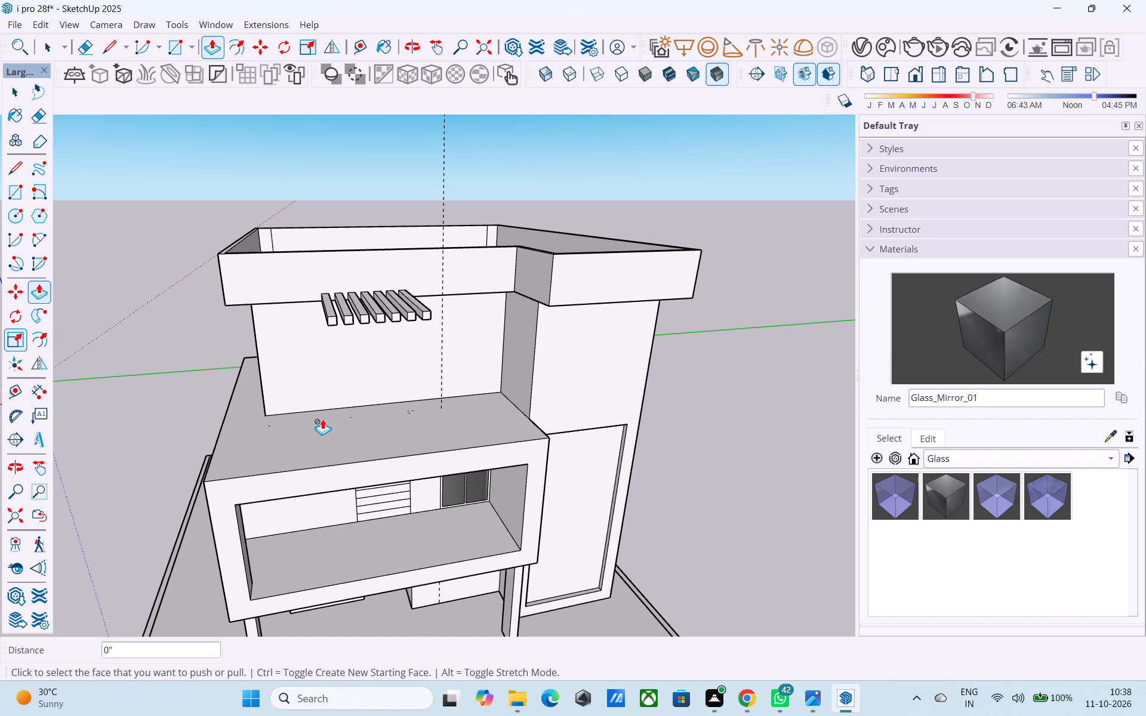
# Copy the first bar's lower front edge 6" back along its underside.
pyautogui.keyDown('shift'); pyautogui.moveTo(385, 382); pyautogui.dragTo(533, 260, button='middle'); pyautogui.keyUp('shift')
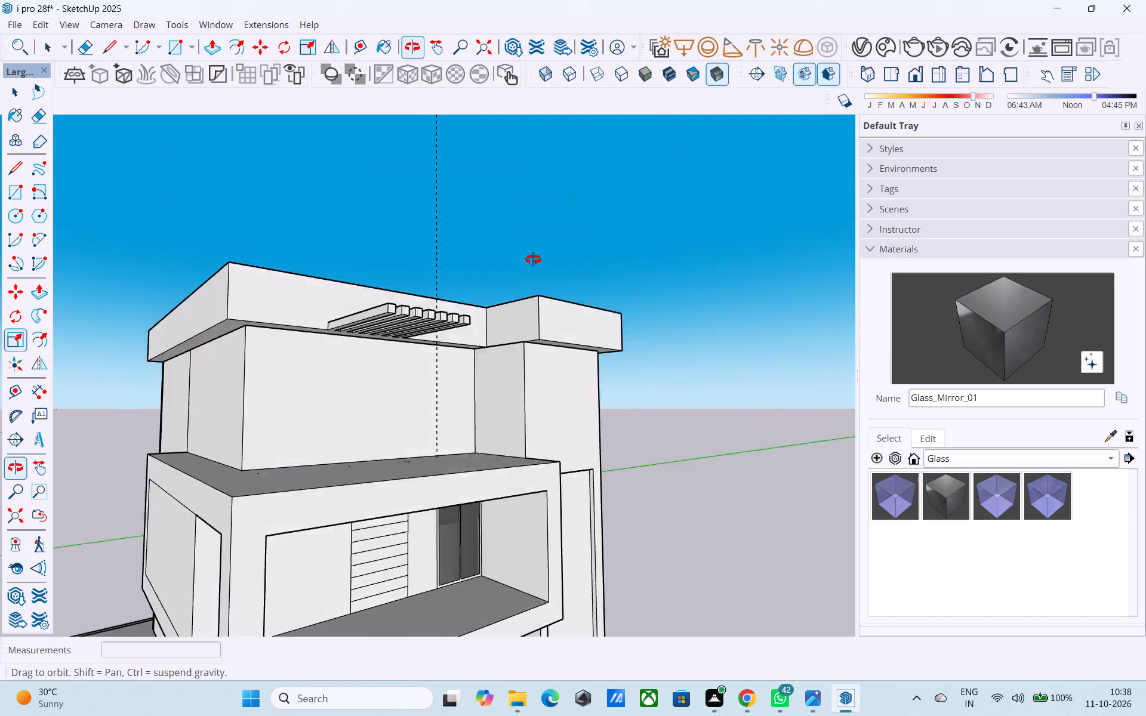
pyautogui.keyDown('shift'); pyautogui.moveTo(533, 260); pyautogui.dragTo(606, 273, button='middle'); pyautogui.keyUp('shift')
pyautogui.scroll(5, 515, 321)
pyautogui.press('space')
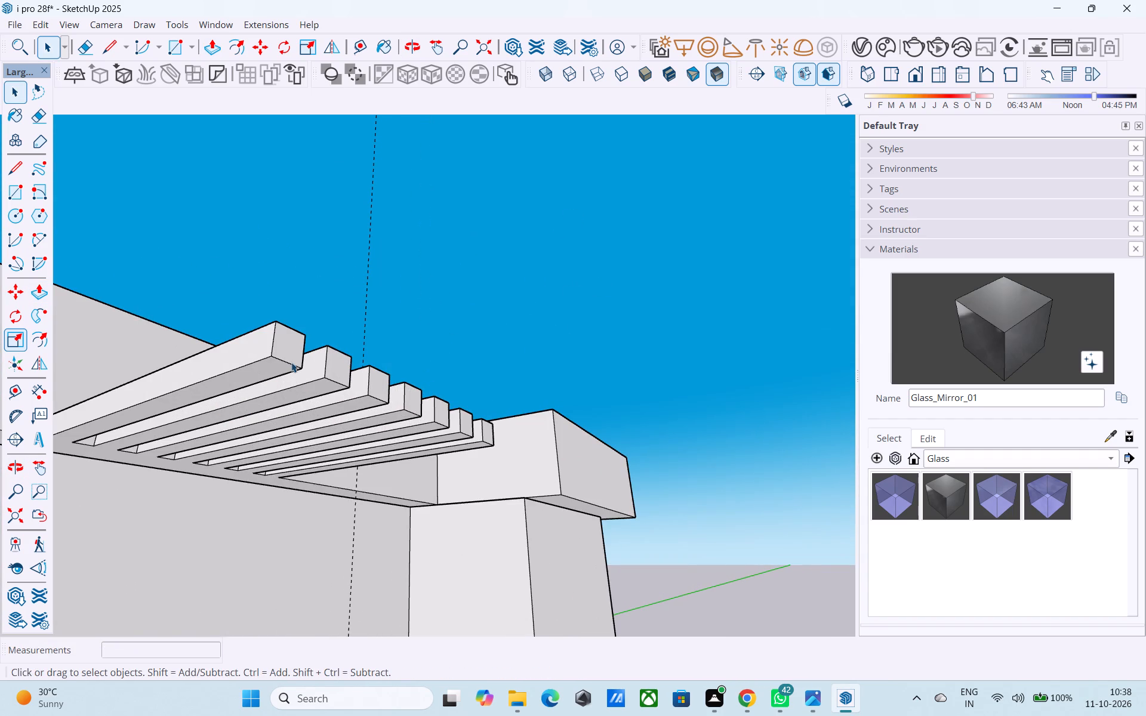
pyautogui.click(285, 363)
pyautogui.press('m')
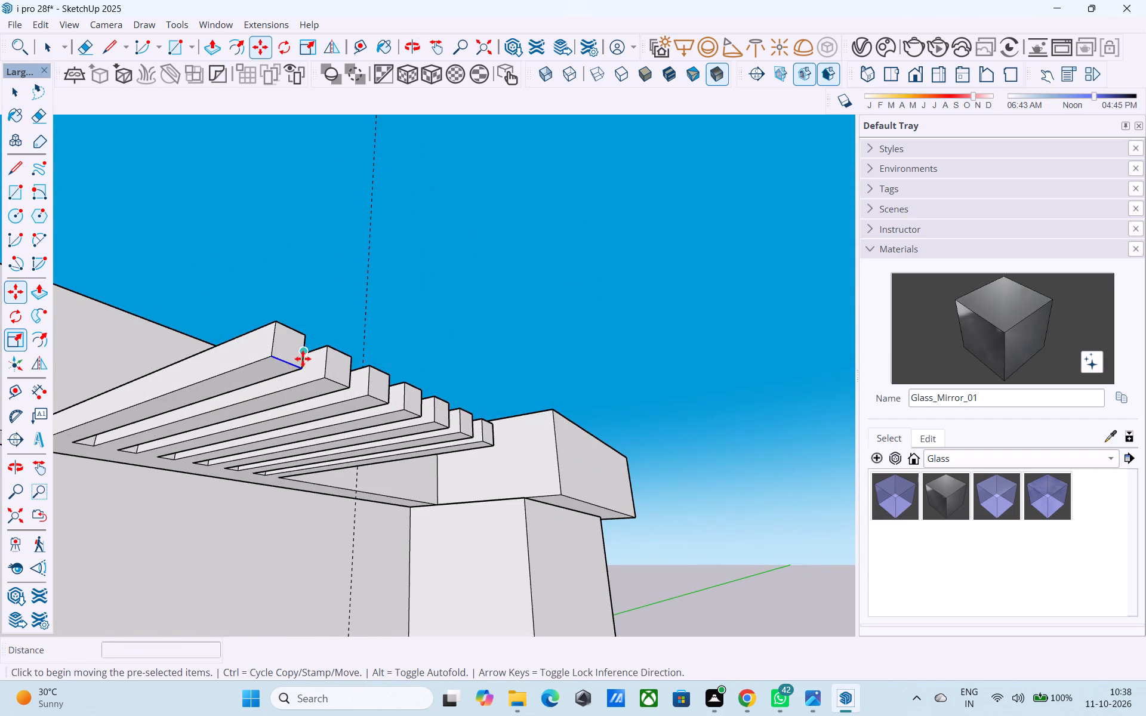
pyautogui.scroll(3, 288, 354)
pyautogui.click(269, 357)
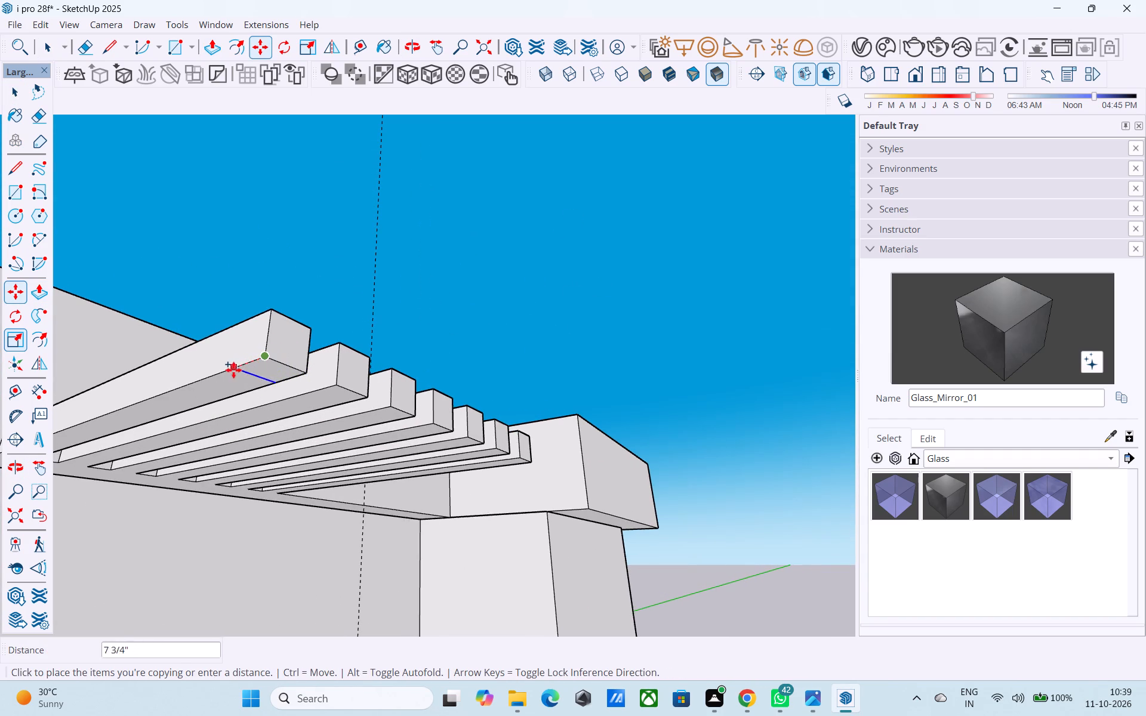
pyautogui.write('6"')
pyautogui.press('Return')
pyautogui.press('space')
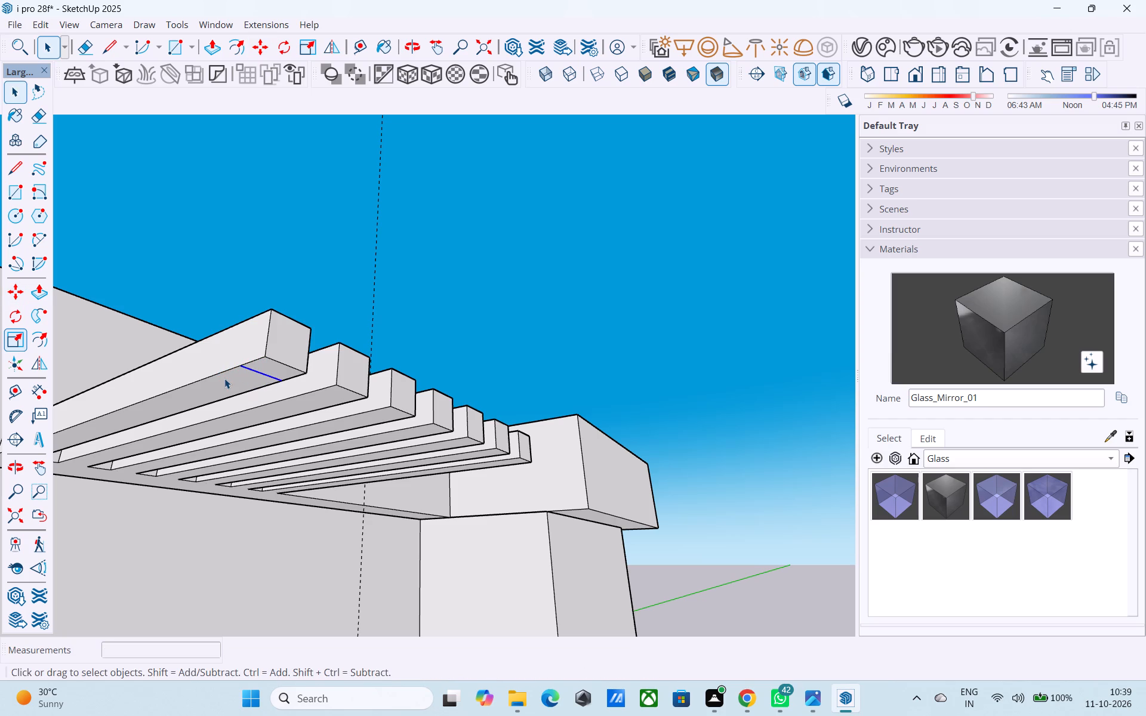
# Draw a 7' 4" line across the bars' undersides from the copied edge's inner end to the last bar's far edge.
pyautogui.press('l')
pyautogui.moveTo(284, 381); pyautogui.dragTo(275, 298, button='middle')
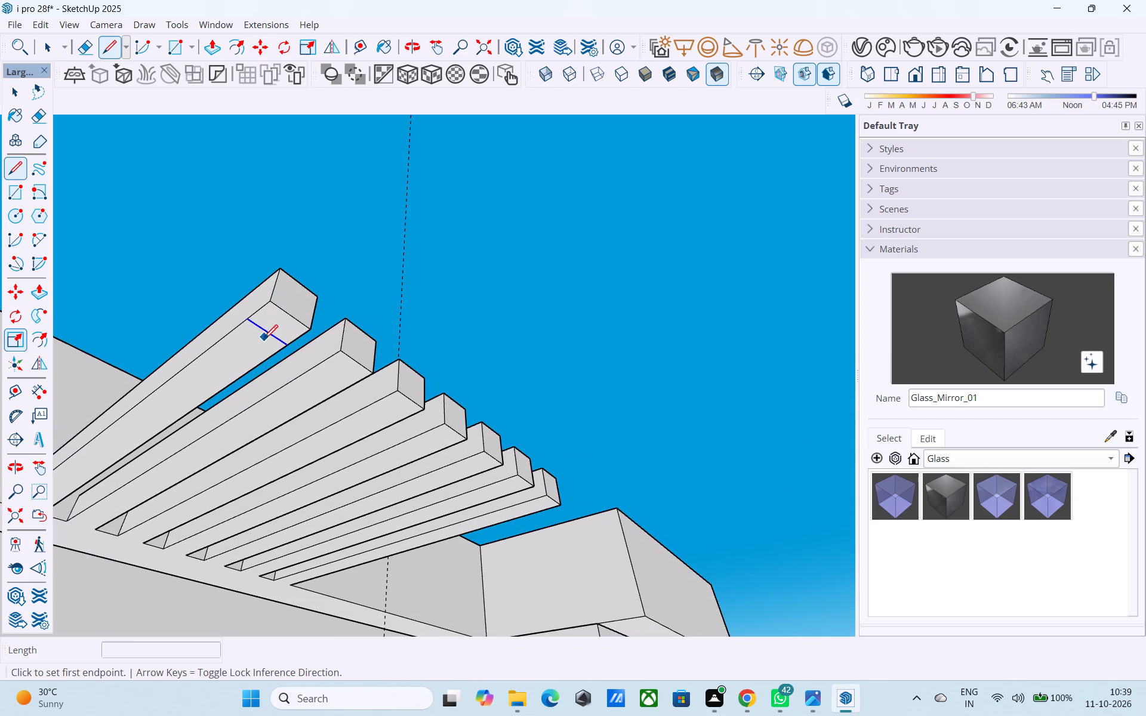
pyautogui.click(287, 341)
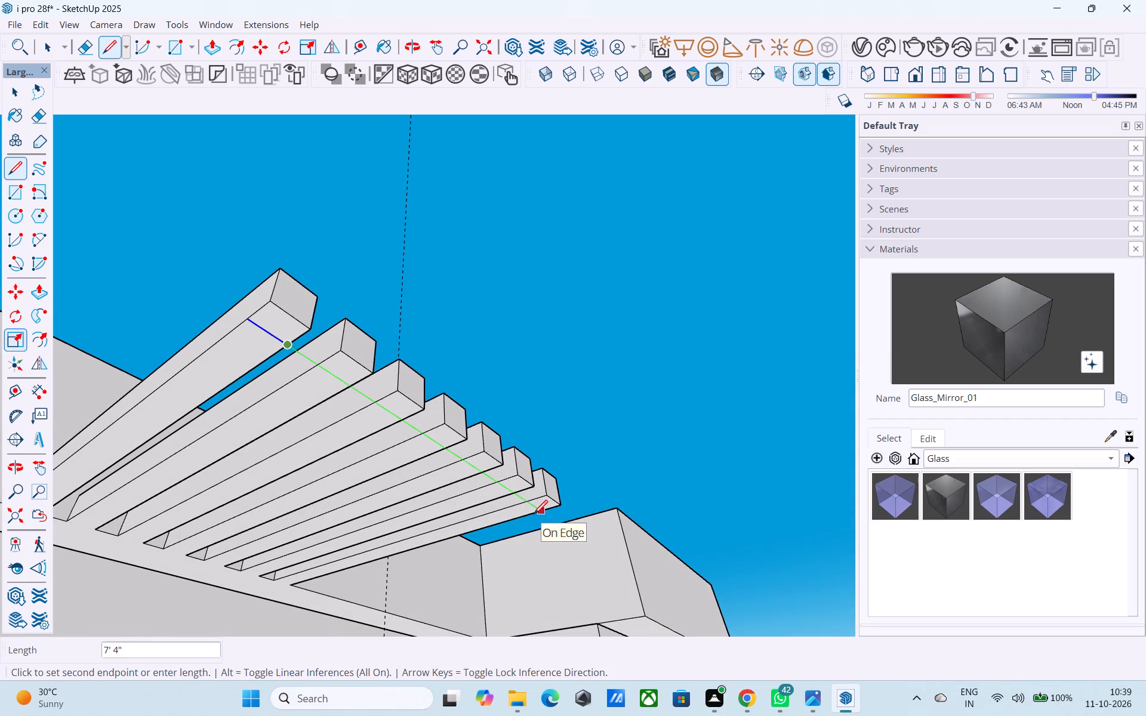
pyautogui.click(539, 513)
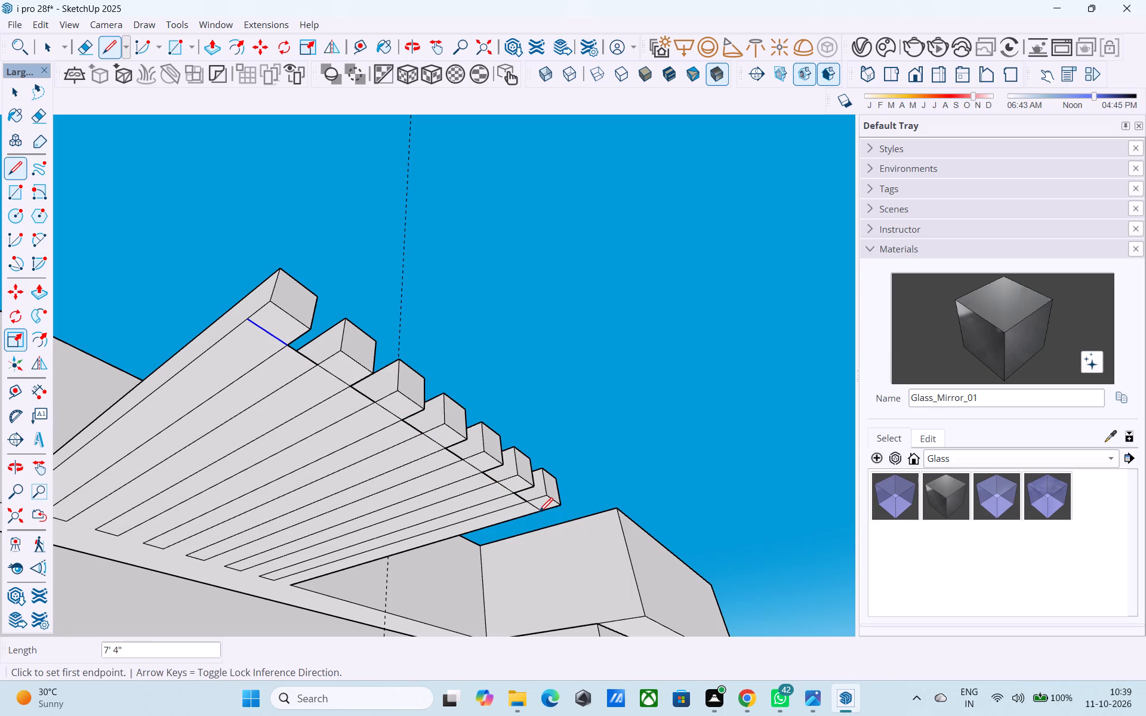
# Delete the six faces filling the gaps between the bars on the underside, keeping the line across them.
pyautogui.press('space')
pyautogui.click(279, 371)
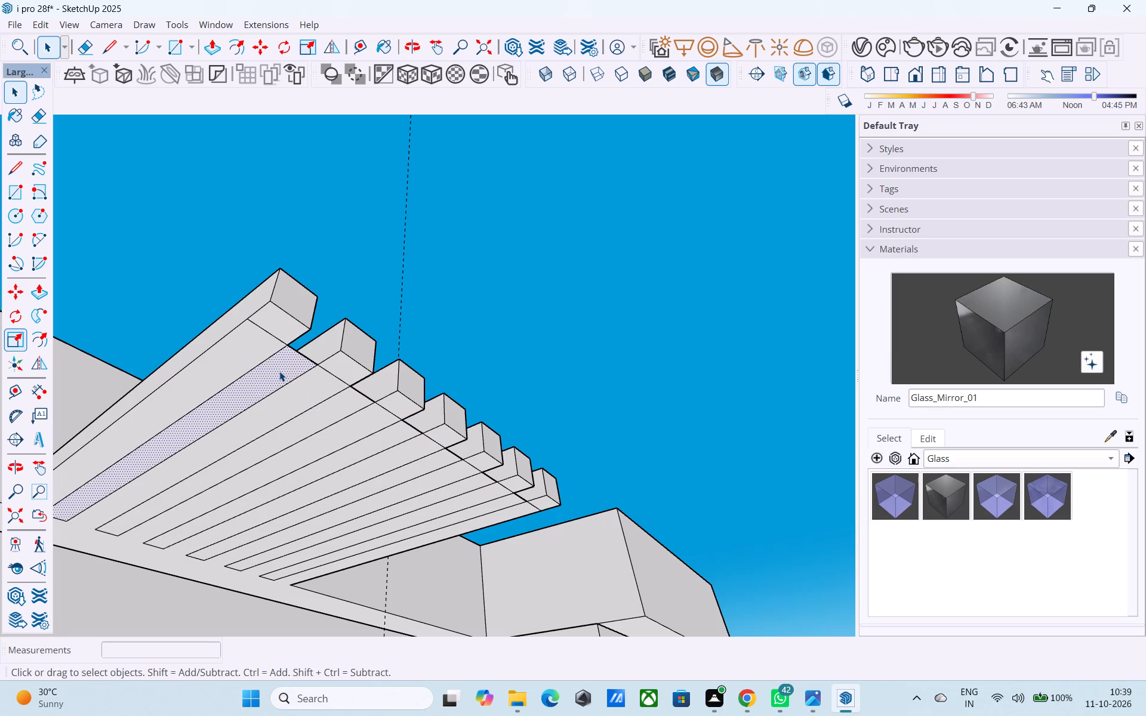
pyautogui.press('Delete')
pyautogui.click(310, 422)
pyautogui.press('Delete')
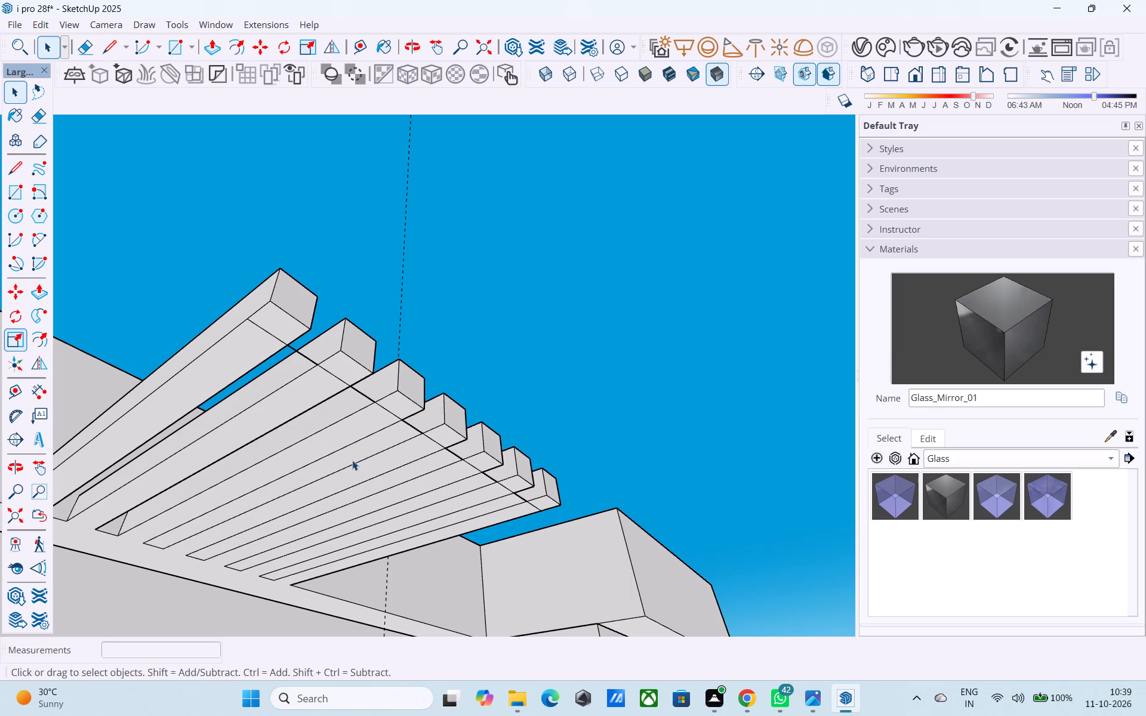
pyautogui.click(352, 460)
pyautogui.press('Delete')
pyautogui.click(386, 482)
pyautogui.press('Delete')
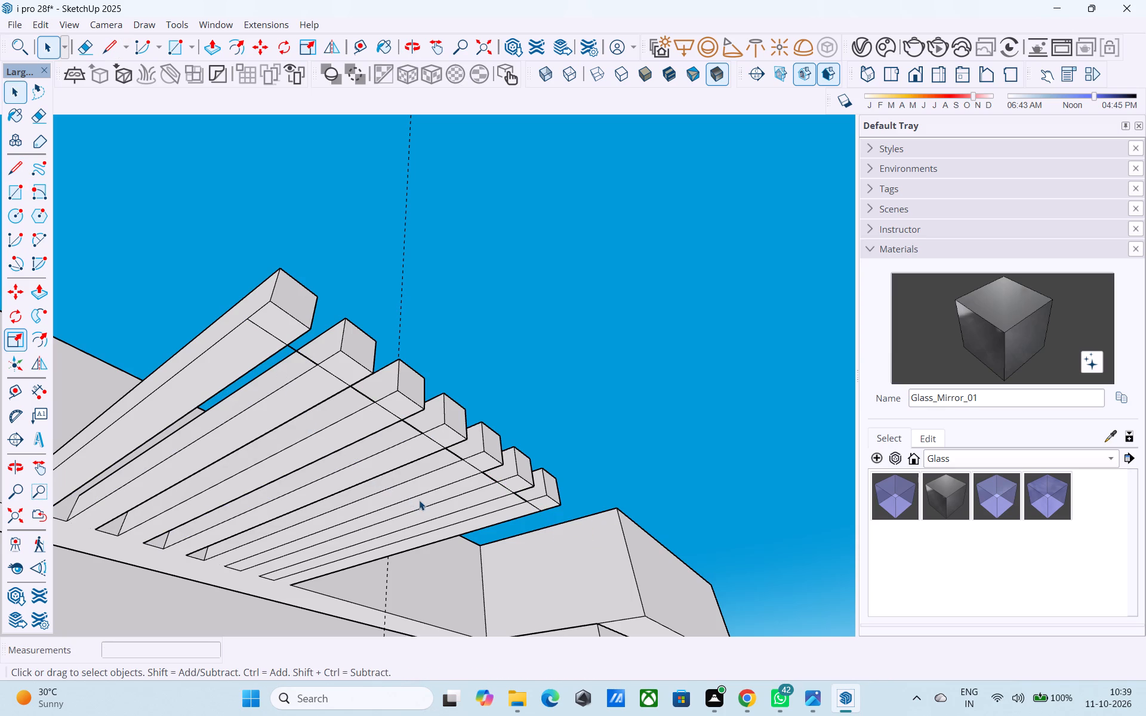
pyautogui.click(419, 500)
pyautogui.press('Delete')
pyautogui.click(439, 524)
pyautogui.press('Delete')
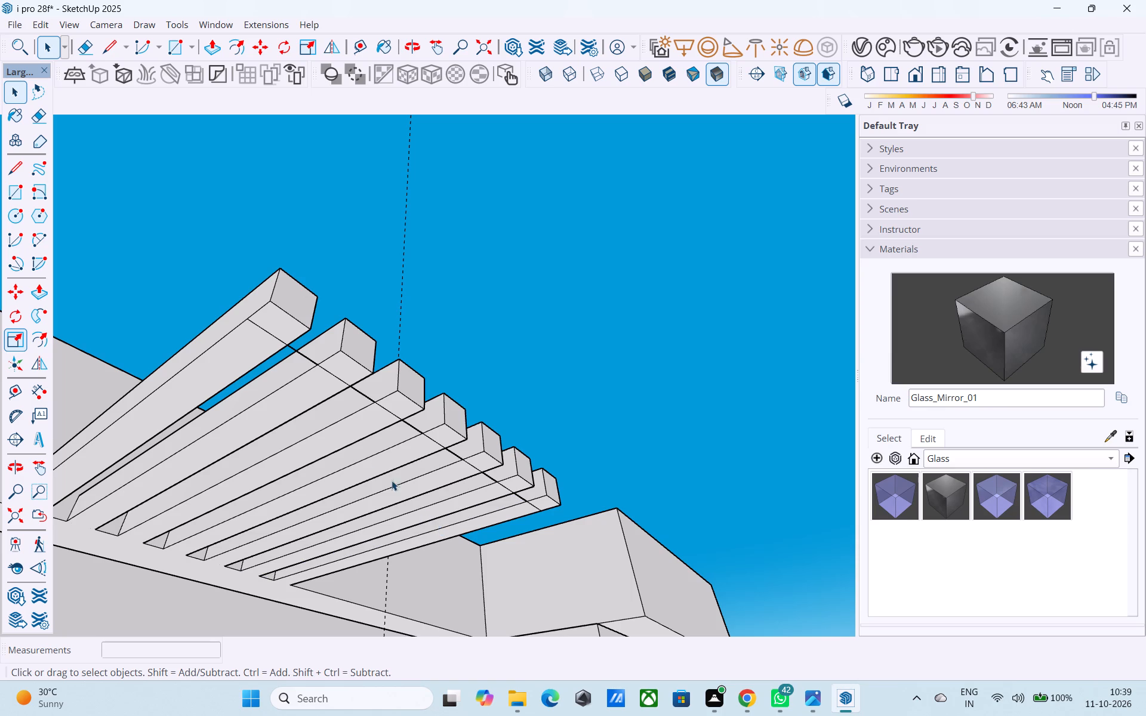
pyautogui.press('space')
pyautogui.moveTo(288, 359); pyautogui.dragTo(260, 235, button='middle')
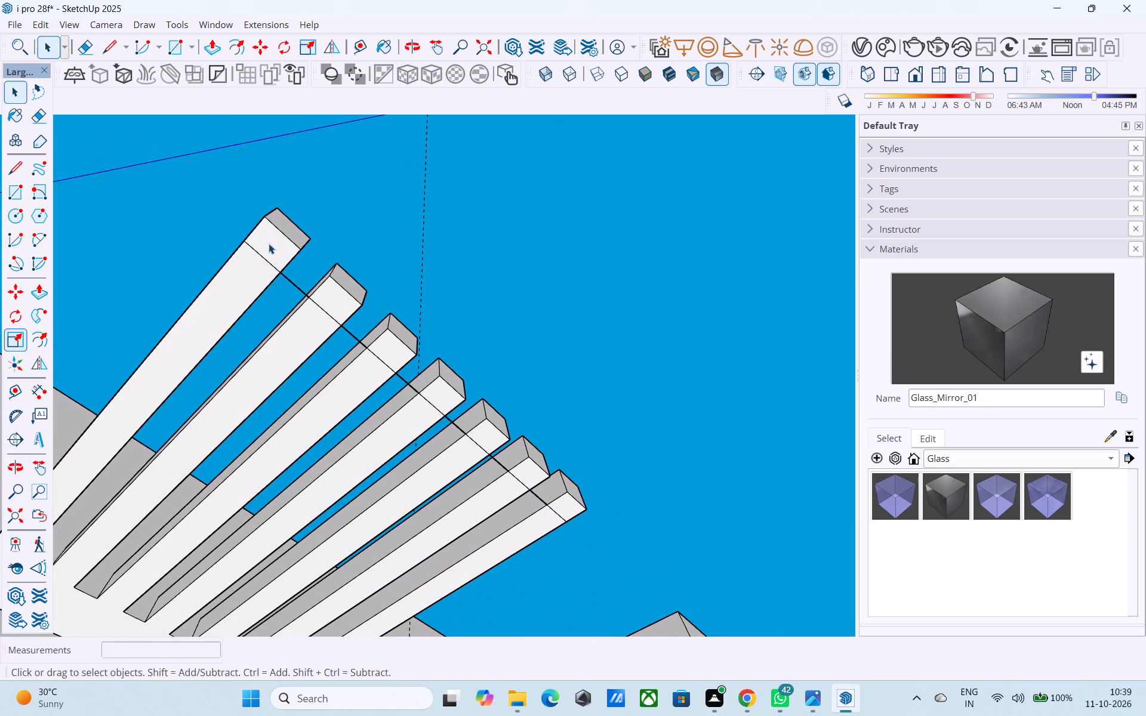
# Erase the line segments crossing the first three gaps between the pergola bars, keeping the lines on the bars' undersides.
pyautogui.press('e')
pyautogui.moveTo(302, 282); pyautogui.dragTo(275, 298)
pyautogui.moveTo(362, 333); pyautogui.dragTo(333, 356)
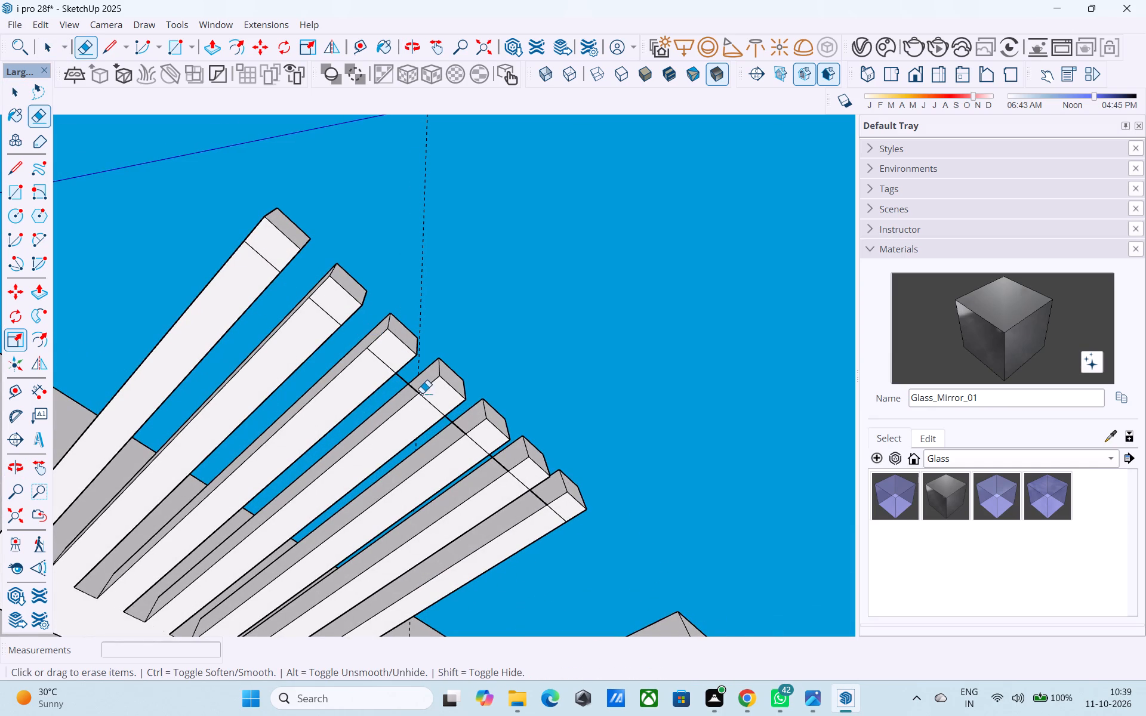
pyautogui.click(405, 381)
pyautogui.moveTo(451, 420); pyautogui.dragTo(433, 442)
pyautogui.hotkey('ctrl', 'z')
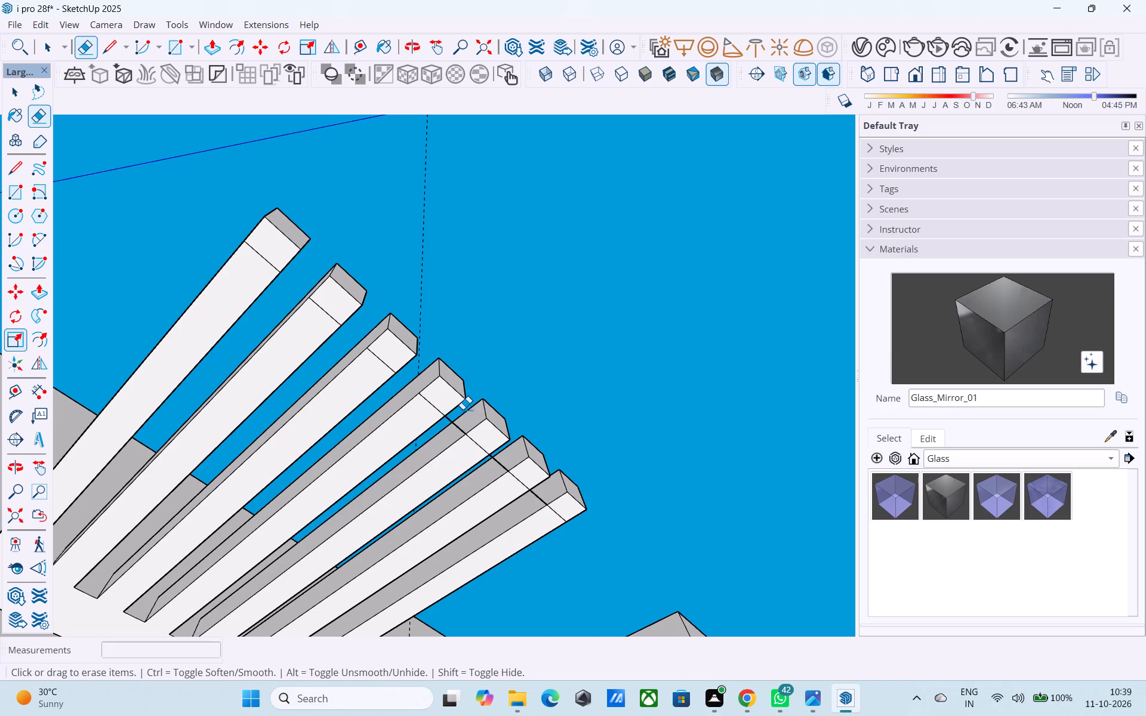
# Erase the line segments crossing the remaining three gaps up to the last bar, keeping the bars' edges and underside lines intact.
pyautogui.moveTo(465, 414); pyautogui.dragTo(411, 340, button='middle')
pyautogui.scroll(3, 456, 408)
pyautogui.moveTo(458, 408); pyautogui.dragTo(454, 419)
pyautogui.moveTo(525, 456); pyautogui.dragTo(527, 462)
pyautogui.scroll(-3, 340, 376)
pyautogui.hotkey('ctrl', 'z')
pyautogui.moveTo(485, 428); pyautogui.dragTo(374, 312, button='middle')
pyautogui.moveTo(505, 416); pyautogui.dragTo(507, 426)
pyautogui.moveTo(578, 440); pyautogui.dragTo(575, 459)
pyautogui.hotkey('ctrl', 'z')
pyautogui.moveTo(575, 447); pyautogui.dragTo(487, 490, button='middle')
pyautogui.scroll(1, 494, 486)
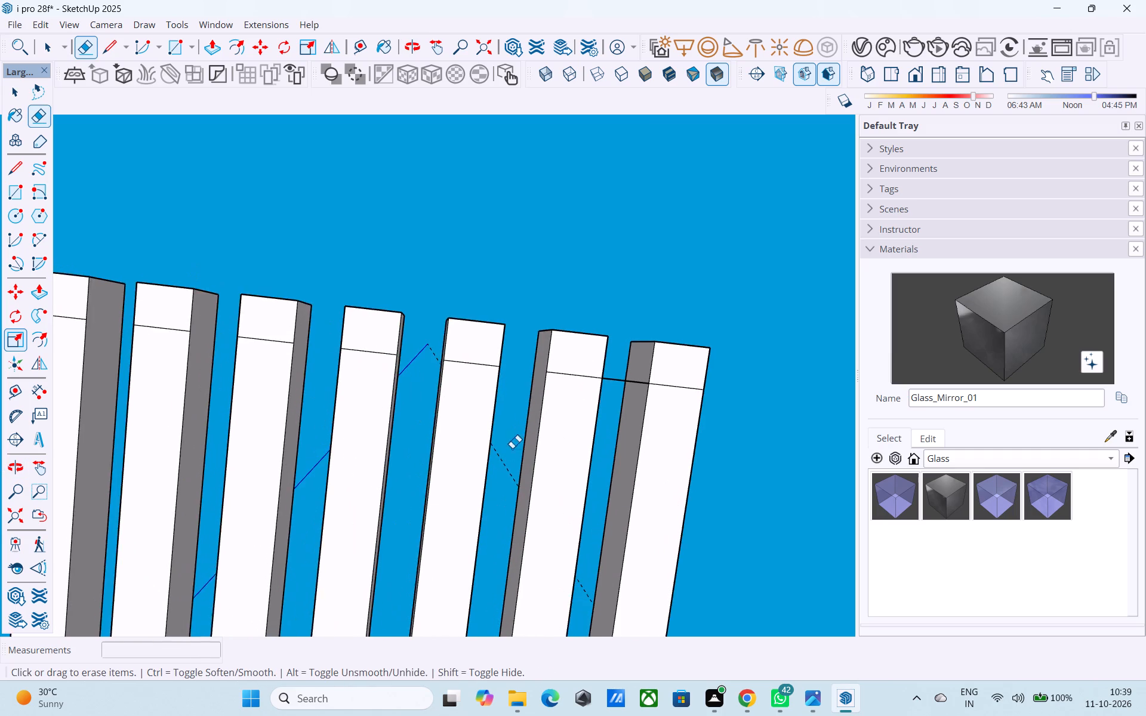
pyautogui.scroll(3, 592, 382)
pyautogui.click(619, 378)
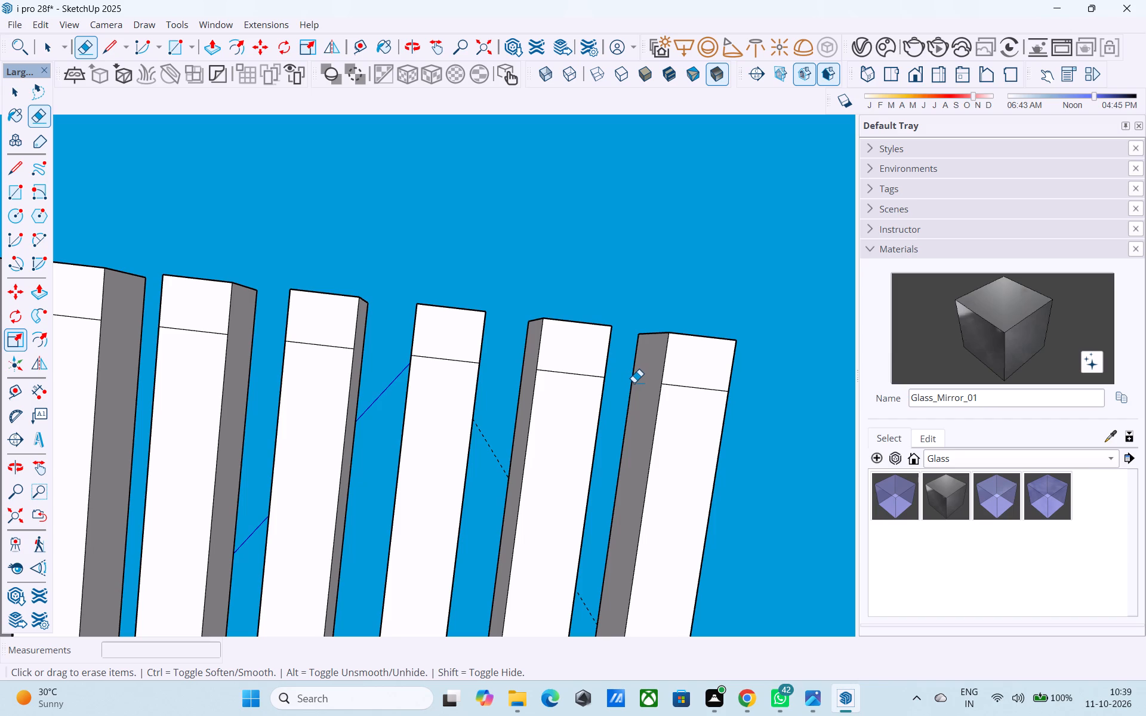
pyautogui.scroll(-7, 630, 377)
pyautogui.moveTo(378, 358); pyautogui.dragTo(468, 602, button='middle')
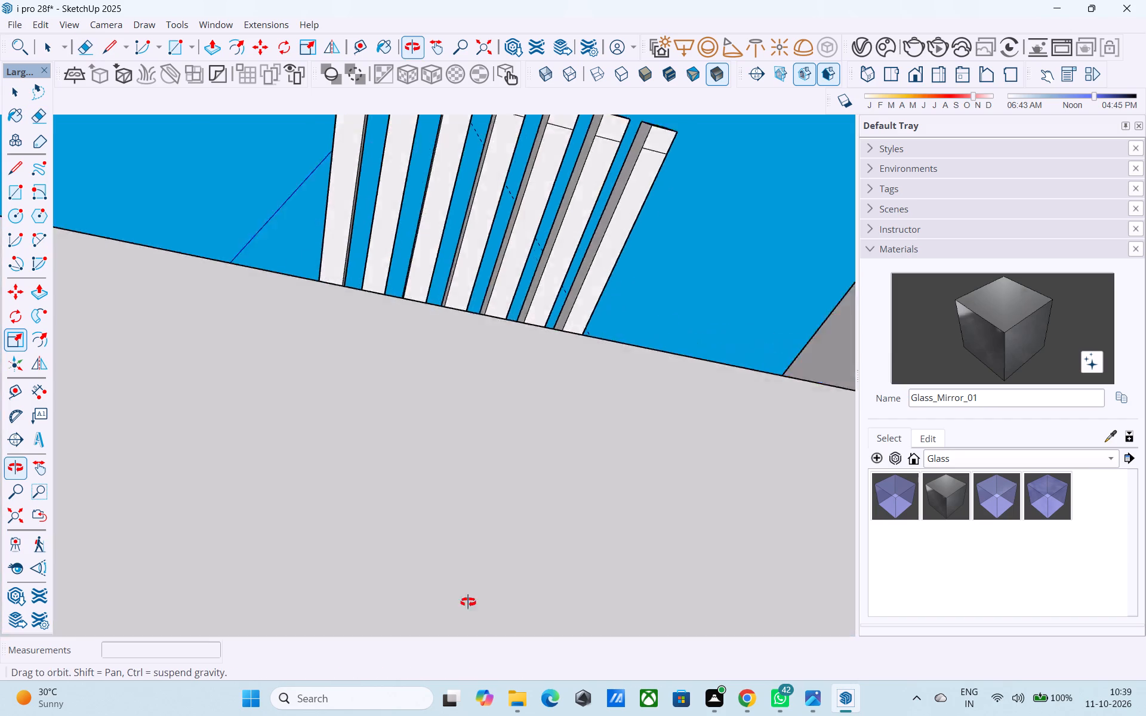
# Extrude the underside square at the outer end of the first roof beam downward by the previous push/pull distance.
pyautogui.moveTo(468, 602); pyautogui.dragTo(486, 629, button='middle')
pyautogui.scroll(-3, 409, 340)
pyautogui.moveTo(409, 341); pyautogui.dragTo(345, 552, button='middle')
pyautogui.scroll(-20, 342, 387)
pyautogui.middleClick(338, 376)
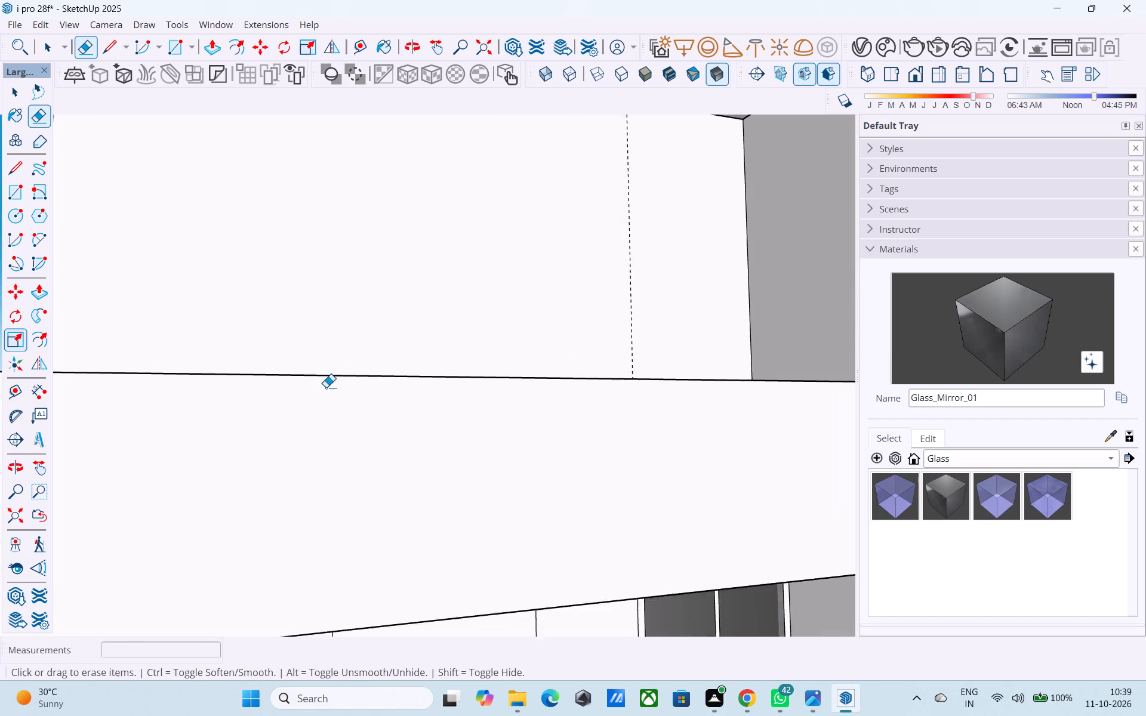
pyautogui.scroll(-7, 326, 387)
pyautogui.press('space')
pyautogui.scroll(-9, 325, 423)
pyautogui.keyDown('shift'); pyautogui.moveTo(340, 408); pyautogui.dragTo(322, 501, button='middle'); pyautogui.keyUp('shift')
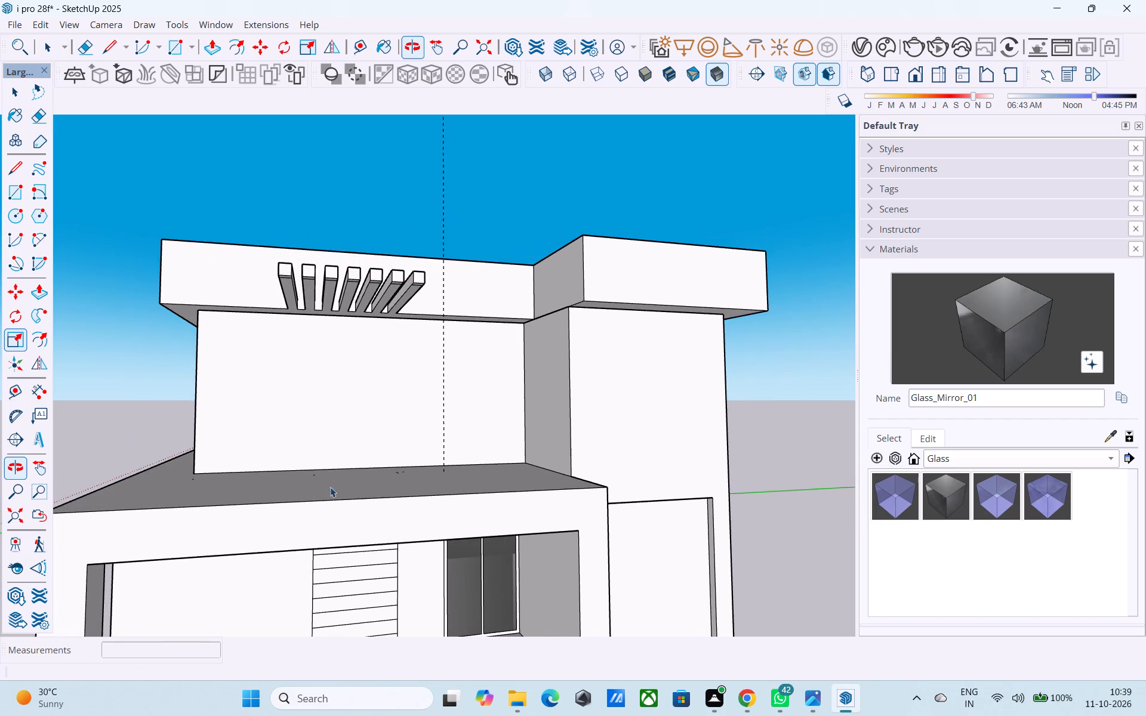
pyautogui.moveTo(346, 349); pyautogui.dragTo(323, 334, button='middle')
pyautogui.moveTo(201, 360); pyautogui.dragTo(267, 377, button='middle')
pyautogui.keyDown('shift'); pyautogui.scroll(2, 267, 377); pyautogui.keyUp('shift')
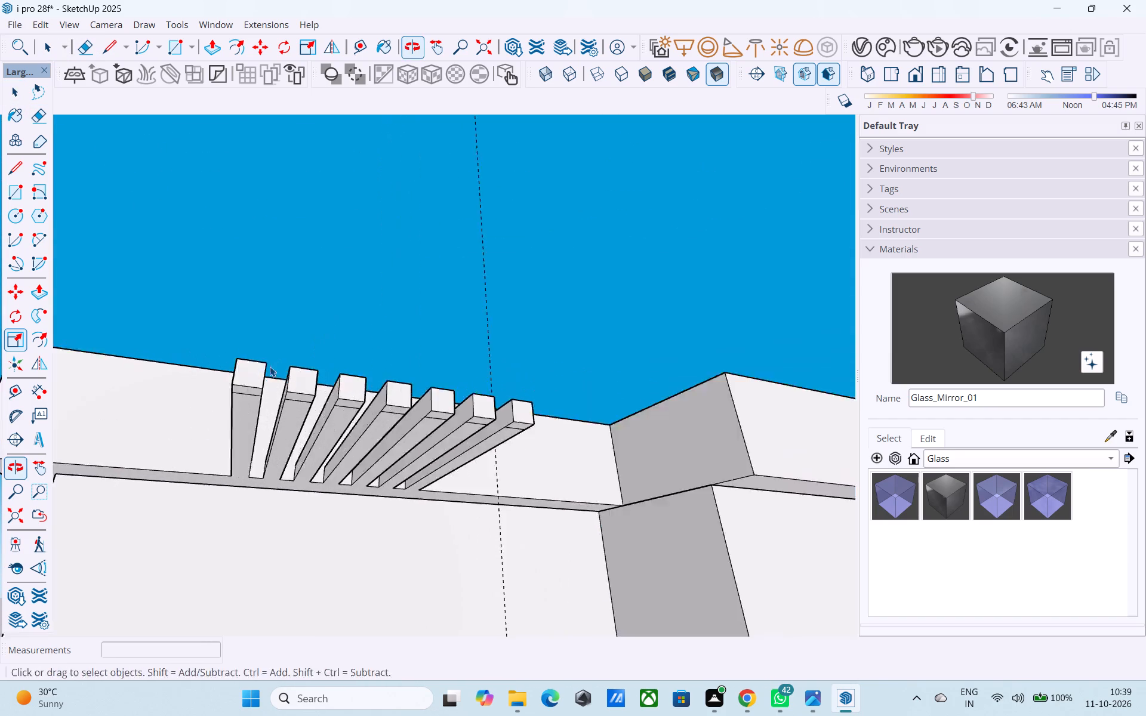
pyautogui.keyDown('shift'); pyautogui.scroll(5, 270, 366); pyautogui.keyUp('shift')
pyautogui.scroll(-5, 264, 391)
pyautogui.moveTo(276, 417); pyautogui.dragTo(312, 261, button='middle')
pyautogui.scroll(5, 294, 321)
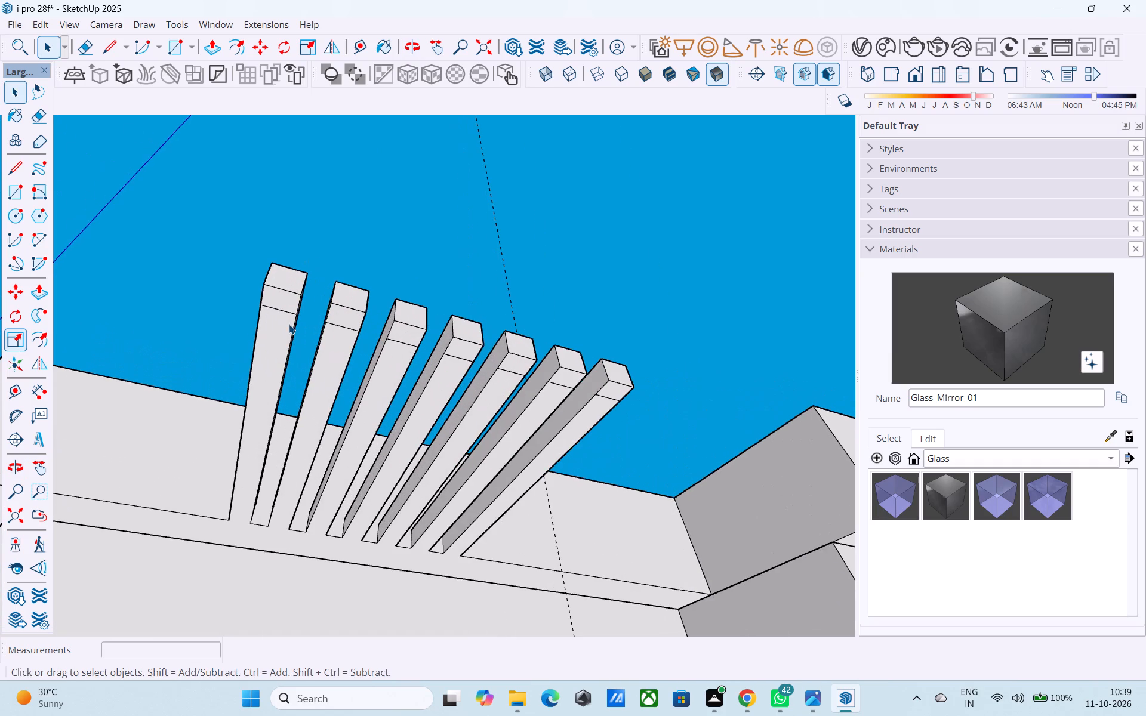
pyautogui.click(291, 297)
pyautogui.press('p')
pyautogui.doubleClick(292, 297)
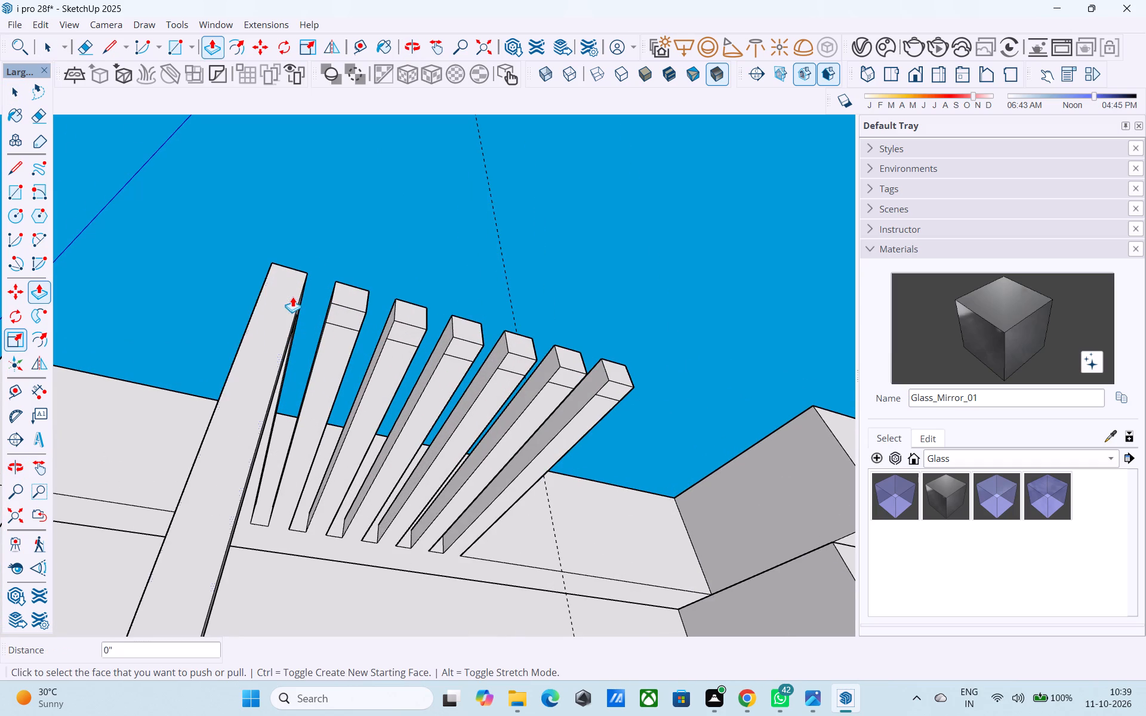
# Extend the bottom of the first beam's vertical leg another 2' 3" down to the balcony box's top edge.
pyautogui.scroll(-14, 292, 297)
pyautogui.moveTo(274, 317); pyautogui.dragTo(366, 431, button='middle')
pyautogui.scroll(5, 298, 516)
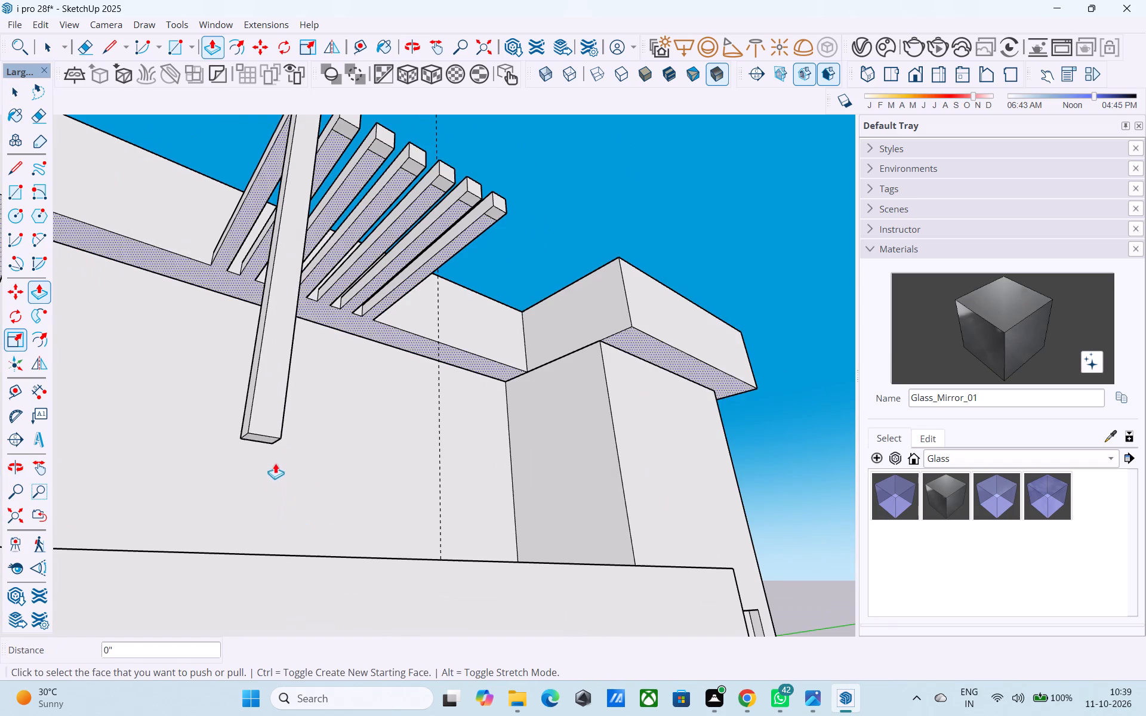
pyautogui.click(261, 435)
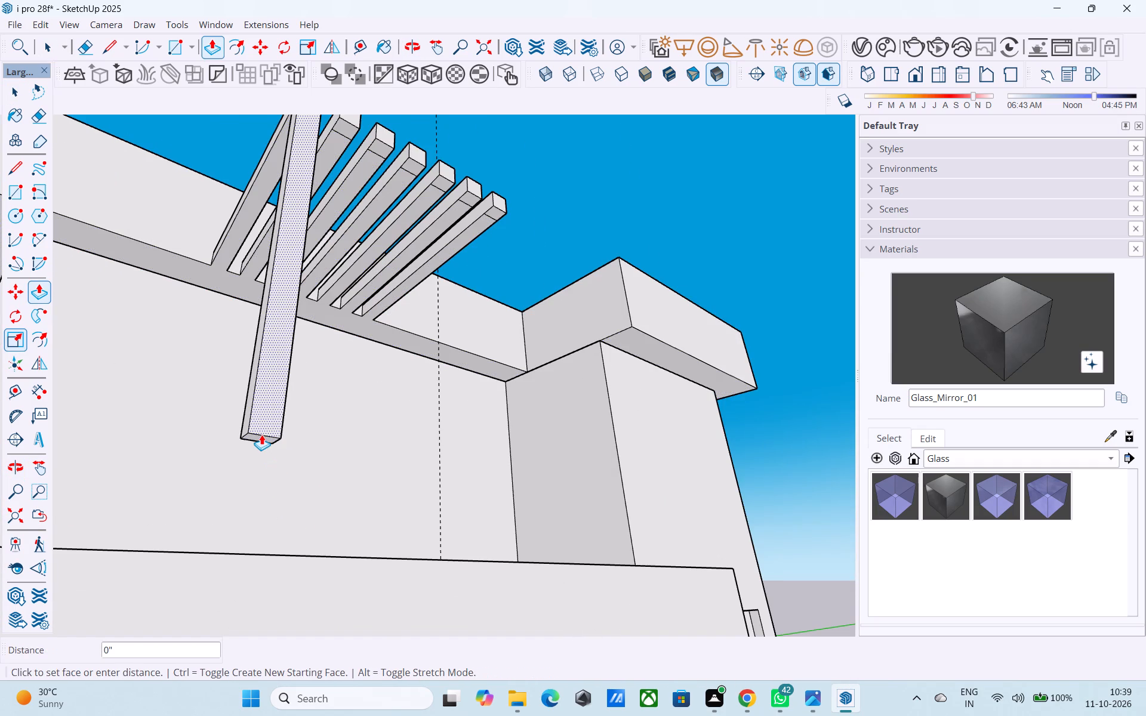
pyautogui.press('p')
pyautogui.scroll(4, 260, 433)
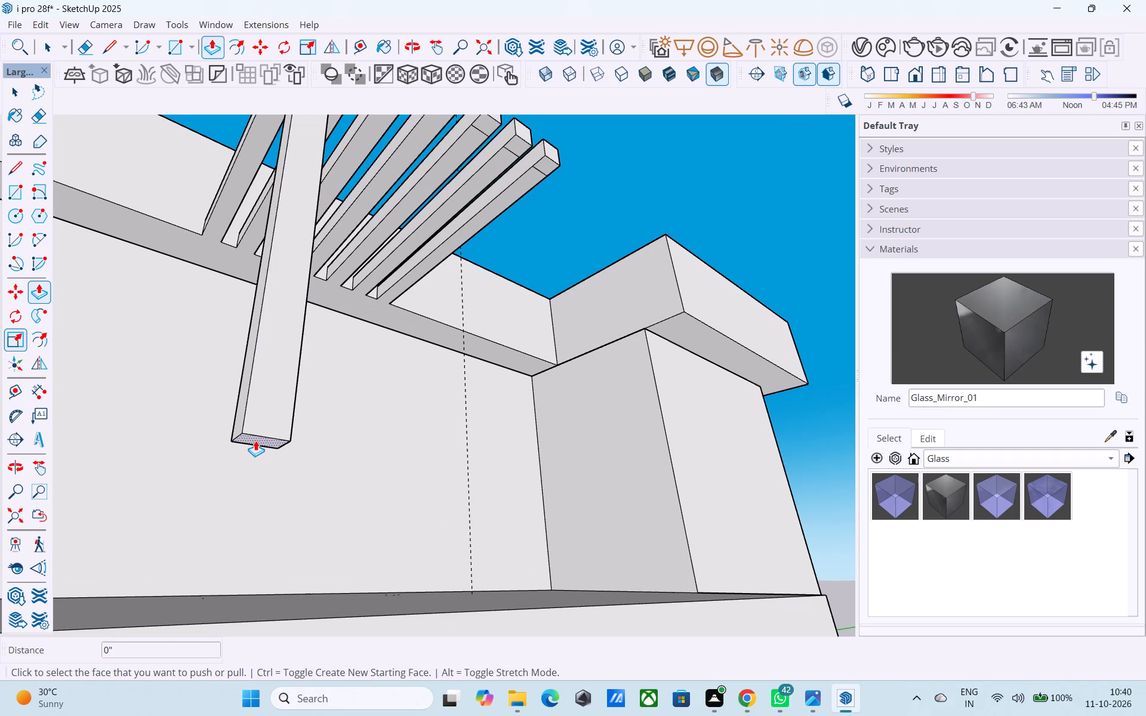
pyautogui.click(255, 440)
pyautogui.scroll(1, 255, 442)
pyautogui.scroll(-5, 255, 442)
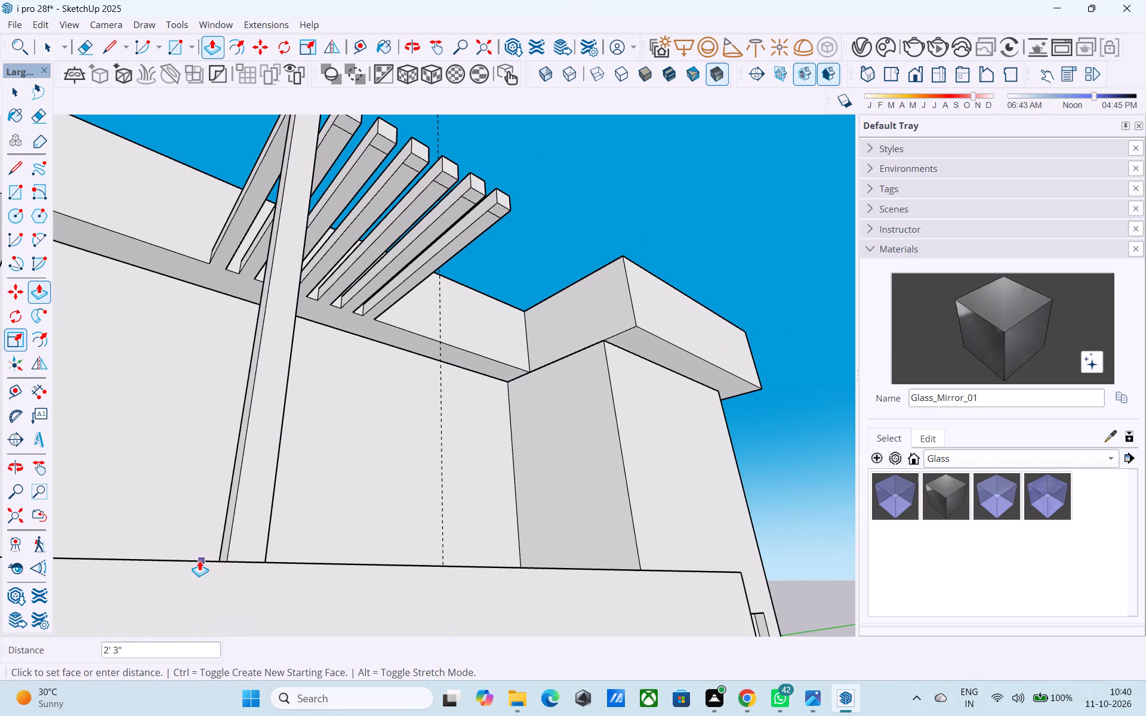
pyautogui.click(199, 560)
# Pull the end undersides of the remaining six roof beams 12' down to the balcony box's top edge.
pyautogui.click(351, 125)
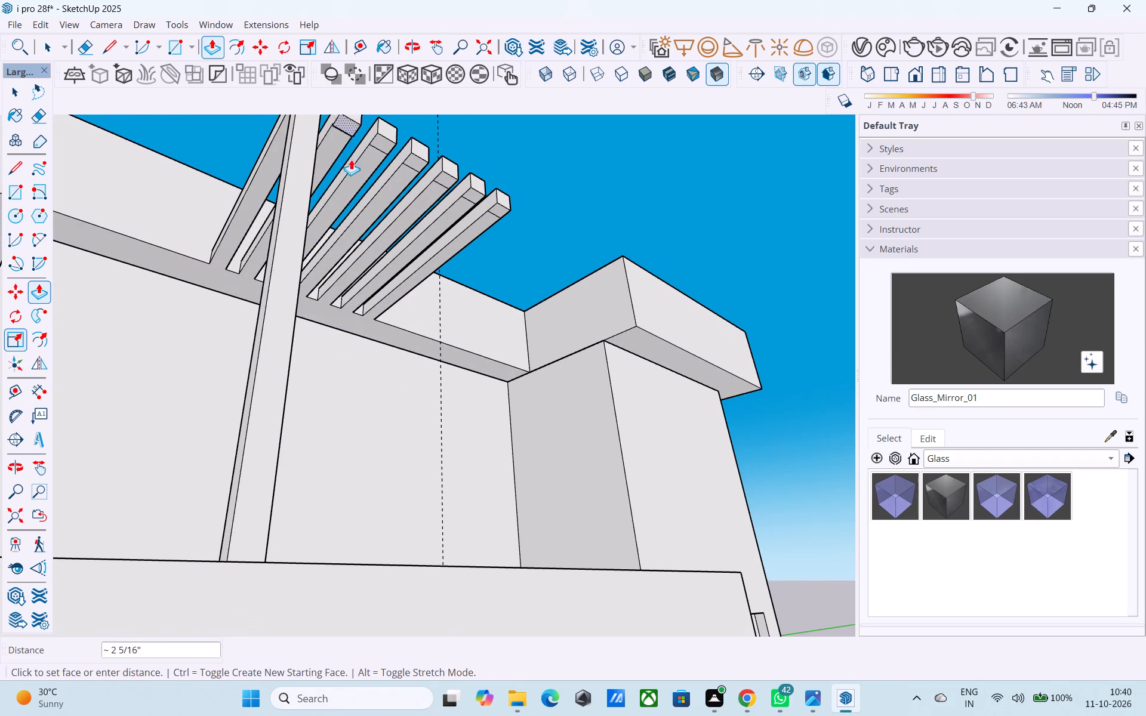
pyautogui.click(283, 561)
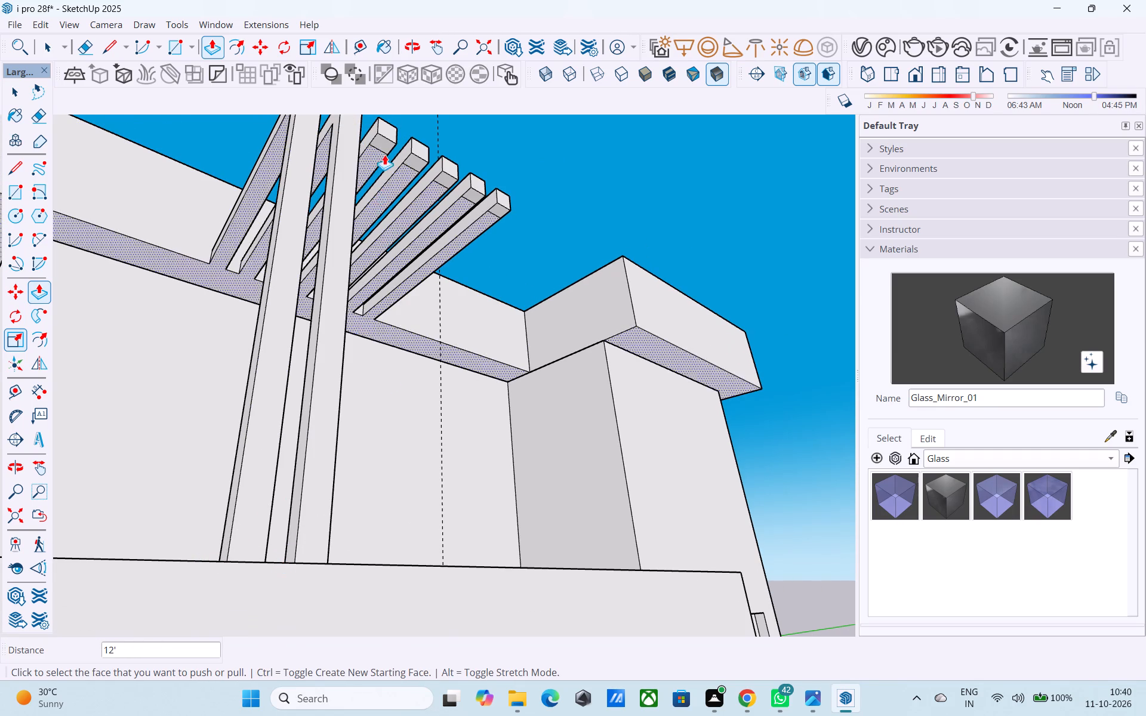
pyautogui.doubleClick(388, 140)
pyautogui.doubleClick(415, 155)
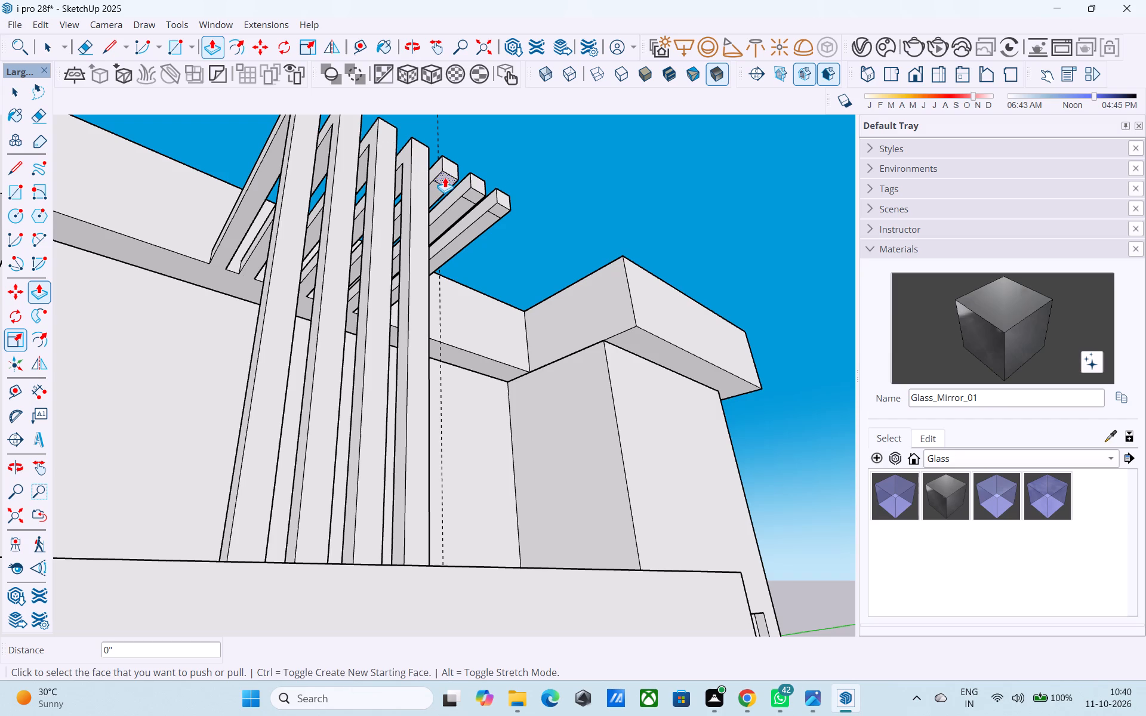
pyautogui.doubleClick(445, 177)
pyautogui.doubleClick(470, 190)
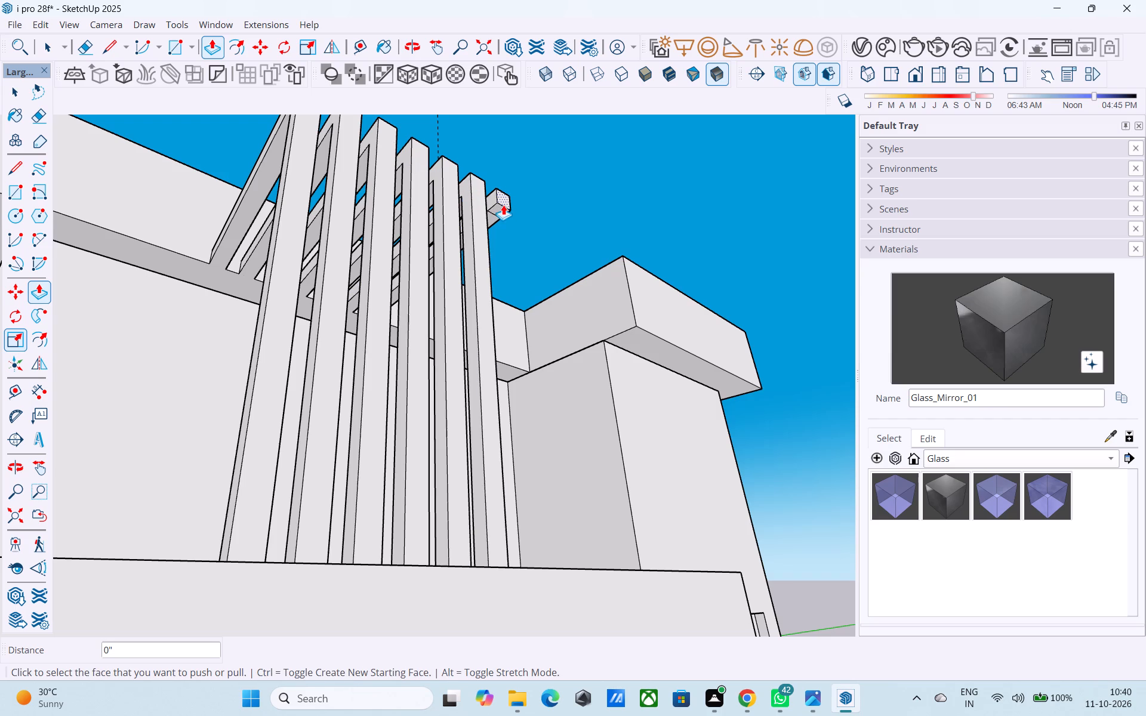
pyautogui.click(503, 205)
pyautogui.press('p')
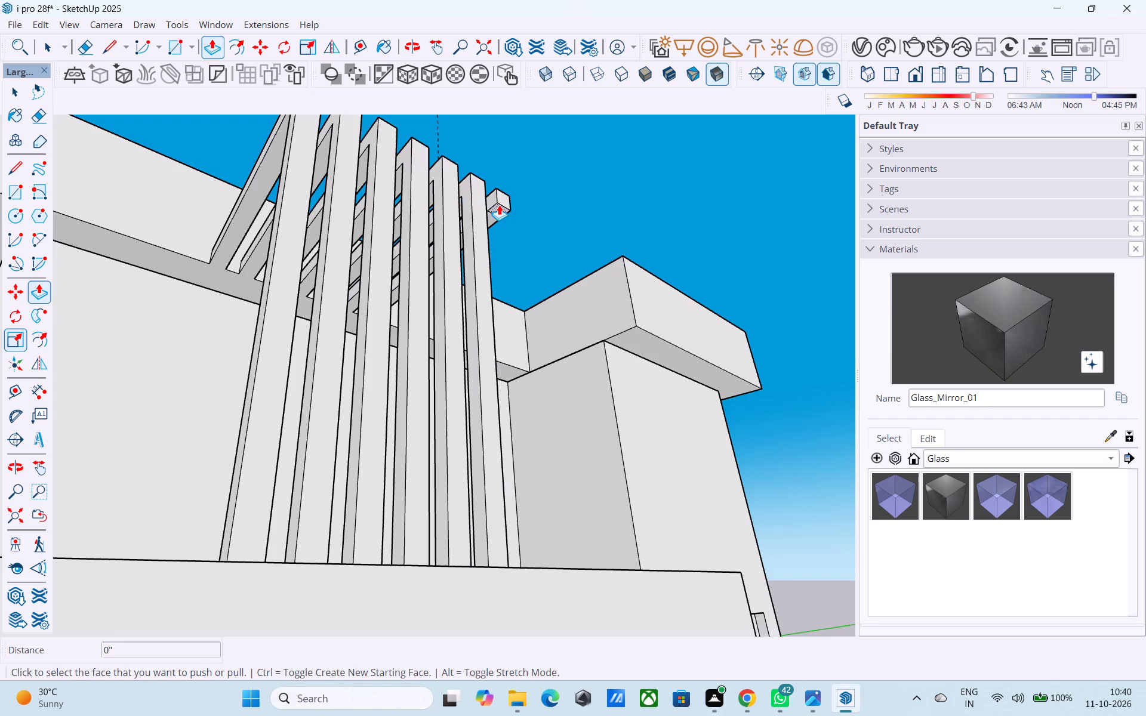
pyautogui.doubleClick(499, 206)
# Save the model.
pyautogui.scroll(-5, 499, 206)
pyautogui.moveTo(488, 225); pyautogui.dragTo(332, 459, button='middle')
pyautogui.scroll(-5, 322, 443)
pyautogui.moveTo(318, 427); pyautogui.dragTo(455, 403, button='middle')
pyautogui.scroll(-5, 452, 401)
pyautogui.moveTo(306, 440); pyautogui.dragTo(261, 399, button='middle')
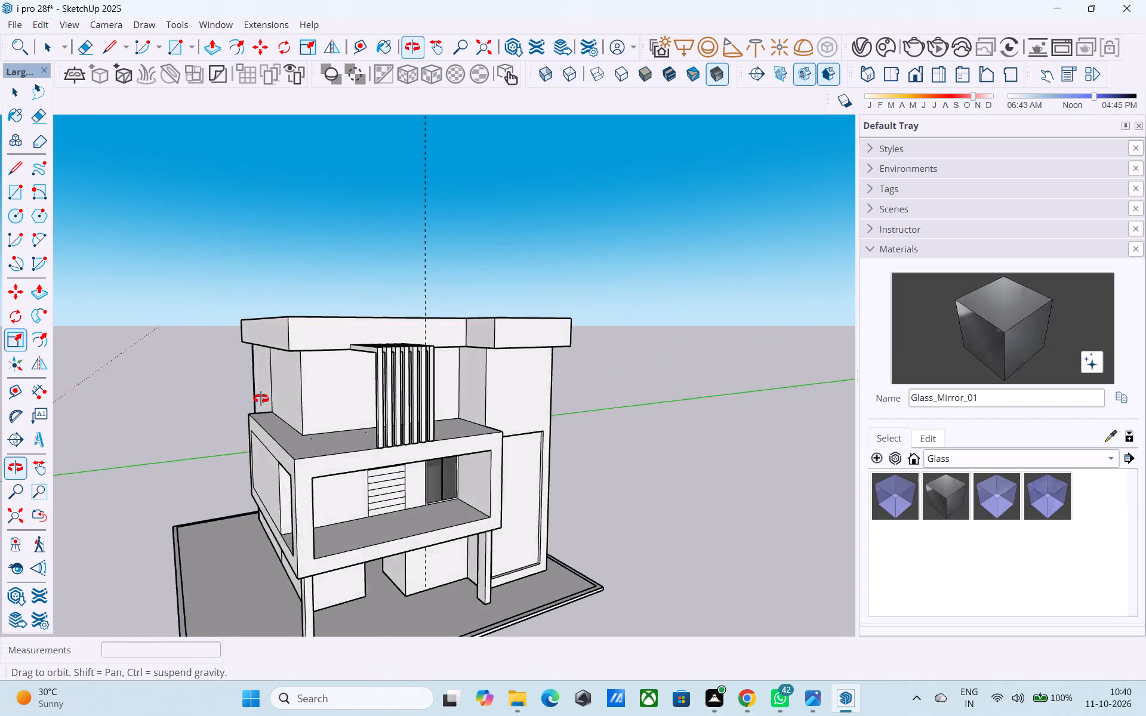
pyautogui.moveTo(261, 399); pyautogui.dragTo(200, 407, button='middle')
pyautogui.press('space')
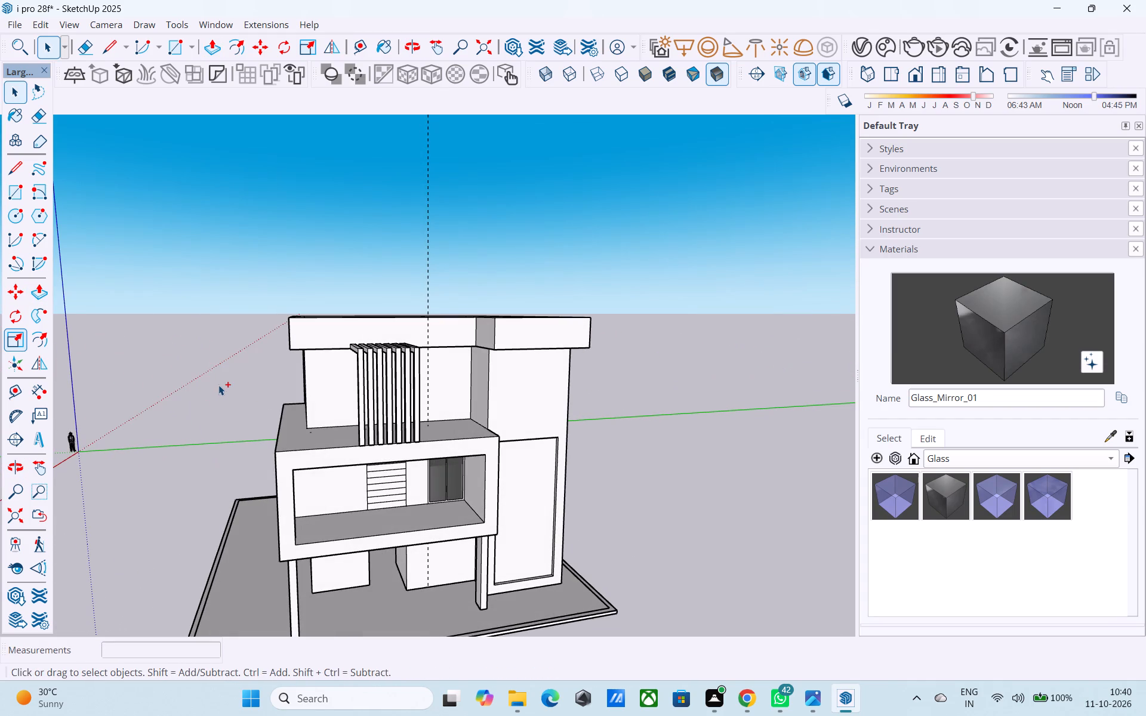
pyautogui.hotkey('ctrl', 's')
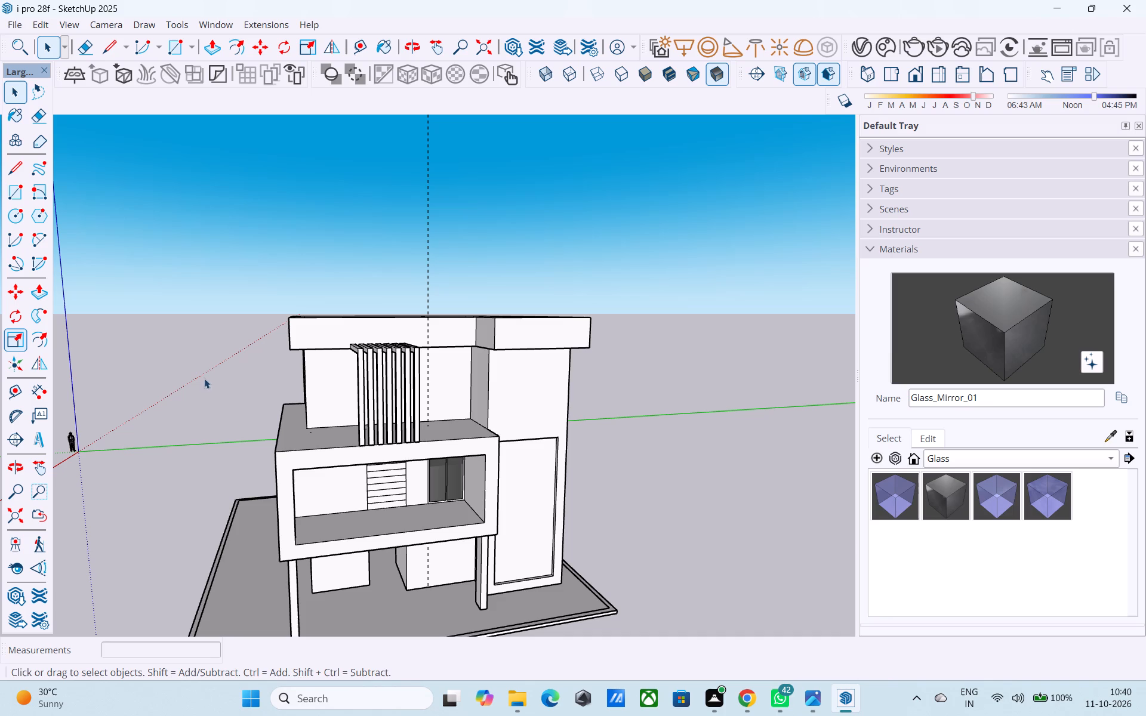
# Pick the ThomThom - Waistcoat2 material from the materials already in the model.
pyautogui.moveTo(170, 382); pyautogui.dragTo(281, 292, button='middle')
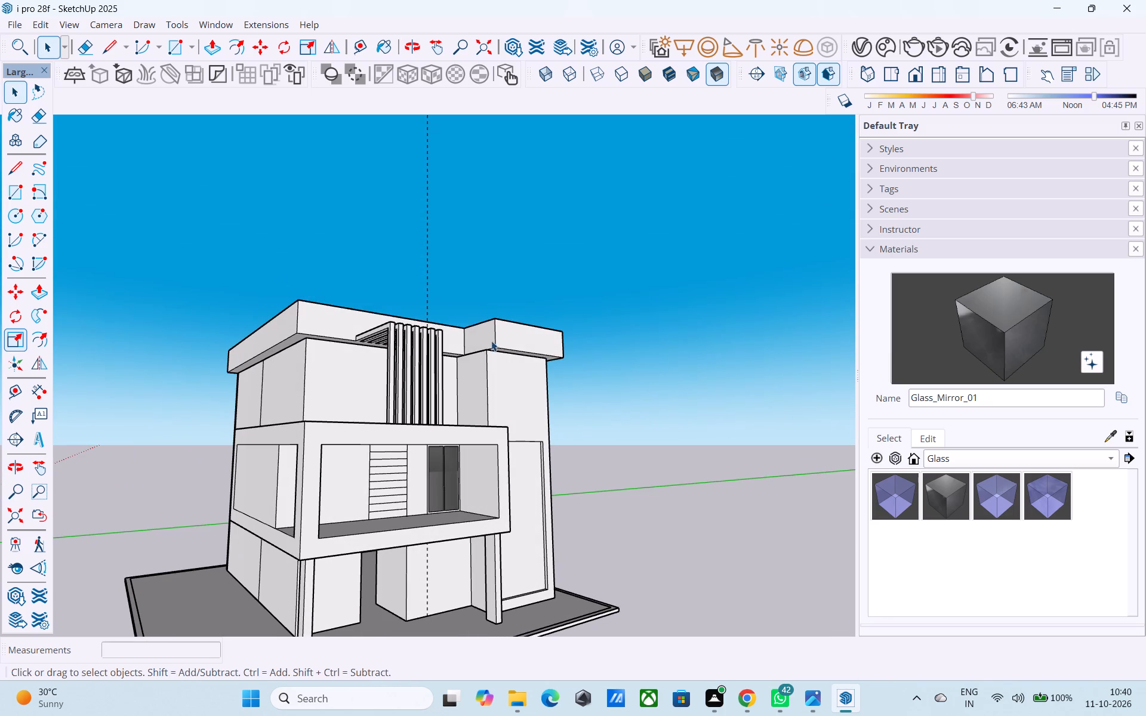
pyautogui.click(973, 459)
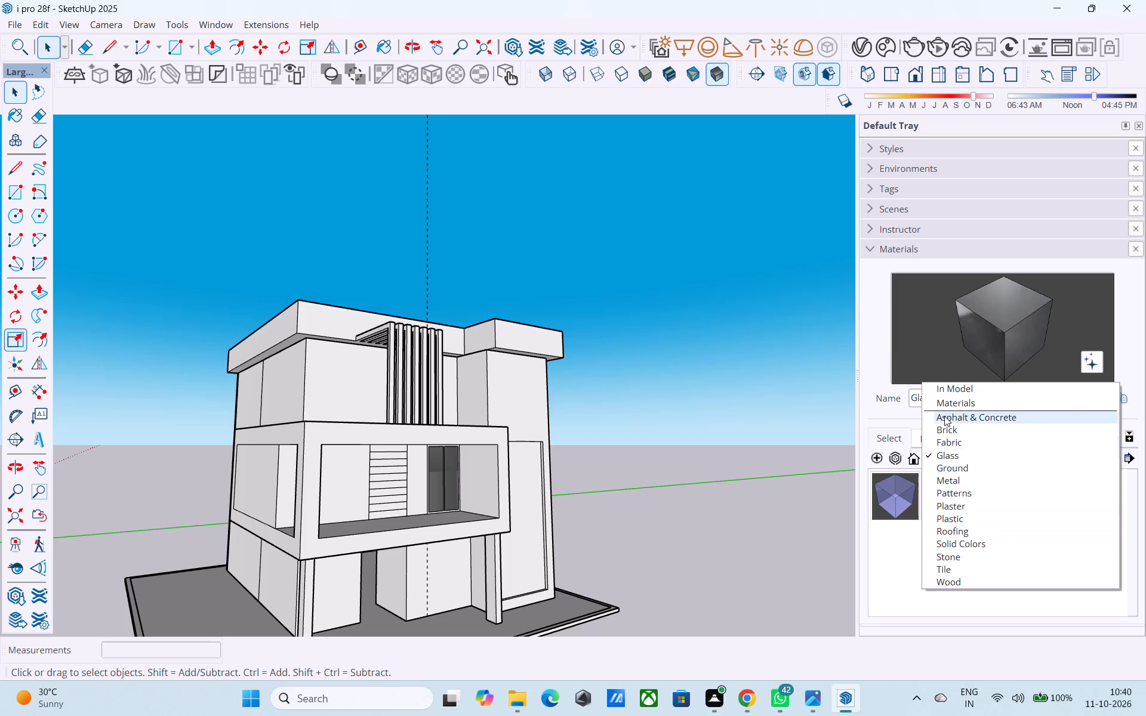
pyautogui.click(946, 391)
pyautogui.scroll(-5, 1025, 588)
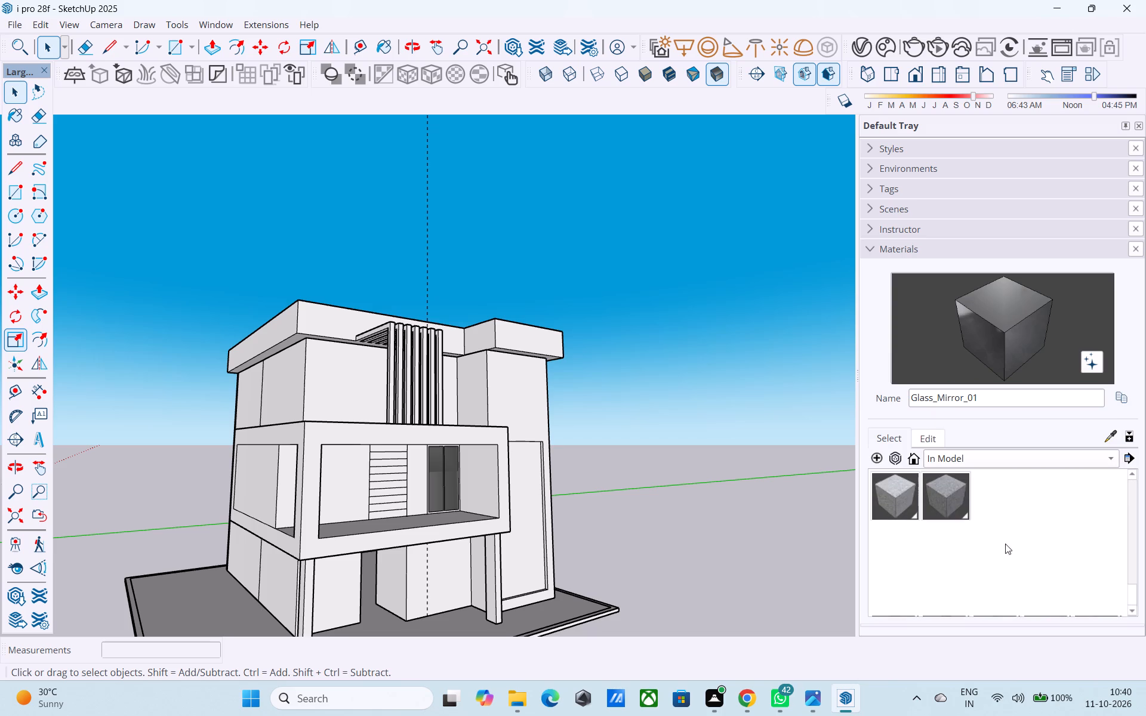
pyautogui.click(950, 508)
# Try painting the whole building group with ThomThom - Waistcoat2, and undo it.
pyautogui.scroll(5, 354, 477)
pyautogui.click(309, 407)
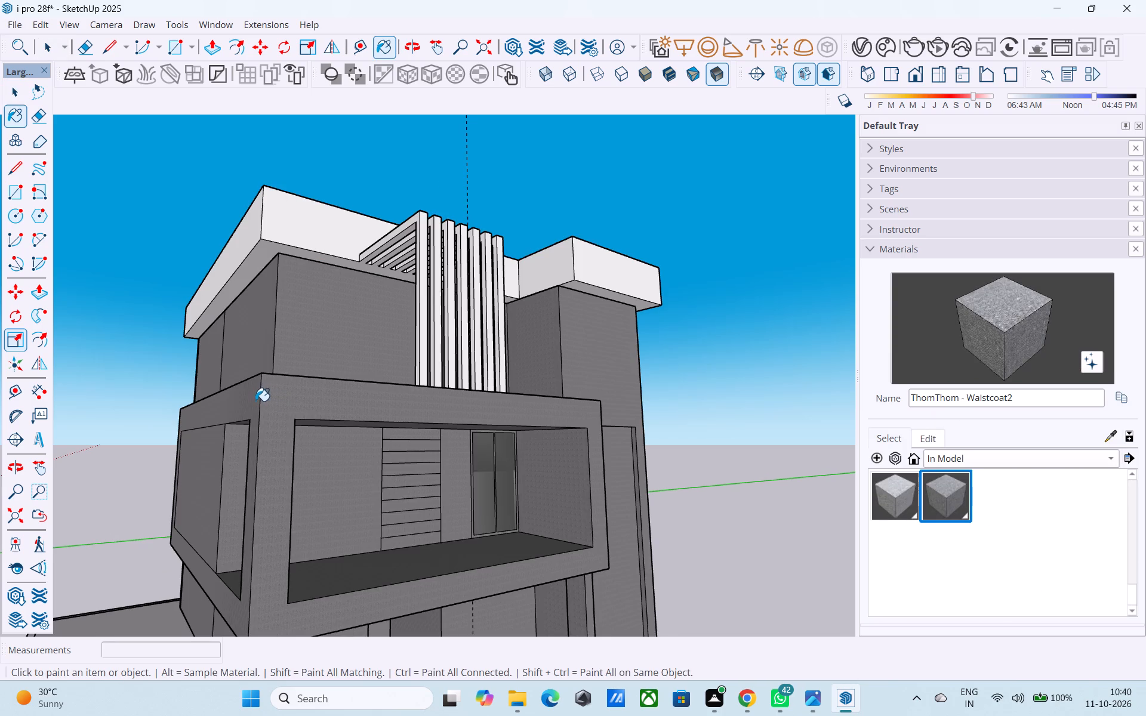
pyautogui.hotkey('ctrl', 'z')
# Inside the building group, paint the projecting balcony frame's front and side faces with ThomThom - Waistcoat2, and exit the group.
pyautogui.press('space')
pyautogui.doubleClick(263, 400)
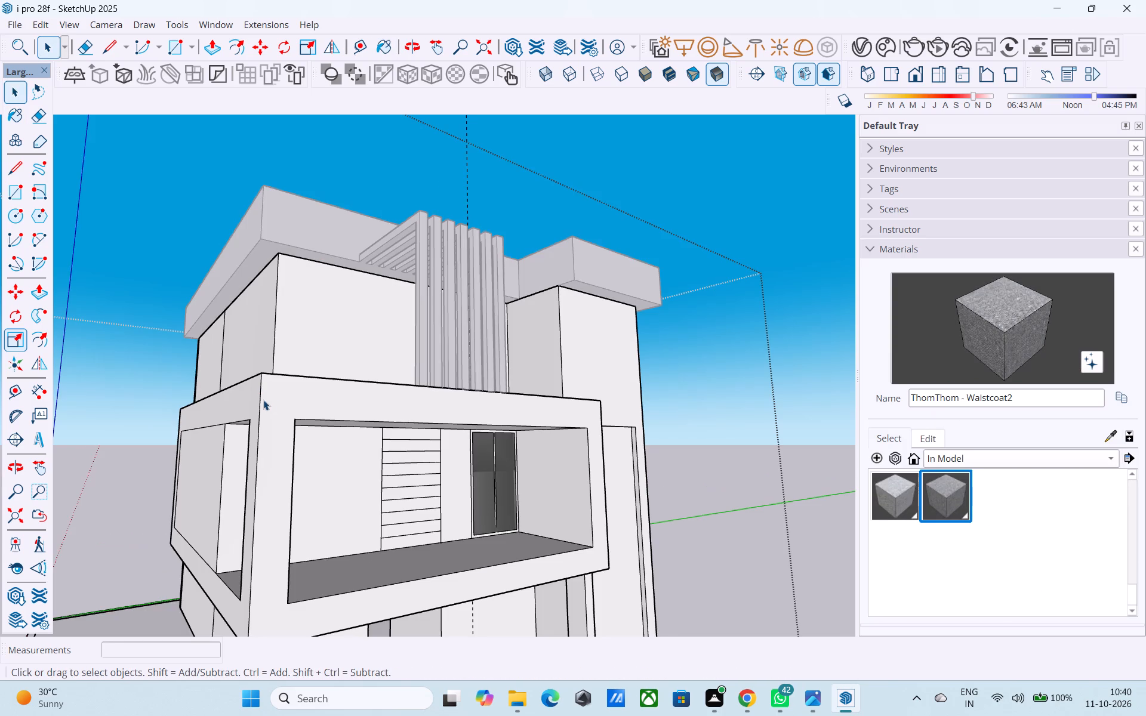
pyautogui.click(1022, 348)
pyautogui.click(349, 391)
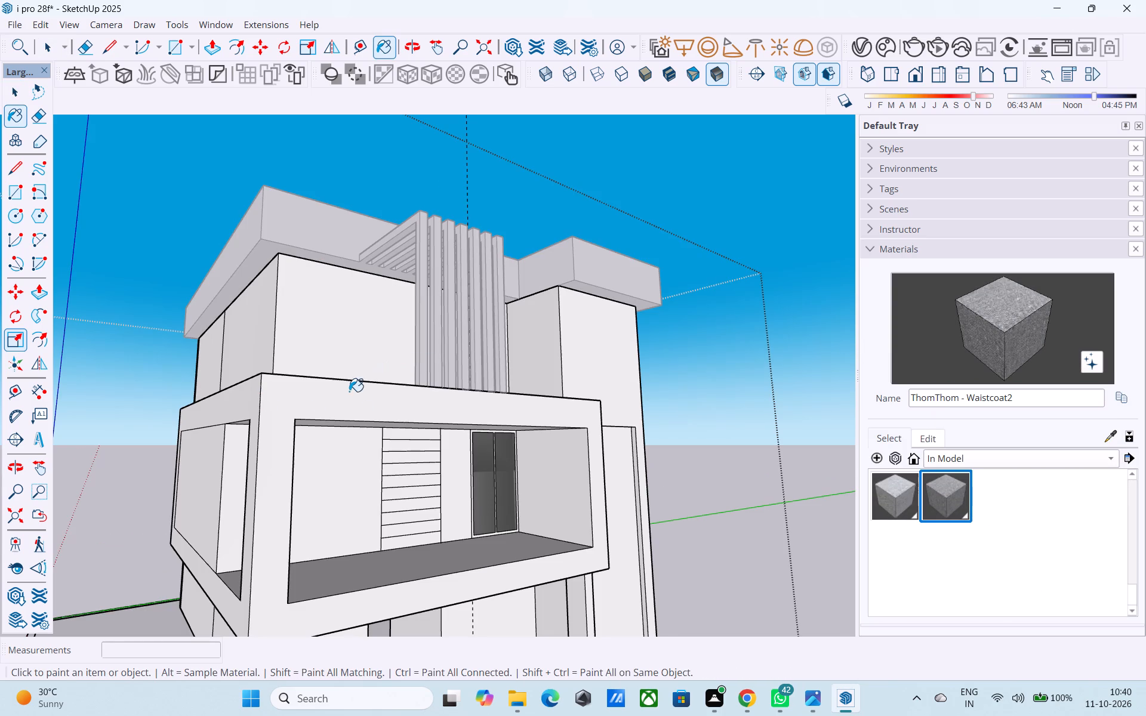
pyautogui.click(216, 397)
pyautogui.scroll(-1, 231, 401)
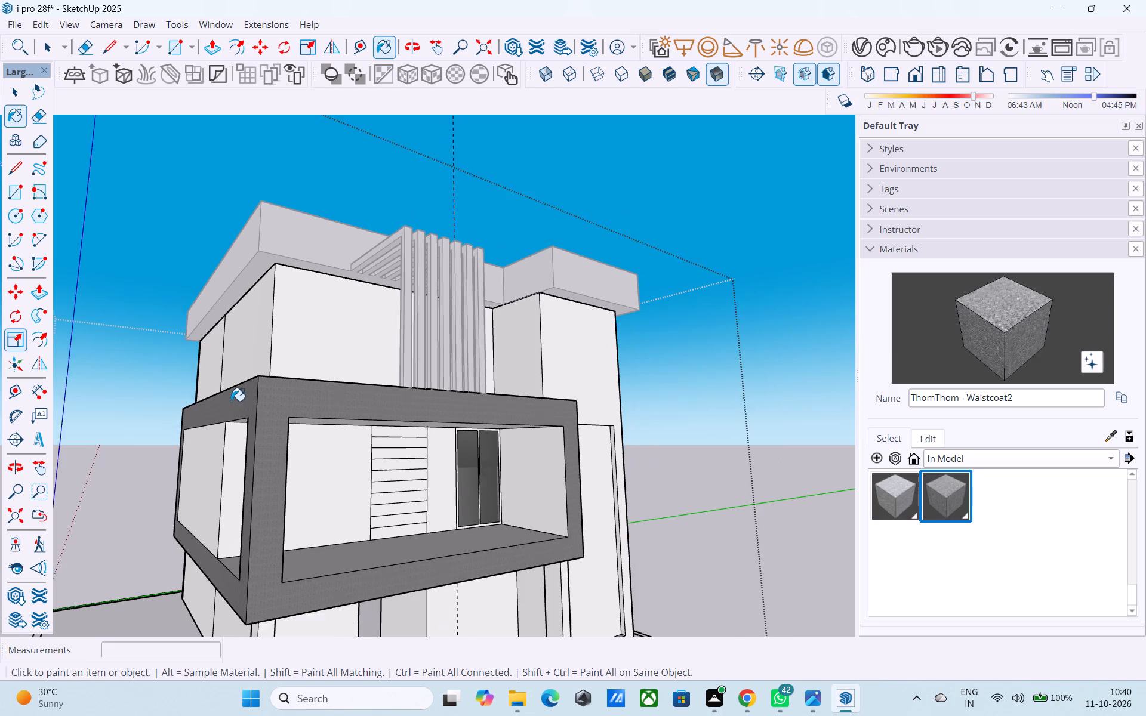
pyautogui.scroll(-1, 231, 401)
pyautogui.moveTo(231, 401); pyautogui.dragTo(420, 419, button='middle')
pyautogui.scroll(-5, 423, 419)
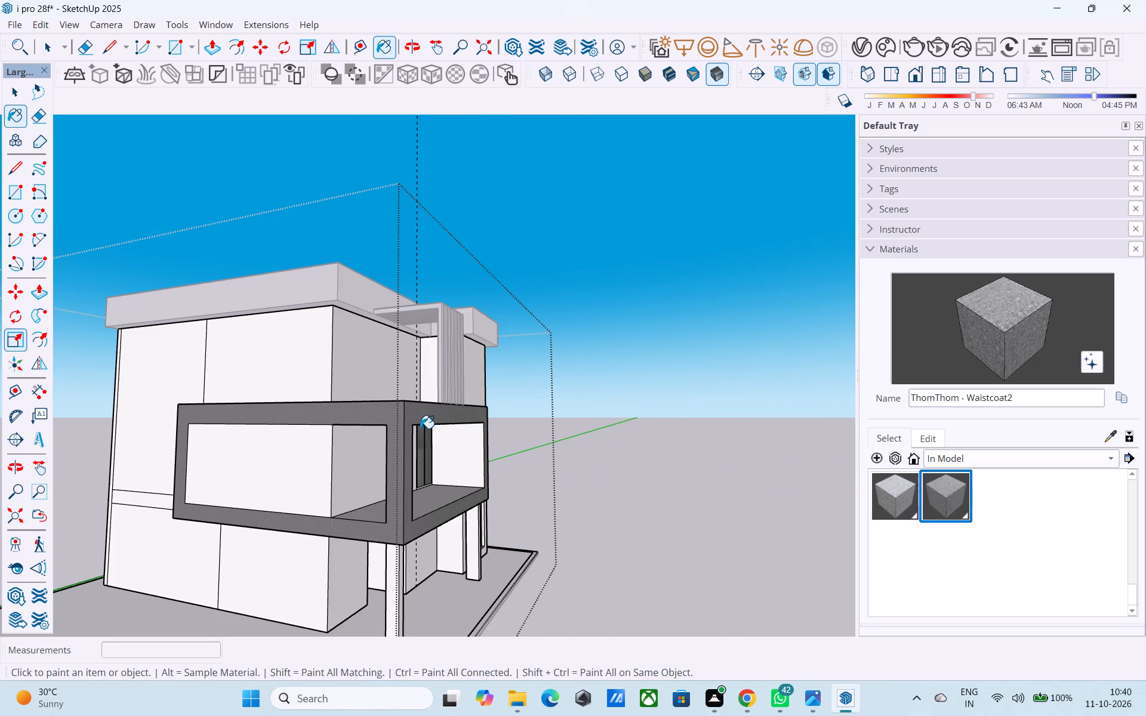
pyautogui.scroll(-4, 324, 368)
pyautogui.moveTo(346, 396); pyautogui.dragTo(415, 476, button='middle')
pyautogui.press('space')
pyautogui.click(517, 428)
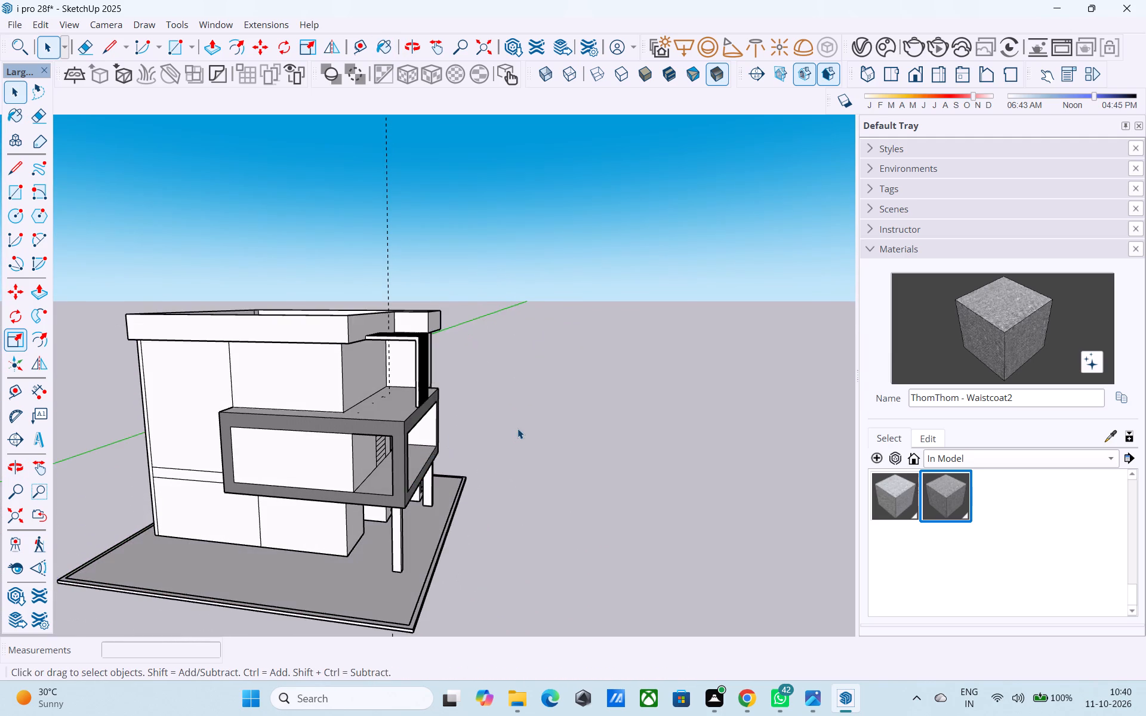
# Adjust the camera's field of view while checking how the house looks from the front and side.
pyautogui.moveTo(517, 428); pyautogui.dragTo(493, 412, button='middle')
pyautogui.click(36, 557)
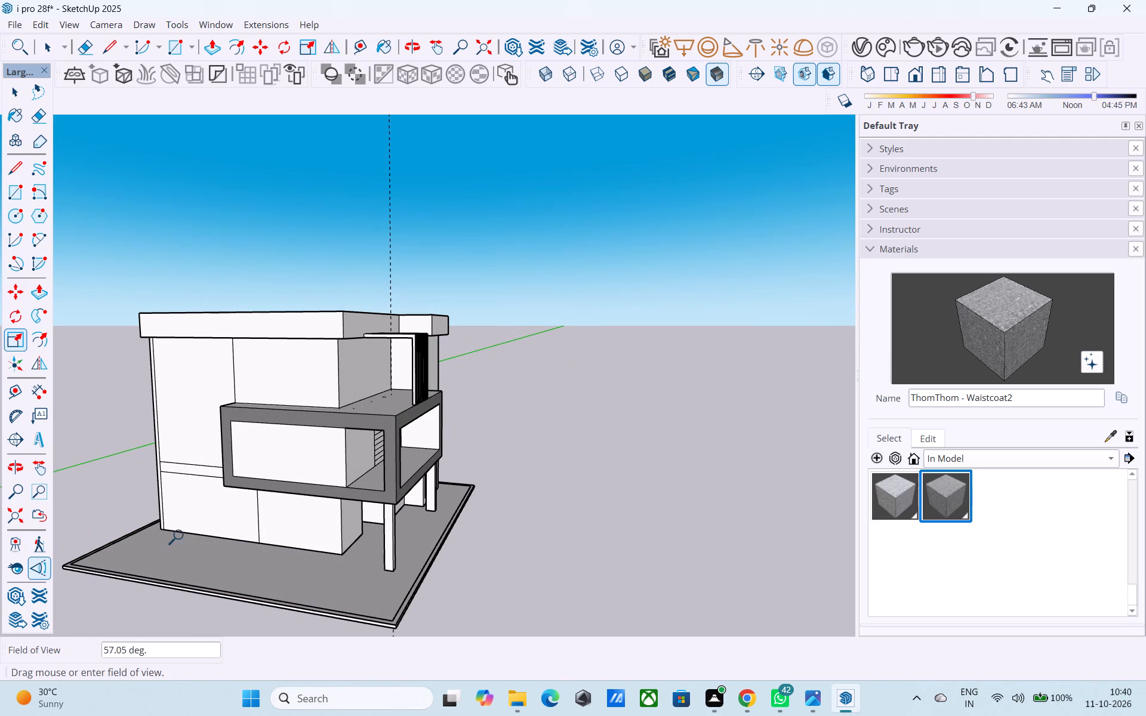
pyautogui.moveTo(181, 536); pyautogui.dragTo(212, 525)
pyautogui.moveTo(461, 542); pyautogui.dragTo(18, 411, button='middle')
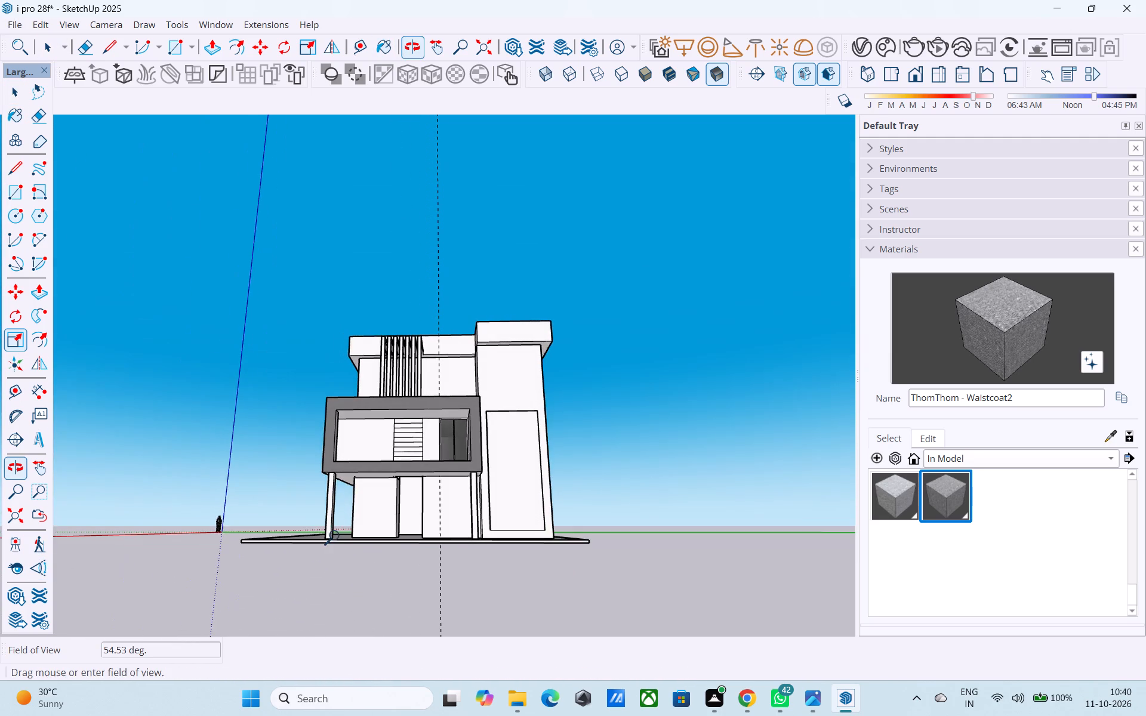
pyautogui.moveTo(385, 504); pyautogui.dragTo(369, 652)
pyautogui.moveTo(401, 581); pyautogui.dragTo(720, 622, button='middle')
pyautogui.scroll(-4, 483, 532)
pyautogui.moveTo(398, 526); pyautogui.dragTo(529, 540, button='middle')
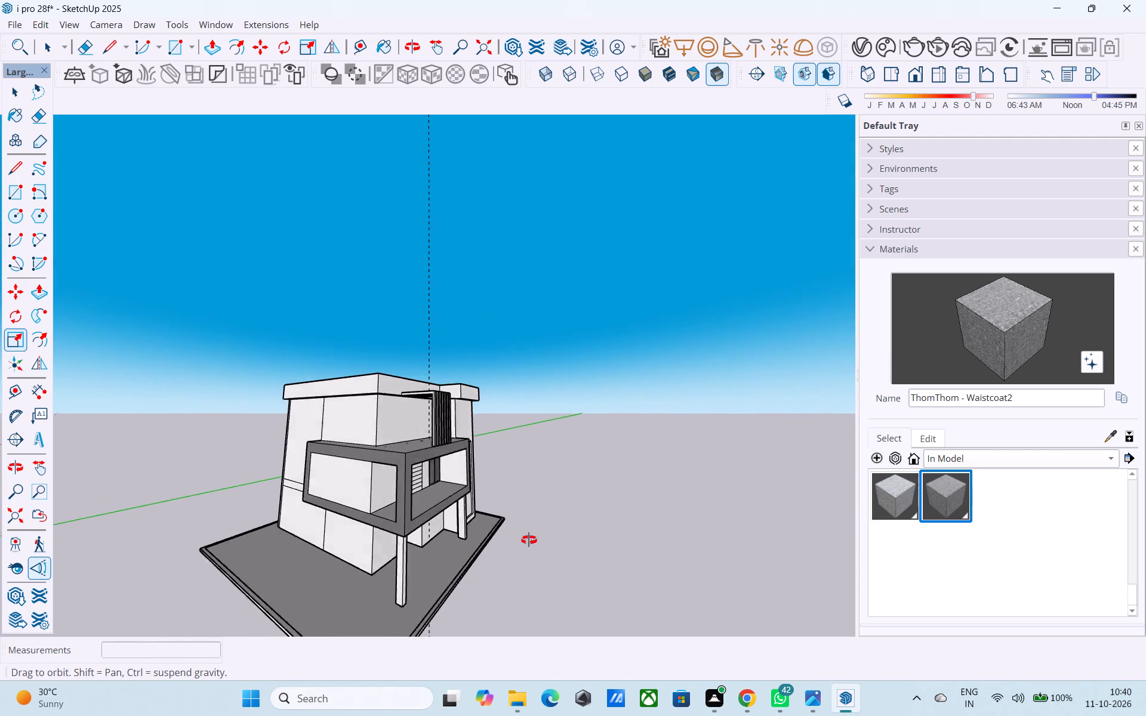
pyautogui.moveTo(529, 540); pyautogui.dragTo(615, 561, button='middle')
pyautogui.moveTo(608, 561); pyautogui.dragTo(310, 509)
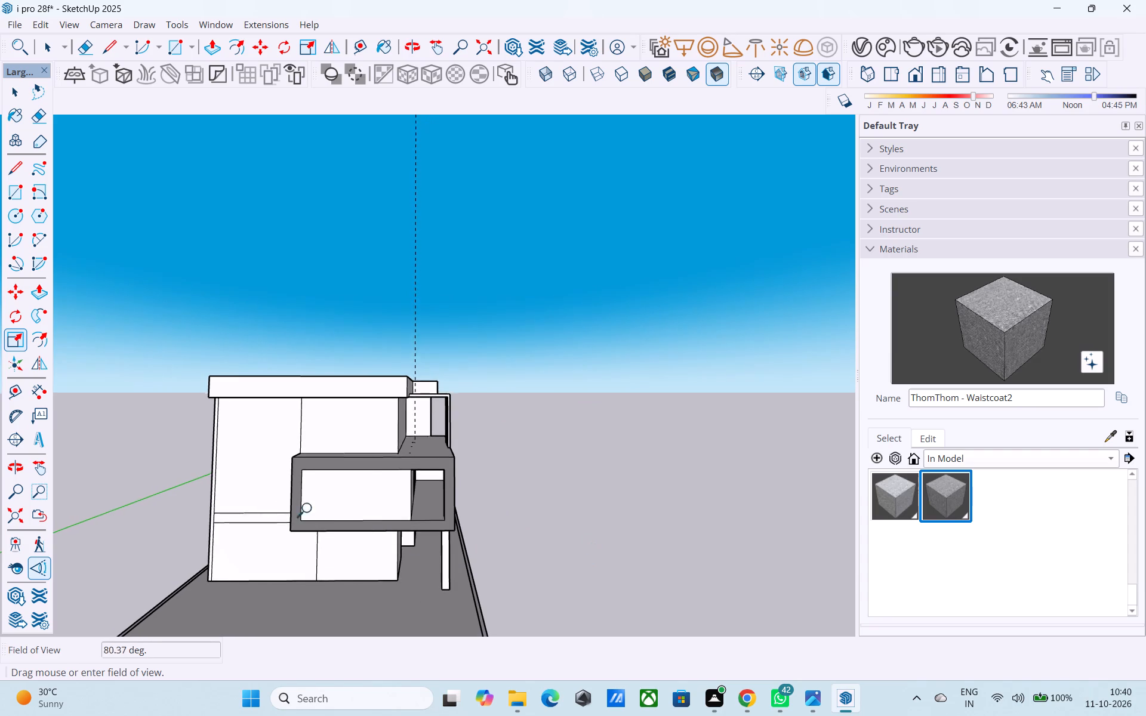
pyautogui.moveTo(310, 509); pyautogui.dragTo(269, 497)
pyautogui.moveTo(569, 557); pyautogui.dragTo(308, 481)
pyautogui.moveTo(569, 542); pyautogui.dragTo(219, 562, button='middle')
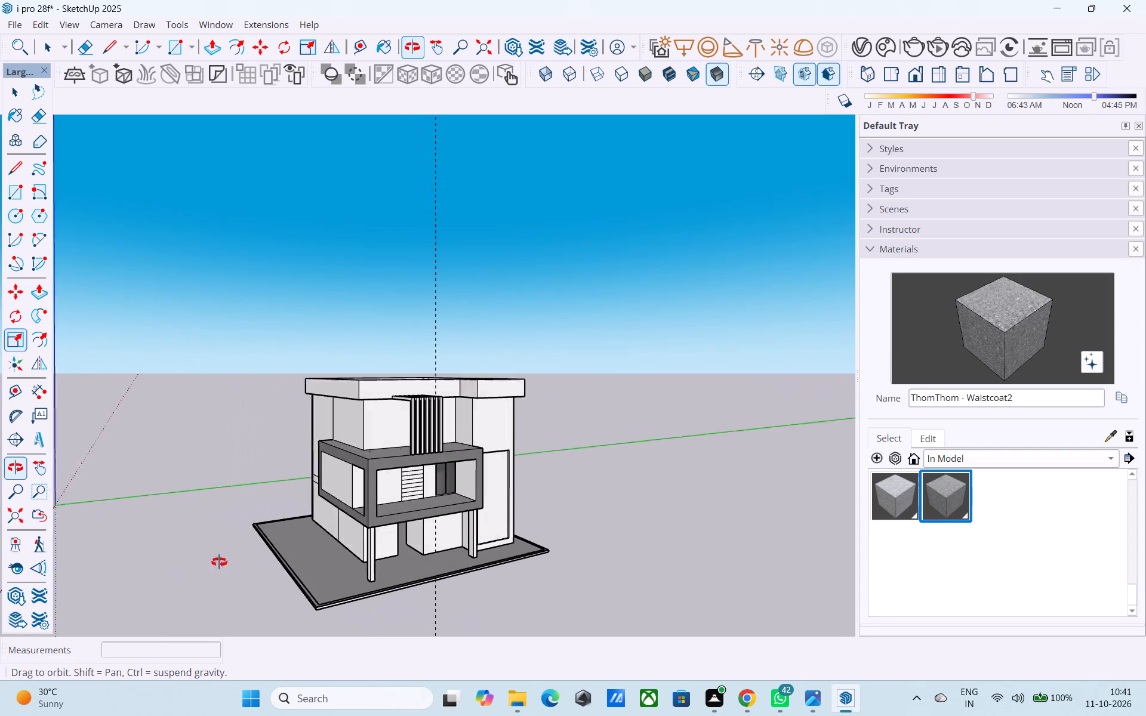
pyautogui.moveTo(219, 562); pyautogui.dragTo(188, 560, button='middle')
pyautogui.moveTo(502, 546); pyautogui.dragTo(399, 530, button='middle')
pyautogui.scroll(6, 409, 514)
pyautogui.press('space')
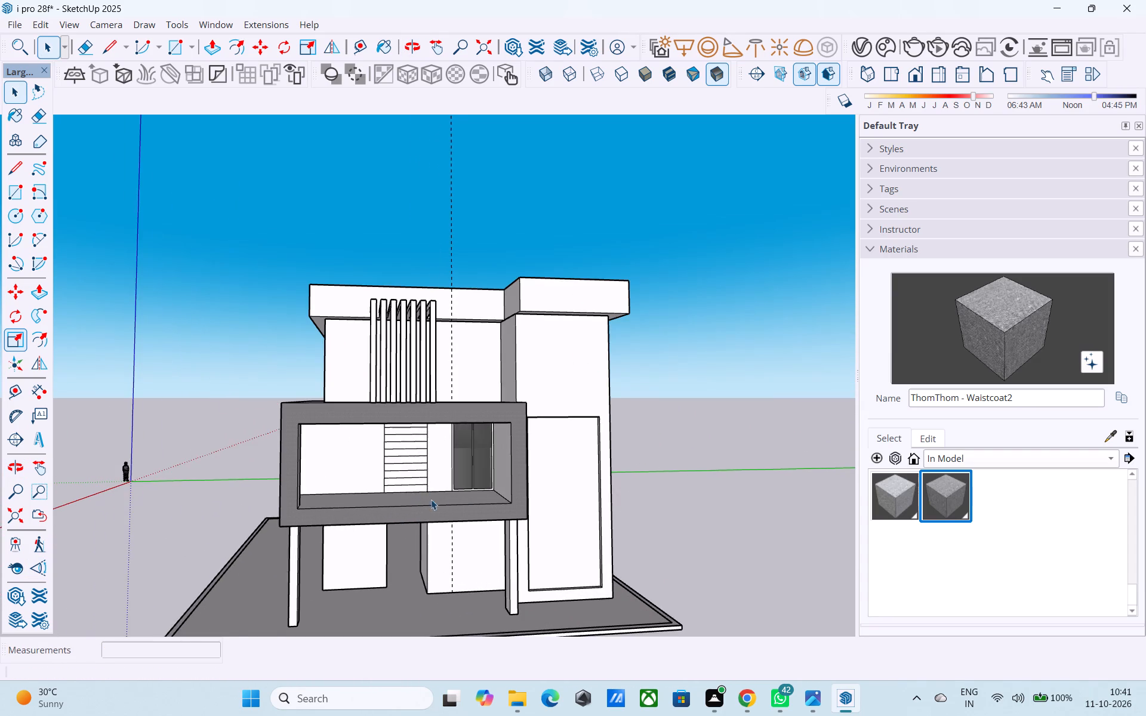
# Examine the painted balcony frame and the side and rear walls of the house.
pyautogui.scroll(3, 441, 492)
pyautogui.moveTo(441, 492); pyautogui.dragTo(795, 567, button='middle')
pyautogui.scroll(-7, 735, 540)
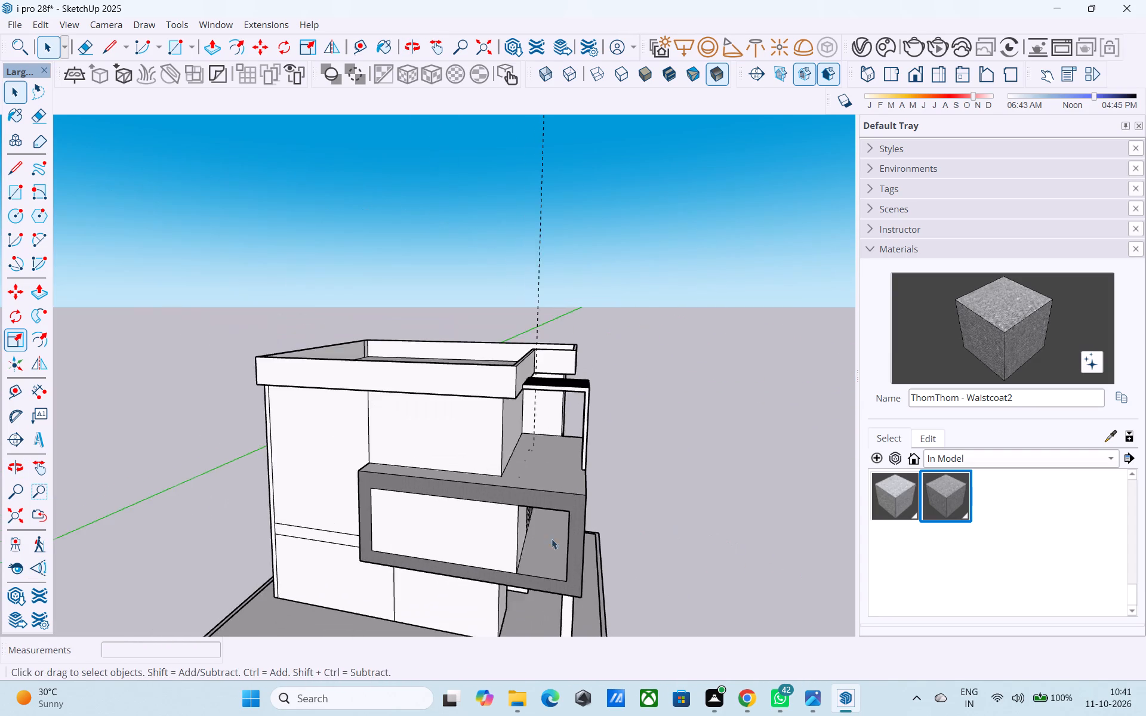
pyautogui.moveTo(538, 539); pyautogui.dragTo(852, 524, button='middle')
pyautogui.scroll(-2, 614, 492)
pyautogui.keyDown('shift'); pyautogui.moveTo(564, 504); pyautogui.dragTo(790, 433, button='middle'); pyautogui.keyUp('shift')
pyautogui.moveTo(643, 439); pyautogui.dragTo(703, 447, button='middle')
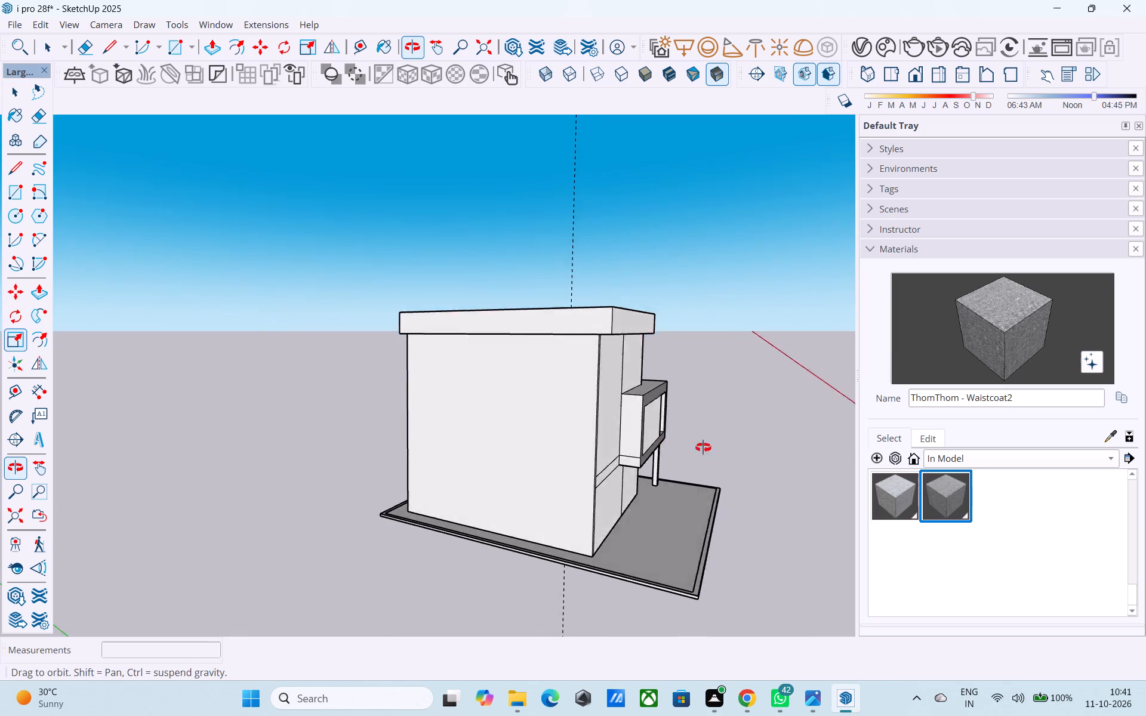
pyautogui.moveTo(703, 447); pyautogui.dragTo(557, 454, button='middle')
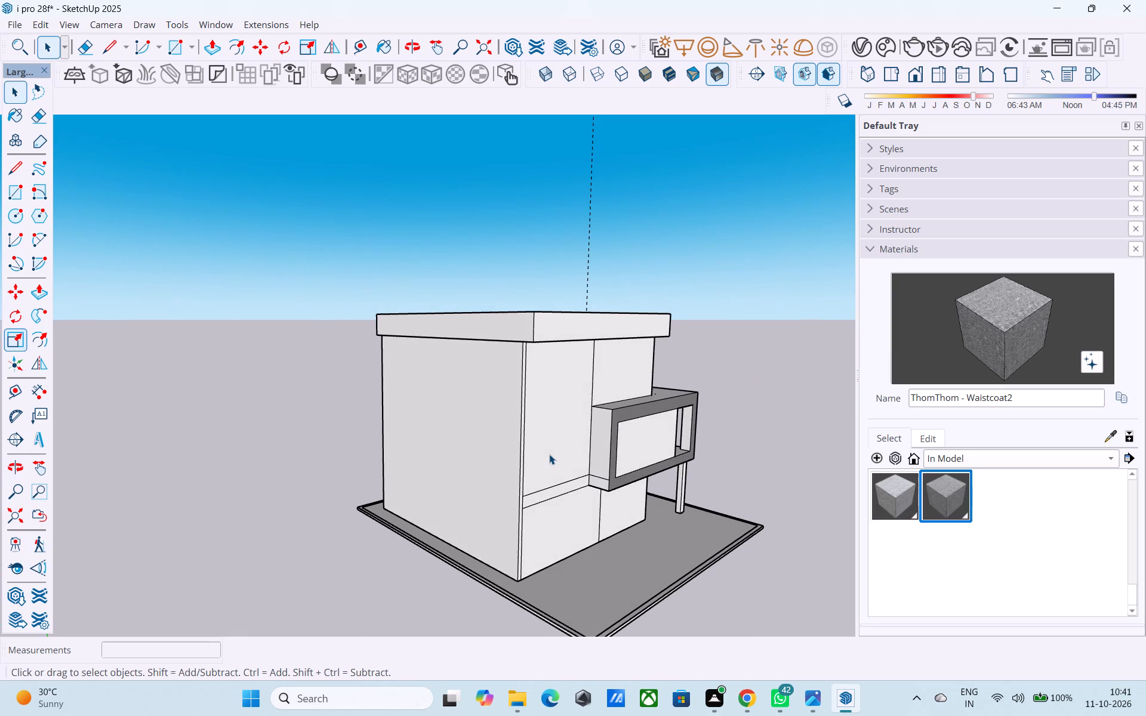
# Examine the roof parapet, the blank end wall and the balcony-side facade from above and from eye level.
pyautogui.moveTo(549, 454); pyautogui.dragTo(540, 394, button='middle')
pyautogui.scroll(3, 540, 394)
pyautogui.scroll(-3, 541, 395)
pyautogui.moveTo(541, 395); pyautogui.dragTo(516, 558, button='middle')
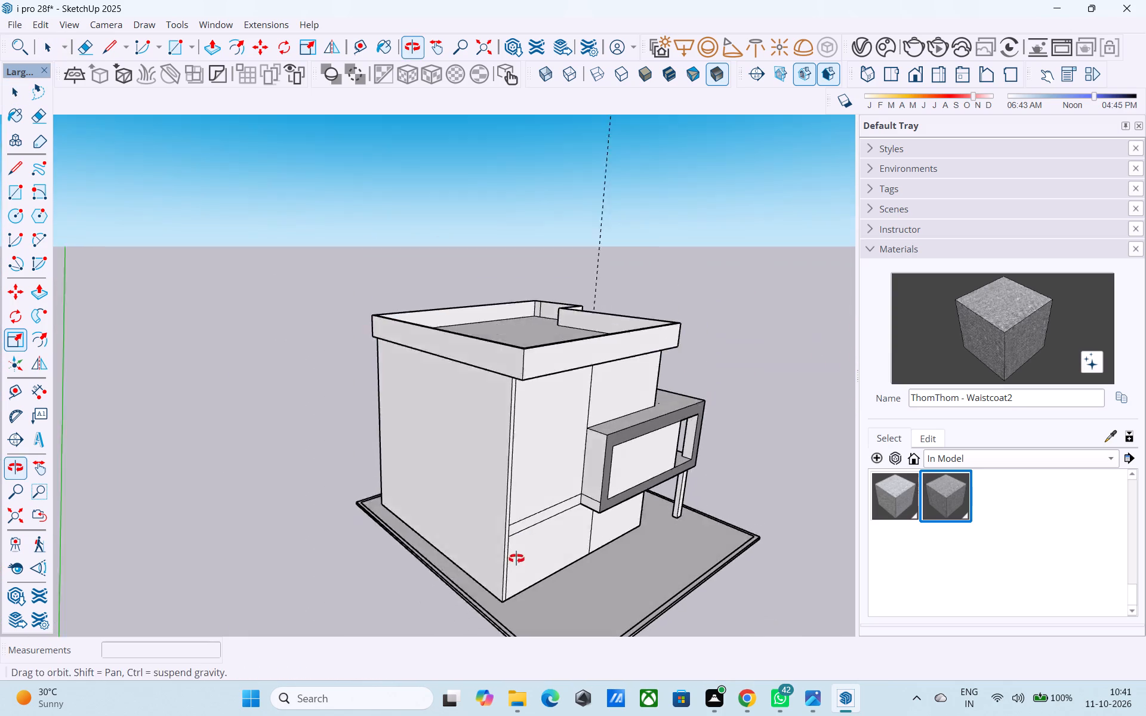
pyautogui.moveTo(516, 558); pyautogui.dragTo(502, 582, button='middle')
pyautogui.moveTo(539, 483); pyautogui.dragTo(538, 436, button='middle')
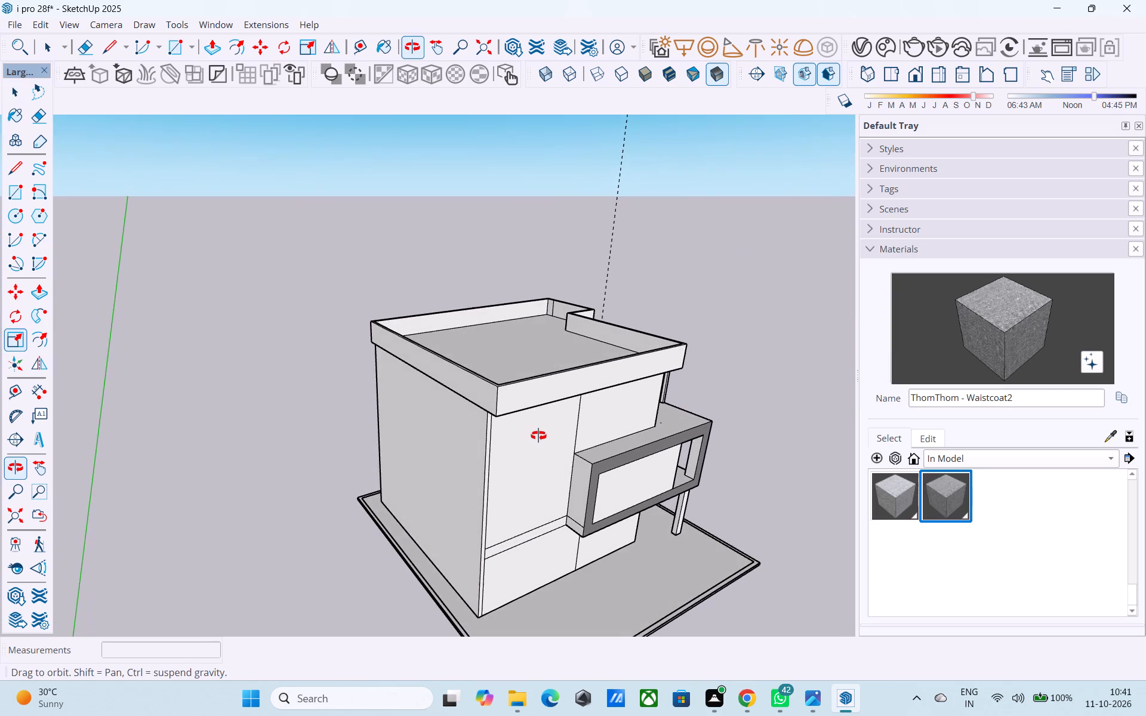
pyautogui.moveTo(538, 436); pyautogui.dragTo(588, 408, button='middle')
pyautogui.scroll(2, 489, 452)
pyautogui.scroll(-2, 489, 452)
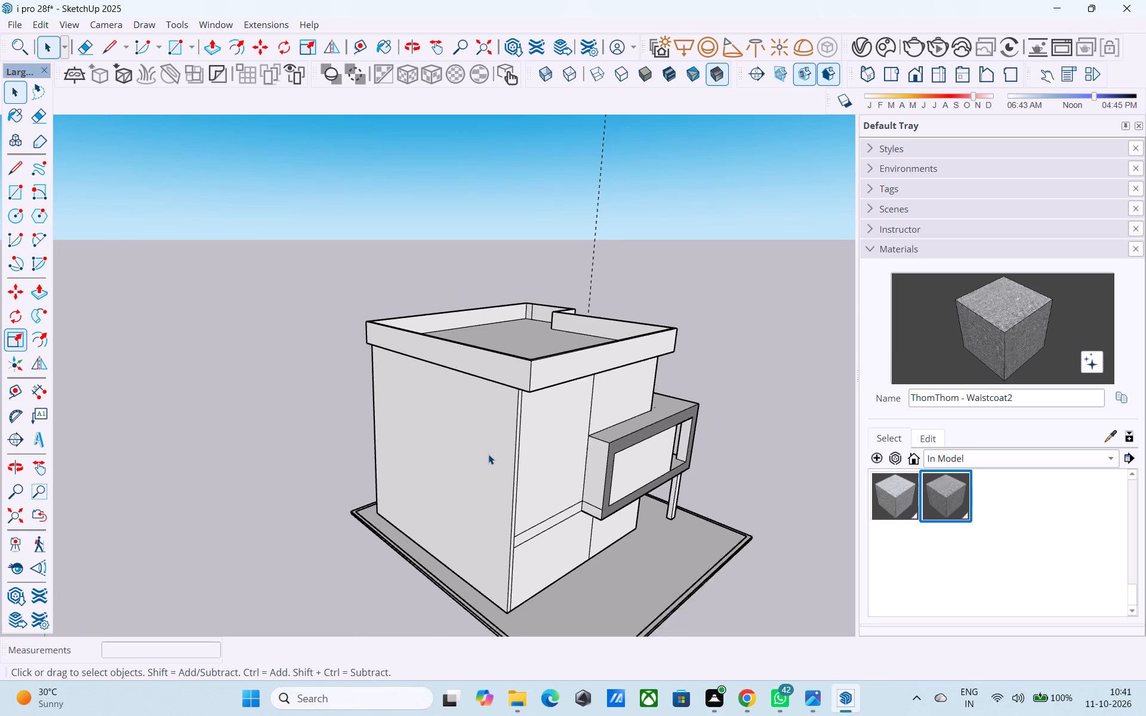
pyautogui.scroll(-1, 488, 454)
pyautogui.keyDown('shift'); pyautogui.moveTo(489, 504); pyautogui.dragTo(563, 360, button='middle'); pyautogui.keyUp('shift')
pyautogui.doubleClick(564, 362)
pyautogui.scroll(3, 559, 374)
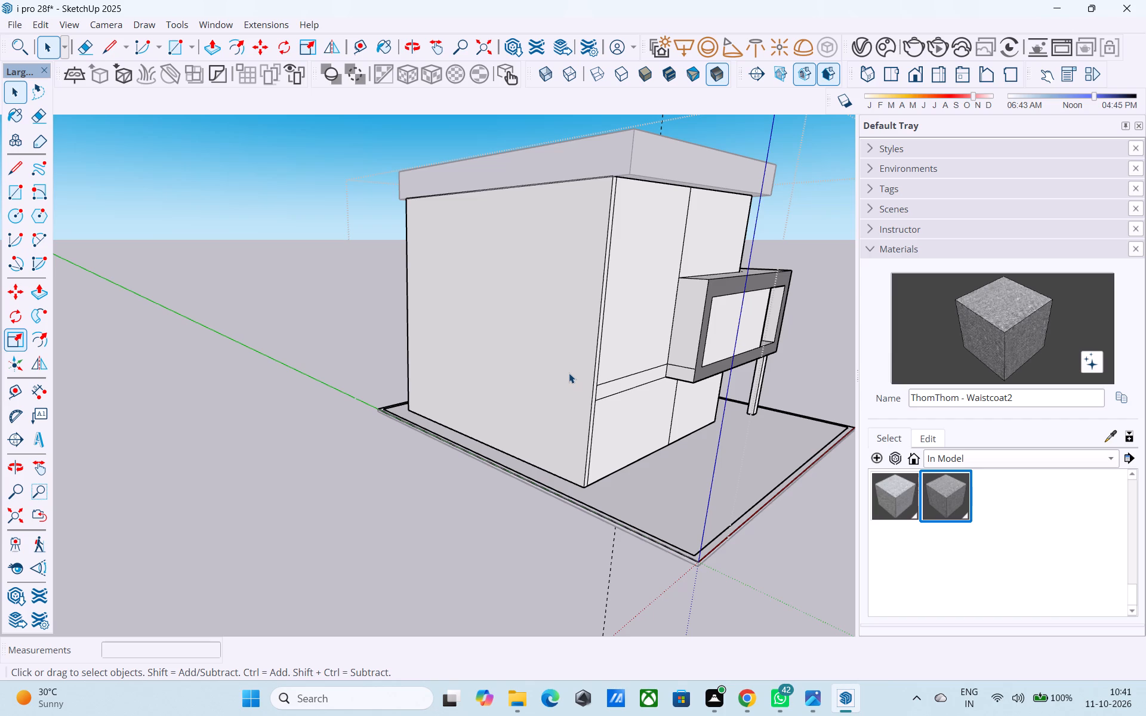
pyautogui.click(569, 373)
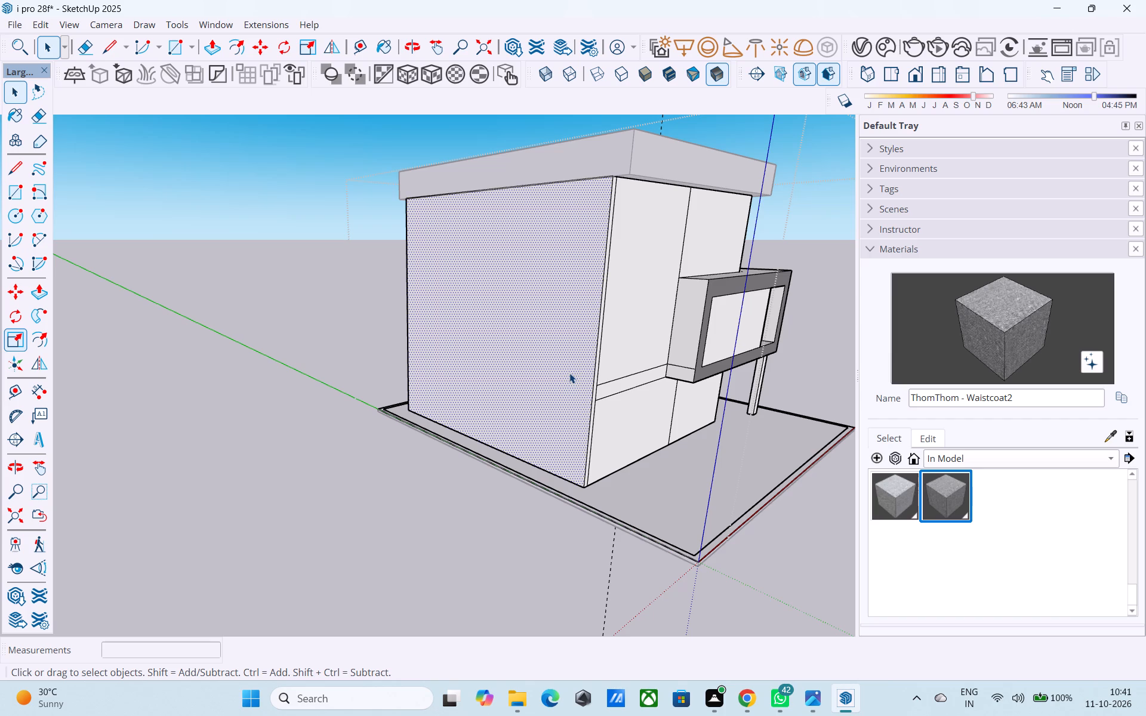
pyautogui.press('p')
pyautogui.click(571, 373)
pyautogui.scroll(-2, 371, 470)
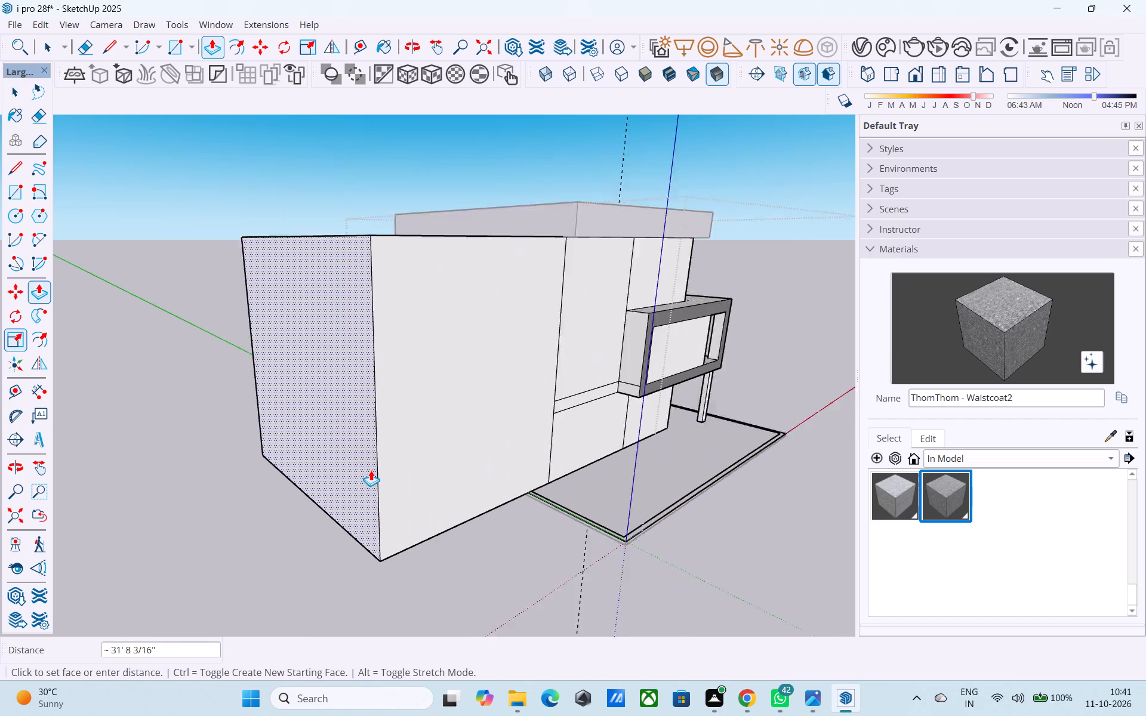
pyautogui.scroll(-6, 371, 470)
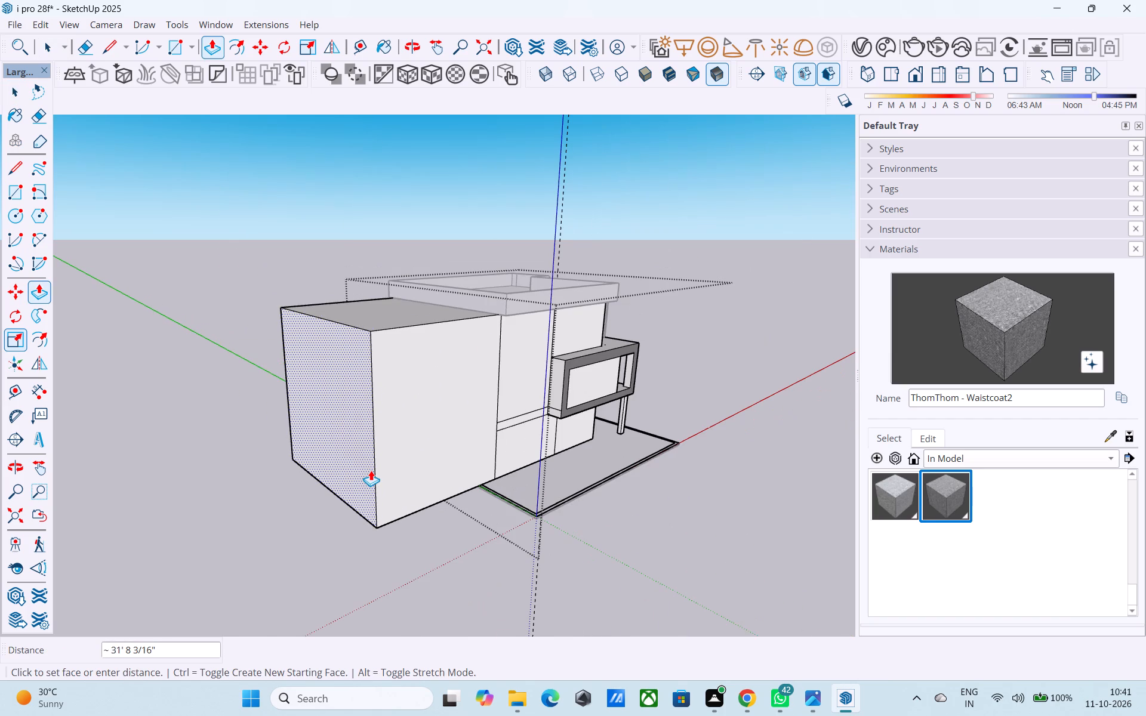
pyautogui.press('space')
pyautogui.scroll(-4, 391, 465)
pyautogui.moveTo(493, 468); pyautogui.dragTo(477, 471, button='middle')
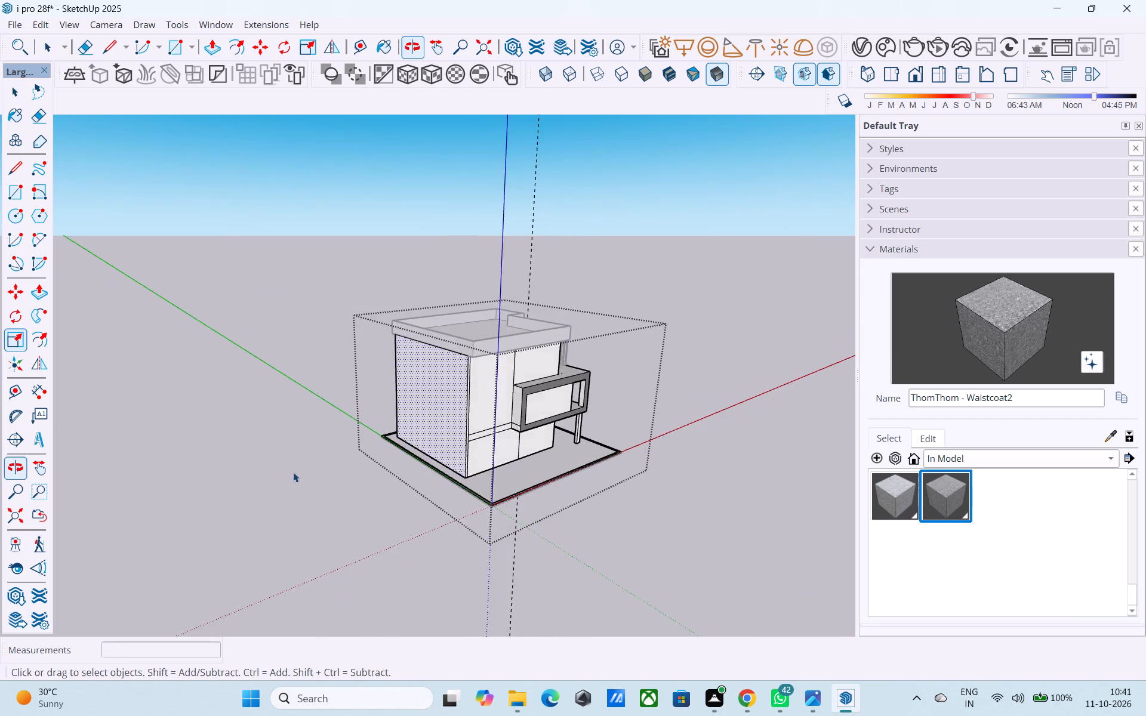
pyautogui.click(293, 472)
# Examine the front facade, pergola slats and projecting balcony frame from the front, the corner and the side.
pyautogui.moveTo(692, 460); pyautogui.dragTo(172, 430, button='middle')
pyautogui.moveTo(507, 393); pyautogui.dragTo(552, 442, button='middle')
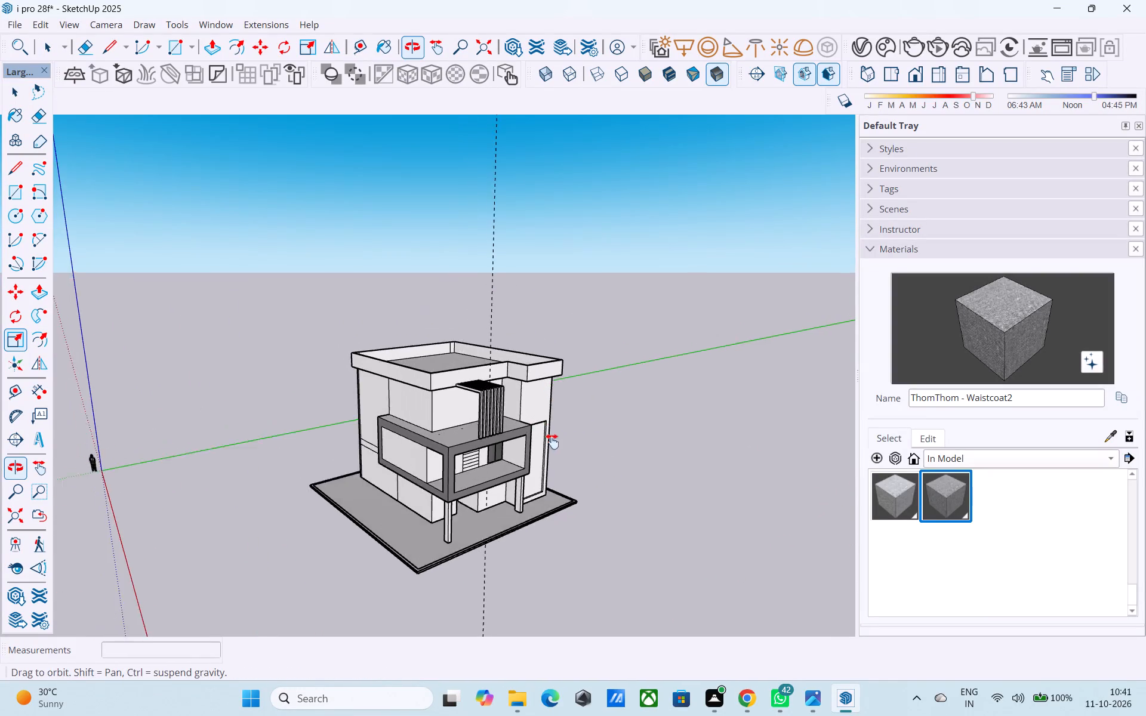
pyautogui.moveTo(552, 442); pyautogui.dragTo(541, 429, button='middle')
pyautogui.scroll(5, 493, 418)
pyautogui.moveTo(497, 450); pyautogui.dragTo(366, 467, button='middle')
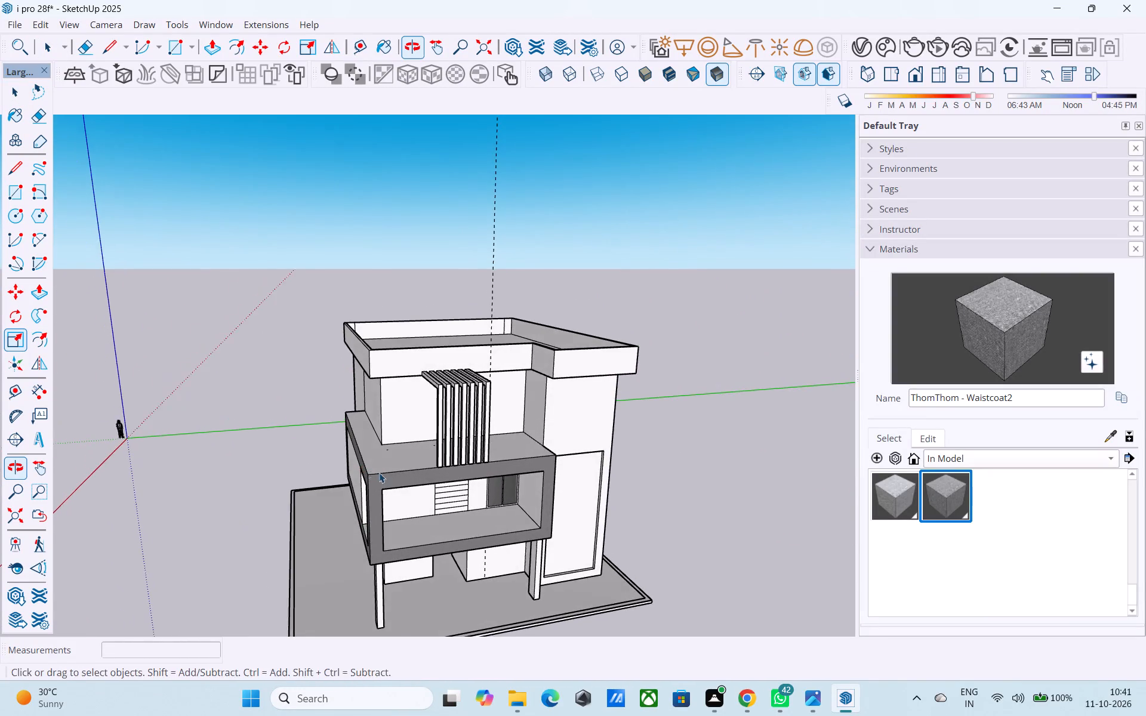
pyautogui.moveTo(458, 486); pyautogui.dragTo(549, 460, button='middle')
pyautogui.keyDown('shift'); pyautogui.moveTo(529, 464); pyautogui.dragTo(532, 430, button='middle'); pyautogui.keyUp('shift')
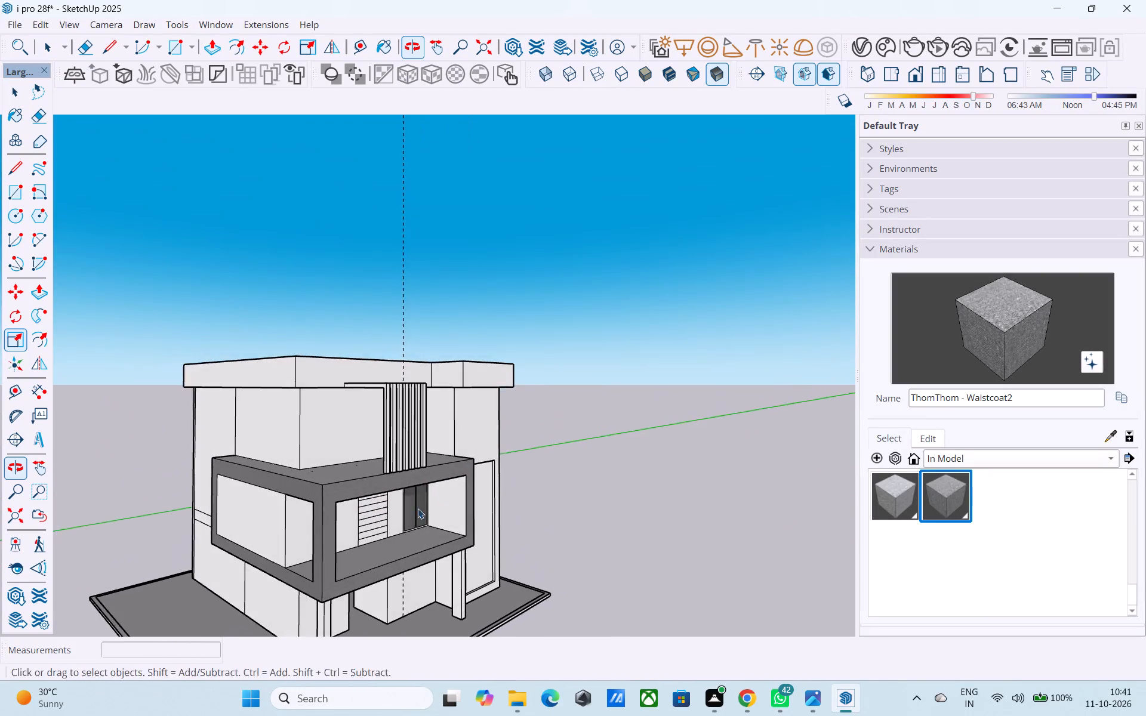
pyautogui.moveTo(418, 508); pyautogui.dragTo(604, 434, button='middle')
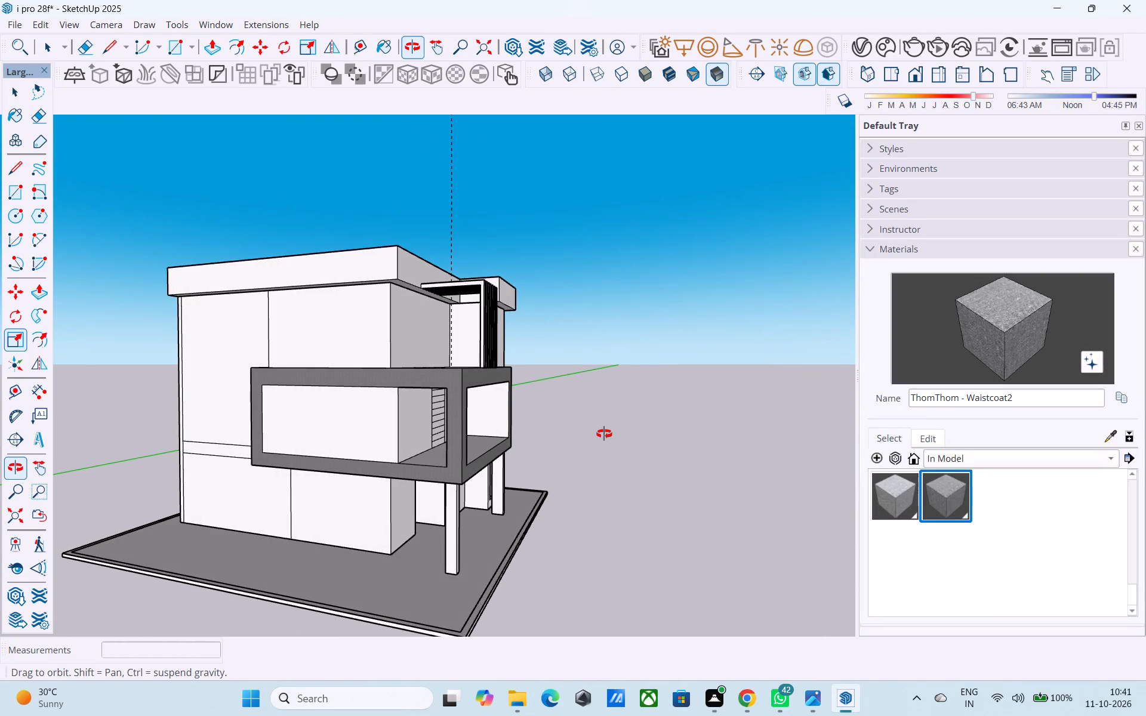
pyautogui.moveTo(604, 434); pyautogui.dragTo(641, 430, button='middle')
pyautogui.moveTo(633, 431); pyautogui.dragTo(660, 421, button='middle')
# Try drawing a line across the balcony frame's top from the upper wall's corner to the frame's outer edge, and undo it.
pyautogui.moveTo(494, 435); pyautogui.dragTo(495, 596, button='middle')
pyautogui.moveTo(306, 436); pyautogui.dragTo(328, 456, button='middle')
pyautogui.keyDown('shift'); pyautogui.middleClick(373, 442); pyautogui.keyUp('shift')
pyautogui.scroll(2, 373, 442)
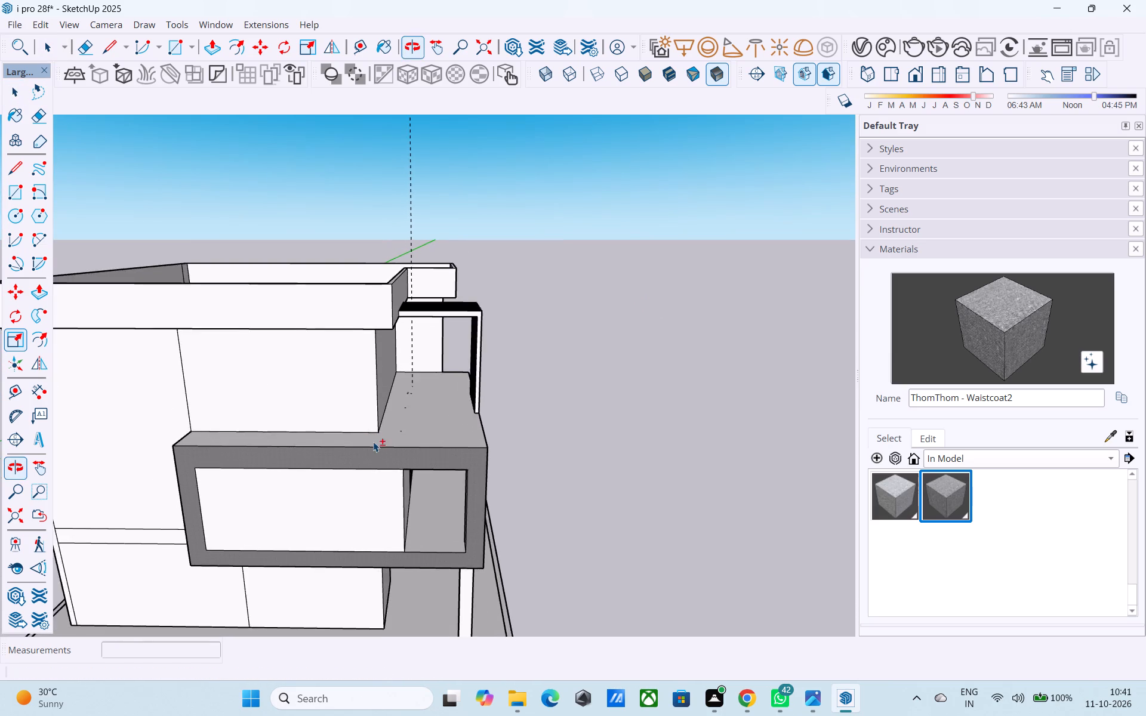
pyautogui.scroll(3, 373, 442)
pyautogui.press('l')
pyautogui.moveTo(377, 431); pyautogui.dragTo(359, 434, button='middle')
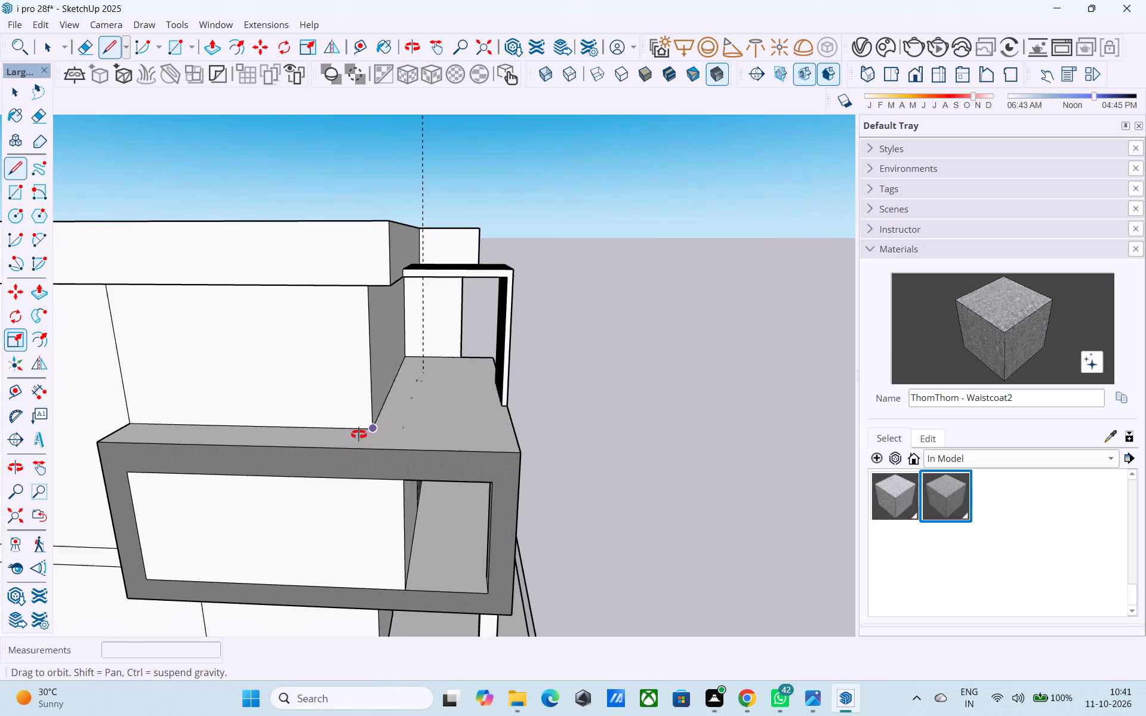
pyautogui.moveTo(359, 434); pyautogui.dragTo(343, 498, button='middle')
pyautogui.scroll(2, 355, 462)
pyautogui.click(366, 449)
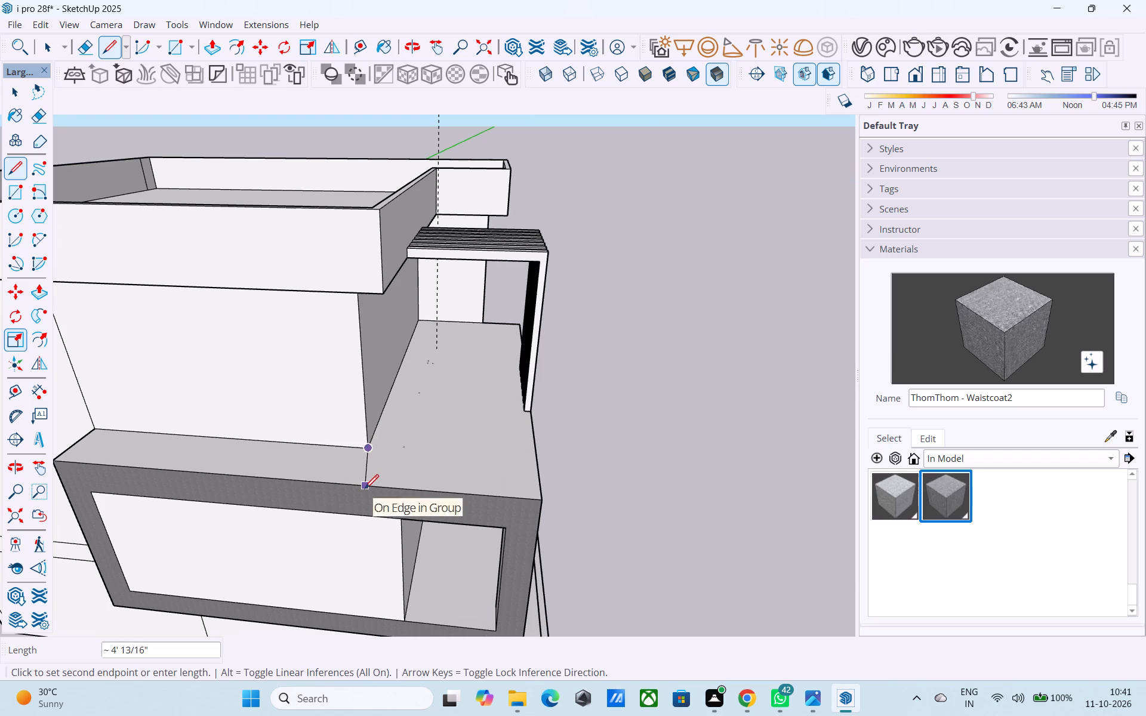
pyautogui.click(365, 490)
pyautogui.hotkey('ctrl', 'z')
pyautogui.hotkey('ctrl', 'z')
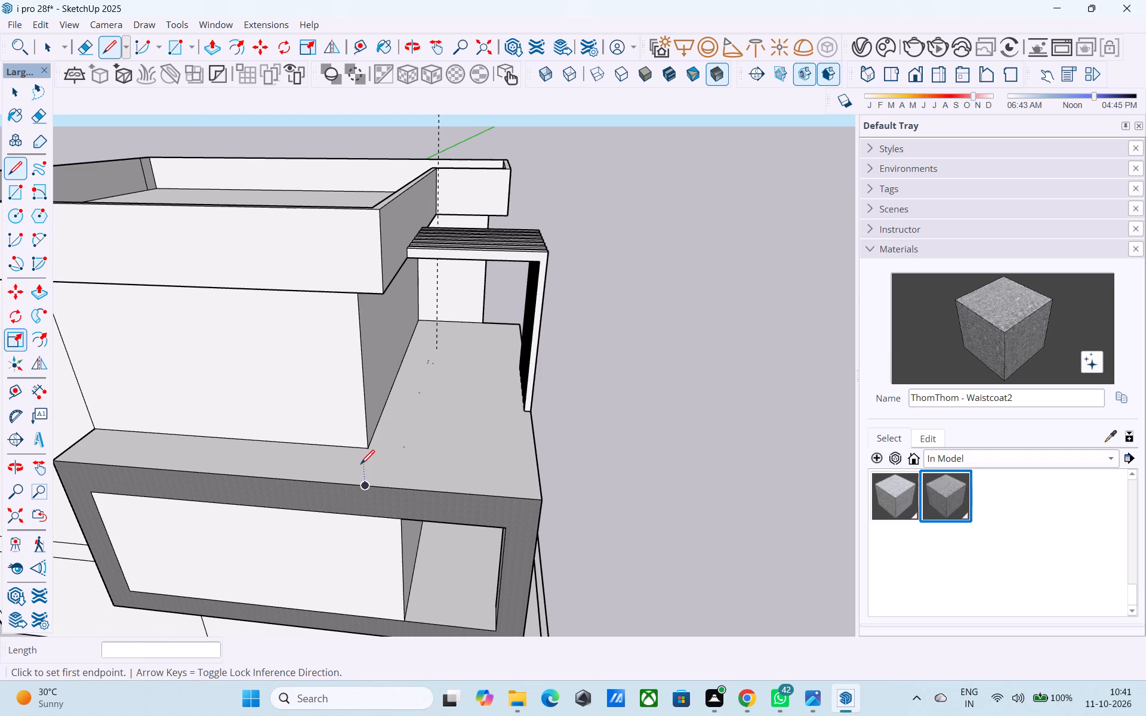
# Draw a line across the balcony frame's top, continuing the upper wall's corner edge out to the frame's outer edge.
pyautogui.scroll(2, 363, 459)
pyautogui.click(369, 449)
pyautogui.click(350, 493)
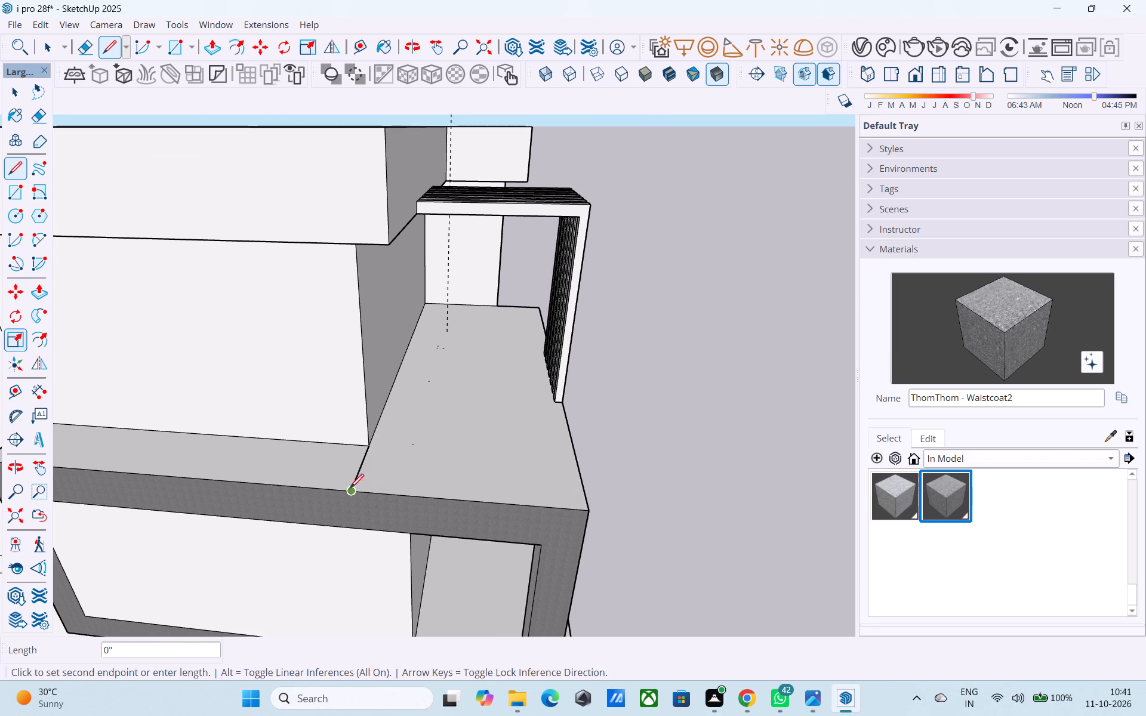
# Inside the building group, draw the same line from the upper wall's corner to the balcony frame's outer edge.
pyautogui.press('space')
pyautogui.click(325, 422)
pyautogui.doubleClick(327, 422)
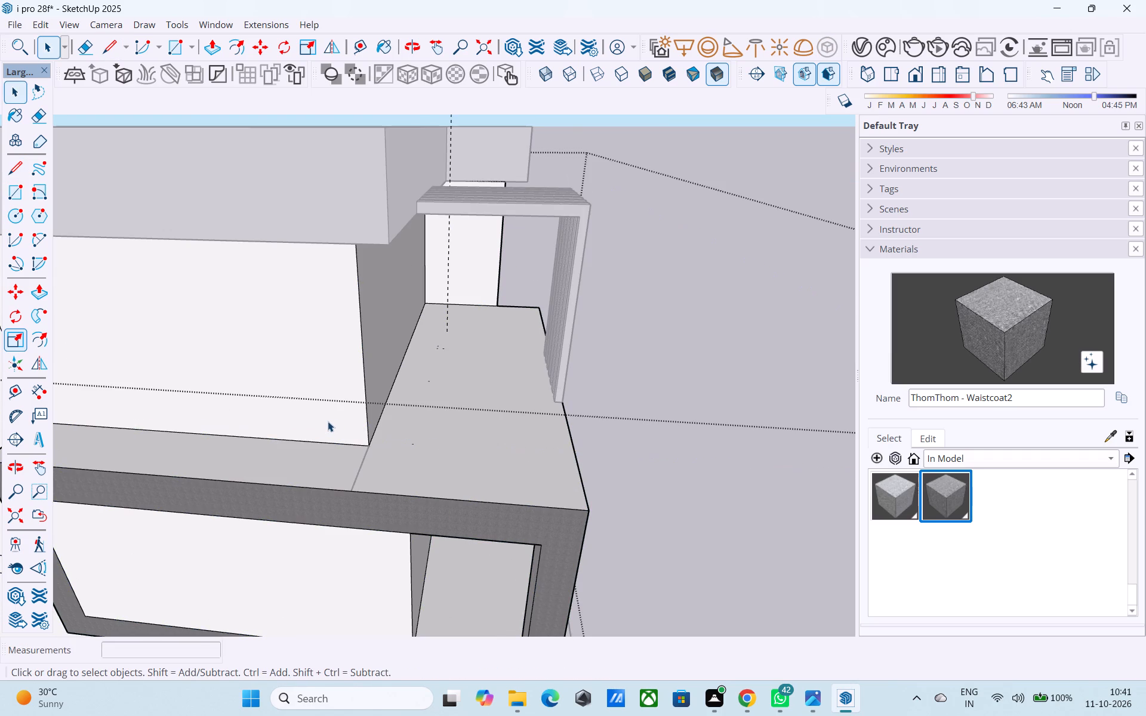
pyautogui.press('l')
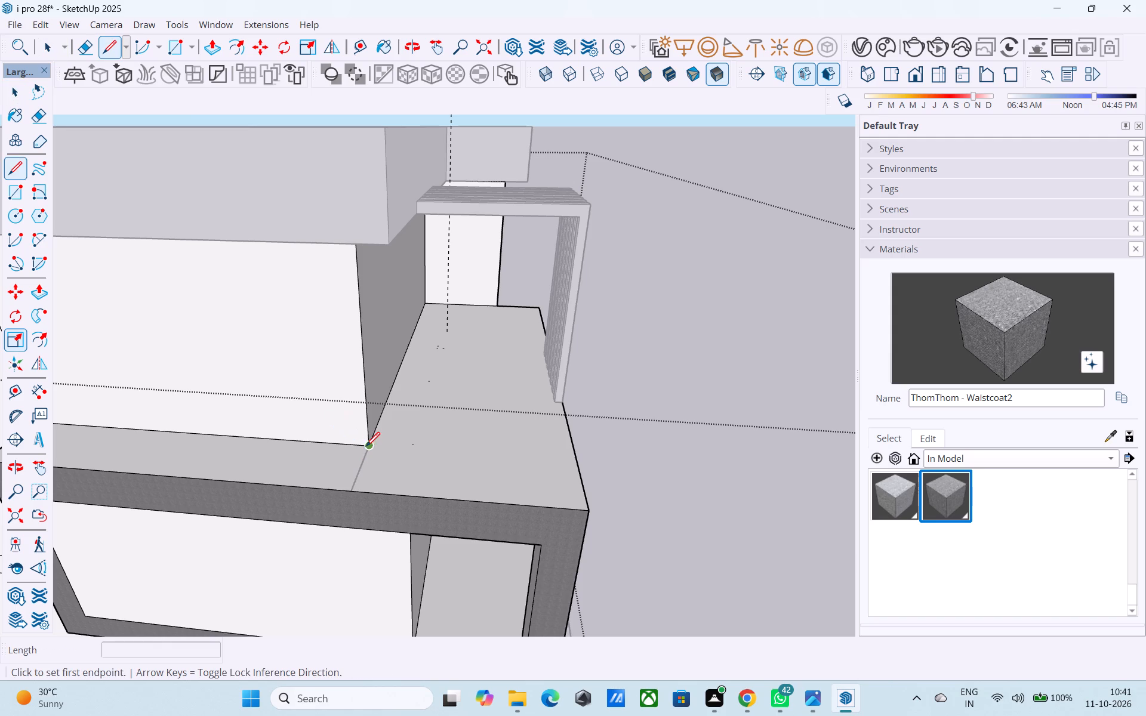
pyautogui.click(366, 447)
pyautogui.click(349, 492)
# Push/Pull the upper wall face above the balcony frame outward 4', flush with the frame's outer face.
pyautogui.scroll(-5, 356, 471)
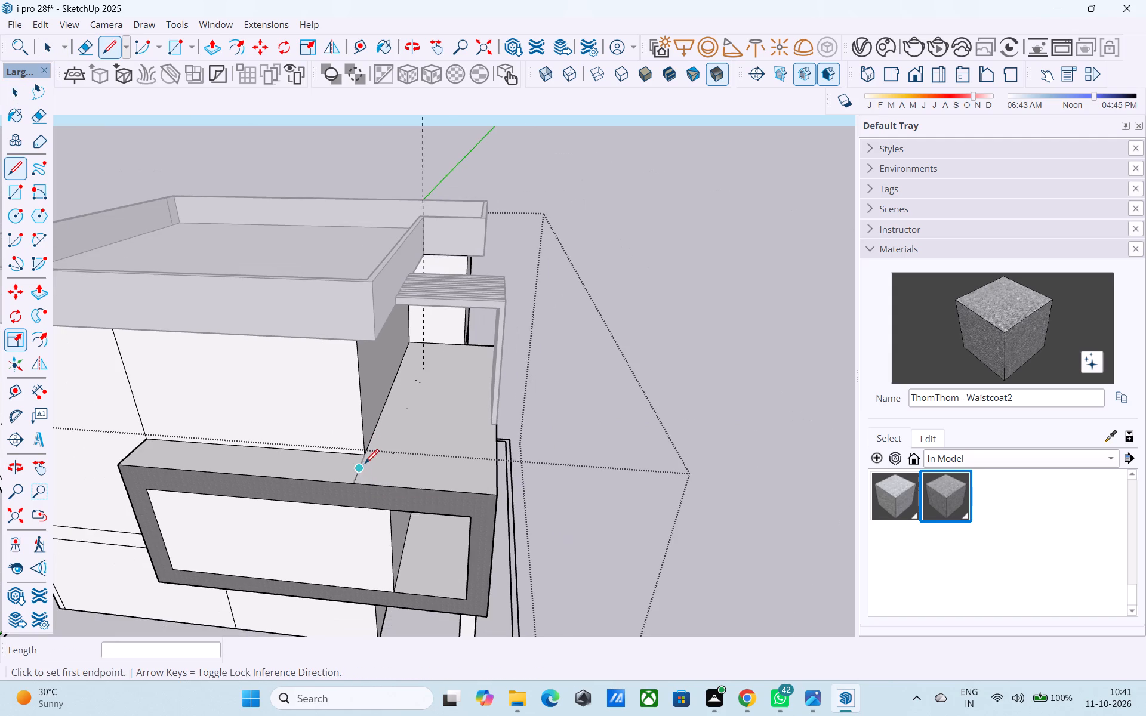
pyautogui.keyDown('shift'); pyautogui.moveTo(365, 464); pyautogui.dragTo(473, 427, button='middle'); pyautogui.keyUp('shift')
pyautogui.press('space')
pyautogui.click(443, 394)
pyautogui.press('p')
pyautogui.click(443, 394)
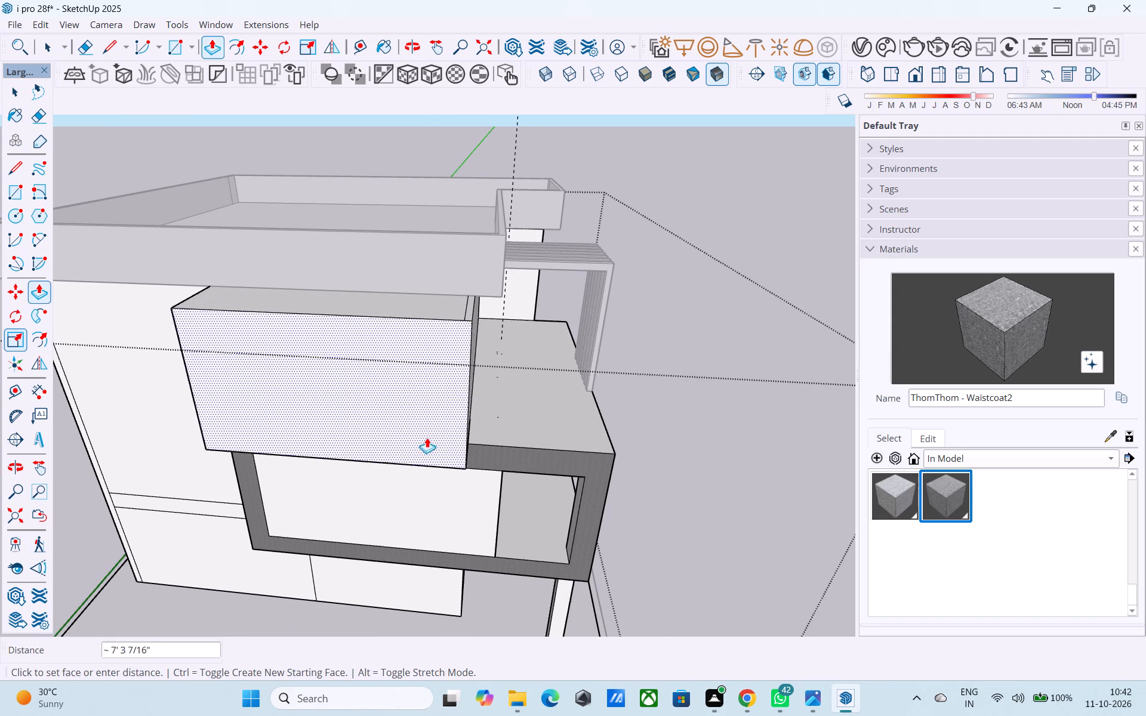
pyautogui.click(497, 449)
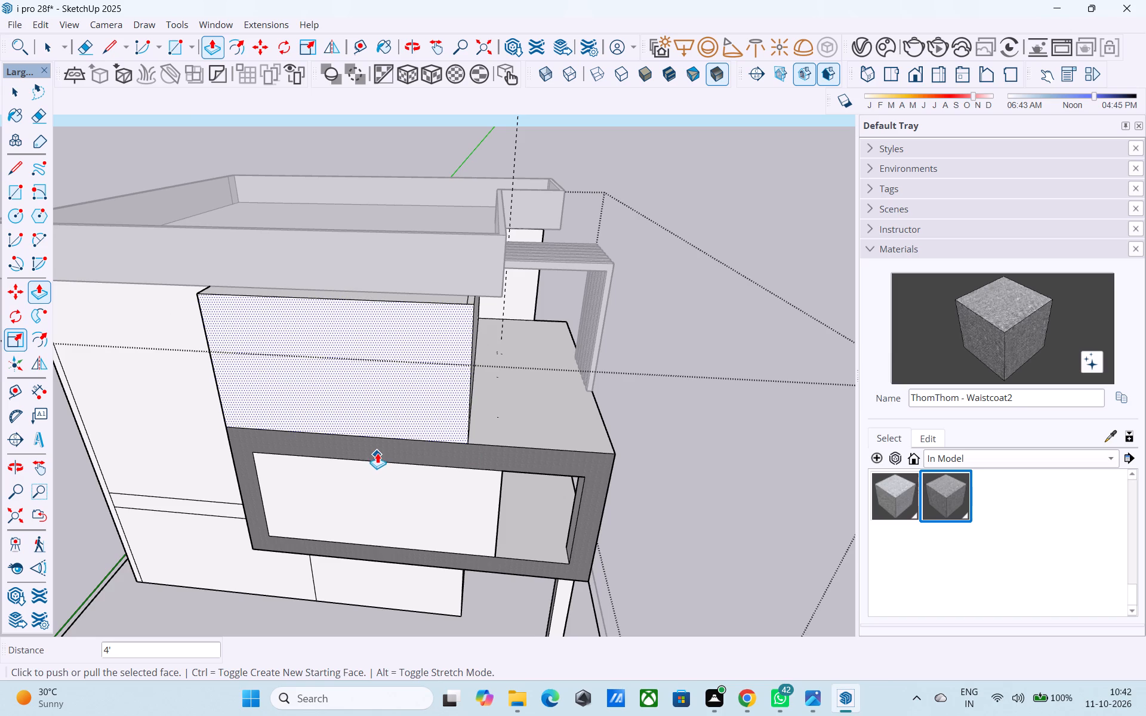
# Push/Pull the adjacent upper-storey wall panel beside the balcony frame outward 4', aligned with the extended wall.
pyautogui.keyDown('shift'); pyautogui.moveTo(377, 452); pyautogui.dragTo(657, 407, button='middle'); pyautogui.keyUp('shift')
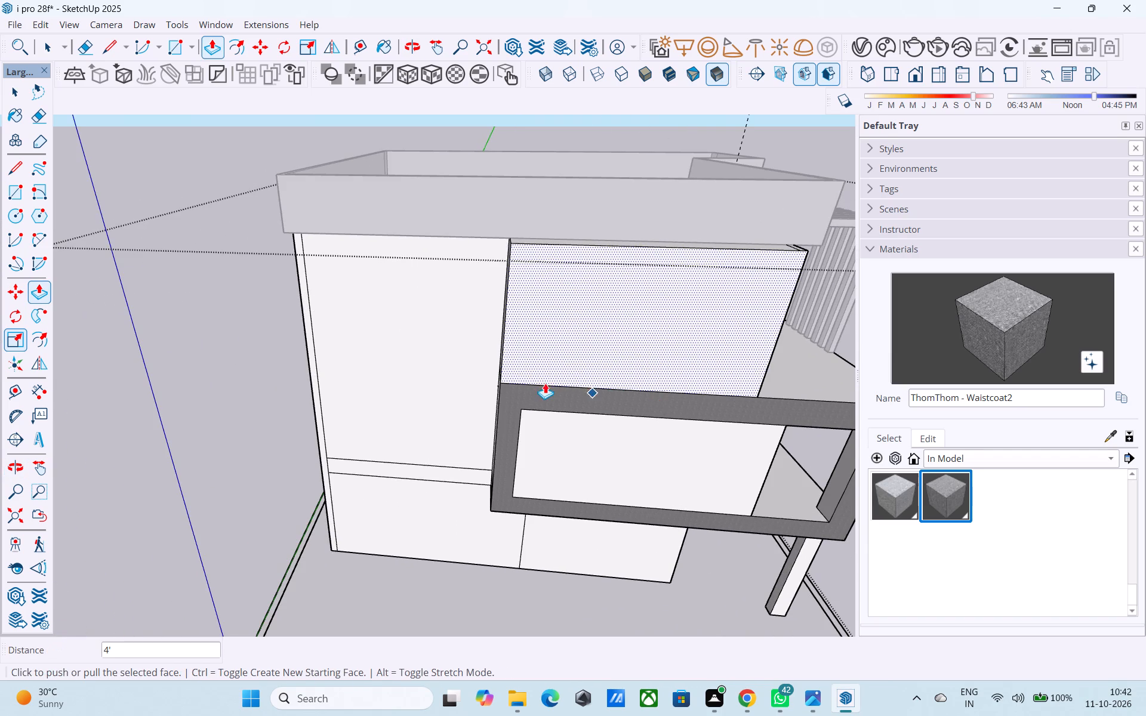
pyautogui.press('space')
pyautogui.click(454, 350)
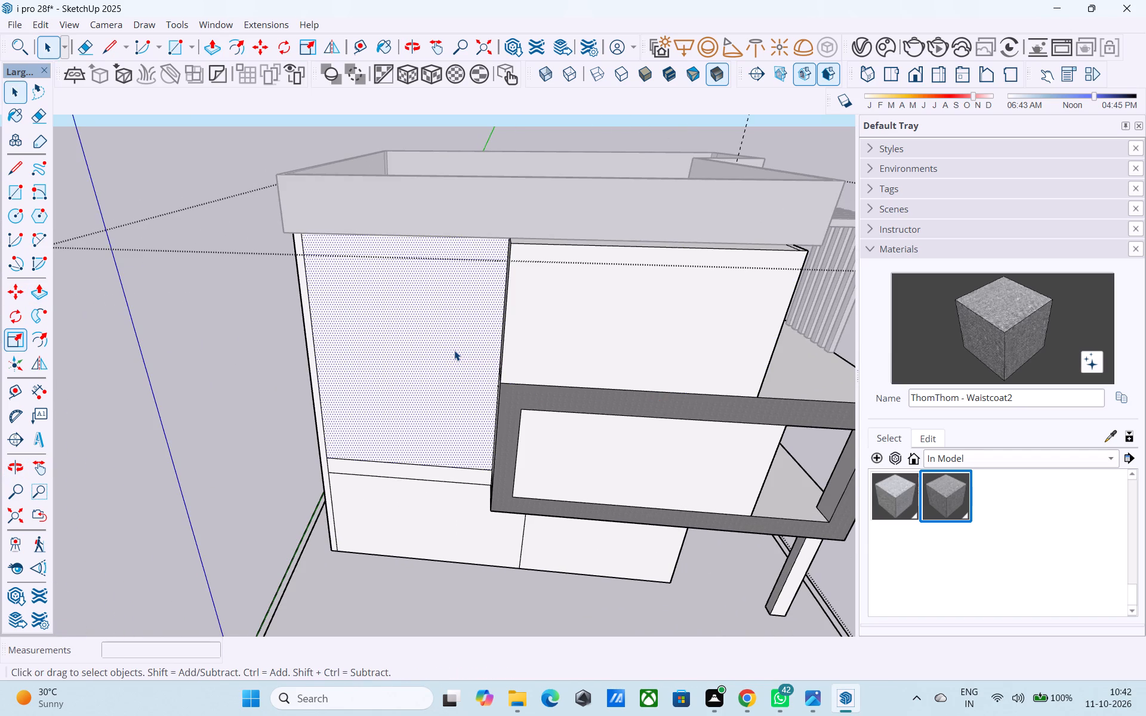
pyautogui.press('p')
pyautogui.click(454, 350)
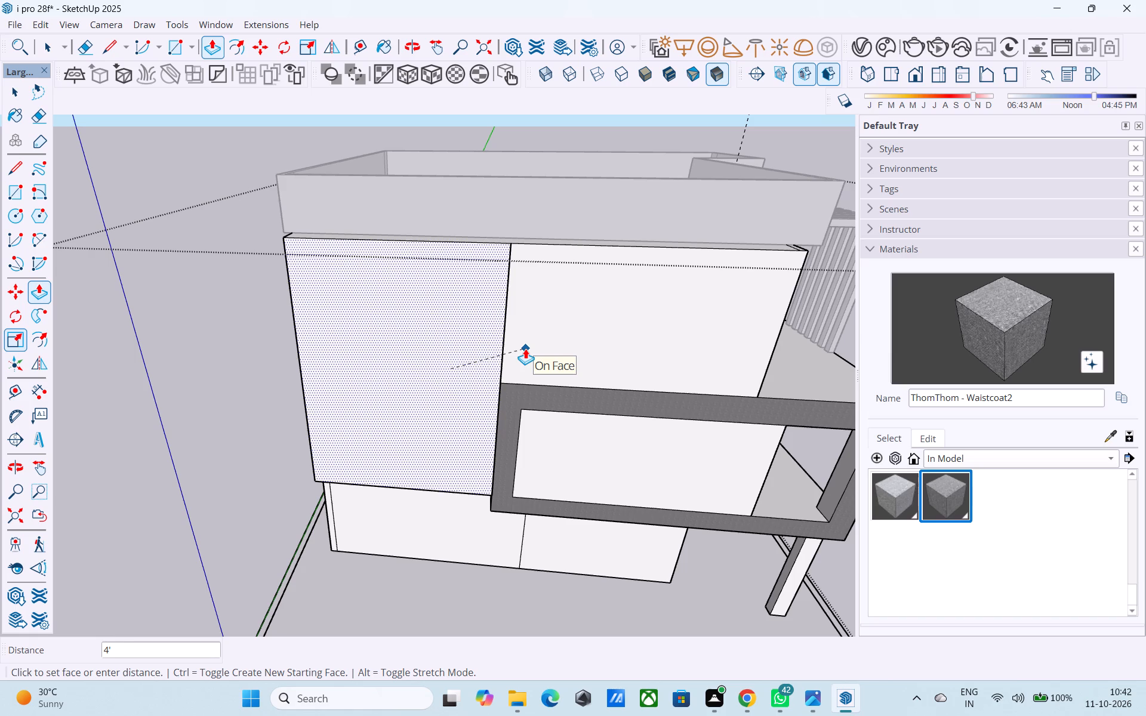
pyautogui.click(525, 348)
# Push/Pull the narrow floor band below that wall panel outward 4', flush with the balcony frame.
pyautogui.moveTo(467, 442); pyautogui.dragTo(505, 257, button='middle')
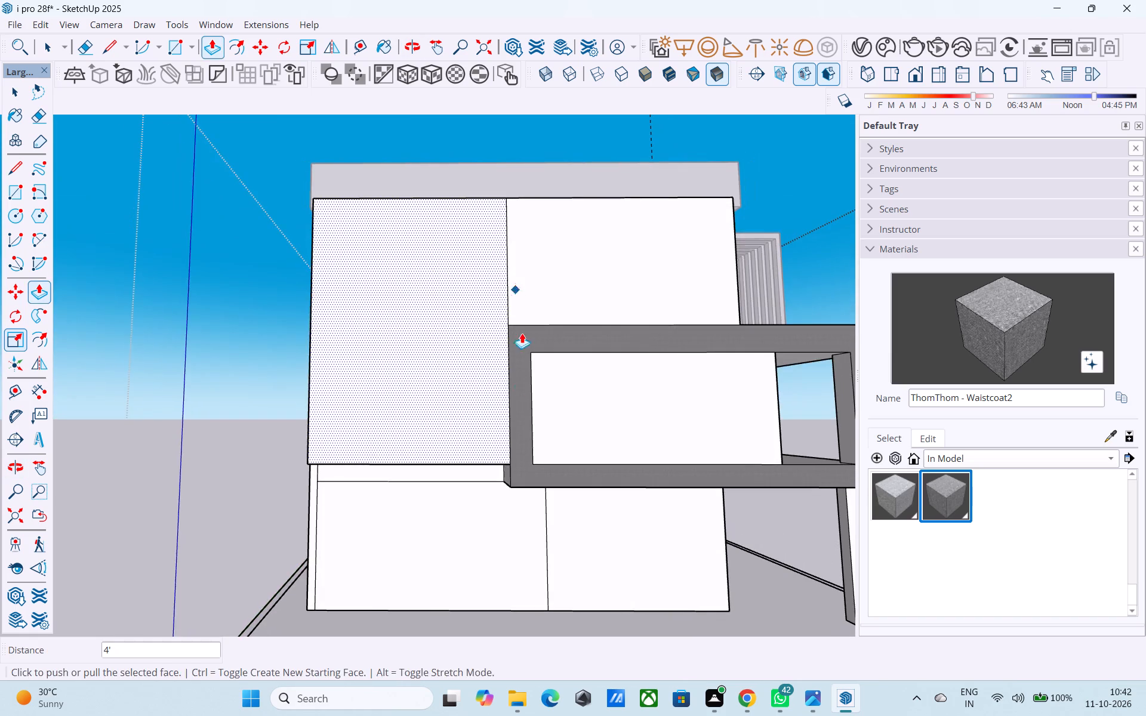
pyautogui.keyDown('shift'); pyautogui.moveTo(513, 414); pyautogui.dragTo(480, 363, button='middle'); pyautogui.keyUp('shift')
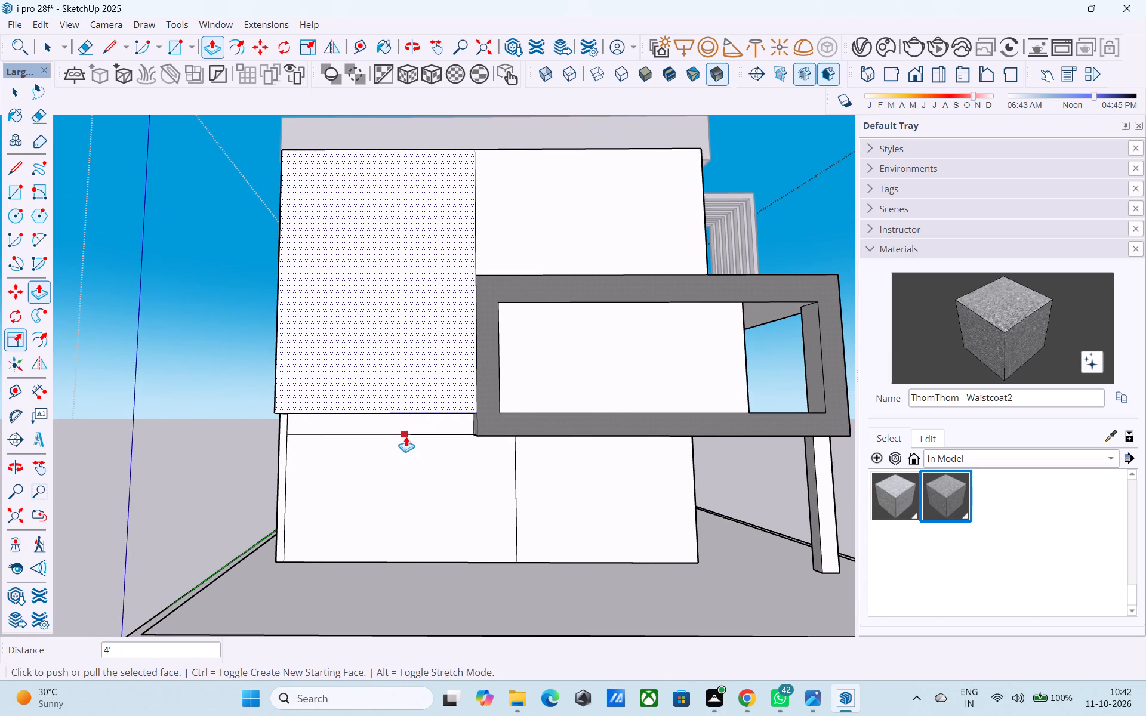
pyautogui.press('space')
pyautogui.click(415, 418)
pyautogui.press('p')
pyautogui.click(412, 424)
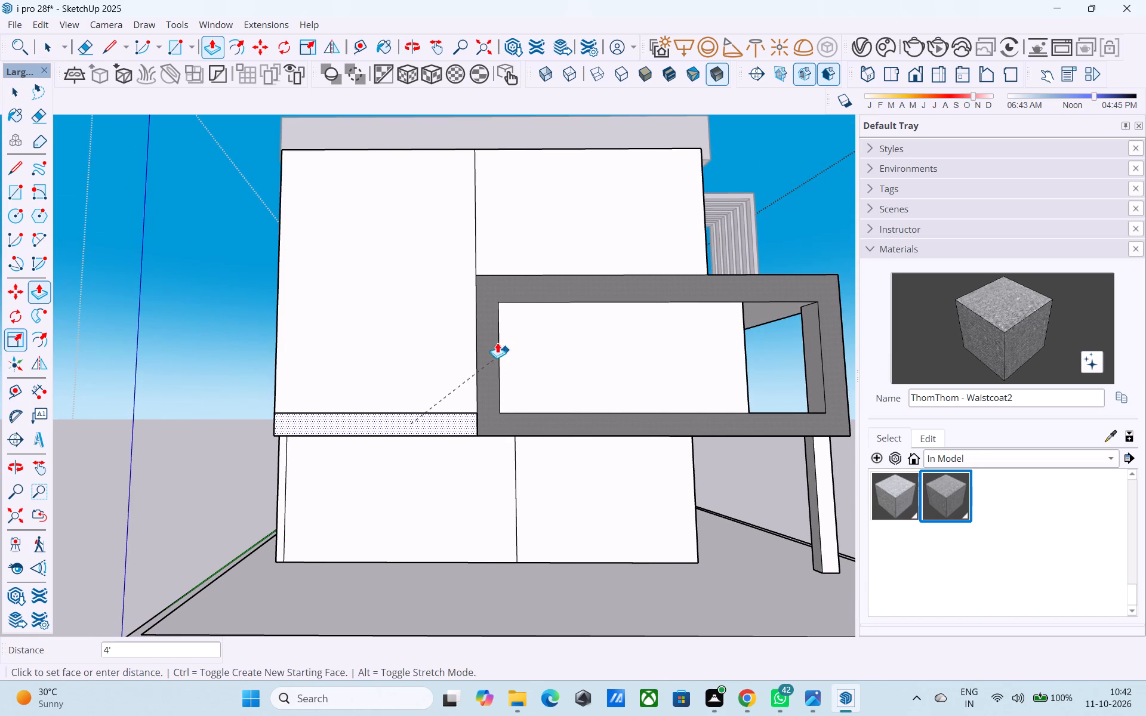
pyautogui.click(497, 342)
# Erase the vertical and horizontal seam edges between the extended upper wall faces.
pyautogui.press('e')
pyautogui.moveTo(491, 234); pyautogui.dragTo(461, 227)
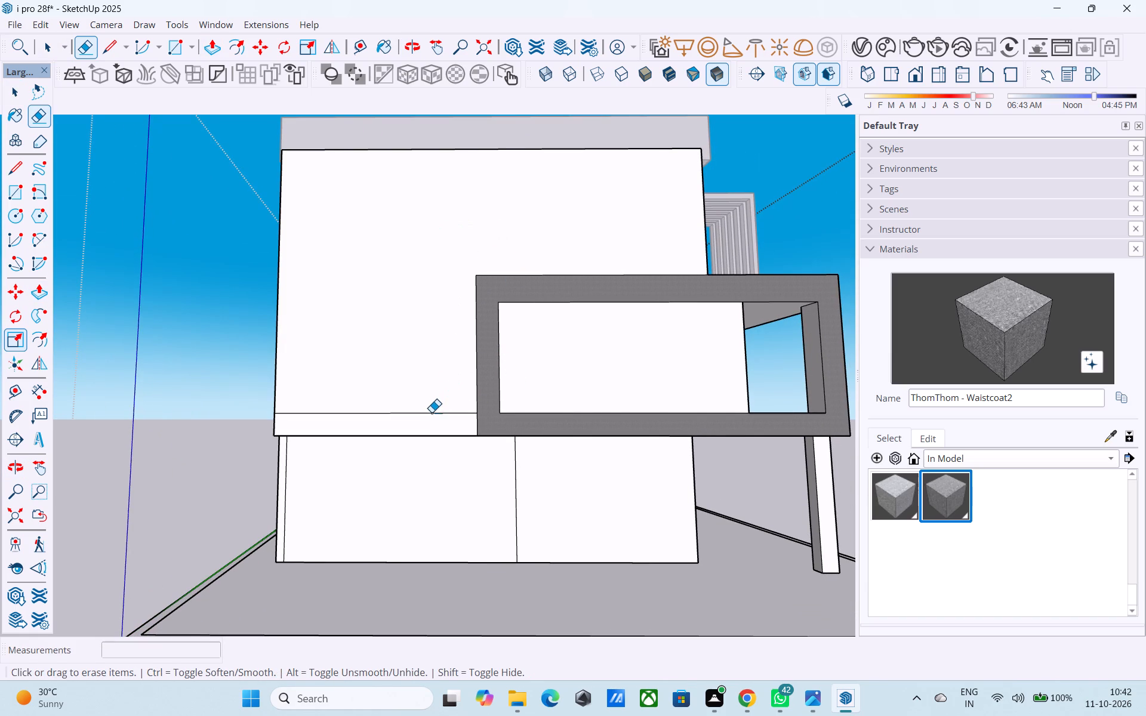
pyautogui.click(432, 412)
# Save the model and exit the building group.
pyautogui.moveTo(460, 405); pyautogui.dragTo(289, 471, button='middle')
pyautogui.scroll(-4, 291, 455)
pyautogui.moveTo(430, 471); pyautogui.dragTo(430, 471, button='middle')
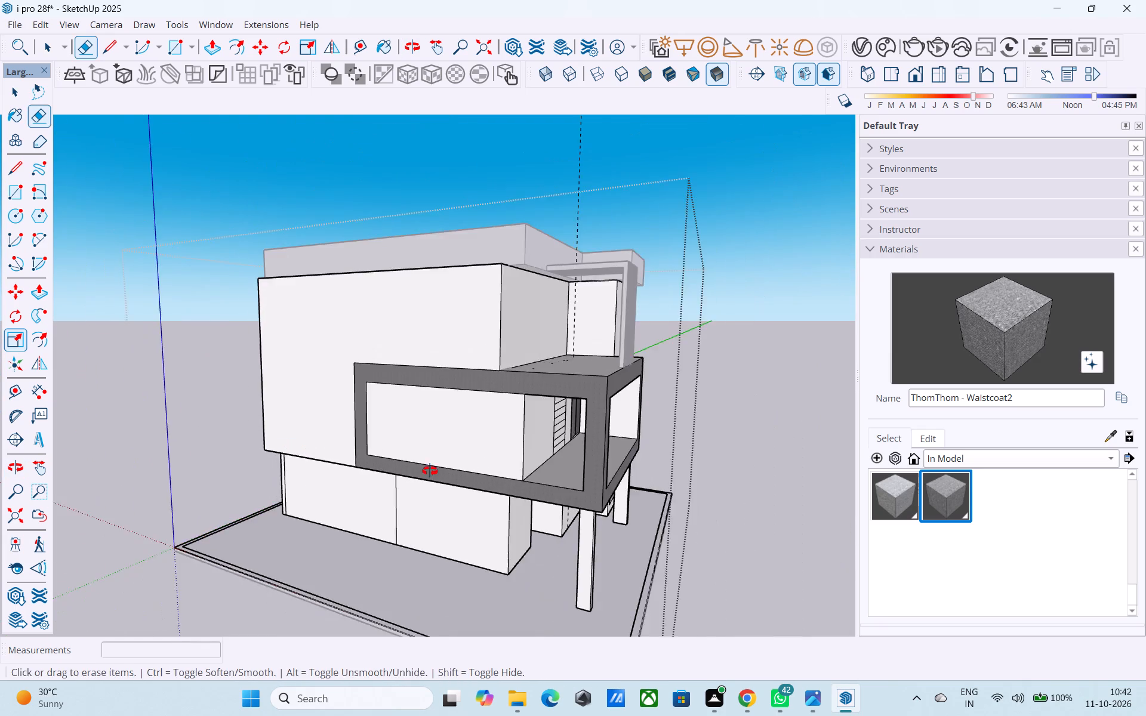
pyautogui.moveTo(430, 471); pyautogui.dragTo(249, 460, button='middle')
pyautogui.moveTo(398, 467); pyautogui.dragTo(384, 458, button='middle')
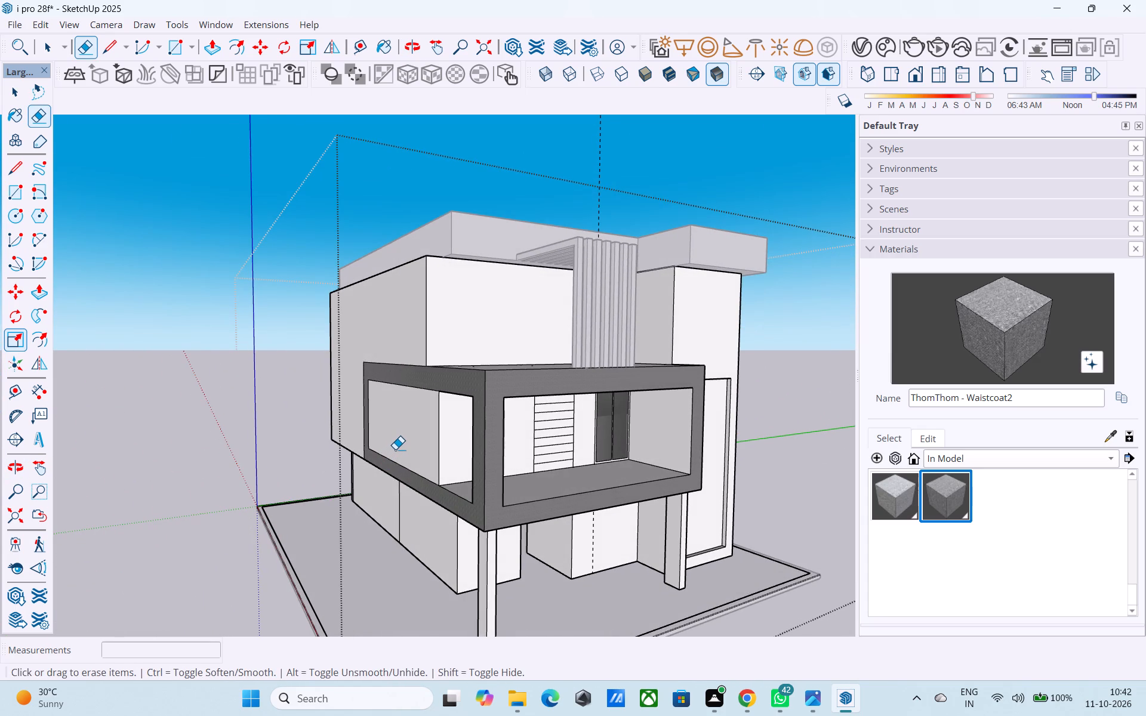
pyautogui.hotkey('ctrl', 's')
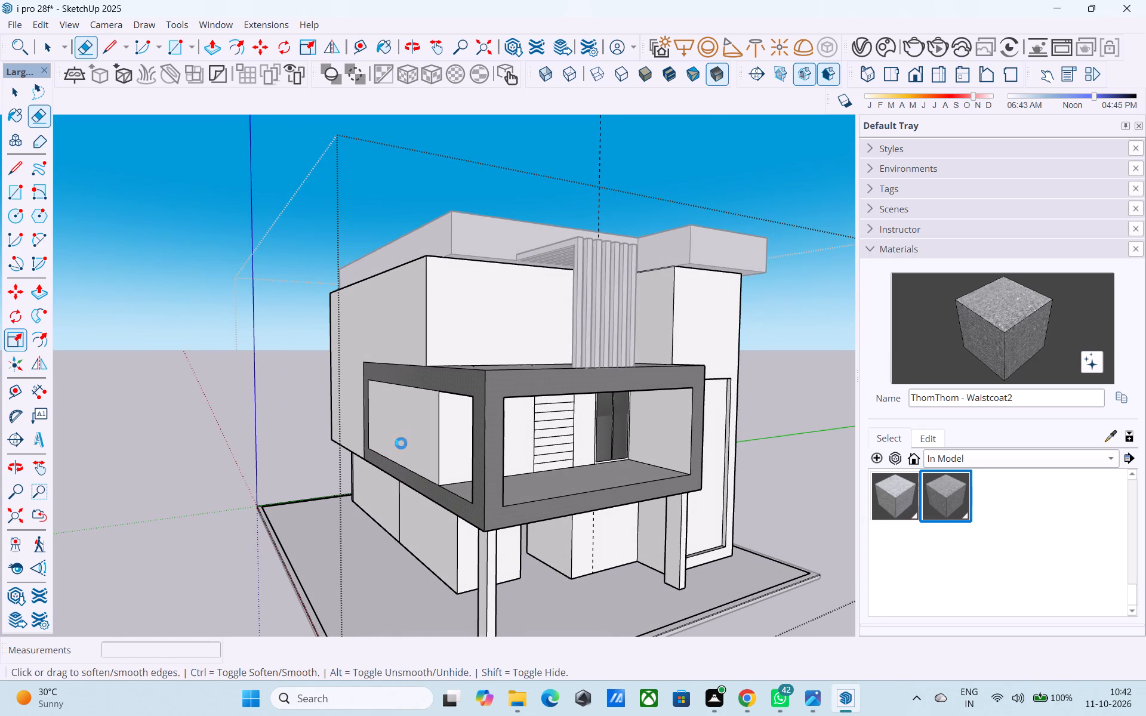
pyautogui.press('space')
pyautogui.scroll(-3, 506, 458)
pyautogui.click(284, 453)
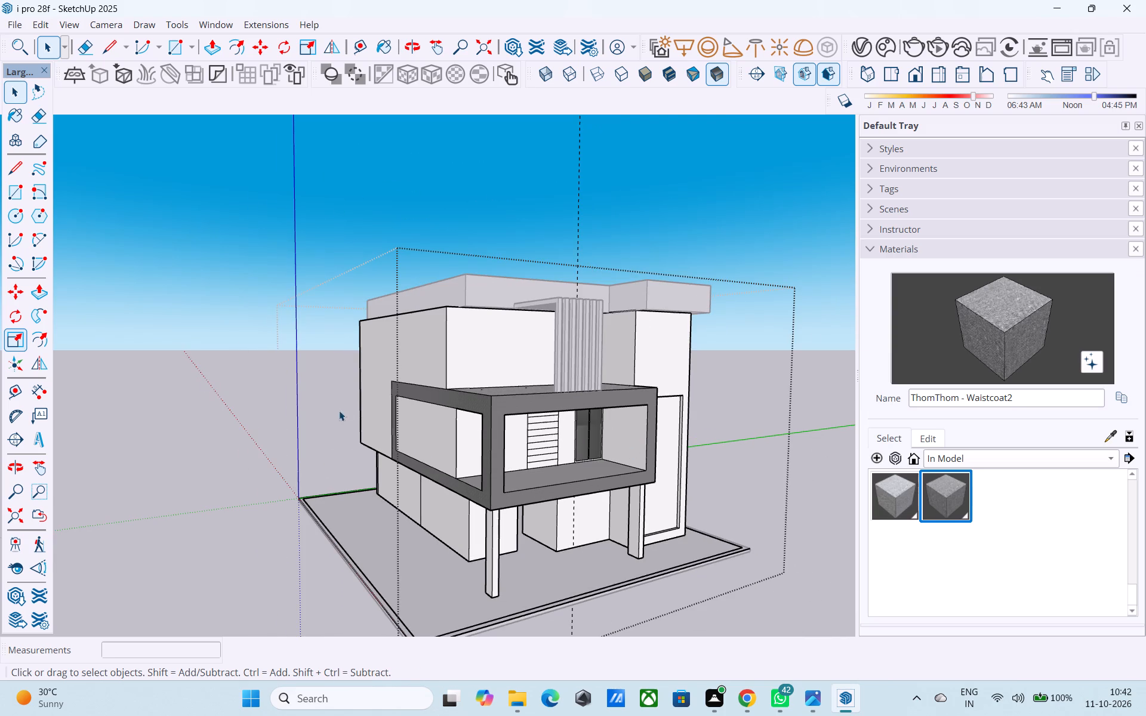
pyautogui.click(171, 374)
# Examine the house exterior around the balcony frame and extended upper storey from several angles.
pyautogui.keyDown('shift'); pyautogui.moveTo(634, 419); pyautogui.dragTo(395, 515, button='middle'); pyautogui.keyUp('shift')
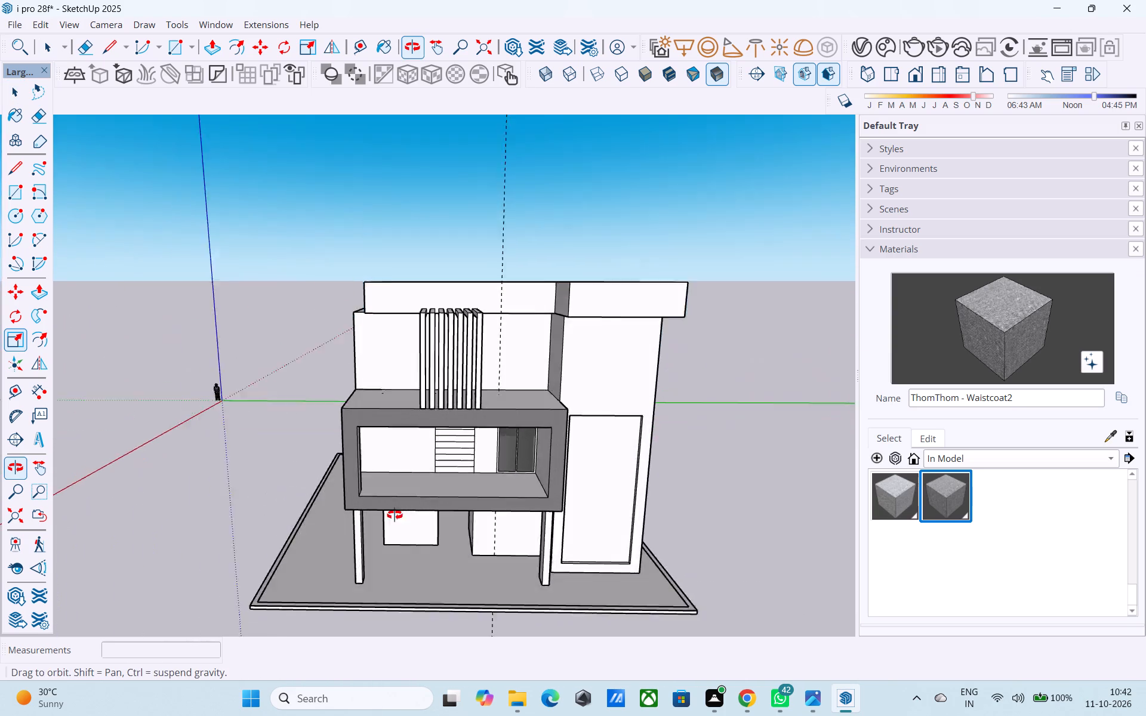
pyautogui.keyDown('shift'); pyautogui.moveTo(395, 515); pyautogui.dragTo(472, 385, button='middle'); pyautogui.keyUp('shift')
pyautogui.keyDown('shift'); pyautogui.moveTo(581, 460); pyautogui.dragTo(753, 423, button='middle'); pyautogui.keyUp('shift')
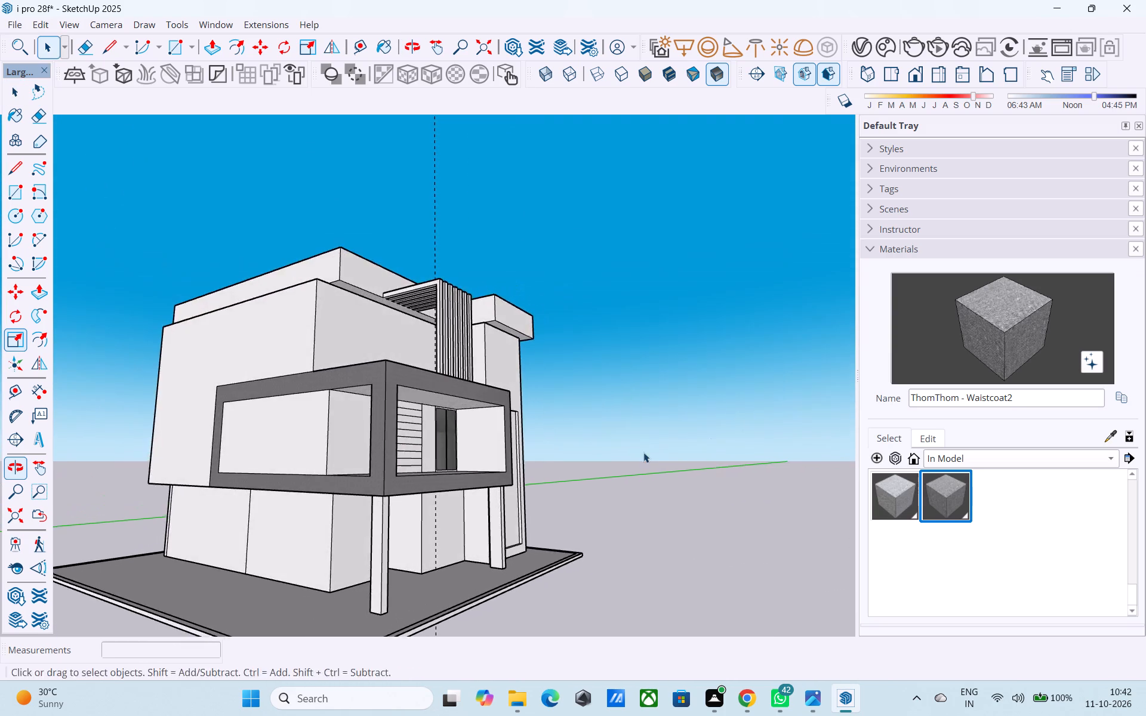
pyautogui.moveTo(643, 452); pyautogui.dragTo(479, 461, button='middle')
pyautogui.moveTo(525, 470); pyautogui.dragTo(322, 491, button='middle')
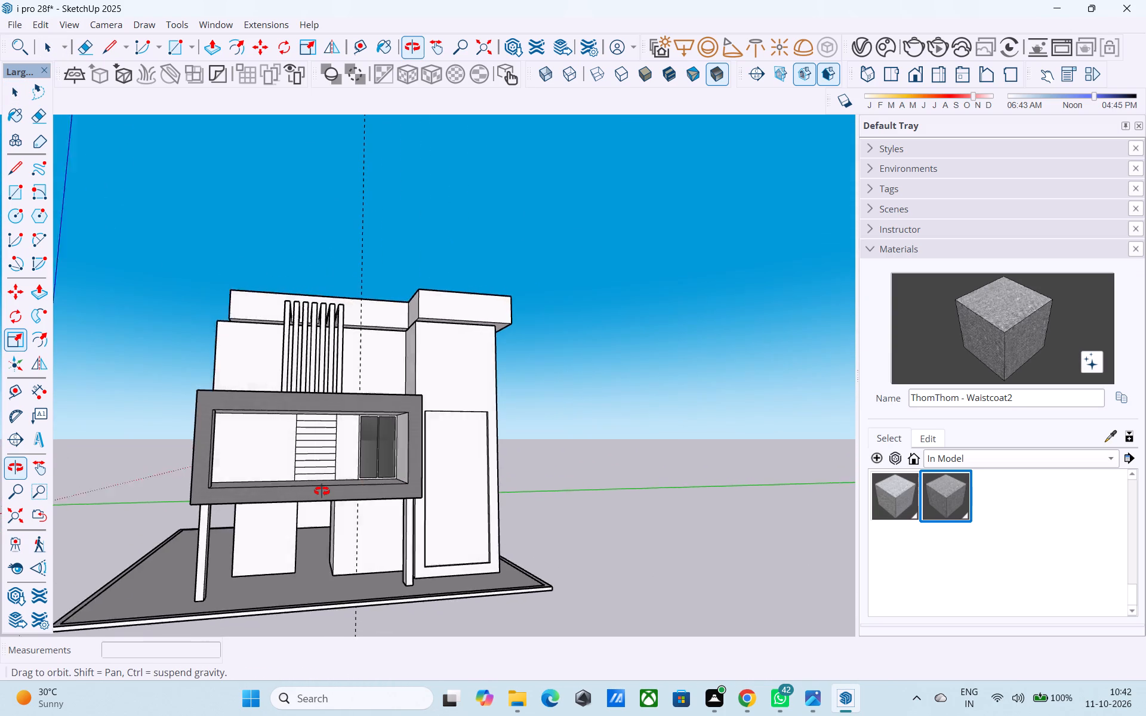
pyautogui.moveTo(322, 491); pyautogui.dragTo(408, 479, button='middle')
pyautogui.moveTo(429, 538); pyautogui.dragTo(385, 511, button='middle')
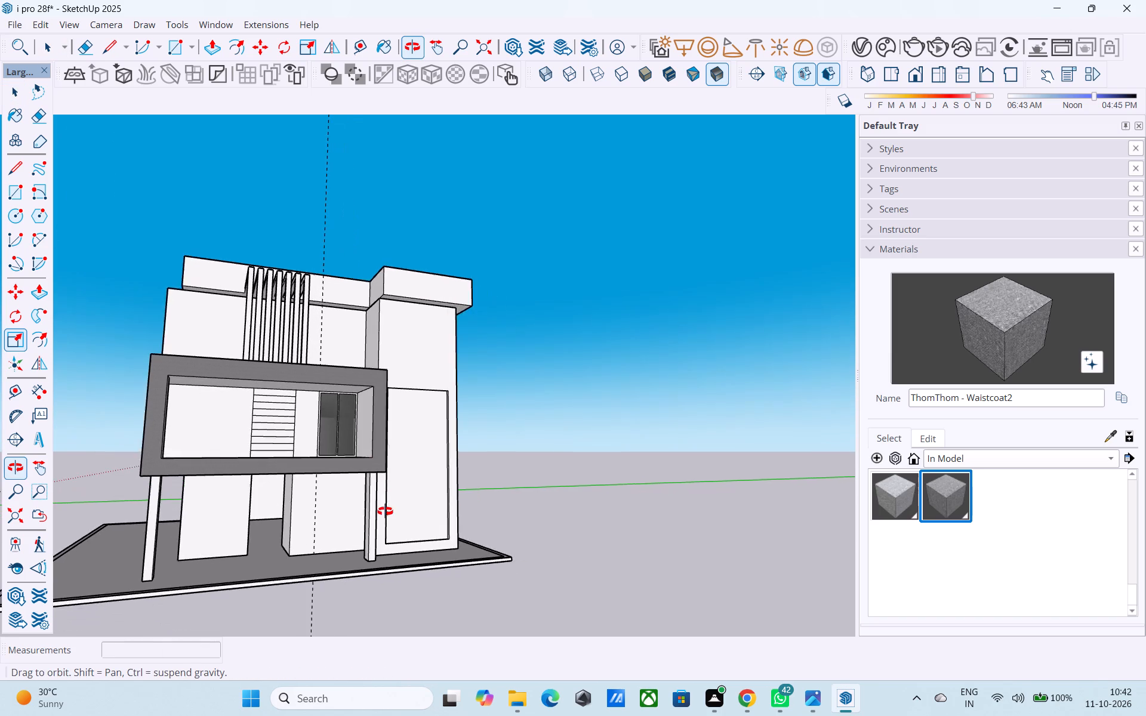
pyautogui.moveTo(385, 511); pyautogui.dragTo(402, 511, button='middle')
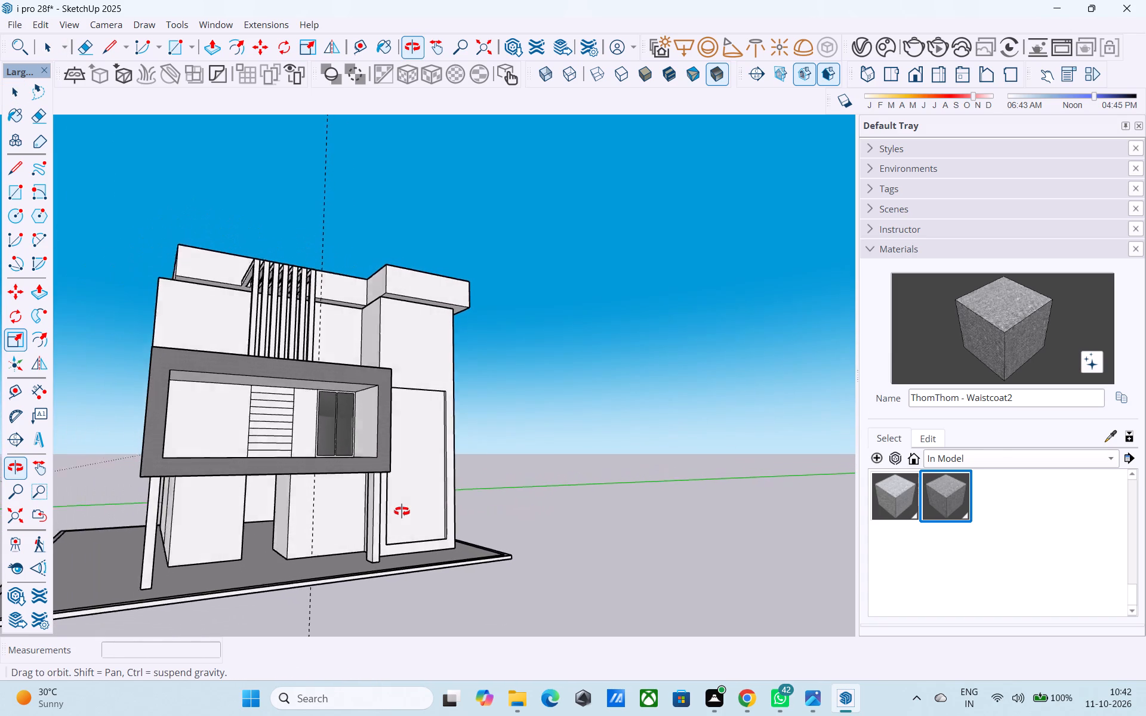
pyautogui.moveTo(402, 511); pyautogui.dragTo(383, 514, button='middle')
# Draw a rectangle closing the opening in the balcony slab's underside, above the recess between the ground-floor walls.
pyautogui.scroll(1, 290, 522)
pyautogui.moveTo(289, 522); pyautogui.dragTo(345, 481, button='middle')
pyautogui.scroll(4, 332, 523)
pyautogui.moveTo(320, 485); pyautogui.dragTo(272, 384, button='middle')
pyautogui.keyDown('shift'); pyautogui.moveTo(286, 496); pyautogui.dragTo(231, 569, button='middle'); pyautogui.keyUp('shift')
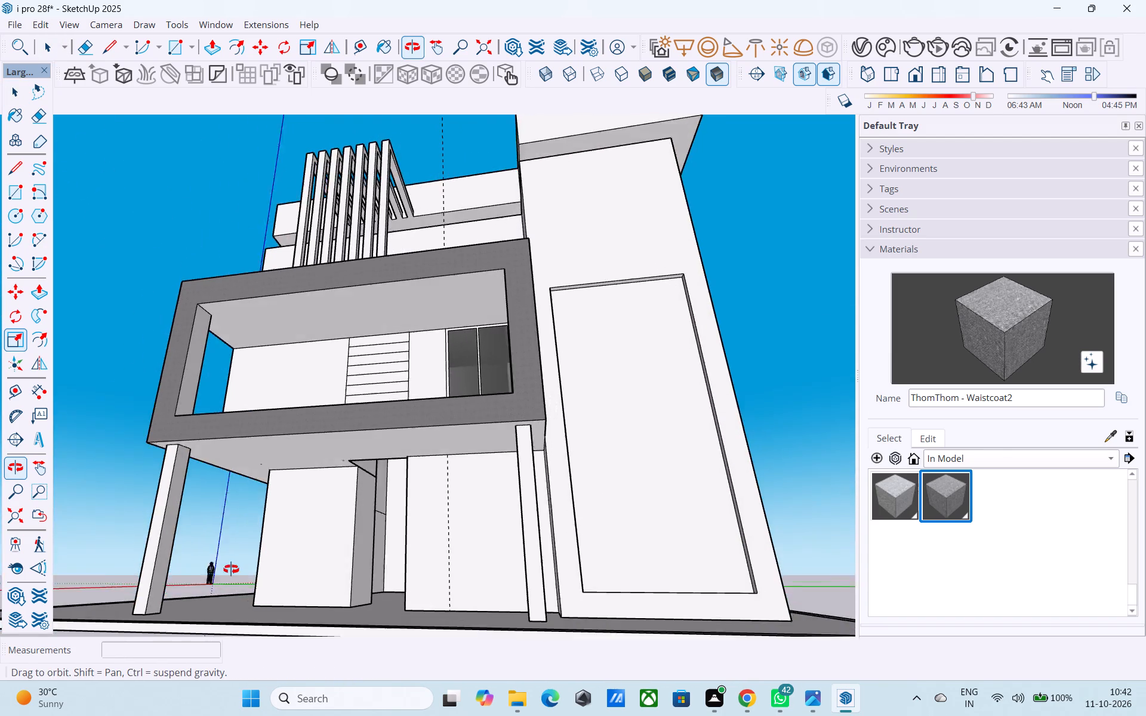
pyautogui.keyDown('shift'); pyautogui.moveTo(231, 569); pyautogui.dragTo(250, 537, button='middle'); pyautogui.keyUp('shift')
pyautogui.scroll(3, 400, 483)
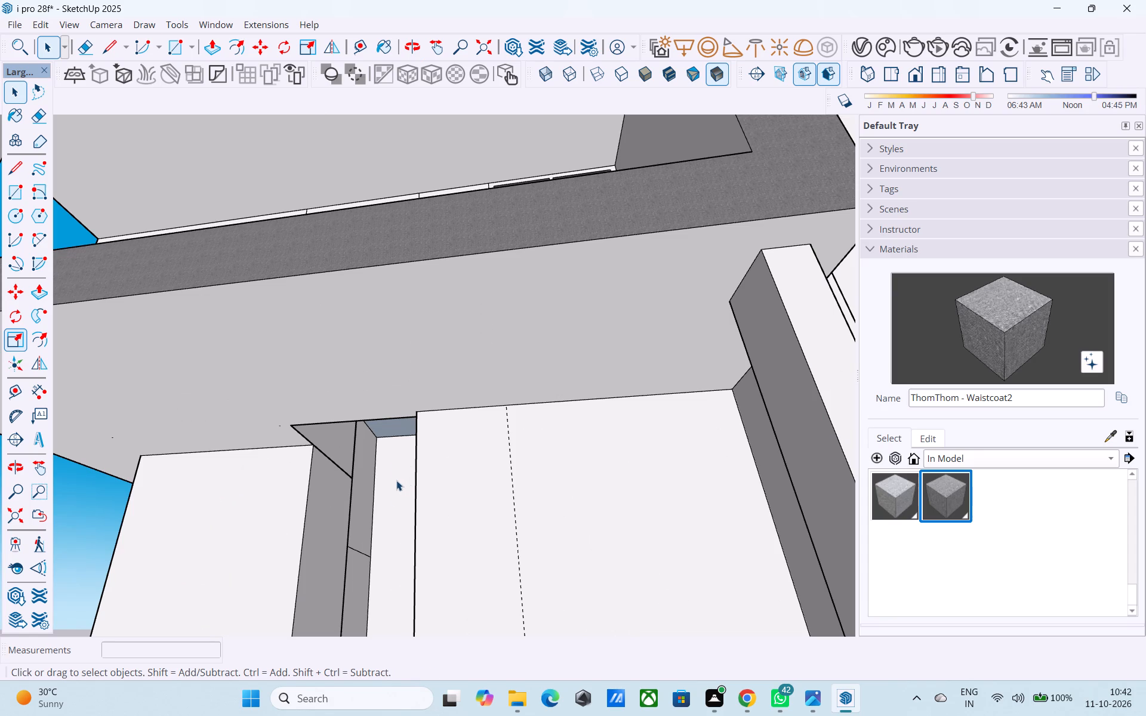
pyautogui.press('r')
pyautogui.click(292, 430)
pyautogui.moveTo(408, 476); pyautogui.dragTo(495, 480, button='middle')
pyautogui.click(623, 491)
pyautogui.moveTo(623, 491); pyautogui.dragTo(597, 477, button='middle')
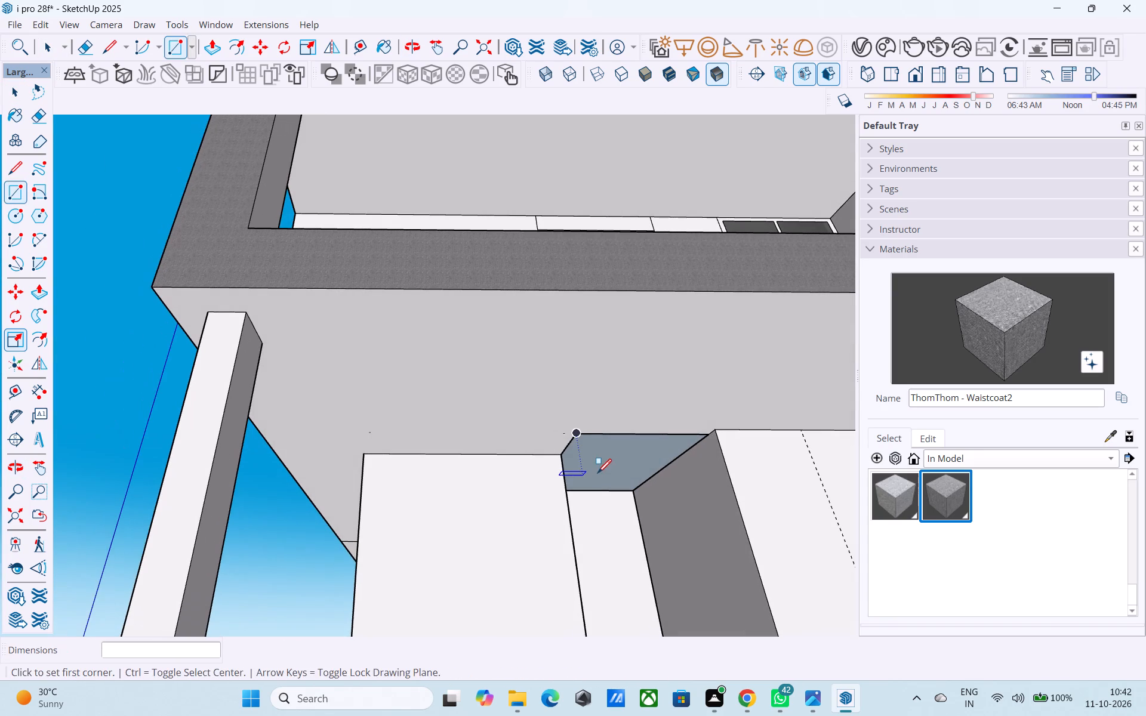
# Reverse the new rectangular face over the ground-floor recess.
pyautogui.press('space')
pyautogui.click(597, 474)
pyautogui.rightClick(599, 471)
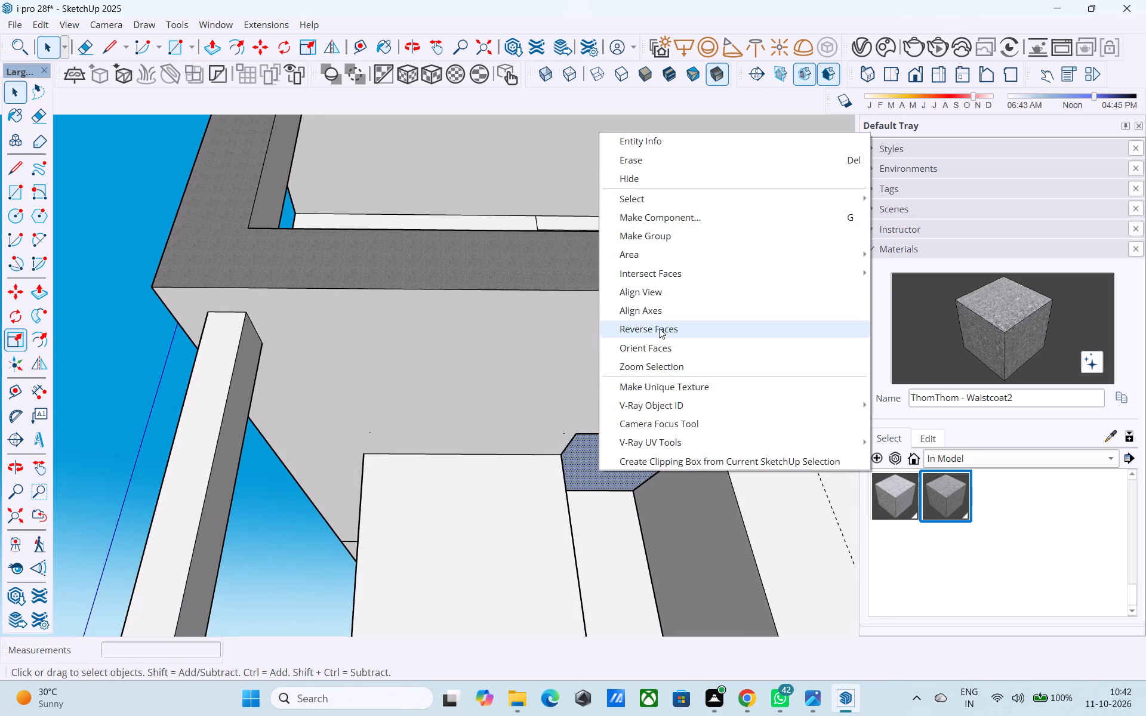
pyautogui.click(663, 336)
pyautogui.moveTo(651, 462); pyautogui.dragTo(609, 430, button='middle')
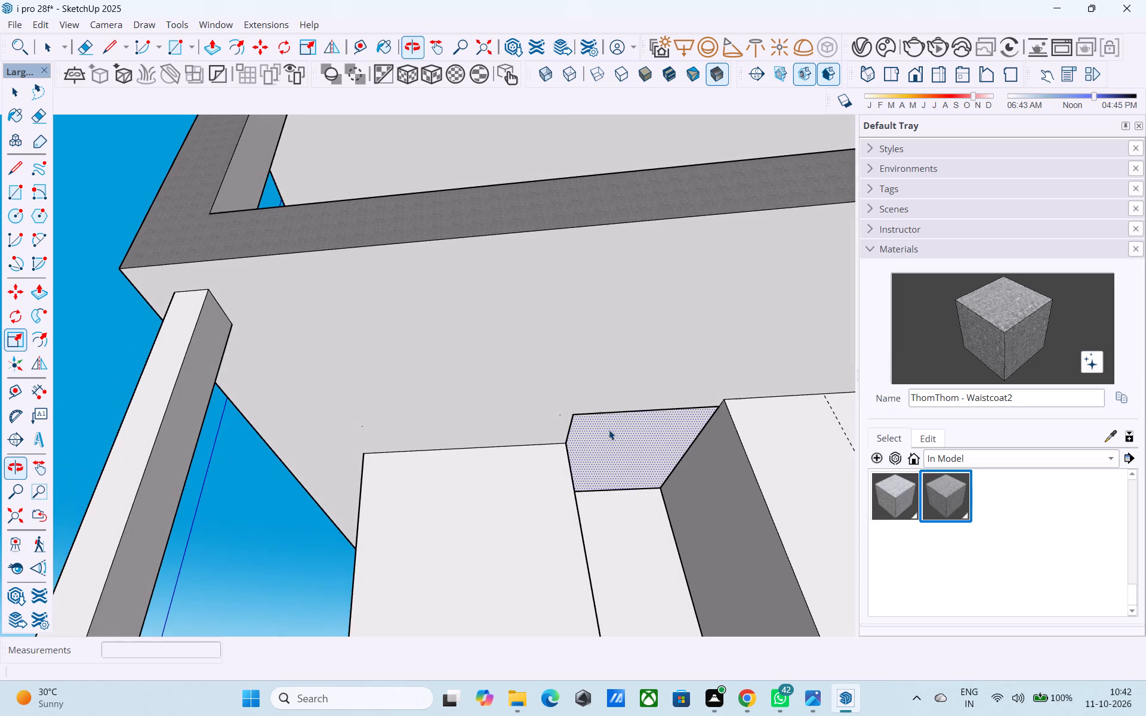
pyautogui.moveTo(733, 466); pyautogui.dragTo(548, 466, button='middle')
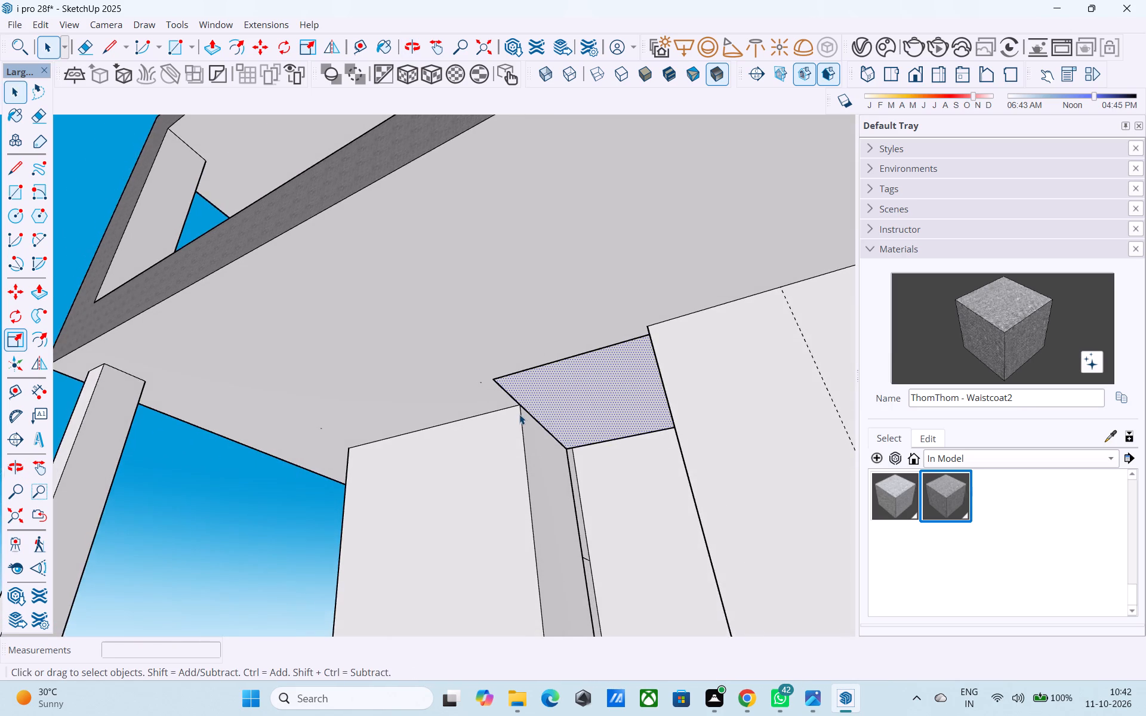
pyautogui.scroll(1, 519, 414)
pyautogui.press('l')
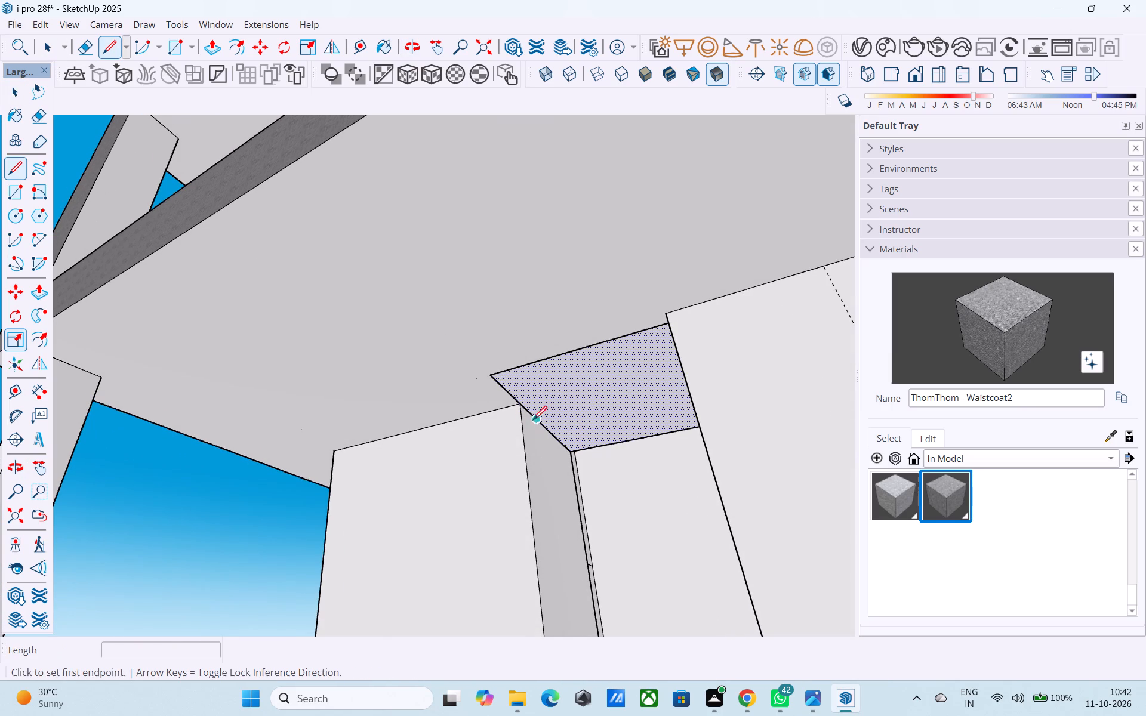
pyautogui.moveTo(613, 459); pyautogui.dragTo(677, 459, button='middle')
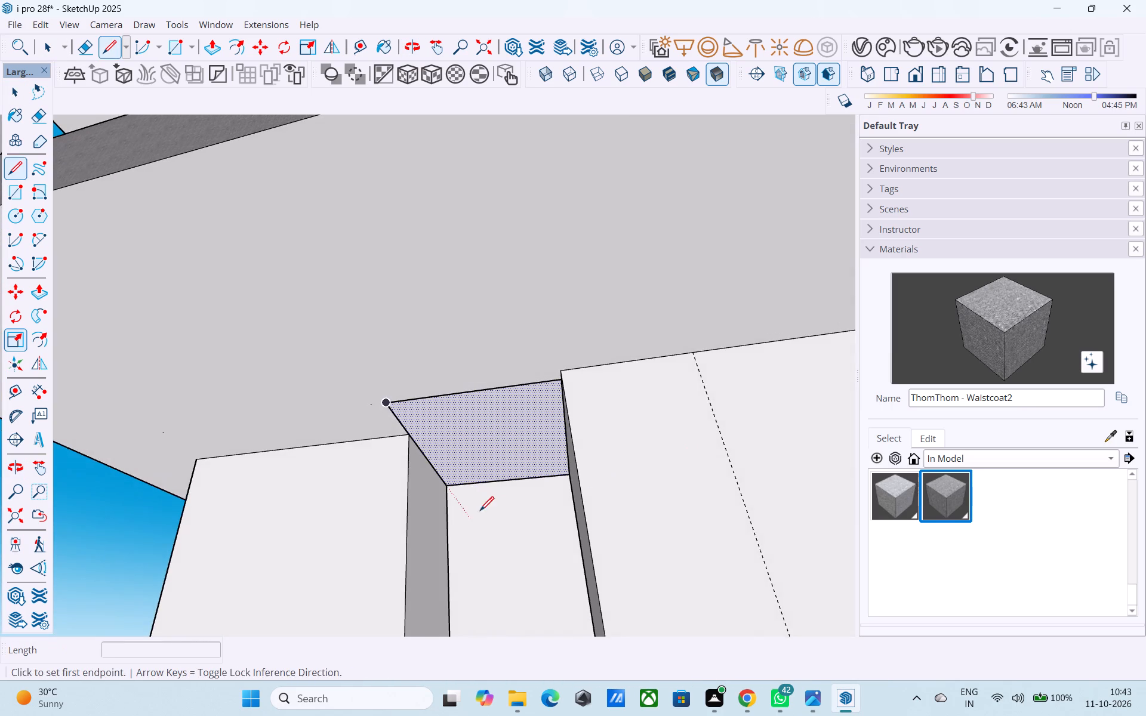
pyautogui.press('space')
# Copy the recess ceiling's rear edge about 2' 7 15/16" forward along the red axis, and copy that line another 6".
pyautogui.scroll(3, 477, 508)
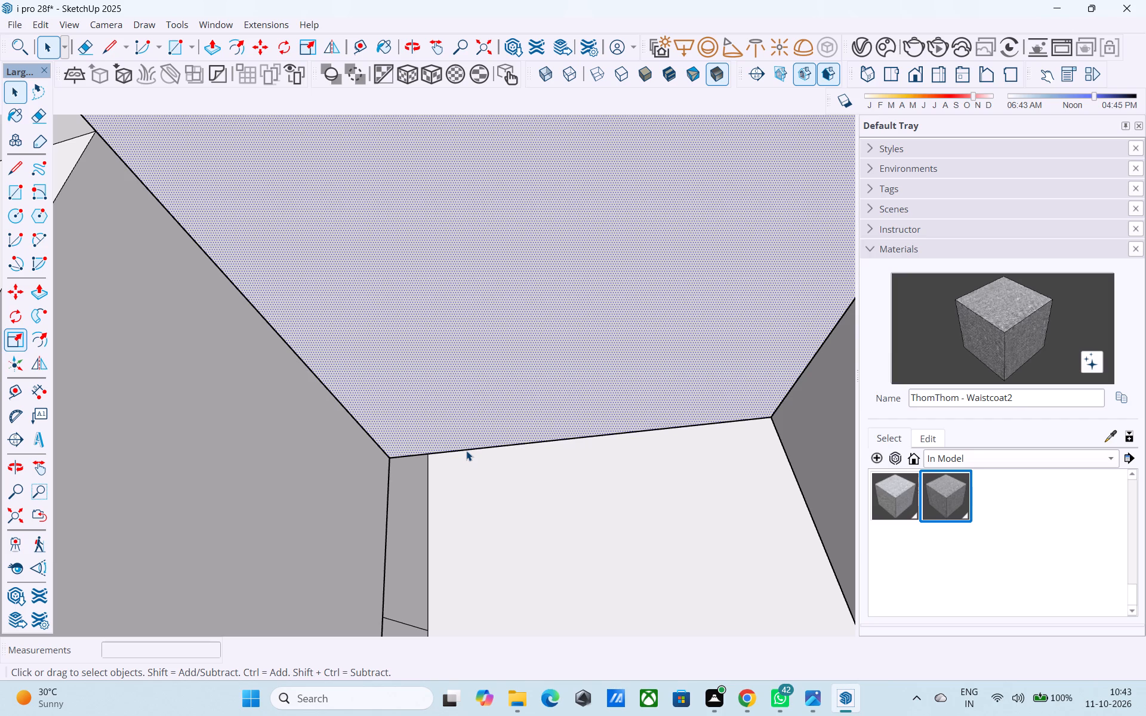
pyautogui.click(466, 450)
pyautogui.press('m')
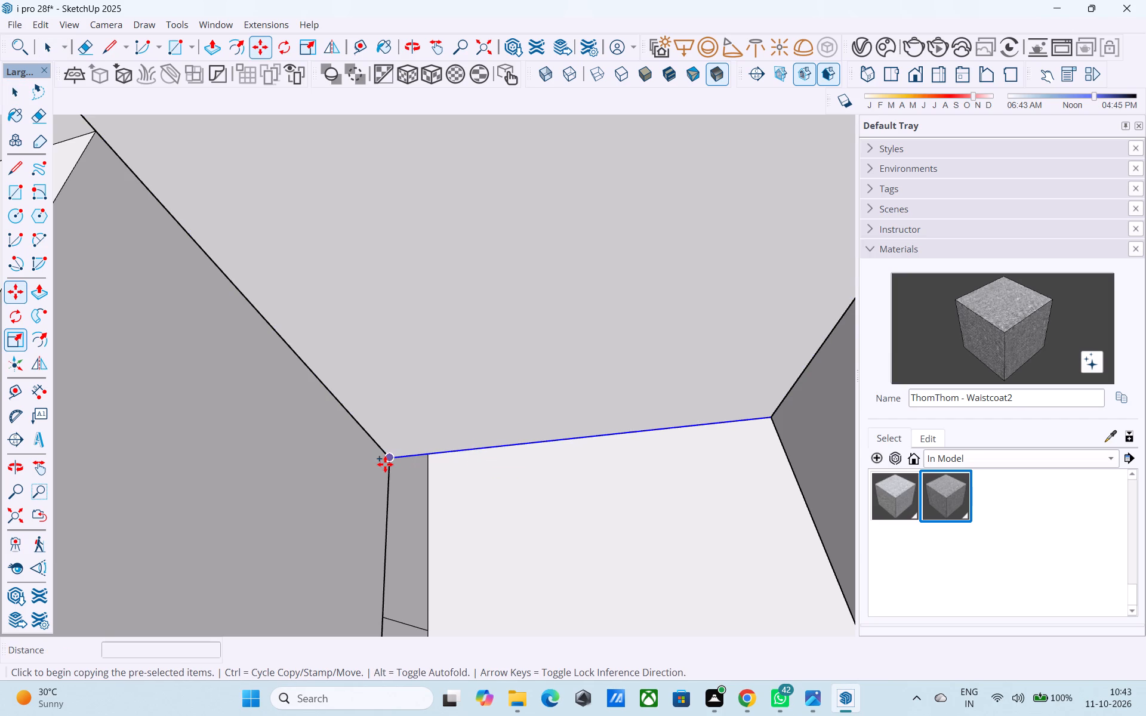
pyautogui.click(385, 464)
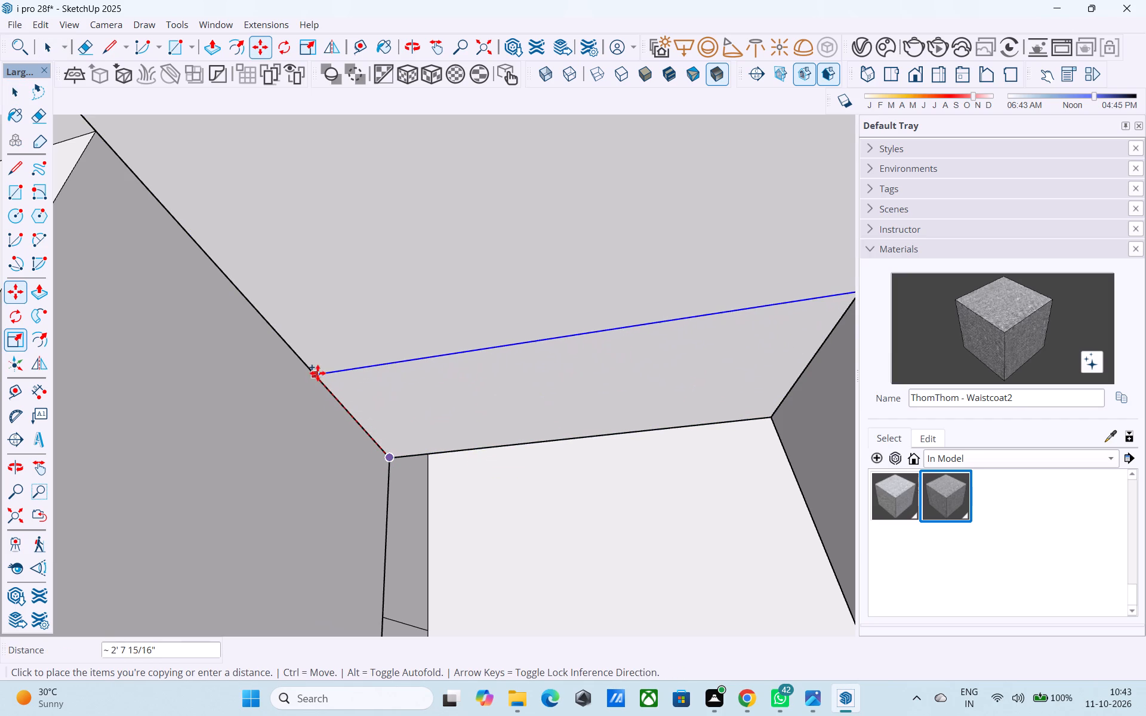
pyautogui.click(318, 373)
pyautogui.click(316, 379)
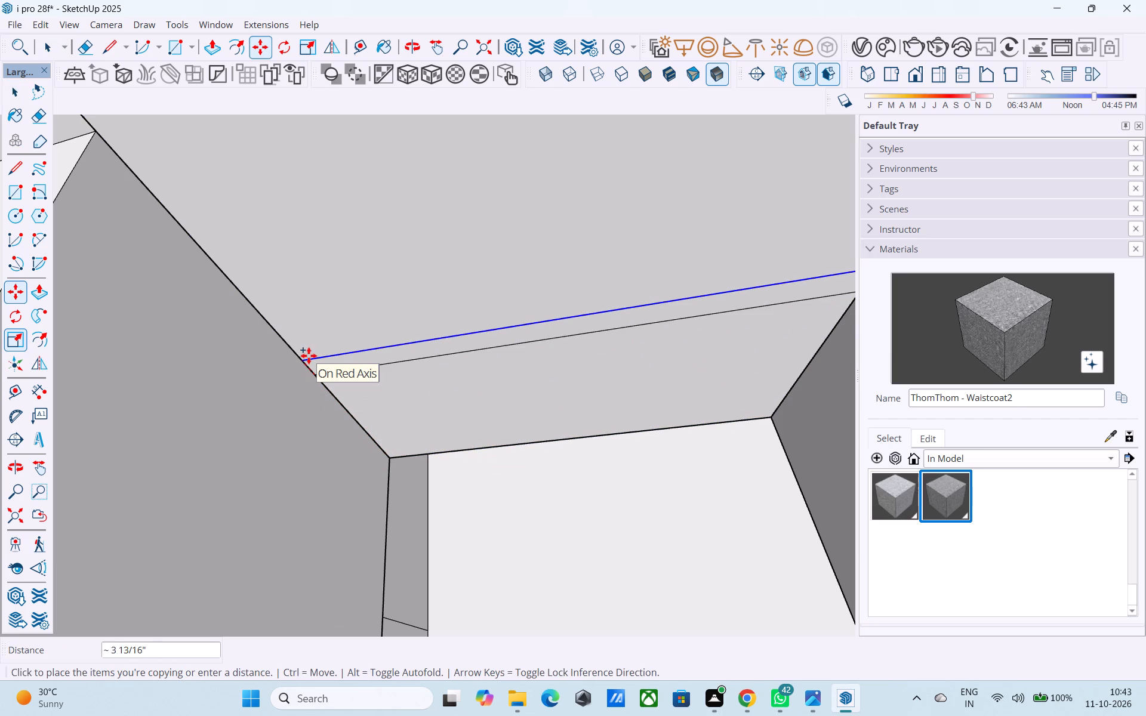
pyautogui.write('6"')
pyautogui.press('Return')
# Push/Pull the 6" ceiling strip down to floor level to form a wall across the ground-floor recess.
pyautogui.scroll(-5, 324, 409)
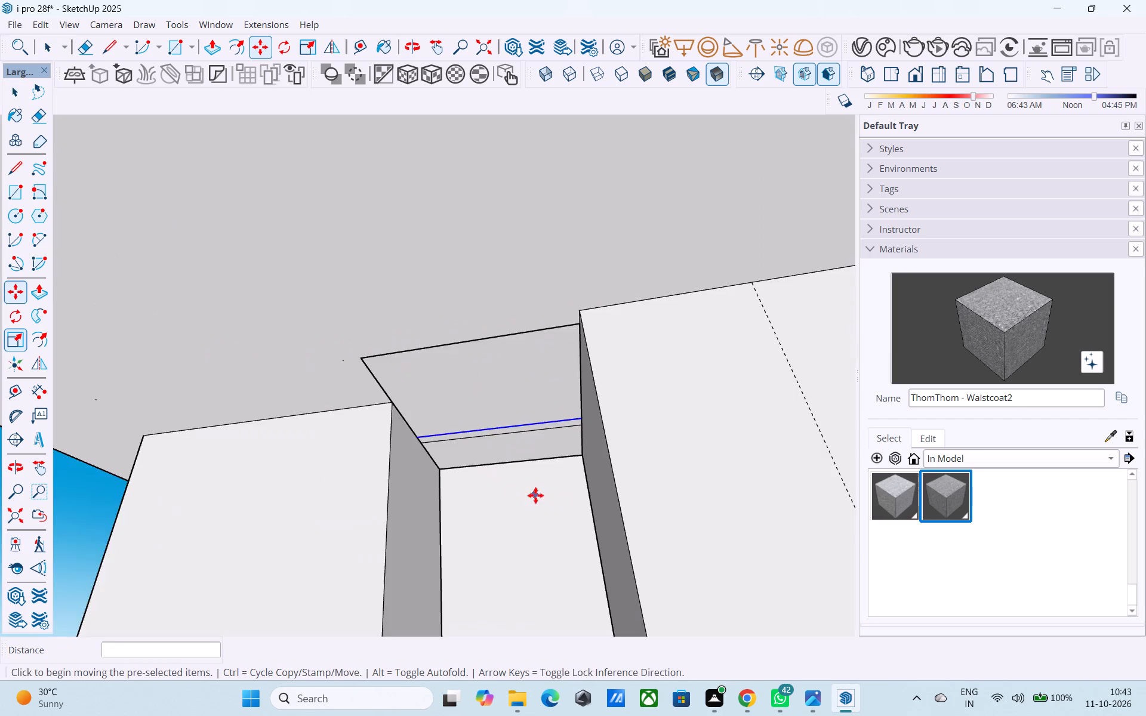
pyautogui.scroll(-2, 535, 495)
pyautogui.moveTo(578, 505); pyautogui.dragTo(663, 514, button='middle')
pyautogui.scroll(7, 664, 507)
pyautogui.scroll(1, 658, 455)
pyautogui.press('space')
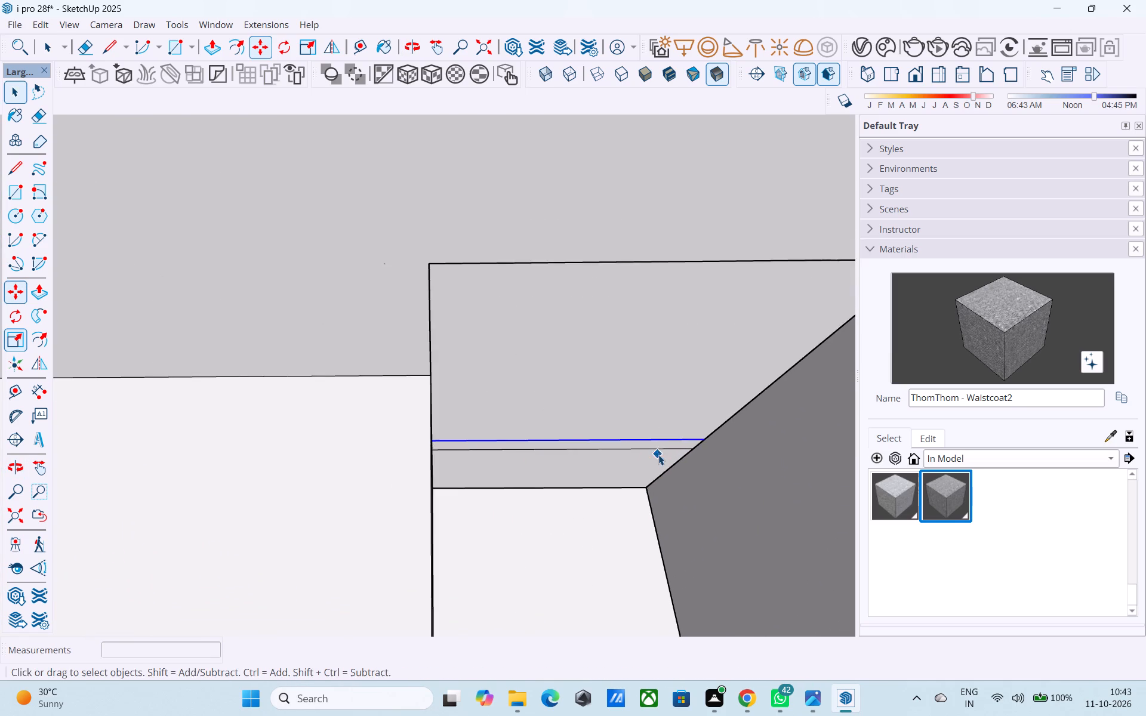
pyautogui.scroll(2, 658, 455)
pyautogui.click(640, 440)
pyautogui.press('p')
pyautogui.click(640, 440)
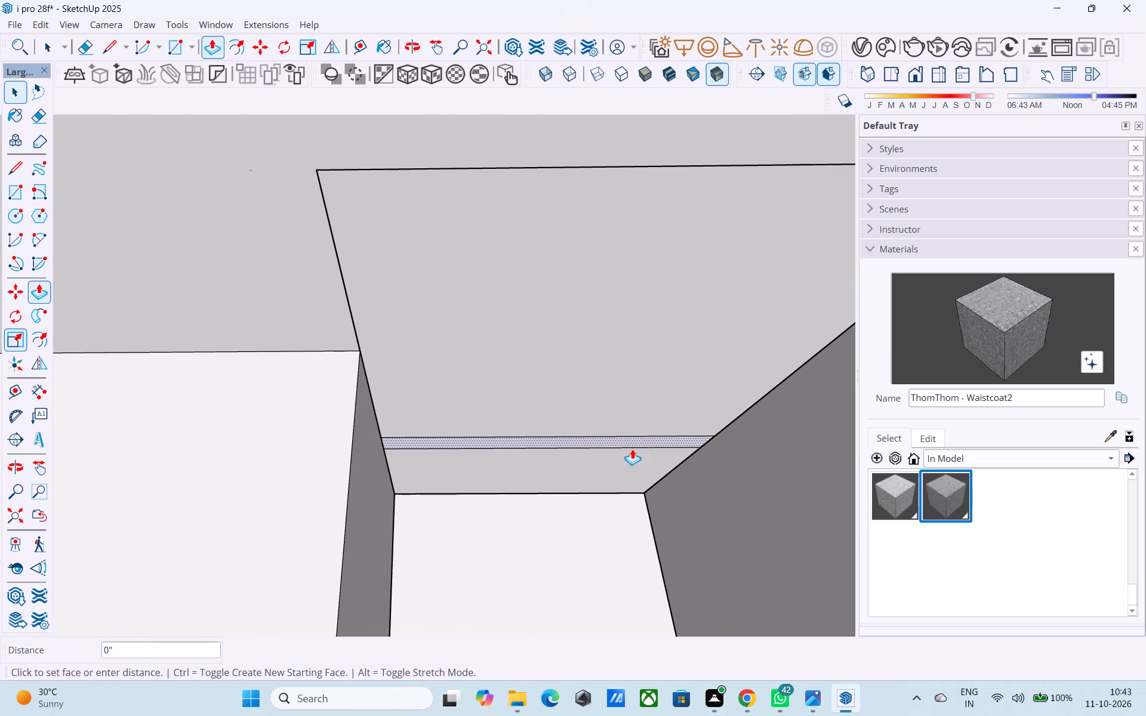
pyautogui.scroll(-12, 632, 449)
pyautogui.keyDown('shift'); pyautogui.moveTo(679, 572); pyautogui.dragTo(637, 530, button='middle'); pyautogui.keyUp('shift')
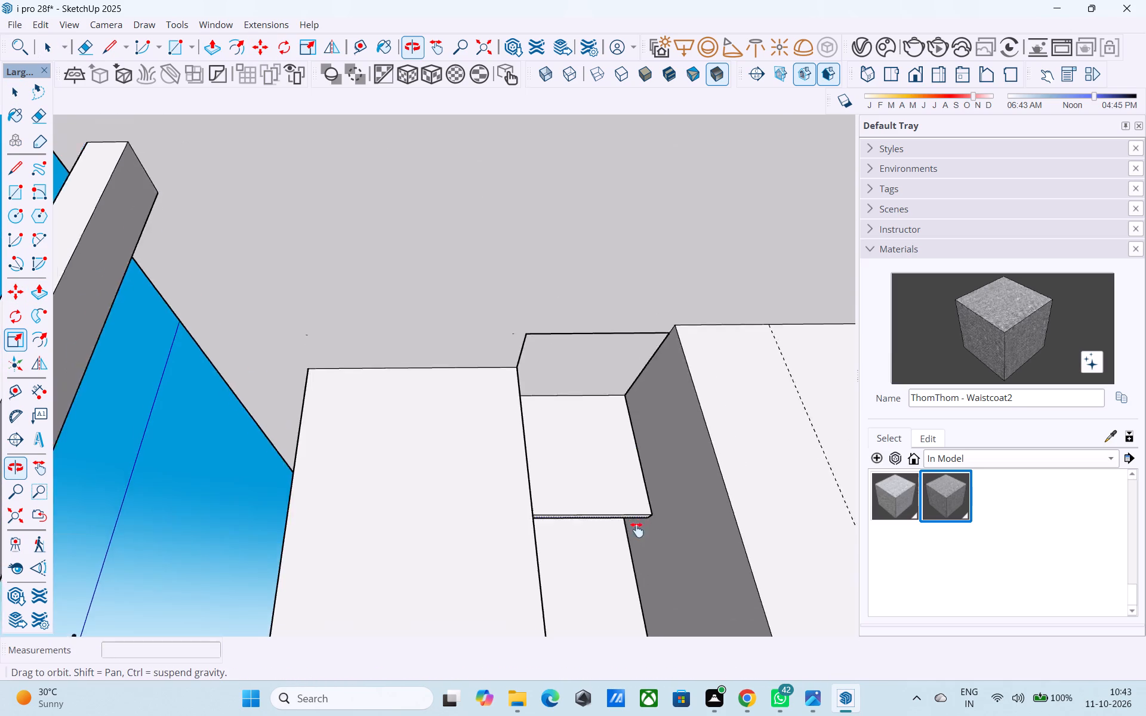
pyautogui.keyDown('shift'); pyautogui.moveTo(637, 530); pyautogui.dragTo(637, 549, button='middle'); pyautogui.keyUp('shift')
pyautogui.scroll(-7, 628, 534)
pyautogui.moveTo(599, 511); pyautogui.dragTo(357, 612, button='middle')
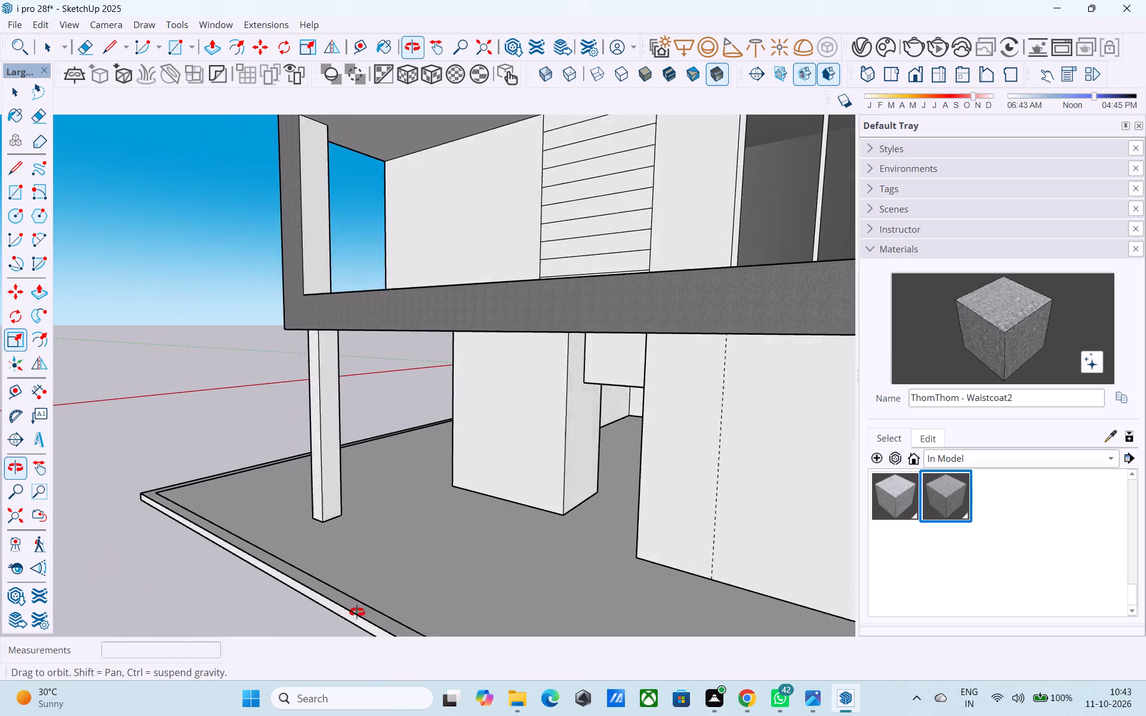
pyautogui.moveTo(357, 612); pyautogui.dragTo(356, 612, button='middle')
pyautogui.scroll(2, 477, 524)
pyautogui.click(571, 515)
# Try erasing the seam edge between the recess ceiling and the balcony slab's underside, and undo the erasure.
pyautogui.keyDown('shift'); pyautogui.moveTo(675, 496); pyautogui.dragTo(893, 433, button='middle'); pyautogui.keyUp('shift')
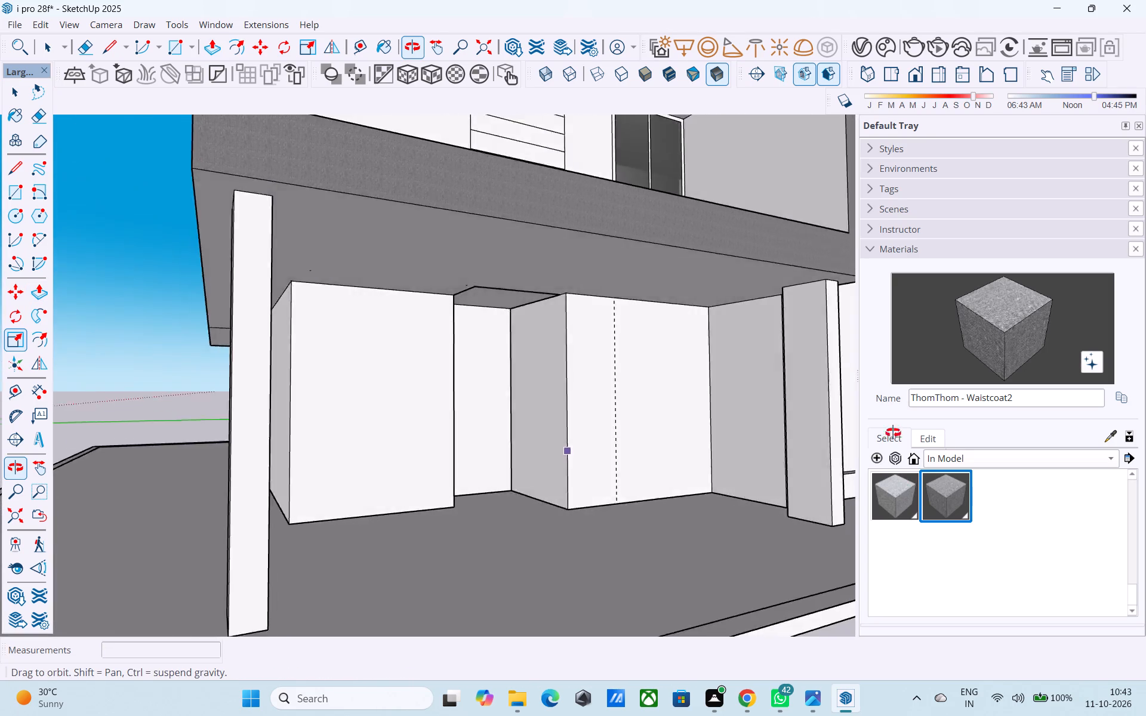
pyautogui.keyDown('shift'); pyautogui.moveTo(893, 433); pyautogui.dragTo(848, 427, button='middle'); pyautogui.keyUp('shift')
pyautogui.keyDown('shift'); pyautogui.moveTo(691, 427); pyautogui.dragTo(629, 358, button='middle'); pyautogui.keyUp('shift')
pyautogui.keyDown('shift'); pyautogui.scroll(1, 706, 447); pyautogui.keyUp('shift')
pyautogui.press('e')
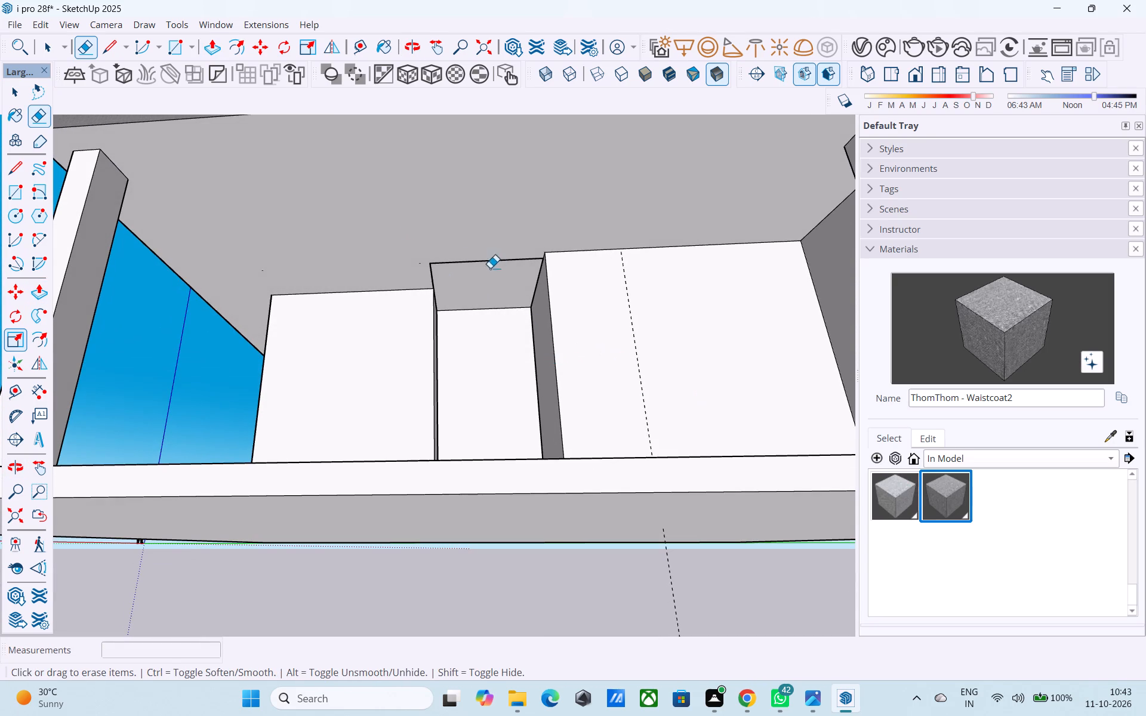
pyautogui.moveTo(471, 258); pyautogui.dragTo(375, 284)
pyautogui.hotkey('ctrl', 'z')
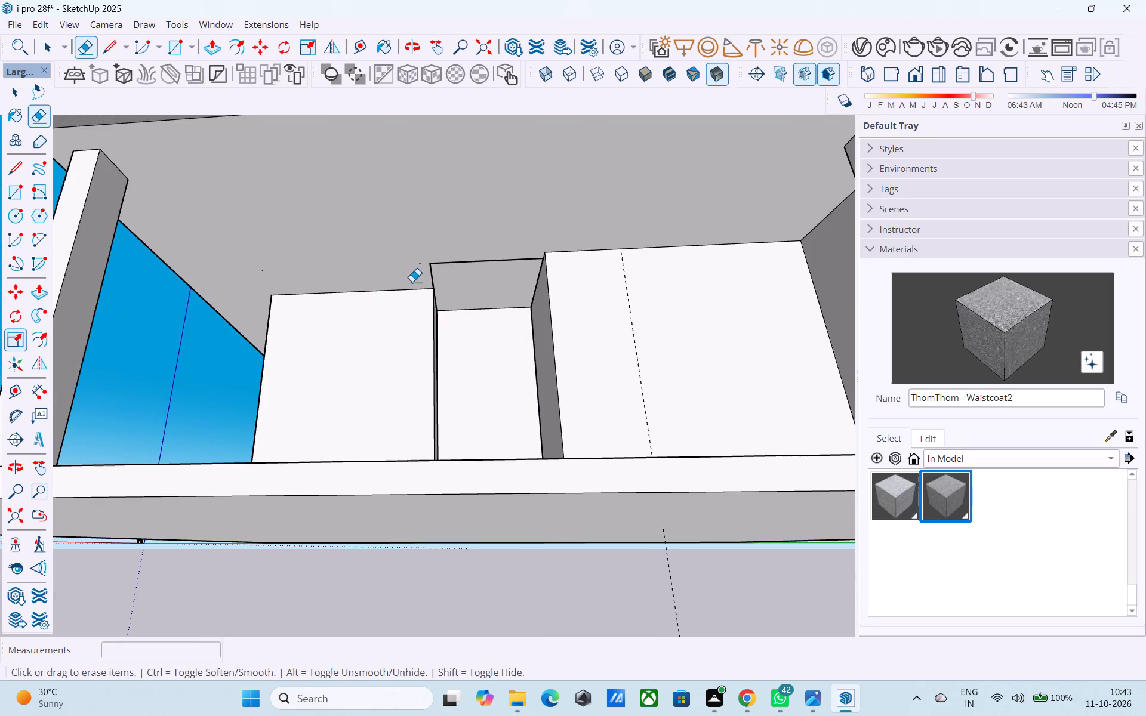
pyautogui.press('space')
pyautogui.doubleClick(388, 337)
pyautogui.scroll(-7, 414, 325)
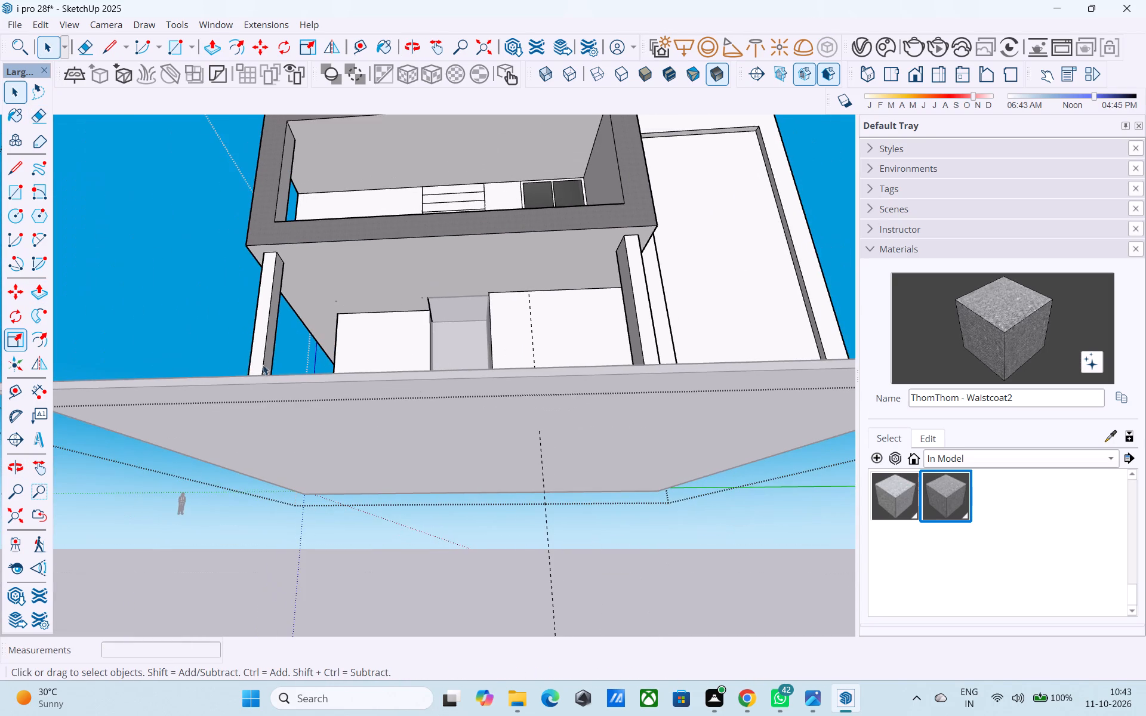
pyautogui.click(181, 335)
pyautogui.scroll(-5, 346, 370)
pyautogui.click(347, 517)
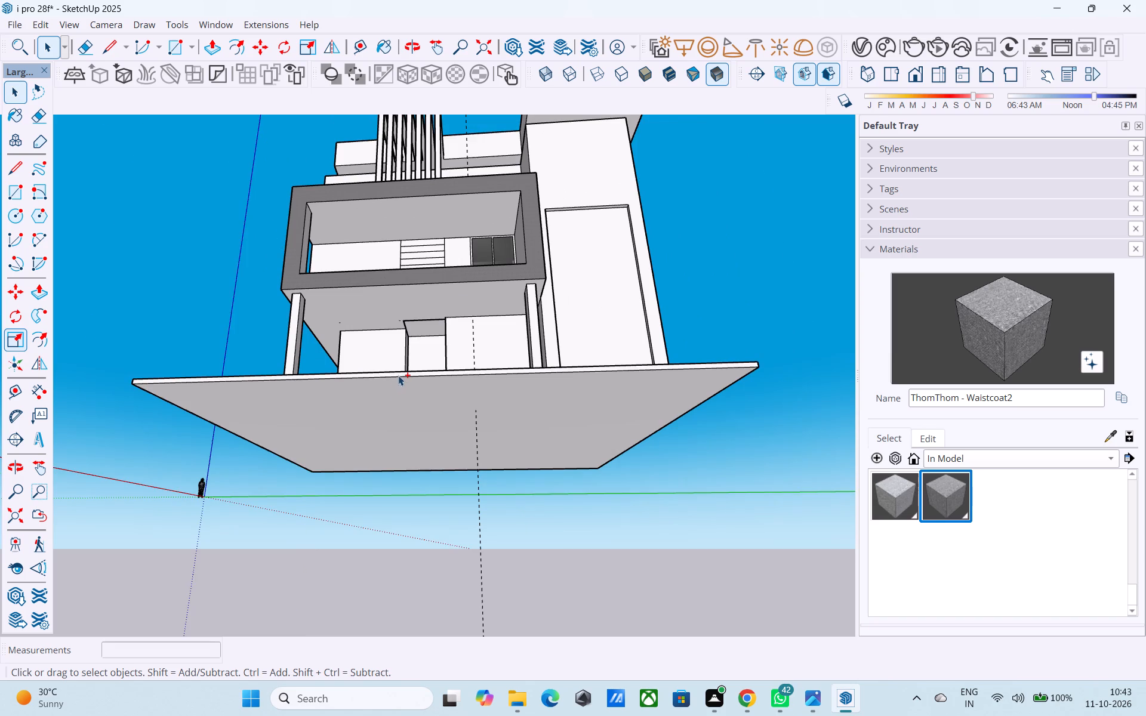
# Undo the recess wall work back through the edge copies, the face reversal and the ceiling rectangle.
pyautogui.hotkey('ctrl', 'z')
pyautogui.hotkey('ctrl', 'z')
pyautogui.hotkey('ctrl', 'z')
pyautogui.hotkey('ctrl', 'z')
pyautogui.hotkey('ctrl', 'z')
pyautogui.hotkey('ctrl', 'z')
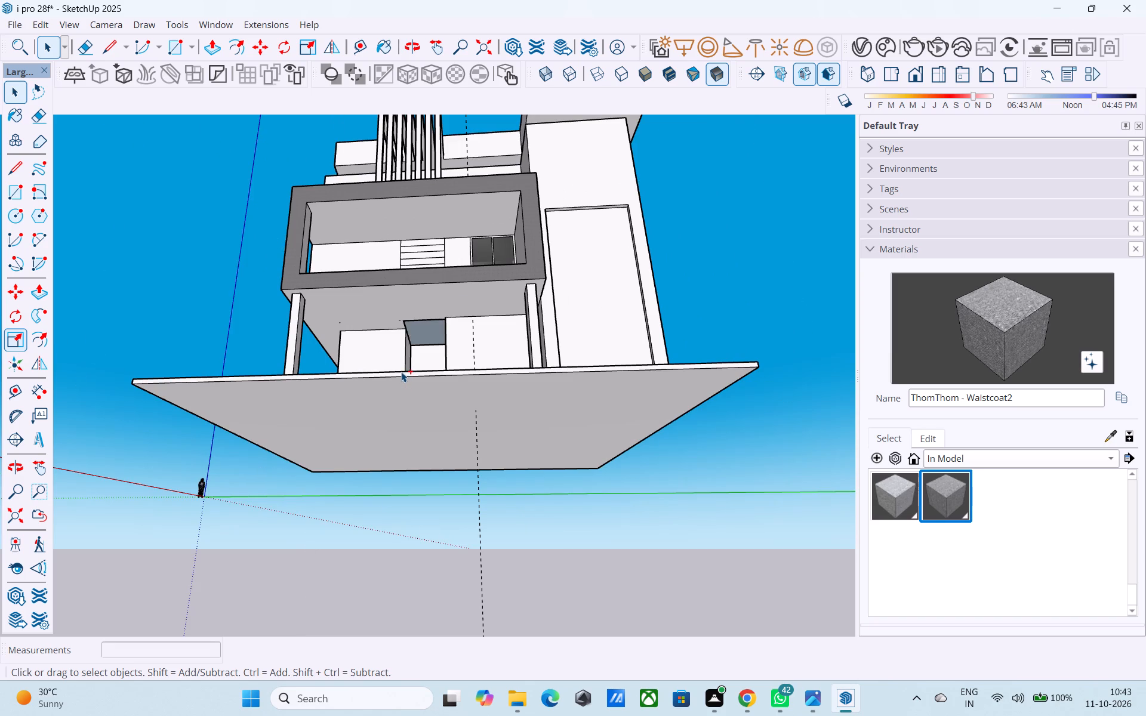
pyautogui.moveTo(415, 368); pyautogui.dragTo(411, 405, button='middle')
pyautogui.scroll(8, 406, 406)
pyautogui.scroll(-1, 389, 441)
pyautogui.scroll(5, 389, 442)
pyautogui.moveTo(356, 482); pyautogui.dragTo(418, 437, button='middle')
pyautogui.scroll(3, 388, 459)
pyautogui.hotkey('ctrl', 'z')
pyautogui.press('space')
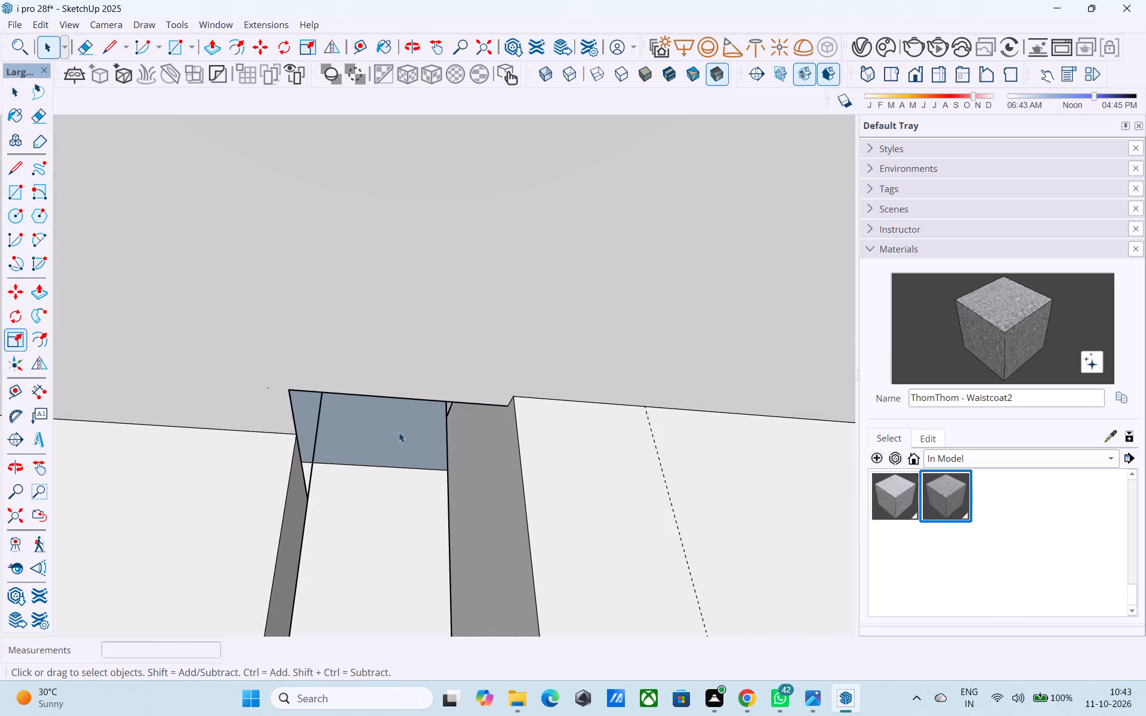
# Examine the open recess ceiling and the balcony frame's underside from below.
pyautogui.scroll(1, 392, 432)
pyautogui.moveTo(392, 432); pyautogui.dragTo(381, 460, button='middle')
pyautogui.scroll(-7, 402, 417)
pyautogui.moveTo(401, 471); pyautogui.dragTo(469, 212, button='middle')
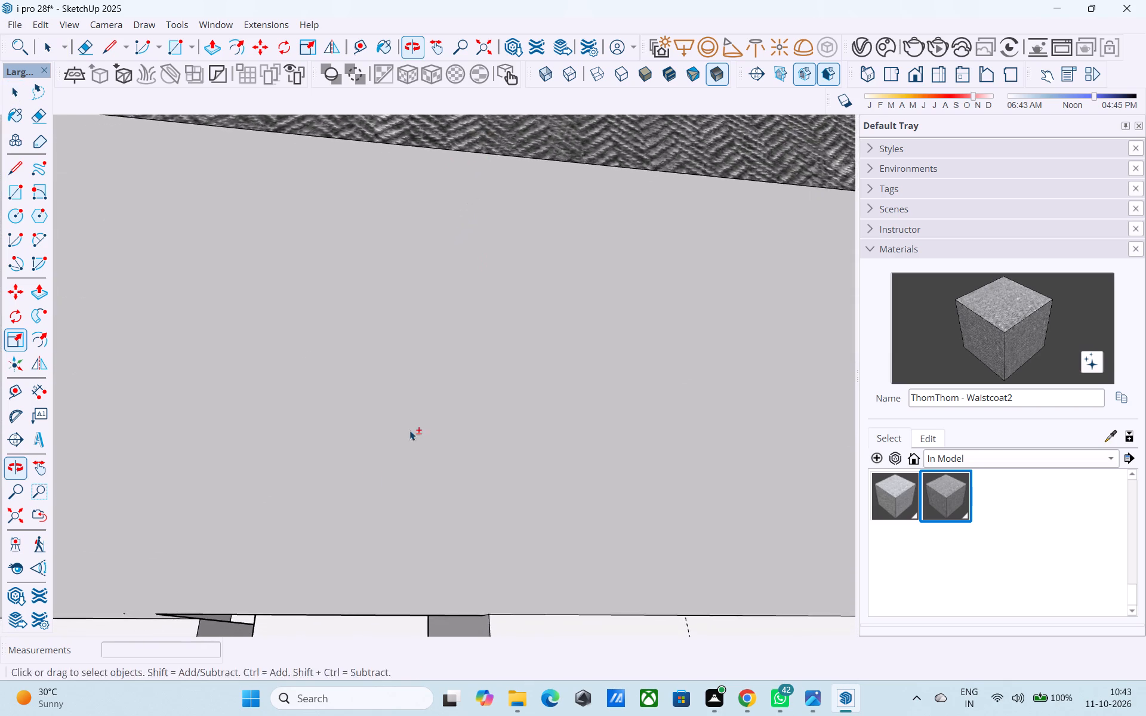
pyautogui.keyDown('shift'); pyautogui.moveTo(373, 483); pyautogui.dragTo(458, 220, button='middle'); pyautogui.keyUp('shift')
pyautogui.scroll(-15, 460, 229)
pyautogui.keyDown('shift'); pyautogui.moveTo(389, 486); pyautogui.dragTo(487, 229, button='middle'); pyautogui.keyUp('shift')
pyautogui.moveTo(476, 295); pyautogui.dragTo(398, 416, button='middle')
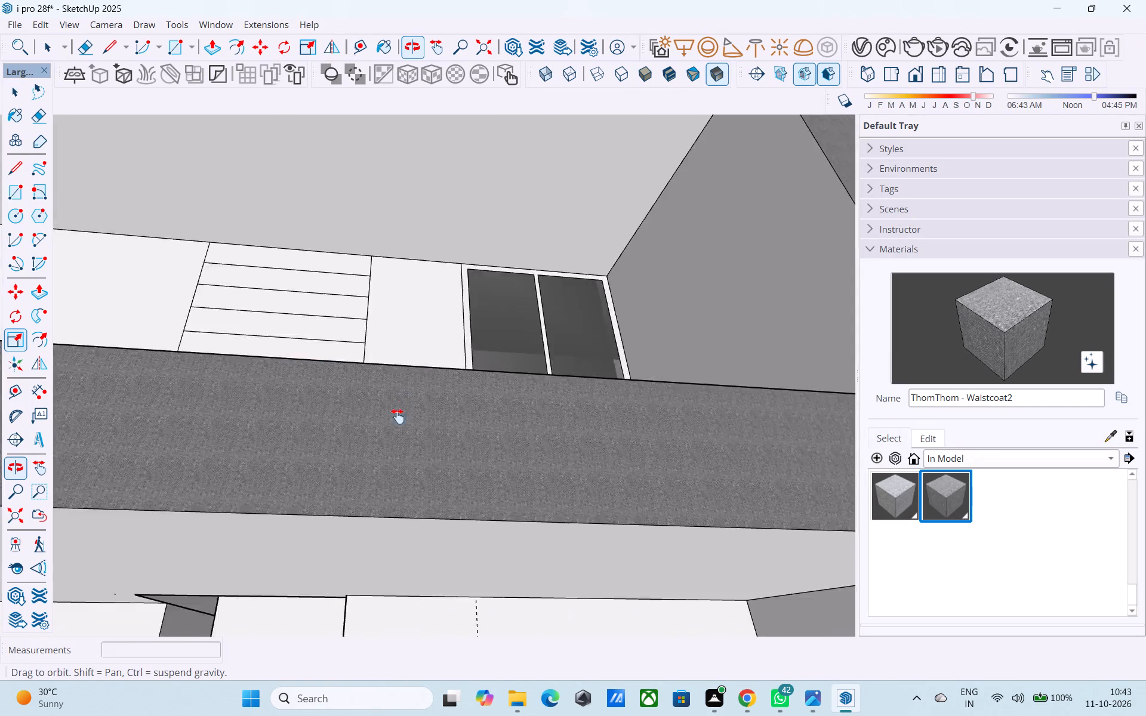
pyautogui.moveTo(398, 416); pyautogui.dragTo(468, 270, button='middle')
pyautogui.scroll(-13, 459, 269)
pyautogui.keyDown('shift'); pyautogui.moveTo(459, 323); pyautogui.dragTo(381, 524, button='middle'); pyautogui.keyUp('shift')
pyautogui.scroll(-1, 377, 530)
# Draw a rectangle of about 8' 3 1/2" by 5' 6" in the house group across the open ground-floor recess ceiling below the balcony.
pyautogui.scroll(5, 353, 546)
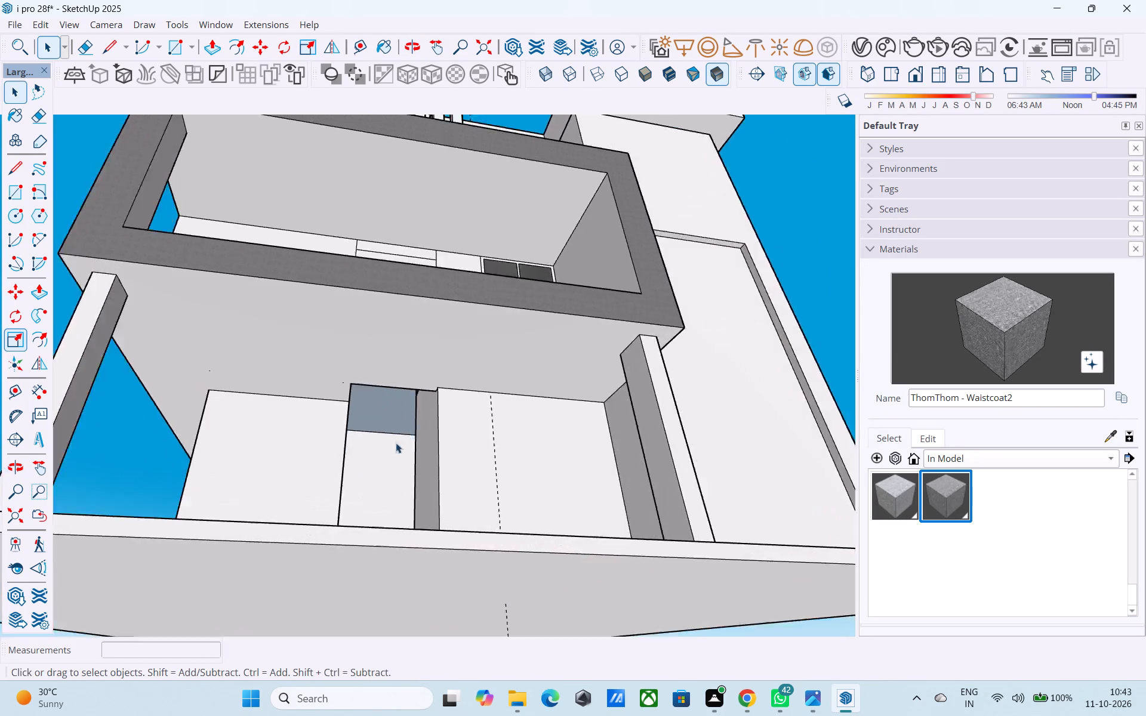
pyautogui.scroll(5, 396, 443)
pyautogui.keyDown('shift'); pyautogui.moveTo(398, 432); pyautogui.dragTo(424, 452, button='middle'); pyautogui.keyUp('shift')
pyautogui.keyDown('shift'); pyautogui.moveTo(424, 452); pyautogui.dragTo(409, 456, button='middle'); pyautogui.keyUp('shift')
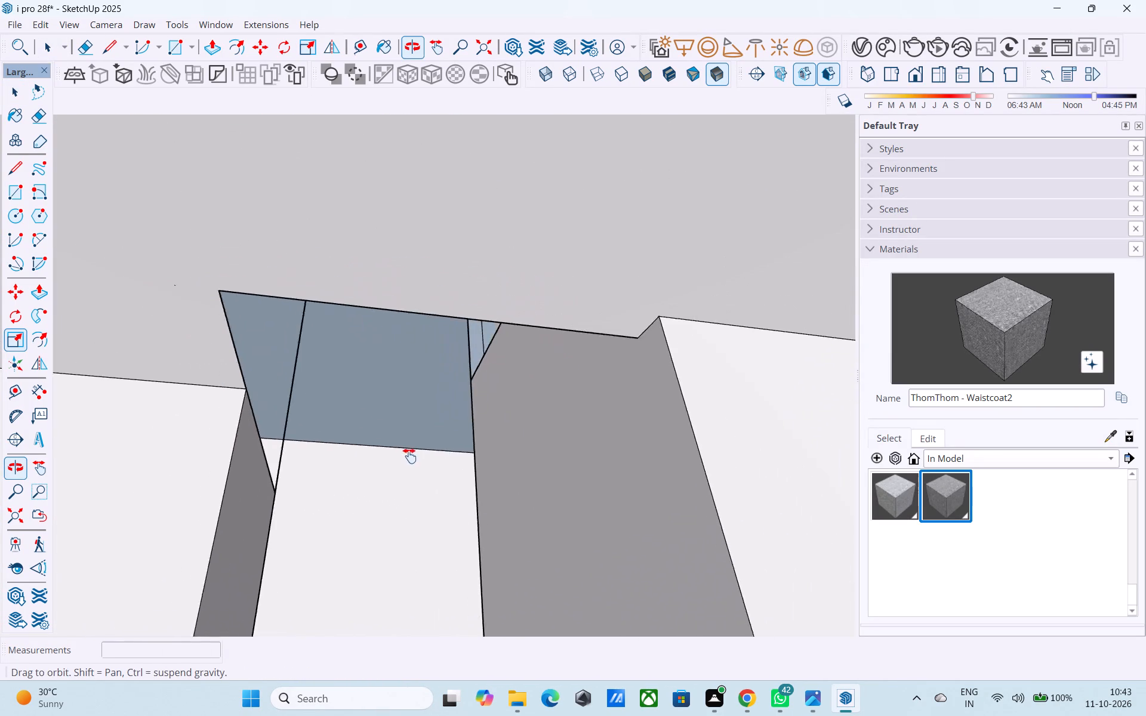
pyautogui.keyDown('shift'); pyautogui.moveTo(409, 456); pyautogui.dragTo(417, 458, button='middle'); pyautogui.keyUp('shift')
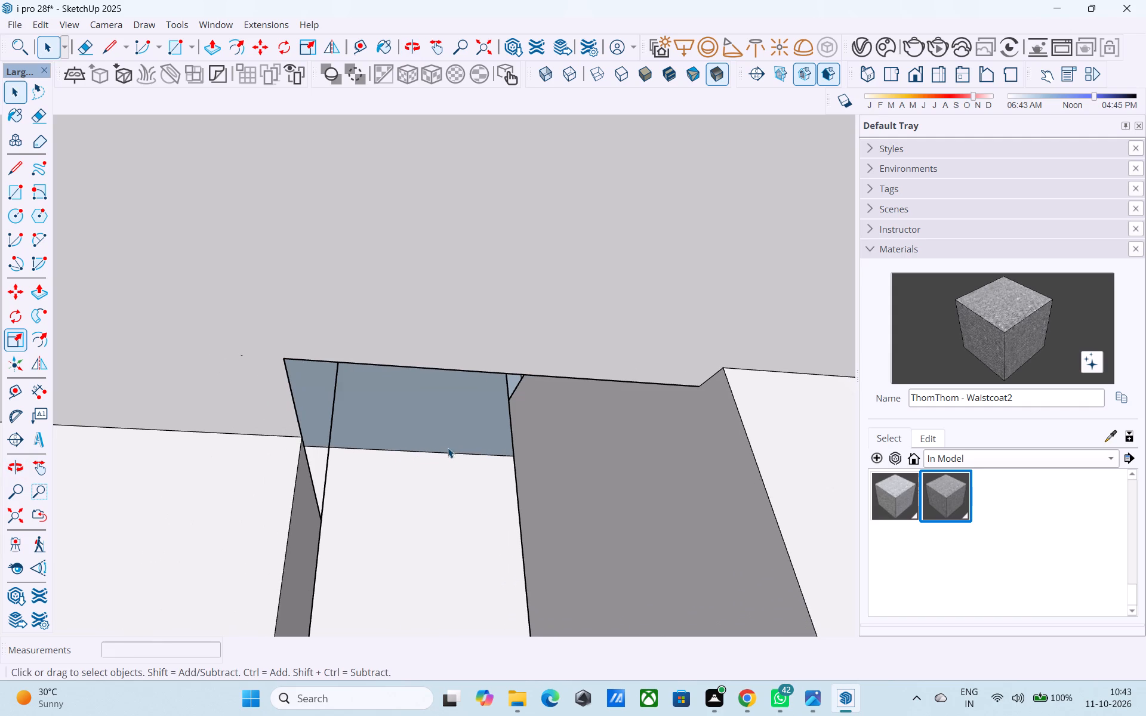
pyautogui.doubleClick(259, 517)
pyautogui.press('r')
pyautogui.click(284, 361)
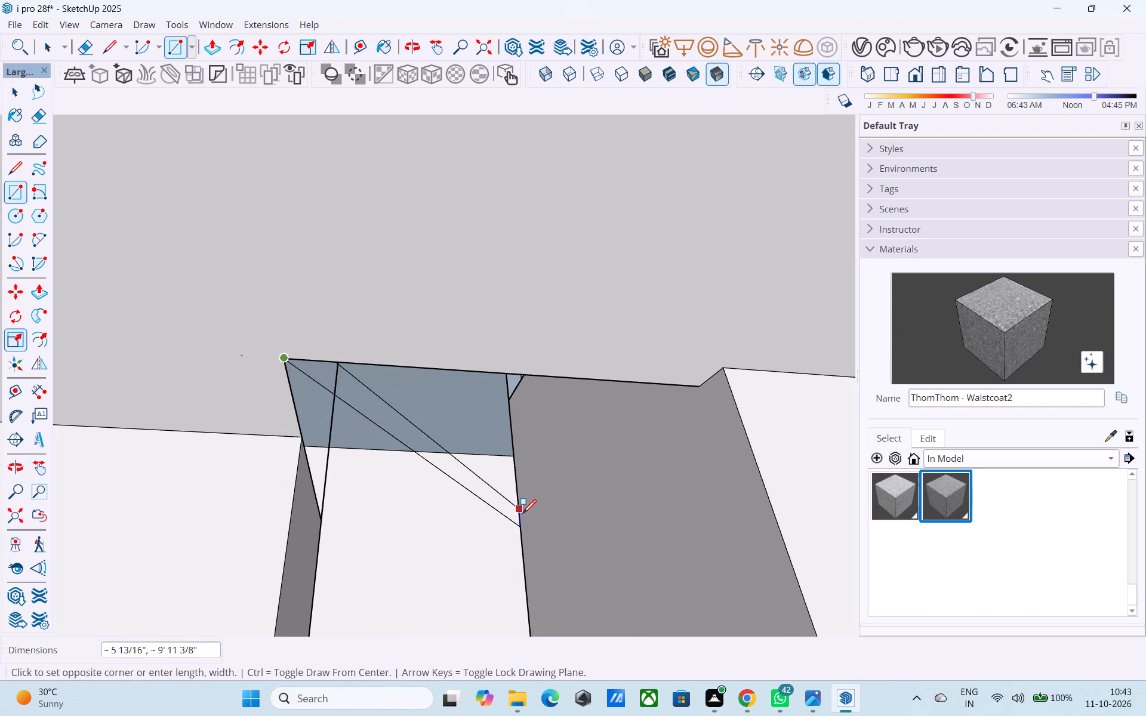
pyautogui.moveTo(519, 530); pyautogui.dragTo(494, 538, button='middle')
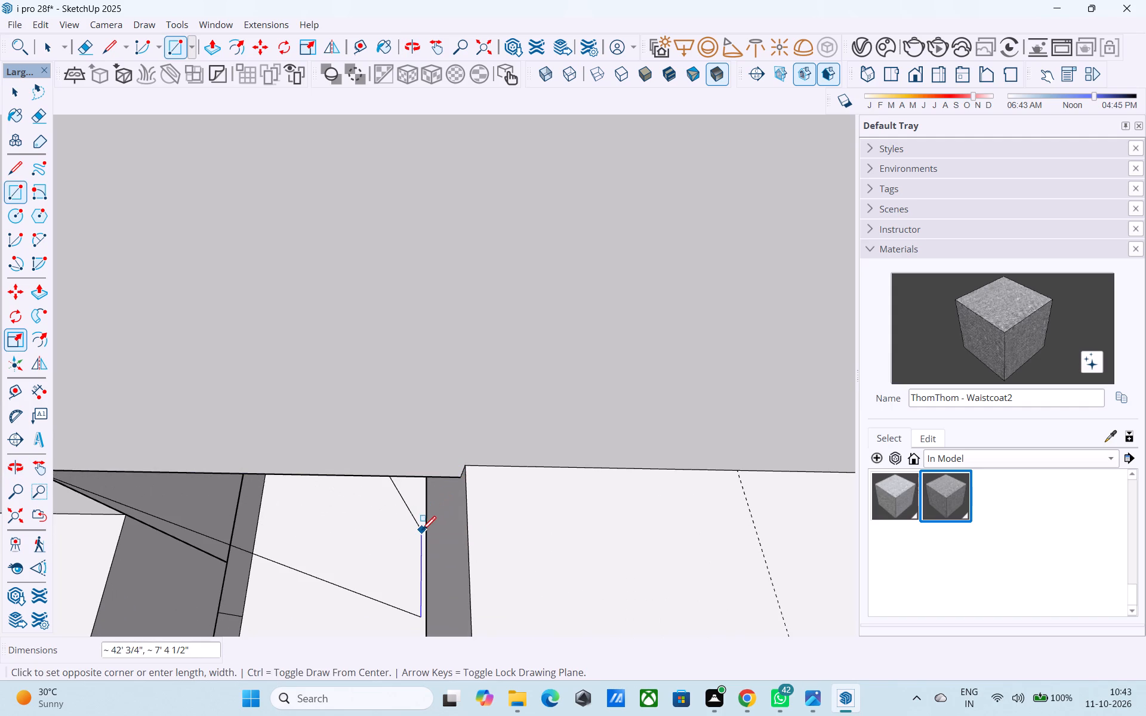
pyautogui.moveTo(422, 532); pyautogui.dragTo(442, 476, button='middle')
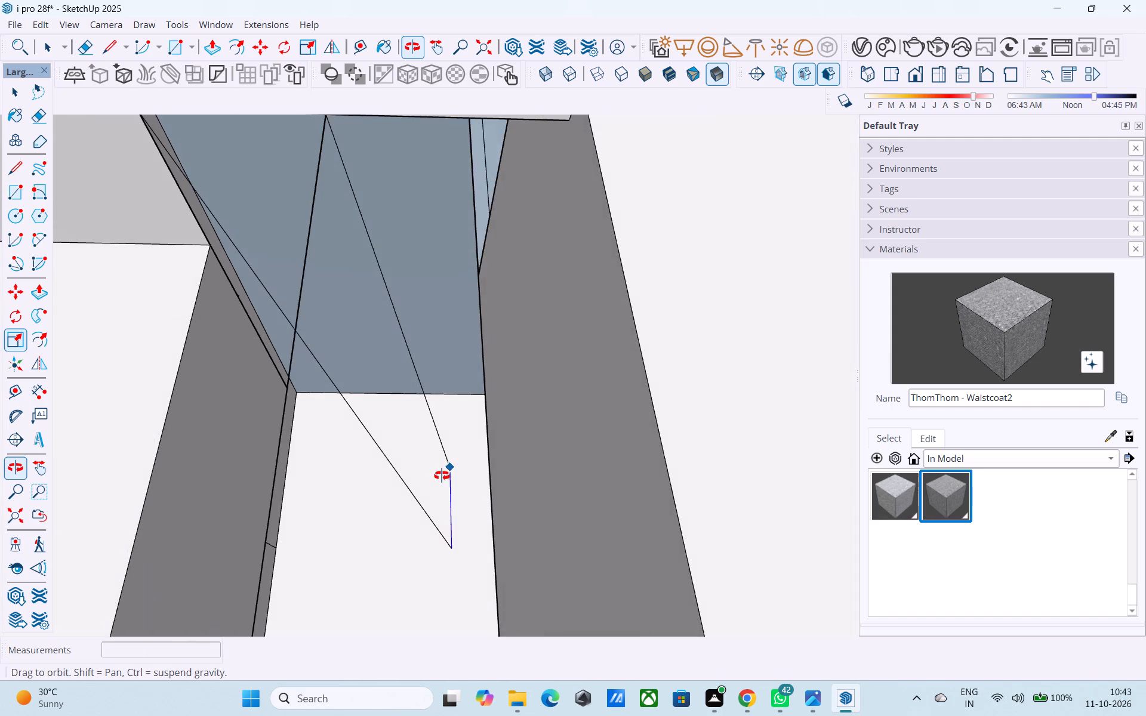
pyautogui.moveTo(442, 476); pyautogui.dragTo(449, 489, button='middle')
pyautogui.press('r')
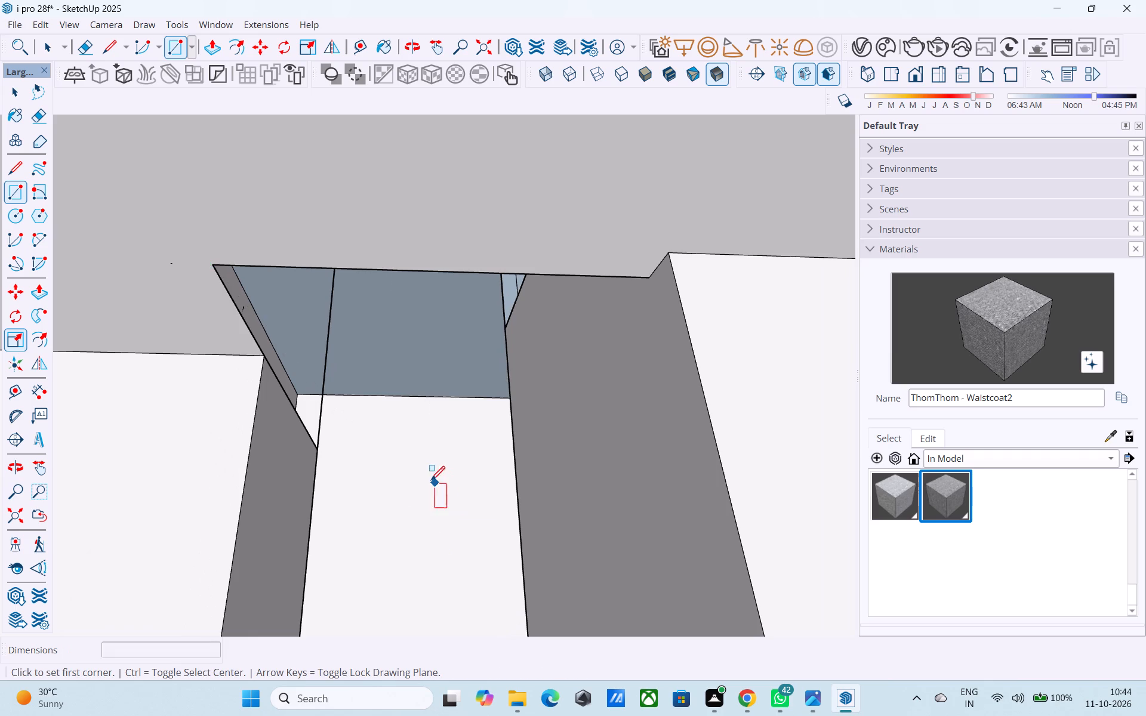
pyautogui.click(318, 449)
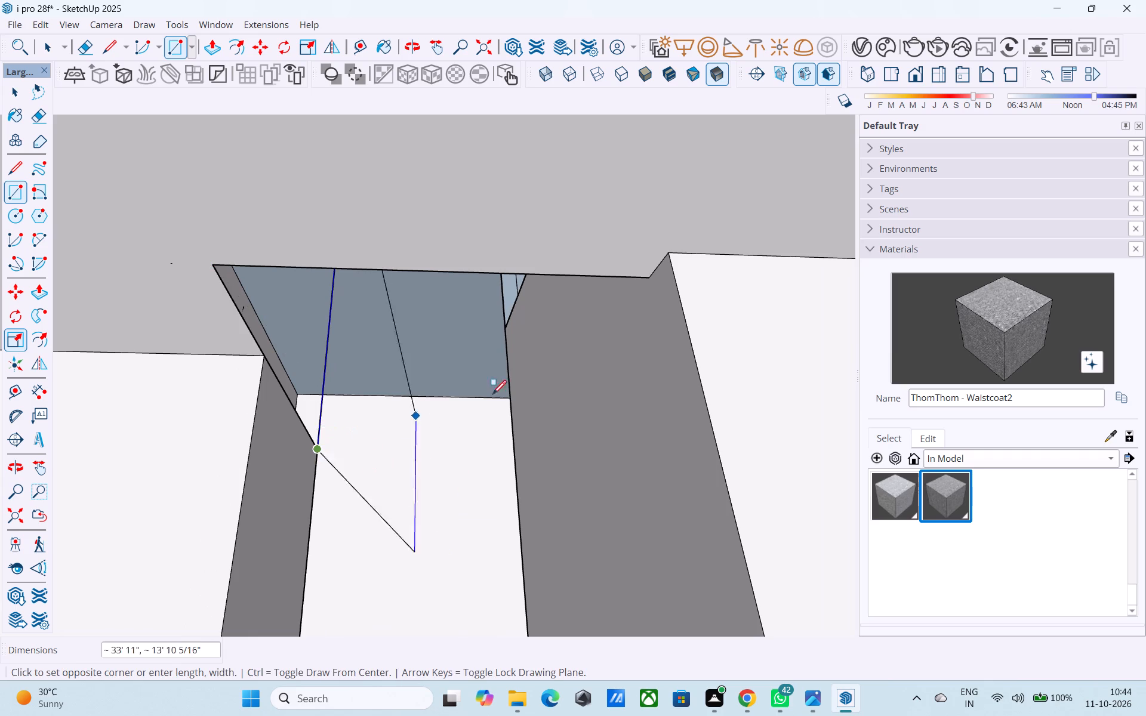
pyautogui.click(648, 280)
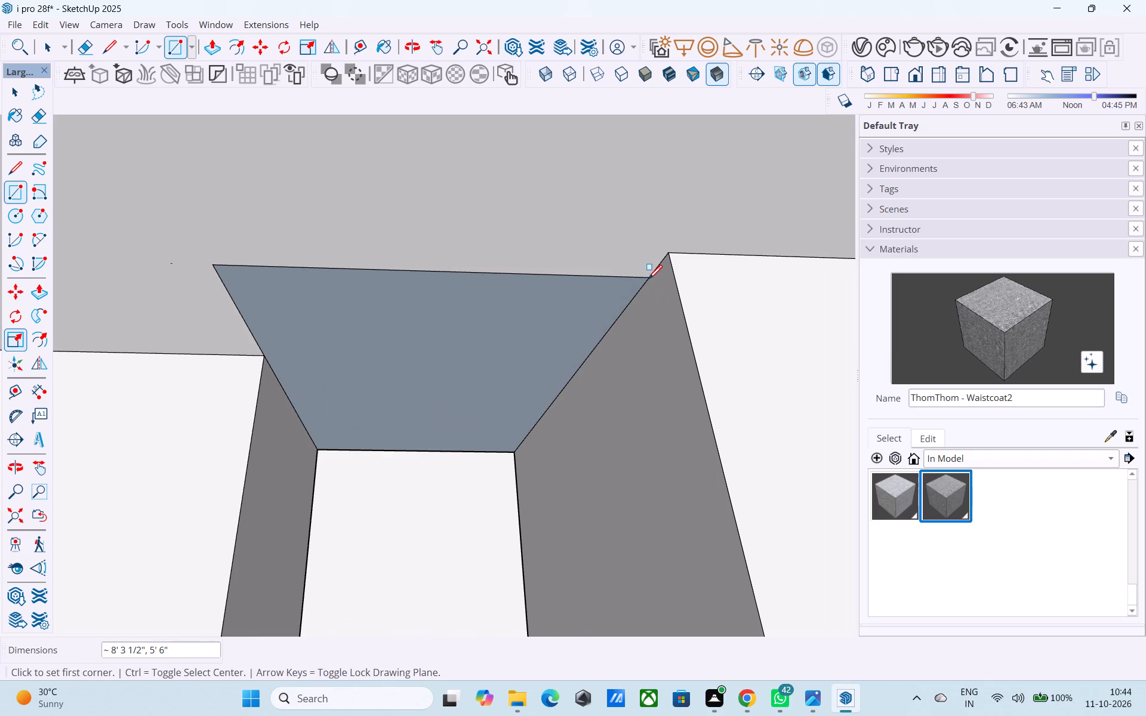
# Reverse the new recess ceiling face.
pyautogui.press('space')
pyautogui.click(534, 328)
pyautogui.rightClick(532, 319)
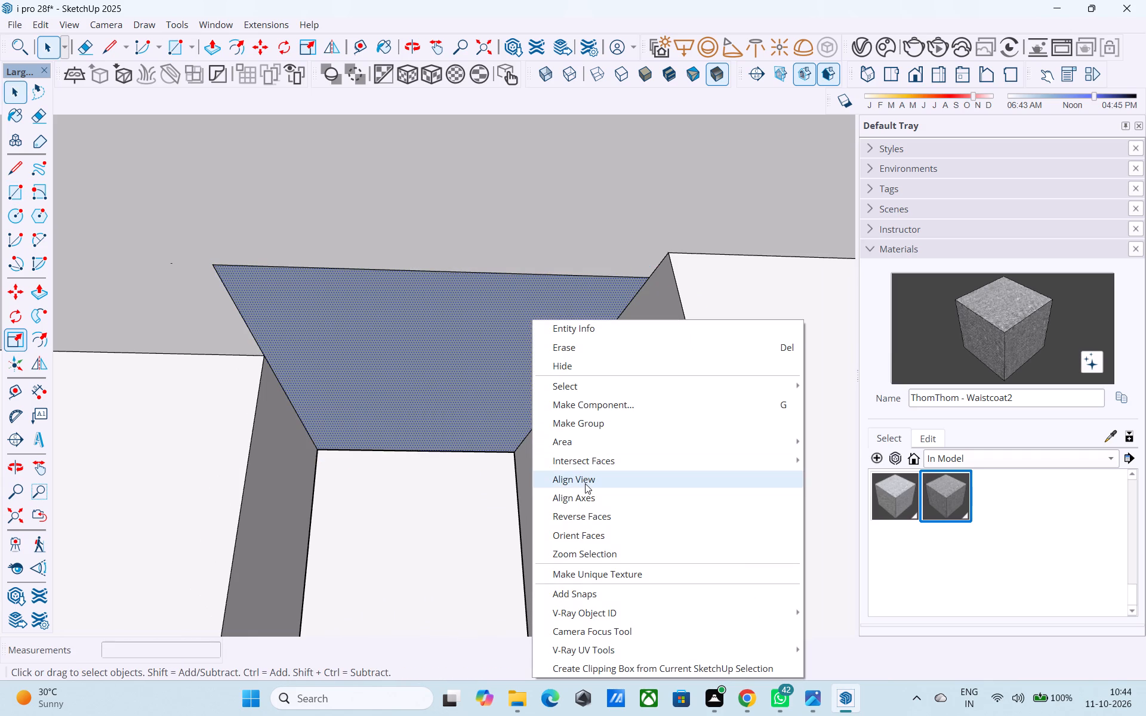
pyautogui.click(589, 514)
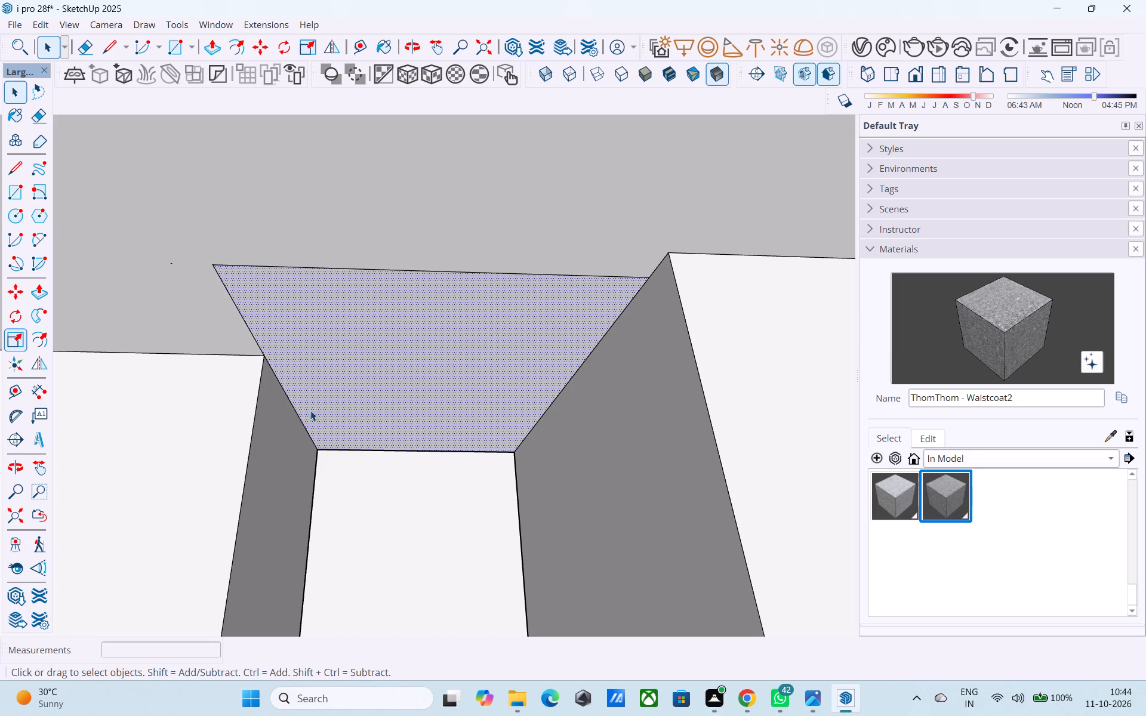
# Draw a line across the recess ceiling near its rear edge and copy it 6" towards the front.
pyautogui.press('l')
pyautogui.click(292, 415)
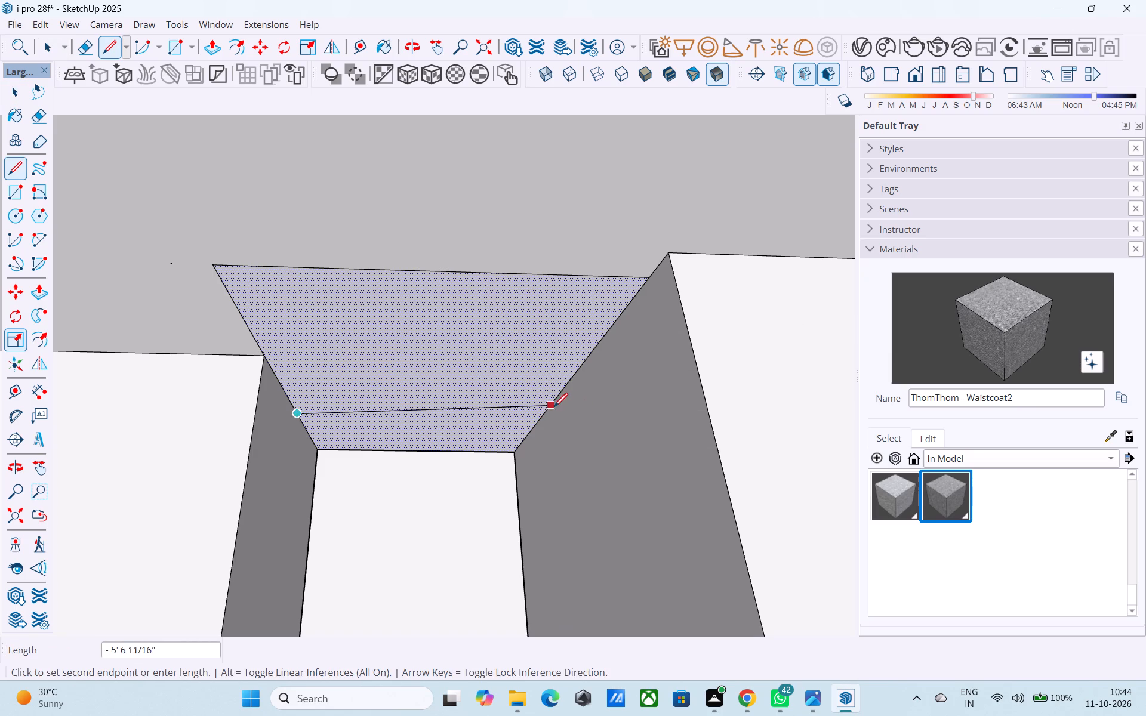
pyautogui.click(547, 415)
pyautogui.press('space')
pyautogui.click(325, 415)
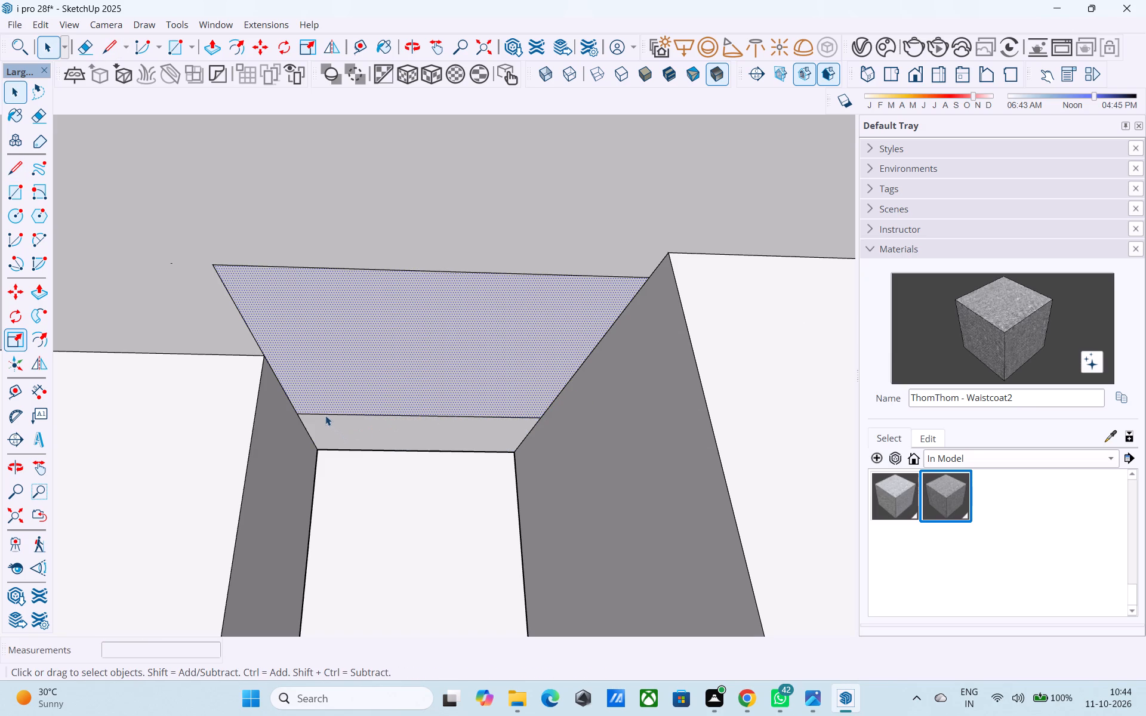
pyautogui.press('m')
pyautogui.scroll(4, 315, 421)
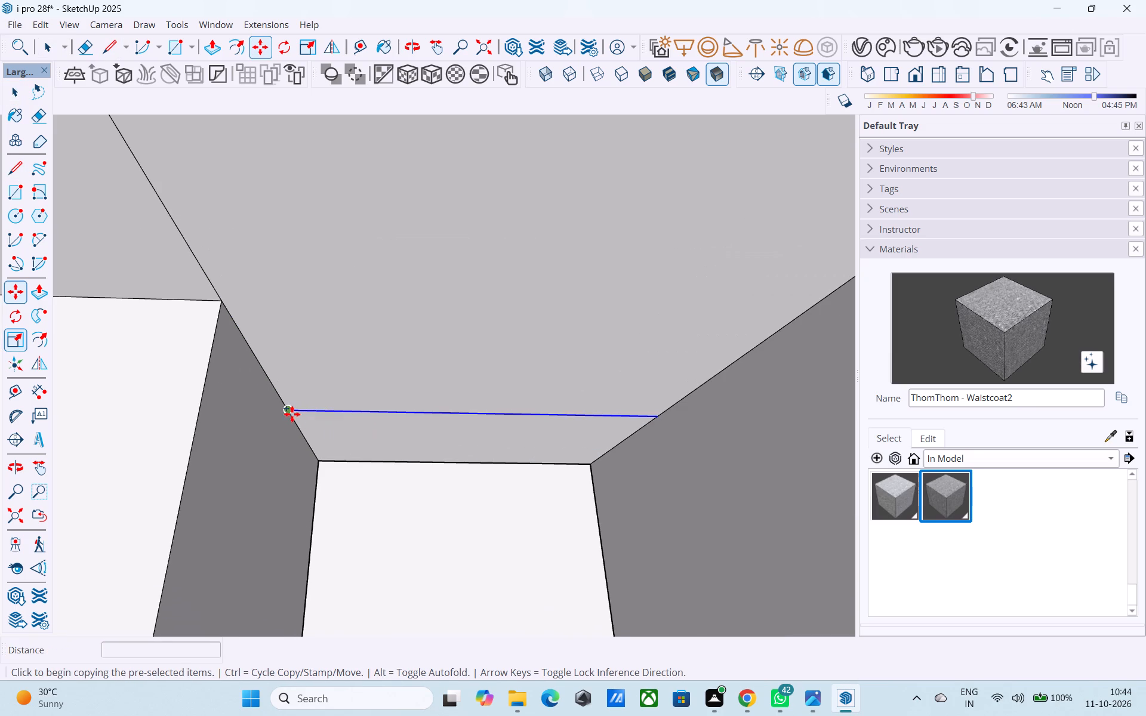
pyautogui.click(292, 414)
pyautogui.click(281, 396)
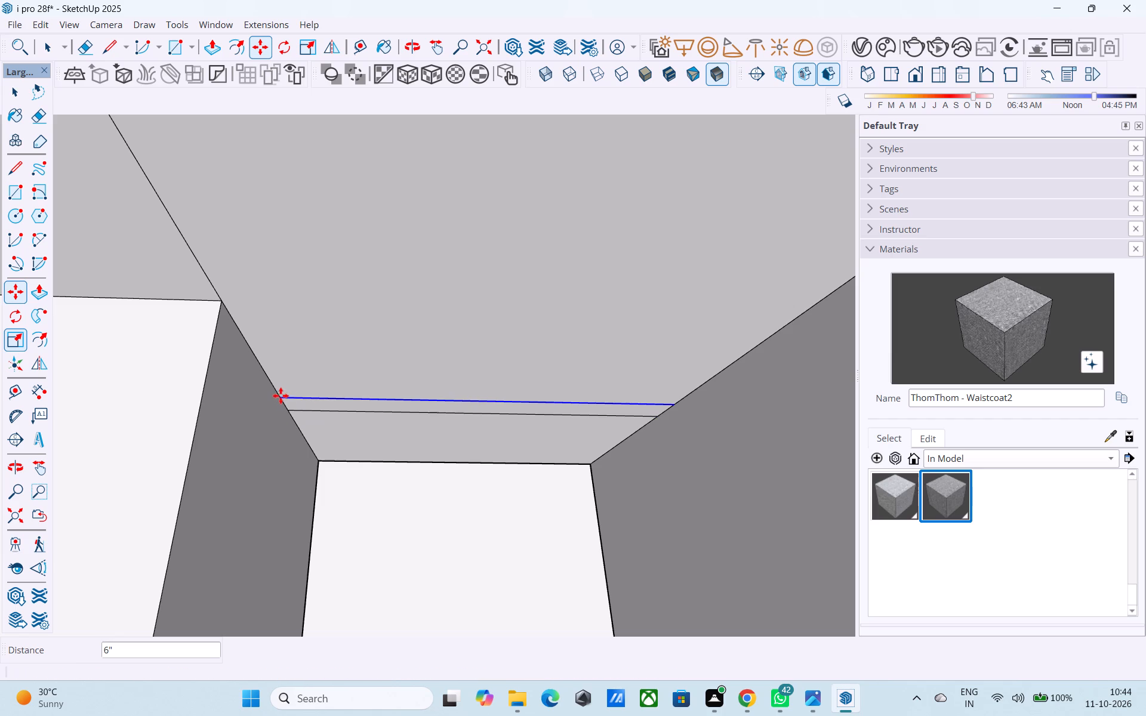
# Push/Pull the 6" ceiling strip down about 11' 10" to floor level to form a wall across the ground-floor recess.
pyautogui.press('space')
pyautogui.click(340, 409)
pyautogui.press('p')
pyautogui.moveTo(341, 409); pyautogui.dragTo(344, 418)
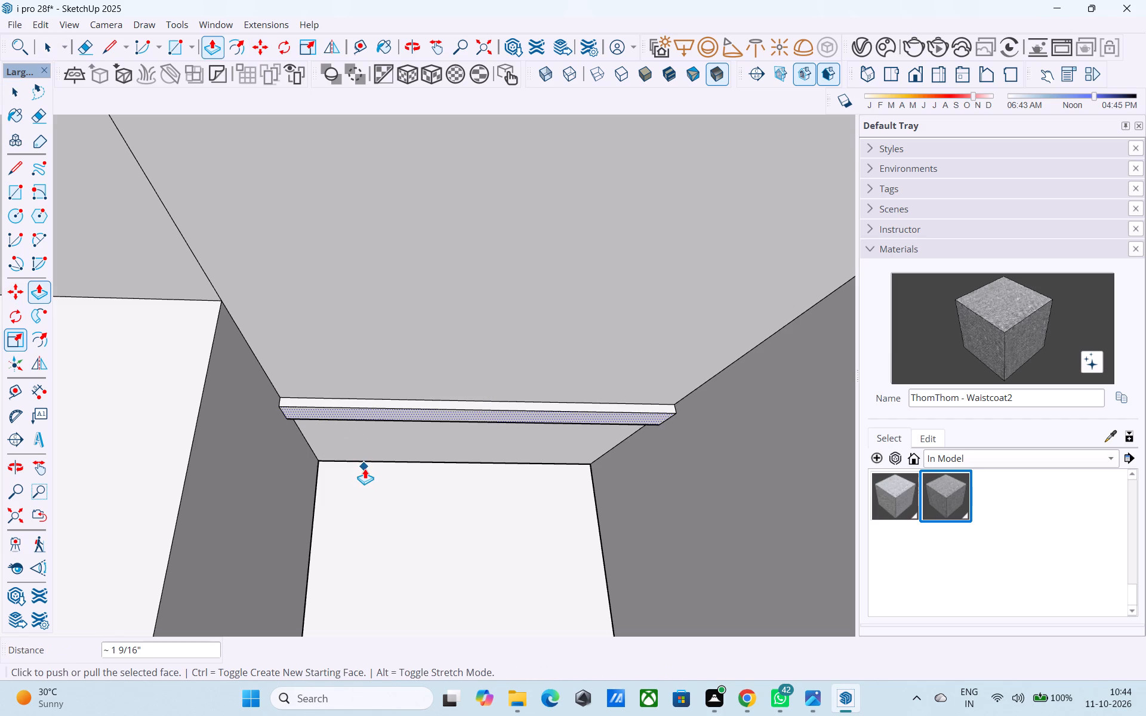
pyautogui.click(374, 416)
pyautogui.scroll(-4, 385, 449)
pyautogui.moveTo(395, 471); pyautogui.dragTo(453, 251, button='middle')
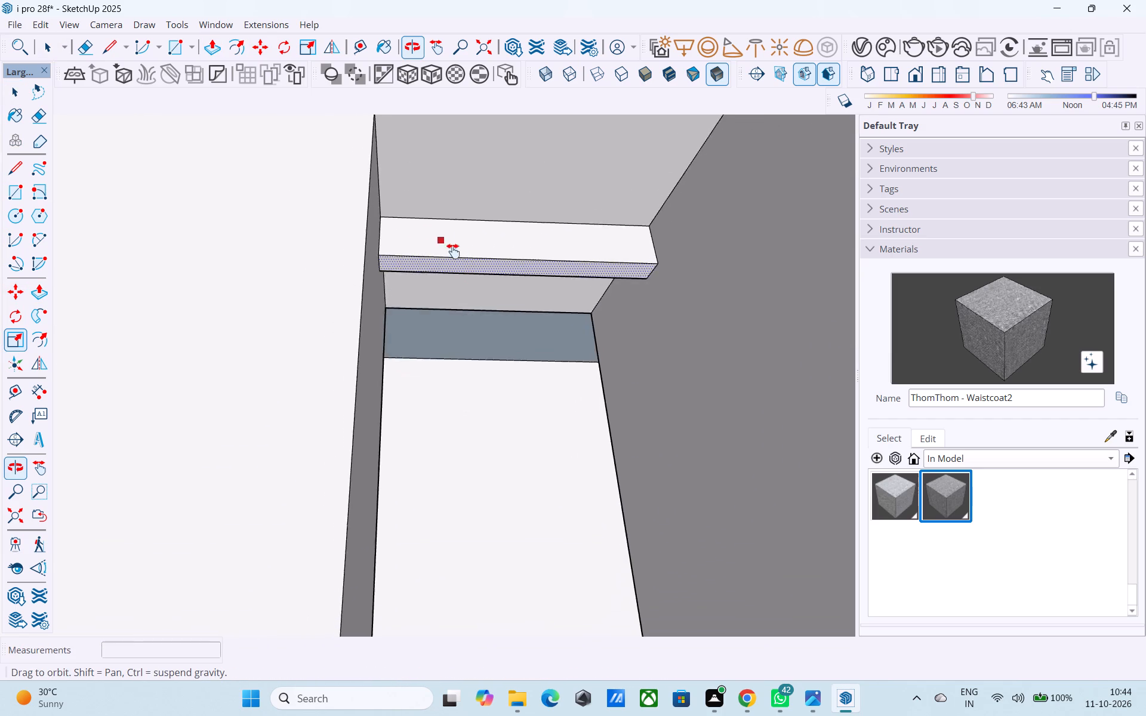
pyautogui.moveTo(453, 251); pyautogui.dragTo(357, 342, button='middle')
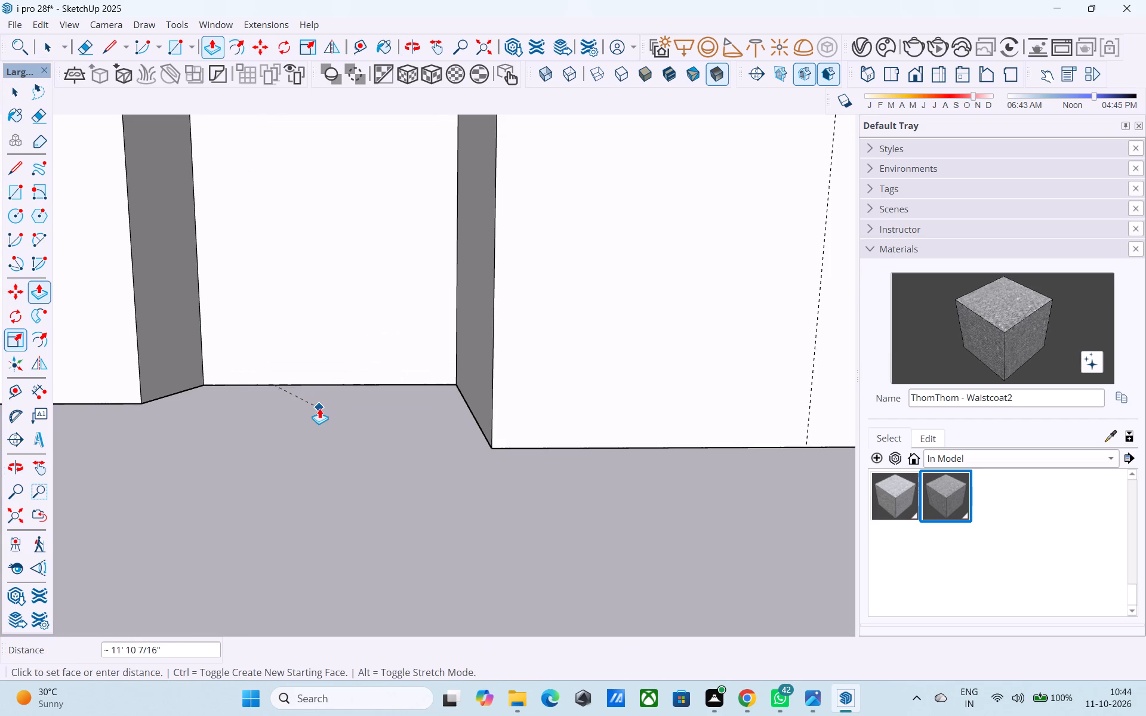
pyautogui.click(319, 408)
# Erase the seam edges between the recess ceiling and the balcony slab's underside.
pyautogui.moveTo(403, 313); pyautogui.dragTo(458, 357, button='middle')
pyautogui.scroll(-6, 457, 352)
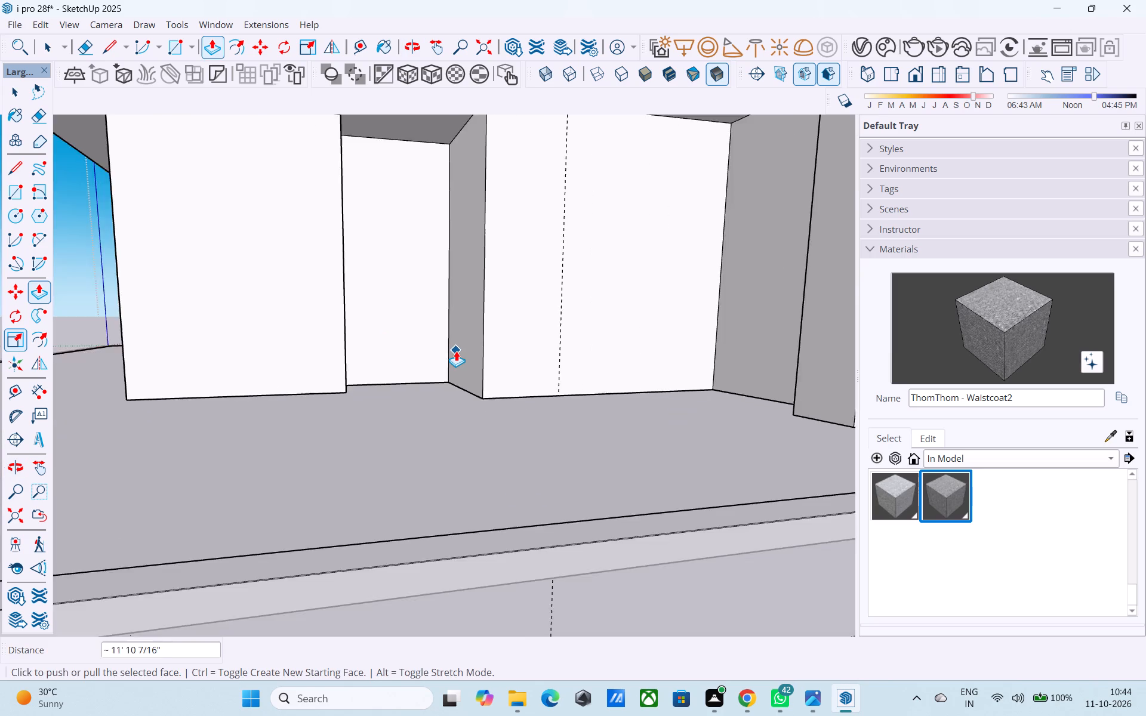
pyautogui.scroll(-8, 456, 351)
pyautogui.keyDown('shift'); pyautogui.moveTo(446, 355); pyautogui.dragTo(393, 332, button='middle'); pyautogui.keyUp('shift')
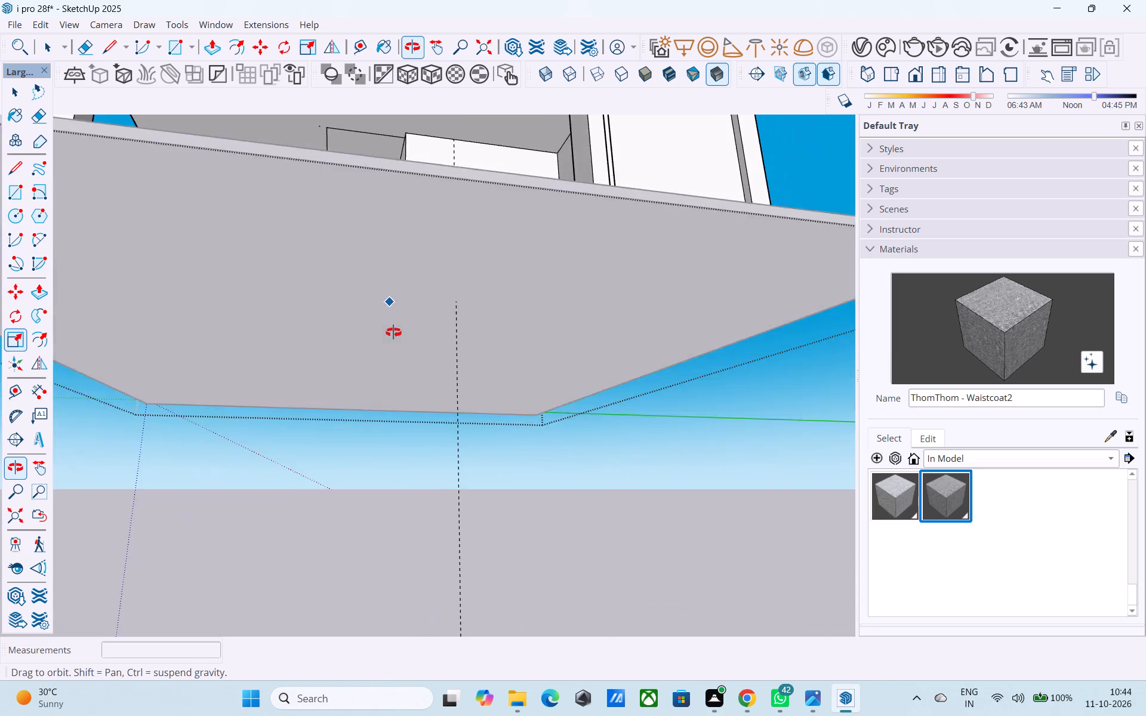
pyautogui.keyDown('shift'); pyautogui.moveTo(393, 332); pyautogui.dragTo(419, 602, button='middle'); pyautogui.keyUp('shift')
pyautogui.keyDown('shift'); pyautogui.scroll(8, 401, 484); pyautogui.keyUp('shift')
pyautogui.moveTo(380, 447); pyautogui.dragTo(386, 408, button='middle')
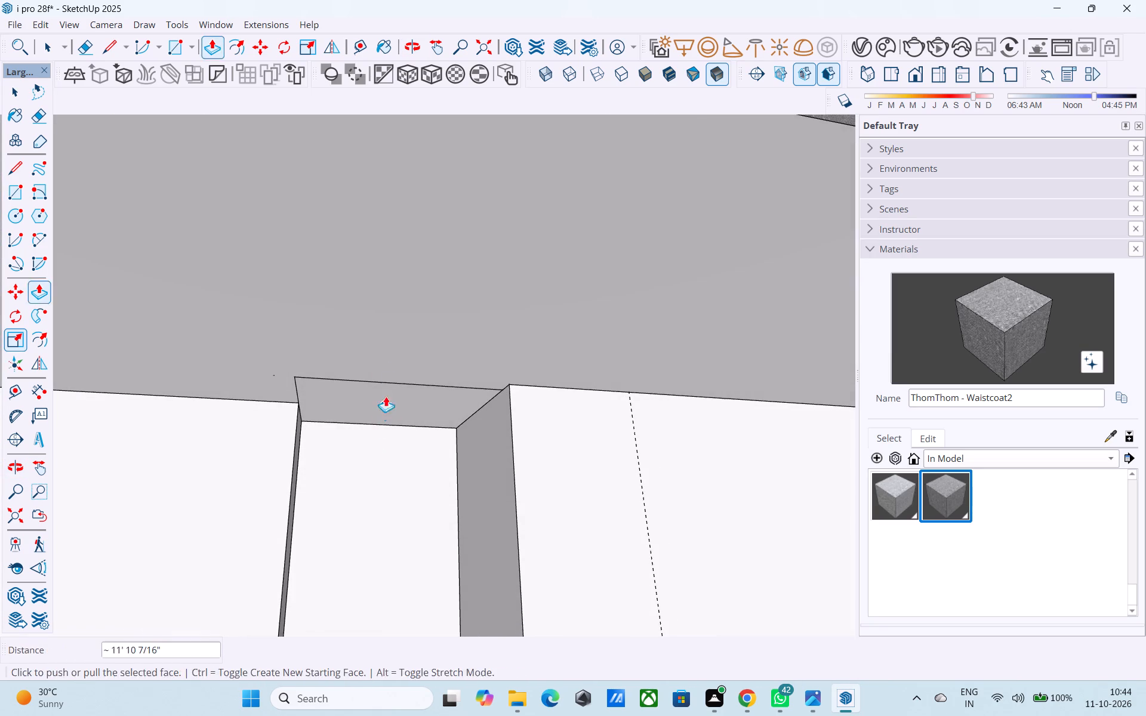
pyautogui.press('e')
pyautogui.moveTo(378, 372); pyautogui.dragTo(375, 385)
pyautogui.moveTo(307, 385); pyautogui.dragTo(291, 388)
pyautogui.moveTo(281, 378); pyautogui.dragTo(268, 375)
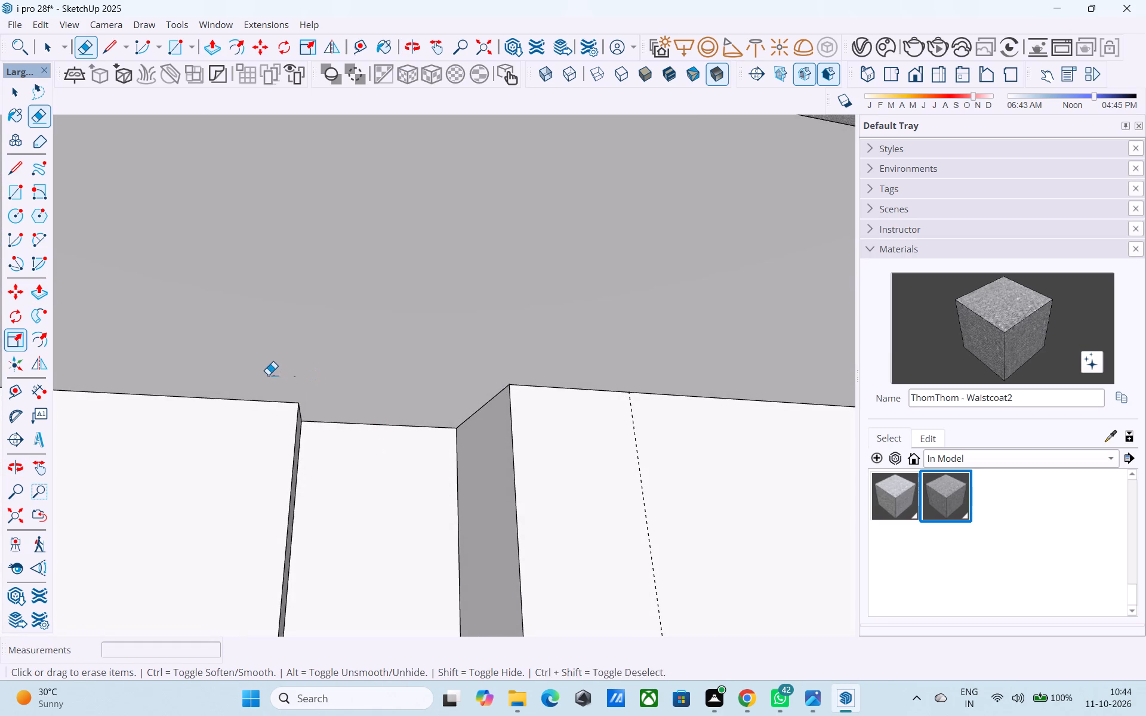
pyautogui.moveTo(268, 375); pyautogui.dragTo(264, 373)
pyautogui.click(296, 377)
# Save the model with the whole house exterior in view and leave the house group's editing mode.
pyautogui.scroll(-9, 318, 380)
pyautogui.press('space')
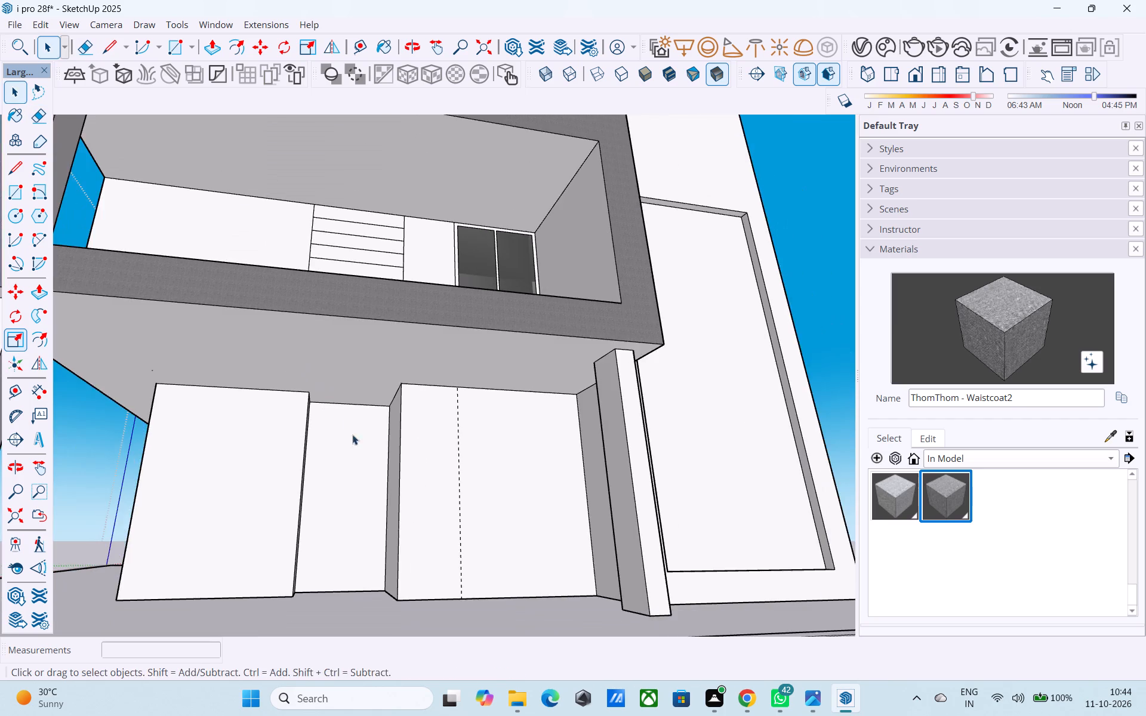
pyautogui.moveTo(353, 437); pyautogui.dragTo(441, 509, button='middle')
pyautogui.scroll(-1, 353, 437)
pyautogui.keyDown('shift'); pyautogui.moveTo(565, 551); pyautogui.dragTo(514, 508, button='middle'); pyautogui.keyUp('shift')
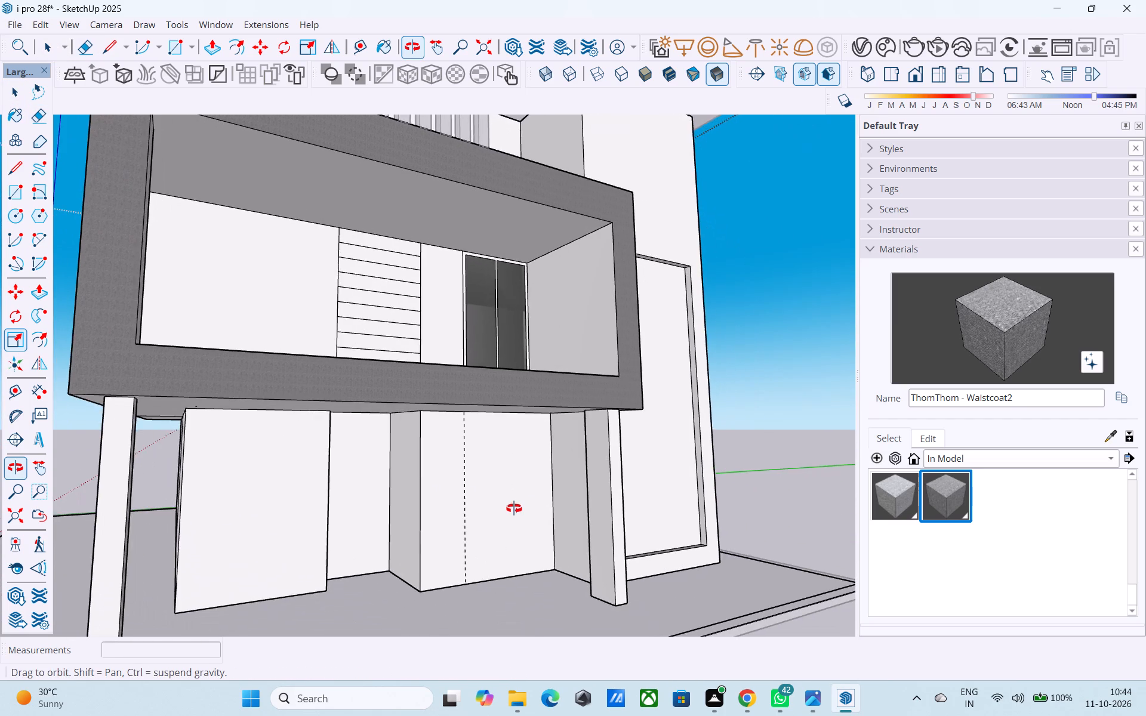
pyautogui.keyDown('shift'); pyautogui.moveTo(514, 508); pyautogui.dragTo(682, 462, button='middle'); pyautogui.keyUp('shift')
pyautogui.scroll(-8, 509, 470)
pyautogui.moveTo(466, 482); pyautogui.dragTo(378, 570, button='middle')
pyautogui.hotkey('ctrl', 's')
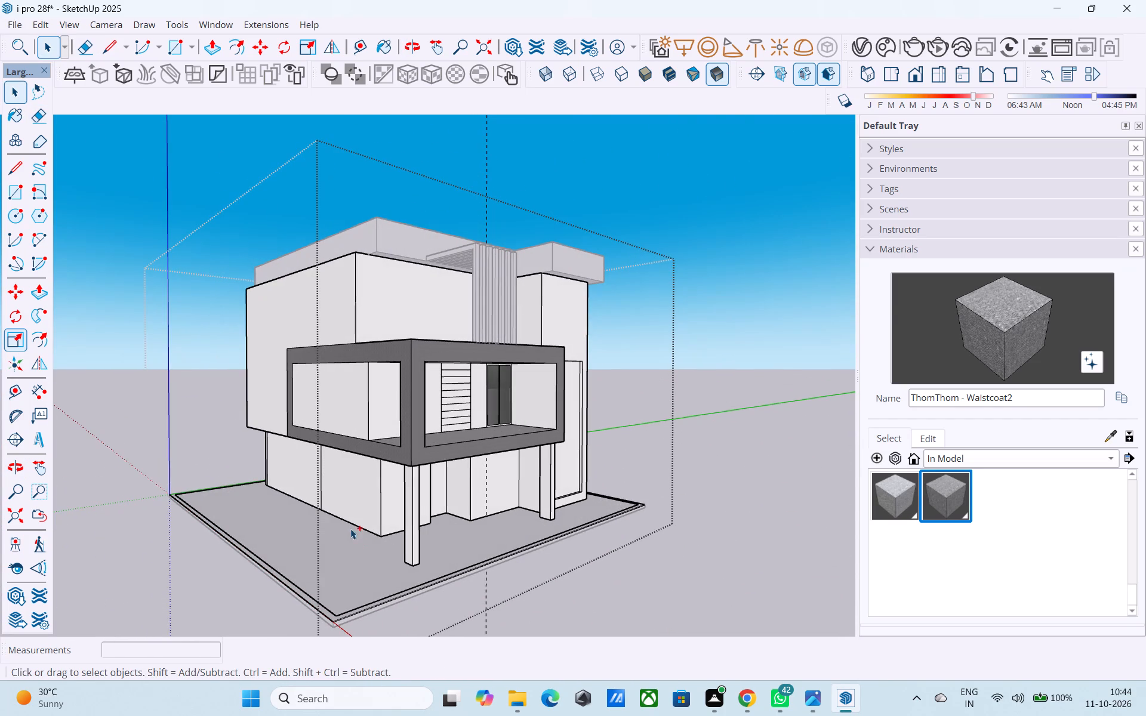
pyautogui.click(717, 455)
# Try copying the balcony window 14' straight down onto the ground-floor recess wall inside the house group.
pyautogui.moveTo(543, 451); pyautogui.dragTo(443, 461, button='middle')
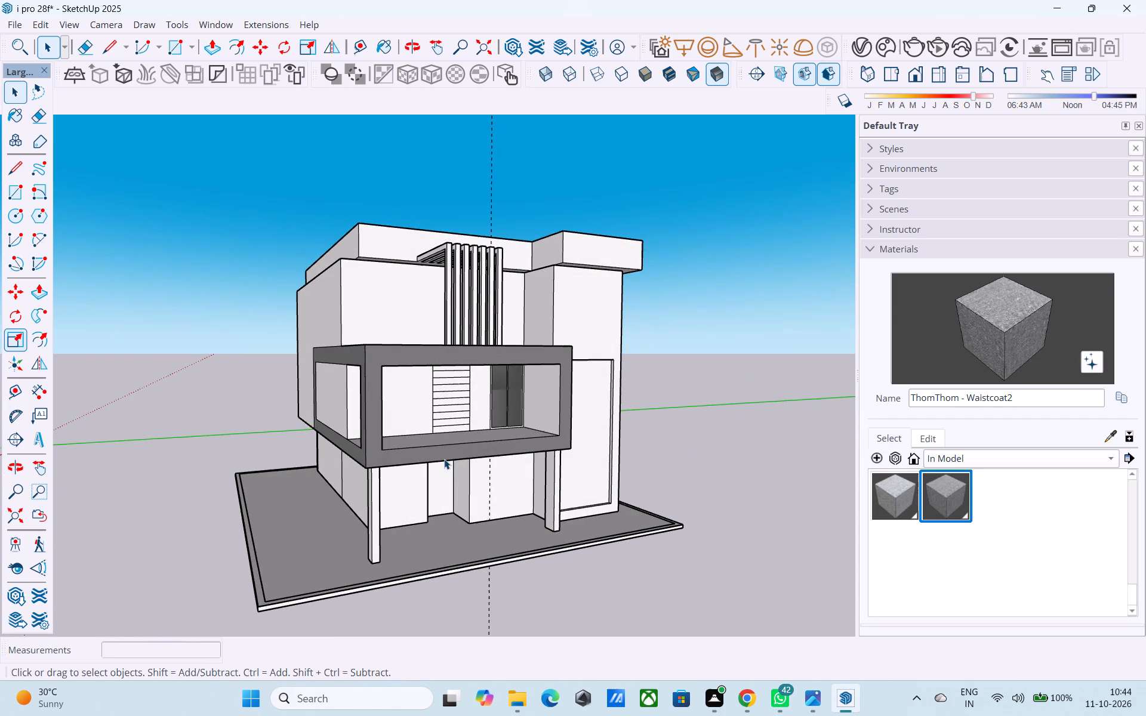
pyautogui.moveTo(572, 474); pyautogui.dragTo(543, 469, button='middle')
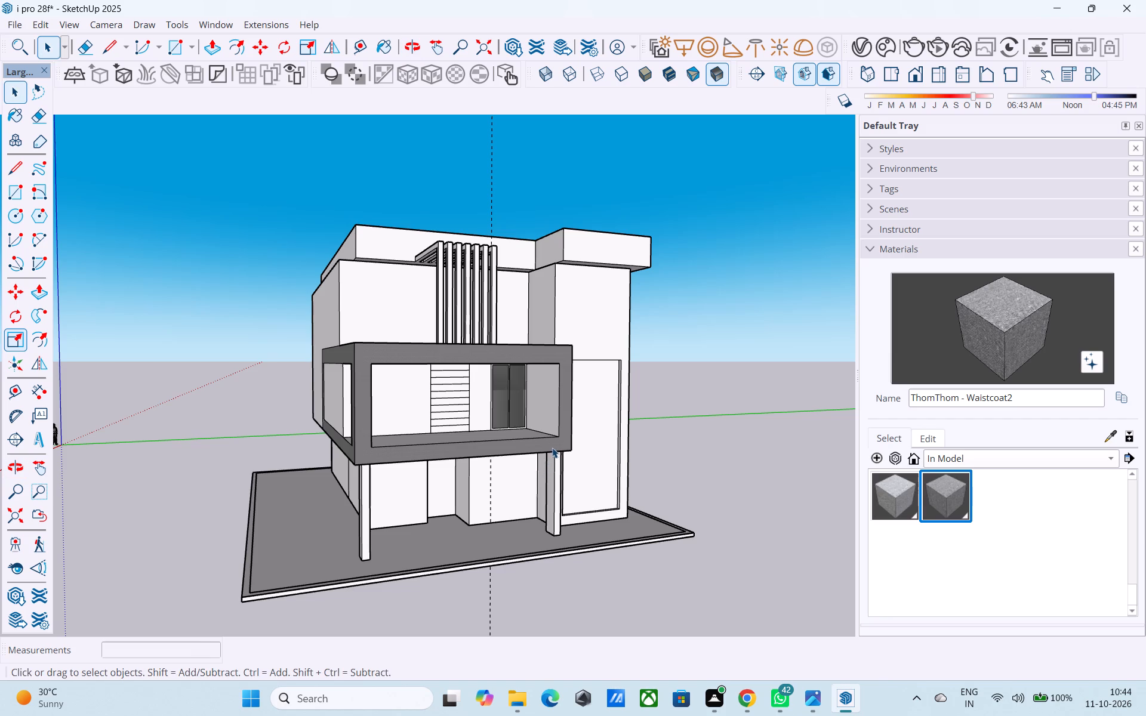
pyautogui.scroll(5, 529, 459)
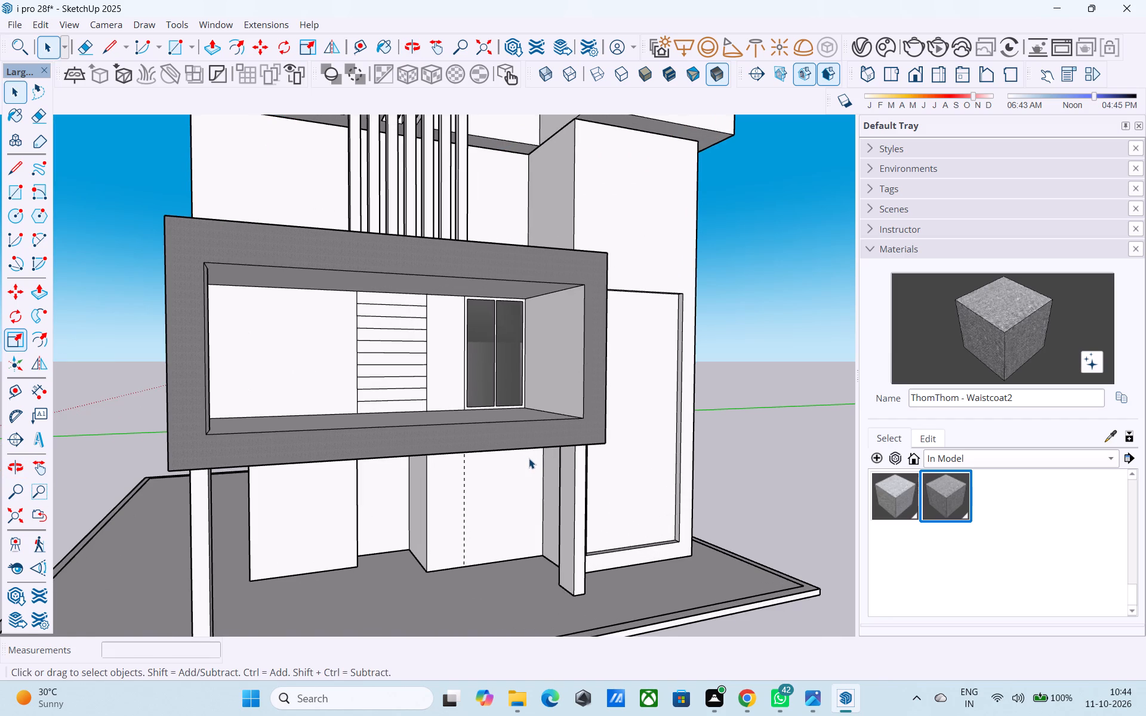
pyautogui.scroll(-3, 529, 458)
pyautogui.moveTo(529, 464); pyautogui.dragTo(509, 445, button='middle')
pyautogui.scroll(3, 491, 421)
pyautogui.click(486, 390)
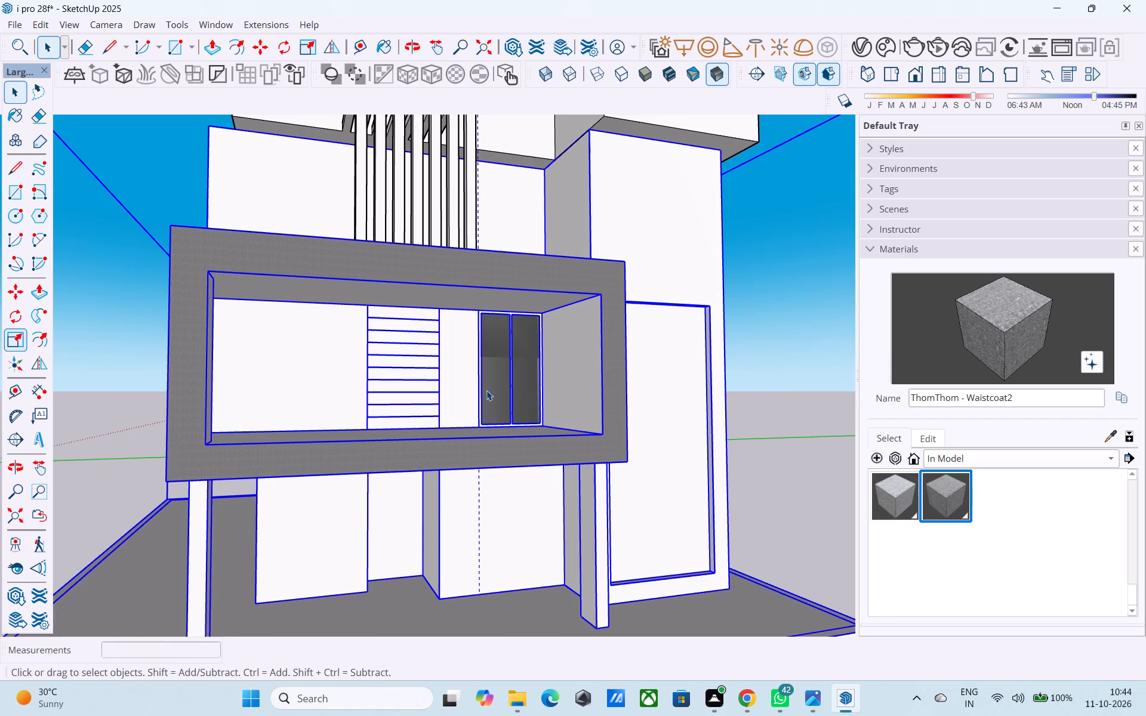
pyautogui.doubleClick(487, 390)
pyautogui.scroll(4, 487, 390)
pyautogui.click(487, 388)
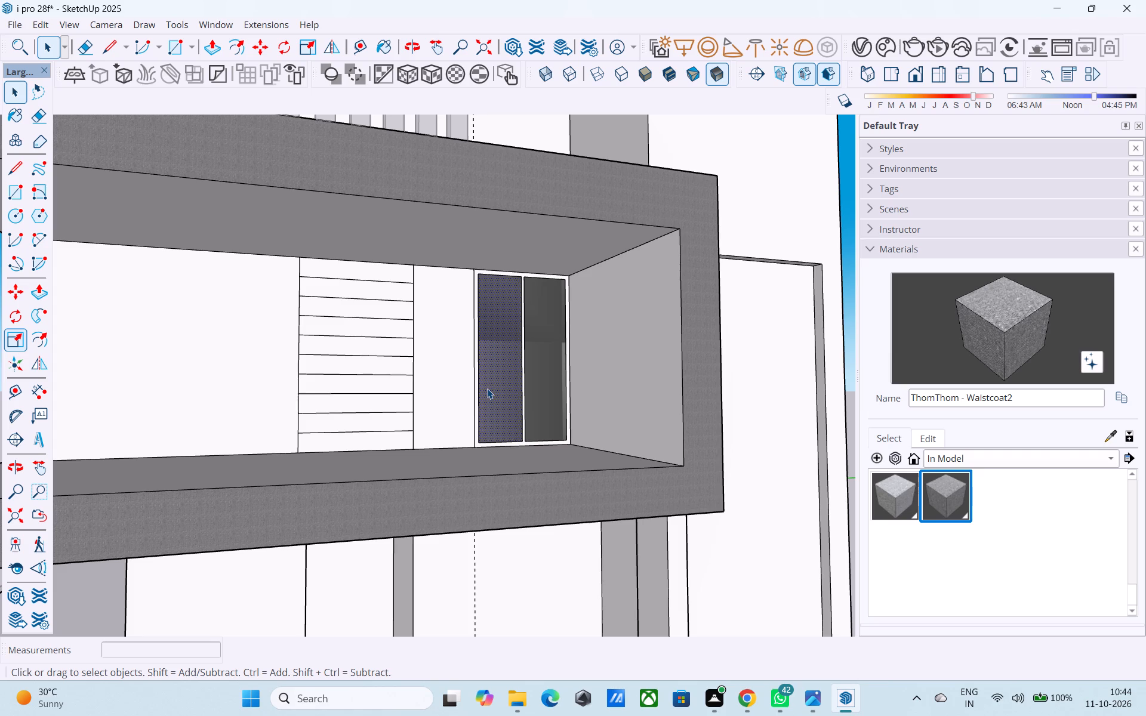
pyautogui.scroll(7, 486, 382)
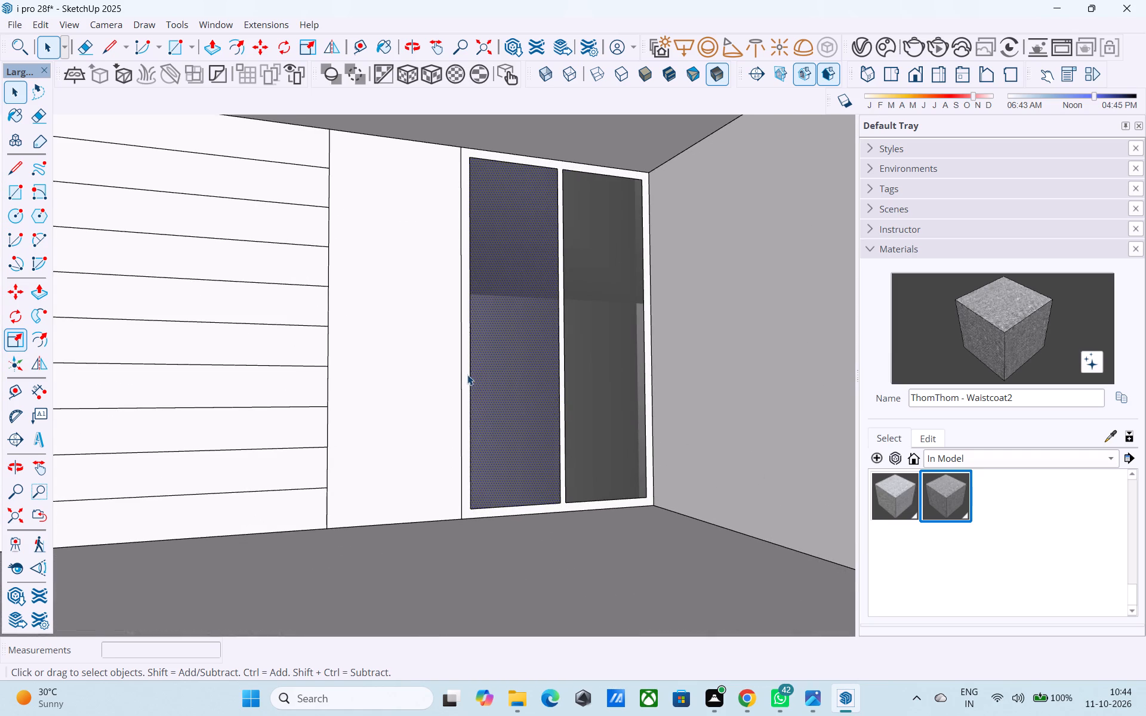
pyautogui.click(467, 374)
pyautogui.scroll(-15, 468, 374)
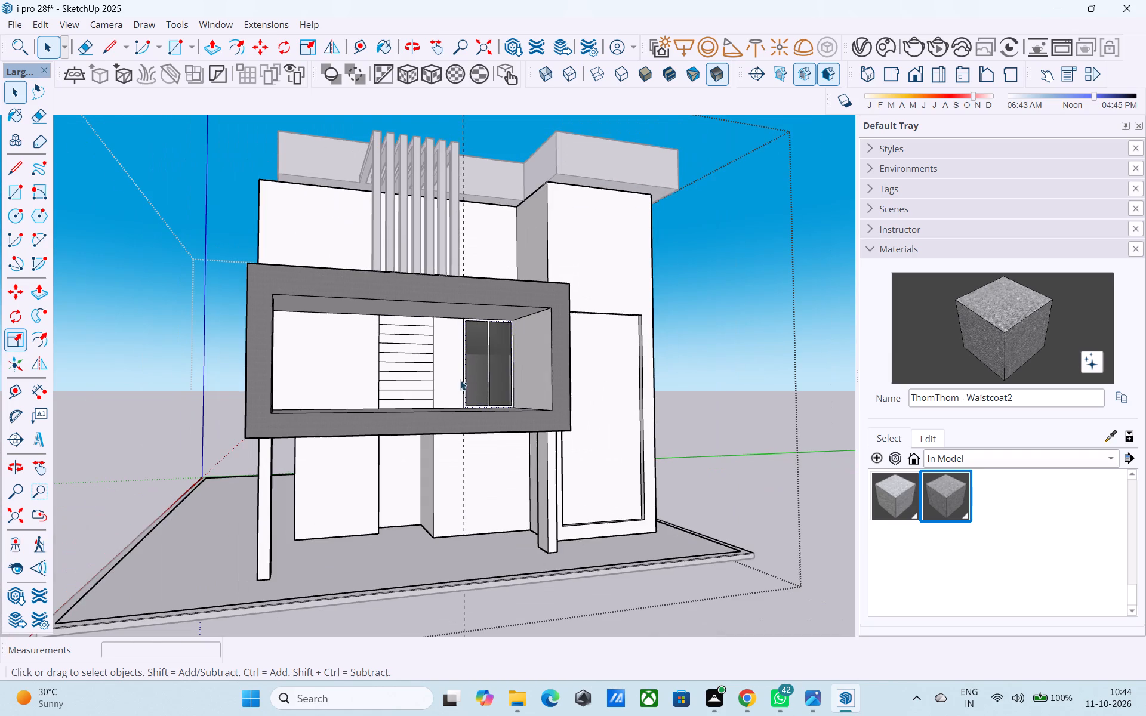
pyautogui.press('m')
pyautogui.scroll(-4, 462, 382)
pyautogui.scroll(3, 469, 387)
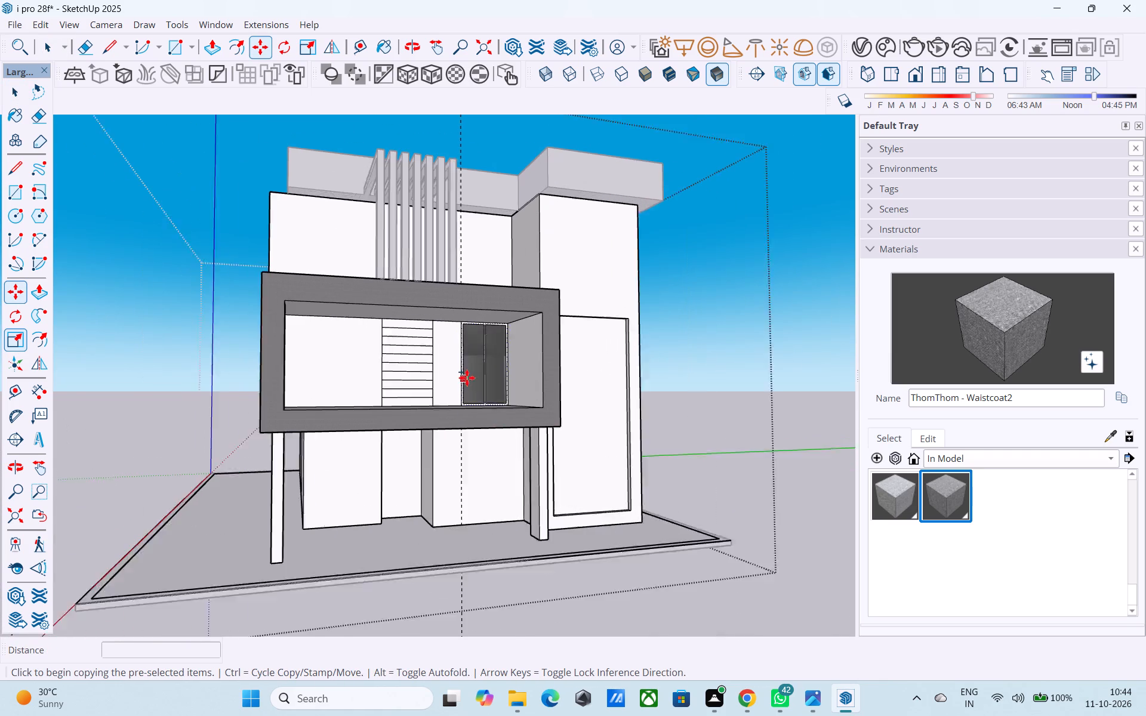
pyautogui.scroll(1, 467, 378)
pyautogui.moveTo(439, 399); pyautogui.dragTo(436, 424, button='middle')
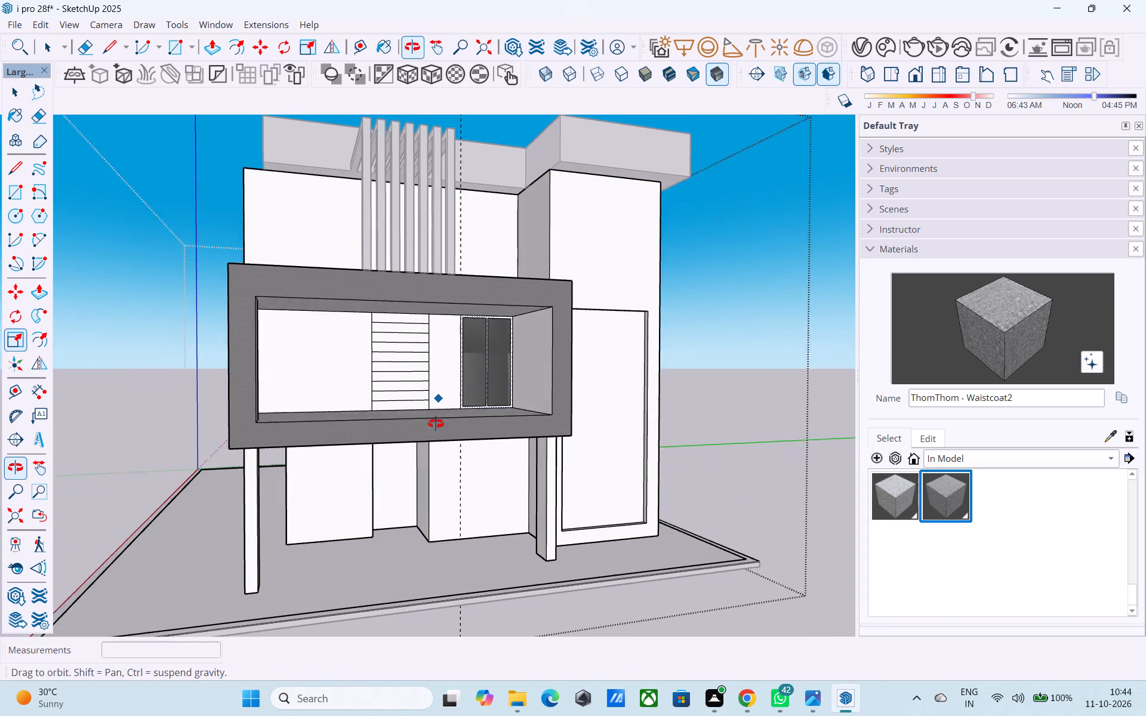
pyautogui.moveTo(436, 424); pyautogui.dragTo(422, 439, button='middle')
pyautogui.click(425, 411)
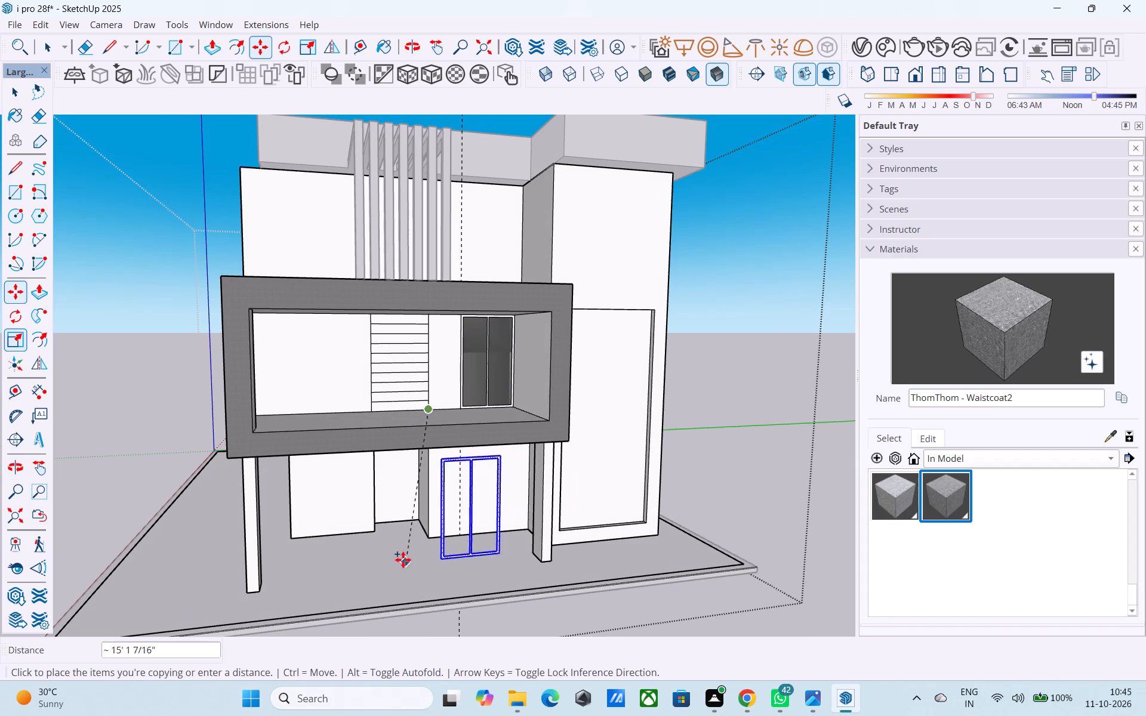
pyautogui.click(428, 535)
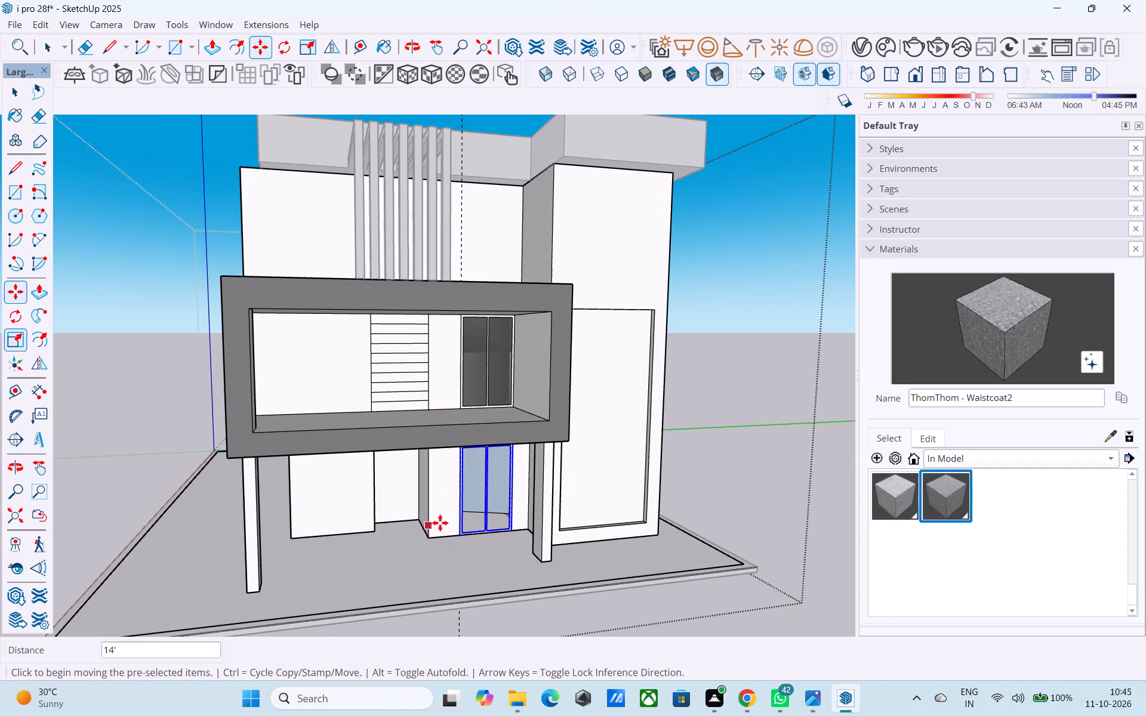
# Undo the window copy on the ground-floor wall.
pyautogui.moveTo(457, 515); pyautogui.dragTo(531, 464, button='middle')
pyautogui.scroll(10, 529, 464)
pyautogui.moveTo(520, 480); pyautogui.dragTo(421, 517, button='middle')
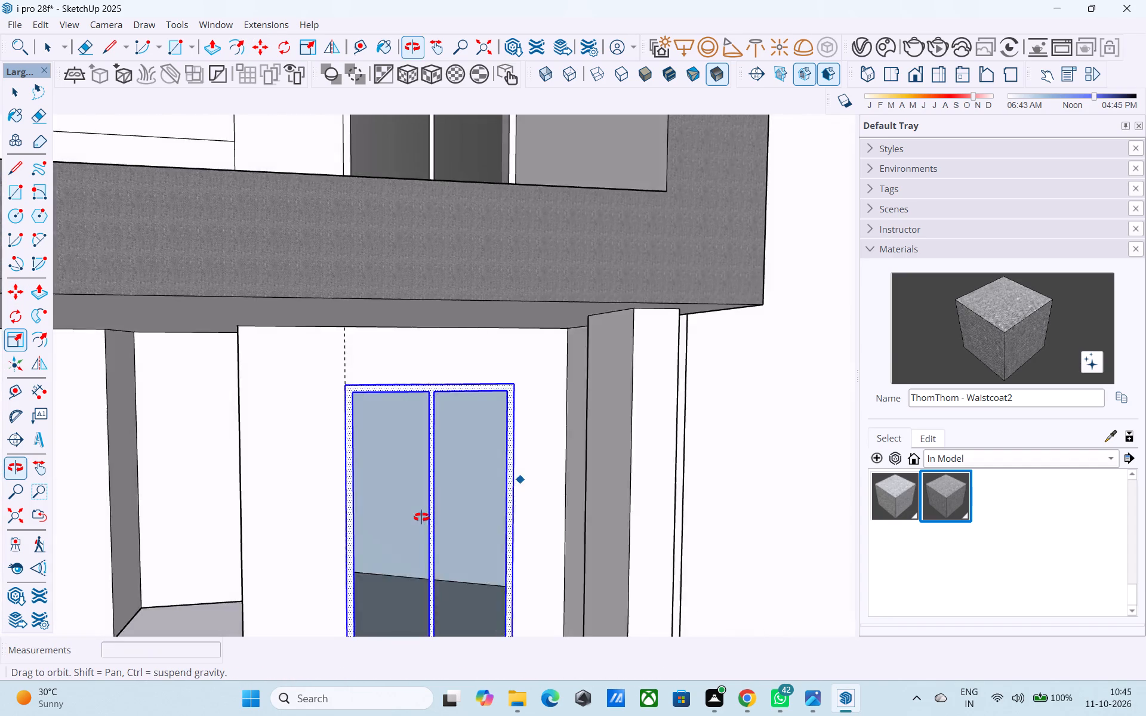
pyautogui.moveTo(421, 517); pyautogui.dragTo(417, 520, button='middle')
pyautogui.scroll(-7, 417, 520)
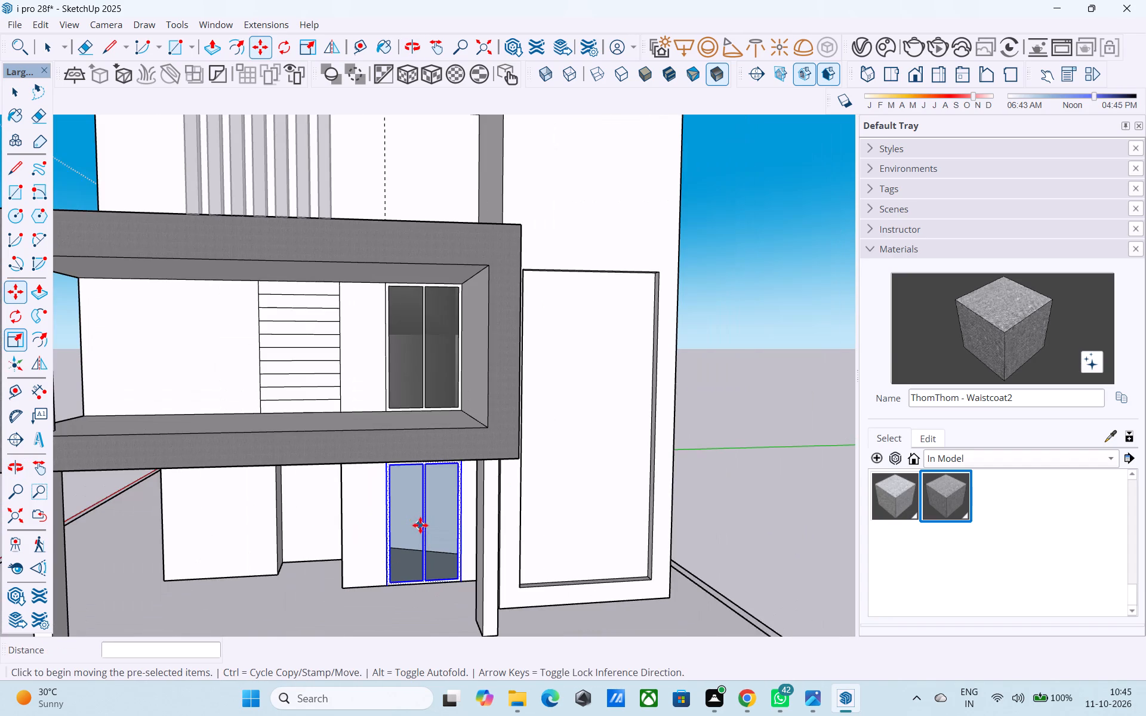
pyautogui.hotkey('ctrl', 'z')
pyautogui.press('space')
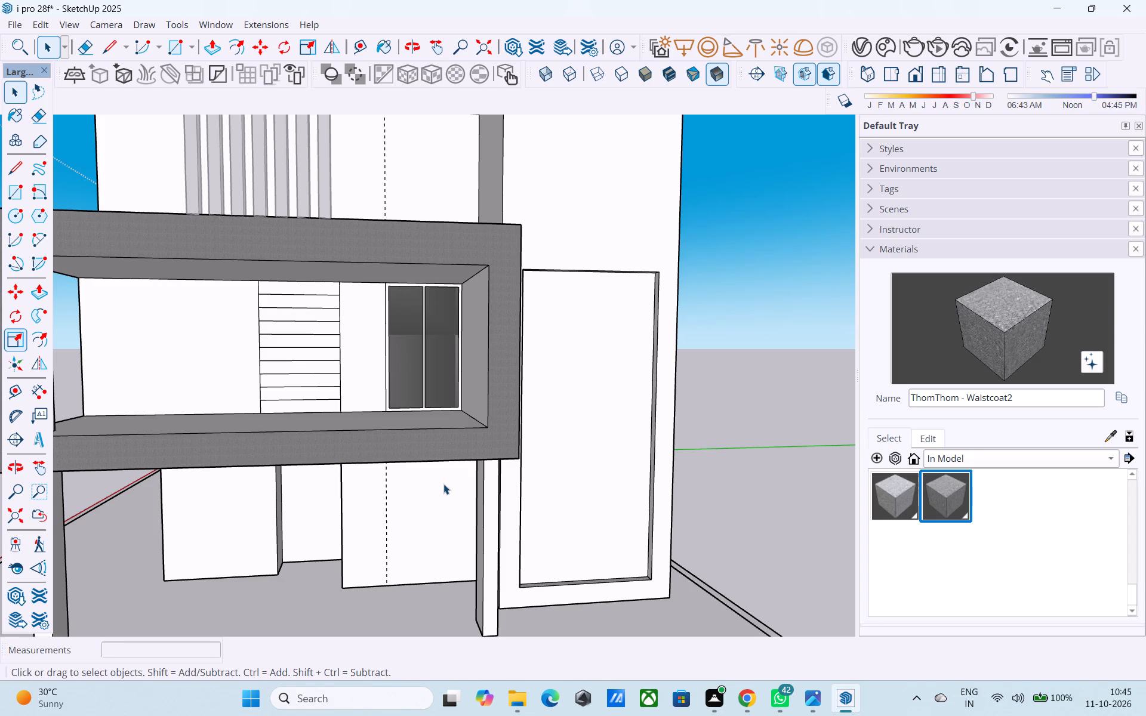
# Place a vertical guide on the ground-floor wall, 2' in from its edge beside the balcony column.
pyautogui.scroll(1, 438, 480)
pyautogui.moveTo(438, 480); pyautogui.dragTo(442, 473, button='middle')
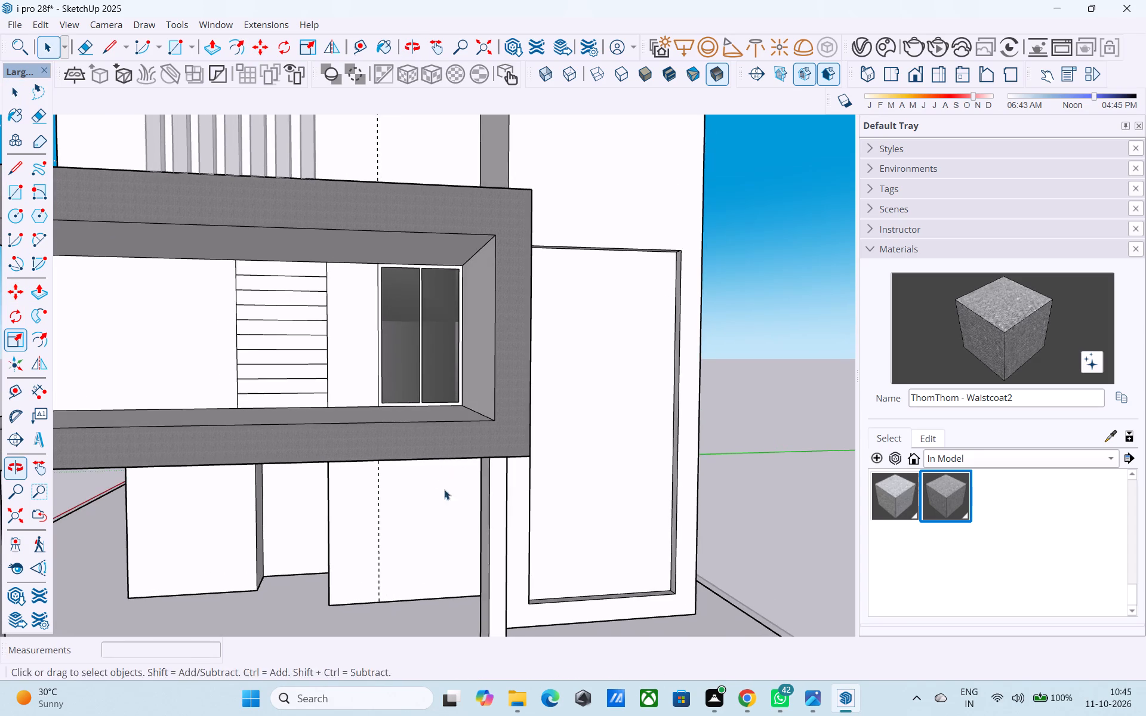
pyautogui.keyDown('shift'); pyautogui.moveTo(443, 523); pyautogui.dragTo(463, 460, button='middle'); pyautogui.keyUp('shift')
pyautogui.keyDown('shift'); pyautogui.moveTo(493, 536); pyautogui.dragTo(405, 528, button='middle'); pyautogui.keyUp('shift')
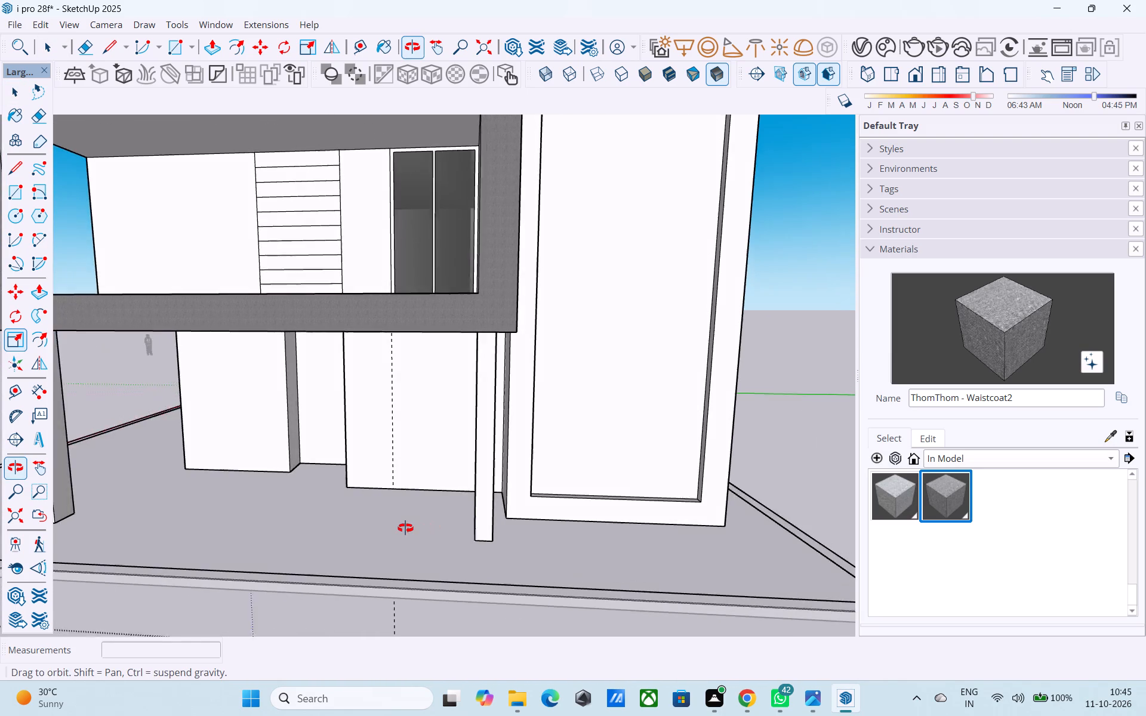
pyautogui.keyDown('shift'); pyautogui.moveTo(405, 528); pyautogui.dragTo(515, 549, button='middle'); pyautogui.keyUp('shift')
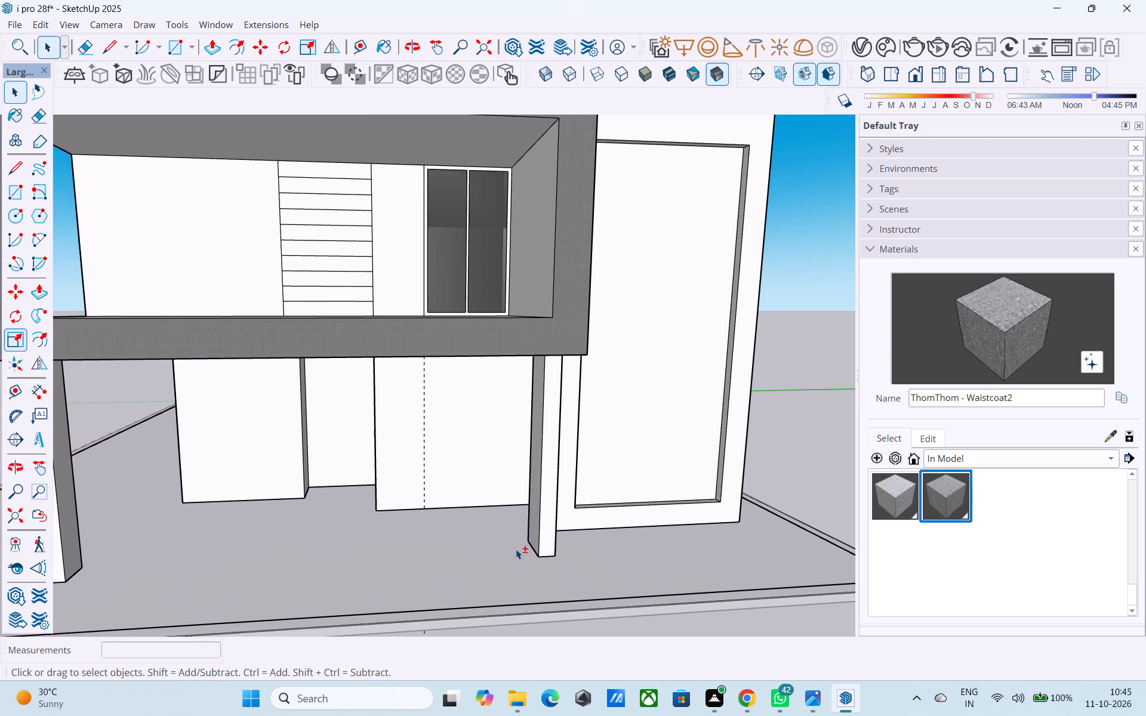
pyautogui.scroll(4, 504, 533)
pyautogui.keyDown('shift'); pyautogui.moveTo(503, 530); pyautogui.dragTo(521, 536, button='middle'); pyautogui.keyUp('shift')
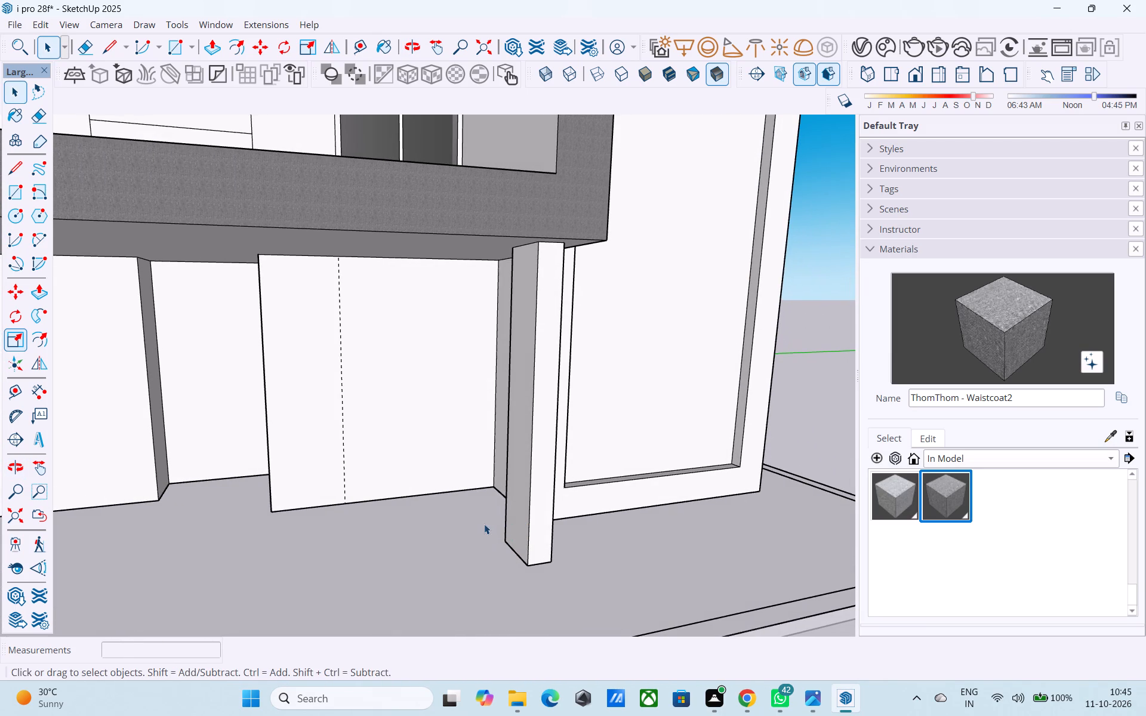
pyautogui.press('t')
pyautogui.click(492, 471)
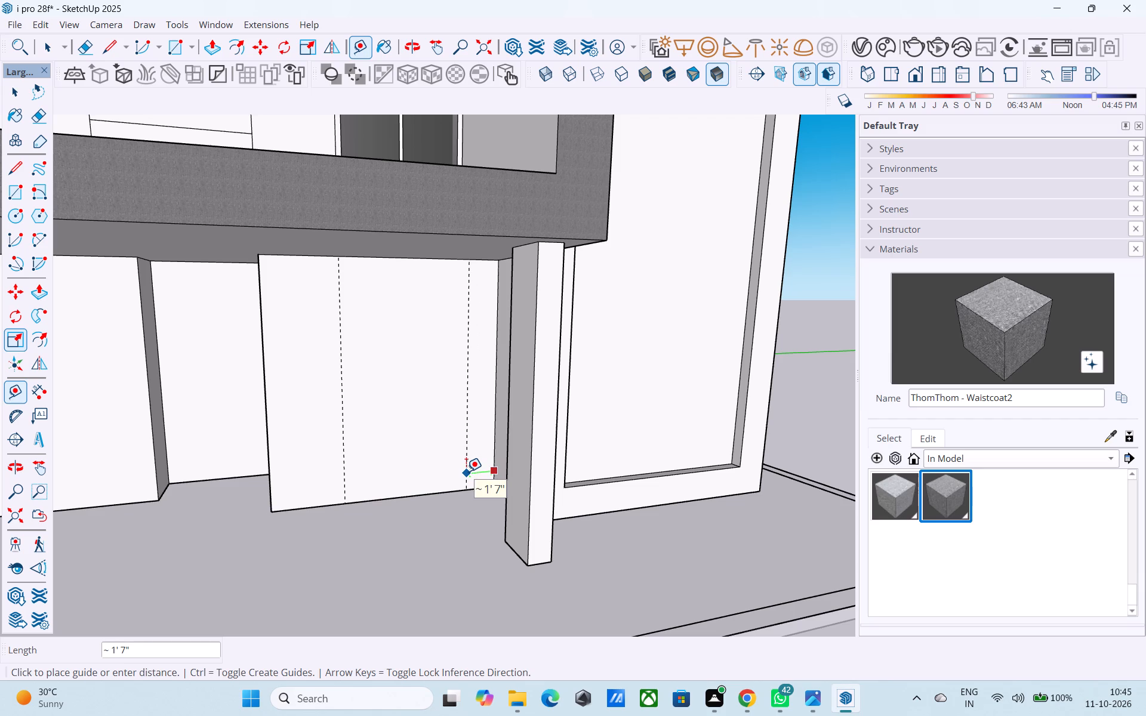
pyautogui.press('2')
pyautogui.press("'")
pyautogui.press('Return')
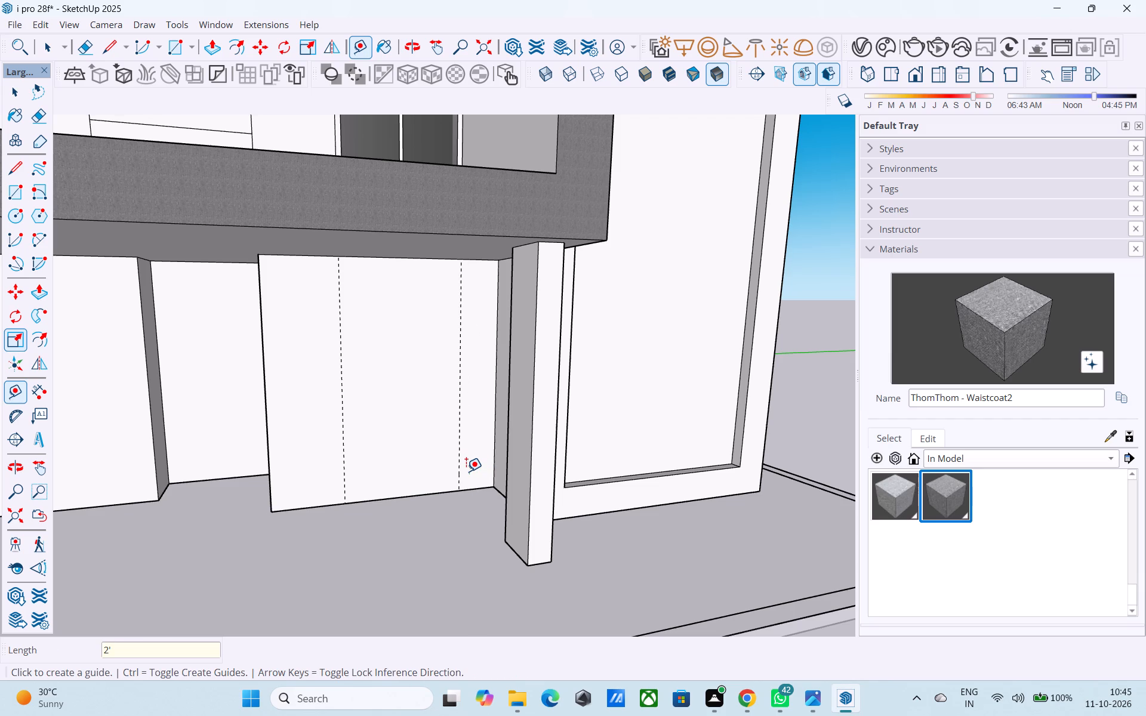
# Draw a 6' by 10' rectangle on the ground-floor wall, starting at the foot of the 2' guide.
pyautogui.press('r')
pyautogui.click(460, 487)
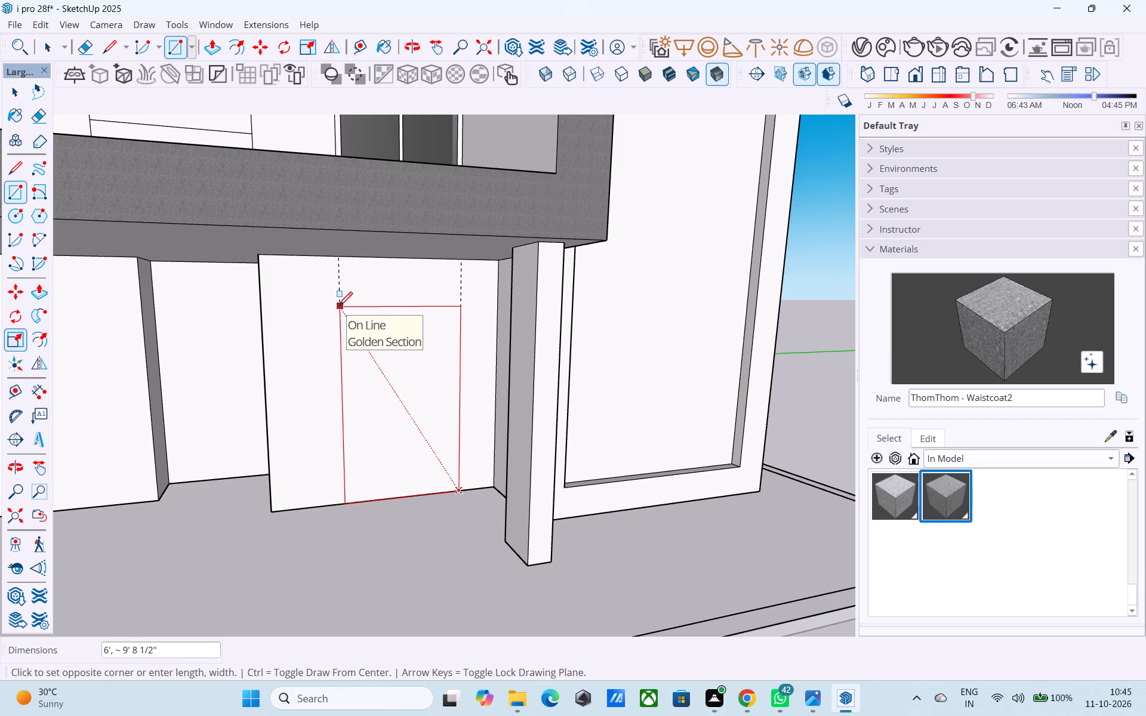
pyautogui.write("4',8'")
pyautogui.press('Return')
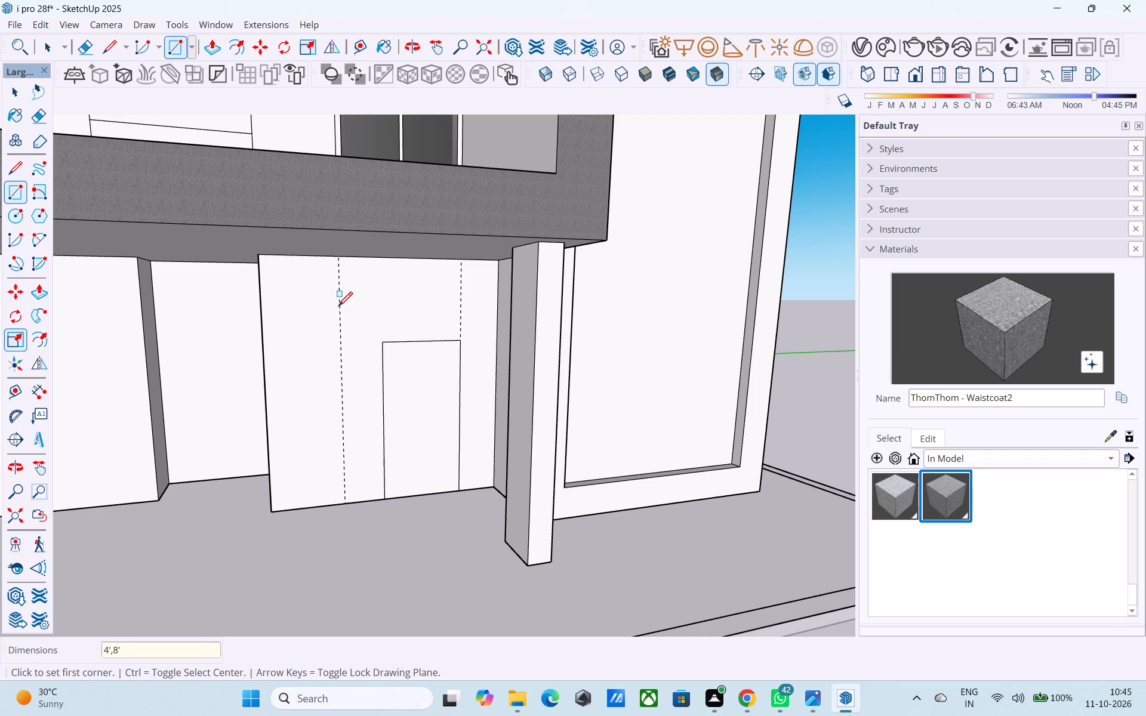
pyautogui.write("6',1")
pyautogui.write("0'")
pyautogui.press('Return')
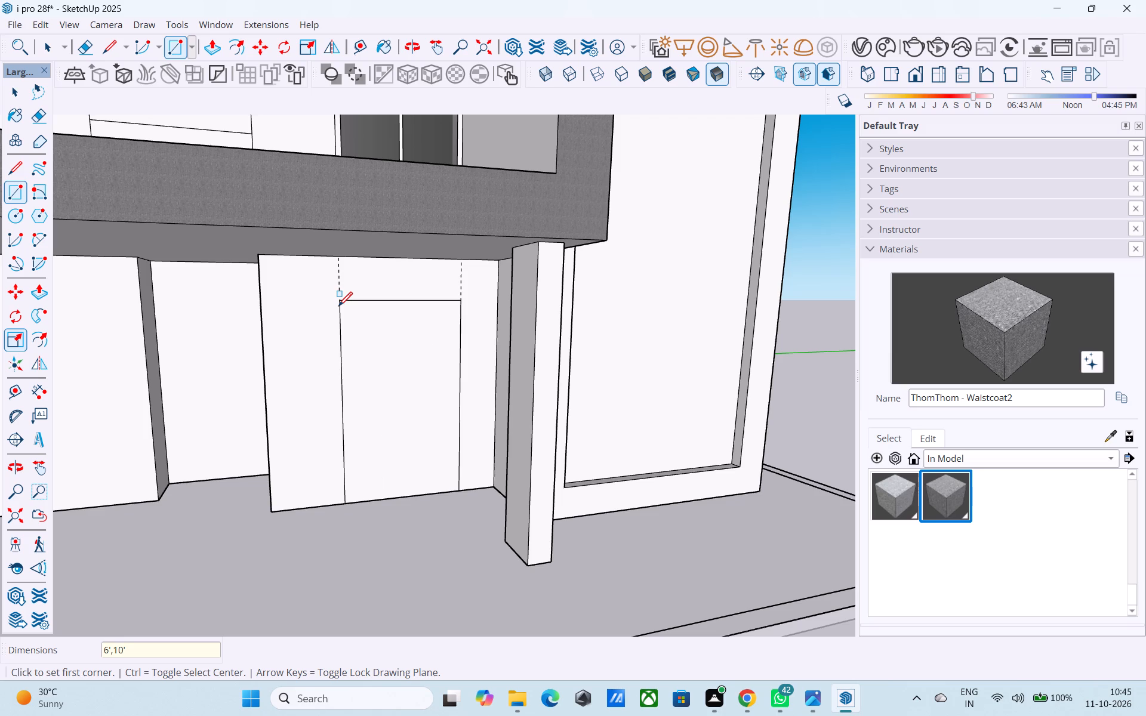
pyautogui.press('space')
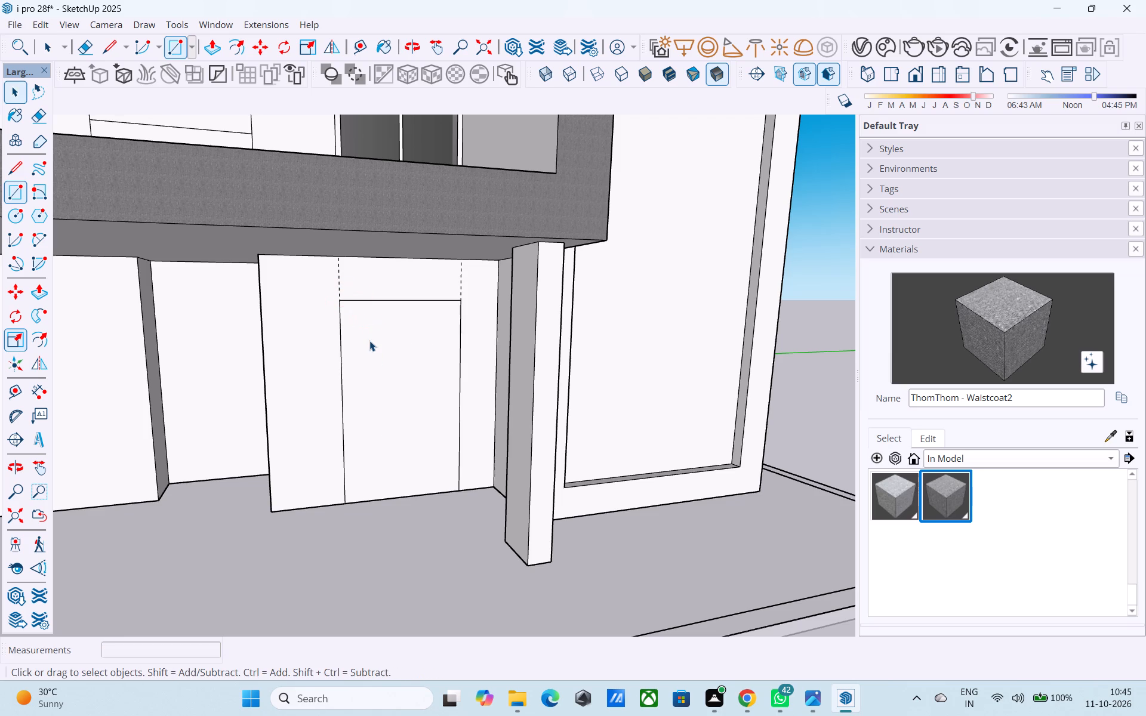
# Offset the rectangle's outline 3" inward to form a frame border around the opening.
pyautogui.click(369, 341)
pyautogui.press('f')
pyautogui.click(369, 341)
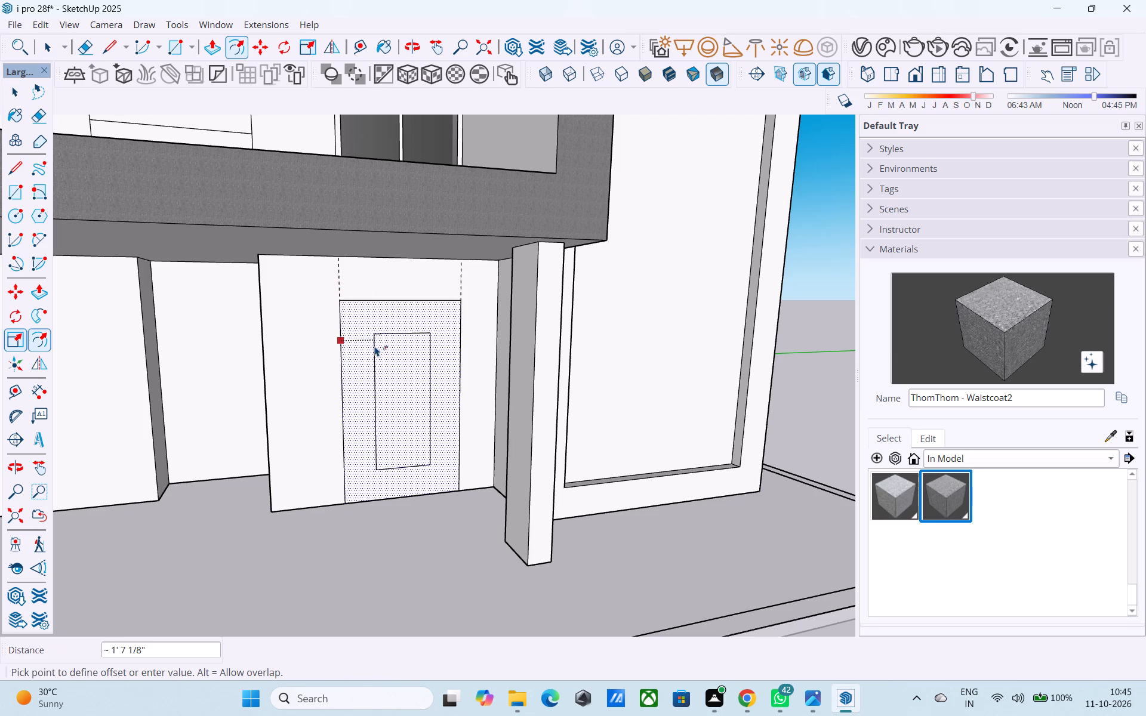
pyautogui.write('3"')
pyautogui.press('Return')
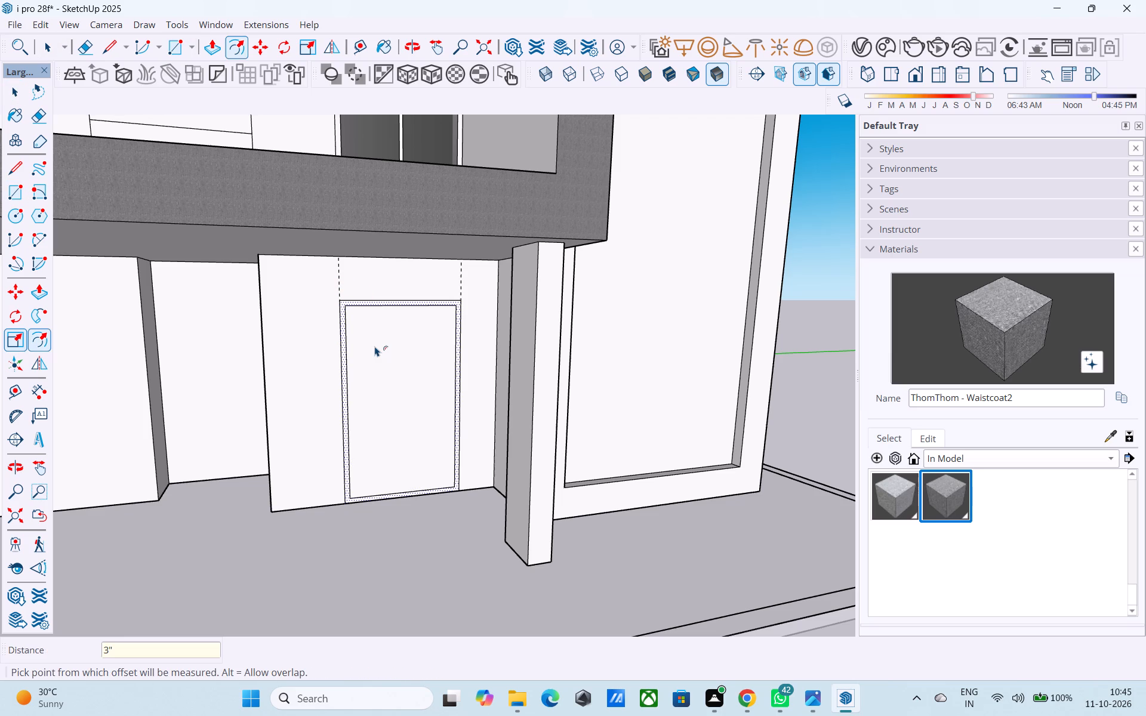
pyautogui.press('space')
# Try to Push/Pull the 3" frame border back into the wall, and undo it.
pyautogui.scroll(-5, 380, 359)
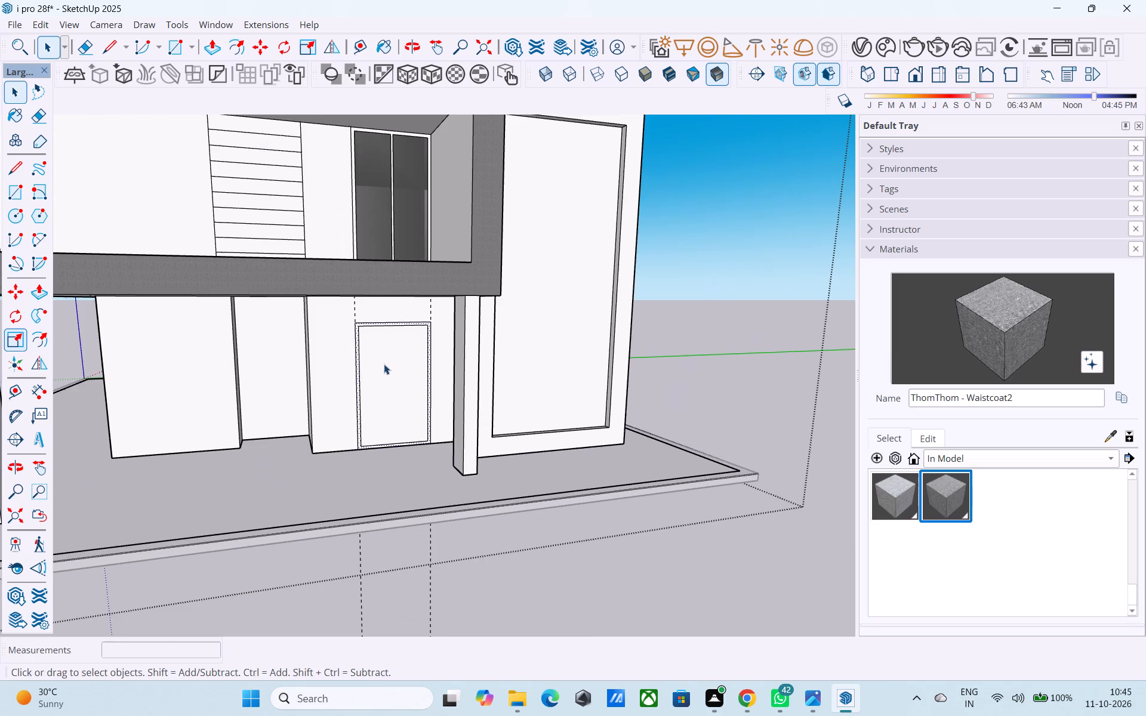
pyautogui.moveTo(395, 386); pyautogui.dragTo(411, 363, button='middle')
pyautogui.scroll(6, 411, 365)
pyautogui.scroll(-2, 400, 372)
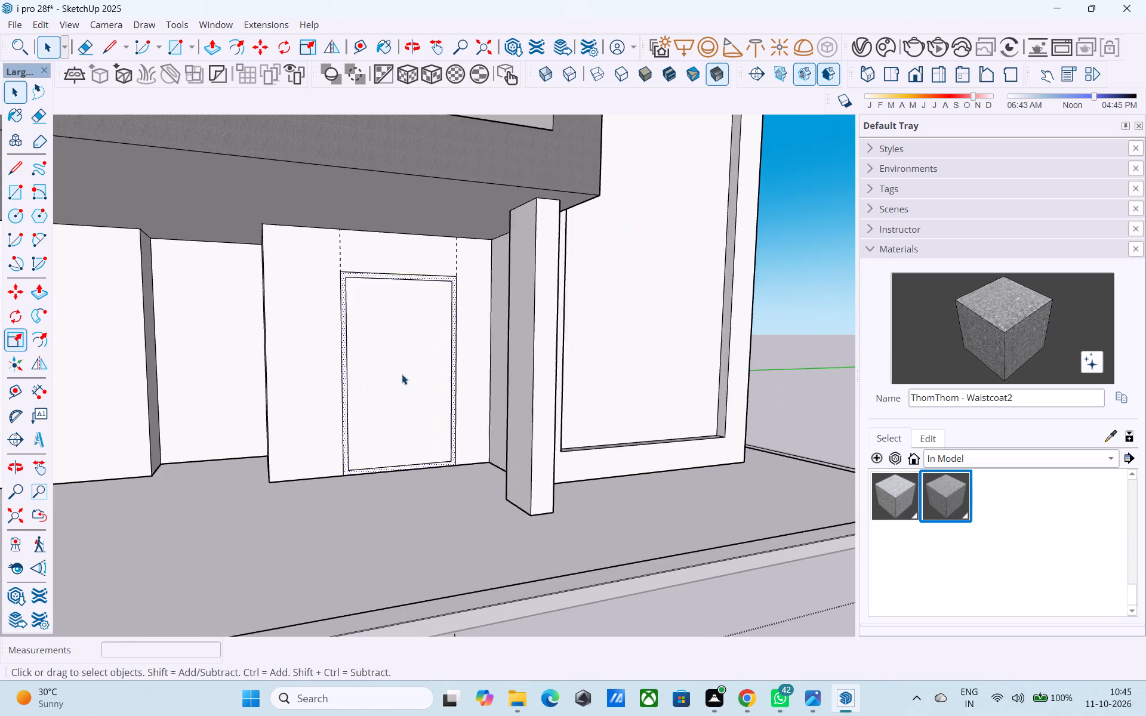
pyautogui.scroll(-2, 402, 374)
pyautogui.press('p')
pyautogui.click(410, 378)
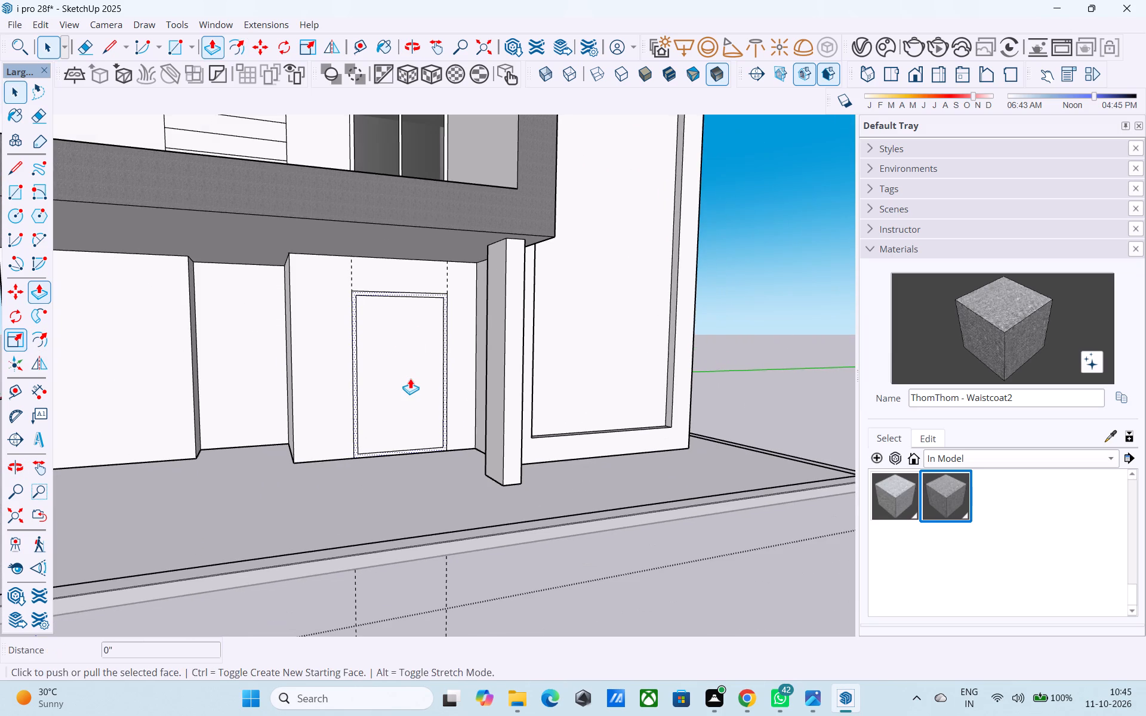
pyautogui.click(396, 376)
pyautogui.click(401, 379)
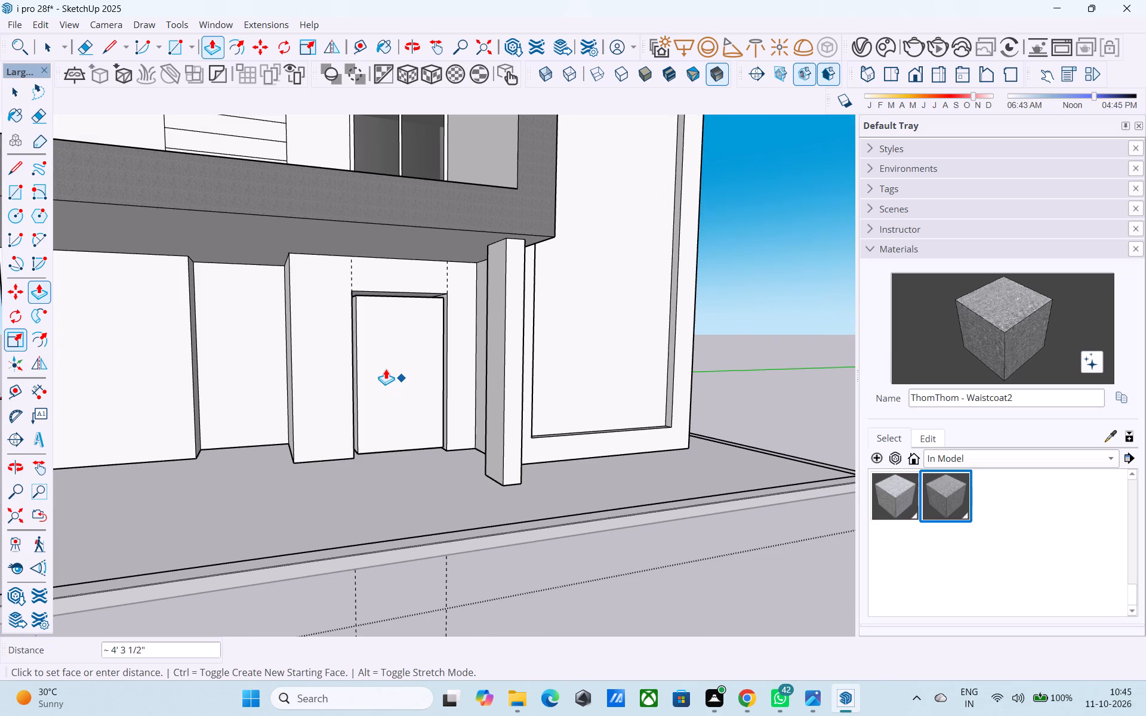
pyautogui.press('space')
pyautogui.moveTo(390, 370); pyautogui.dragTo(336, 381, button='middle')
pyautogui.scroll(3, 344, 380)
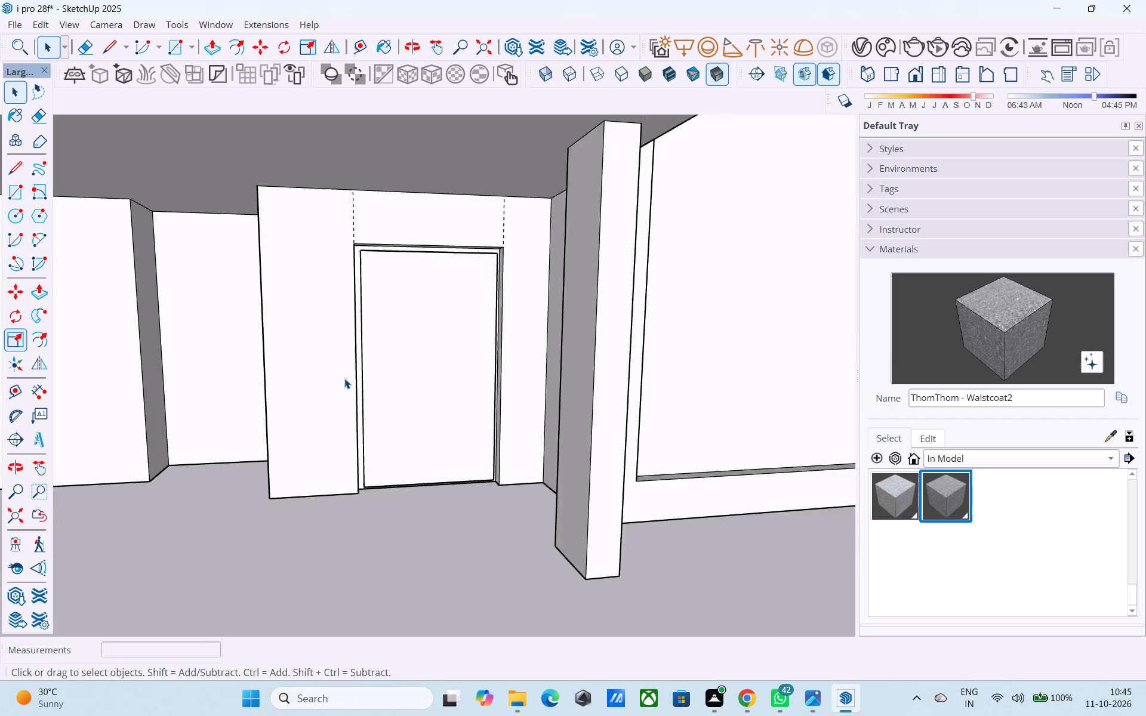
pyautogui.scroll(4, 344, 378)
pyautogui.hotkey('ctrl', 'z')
# Push the panel inside the 3" door border about 15' back into the building and delete its back face.
pyautogui.click(442, 377)
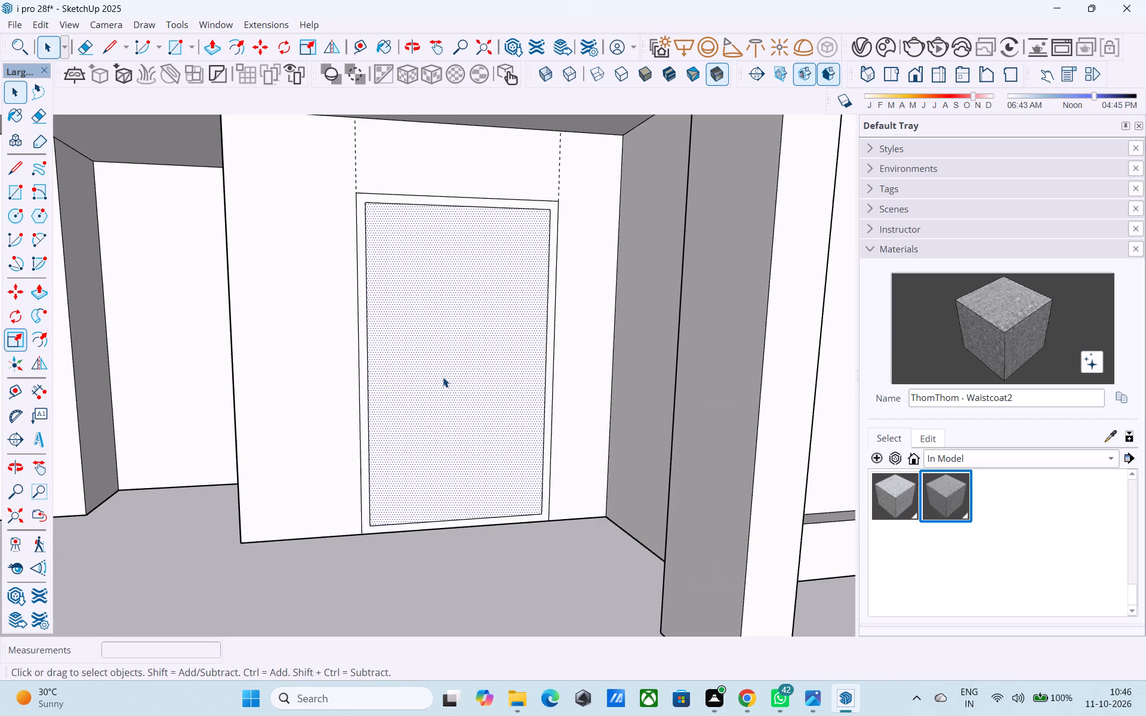
pyautogui.press('p')
pyautogui.click(443, 377)
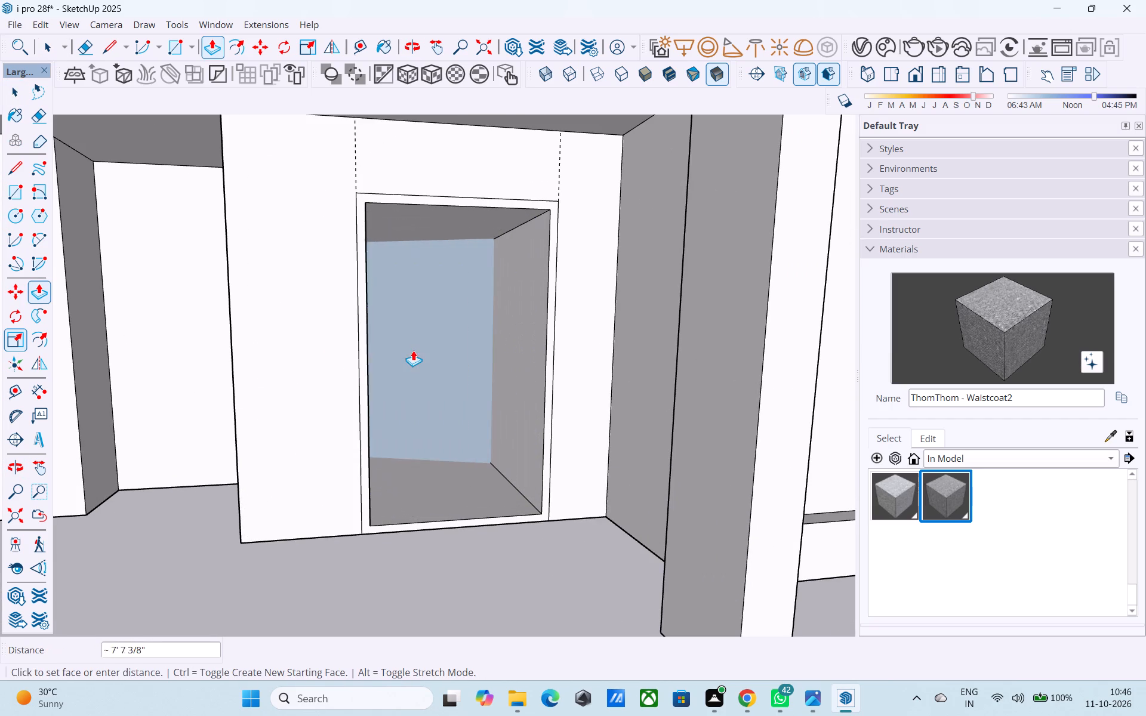
pyautogui.moveTo(405, 341); pyautogui.dragTo(324, 366, button='middle')
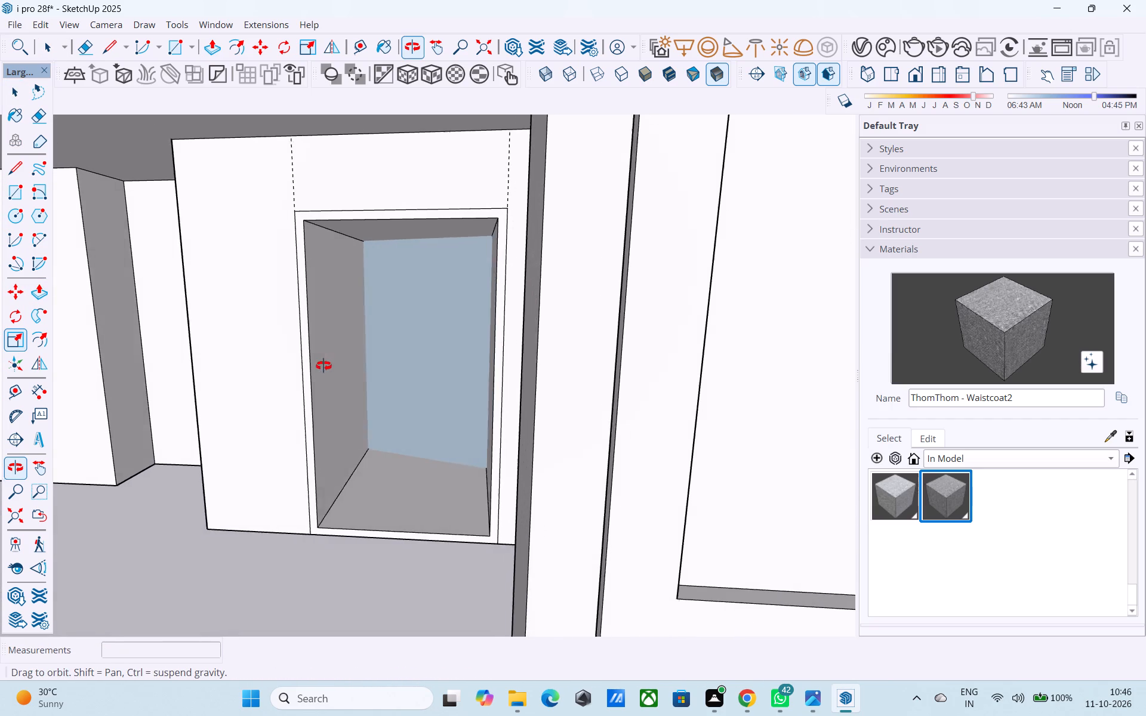
pyautogui.moveTo(324, 366); pyautogui.dragTo(329, 366, button='middle')
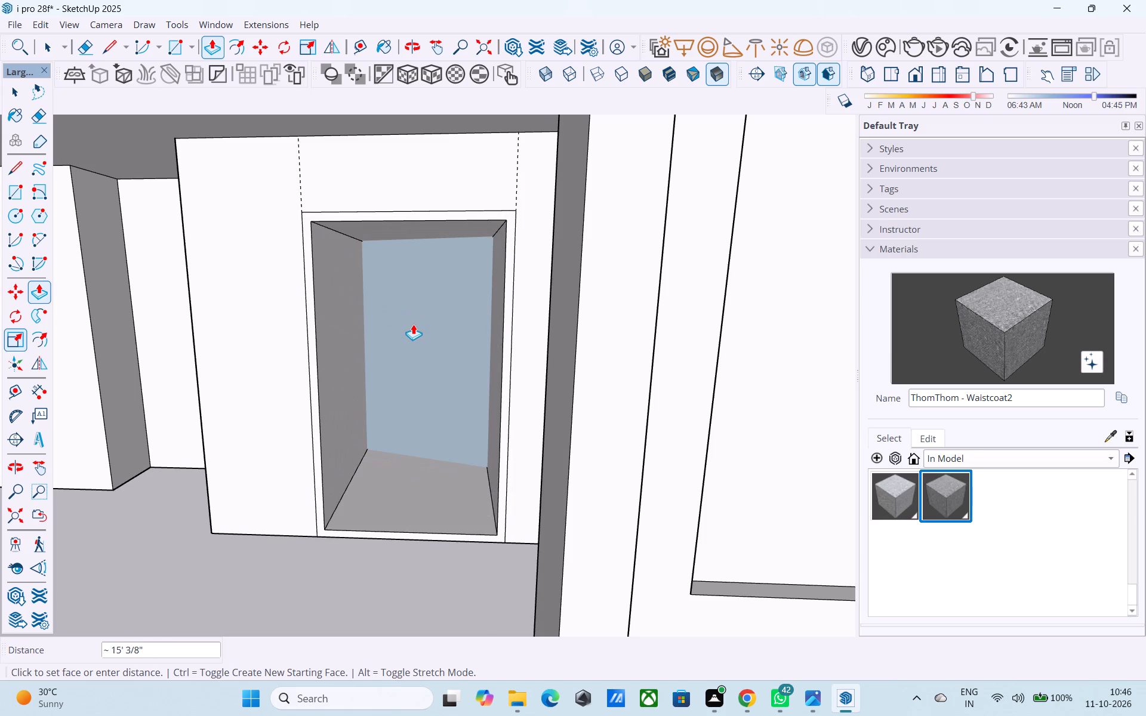
pyautogui.click(413, 324)
pyautogui.press('space')
pyautogui.click(413, 324)
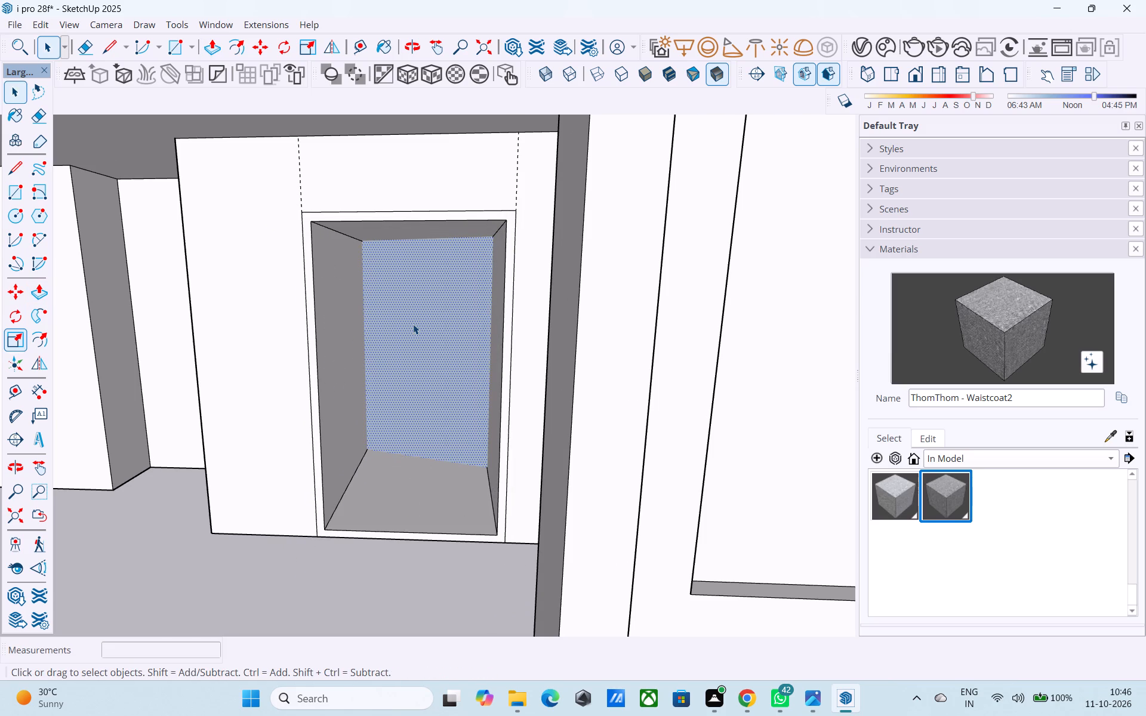
pyautogui.press('Delete')
# Draw a 9' 6" by 5' 6" rectangle across the inner edges of the ground-floor frame, closing the opening with a door panel.
pyautogui.moveTo(451, 371); pyautogui.dragTo(473, 359, button='middle')
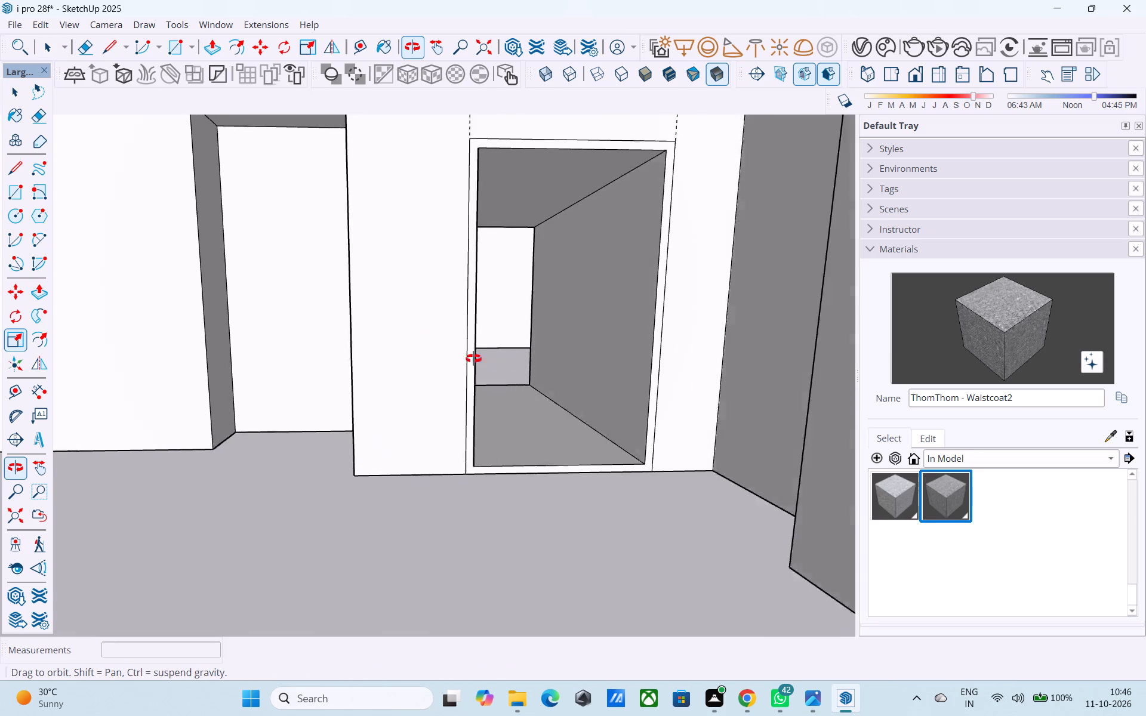
pyautogui.moveTo(473, 359); pyautogui.dragTo(472, 359, button='middle')
pyautogui.scroll(-2, 477, 361)
pyautogui.moveTo(477, 361); pyautogui.dragTo(472, 394, button='middle')
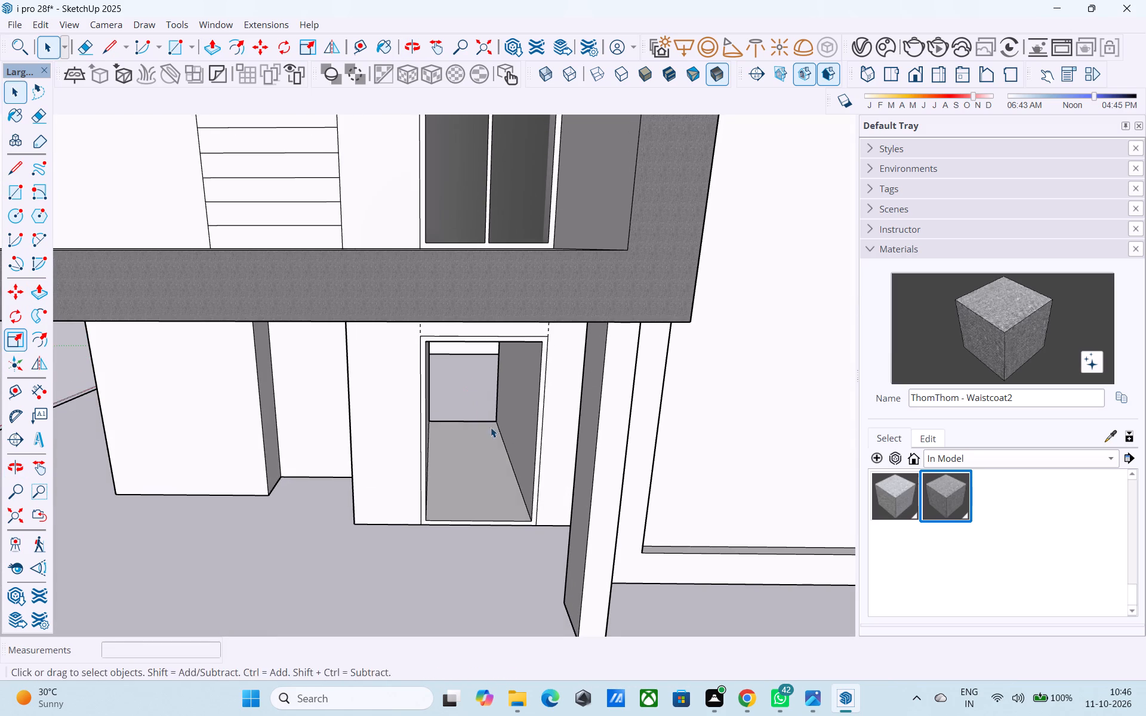
pyautogui.keyDown('shift'); pyautogui.moveTo(491, 427); pyautogui.dragTo(462, 340, button='middle'); pyautogui.keyUp('shift')
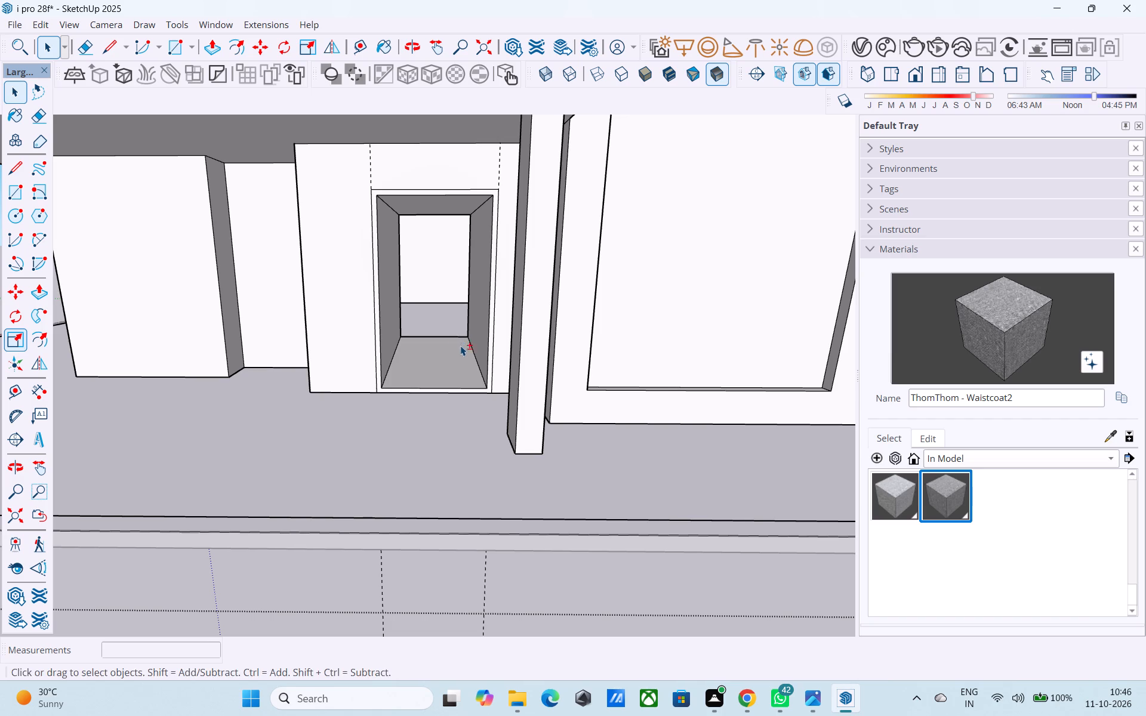
pyautogui.keyDown('shift'); pyautogui.moveTo(460, 345); pyautogui.dragTo(466, 338, button='middle'); pyautogui.keyUp('shift')
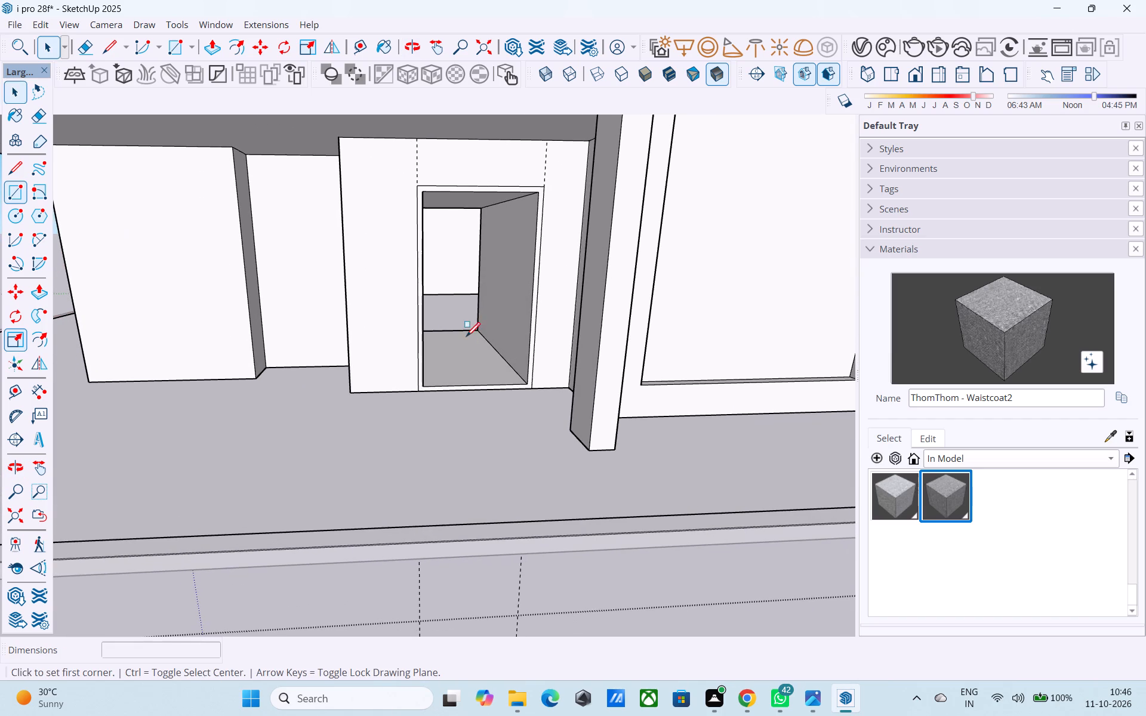
pyautogui.press('r')
pyautogui.click(425, 190)
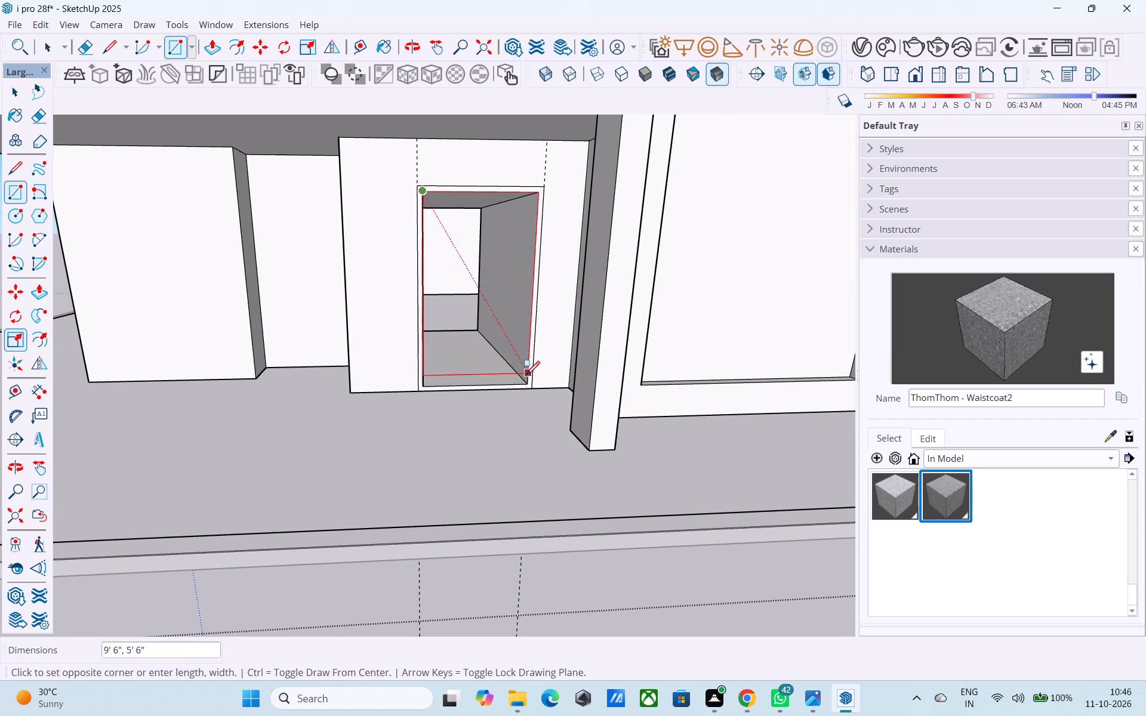
pyautogui.click(527, 379)
pyautogui.press('space')
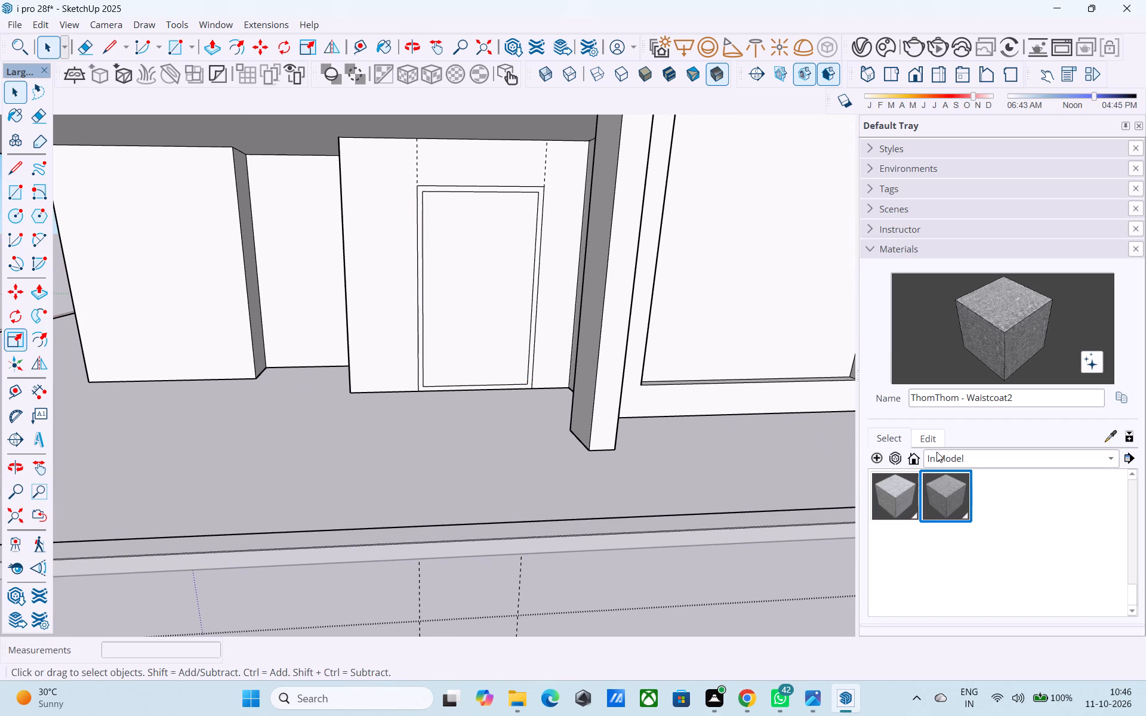
# Paint the ground-floor door panel and its frame border with Wood_Veneer_15_1K from the Wood collection.
pyautogui.click(941, 455)
pyautogui.click(1018, 647)
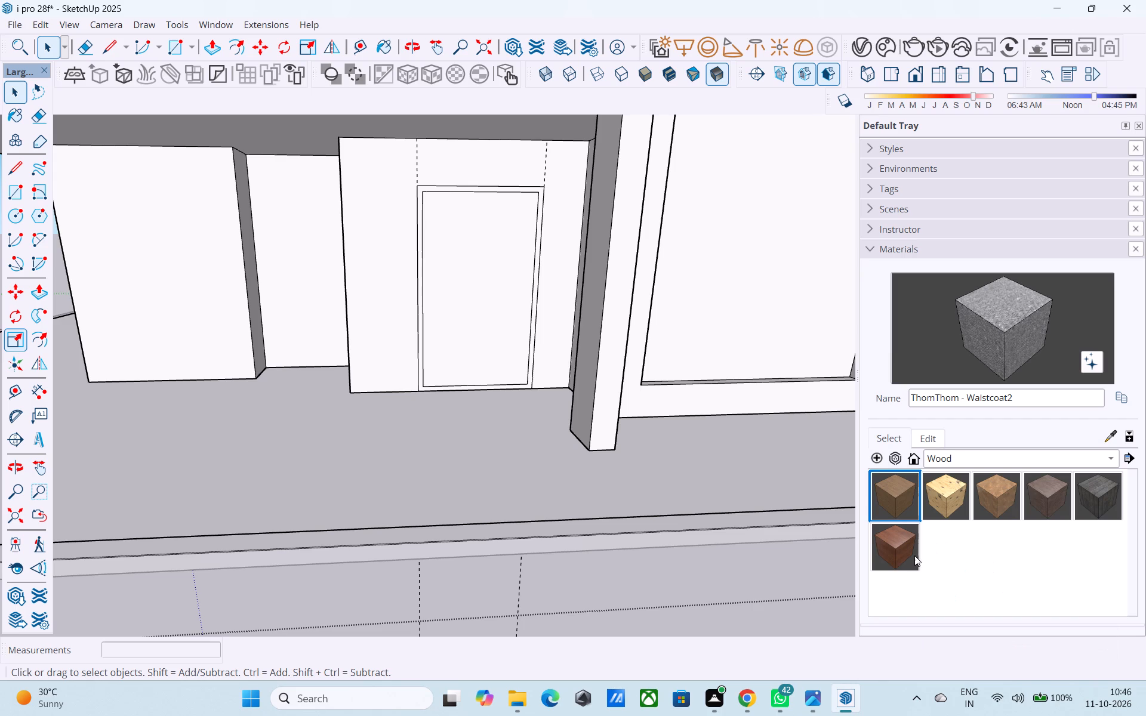
pyautogui.click(908, 556)
pyautogui.click(529, 304)
pyautogui.scroll(5, 525, 307)
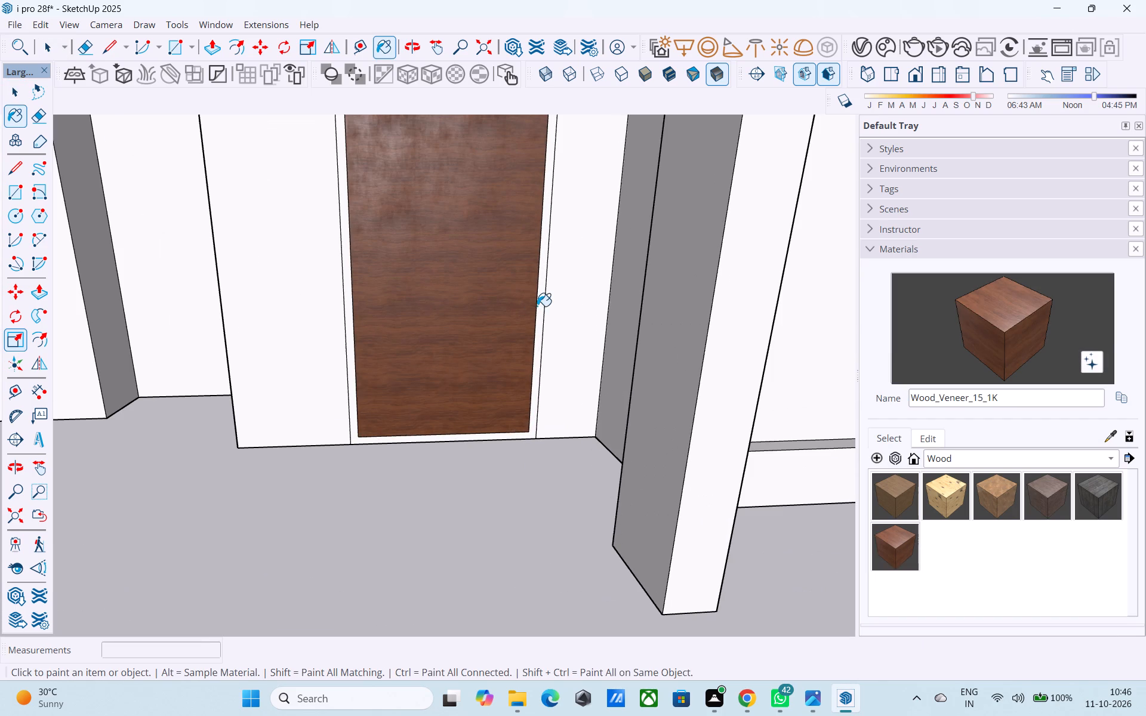
pyautogui.click(540, 306)
pyautogui.scroll(-9, 530, 317)
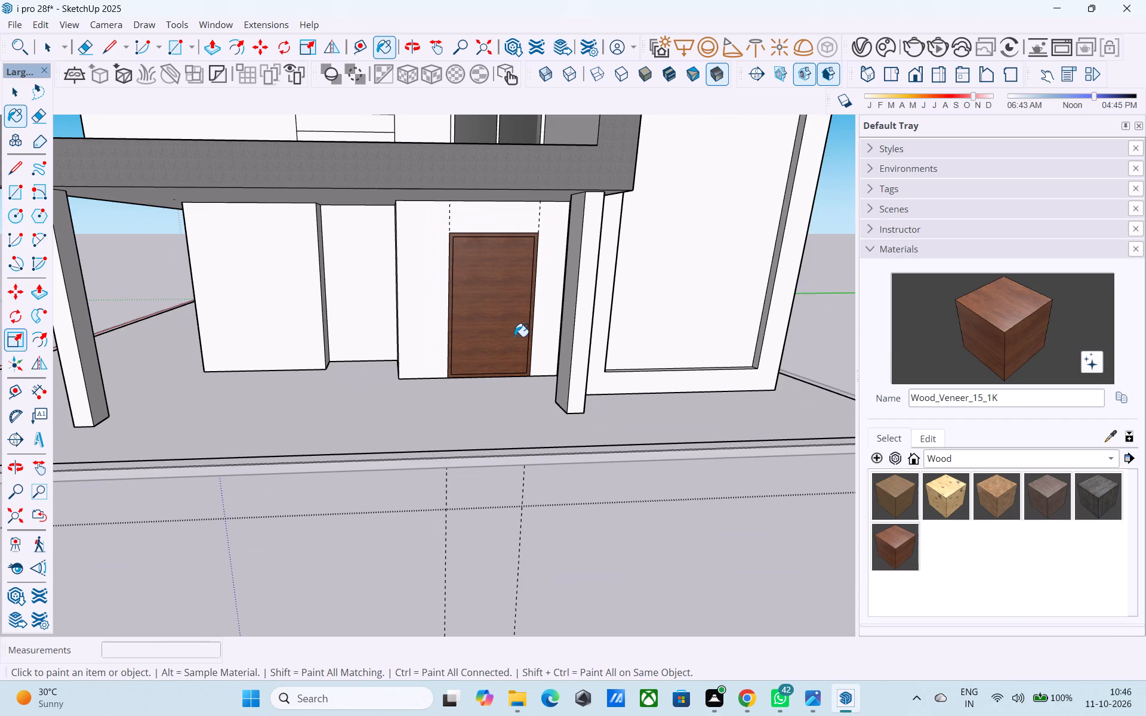
pyautogui.press('space')
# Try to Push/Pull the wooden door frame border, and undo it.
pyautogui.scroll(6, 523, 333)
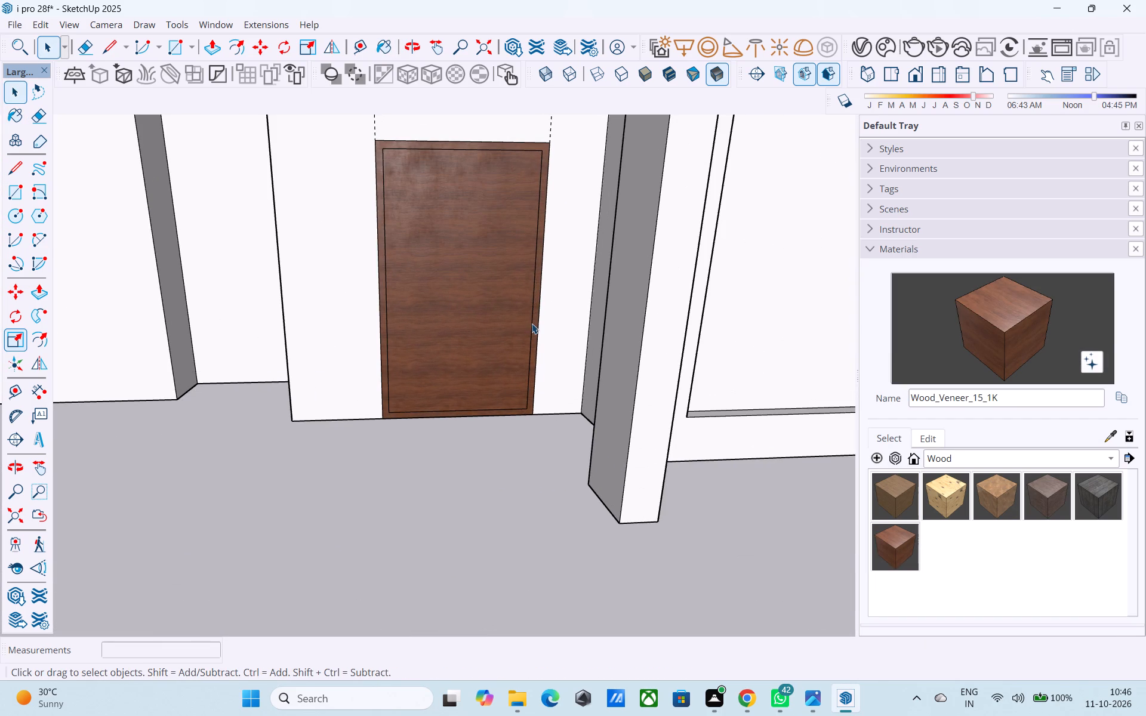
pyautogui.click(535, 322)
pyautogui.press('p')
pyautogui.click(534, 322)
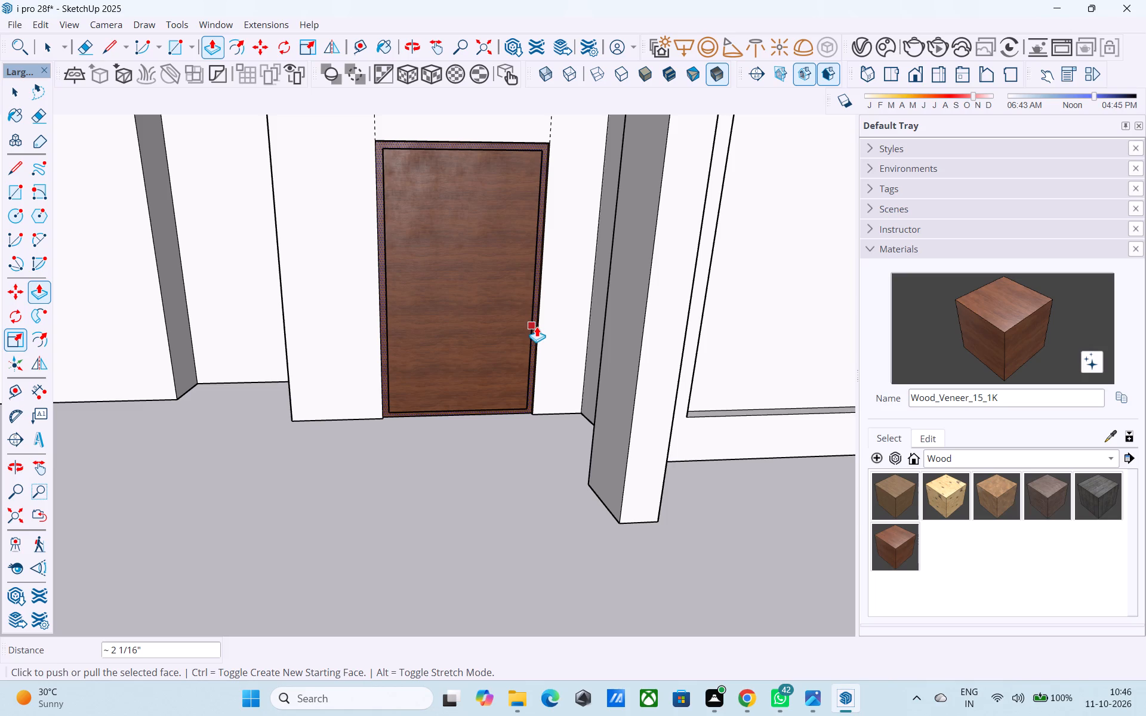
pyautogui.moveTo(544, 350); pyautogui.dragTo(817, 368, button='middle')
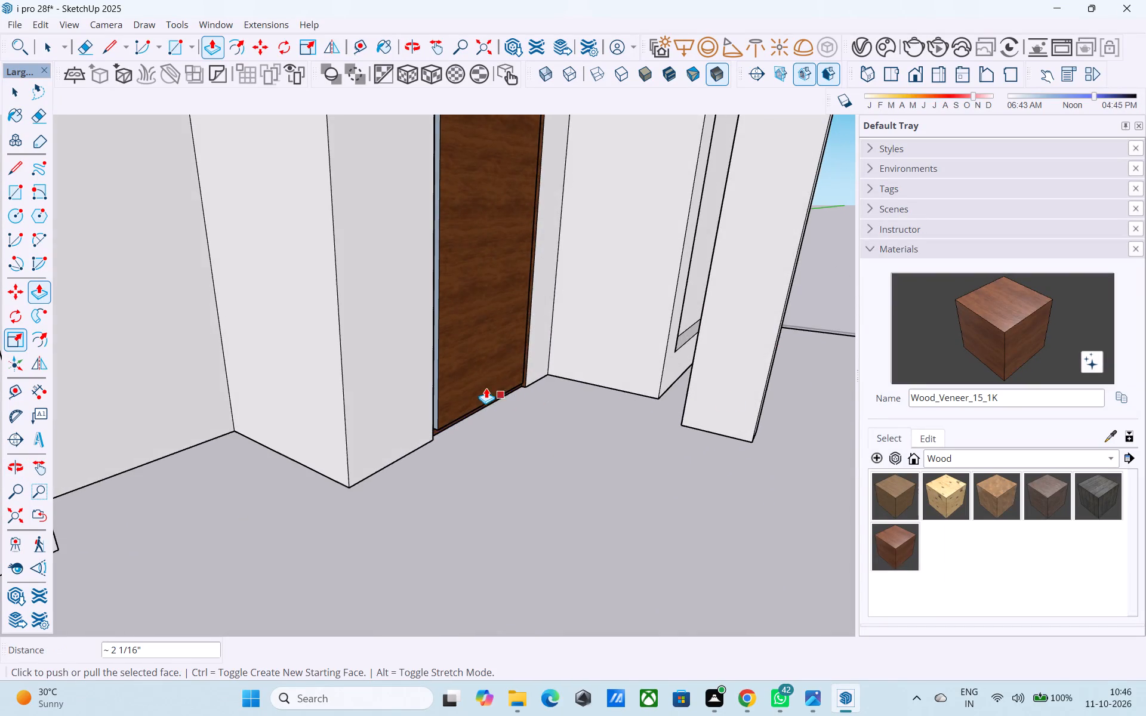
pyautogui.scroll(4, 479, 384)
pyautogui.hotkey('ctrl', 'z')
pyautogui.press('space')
# Pull the ground-floor door's wooden frame border 6" out from the wall.
pyautogui.scroll(2, 447, 379)
pyautogui.click(401, 388)
pyautogui.press('p')
pyautogui.click(401, 388)
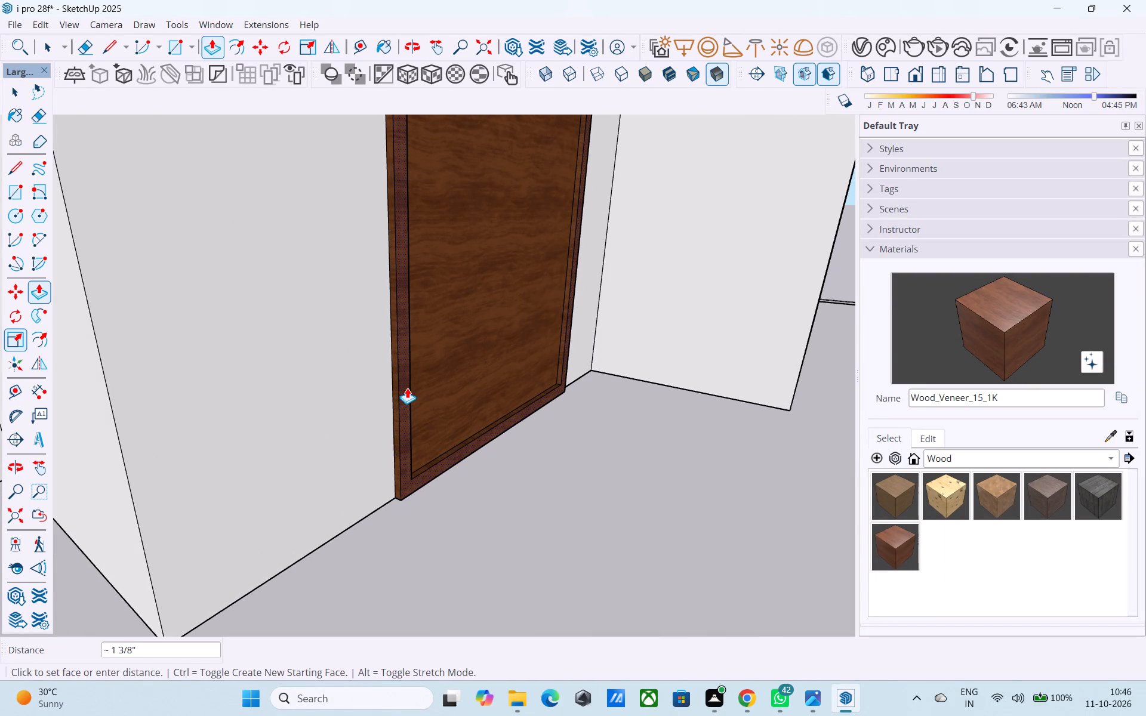
pyautogui.press('6')
pyautogui.hotkey('shift', '"')
pyautogui.press('Return')
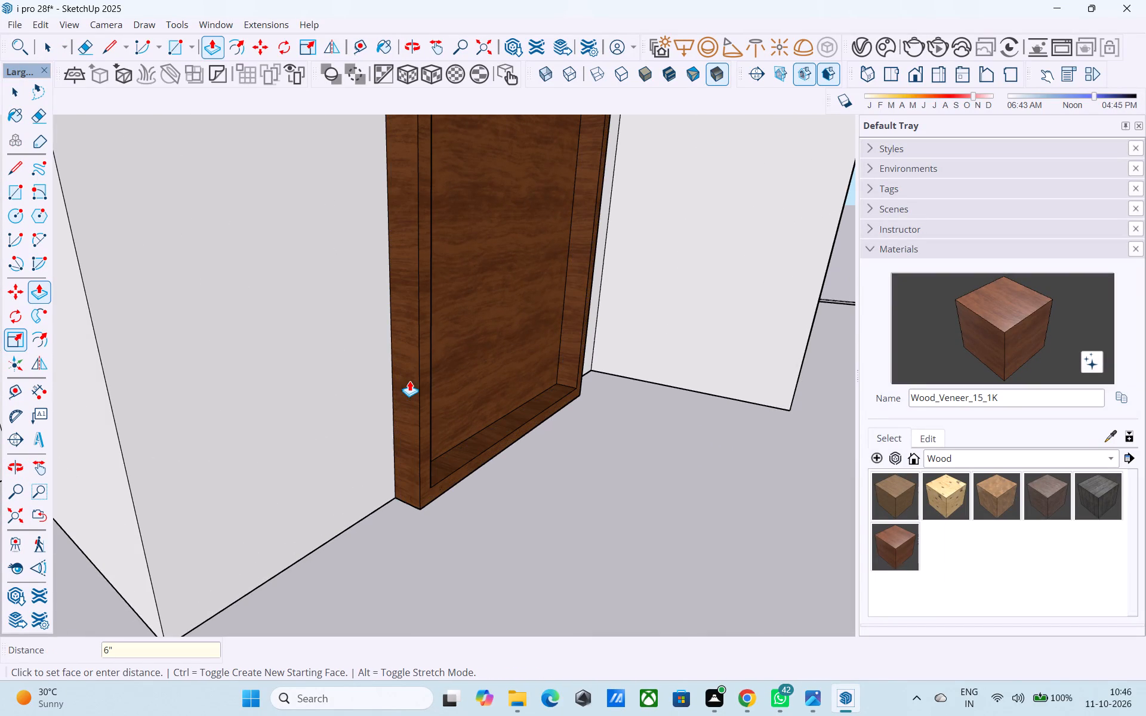
pyautogui.press('space')
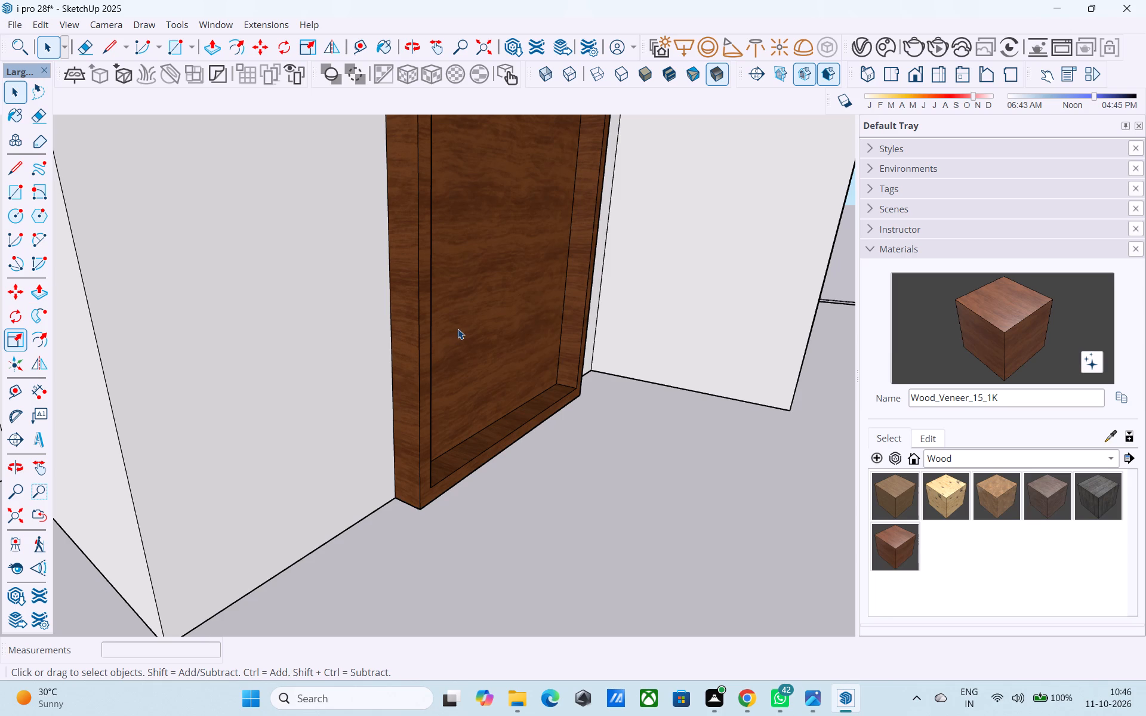
# Push the front face of the ground-floor door frame 3" back toward the wall, and leave the group.
pyautogui.scroll(3, 458, 329)
pyautogui.click(412, 347)
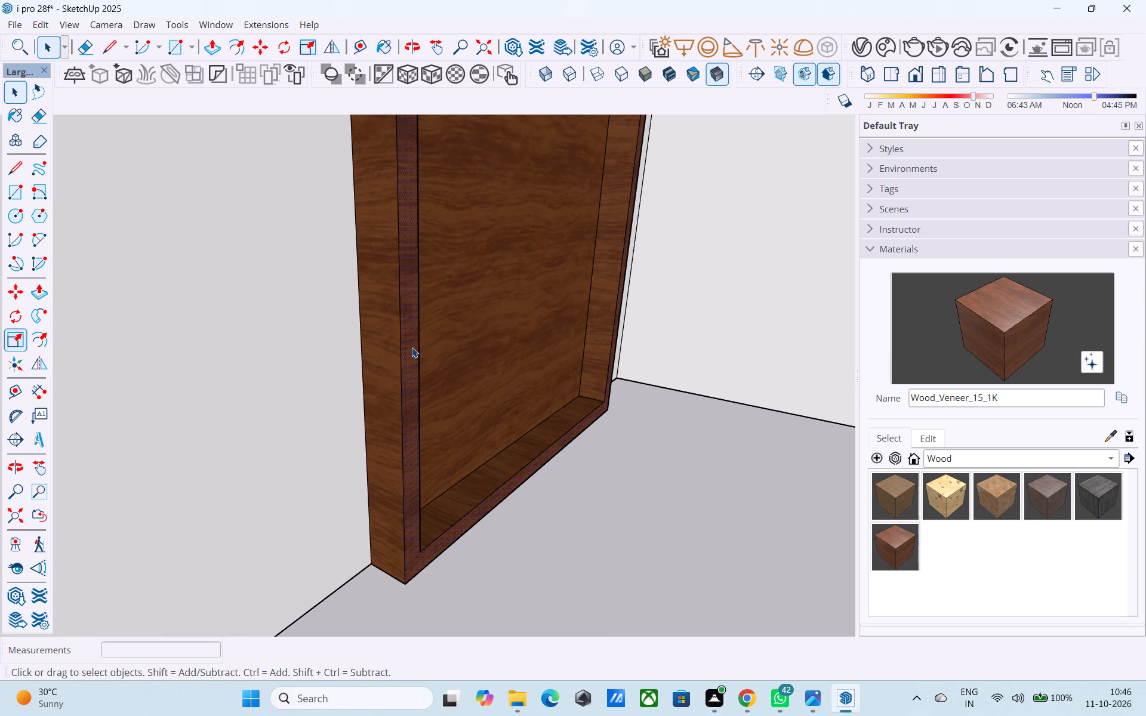
pyautogui.press('p')
pyautogui.click(412, 347)
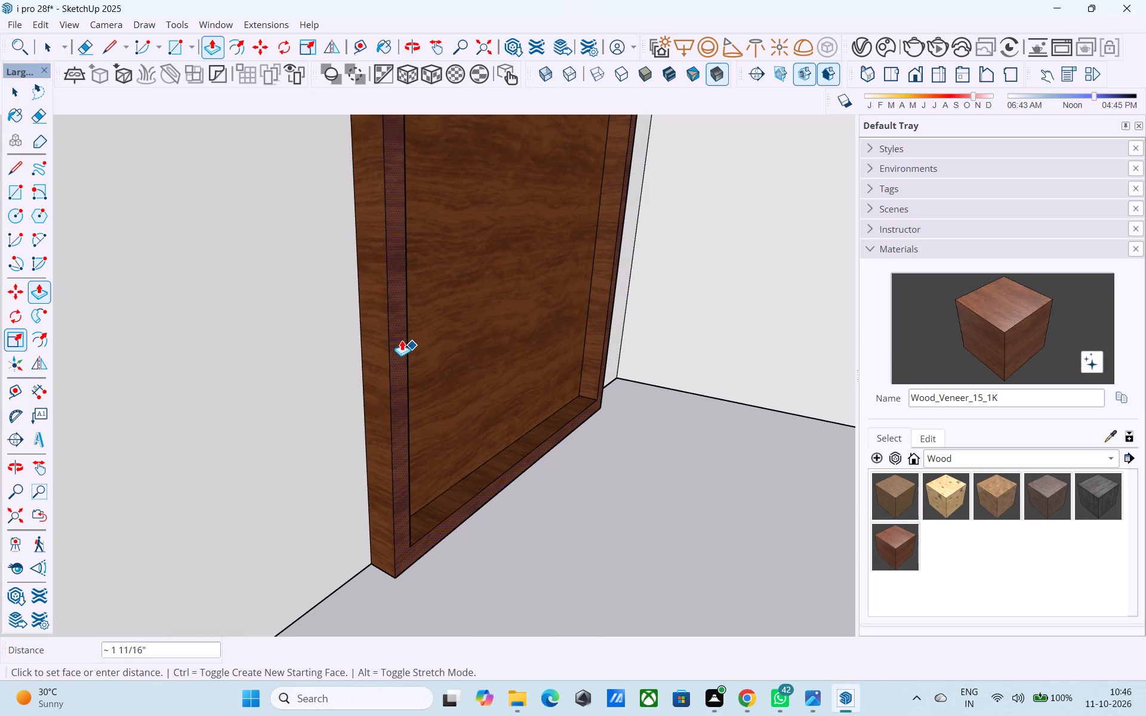
pyautogui.press('3')
pyautogui.hotkey('shift', '"')
pyautogui.press('Return')
pyautogui.press('space')
pyautogui.scroll(-3, 399, 342)
pyautogui.moveTo(399, 344); pyautogui.dragTo(272, 348, button='middle')
pyautogui.scroll(-8, 272, 344)
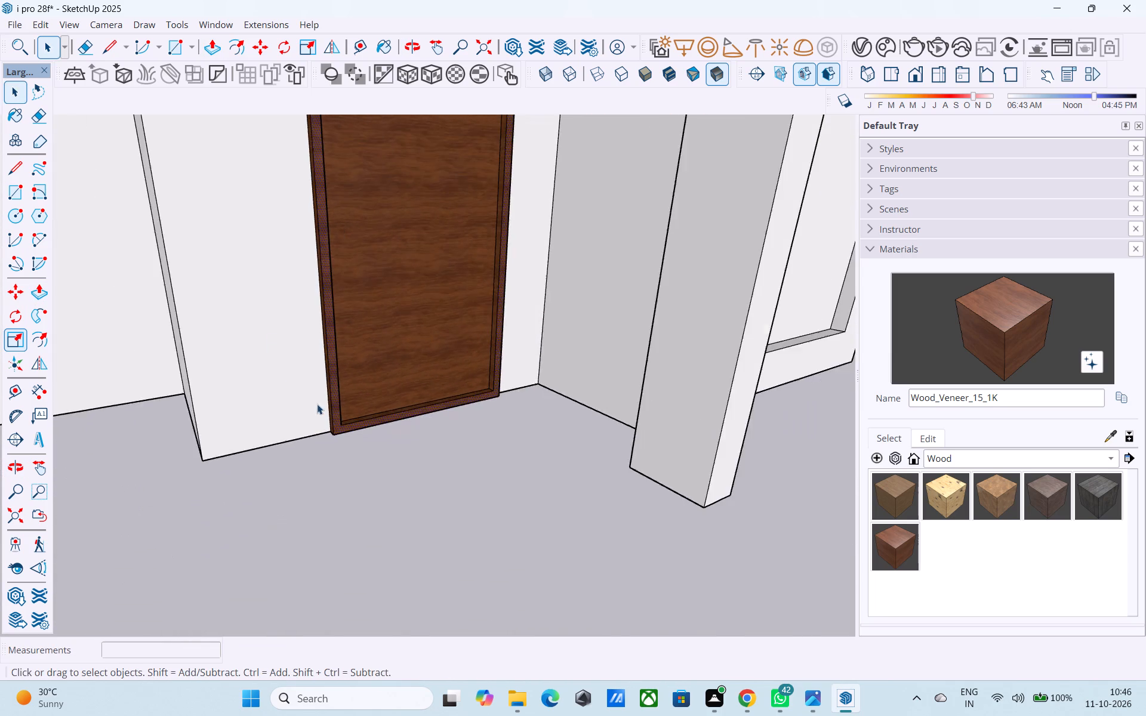
pyautogui.scroll(-11, 317, 404)
pyautogui.moveTo(424, 412); pyautogui.dragTo(398, 347, button='middle')
pyautogui.click(743, 347)
pyautogui.scroll(-5, 730, 365)
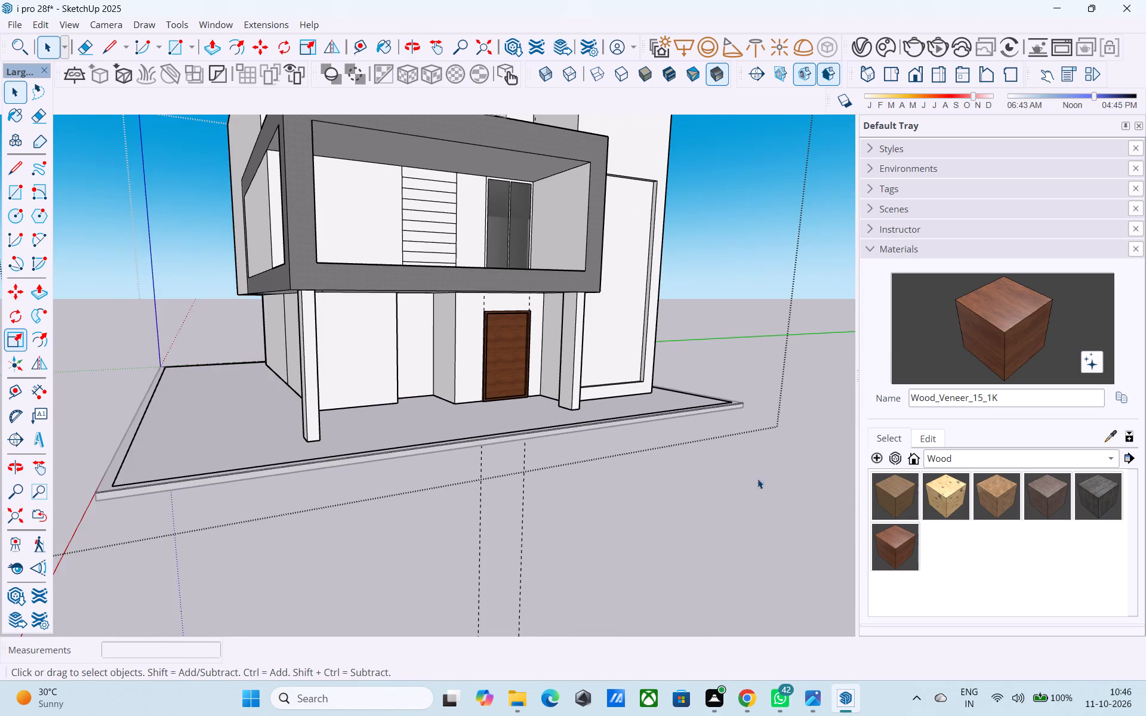
pyautogui.click(765, 496)
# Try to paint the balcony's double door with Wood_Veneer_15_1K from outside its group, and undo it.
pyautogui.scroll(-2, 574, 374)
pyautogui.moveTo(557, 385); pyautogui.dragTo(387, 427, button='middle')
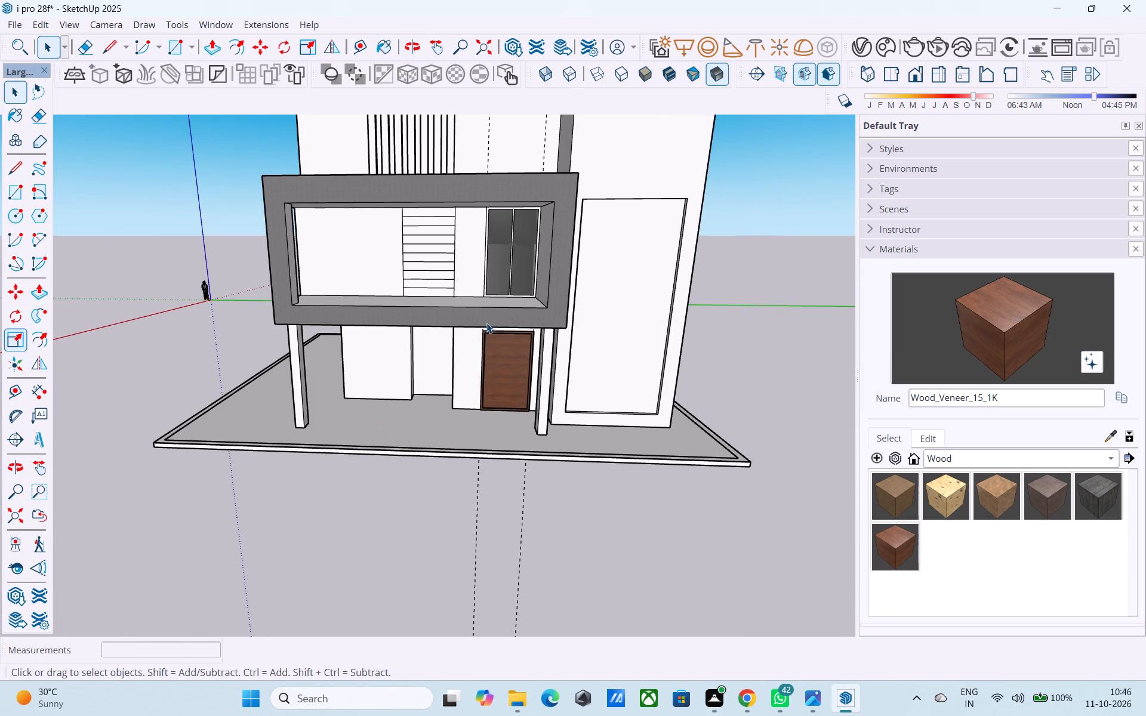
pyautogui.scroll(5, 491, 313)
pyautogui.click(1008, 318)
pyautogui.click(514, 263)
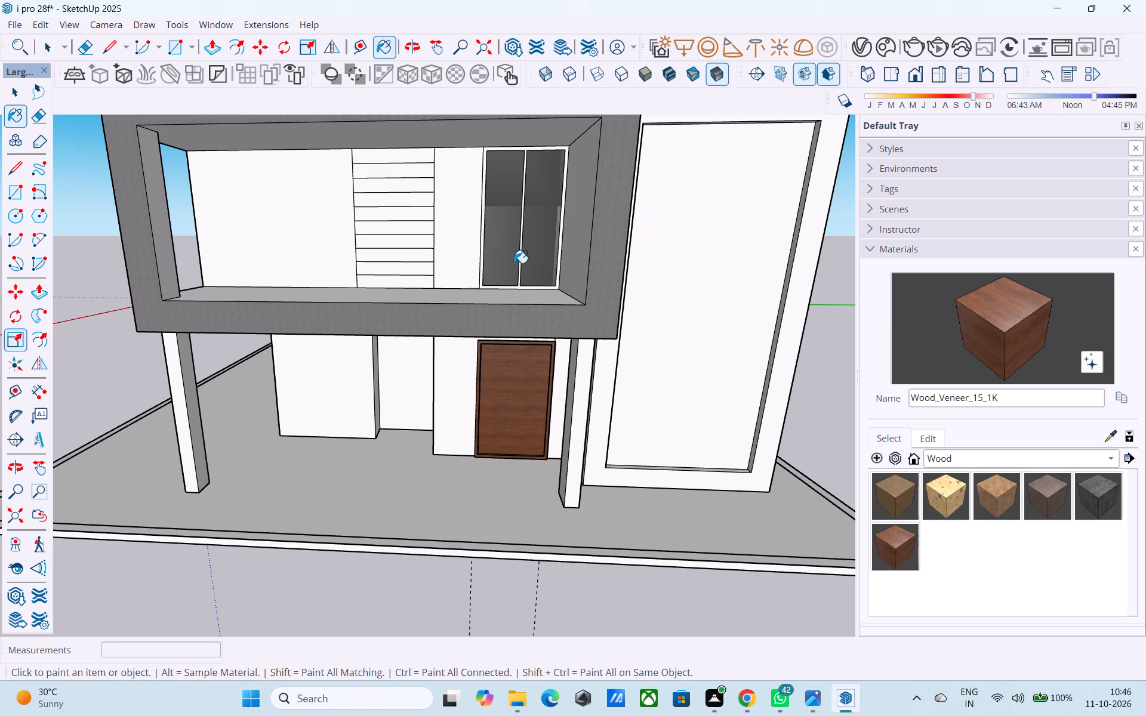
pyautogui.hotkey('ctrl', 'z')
# Open the wall group and paint both panels and the frame of the balcony's double door with Wood_Veneer_15_1K.
pyautogui.press('space')
pyautogui.doubleClick(475, 243)
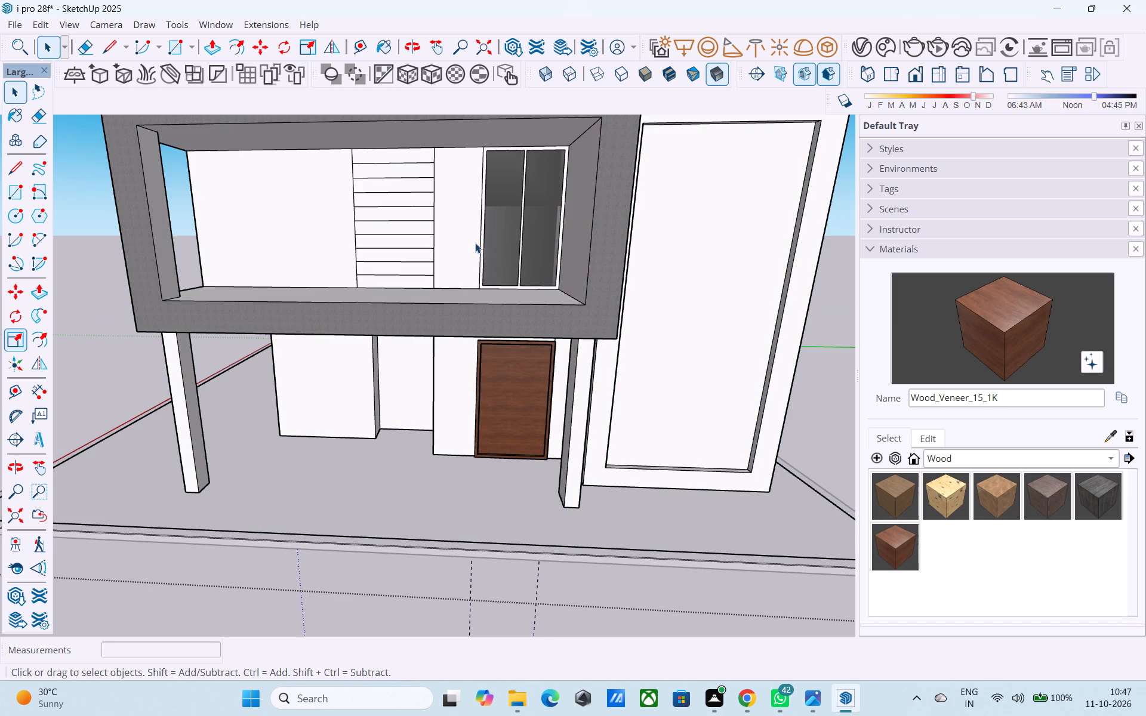
pyautogui.click(982, 315)
pyautogui.click(511, 249)
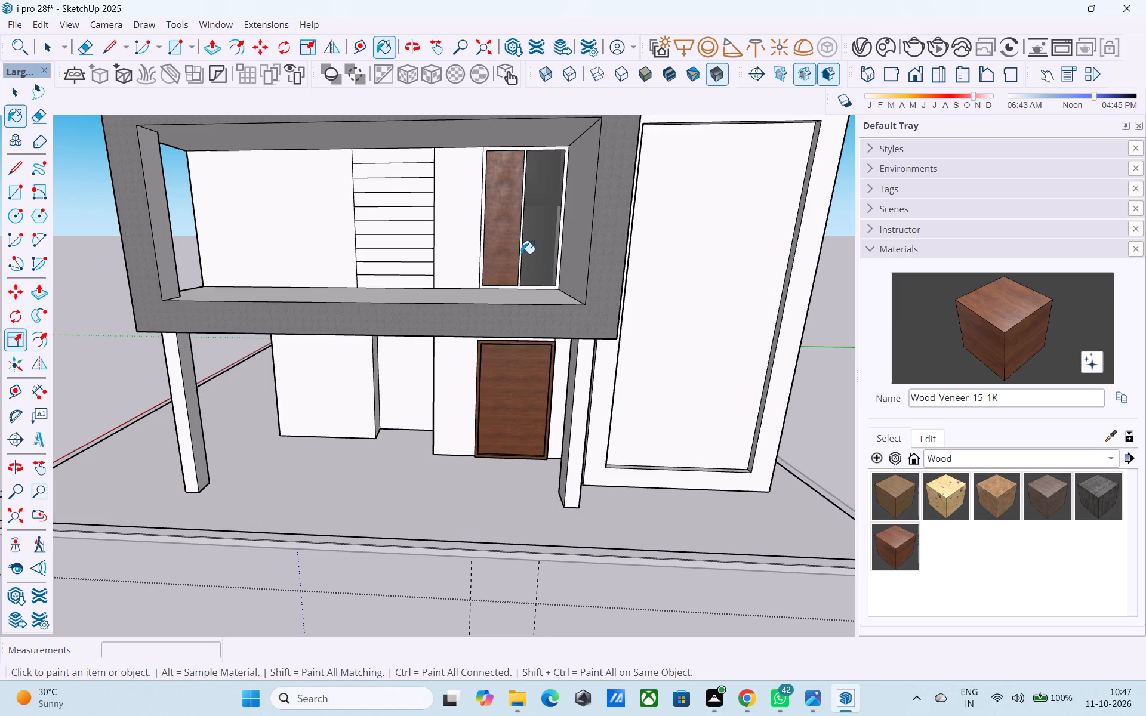
pyautogui.click(525, 254)
pyautogui.scroll(14, 520, 257)
pyautogui.click(522, 259)
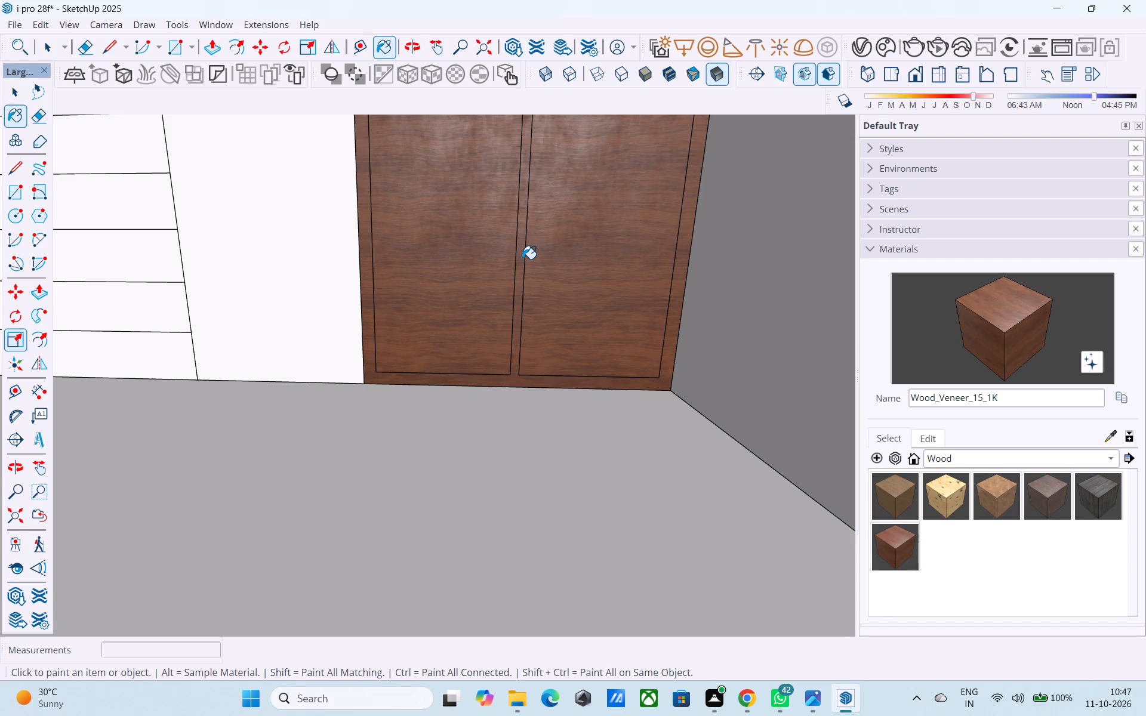
pyautogui.press('space')
# Pull the balcony double door's wooden frame 3" outward from its panels.
pyautogui.scroll(6, 463, 168)
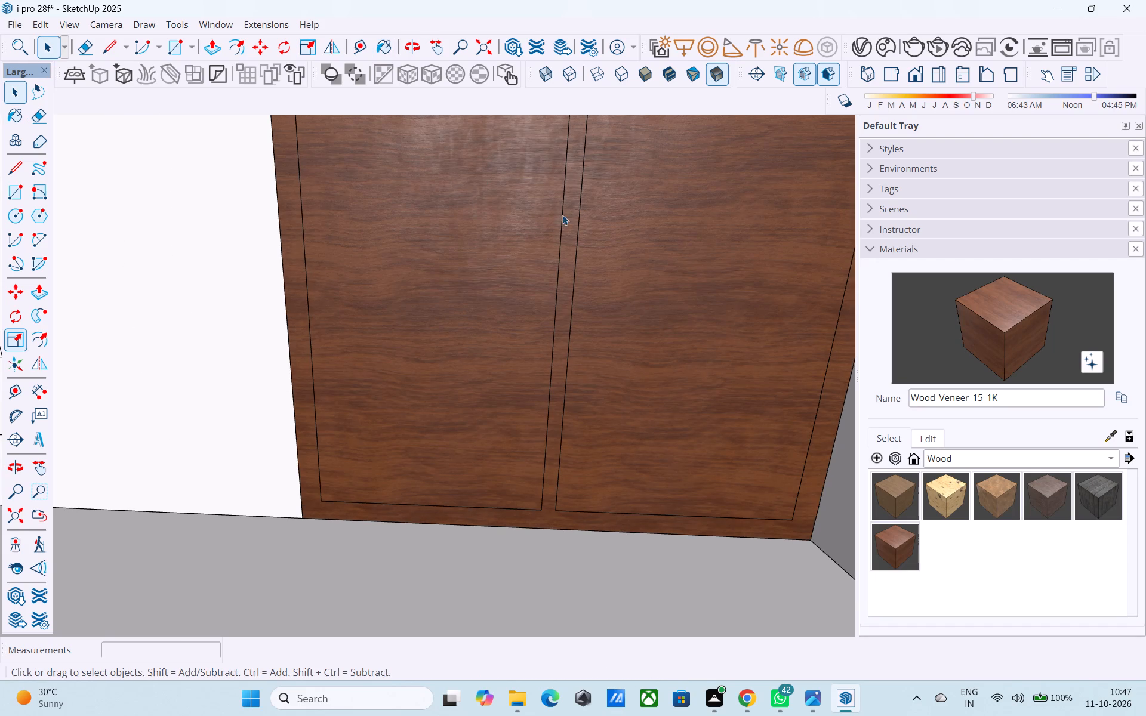
pyautogui.click(566, 218)
pyautogui.press('p')
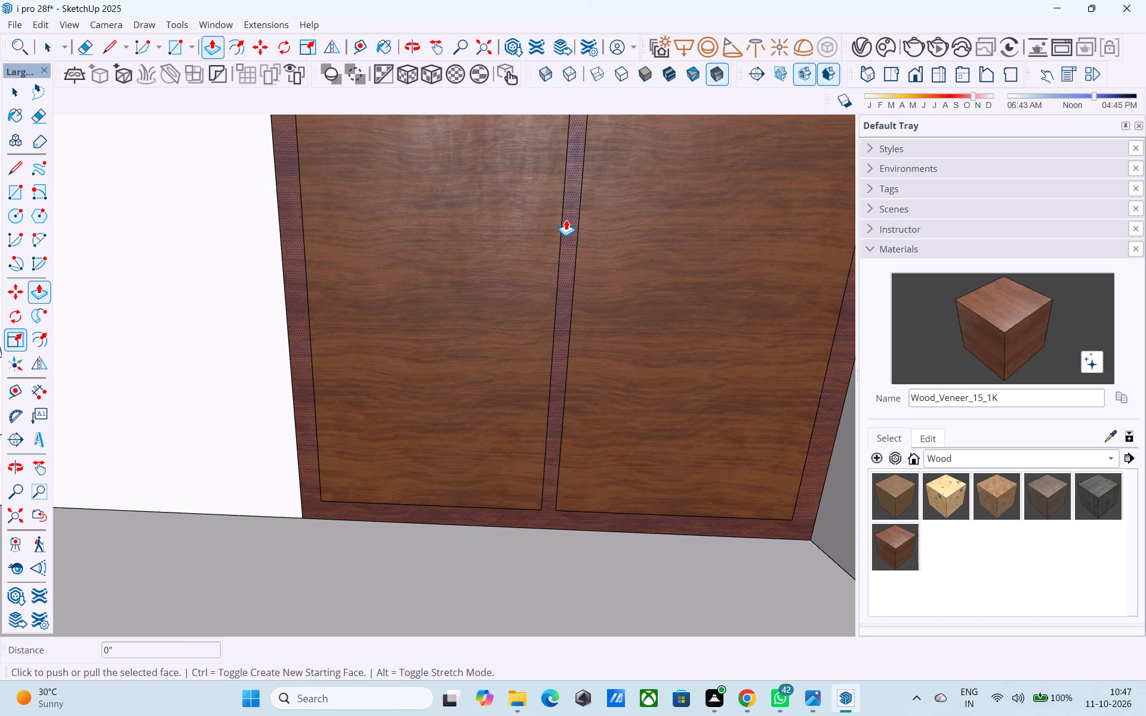
pyautogui.click(566, 220)
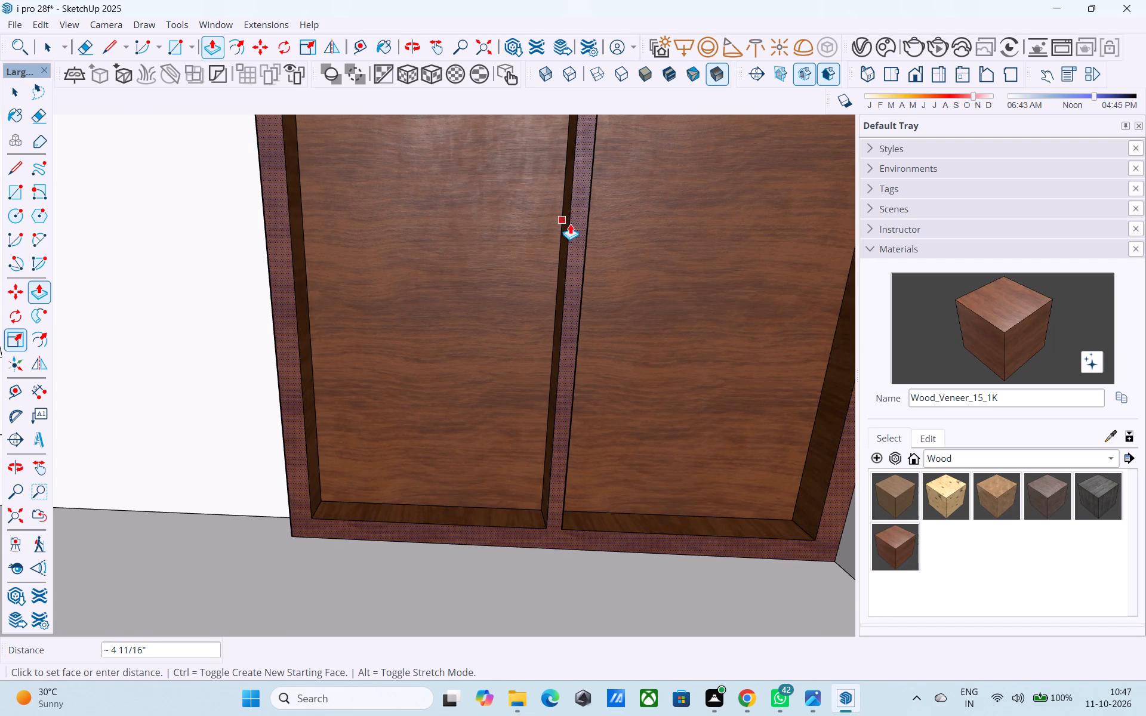
pyautogui.press('3')
pyautogui.hotkey('shift', '"')
pyautogui.press('Return')
pyautogui.press('space')
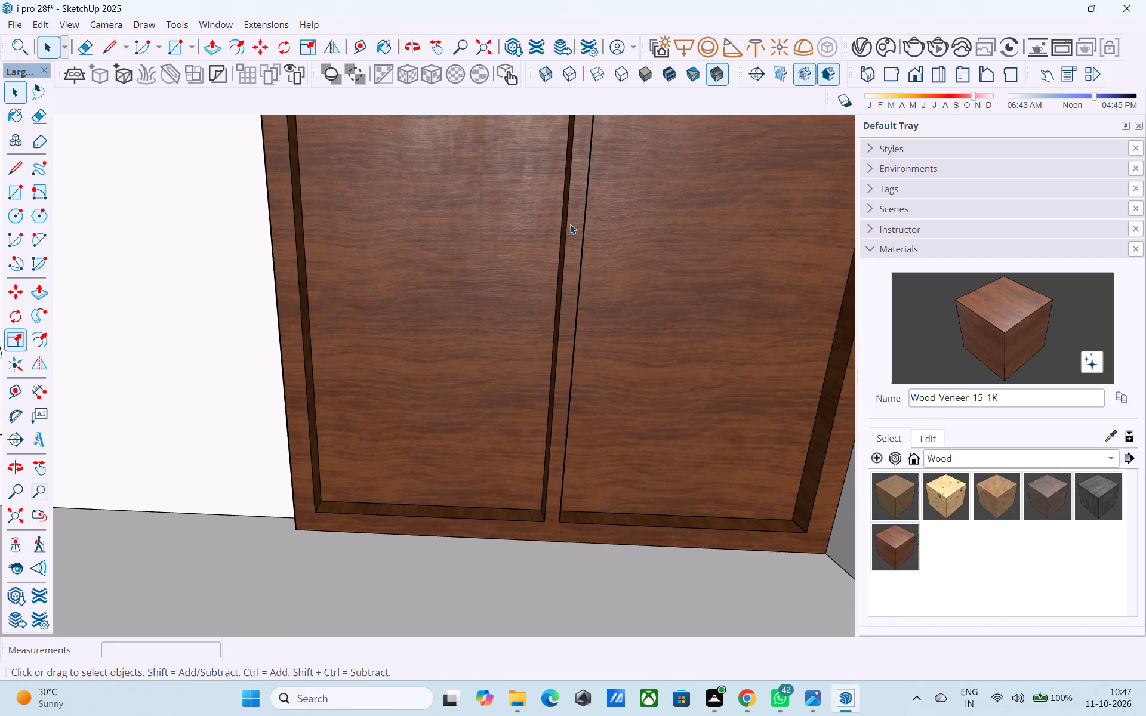
pyautogui.scroll(-20, 570, 224)
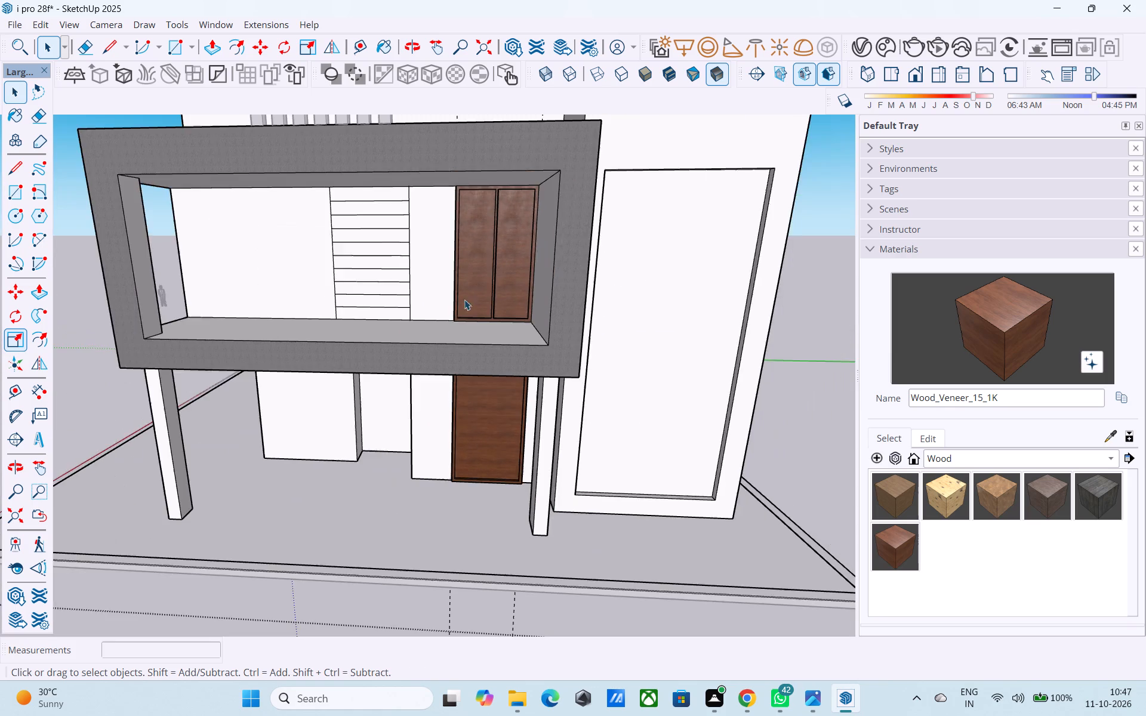
# Leave the wall group and save the model, purging its unused items.
pyautogui.scroll(-5, 464, 300)
pyautogui.moveTo(467, 429); pyautogui.dragTo(550, 400, button='middle')
pyautogui.scroll(4, 540, 388)
pyautogui.moveTo(411, 428); pyautogui.dragTo(411, 428, button='middle')
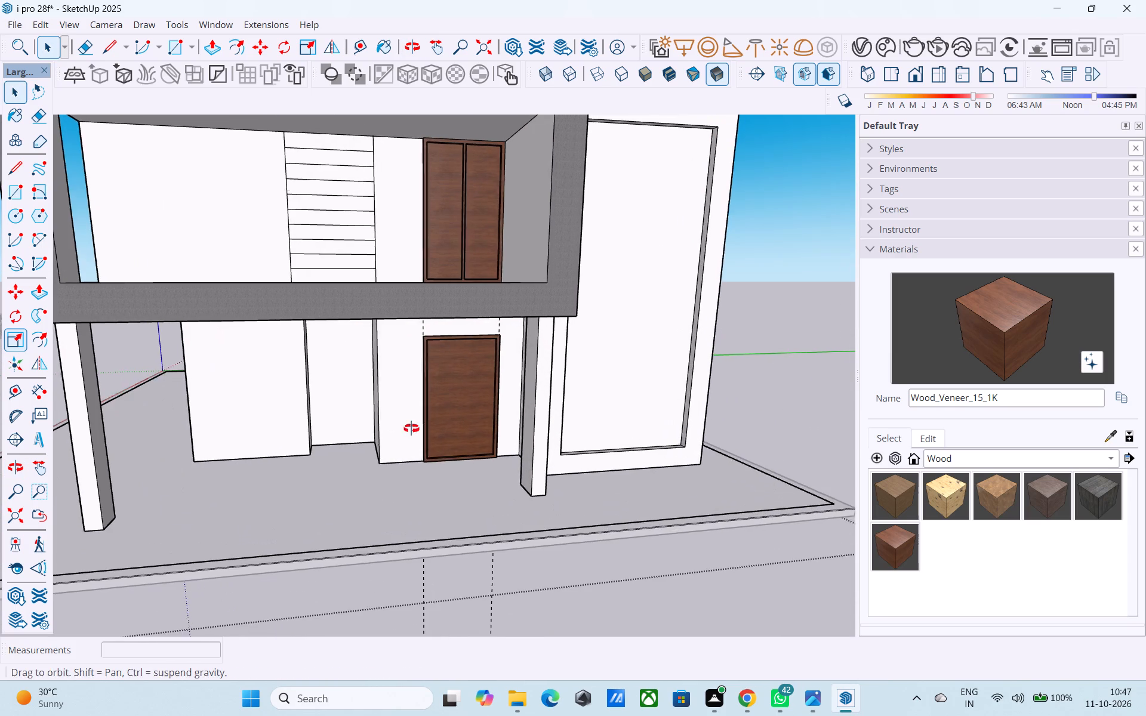
pyautogui.moveTo(411, 428); pyautogui.dragTo(507, 436, button='middle')
pyautogui.scroll(-8, 479, 429)
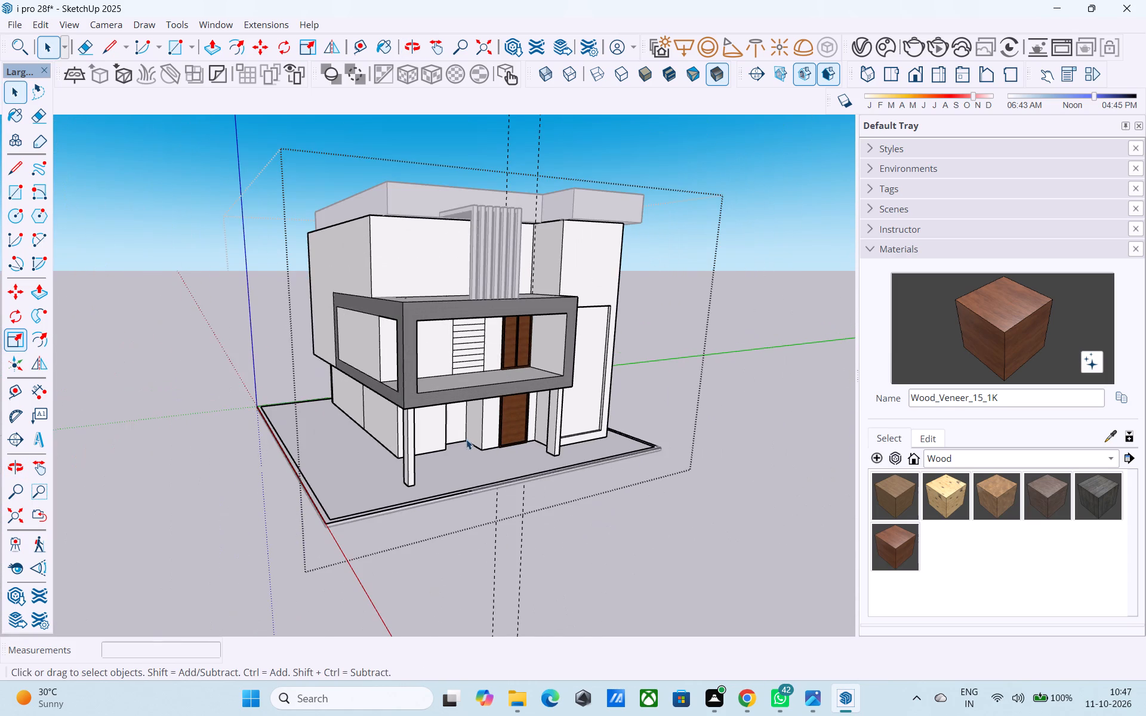
pyautogui.moveTo(466, 439); pyautogui.dragTo(483, 430, button='middle')
pyautogui.scroll(-3, 483, 430)
pyautogui.moveTo(483, 430); pyautogui.dragTo(473, 452, button='middle')
pyautogui.scroll(-1, 480, 434)
pyautogui.click(230, 452)
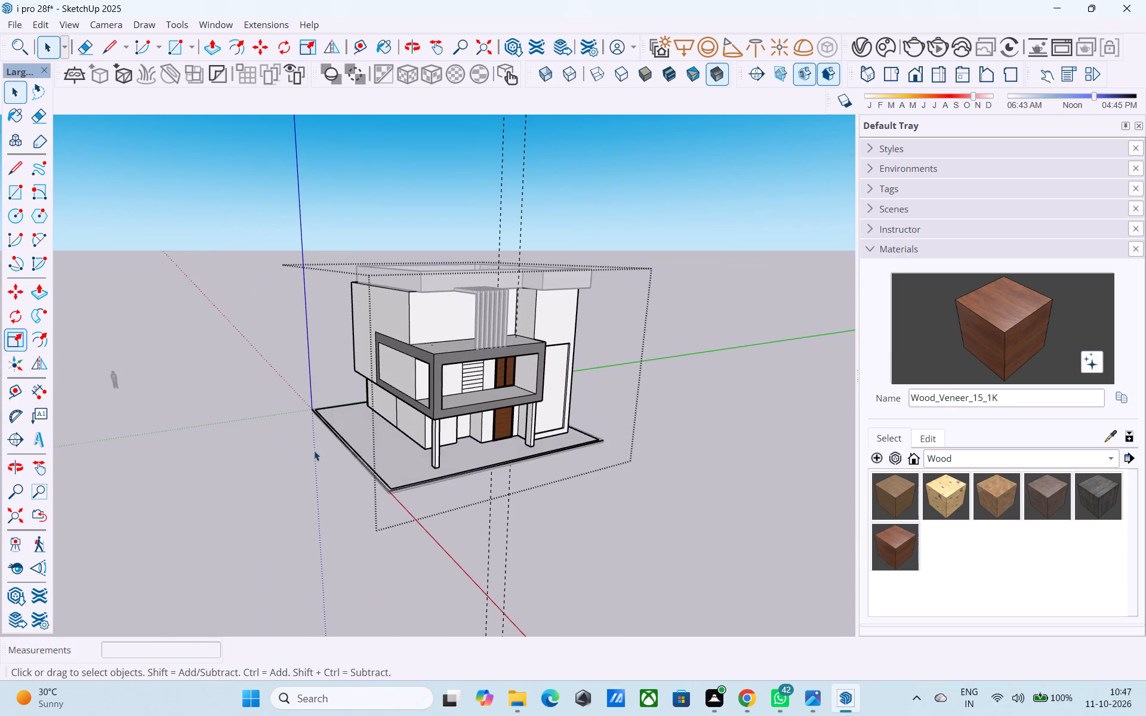
pyautogui.moveTo(478, 427); pyautogui.dragTo(451, 405, button='middle')
pyautogui.hotkey('ctrl', 's')
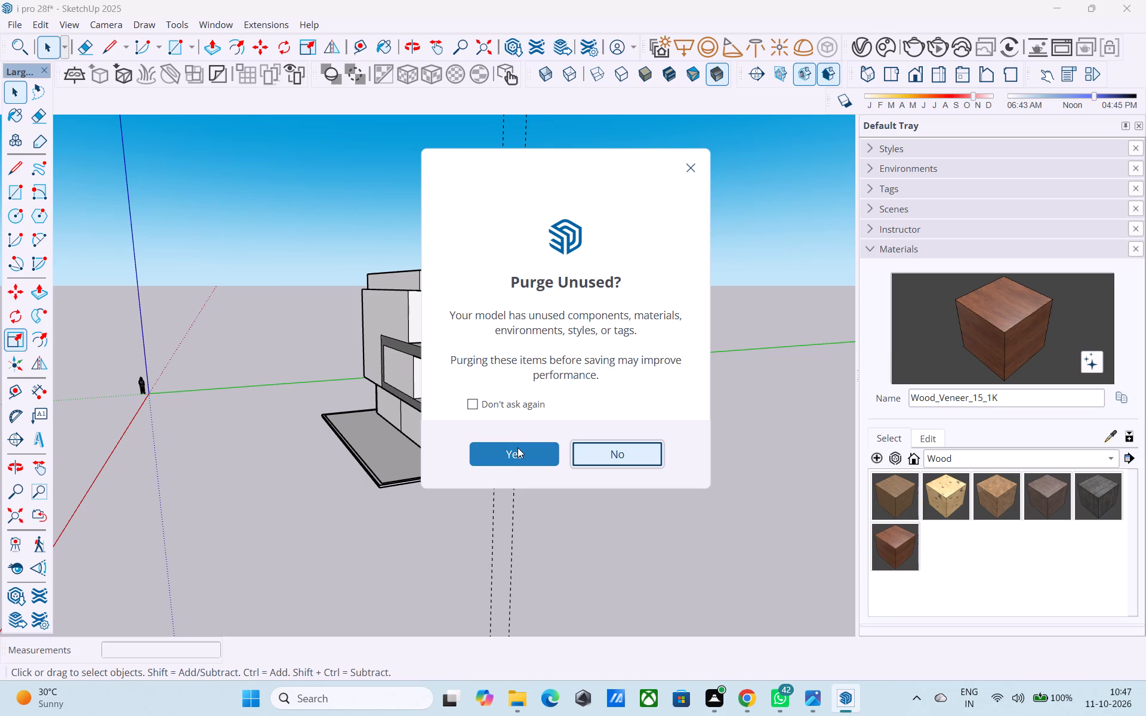
pyautogui.click(517, 447)
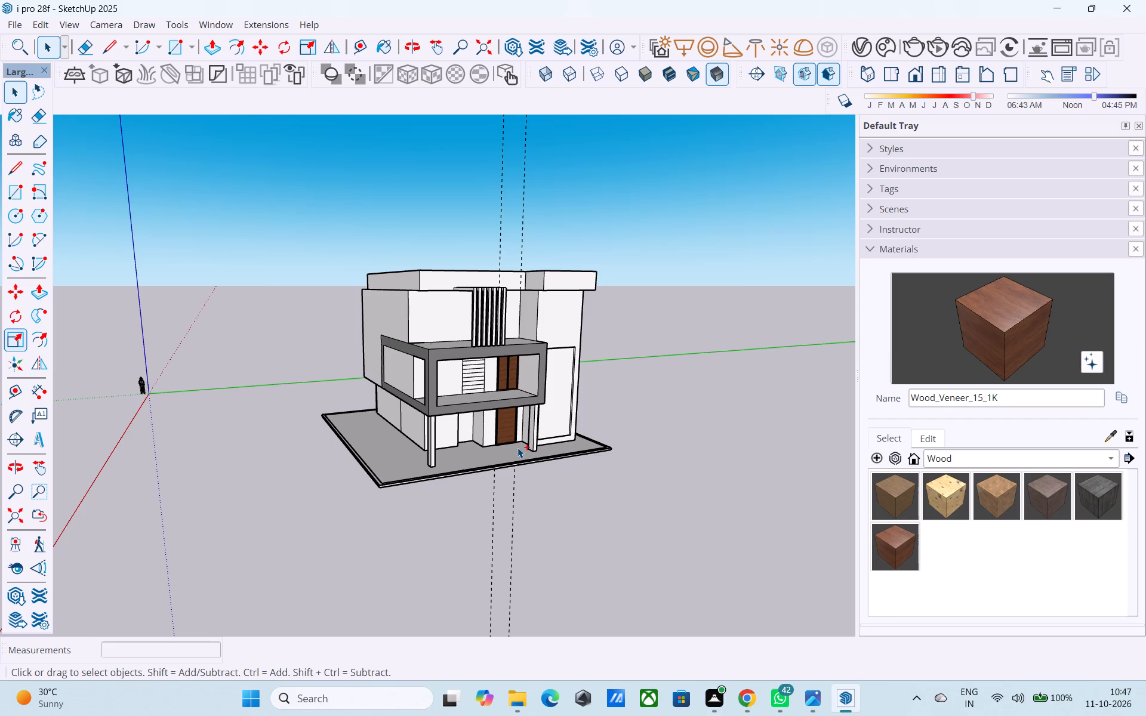
# Open the wall group and reverse the two back-facing strips on the end of the balcony frame beside the tall recessed wall.
pyautogui.scroll(1, 517, 447)
pyautogui.scroll(-2, 522, 461)
pyautogui.moveTo(522, 465); pyautogui.dragTo(504, 513, button='middle')
pyautogui.moveTo(524, 395); pyautogui.dragTo(521, 396, button='middle')
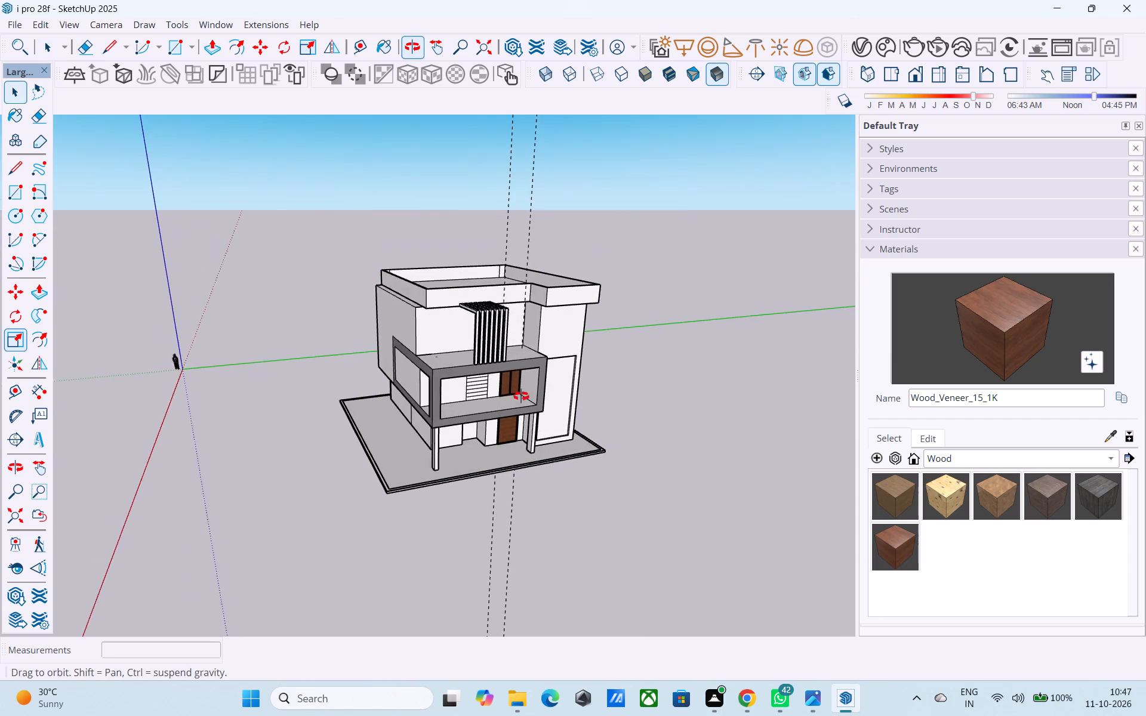
pyautogui.moveTo(521, 396); pyautogui.dragTo(503, 409, button='middle')
pyautogui.scroll(5, 548, 335)
pyautogui.moveTo(546, 367); pyautogui.dragTo(368, 365, button='middle')
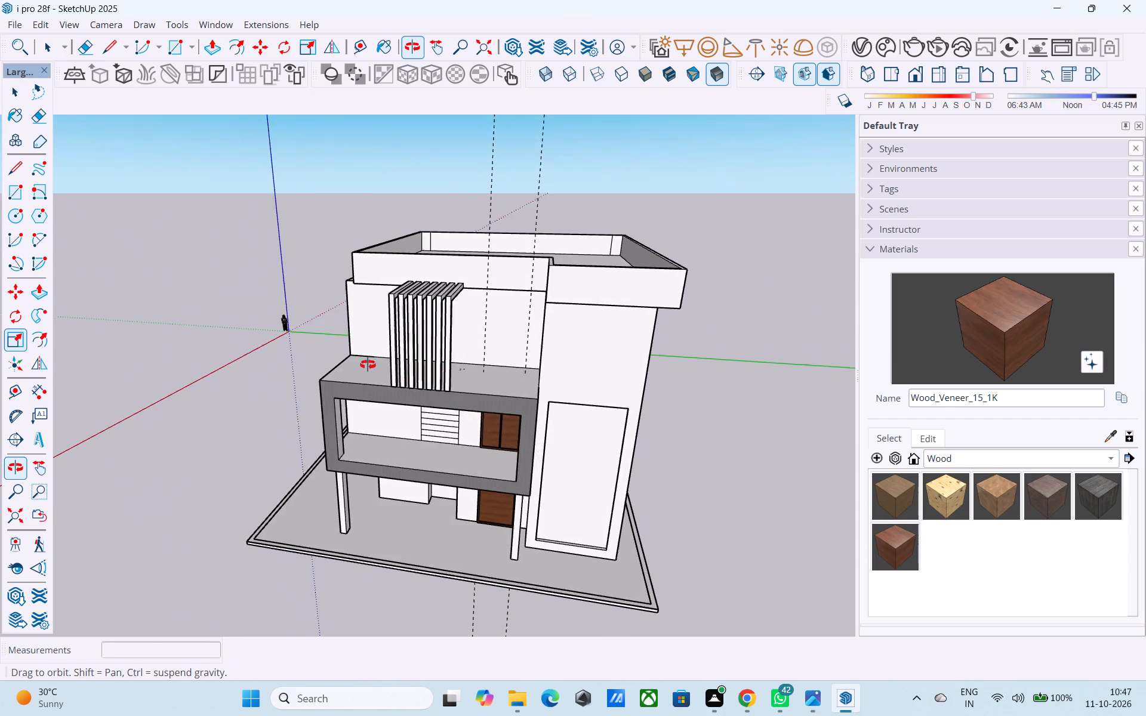
pyautogui.moveTo(368, 365); pyautogui.dragTo(353, 361, button='middle')
pyautogui.scroll(1, 518, 403)
pyautogui.moveTo(523, 402); pyautogui.dragTo(200, 405, button='middle')
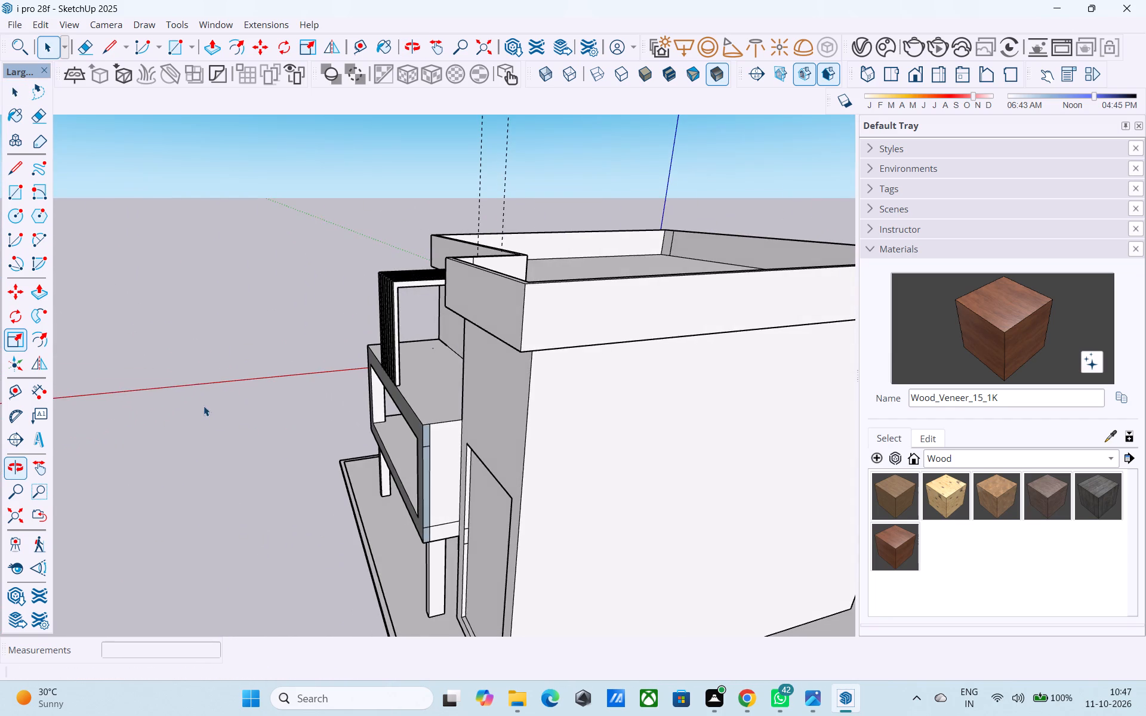
pyautogui.moveTo(311, 453); pyautogui.dragTo(346, 424, button='middle')
pyautogui.scroll(12, 454, 453)
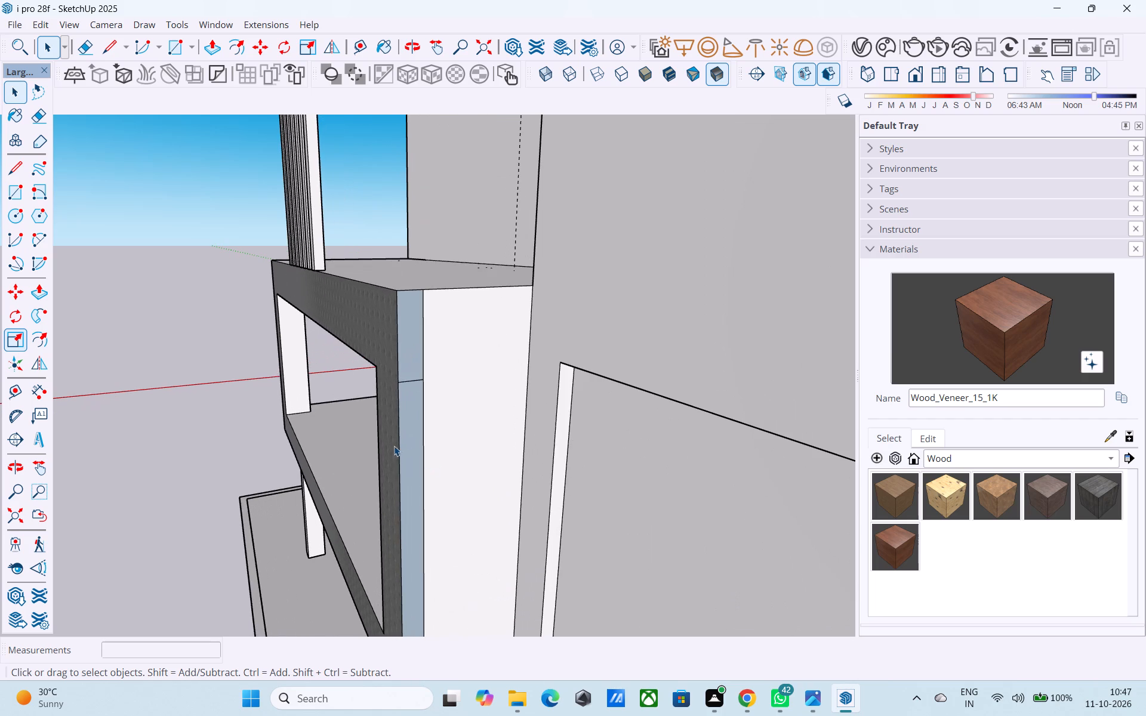
pyautogui.click(394, 446)
pyautogui.tripleClick(403, 445)
pyautogui.click(407, 443)
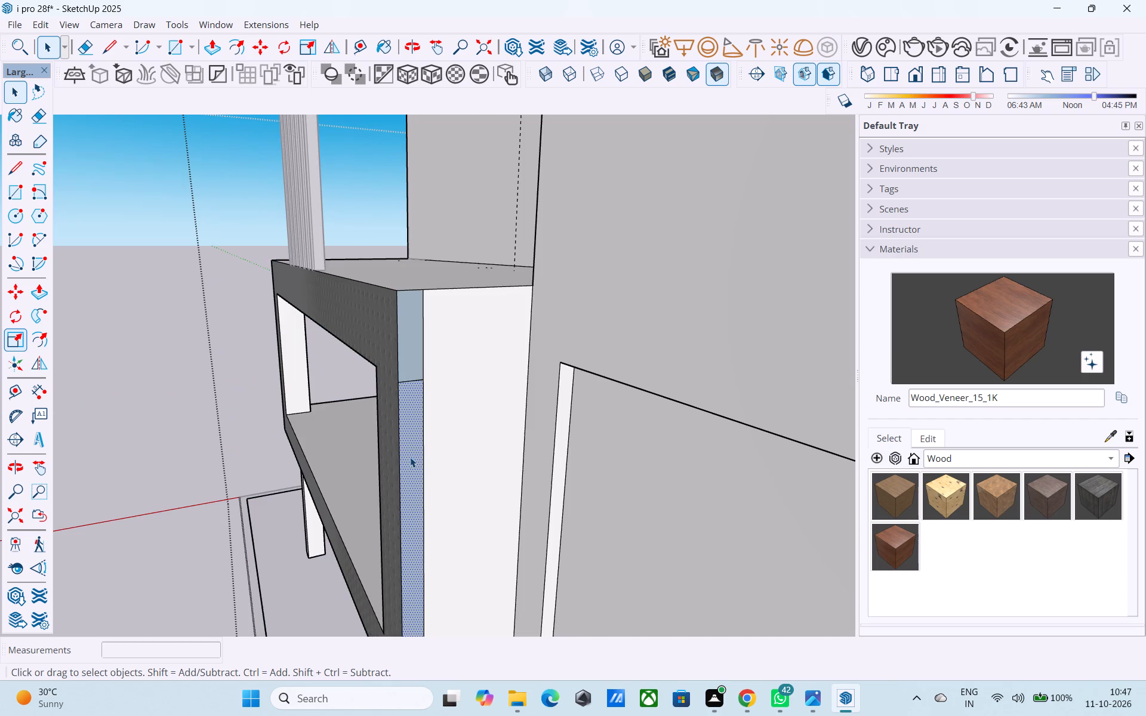
pyautogui.rightClick(406, 458)
pyautogui.click(480, 298)
pyautogui.click(414, 351)
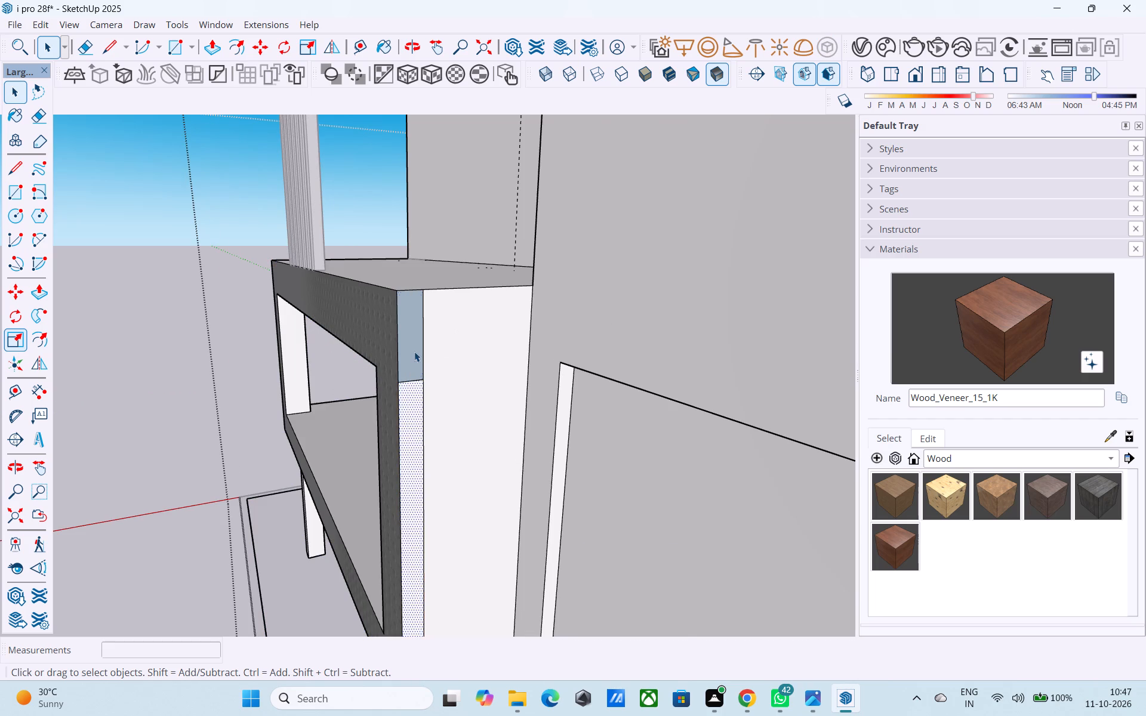
pyautogui.rightClick(414, 351)
pyautogui.click(470, 542)
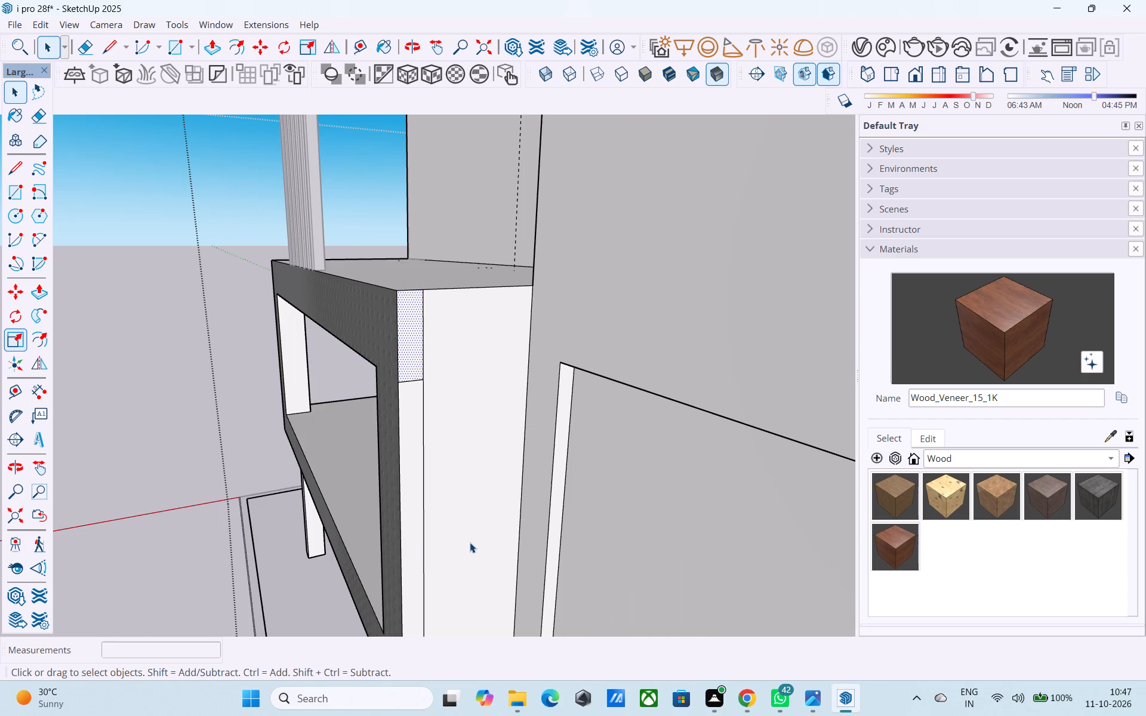
# Erase the short edge dividing the two strips on the balcony frame's end face.
pyautogui.press('e')
pyautogui.moveTo(412, 380); pyautogui.dragTo(412, 400)
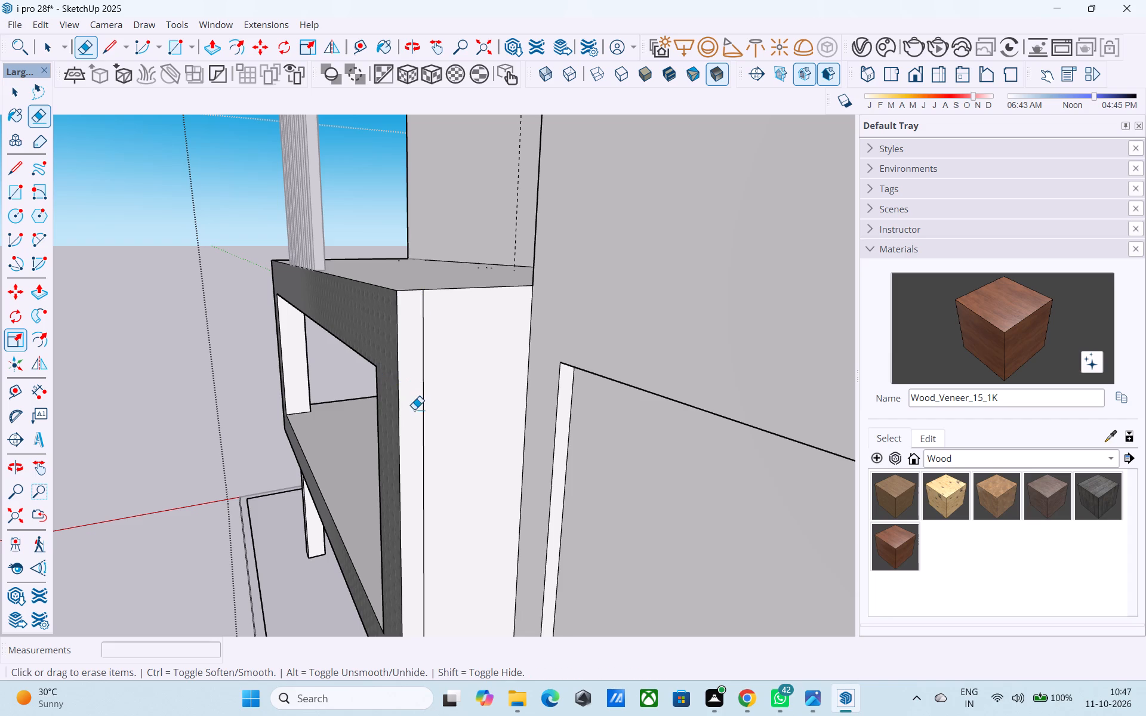
pyautogui.press('space')
# Draw a 3.5' vertical line up from the balcony roof's wall corner and a rectangle from its top to the roof's front corner.
pyautogui.moveTo(429, 386); pyautogui.dragTo(444, 411, button='middle')
pyautogui.press('l')
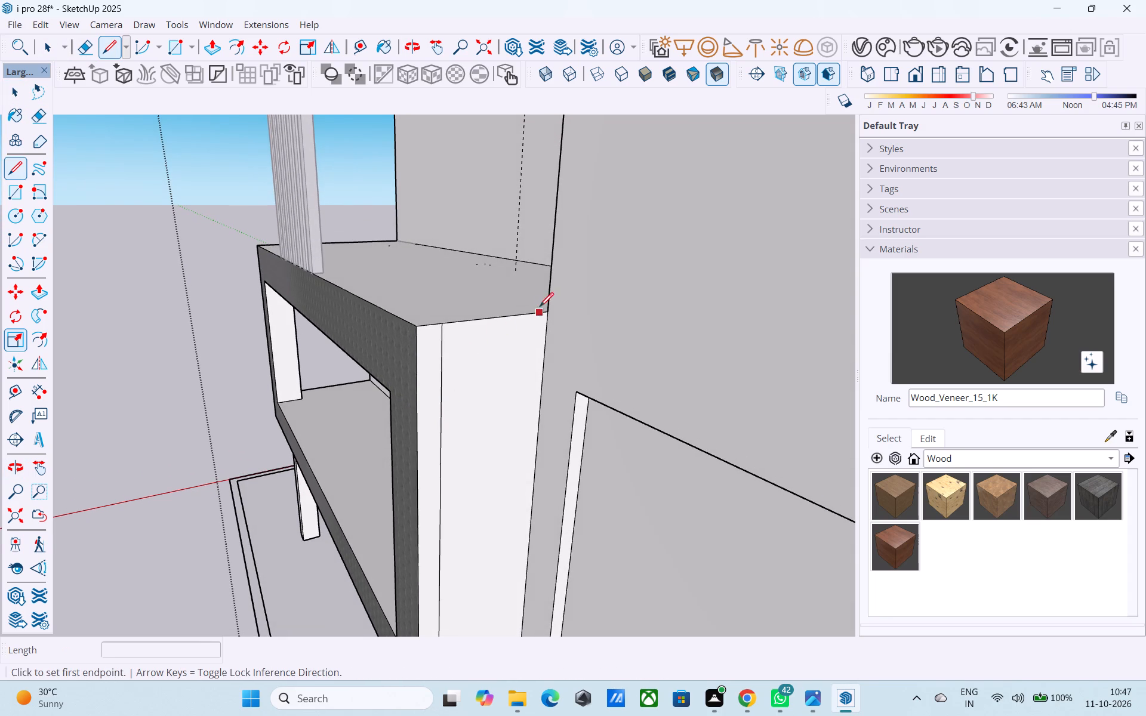
pyautogui.click(545, 308)
pyautogui.write("3.5'")
pyautogui.press('Return')
pyautogui.press('r')
pyautogui.click(558, 181)
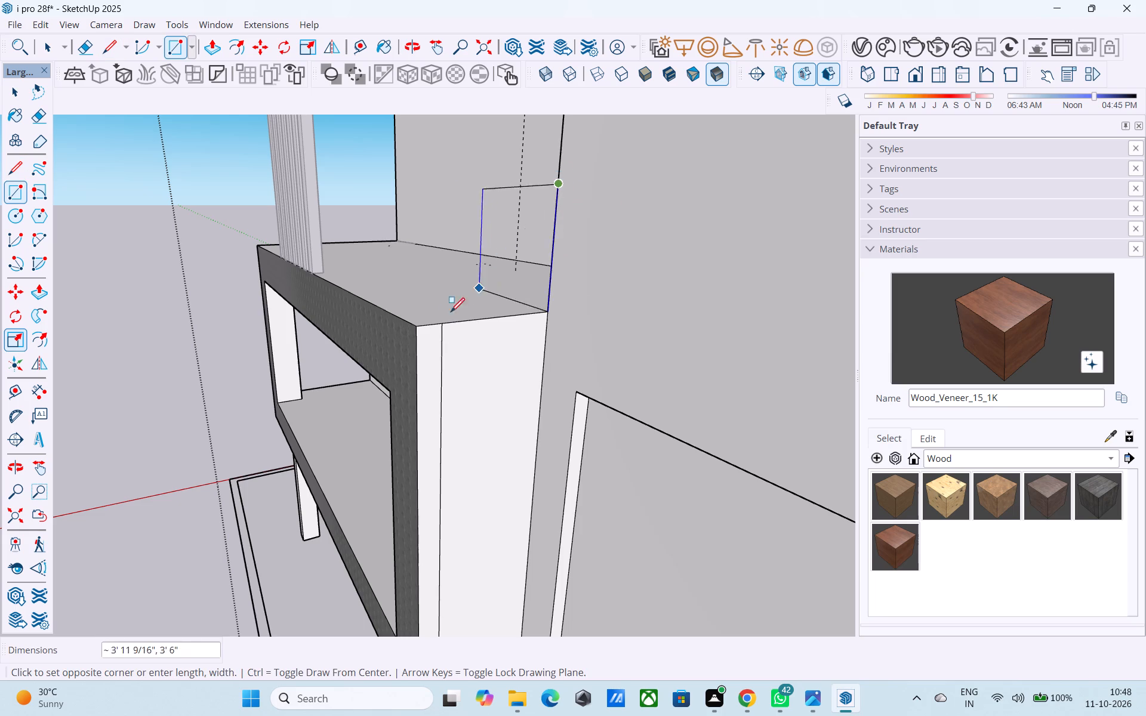
pyautogui.click(419, 329)
# Draw a railing rectangle about 11' 6" by 3' 6" along the balcony roof's front edge, from the new side panel to the vertical slats.
pyautogui.moveTo(419, 329); pyautogui.dragTo(840, 368, button='middle')
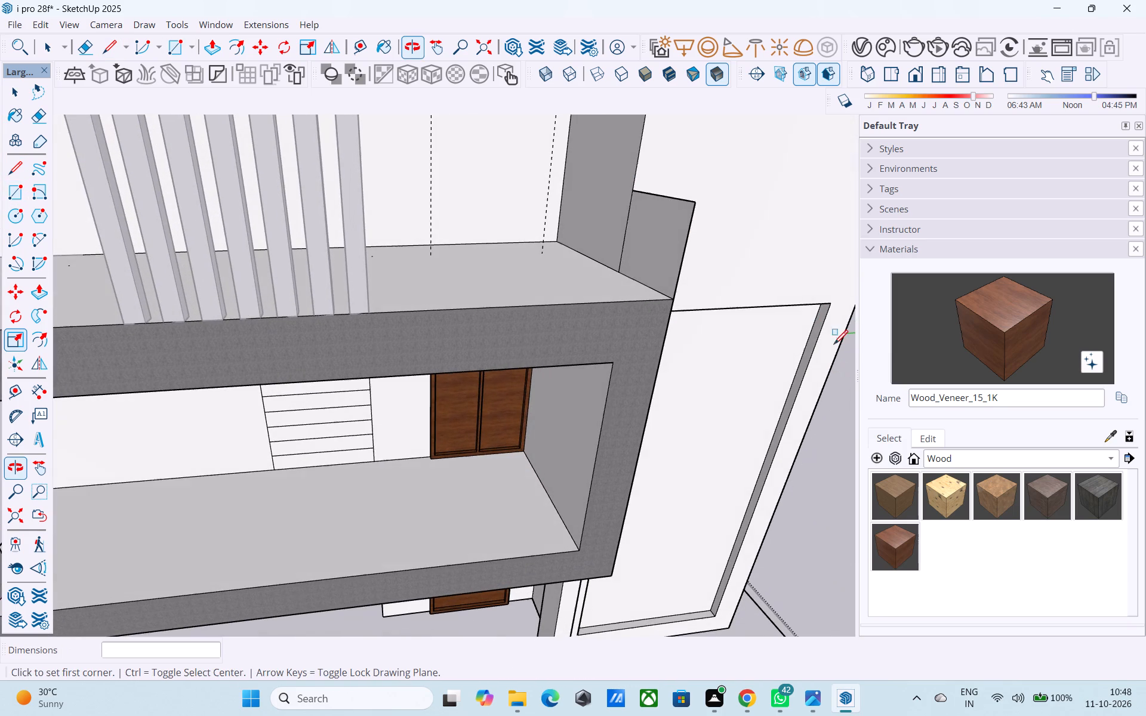
pyautogui.click(691, 200)
pyautogui.scroll(-5, 691, 200)
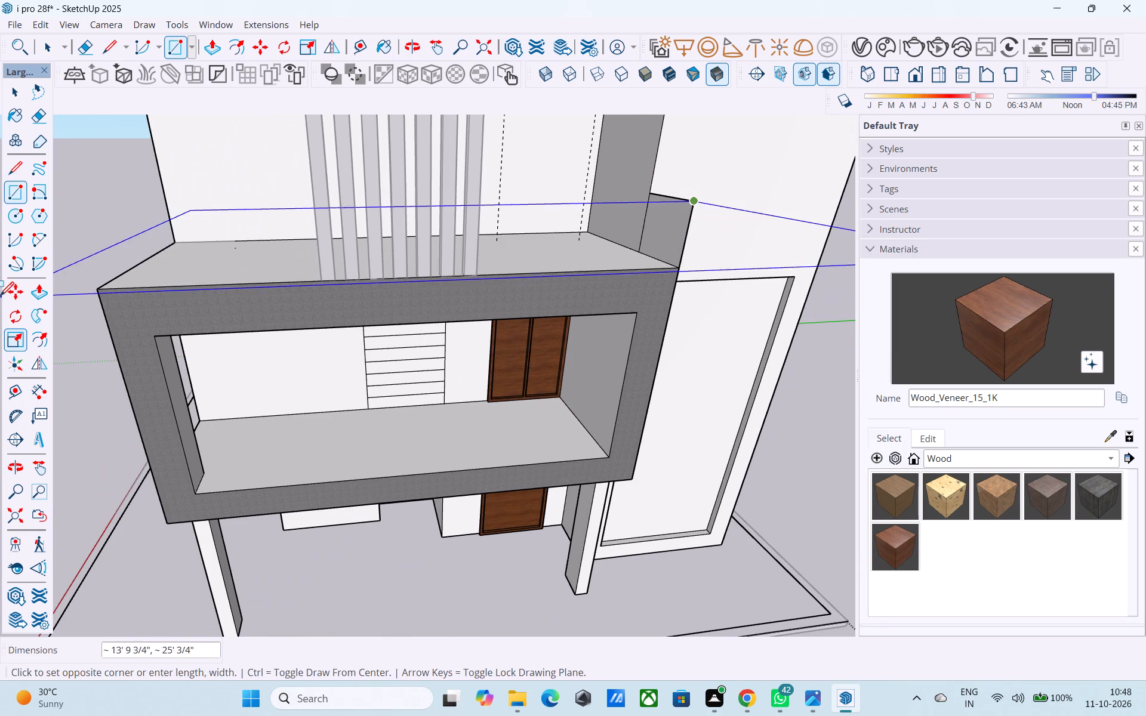
pyautogui.scroll(-1, 115, 289)
pyautogui.moveTo(115, 289); pyautogui.dragTo(121, 285, button='middle')
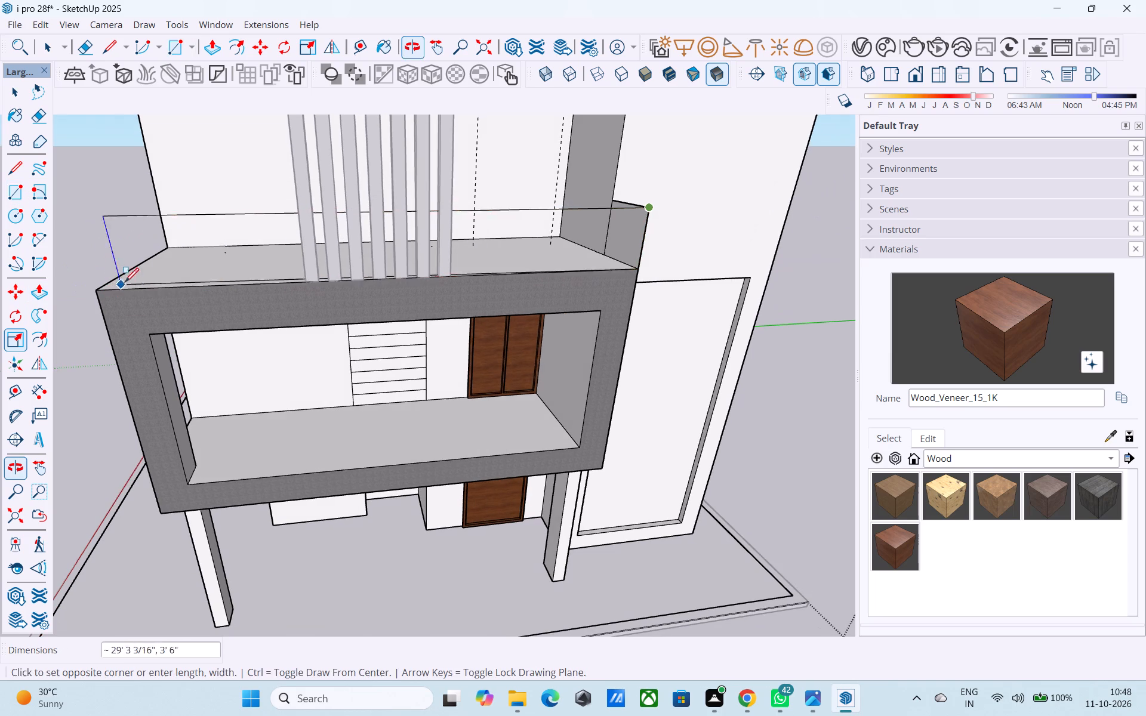
pyautogui.click(453, 279)
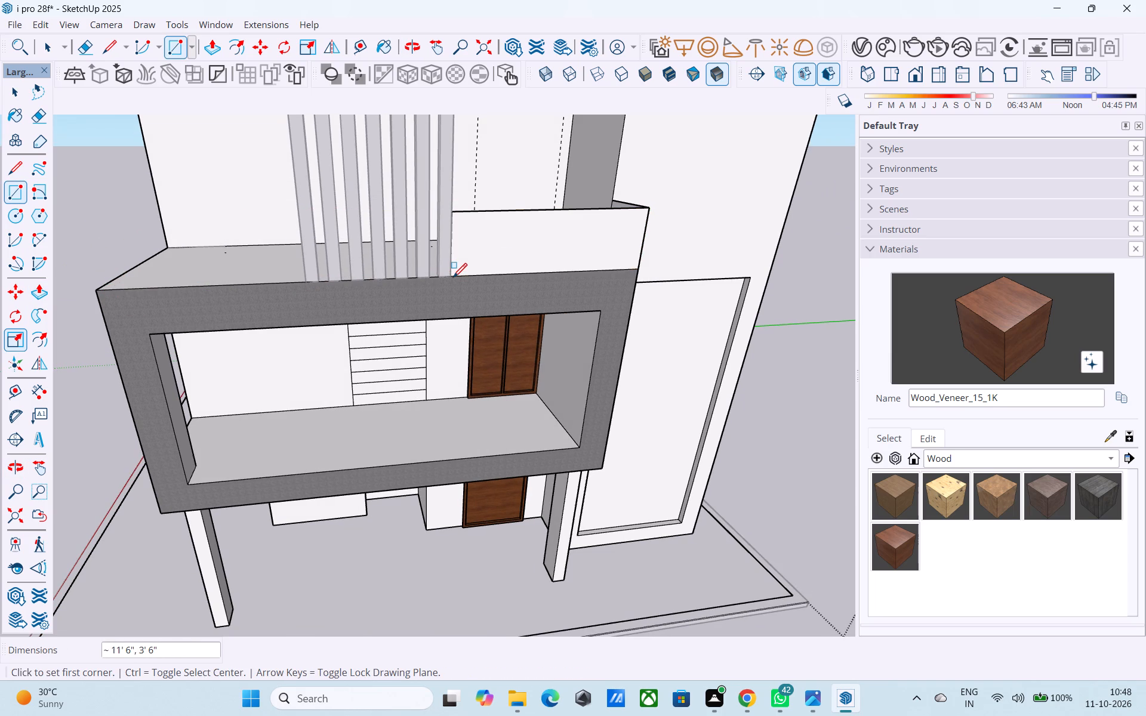
# Draw a matching front railing rectangle about 10' 6" by 3' 6" from the other side of the slats to the balcony roof's far corner.
pyautogui.scroll(-1, 453, 278)
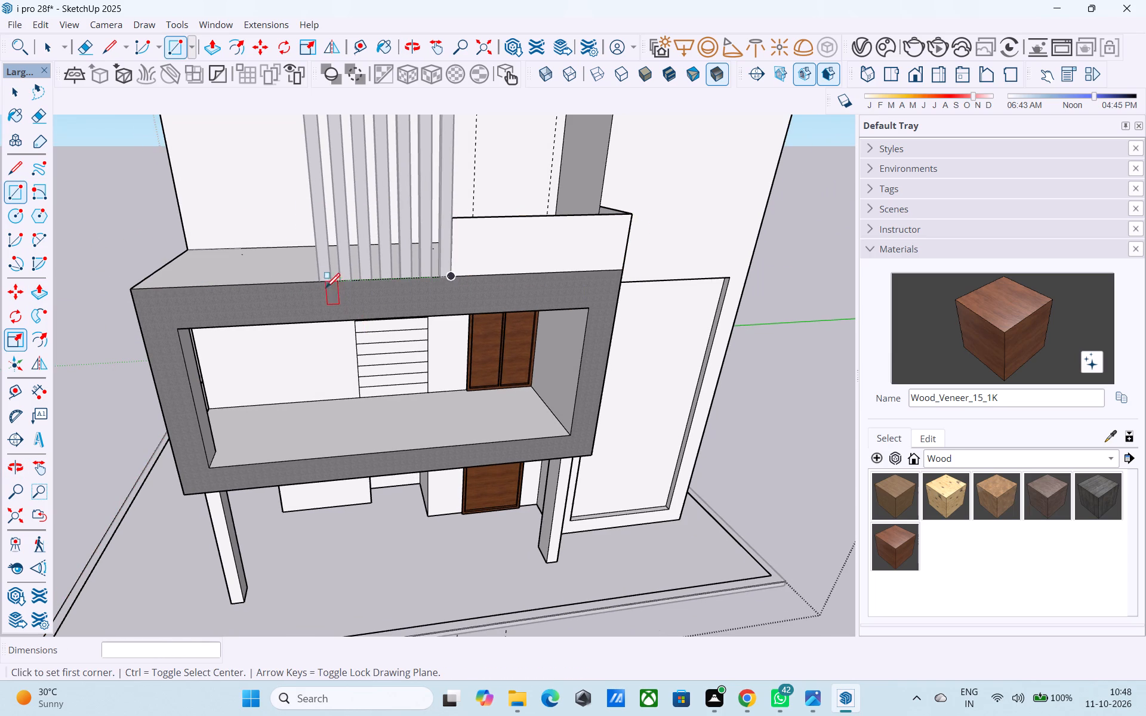
pyautogui.click(319, 284)
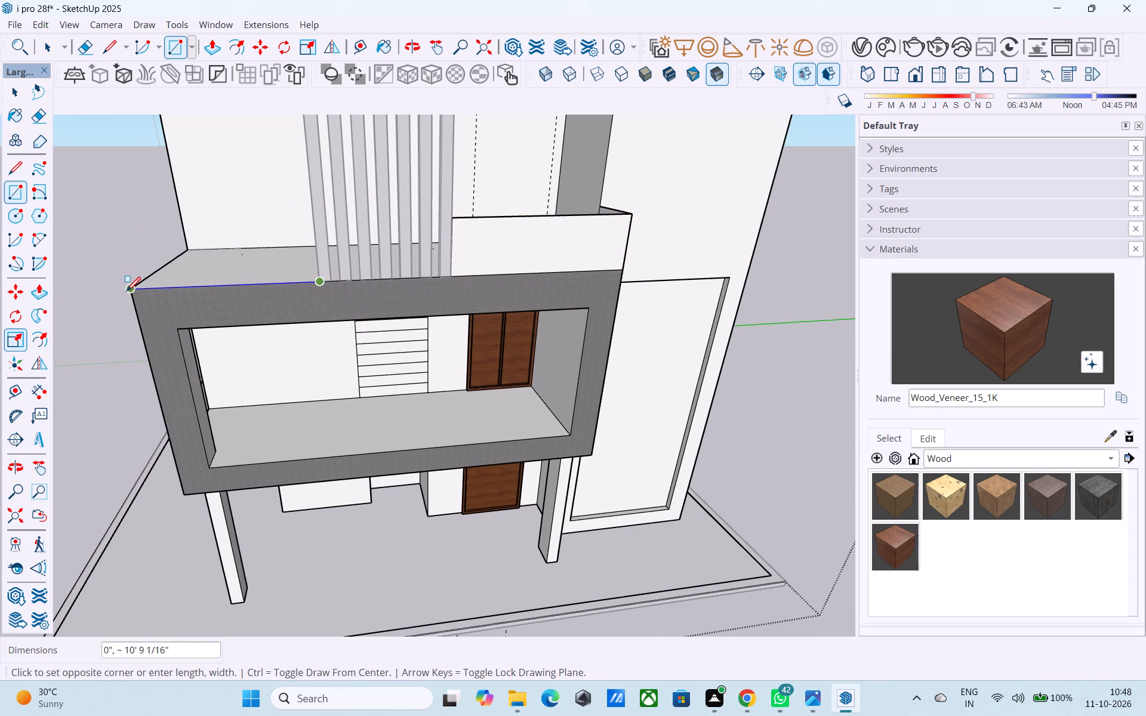
pyautogui.click(309, 225)
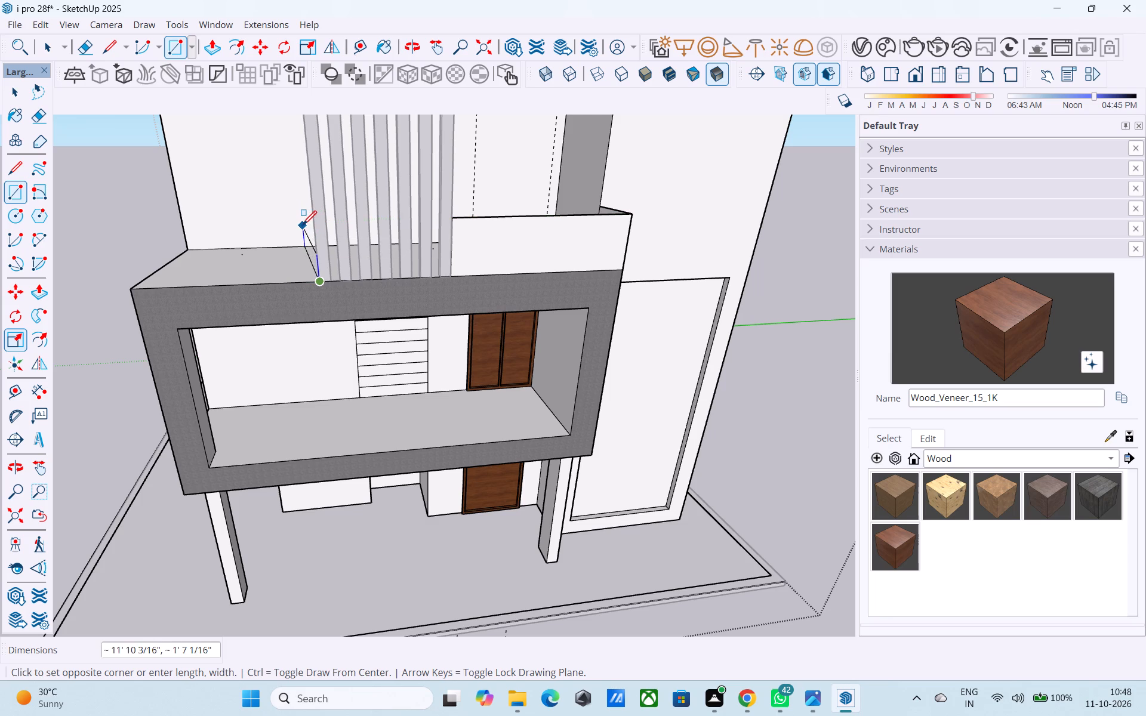
pyautogui.press('r')
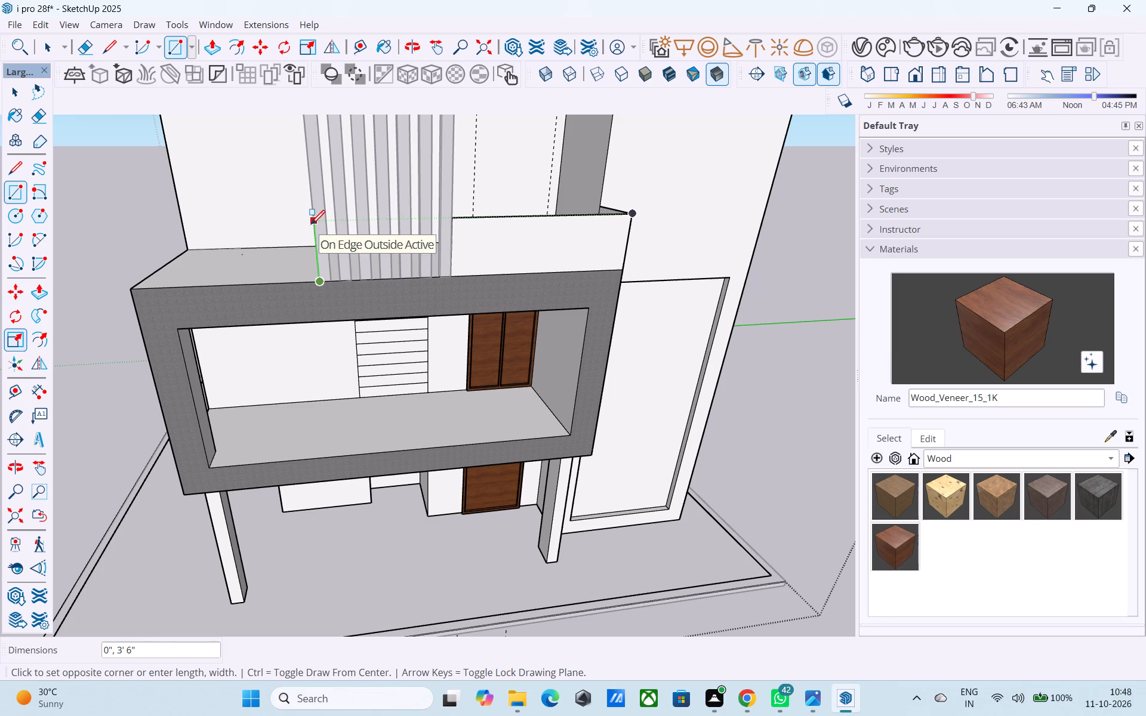
pyautogui.click(312, 225)
pyautogui.click(133, 293)
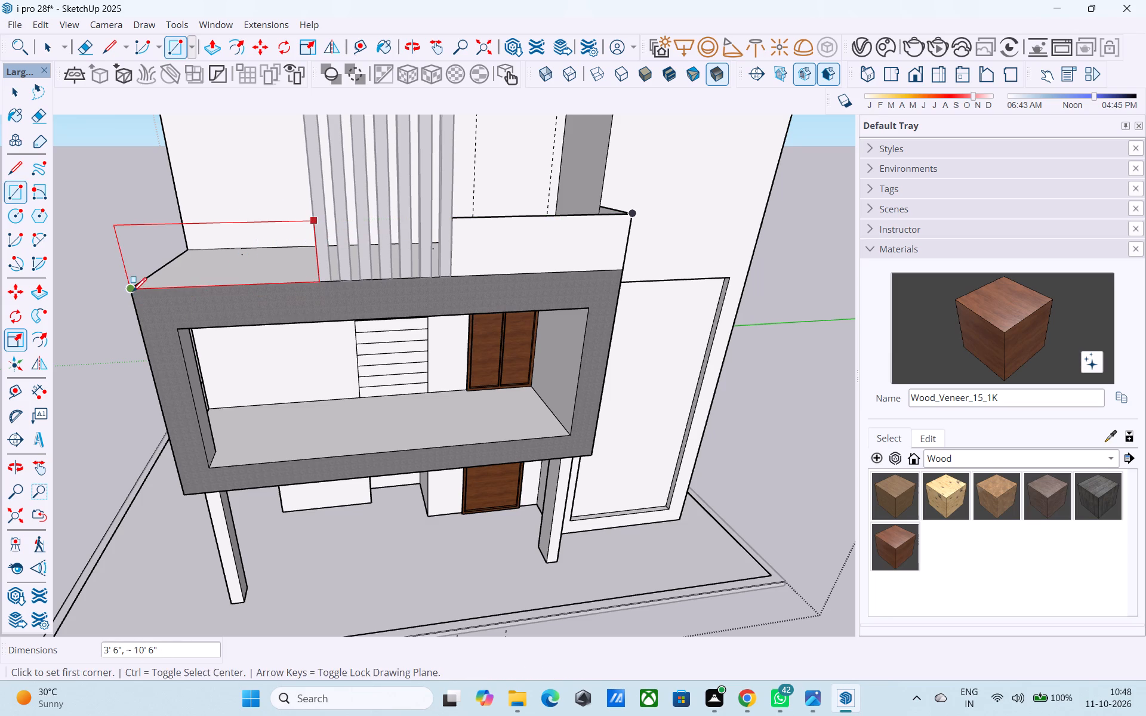
# Draw a 3' 6" high railing rectangle along the balcony roof's open side, from the front corner back to the upper-storey wall.
pyautogui.moveTo(131, 292); pyautogui.dragTo(565, 275, button='middle')
pyautogui.scroll(-6, 591, 268)
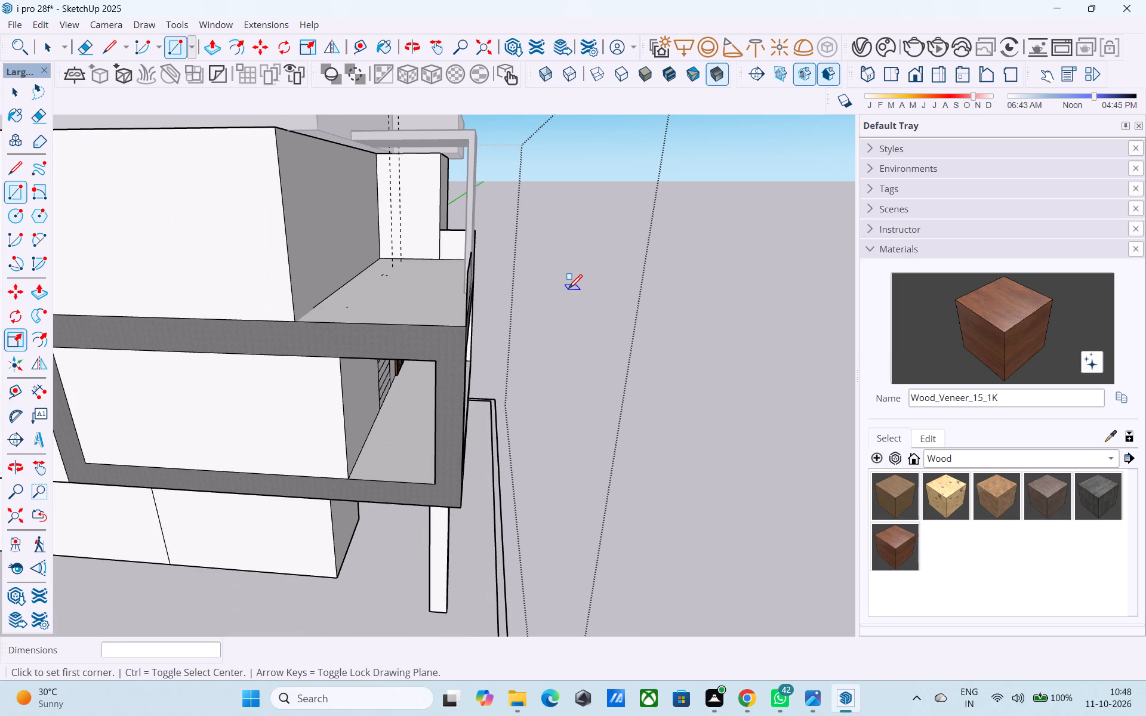
pyautogui.click(466, 278)
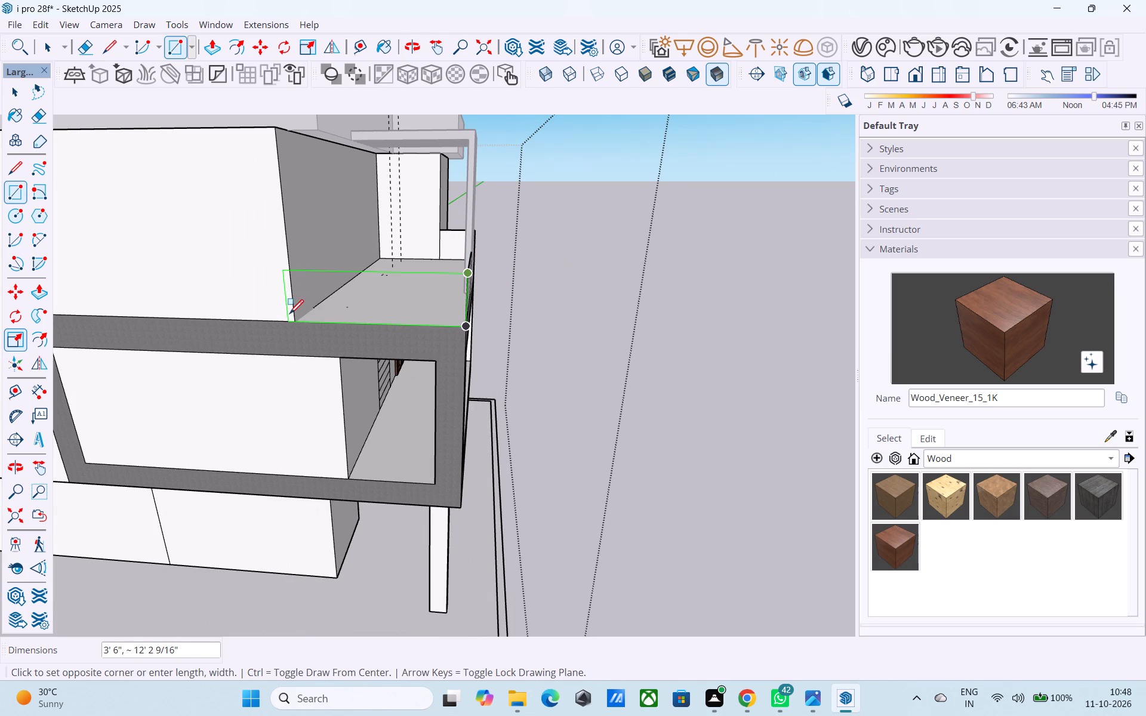
pyautogui.click(292, 315)
# Paint the two front railing panels and the open-side railing panel above the balcony with Glass_Basic_01.
pyautogui.moveTo(501, 307); pyautogui.dragTo(199, 326, button='middle')
pyautogui.scroll(-3, 218, 325)
pyautogui.moveTo(369, 327); pyautogui.dragTo(365, 328, button='middle')
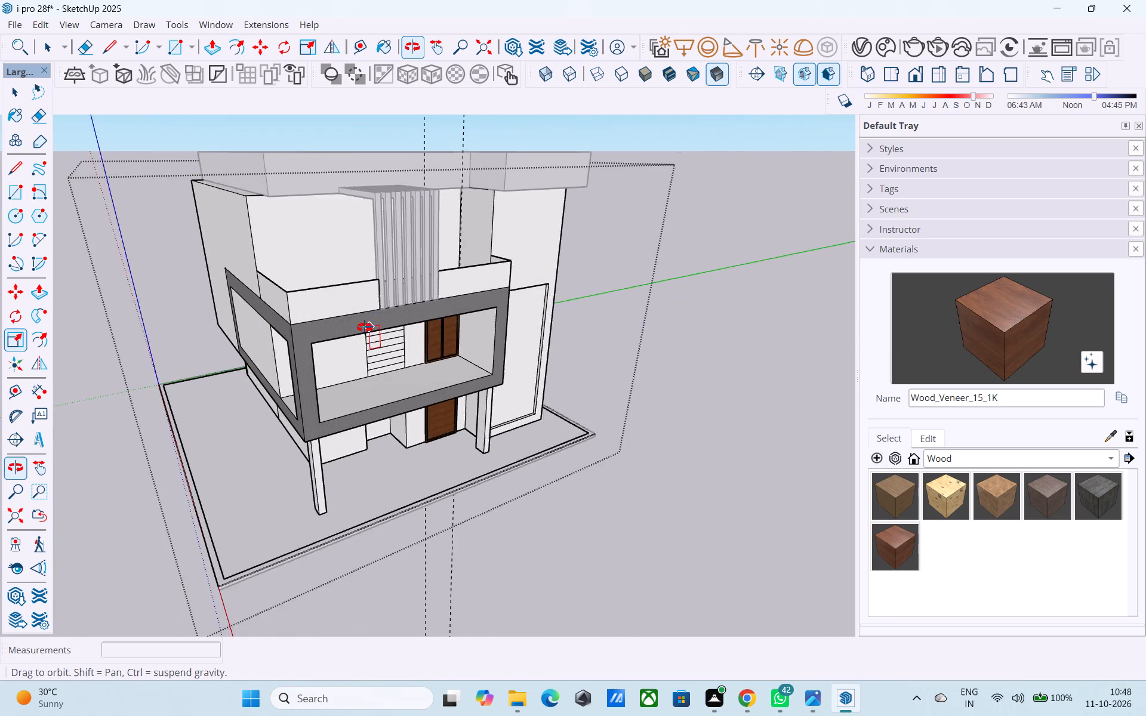
pyautogui.moveTo(365, 328); pyautogui.dragTo(251, 335, button='middle')
pyautogui.scroll(3, 257, 331)
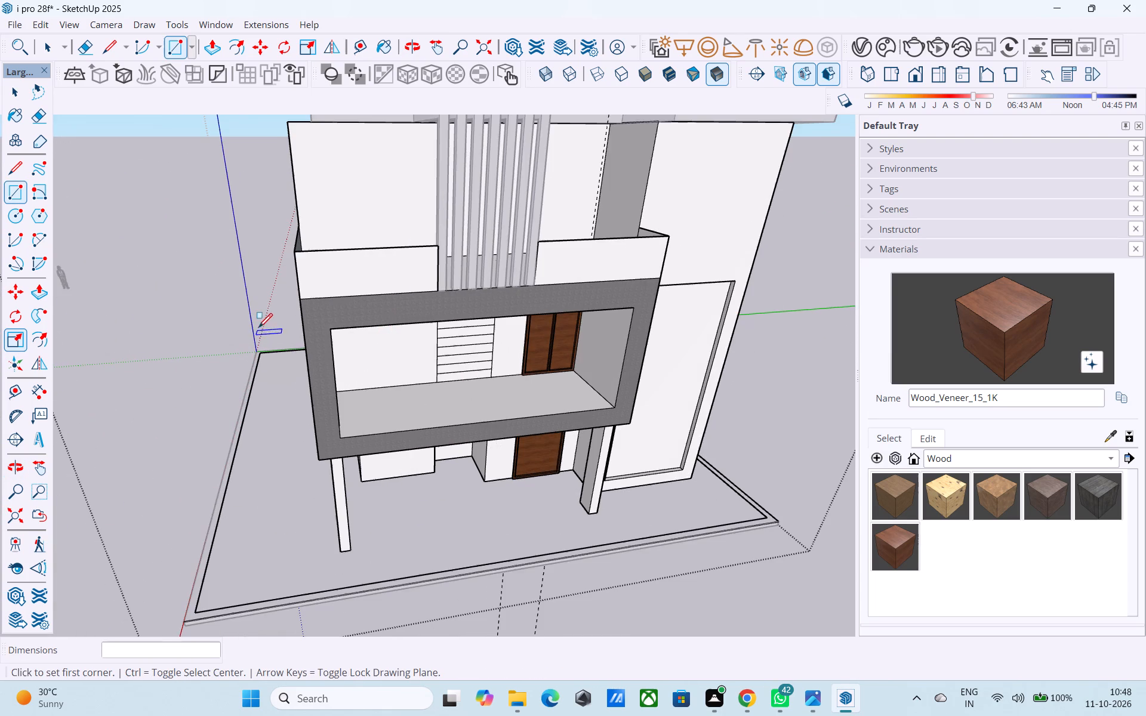
pyautogui.click(966, 453)
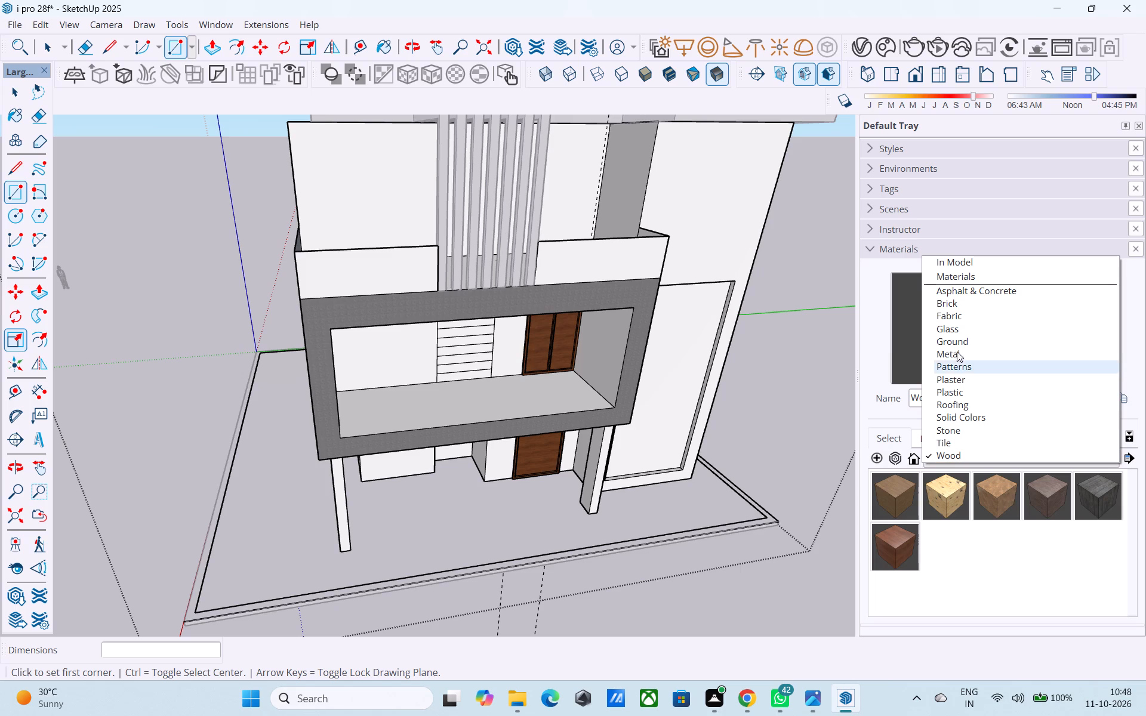
pyautogui.click(954, 332)
pyautogui.moveTo(895, 493); pyautogui.dragTo(895, 501)
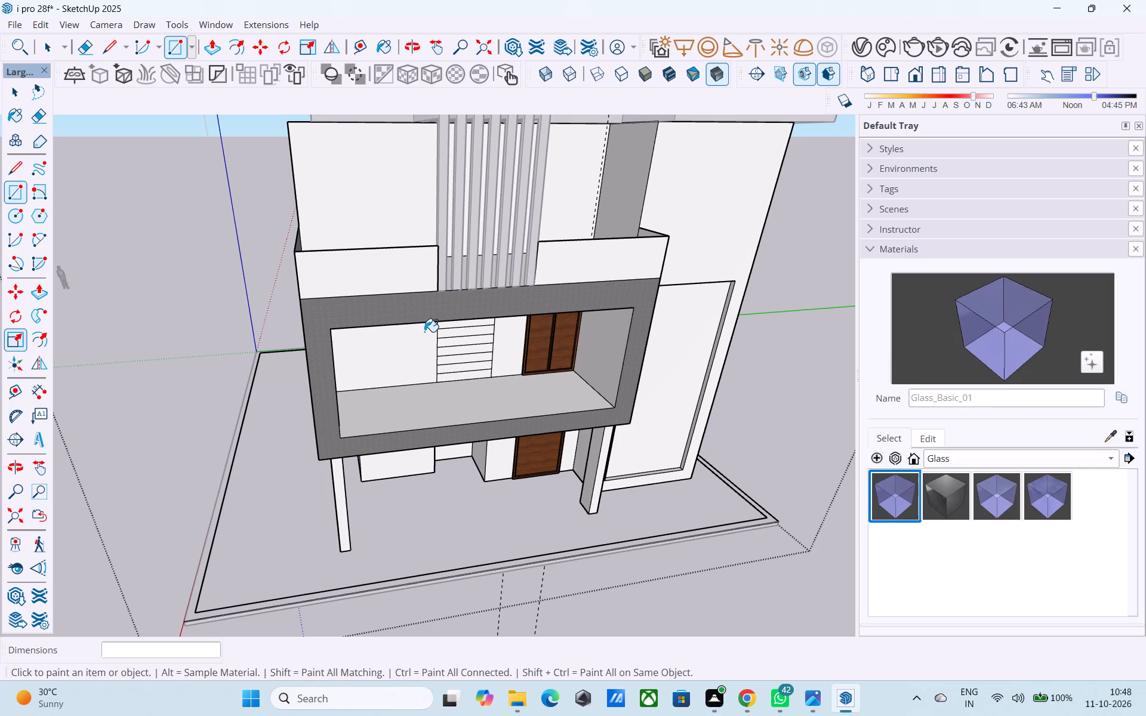
pyautogui.click(377, 273)
pyautogui.click(569, 263)
pyautogui.moveTo(456, 290); pyautogui.dragTo(603, 255, button='middle')
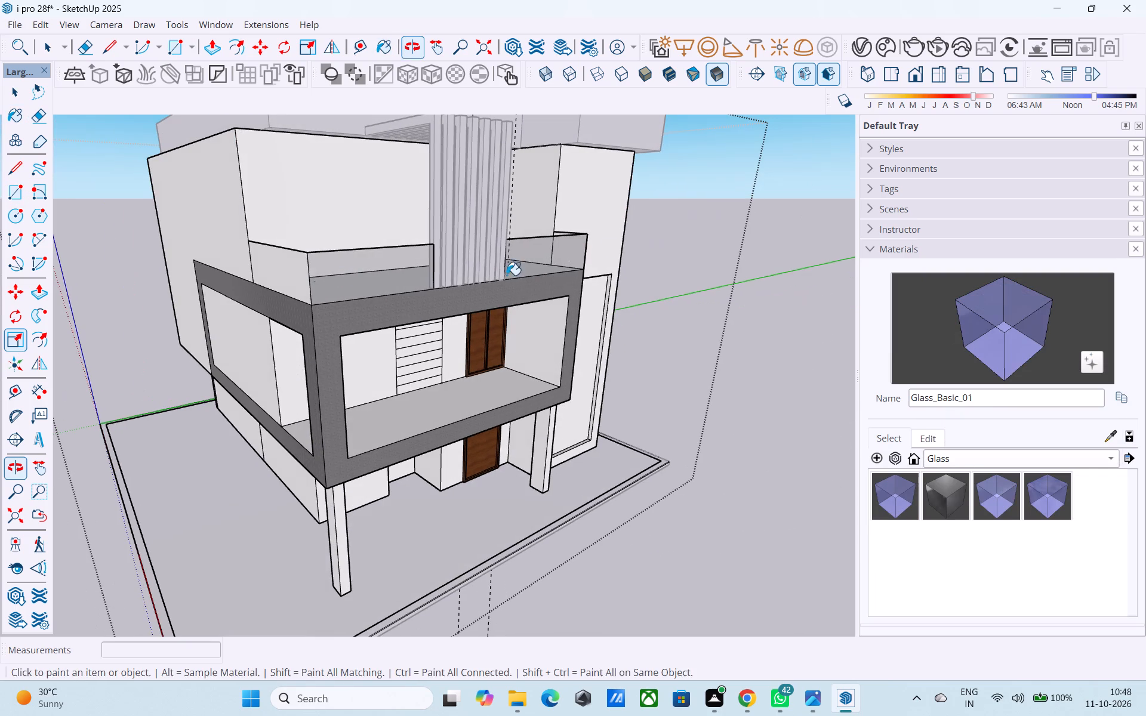
pyautogui.click(300, 272)
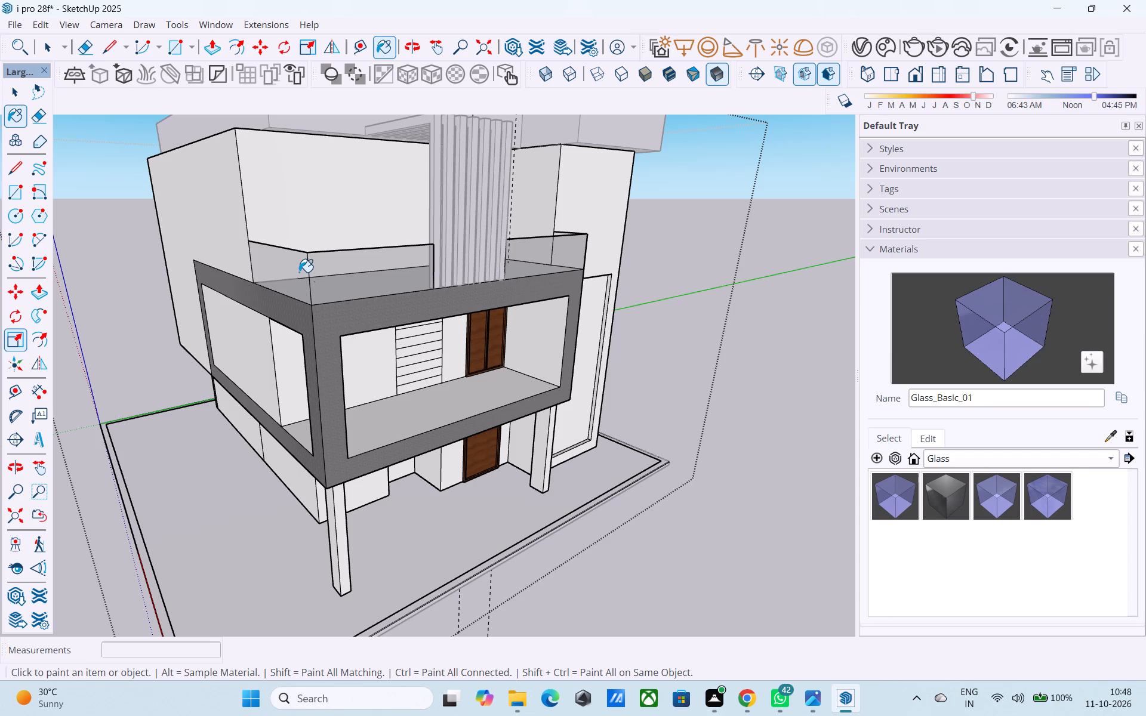
pyautogui.press('space')
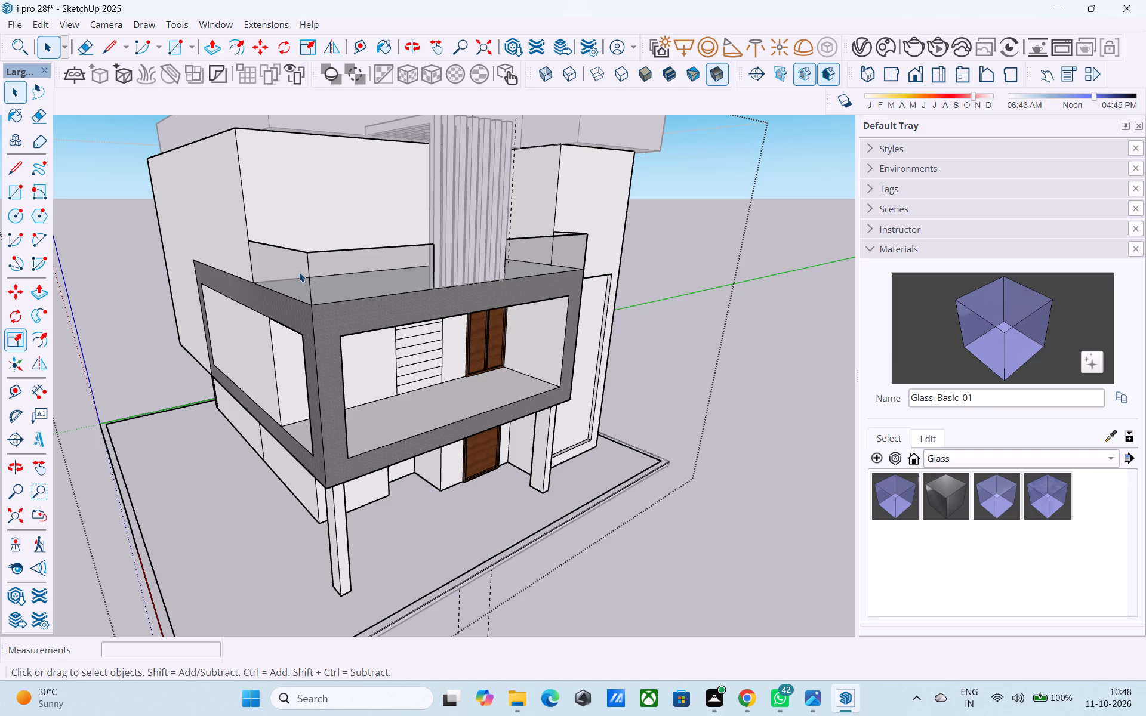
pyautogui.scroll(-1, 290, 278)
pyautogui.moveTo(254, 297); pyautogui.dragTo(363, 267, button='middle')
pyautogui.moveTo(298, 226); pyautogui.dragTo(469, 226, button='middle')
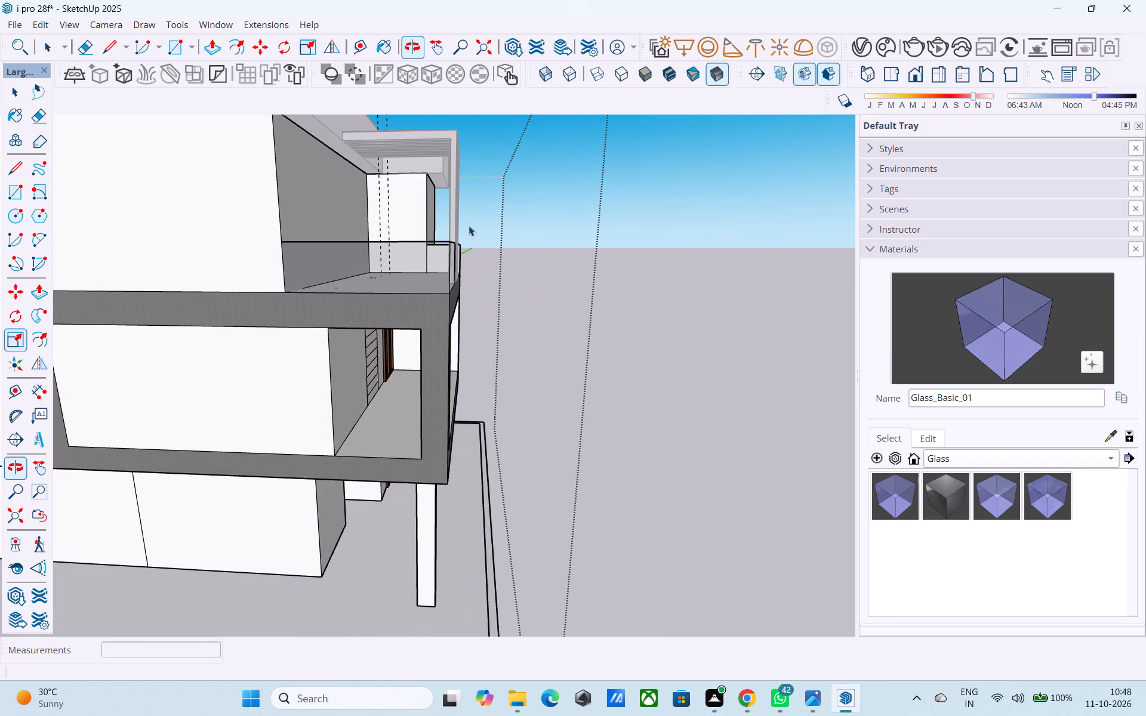
# Draw a 2' line in from the wall corner at the glass railing's top, and a 4' by 4' window square from its end on the upper-storey side wall.
pyautogui.scroll(-1, 335, 247)
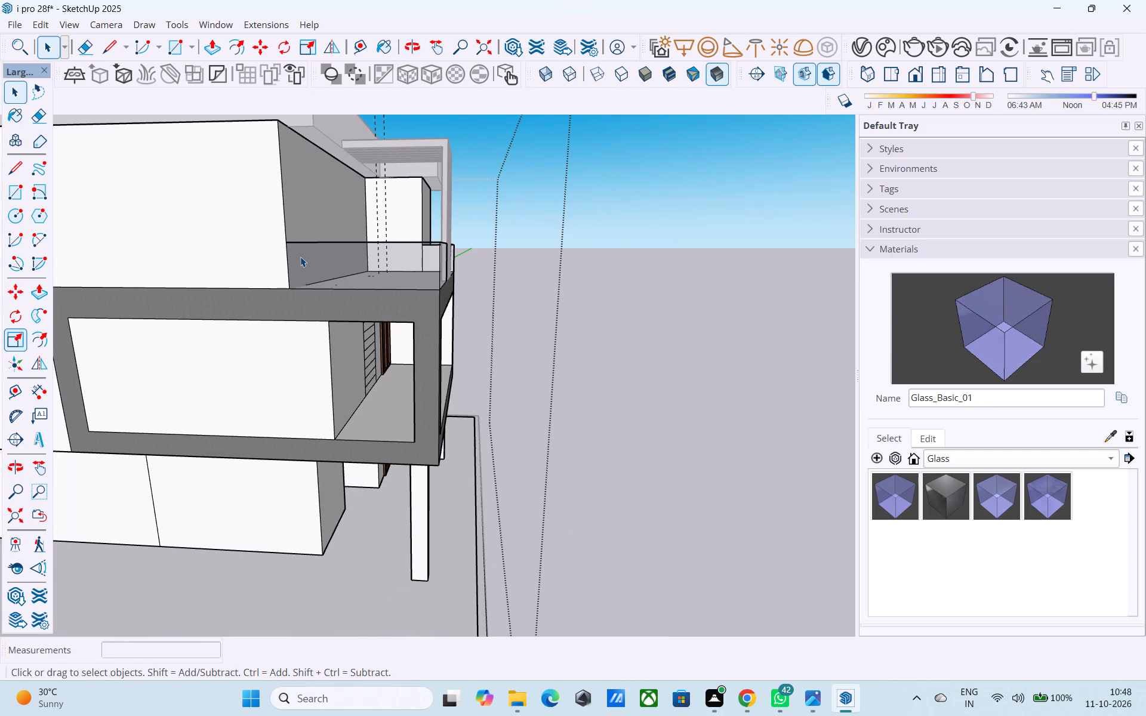
pyautogui.press('r')
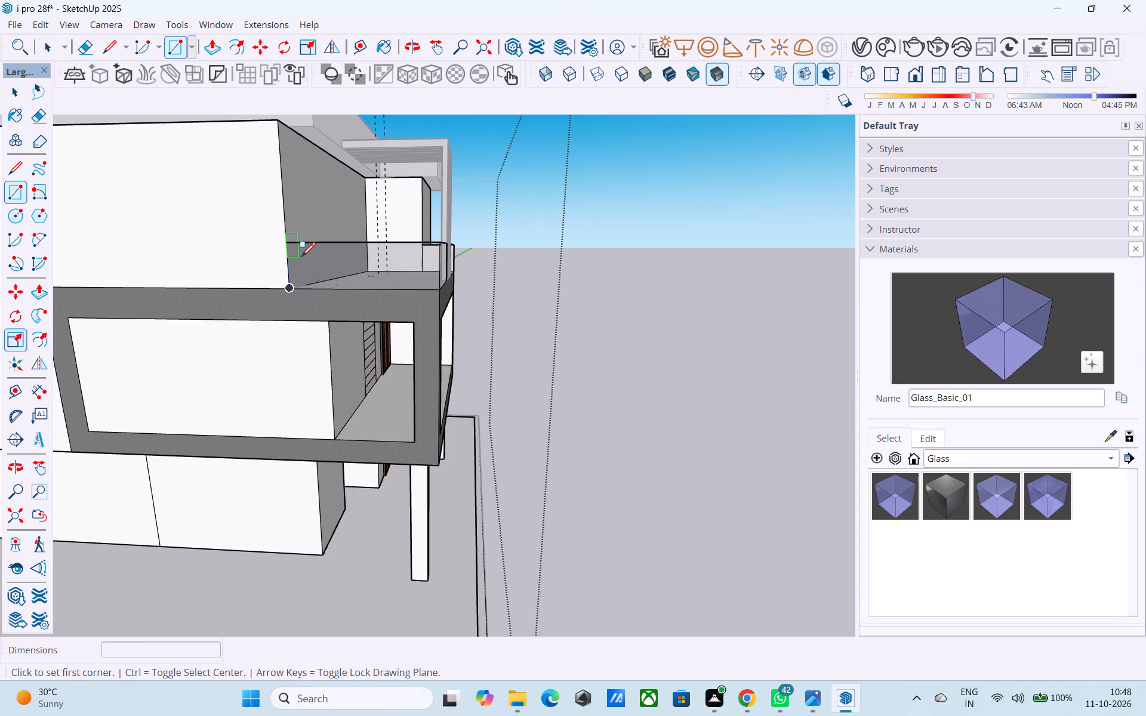
pyautogui.press('l')
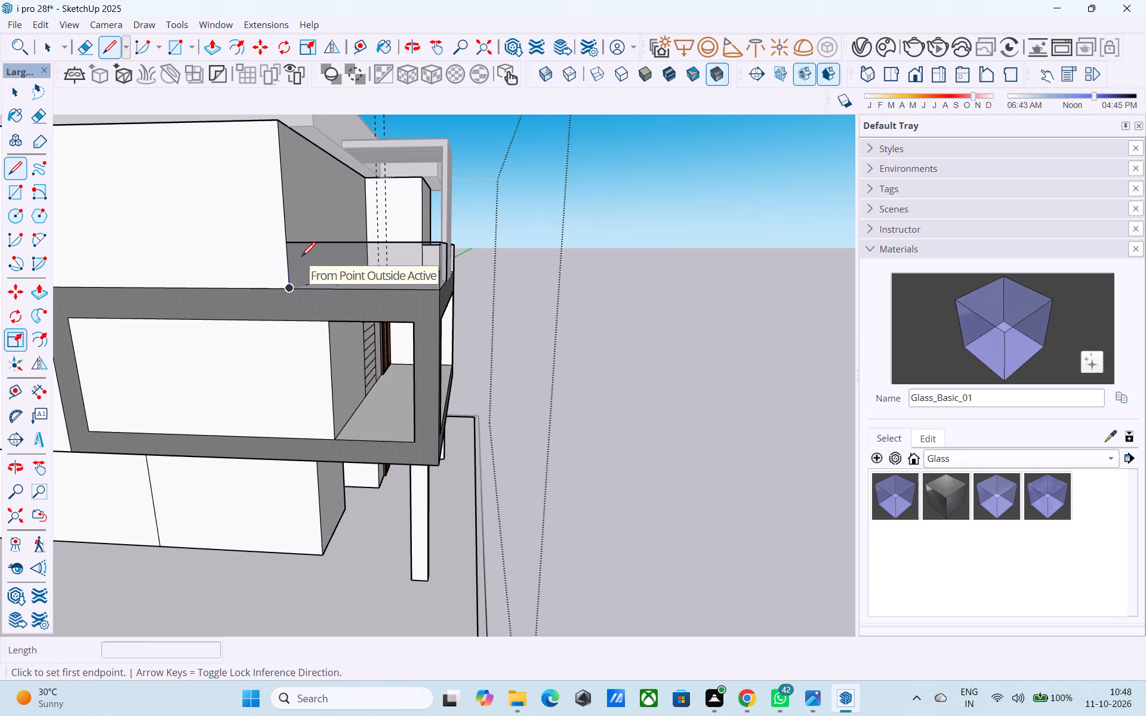
pyautogui.moveTo(286, 245); pyautogui.dragTo(273, 245)
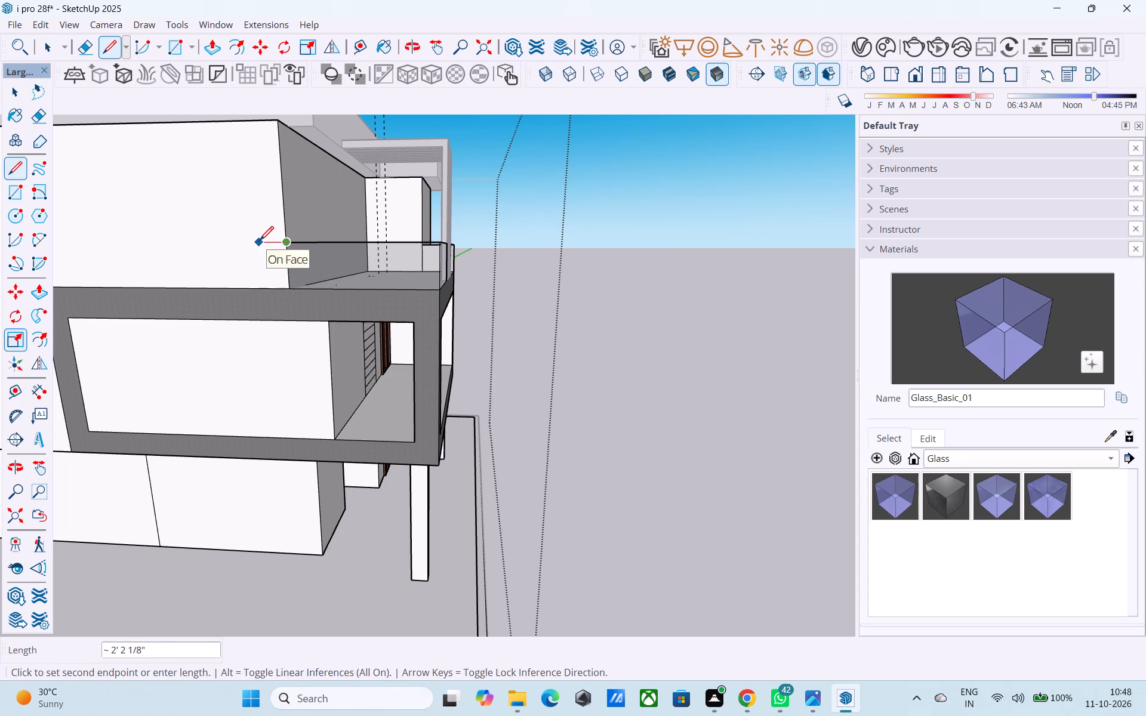
pyautogui.write("2'")
pyautogui.press('Return')
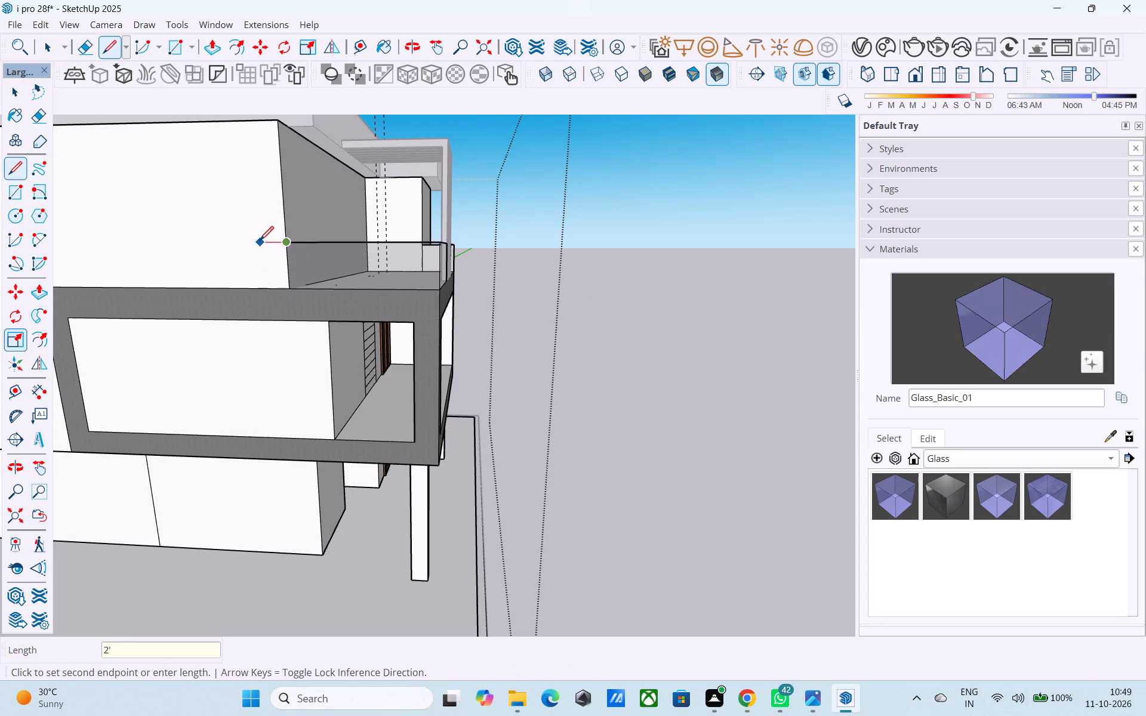
pyautogui.press('r')
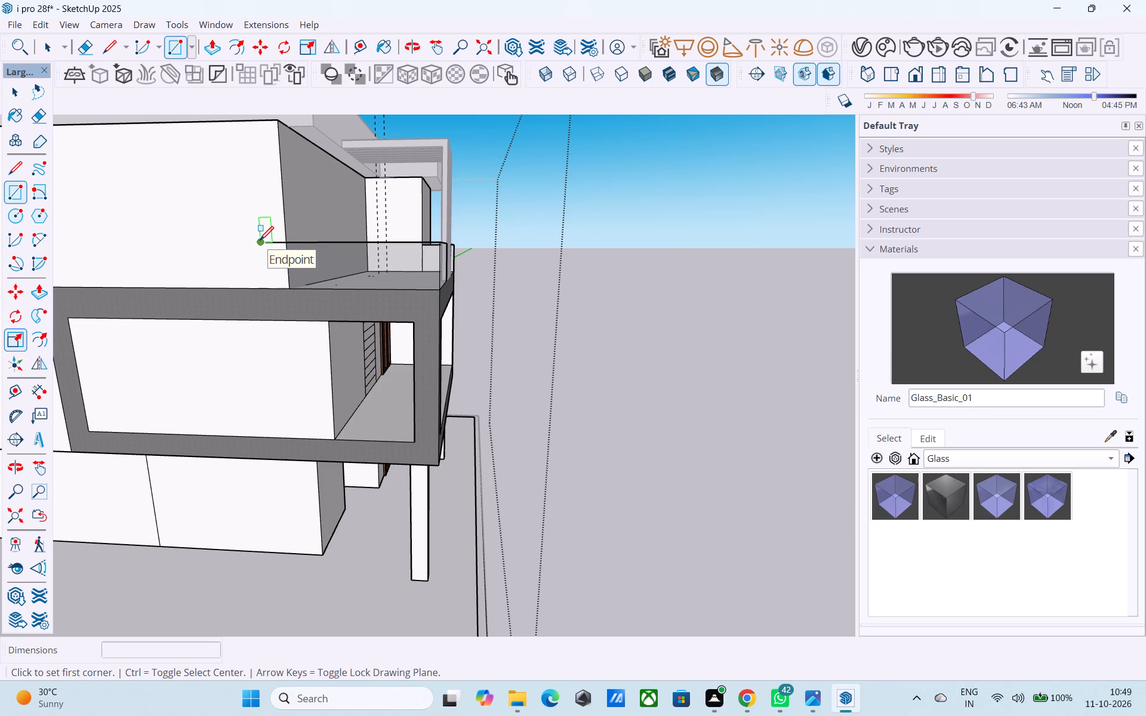
pyautogui.click(260, 242)
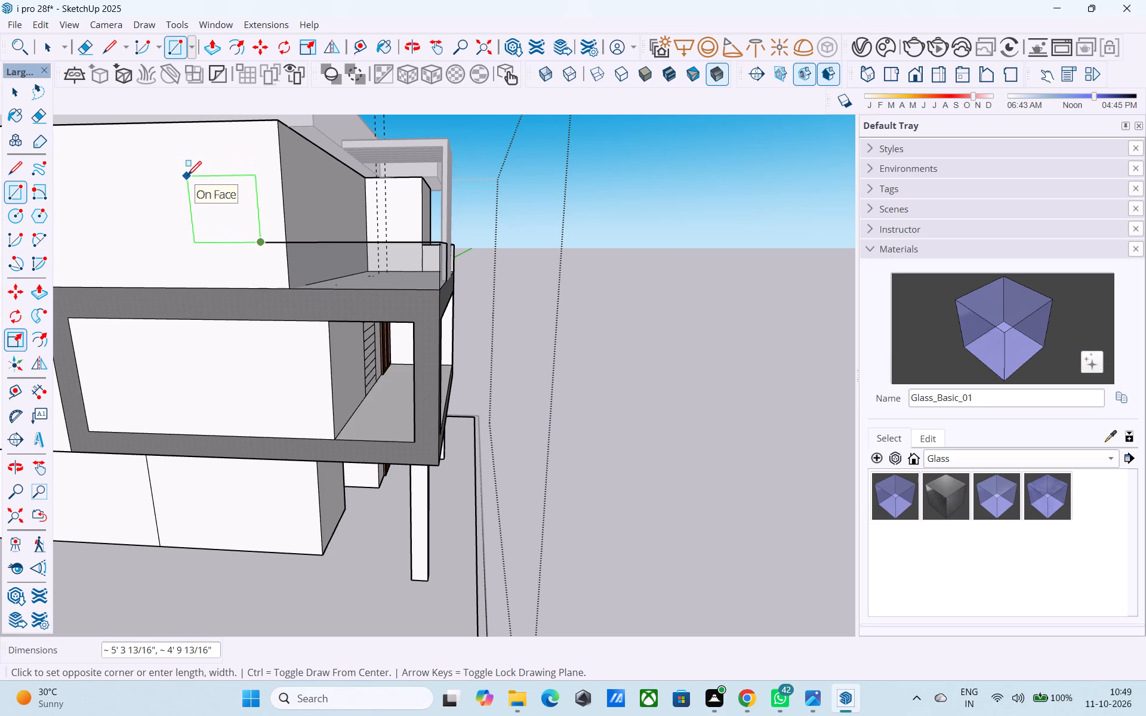
pyautogui.write("4',4'")
pyautogui.press('Return')
pyautogui.press('space')
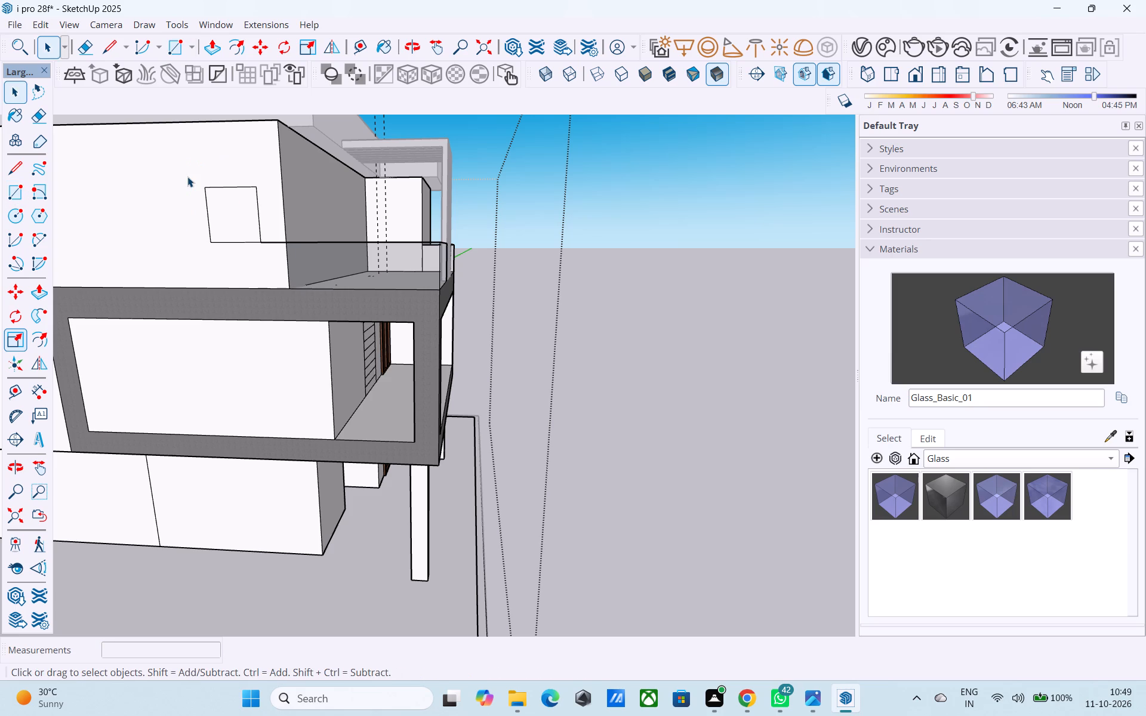
# Offset the new window square's outline inward by 2" to form its frame.
pyautogui.click(217, 212)
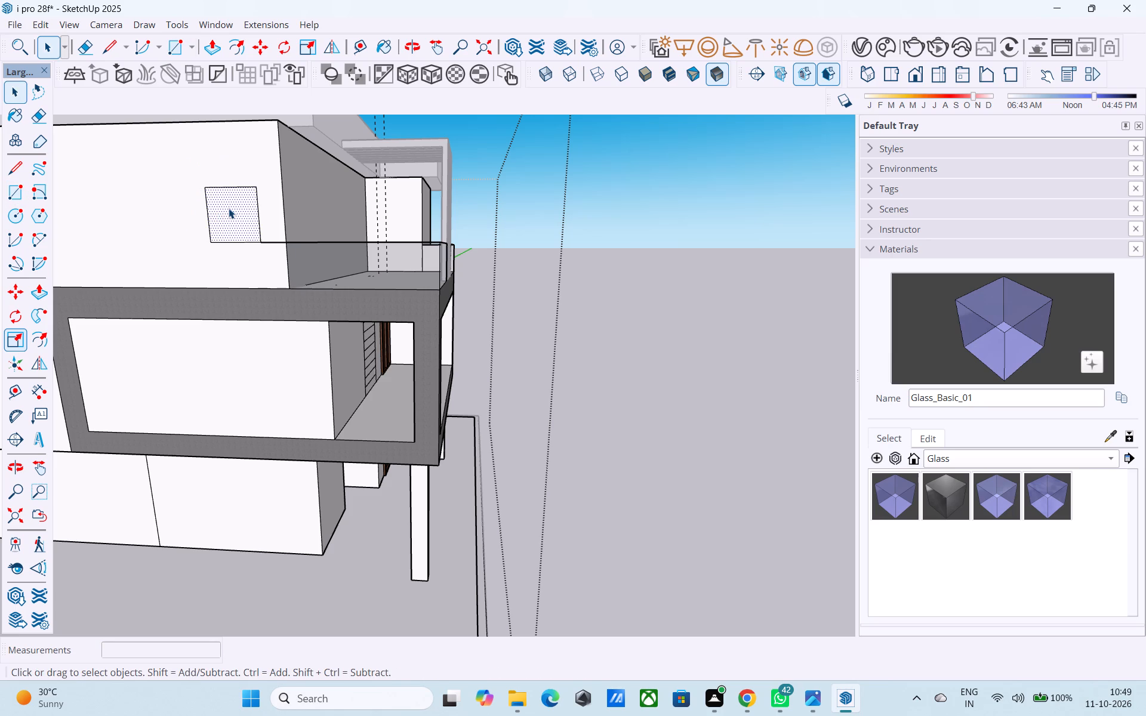
pyautogui.press('f')
pyautogui.click(216, 206)
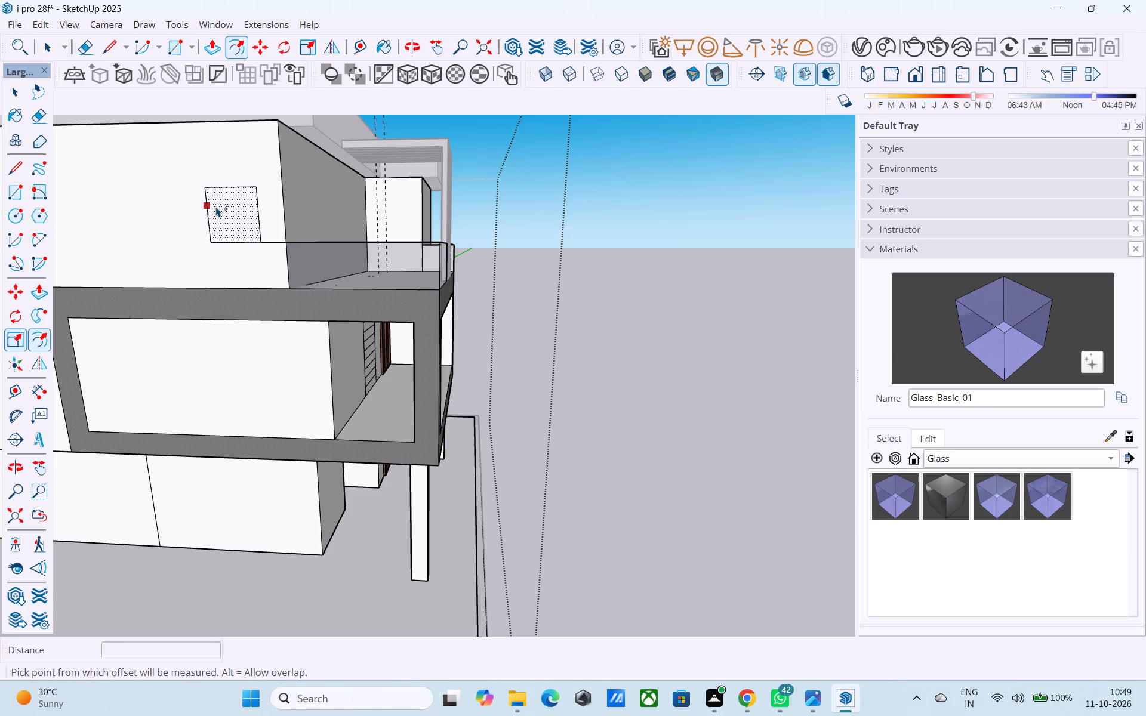
pyautogui.write('2"')
pyautogui.press('Return')
pyautogui.press('space')
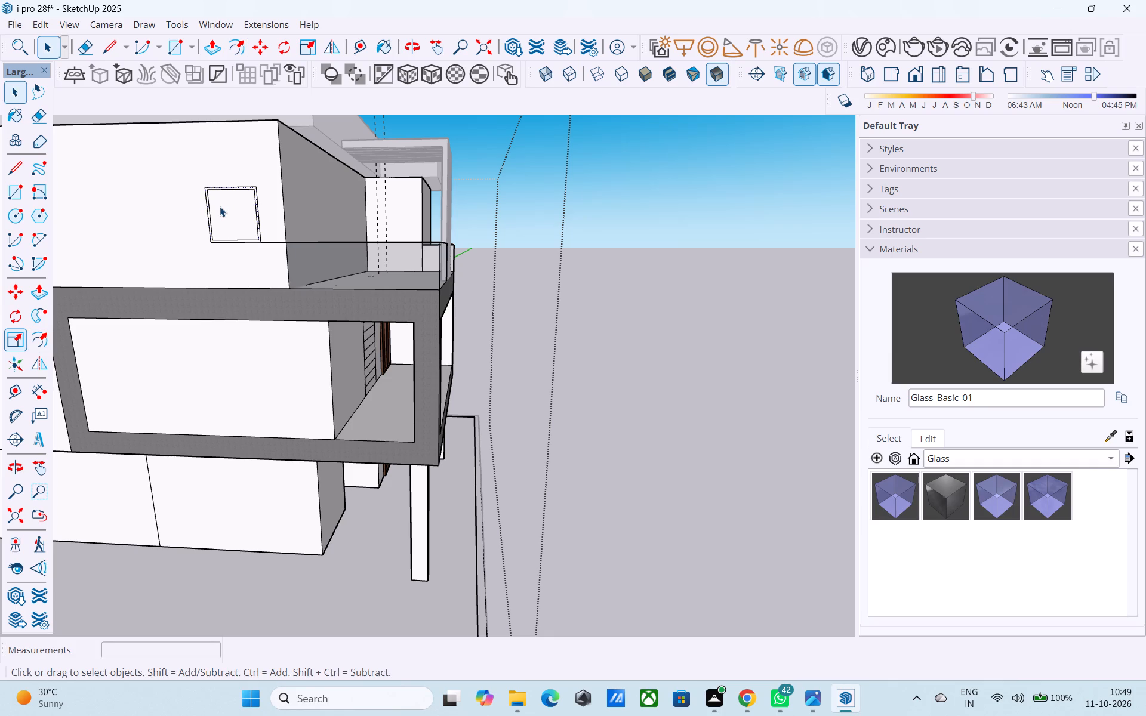
# Paint the side wall panel inside the balcony frame, the upper-storey side wall and the window's inner face with ThomThom - Waistcoat2.
pyautogui.scroll(-6, 340, 231)
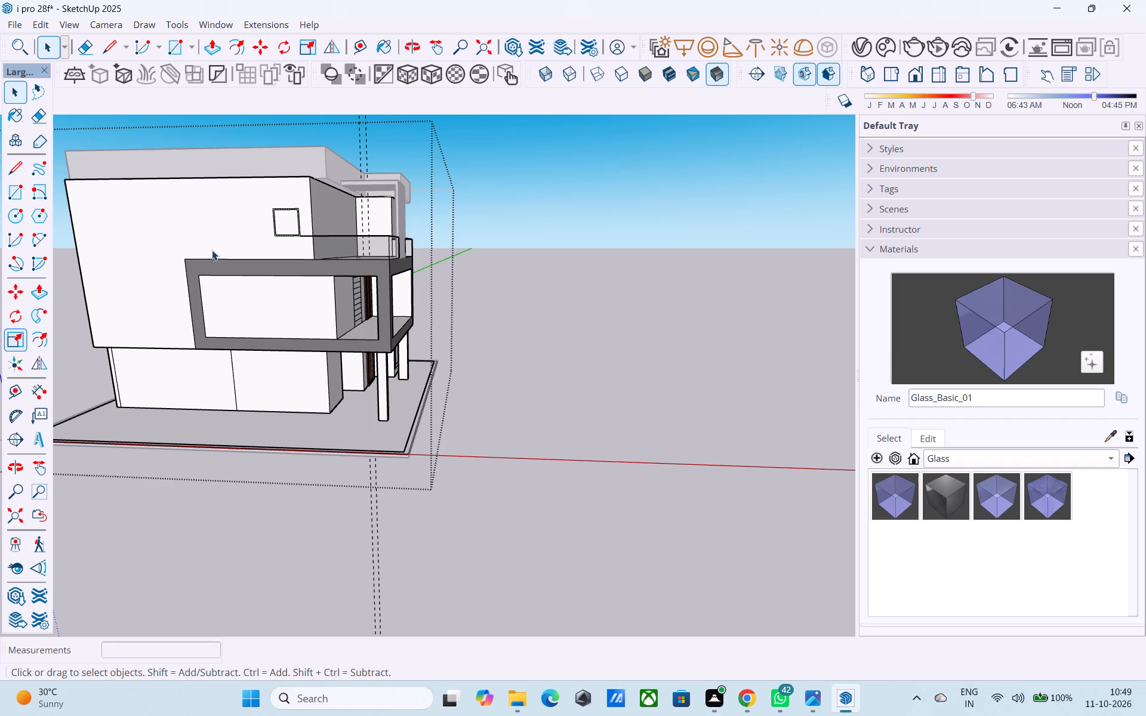
pyautogui.moveTo(211, 251); pyautogui.dragTo(226, 251, button='middle')
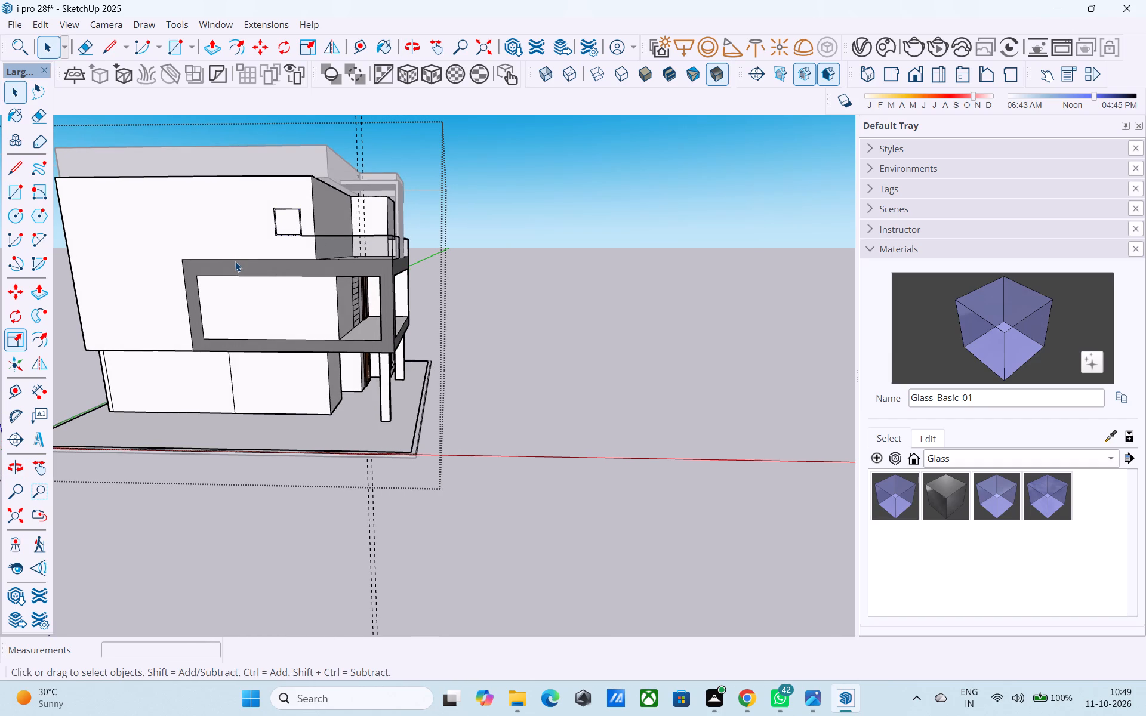
pyautogui.click(963, 458)
pyautogui.click(958, 390)
pyautogui.scroll(-4, 991, 487)
pyautogui.moveTo(991, 487); pyautogui.dragTo(991, 490, button='middle')
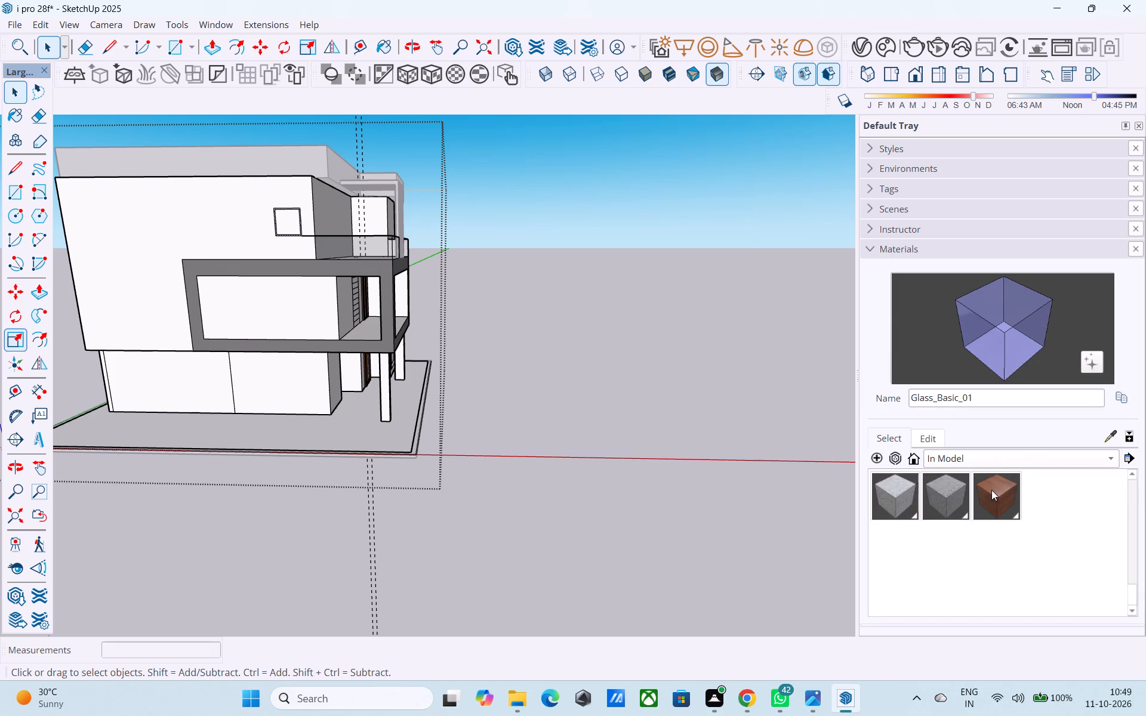
pyautogui.scroll(-2, 991, 490)
pyautogui.moveTo(991, 490); pyautogui.dragTo(990, 493, button='middle')
pyautogui.scroll(1, 990, 489)
pyautogui.click(939, 551)
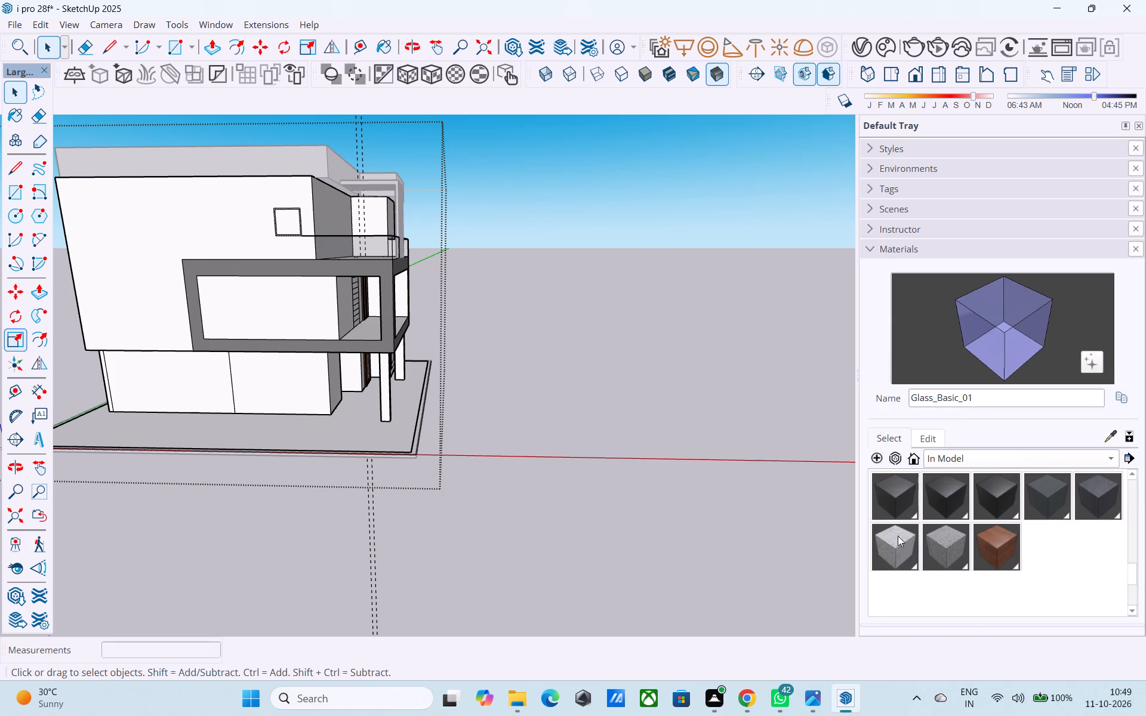
pyautogui.click(271, 304)
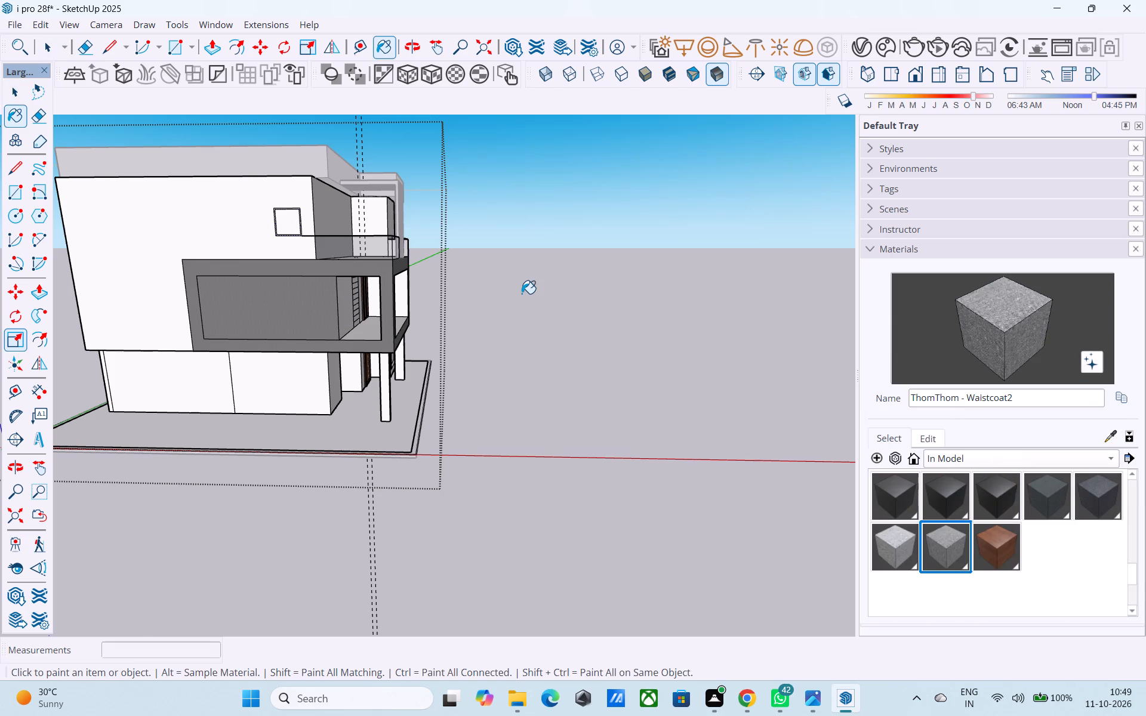
pyautogui.scroll(-2, 522, 294)
pyautogui.click(217, 249)
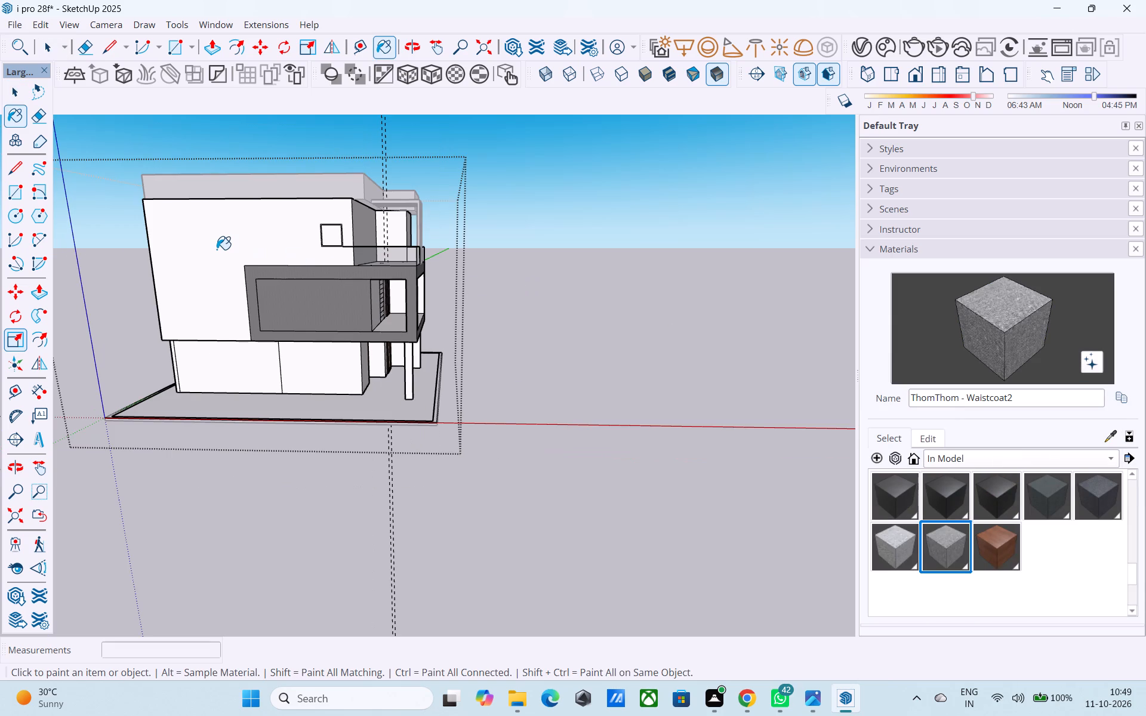
pyautogui.scroll(4, 323, 240)
pyautogui.click(333, 230)
pyautogui.press('space')
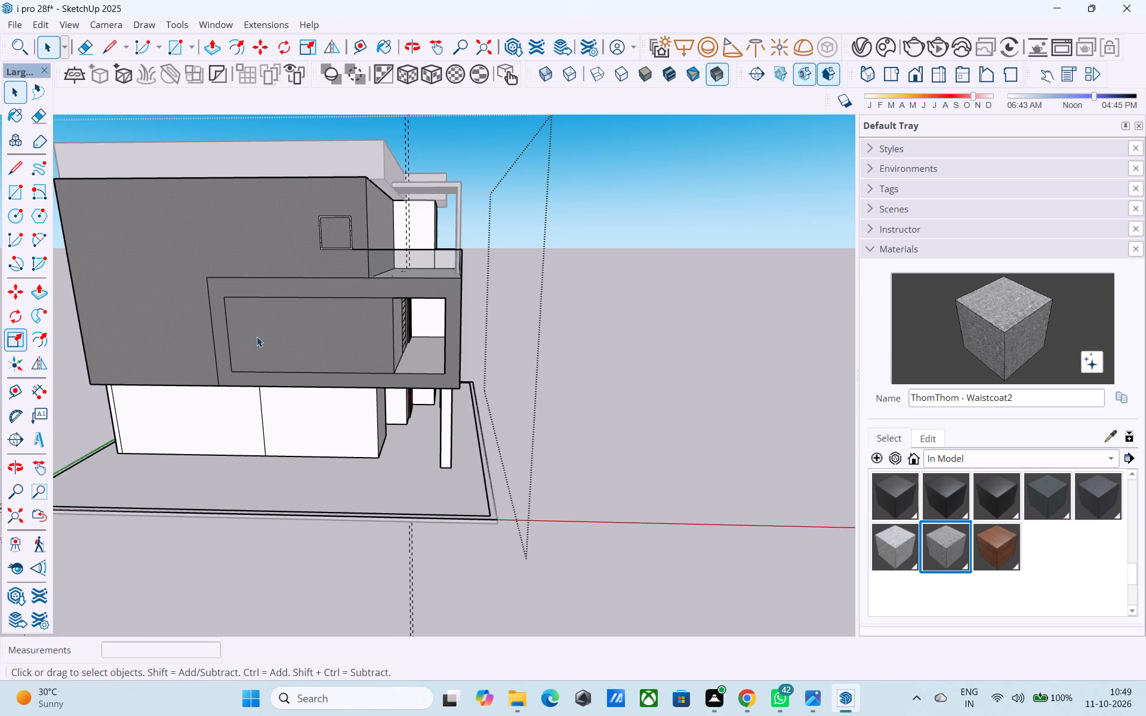
# Copy the vertical corner edge beside the balcony's side opening 1' along the adjoining white balcony wall.
pyautogui.moveTo(261, 339); pyautogui.dragTo(148, 331, button='middle')
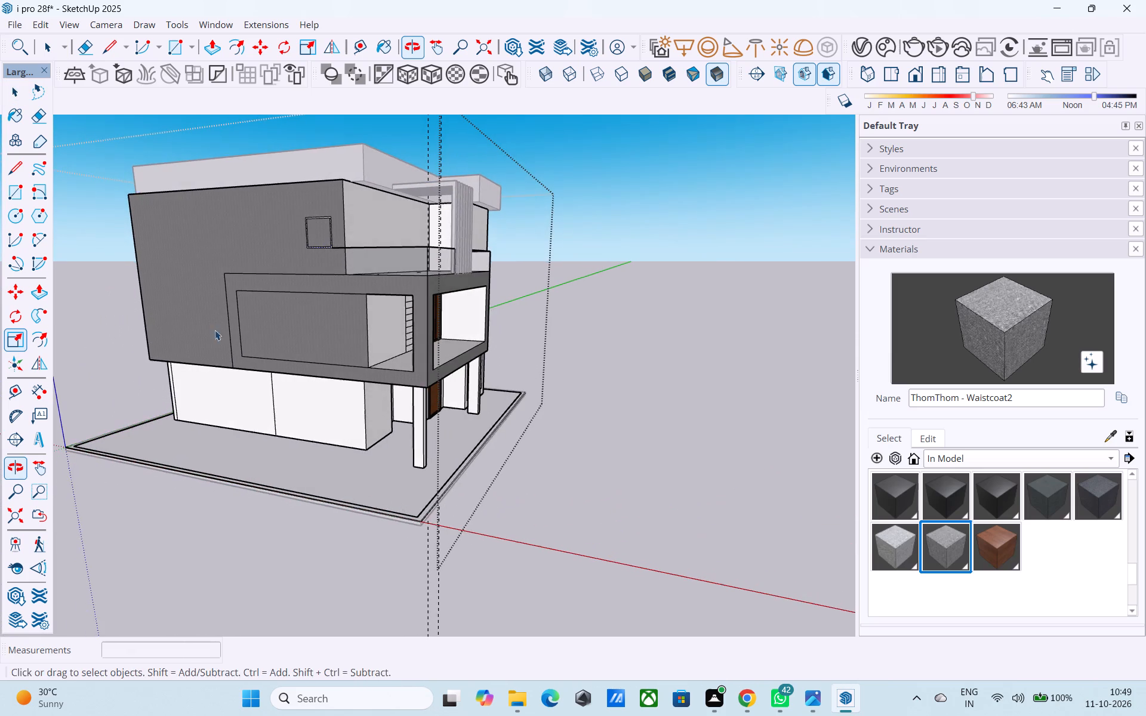
pyautogui.moveTo(377, 330); pyautogui.dragTo(283, 332, button='middle')
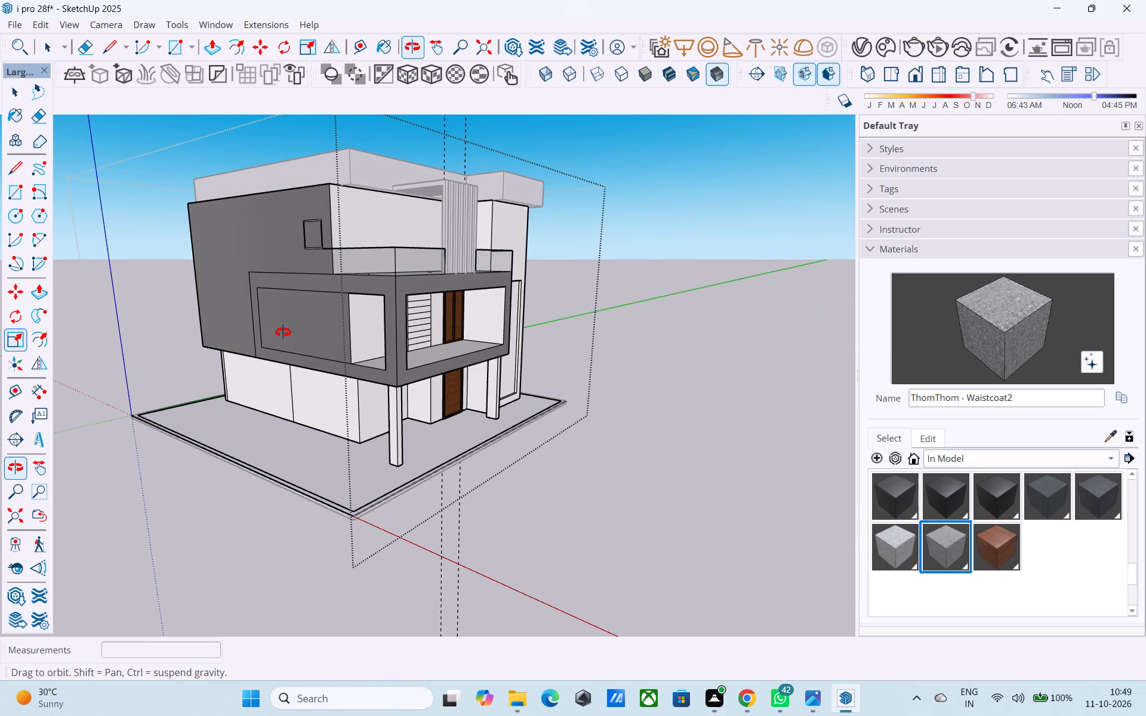
pyautogui.moveTo(283, 332); pyautogui.dragTo(473, 359, button='middle')
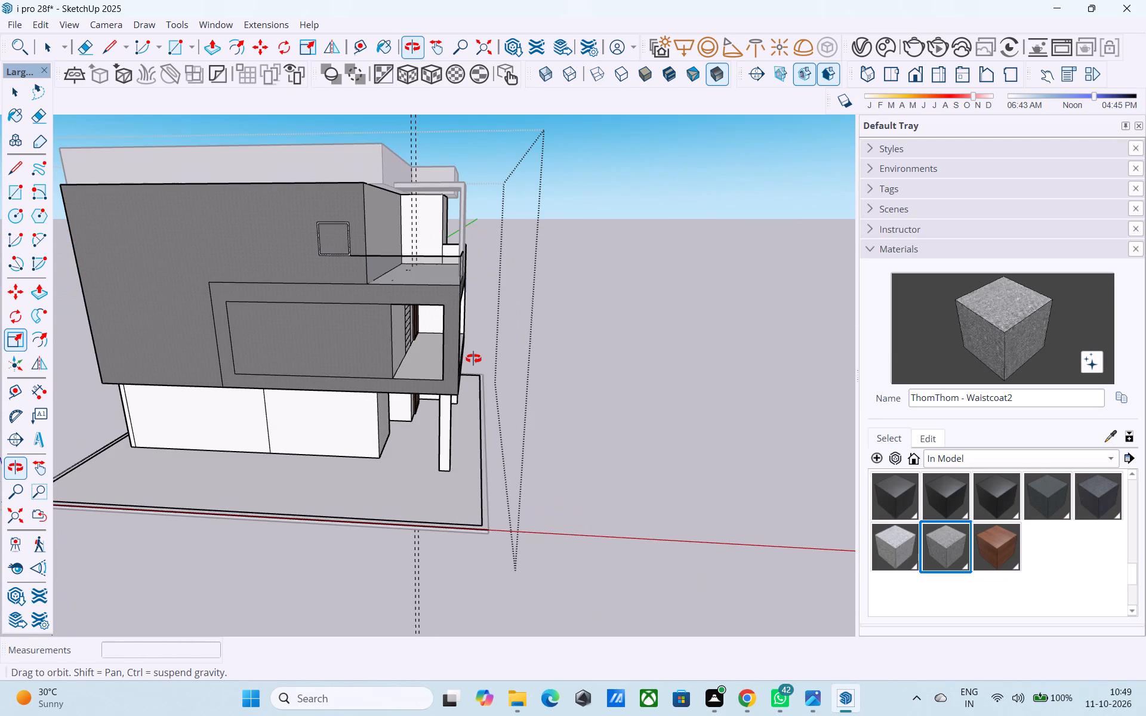
pyautogui.moveTo(473, 359); pyautogui.dragTo(483, 364, button='middle')
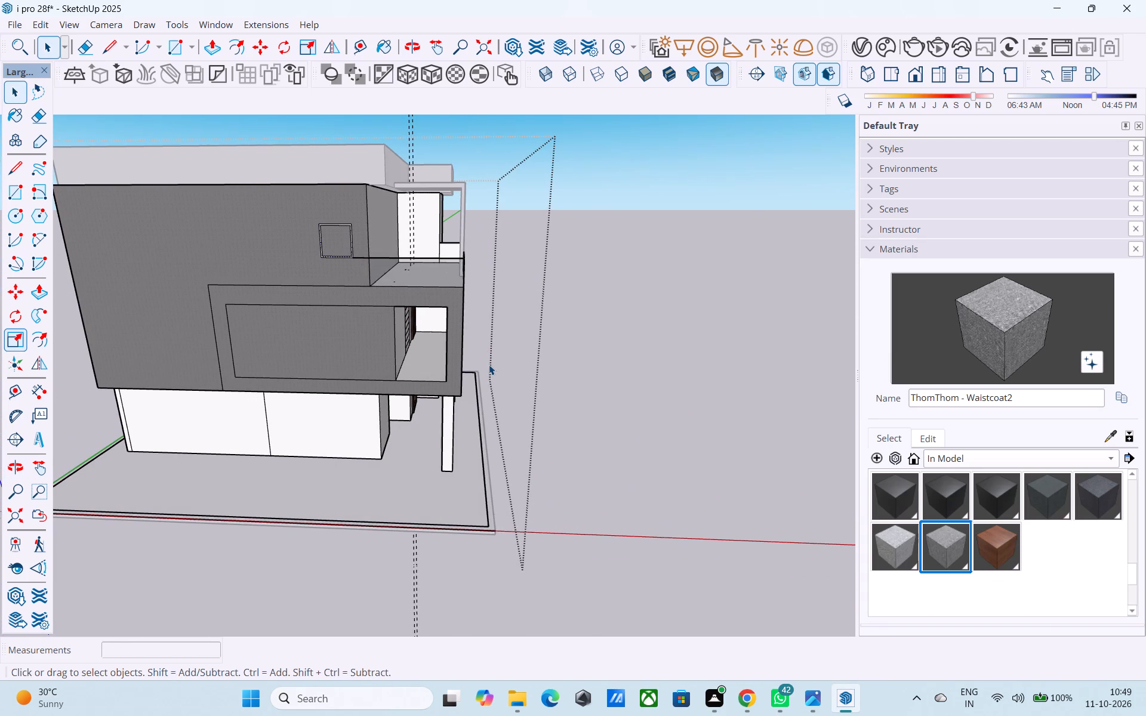
pyautogui.moveTo(572, 484); pyautogui.dragTo(657, 428, button='middle')
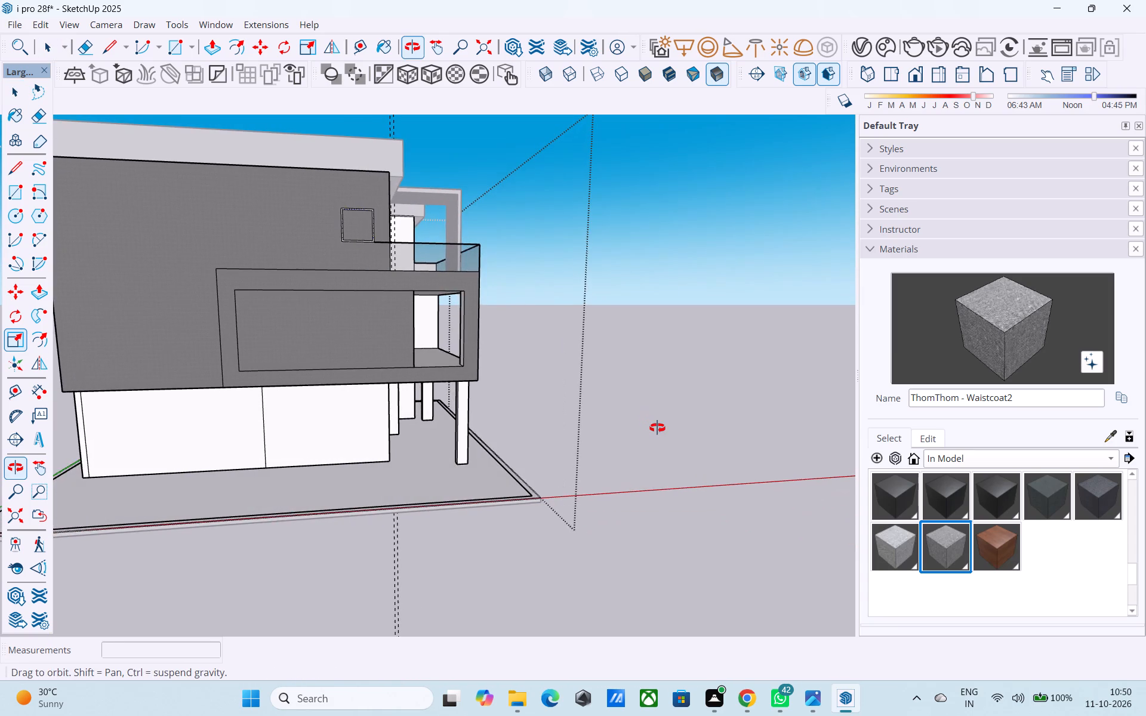
pyautogui.moveTo(657, 428); pyautogui.dragTo(372, 326, button='middle')
pyautogui.moveTo(371, 326); pyautogui.dragTo(609, 348, button='middle')
pyautogui.moveTo(540, 345); pyautogui.dragTo(266, 397, button='middle')
pyautogui.scroll(1, 439, 368)
pyautogui.scroll(7, 327, 342)
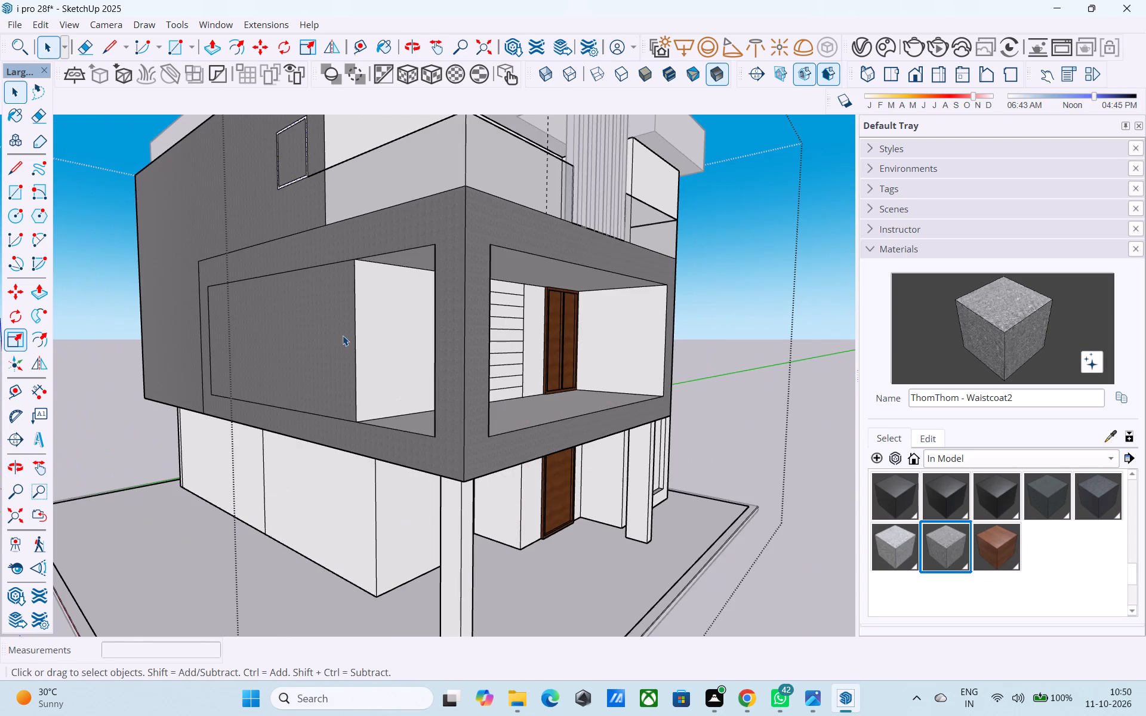
pyautogui.click(356, 338)
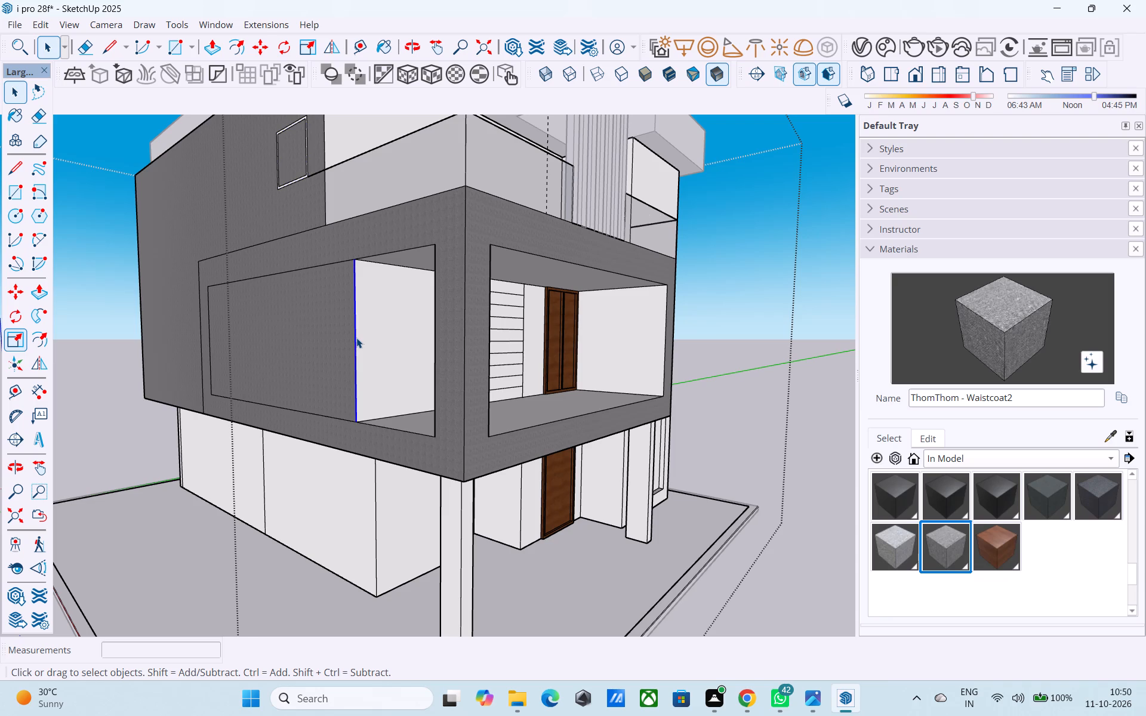
pyautogui.press('m')
pyautogui.moveTo(386, 301); pyautogui.dragTo(358, 274, button='middle')
pyautogui.scroll(4, 358, 268)
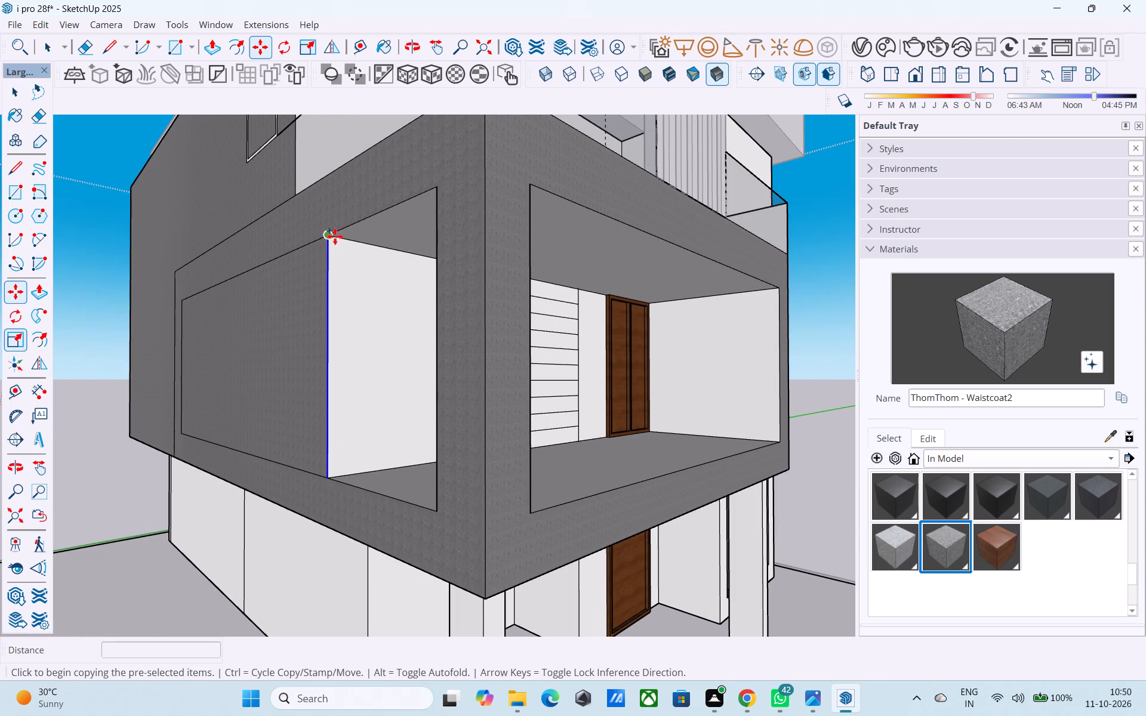
pyautogui.click(334, 236)
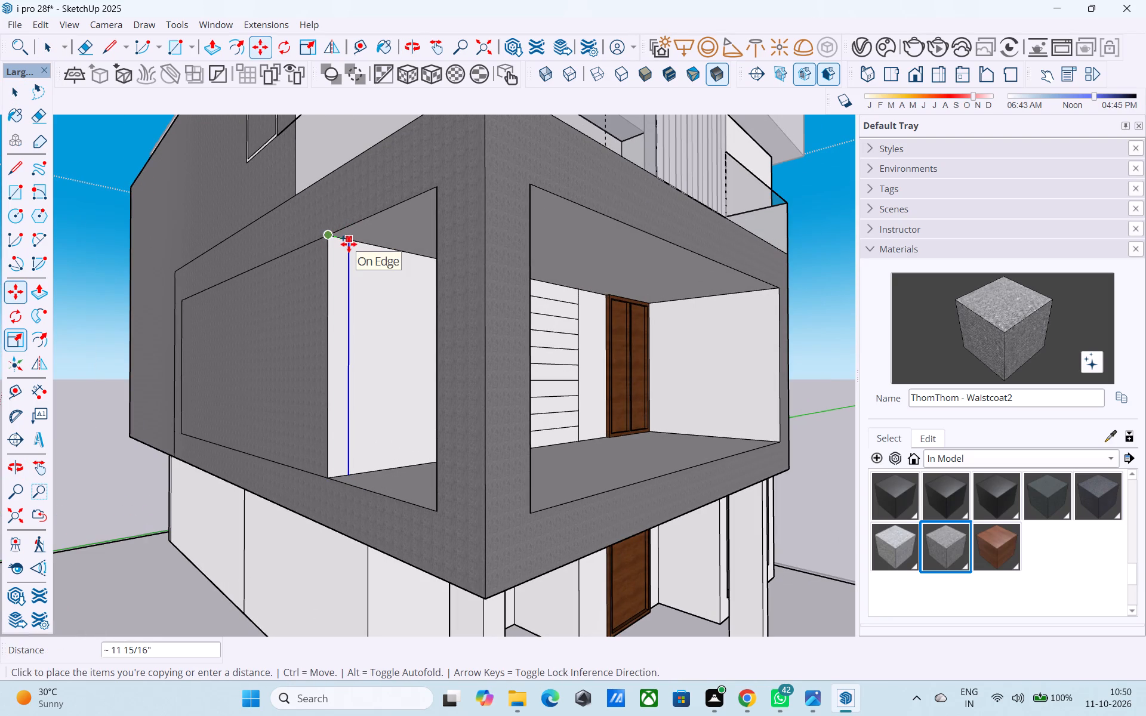
pyautogui.write("1'")
pyautogui.press('Return')
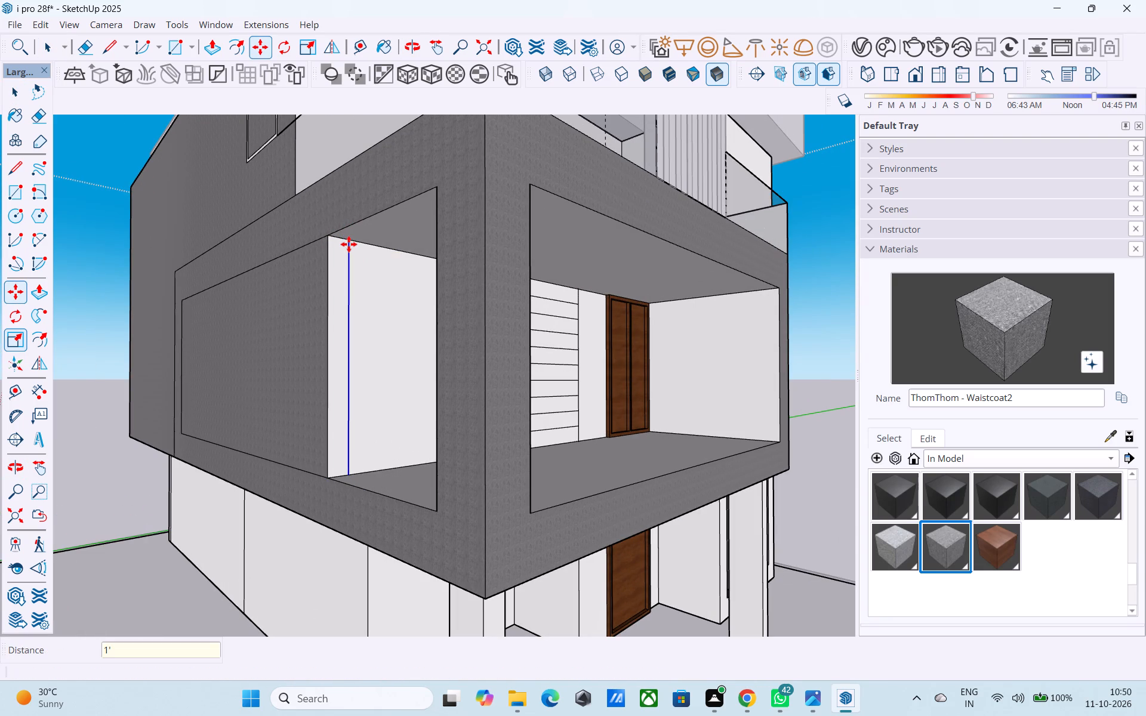
pyautogui.press('space')
# Draw a 12' wide, 10' high rectangle on the grey side wall panel, starting from its upper corner at the balcony opening.
pyautogui.click(314, 277)
pyautogui.moveTo(312, 277); pyautogui.dragTo(443, 345, button='middle')
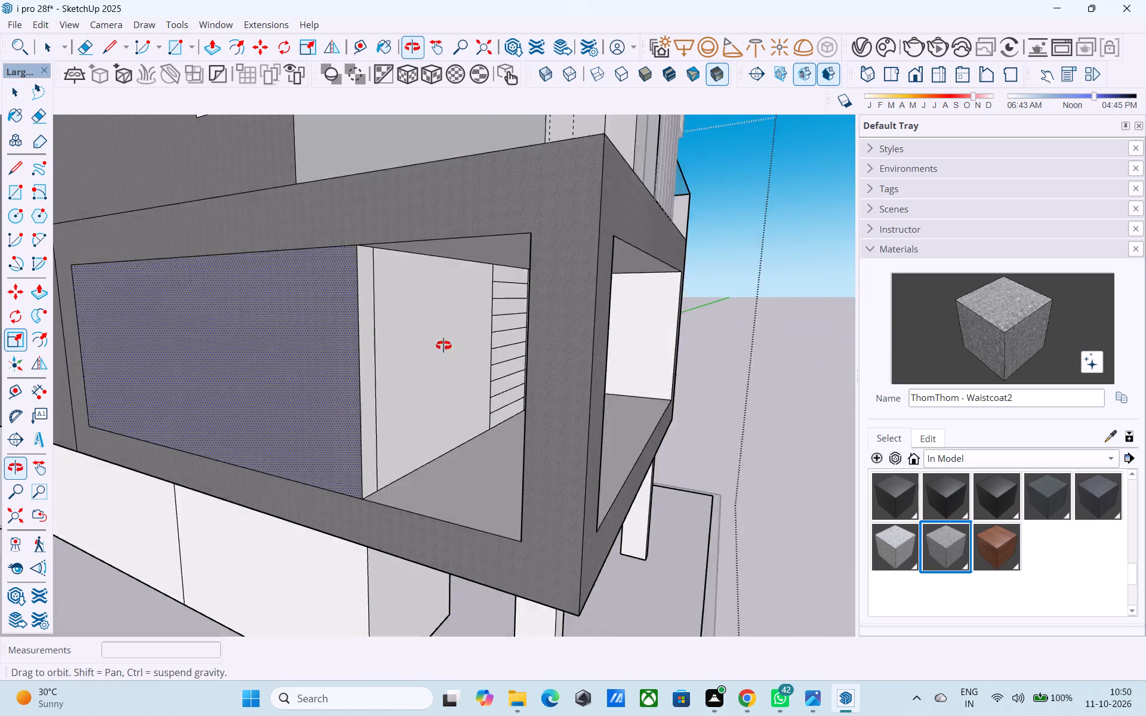
pyautogui.moveTo(443, 345); pyautogui.dragTo(570, 379, button='middle')
pyautogui.scroll(1, 570, 379)
pyautogui.keyDown('shift'); pyautogui.moveTo(568, 401); pyautogui.dragTo(626, 413, button='middle'); pyautogui.keyUp('shift')
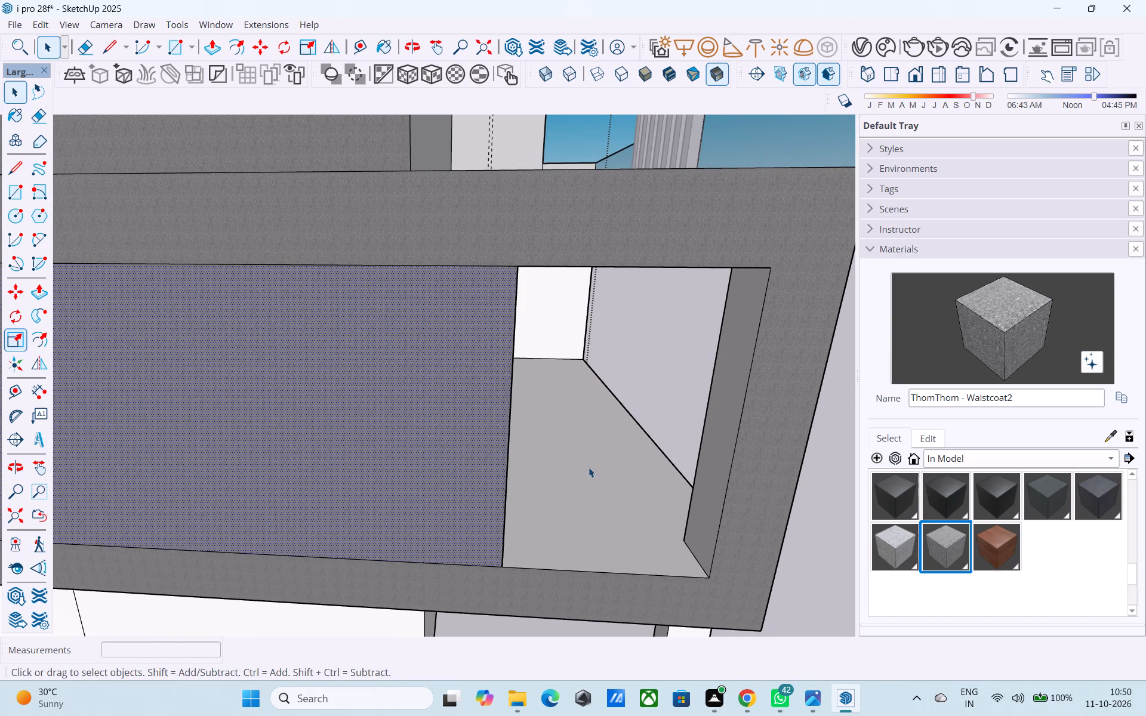
pyautogui.press('r')
pyautogui.click(518, 270)
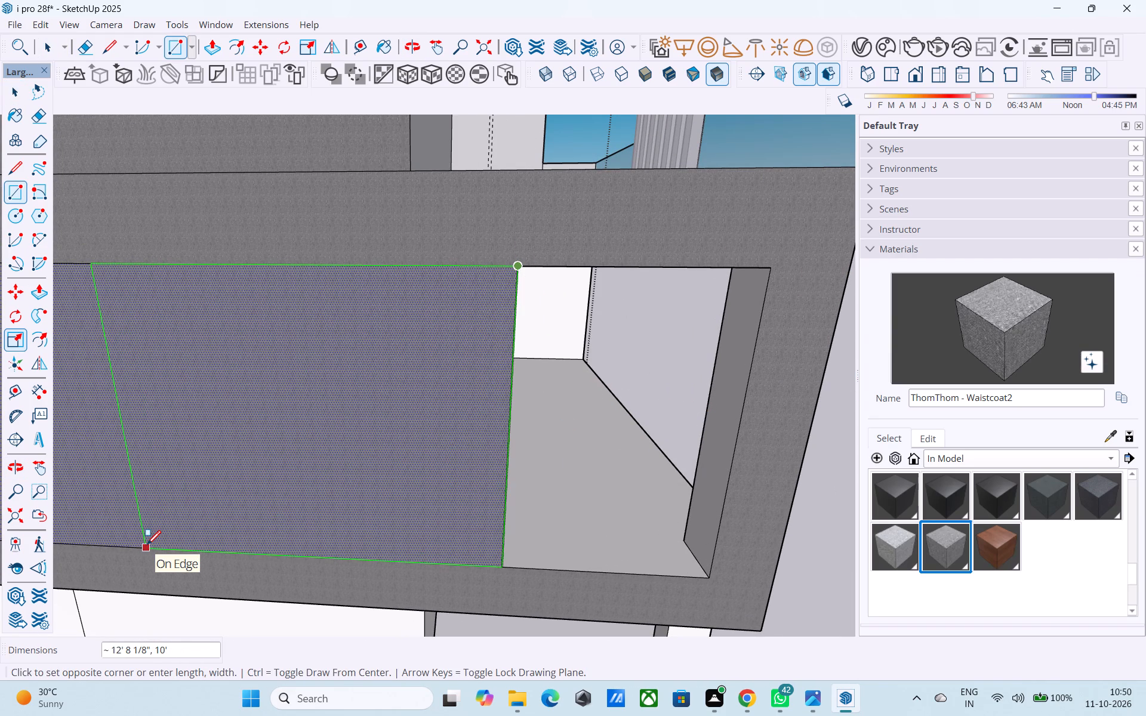
pyautogui.write("12'")
pyautogui.press('Return')
pyautogui.press('space')
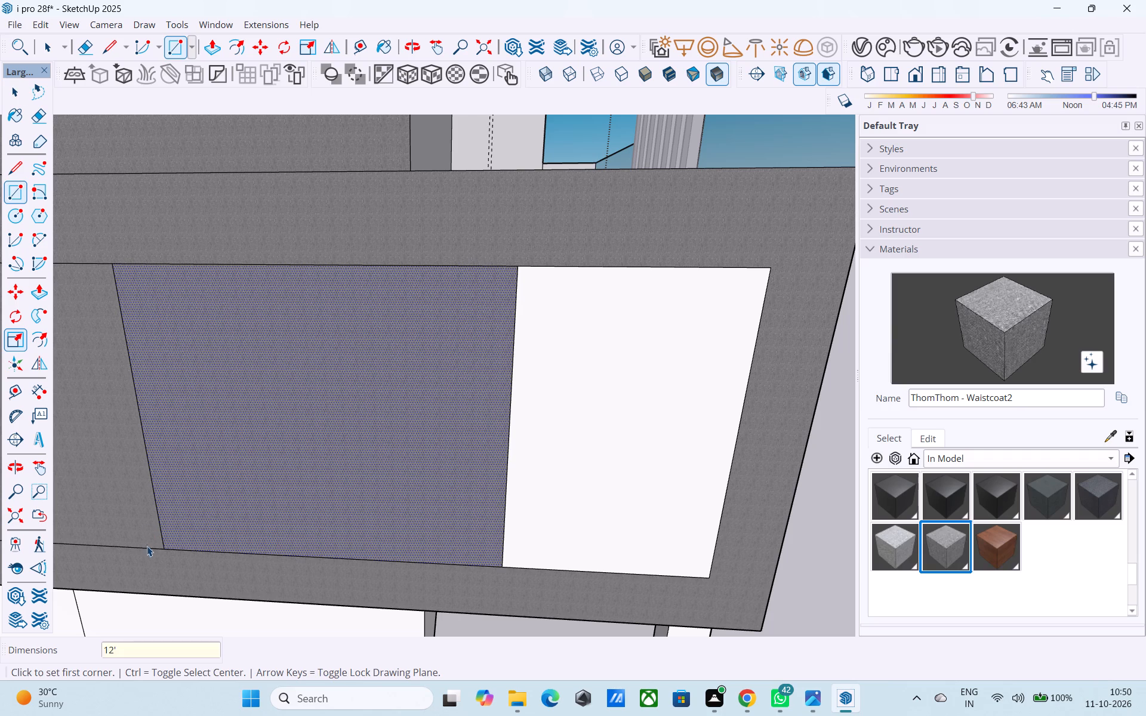
# Delete the stray face filling the balcony's side opening.
pyautogui.click(556, 482)
pyautogui.press('Delete')
# Import the Component_176 three-panel window from Downloads and place it on open ground beside the house.
pyautogui.scroll(-4, 612, 471)
pyautogui.moveTo(612, 471); pyautogui.dragTo(275, 389, button='middle')
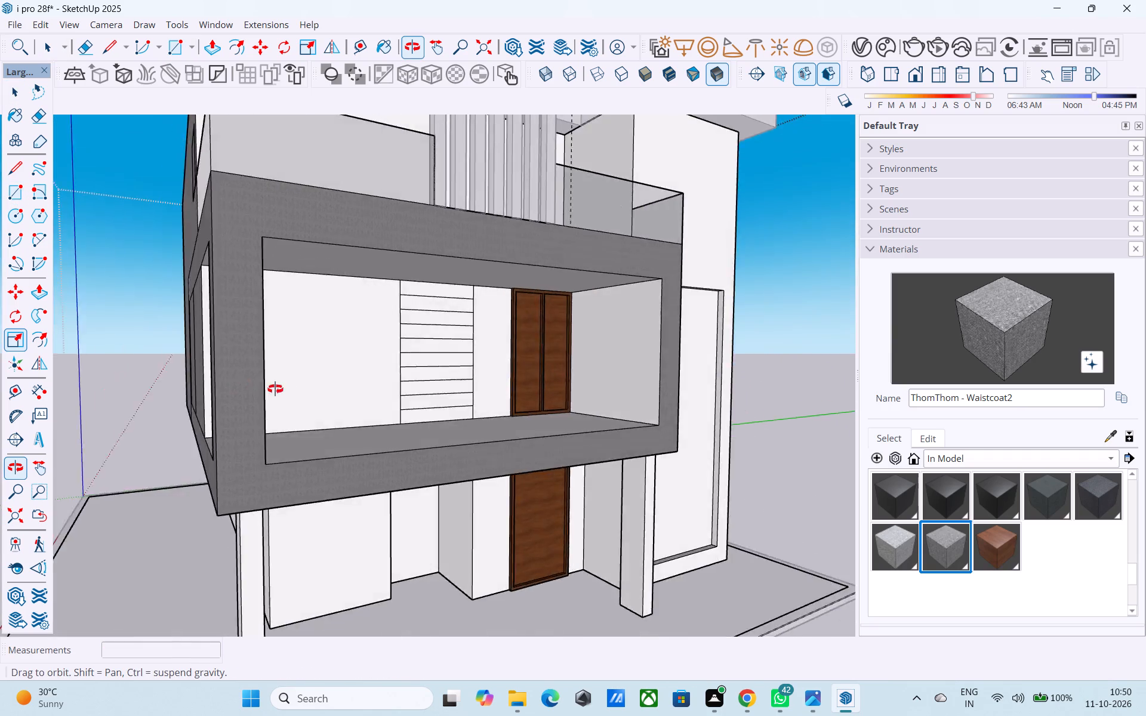
pyautogui.moveTo(275, 389); pyautogui.dragTo(497, 390, button='middle')
pyautogui.keyDown('shift'); pyautogui.moveTo(444, 400); pyautogui.dragTo(578, 413, button='middle'); pyautogui.keyUp('shift')
pyautogui.scroll(-1, 461, 383)
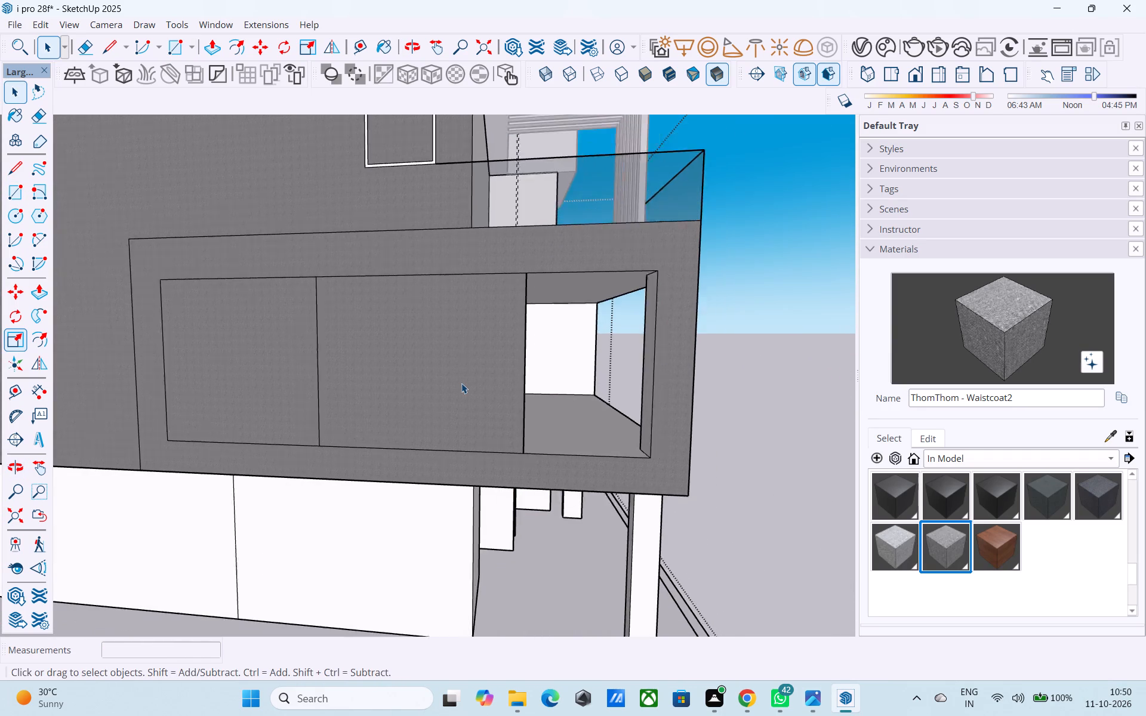
pyautogui.scroll(-4, 461, 383)
pyautogui.click(12, 24)
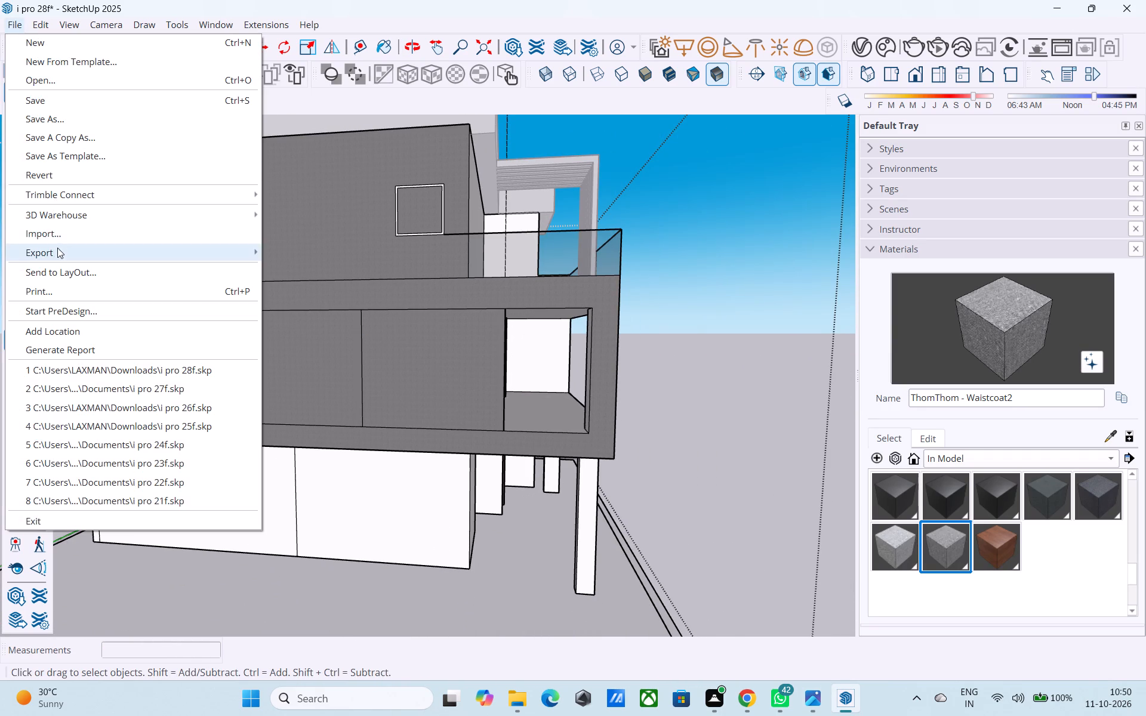
pyautogui.click(57, 233)
pyautogui.scroll(-4, 270, 329)
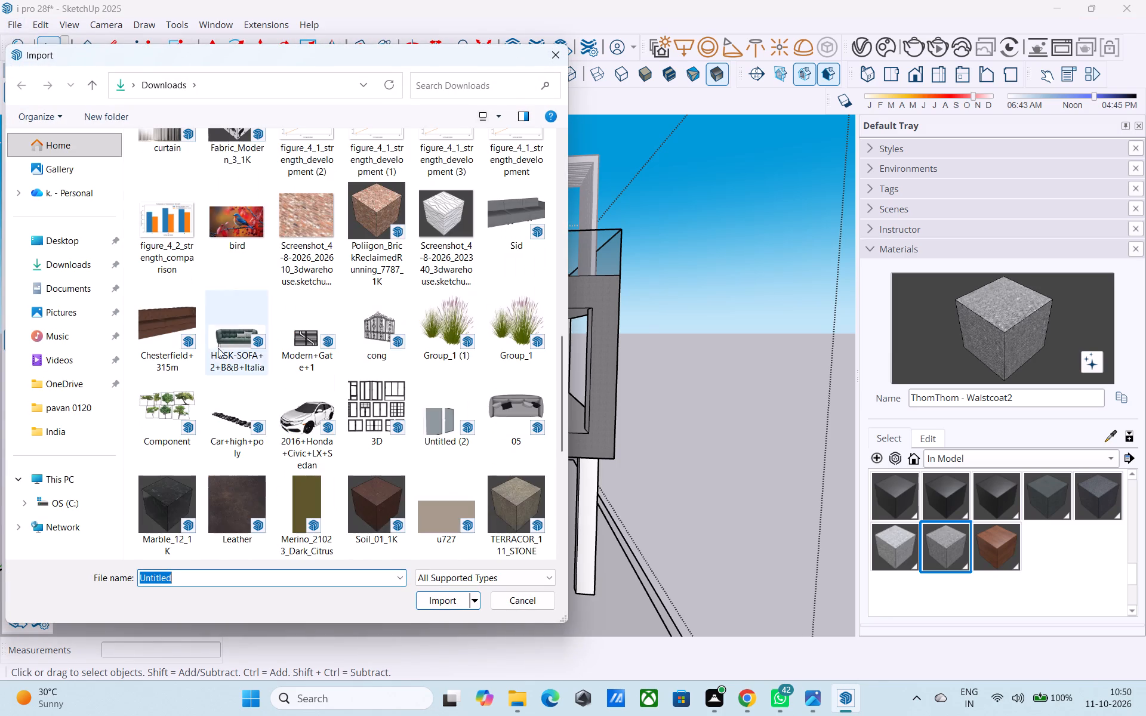
pyautogui.click(79, 258)
pyautogui.scroll(-5, 337, 268)
pyautogui.scroll(4, 340, 270)
pyautogui.scroll(-3, 340, 270)
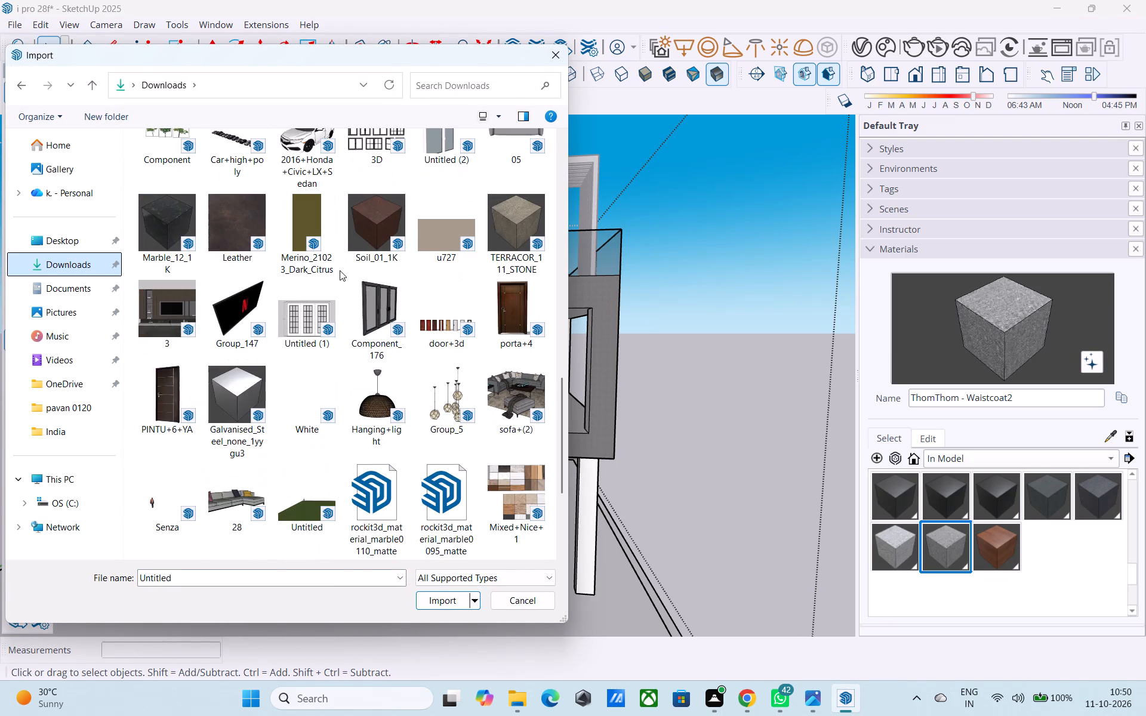
pyautogui.click(358, 310)
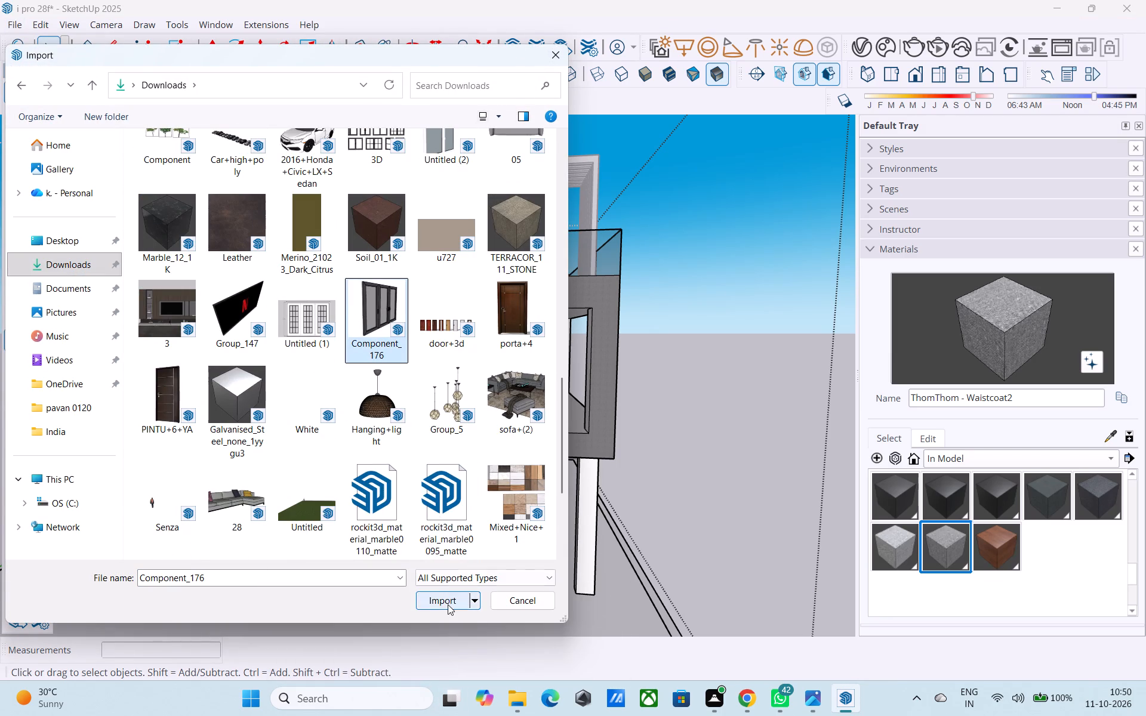
pyautogui.click(448, 604)
pyautogui.scroll(-4, 591, 487)
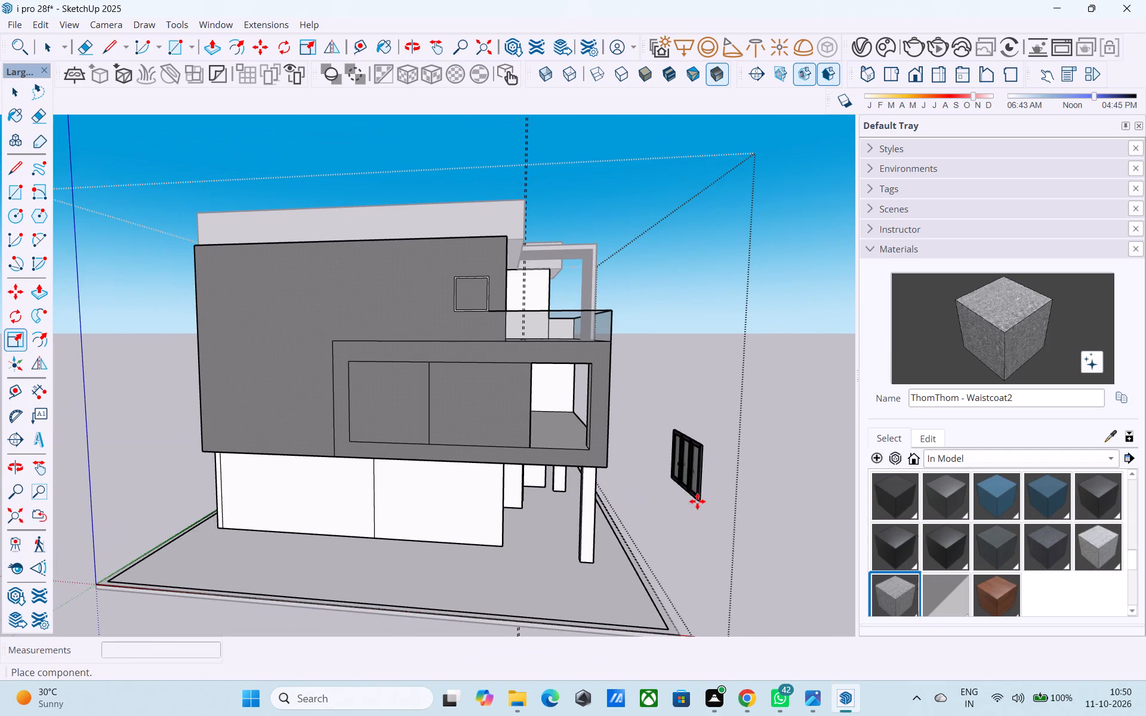
pyautogui.click(697, 501)
# Rotate the imported window 90° about the vertical axis so it runs parallel to the grey side wall.
pyautogui.scroll(6, 710, 508)
pyautogui.press('q')
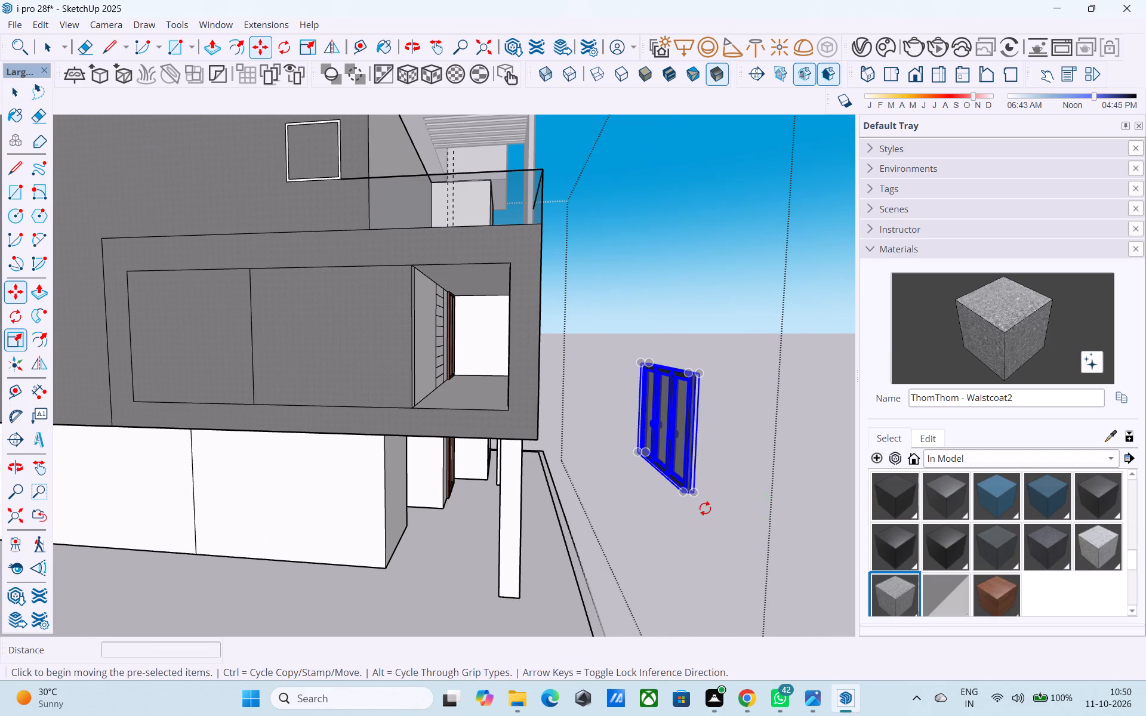
pyautogui.scroll(1, 705, 508)
pyautogui.moveTo(704, 508); pyautogui.dragTo(674, 498, button='middle')
pyautogui.scroll(5, 595, 470)
pyautogui.scroll(-1, 580, 449)
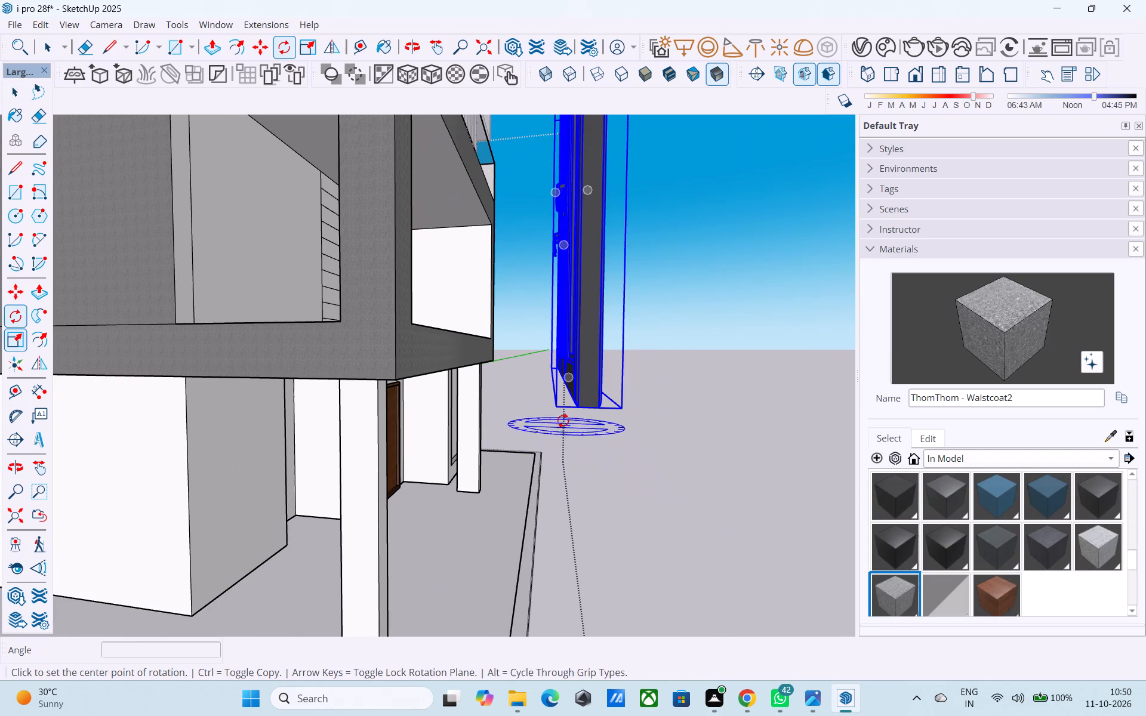
pyautogui.moveTo(562, 422); pyautogui.dragTo(557, 499, button='middle')
pyautogui.scroll(-4, 559, 494)
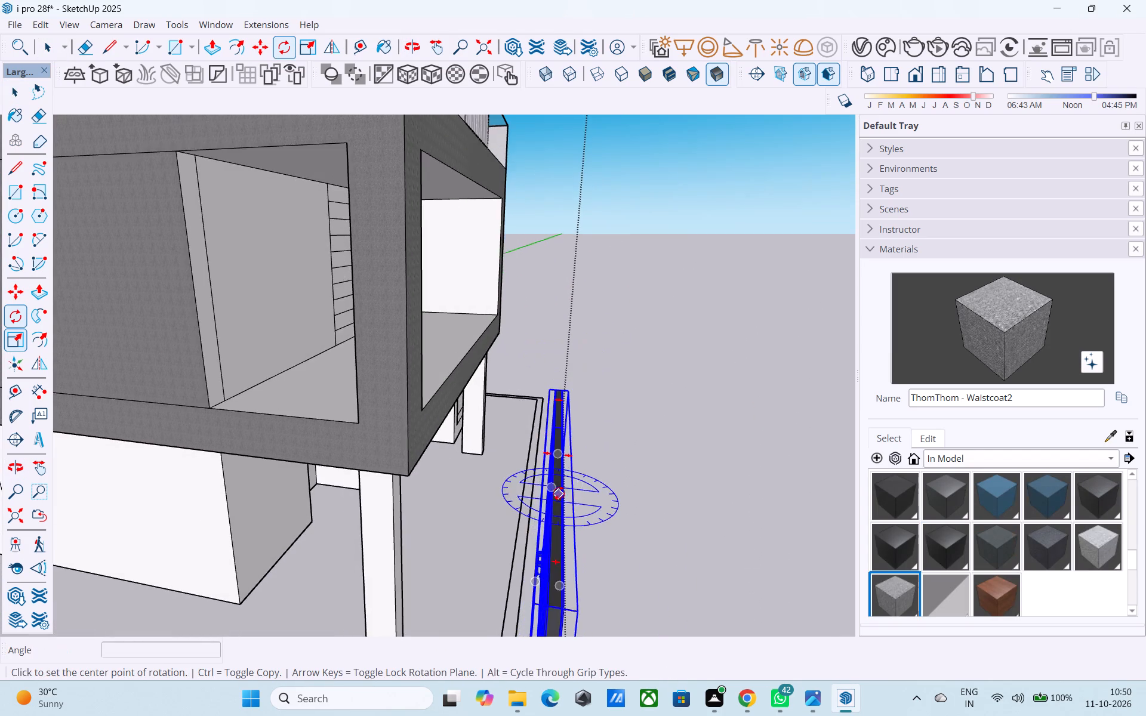
pyautogui.scroll(-17, 559, 493)
pyautogui.scroll(4, 554, 545)
pyautogui.moveTo(557, 545); pyautogui.dragTo(550, 576, button='middle')
pyautogui.scroll(4, 550, 576)
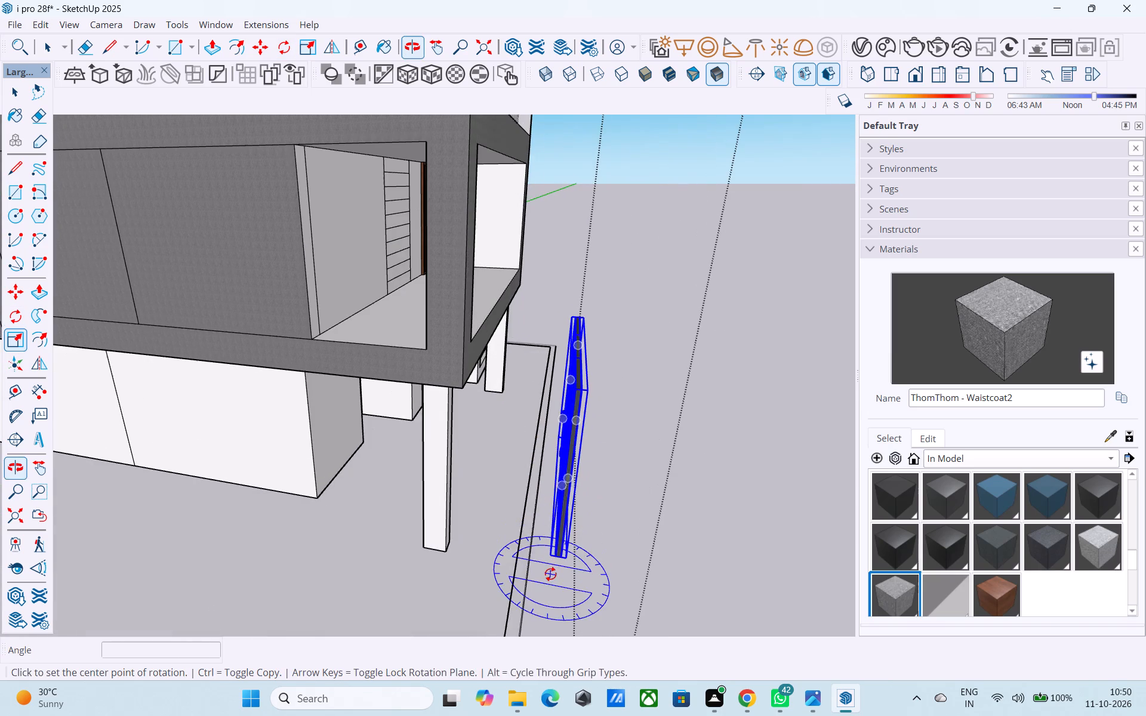
pyautogui.click(546, 566)
pyautogui.click(568, 567)
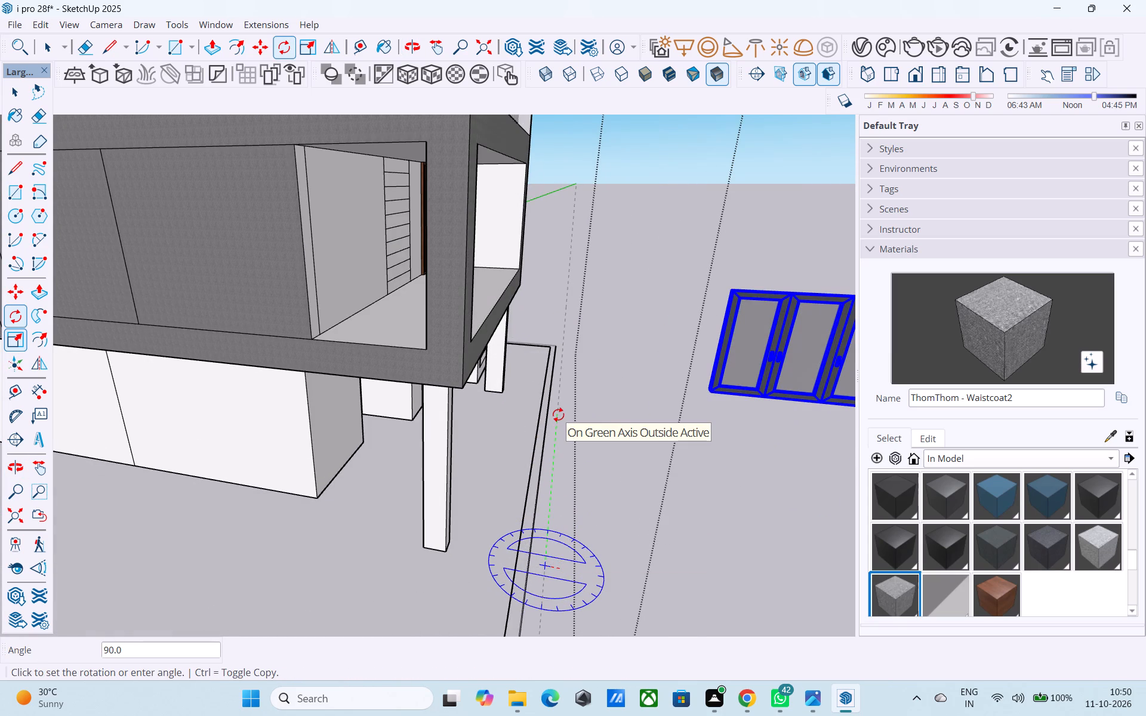
pyautogui.click(558, 415)
pyautogui.scroll(-7, 560, 415)
pyautogui.press('space')
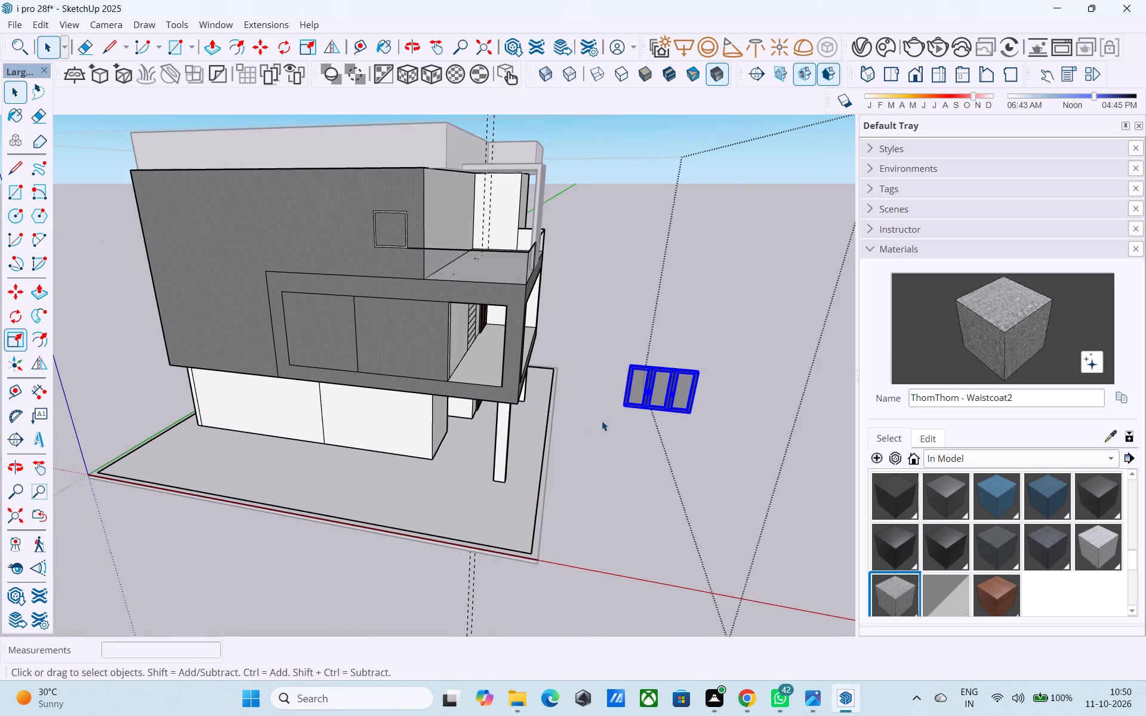
# Move the window by its lower corner onto the lower inner corner of the 12' rectangle on the side wall.
pyautogui.press('m')
pyautogui.moveTo(614, 406); pyautogui.dragTo(714, 414, button='middle')
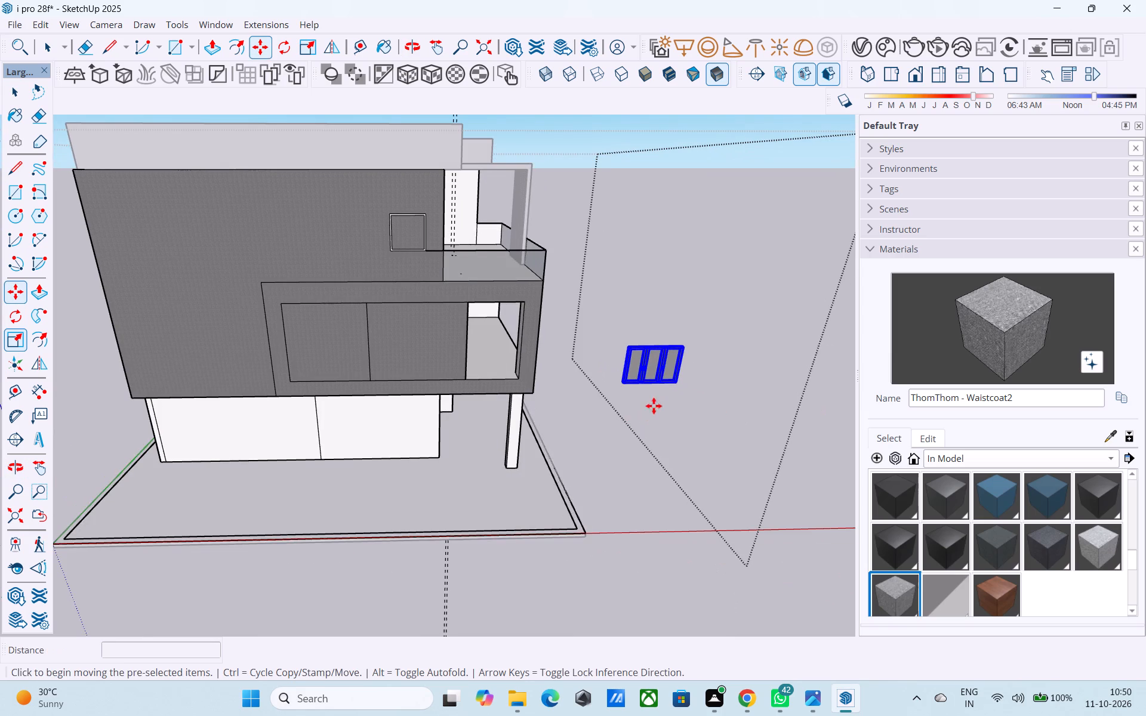
pyautogui.moveTo(654, 406); pyautogui.dragTo(701, 391, button='middle')
pyautogui.scroll(7, 639, 374)
pyautogui.scroll(-1, 597, 387)
pyautogui.scroll(11, 590, 388)
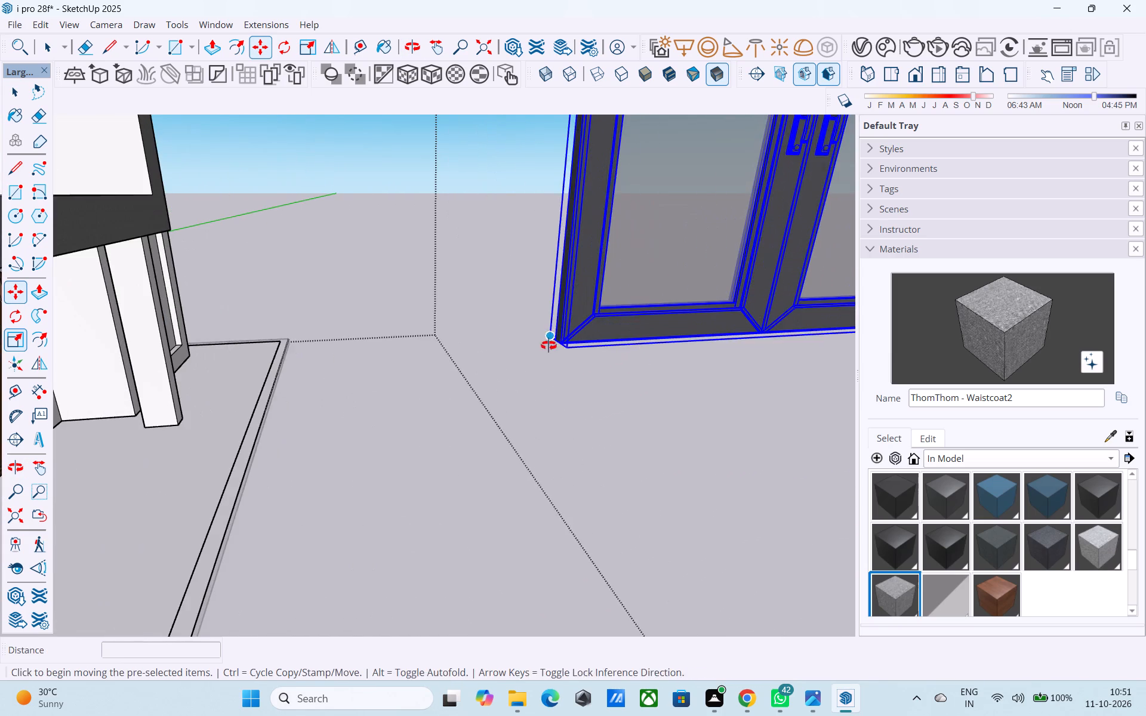
pyautogui.moveTo(549, 345); pyautogui.dragTo(584, 363, button='middle')
pyautogui.scroll(-4, 685, 405)
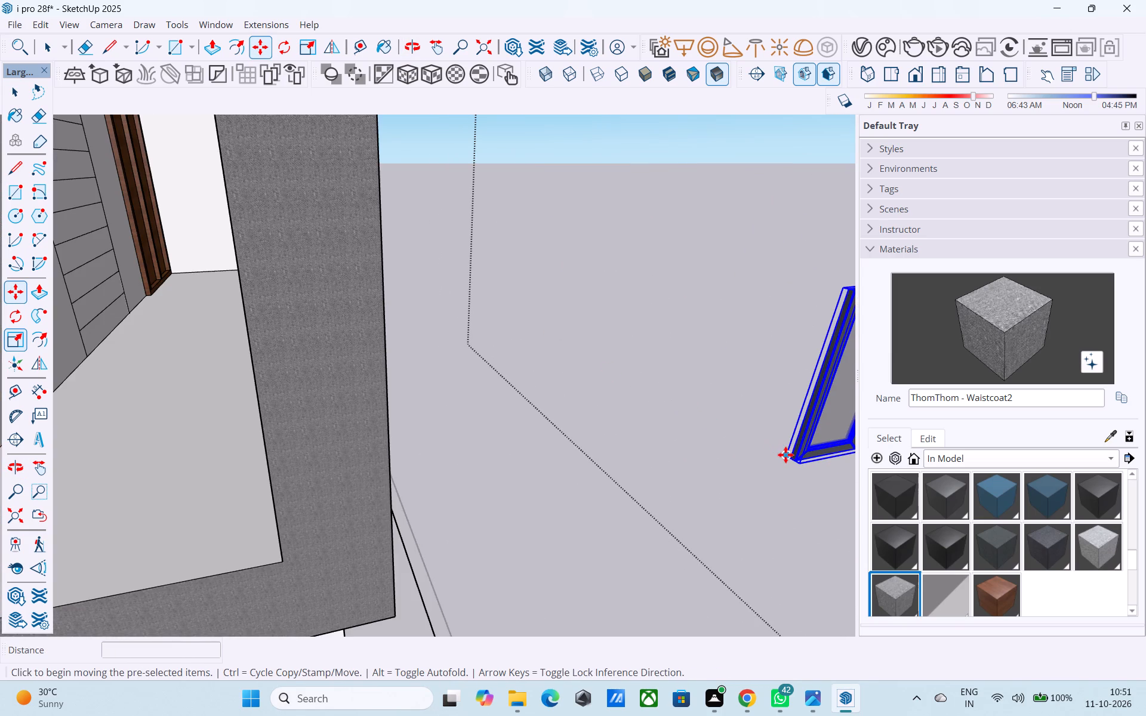
pyautogui.click(785, 455)
pyautogui.scroll(-10, 784, 439)
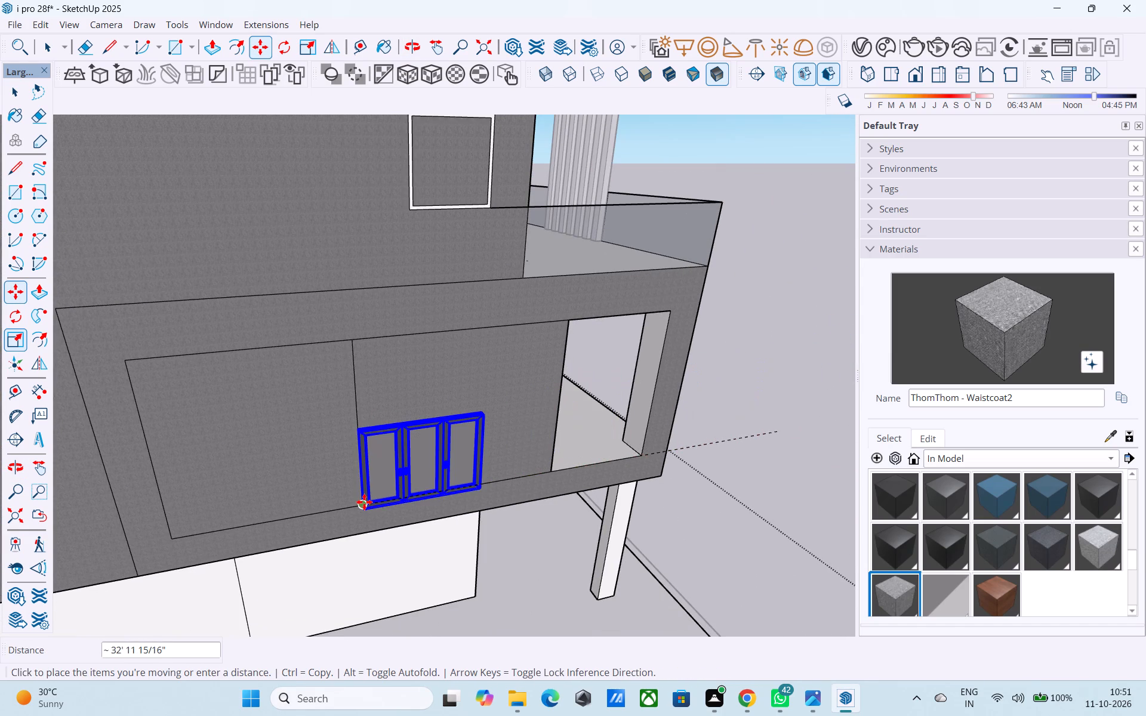
pyautogui.click(364, 502)
# Raise the window vertically on the side wall until its top meets the upper edge of the 12' rectangle.
pyautogui.press('s')
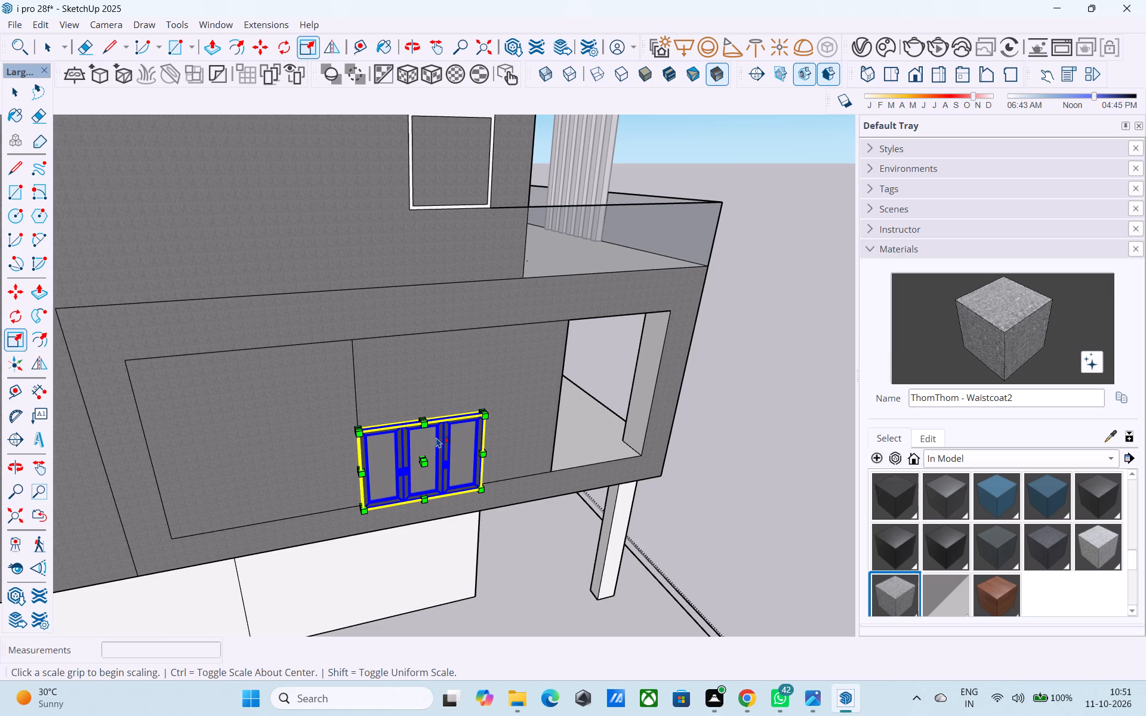
pyautogui.moveTo(436, 437); pyautogui.dragTo(252, 367, button='middle')
pyautogui.scroll(1, 410, 409)
pyautogui.moveTo(409, 409); pyautogui.dragTo(366, 400, button='middle')
pyautogui.scroll(6, 337, 401)
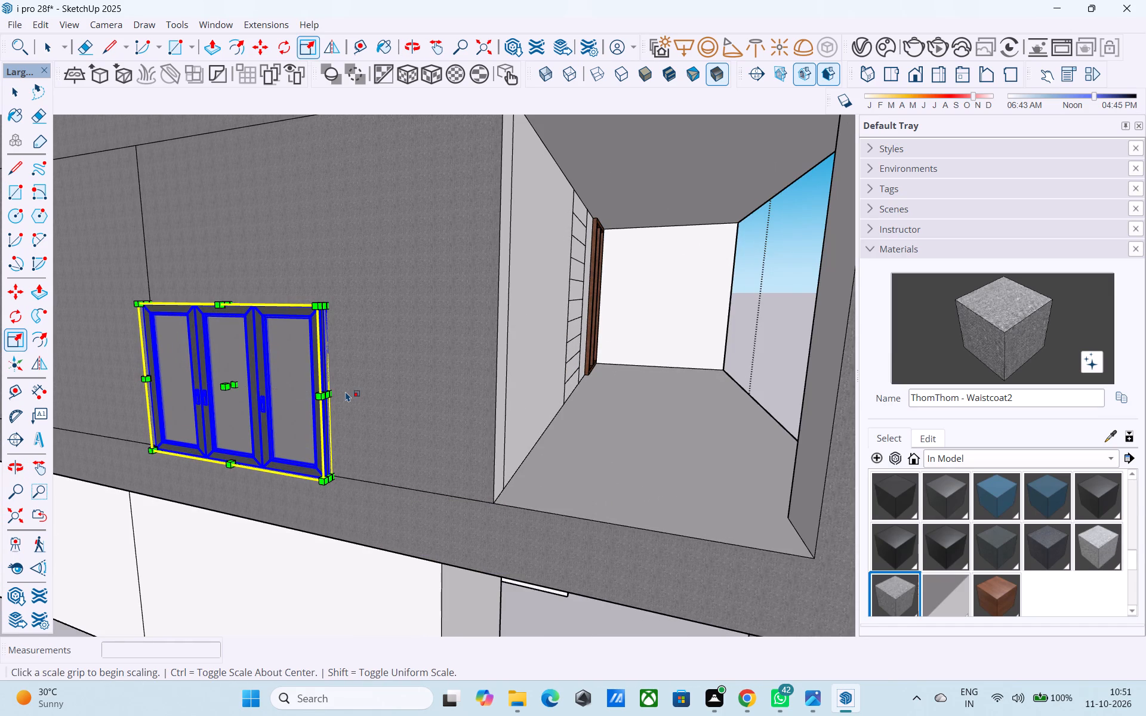
pyautogui.press('m')
pyautogui.click(388, 443)
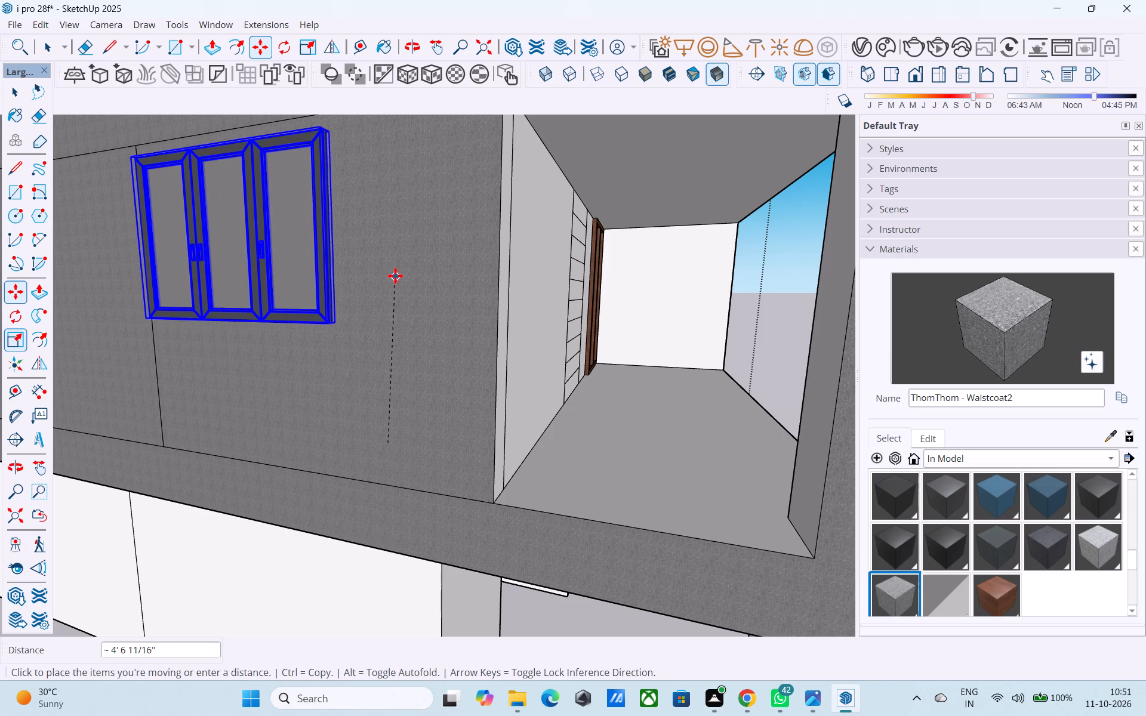
pyautogui.click(386, 261)
# Enlarge the window from its lower corner nearest the balcony opening, keeping the opposite upper corner fixed.
pyautogui.press('s')
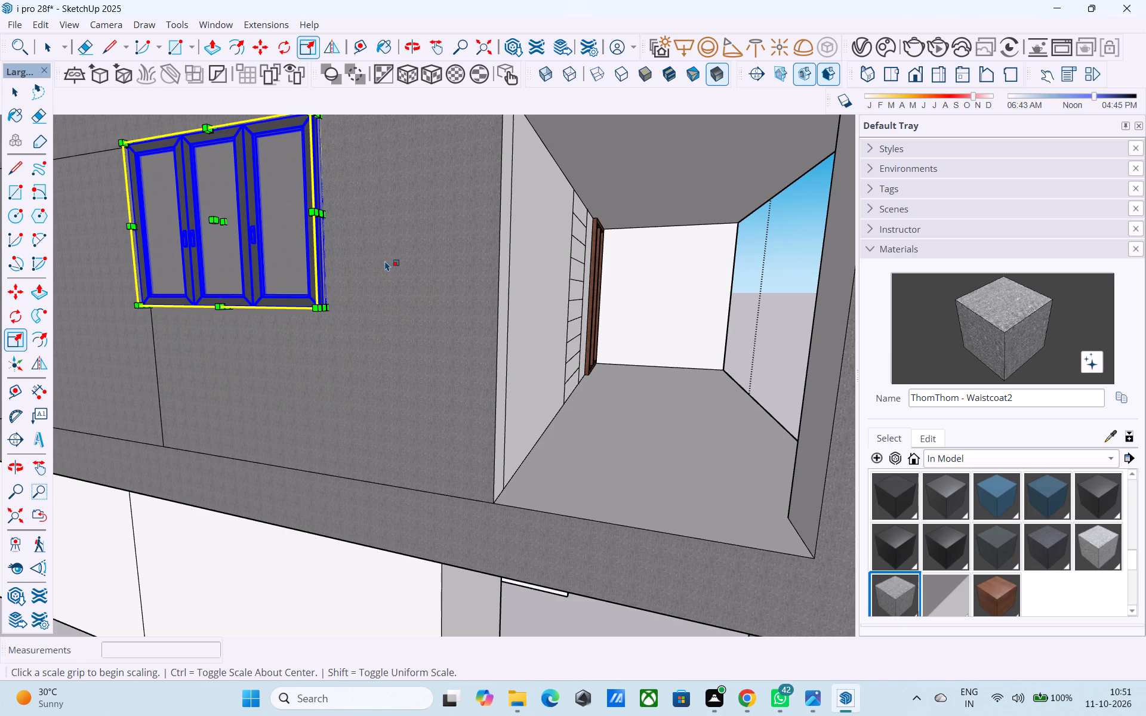
pyautogui.moveTo(365, 277); pyautogui.dragTo(338, 270, button='middle')
pyautogui.scroll(6, 289, 308)
pyautogui.moveTo(310, 301); pyautogui.dragTo(310, 303)
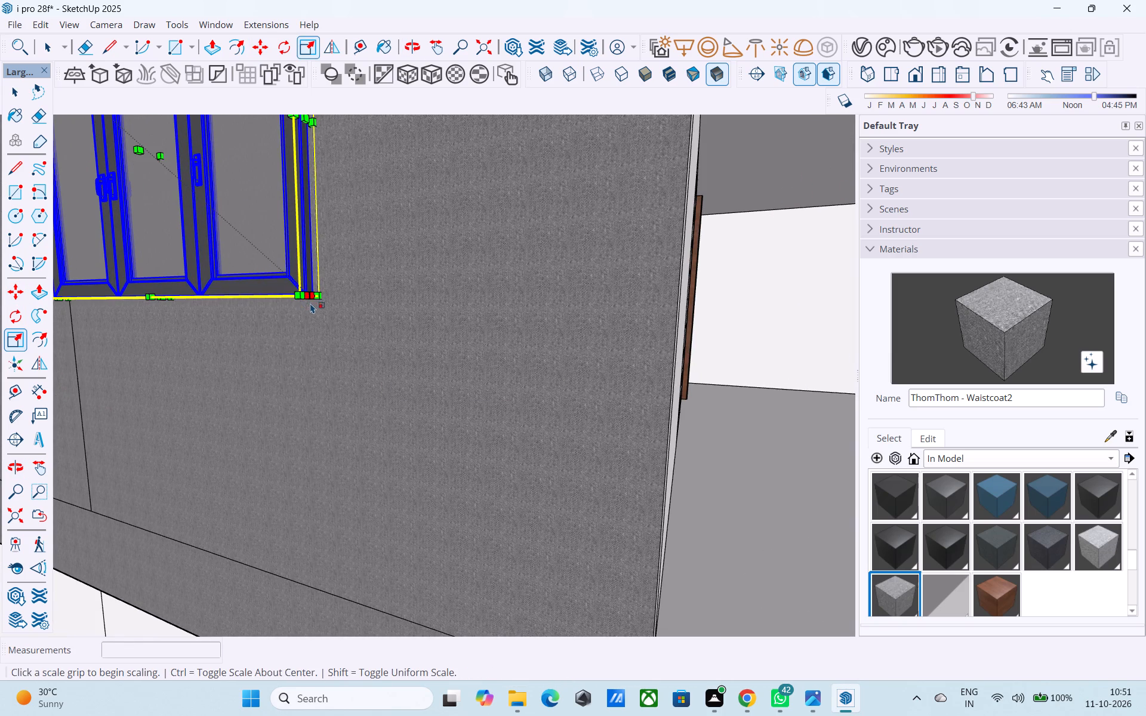
pyautogui.moveTo(310, 303); pyautogui.dragTo(380, 353)
pyautogui.scroll(-7, 380, 353)
pyautogui.moveTo(395, 353); pyautogui.dragTo(520, 353, button='middle')
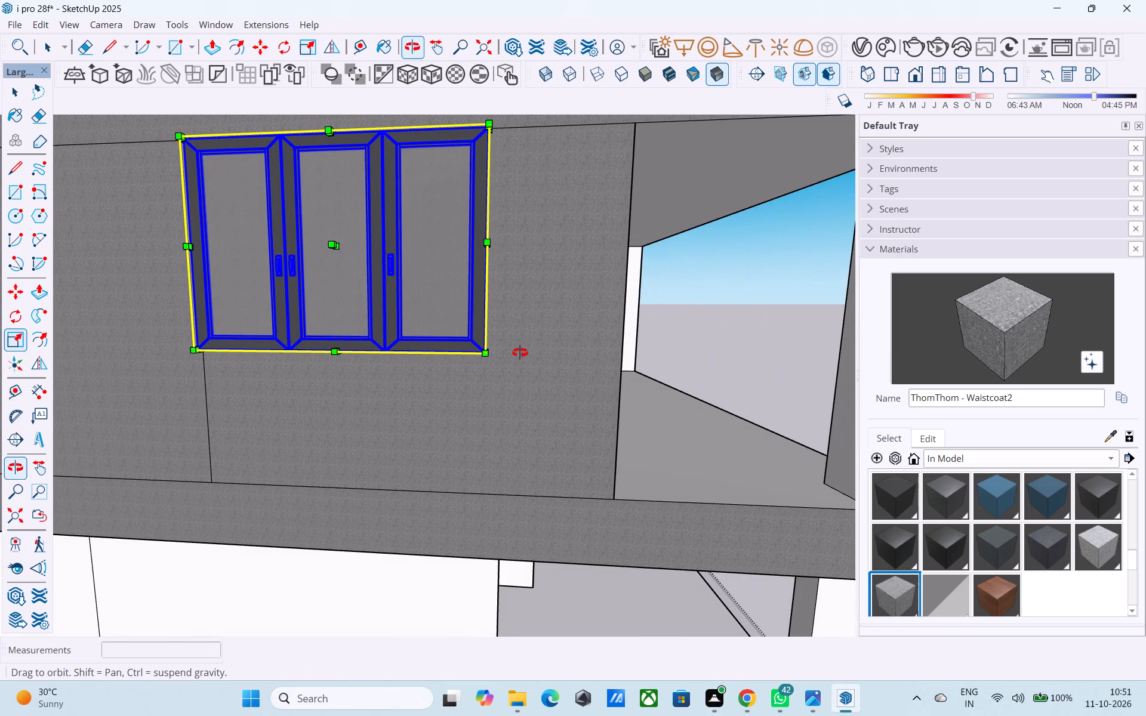
pyautogui.moveTo(520, 353); pyautogui.dragTo(526, 352, button='middle')
# Stretch the window's width by about 1.42 toward the balcony opening to fill the 12' rectangle.
pyautogui.moveTo(563, 296); pyautogui.dragTo(438, 314, button='middle')
pyautogui.scroll(3, 334, 279)
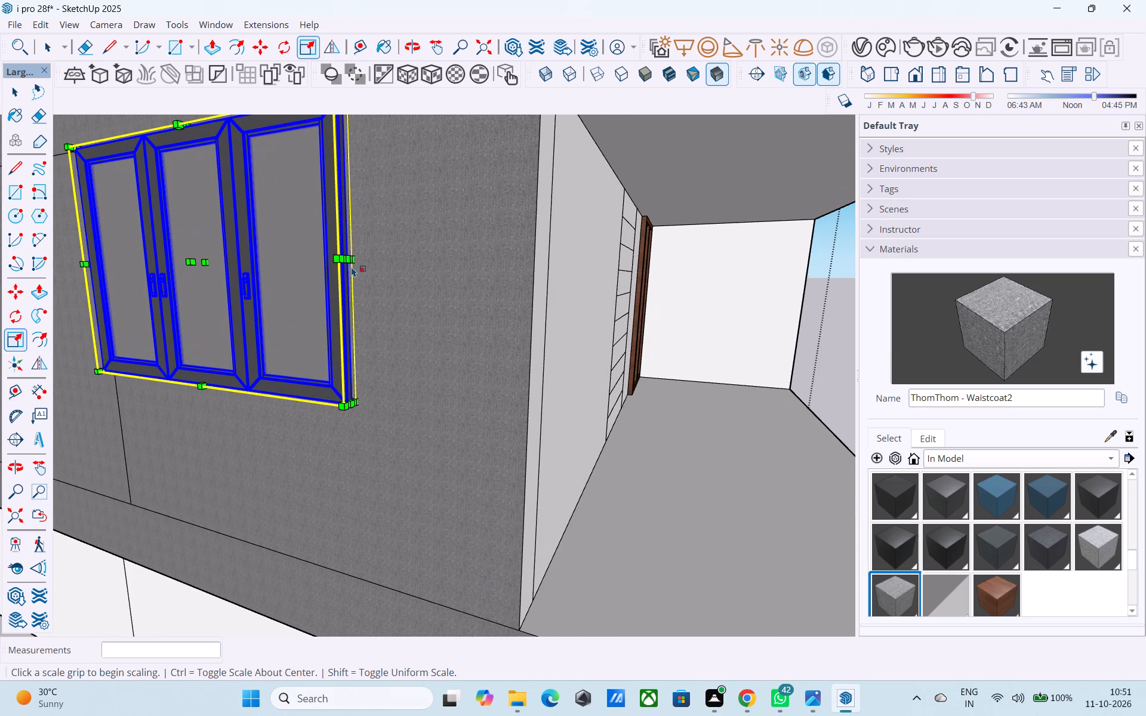
pyautogui.scroll(4, 352, 261)
pyautogui.moveTo(346, 260); pyautogui.dragTo(517, 266)
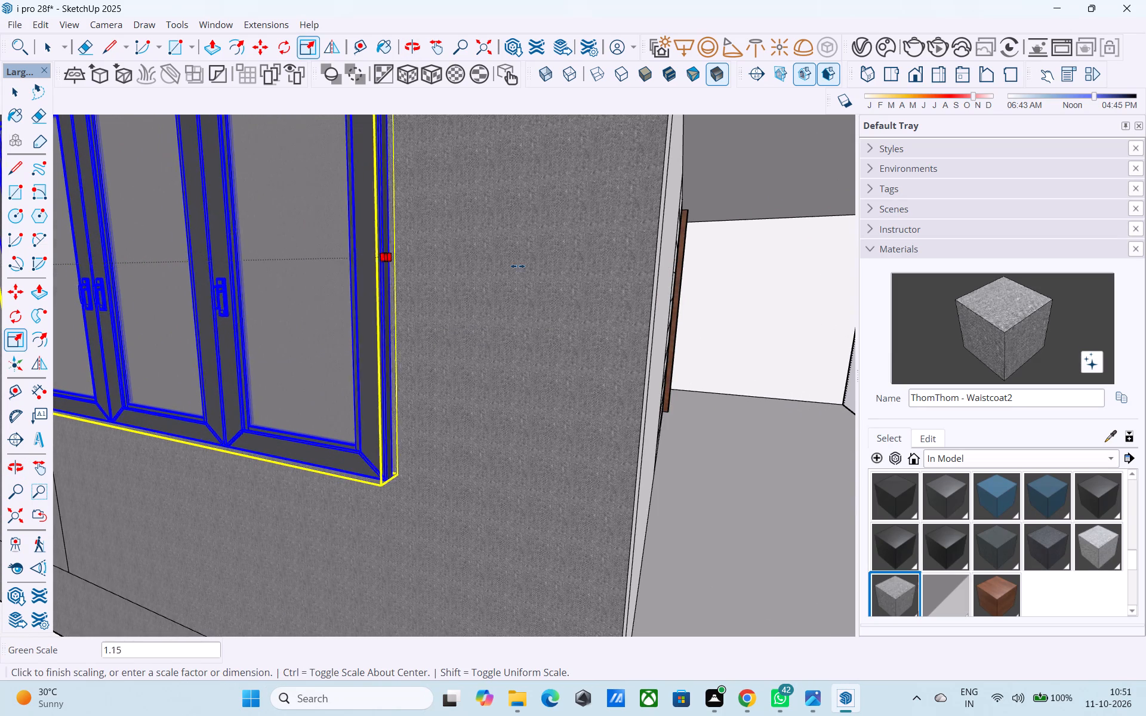
pyautogui.moveTo(517, 266); pyautogui.dragTo(630, 296)
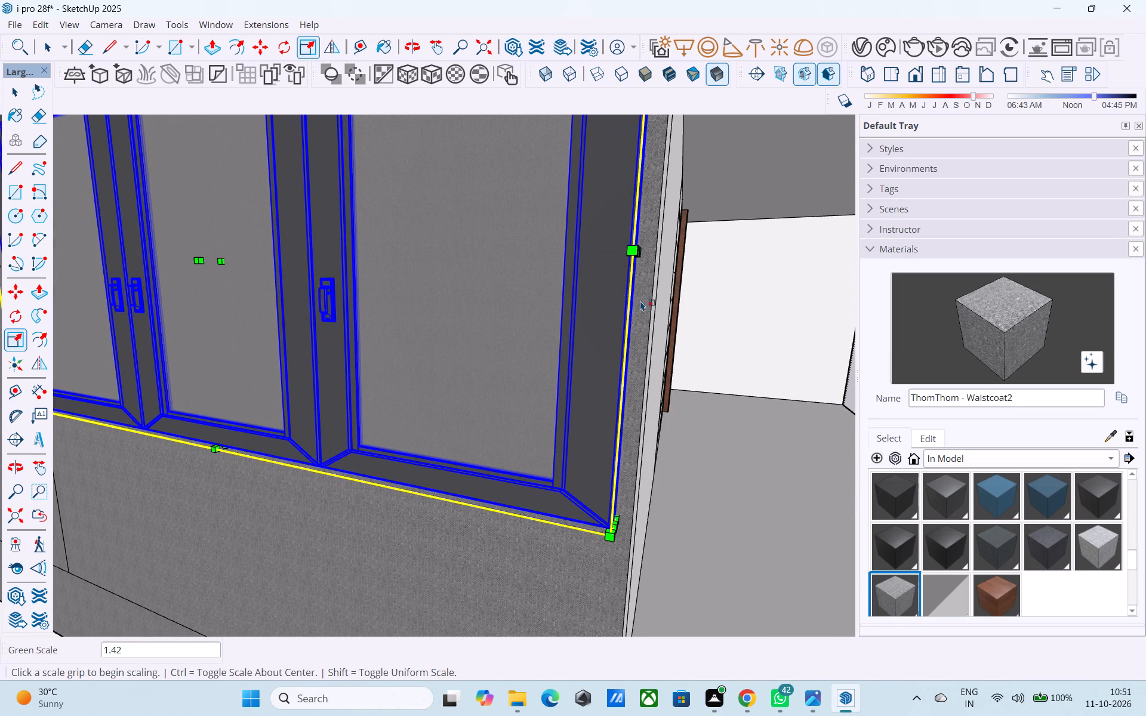
# Stretch the window downward by about 1.7 to reach the lower edge of the wall rectangle, then deselect it.
pyautogui.scroll(-11, 640, 300)
pyautogui.moveTo(651, 337); pyautogui.dragTo(731, 351, button='middle')
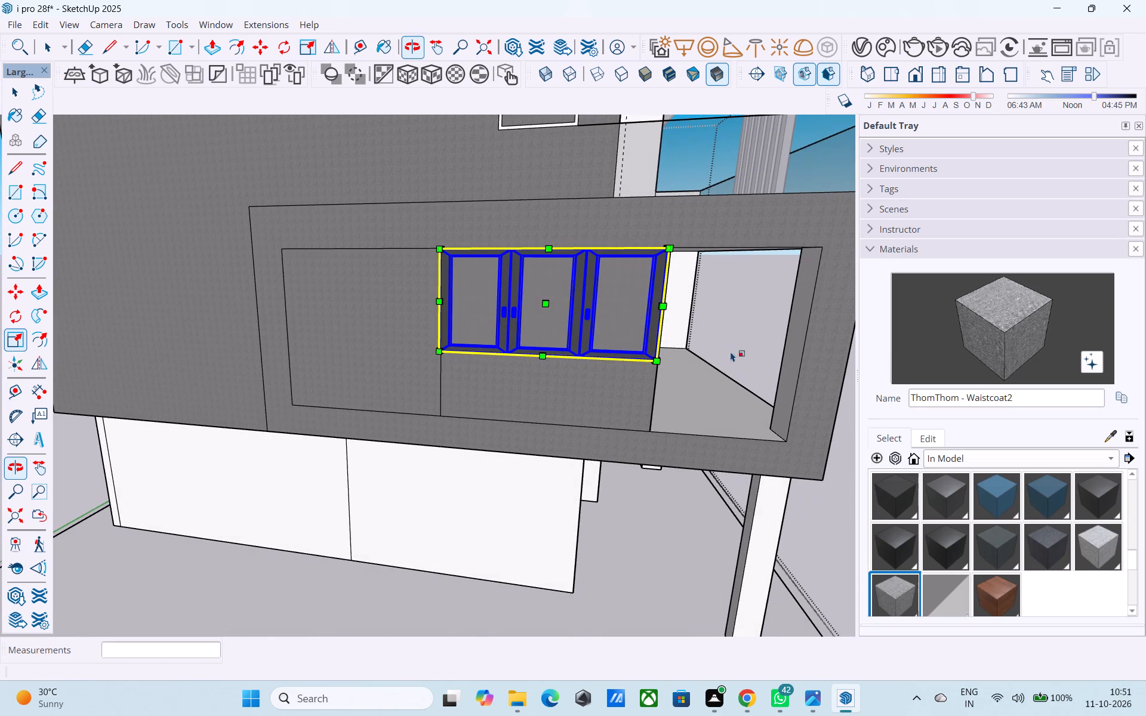
pyautogui.moveTo(630, 371); pyautogui.dragTo(626, 346, button='middle')
pyautogui.scroll(3, 626, 346)
pyautogui.moveTo(611, 371); pyautogui.dragTo(614, 330, button='middle')
pyautogui.scroll(1, 526, 316)
pyautogui.moveTo(526, 316); pyautogui.dragTo(520, 268, button='middle')
pyautogui.moveTo(513, 308); pyautogui.dragTo(506, 285, button='middle')
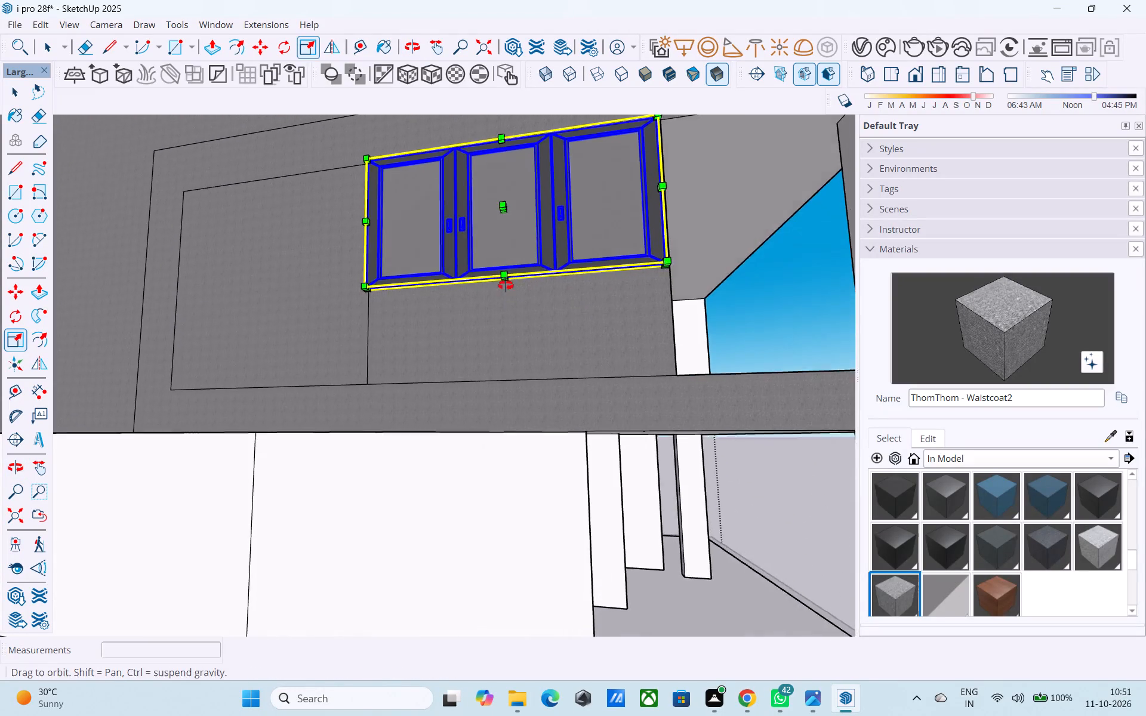
pyautogui.moveTo(506, 285); pyautogui.dragTo(498, 253, button='middle')
pyautogui.scroll(7, 498, 253)
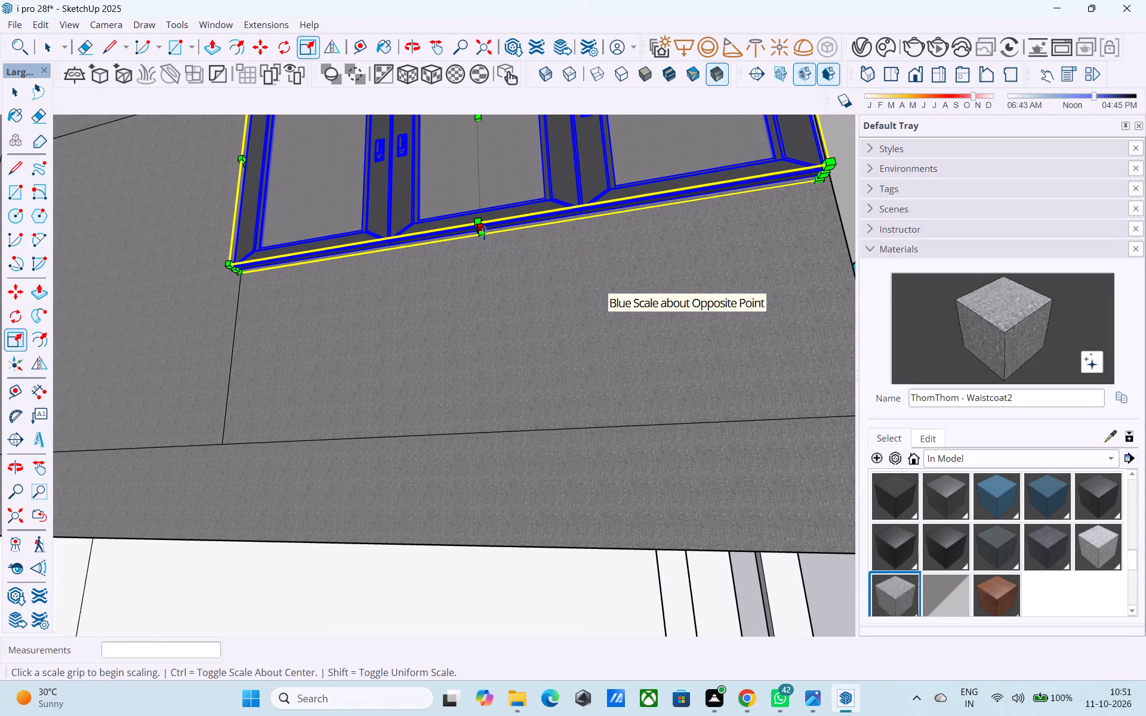
pyautogui.moveTo(484, 233); pyautogui.dragTo(494, 422)
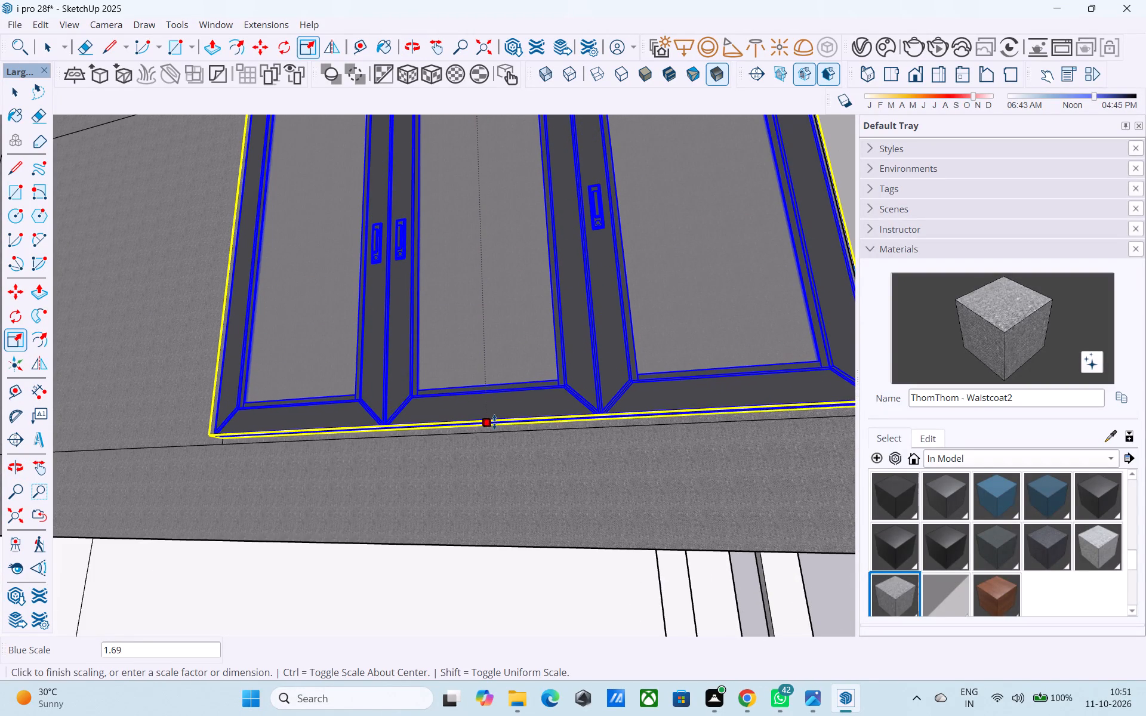
pyautogui.moveTo(494, 422); pyautogui.dragTo(495, 428)
pyautogui.scroll(-14, 494, 428)
pyautogui.moveTo(449, 456); pyautogui.dragTo(437, 535, button='middle')
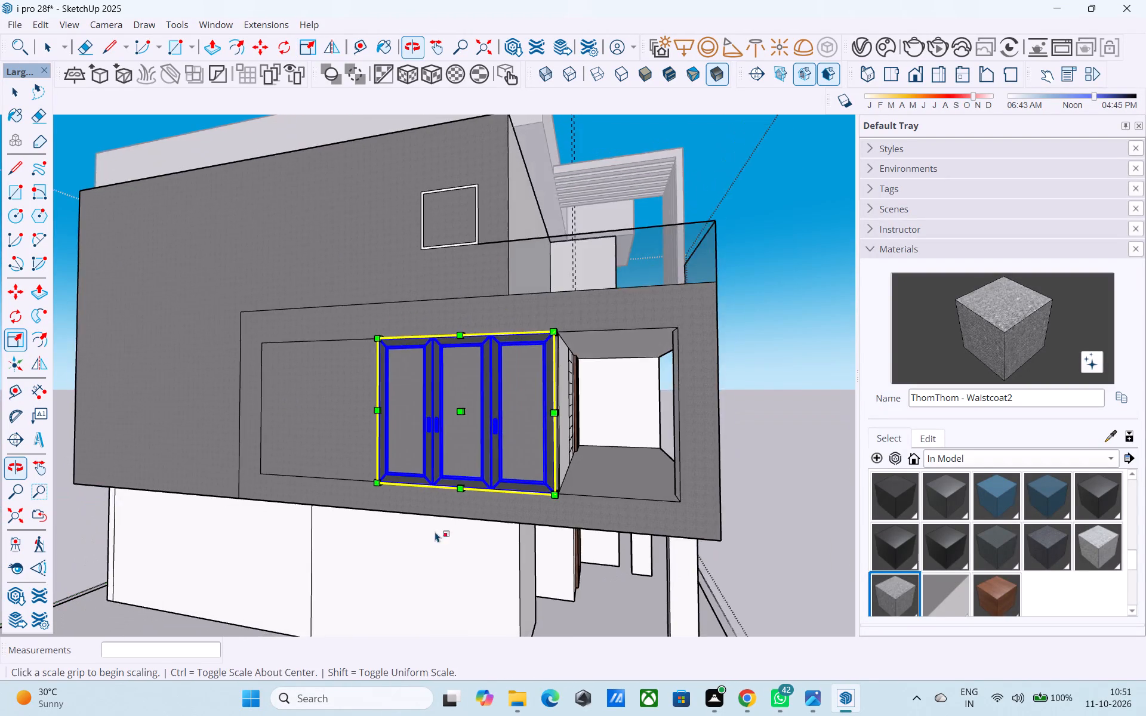
pyautogui.scroll(-5, 324, 450)
pyautogui.press('space')
pyautogui.click(670, 381)
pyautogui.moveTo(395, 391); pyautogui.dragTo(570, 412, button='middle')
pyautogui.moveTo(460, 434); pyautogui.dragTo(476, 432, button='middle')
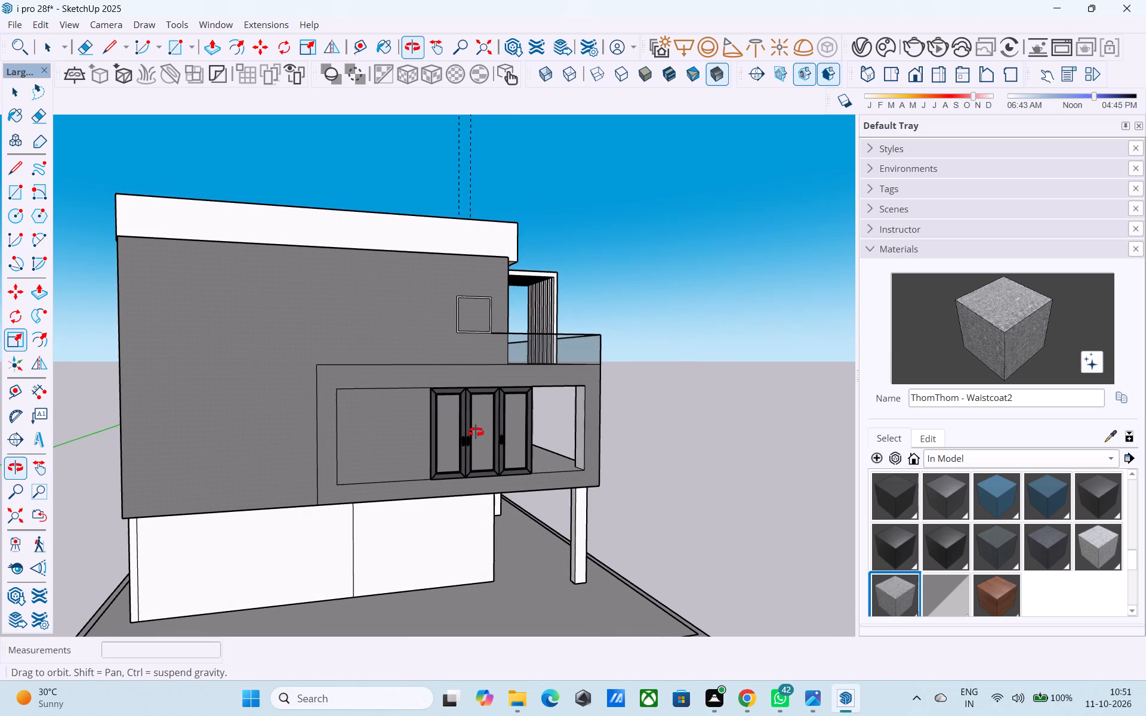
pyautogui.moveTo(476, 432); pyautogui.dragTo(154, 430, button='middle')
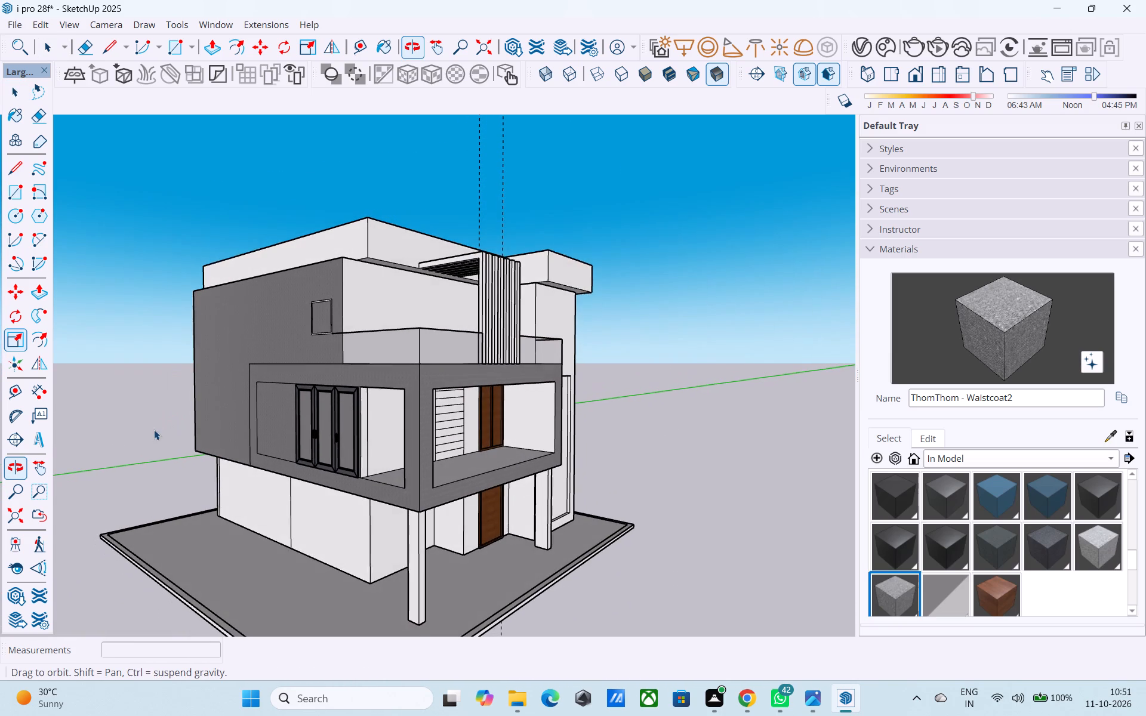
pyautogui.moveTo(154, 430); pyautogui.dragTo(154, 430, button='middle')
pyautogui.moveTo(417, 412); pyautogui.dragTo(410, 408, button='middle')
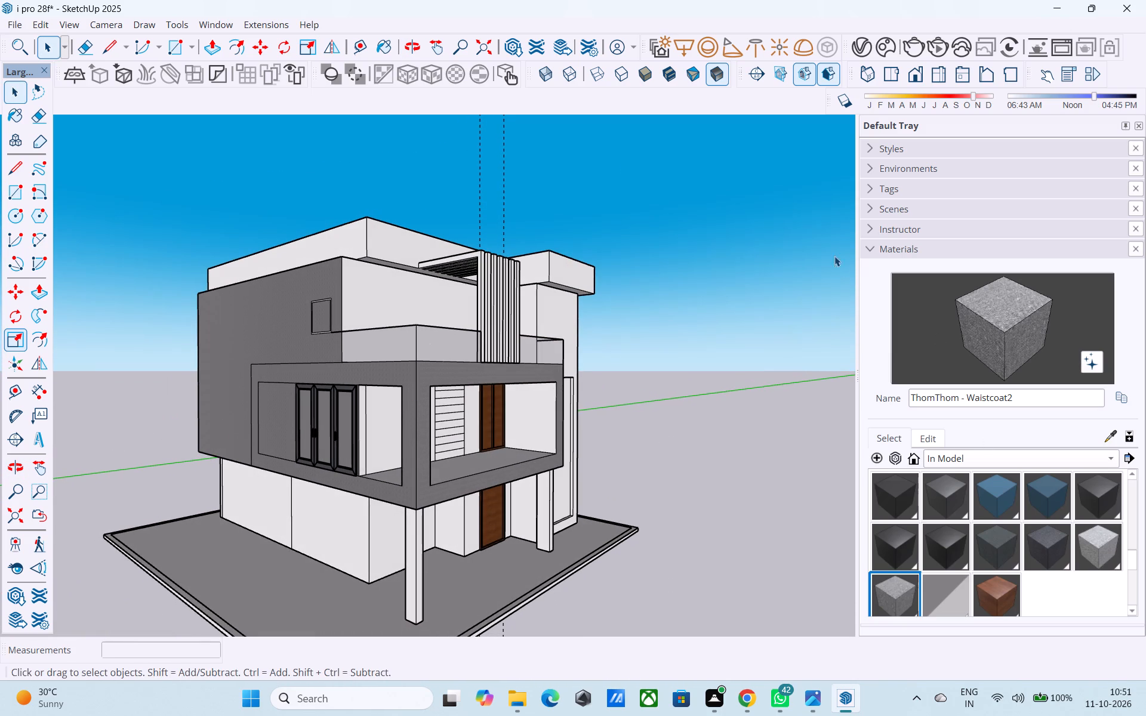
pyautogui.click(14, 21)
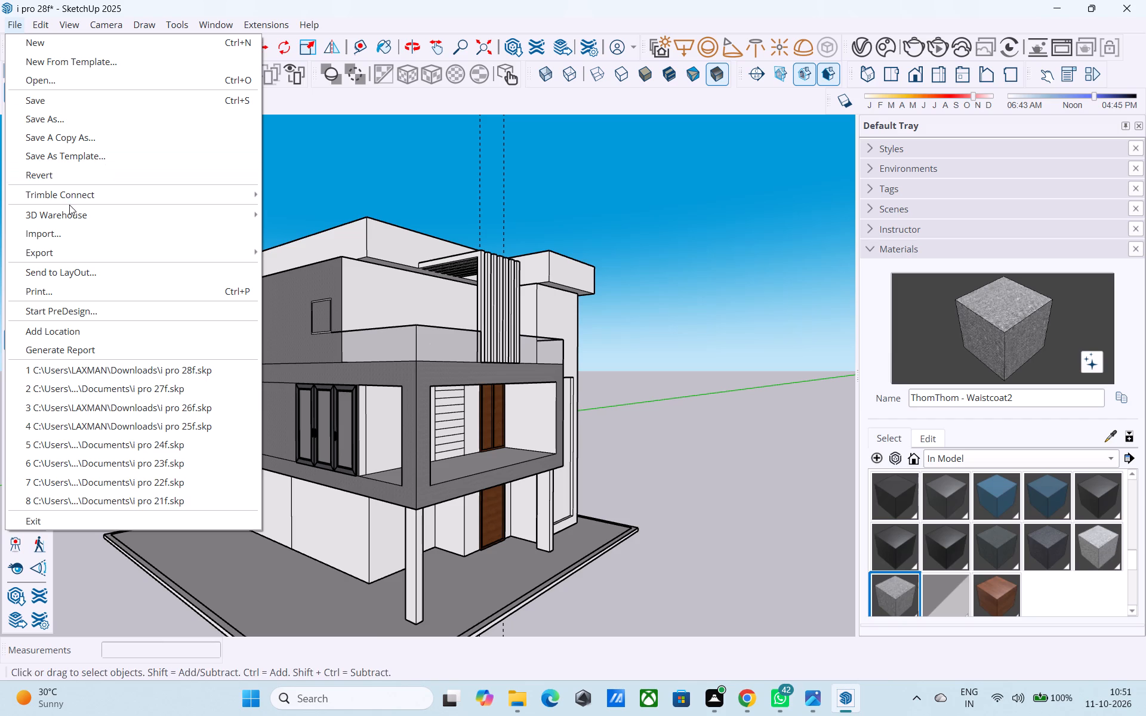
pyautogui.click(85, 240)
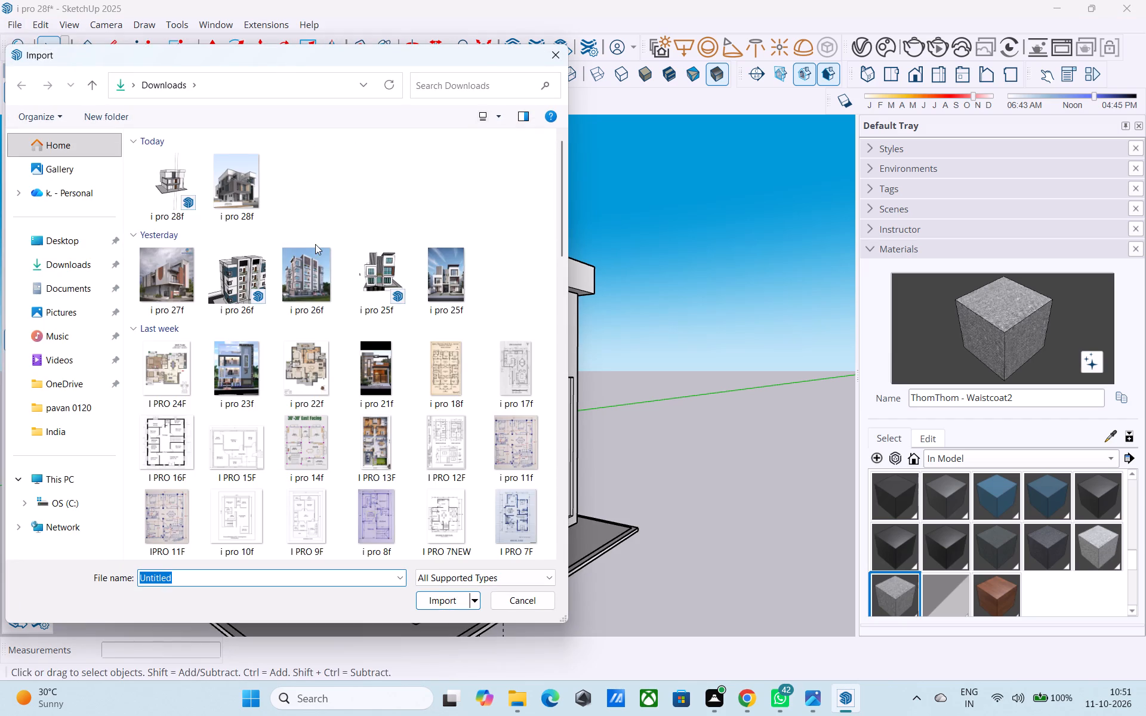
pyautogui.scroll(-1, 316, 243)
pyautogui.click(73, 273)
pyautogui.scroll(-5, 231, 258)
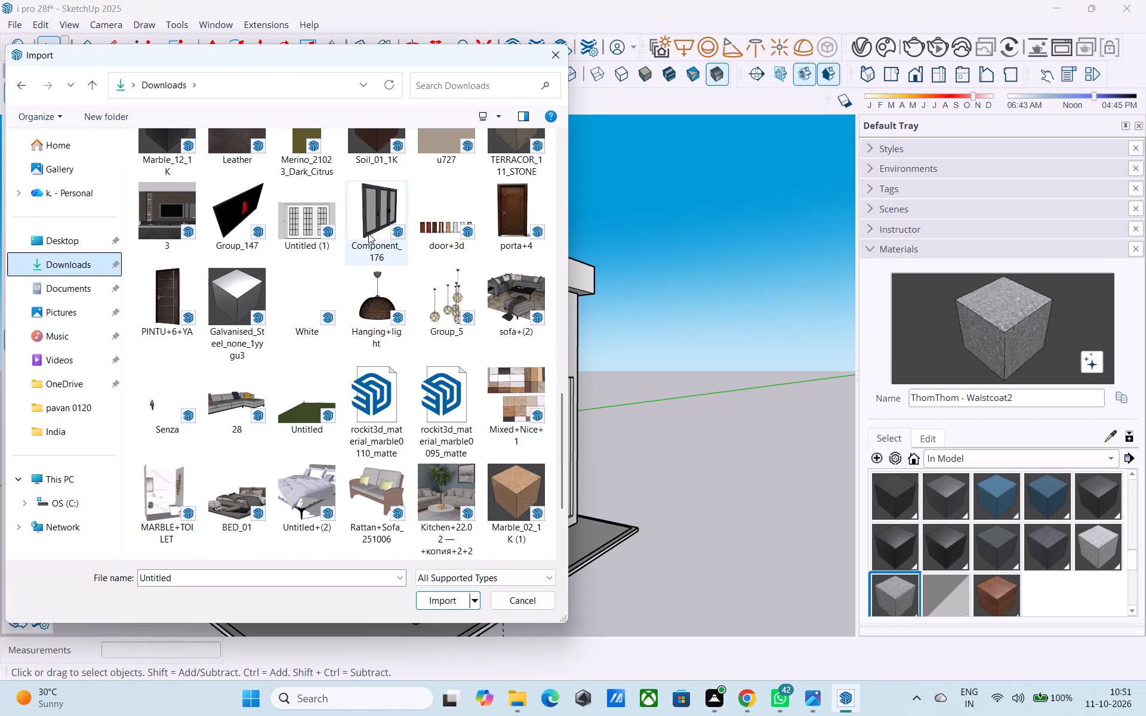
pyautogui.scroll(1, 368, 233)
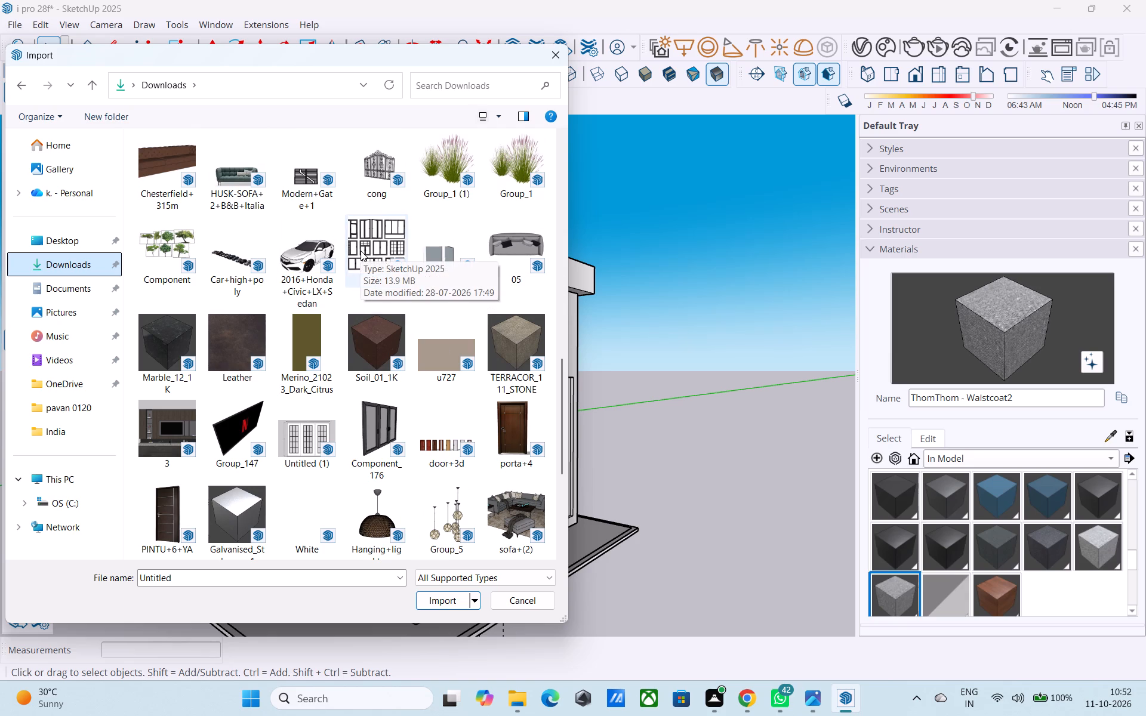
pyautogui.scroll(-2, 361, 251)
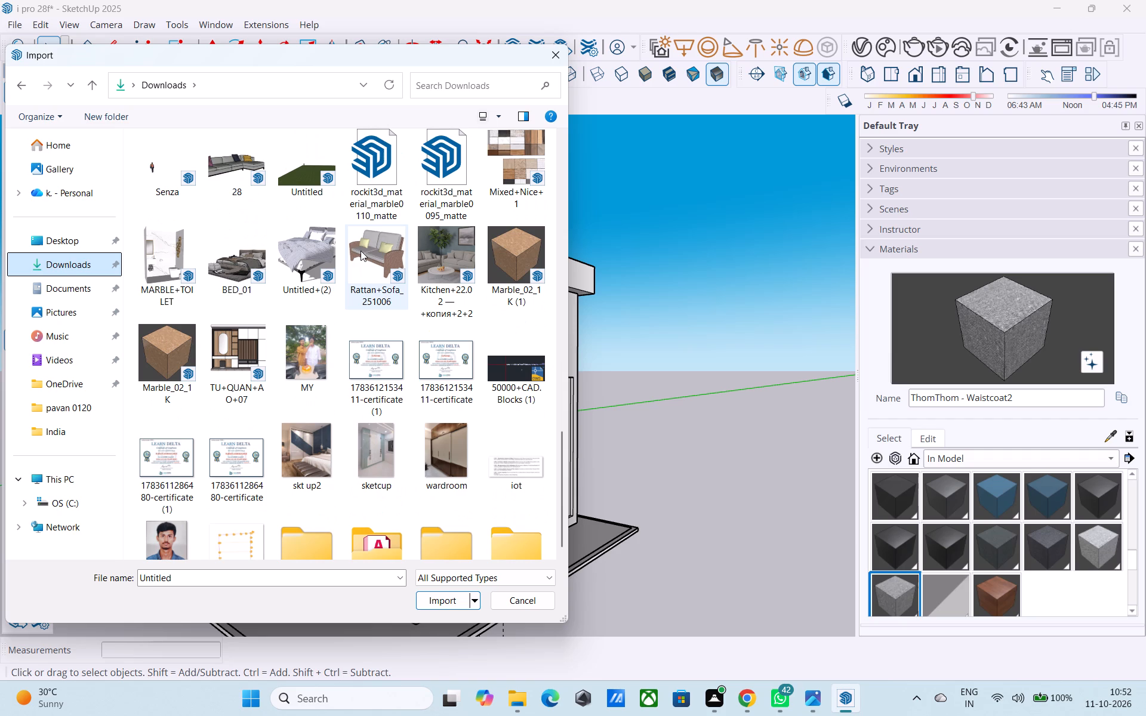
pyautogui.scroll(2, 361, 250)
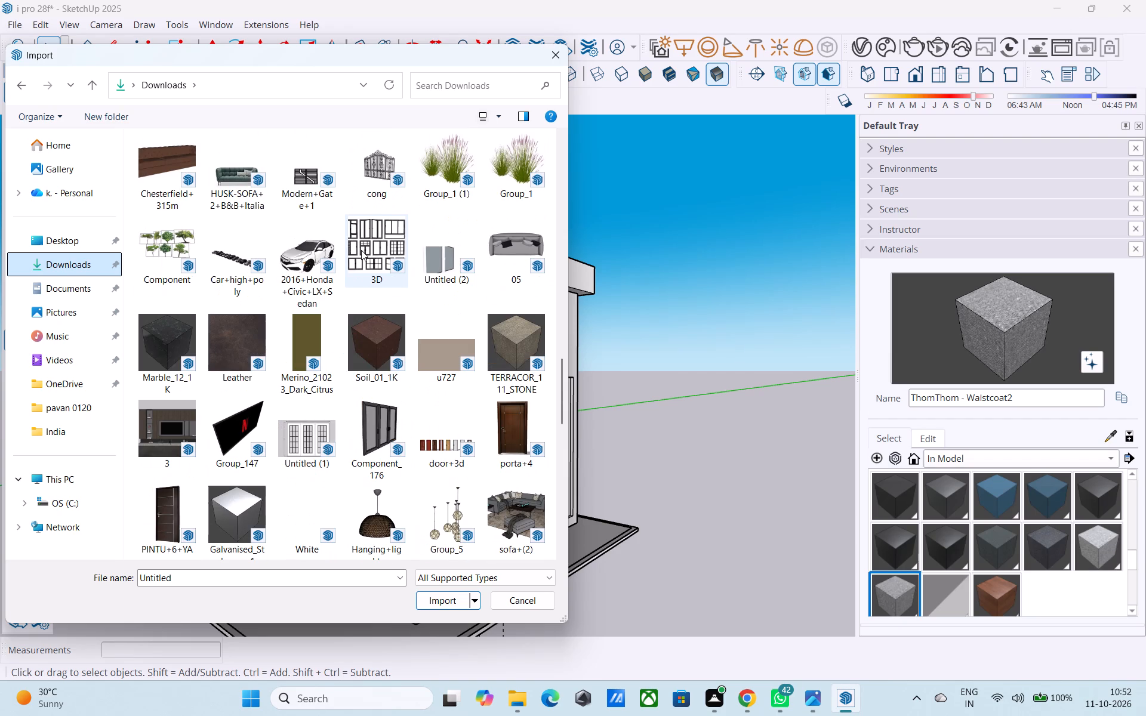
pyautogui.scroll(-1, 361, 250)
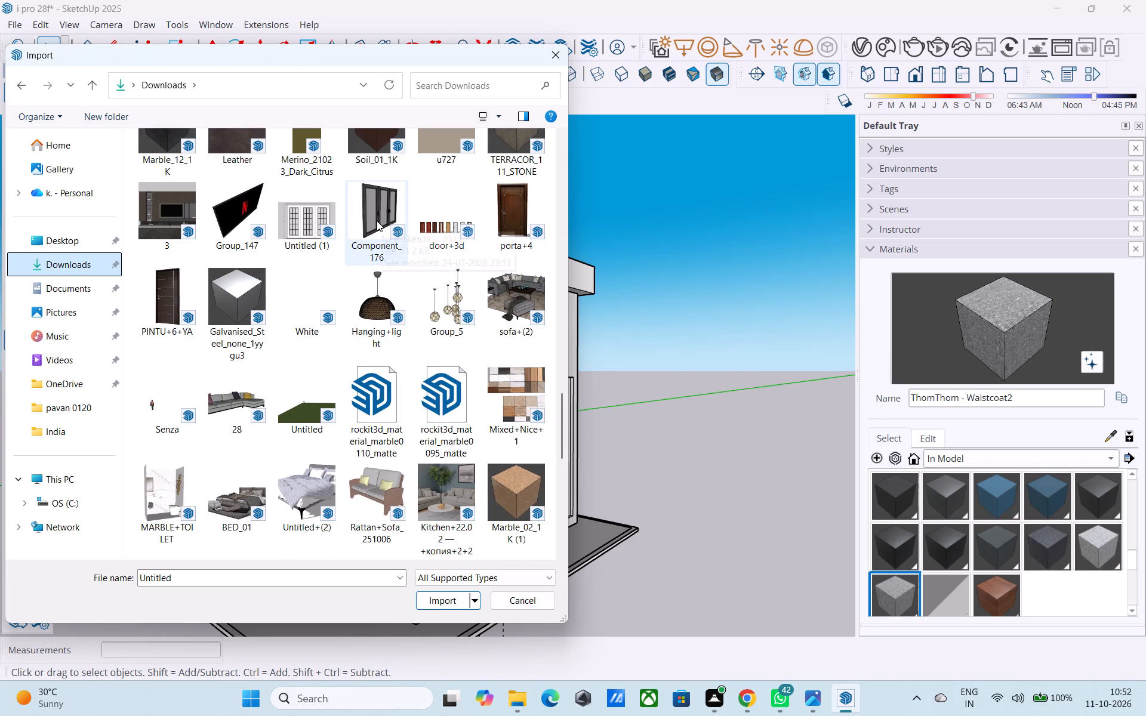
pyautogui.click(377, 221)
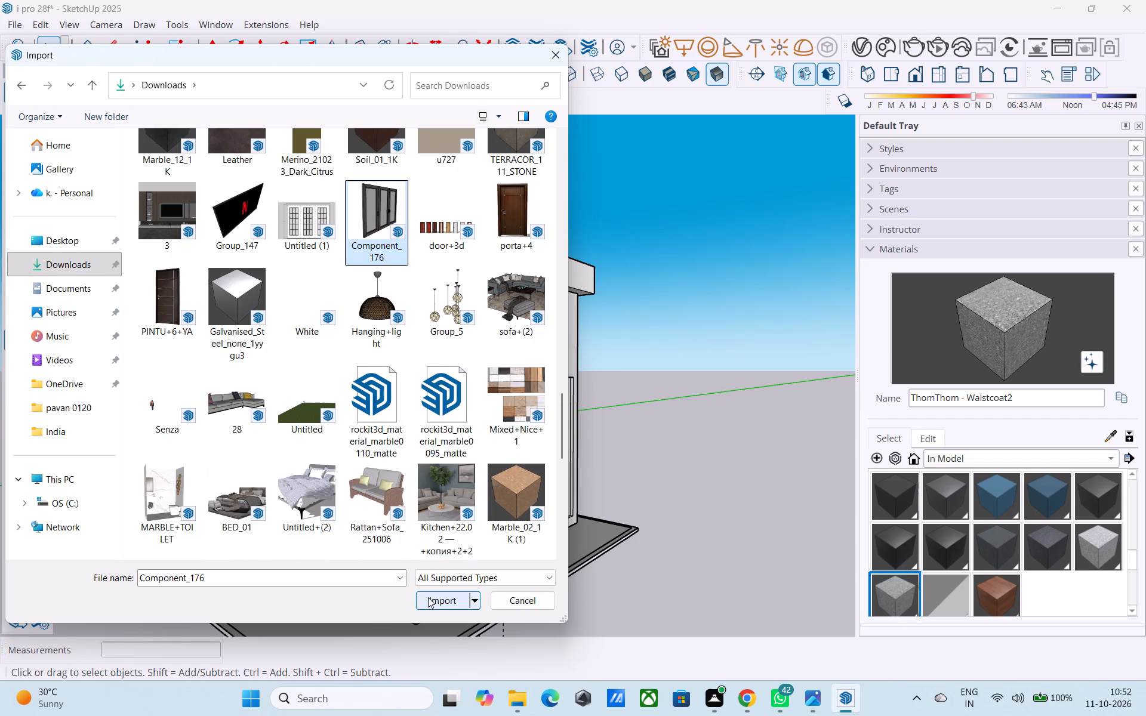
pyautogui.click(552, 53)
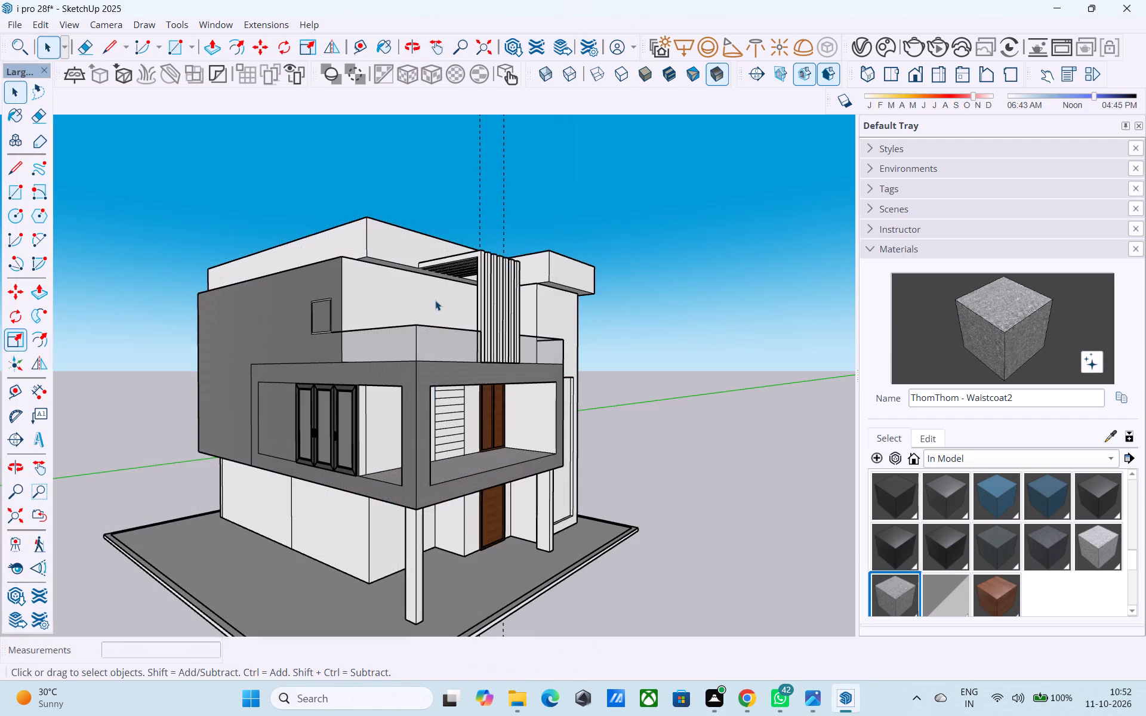
# Copy the three-panel window from the side wall to the open ground beside the house.
pyautogui.moveTo(432, 302); pyautogui.dragTo(512, 299, button='middle')
pyautogui.scroll(7, 313, 473)
pyautogui.click(339, 443)
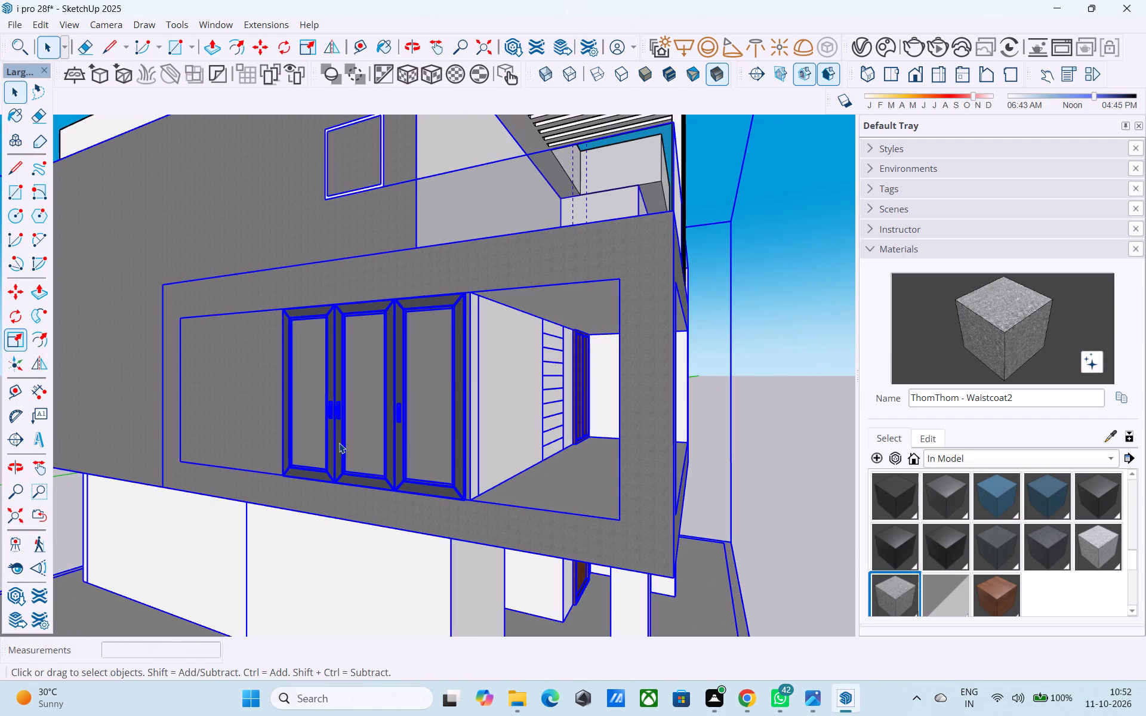
pyautogui.tripleClick(339, 443)
pyautogui.press('m')
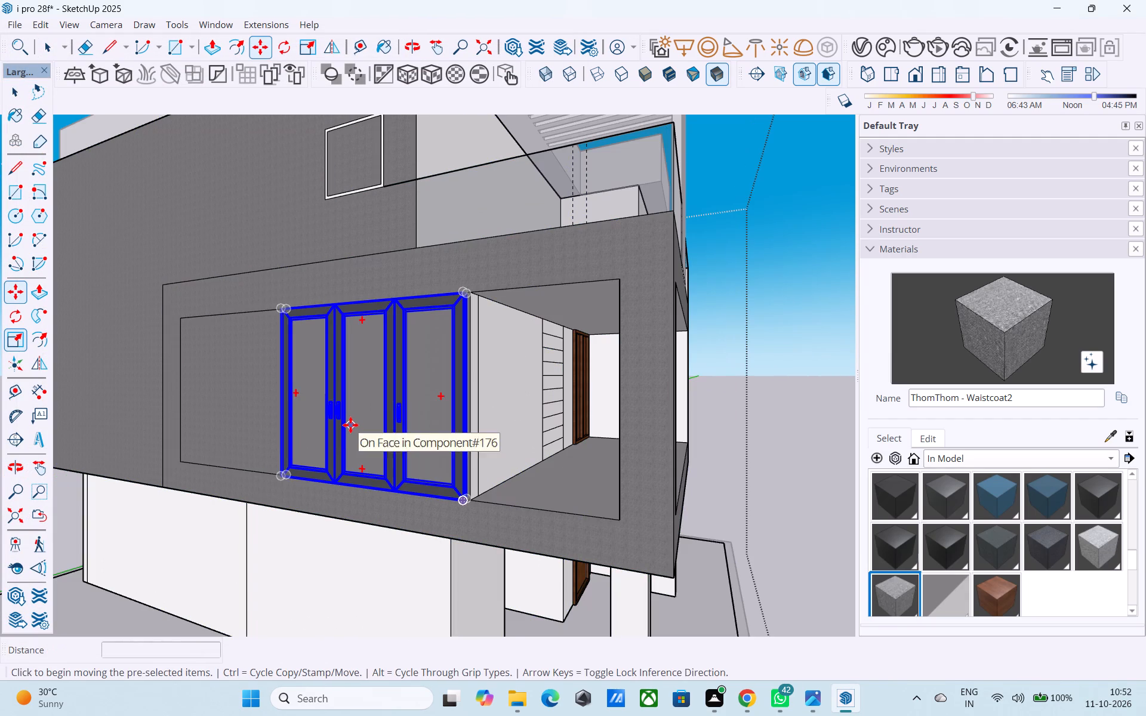
pyautogui.click(350, 425)
pyautogui.scroll(-10, 349, 421)
pyautogui.scroll(-3, 604, 538)
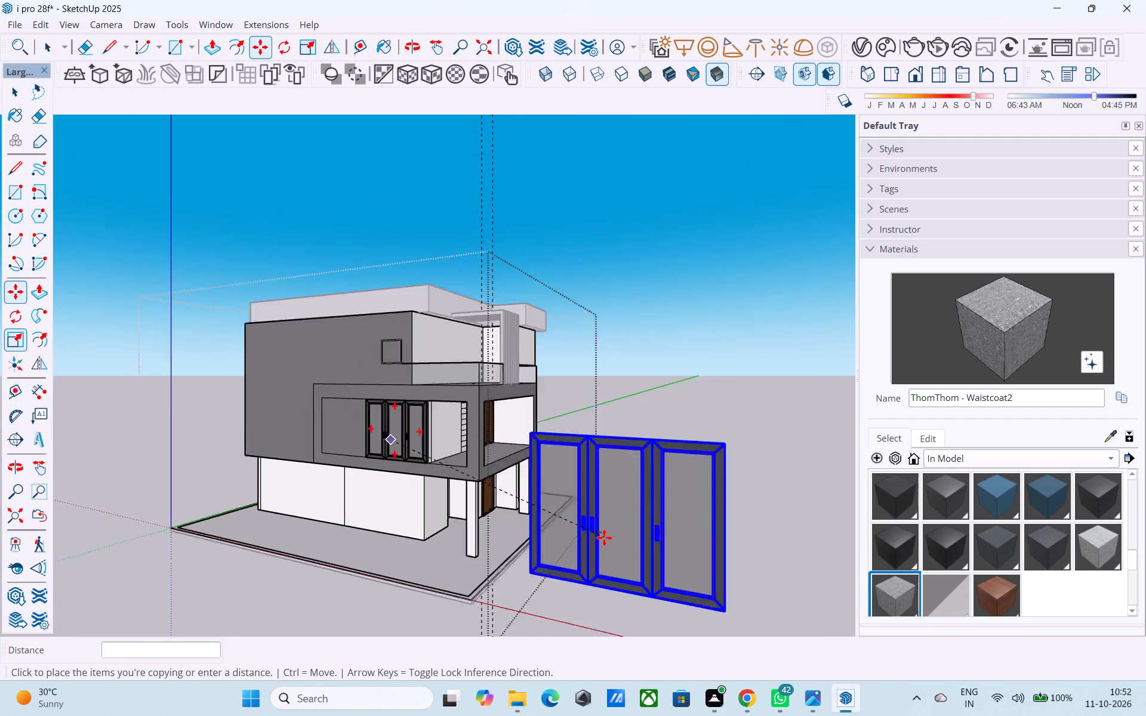
pyautogui.scroll(-2, 604, 538)
pyautogui.click(609, 538)
pyautogui.scroll(3, 614, 536)
pyautogui.press('space')
# Explode the copied three-panel window into its separate parts, then deselect it.
pyautogui.click(611, 525)
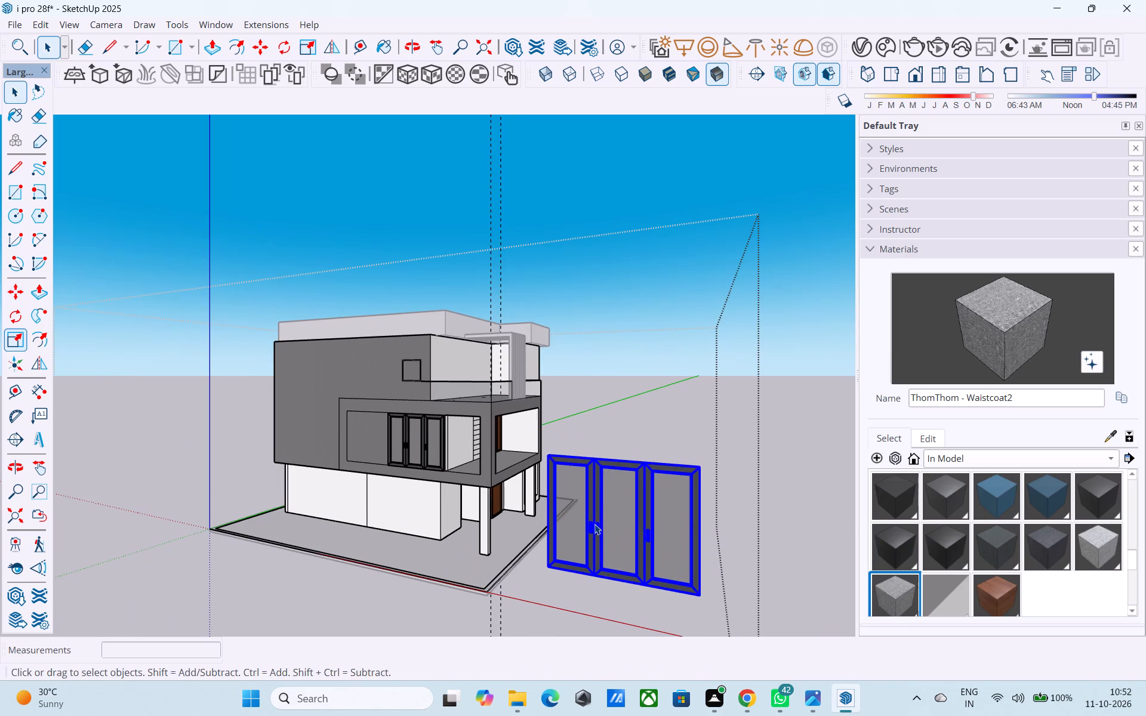
pyautogui.rightClick(593, 524)
pyautogui.click(631, 205)
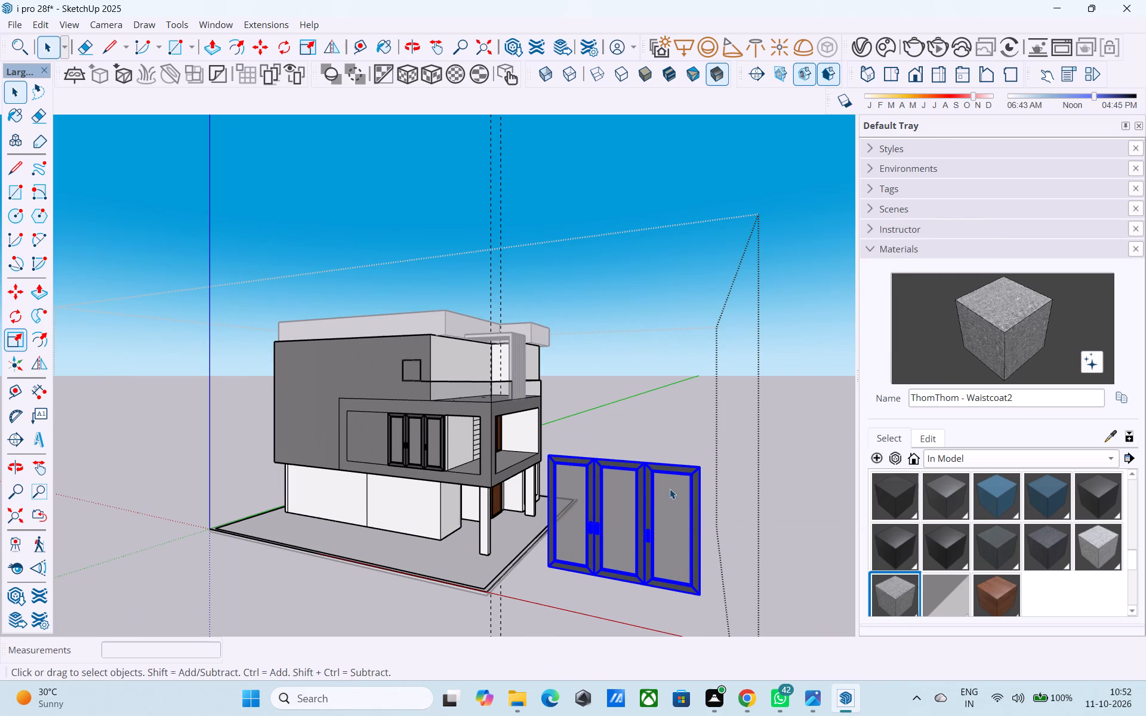
pyautogui.click(694, 391)
# Select the end panel of the exploded window, the one farthest from the house, and make it a group.
pyautogui.click(653, 495)
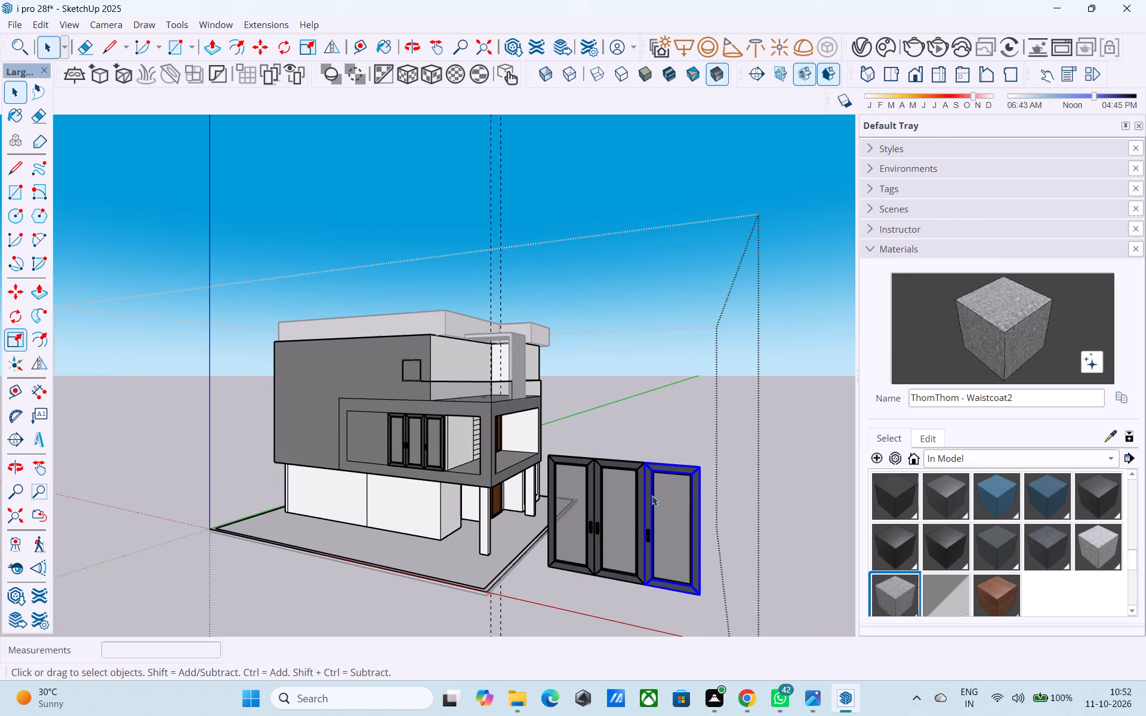
pyautogui.keyDown('shift'); pyautogui.click(663, 505); pyautogui.keyUp('shift')
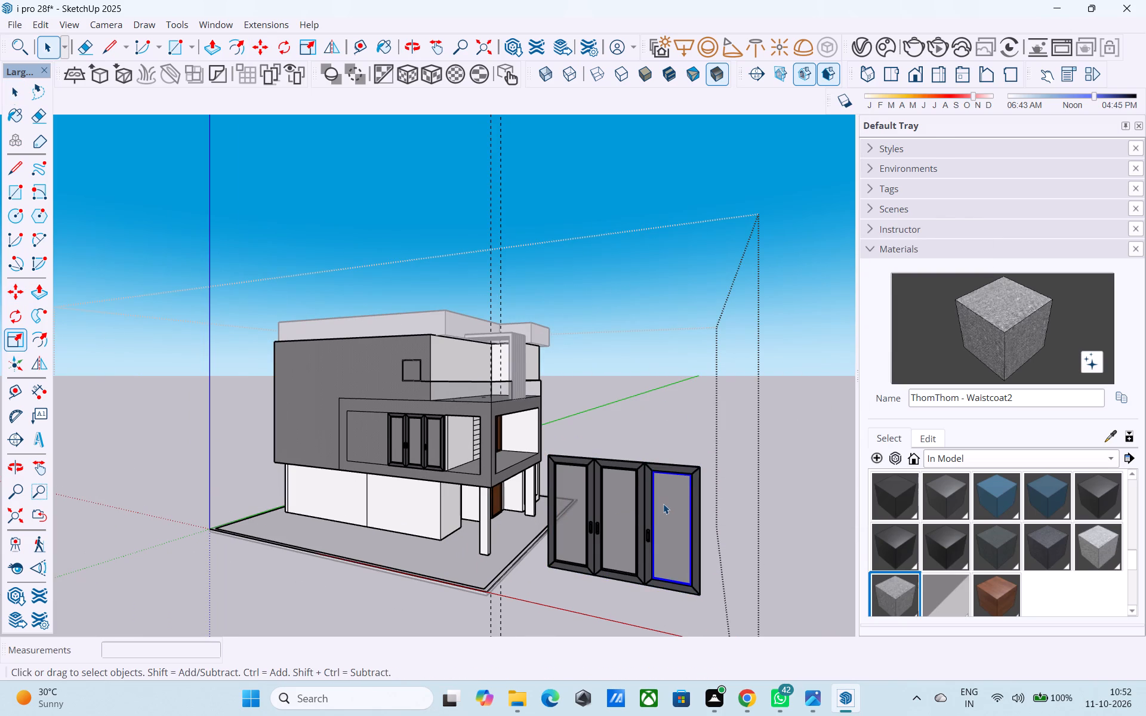
pyautogui.press('space')
pyautogui.doubleClick(663, 504)
pyautogui.click(630, 382)
pyautogui.click(666, 504)
pyautogui.scroll(4, 668, 504)
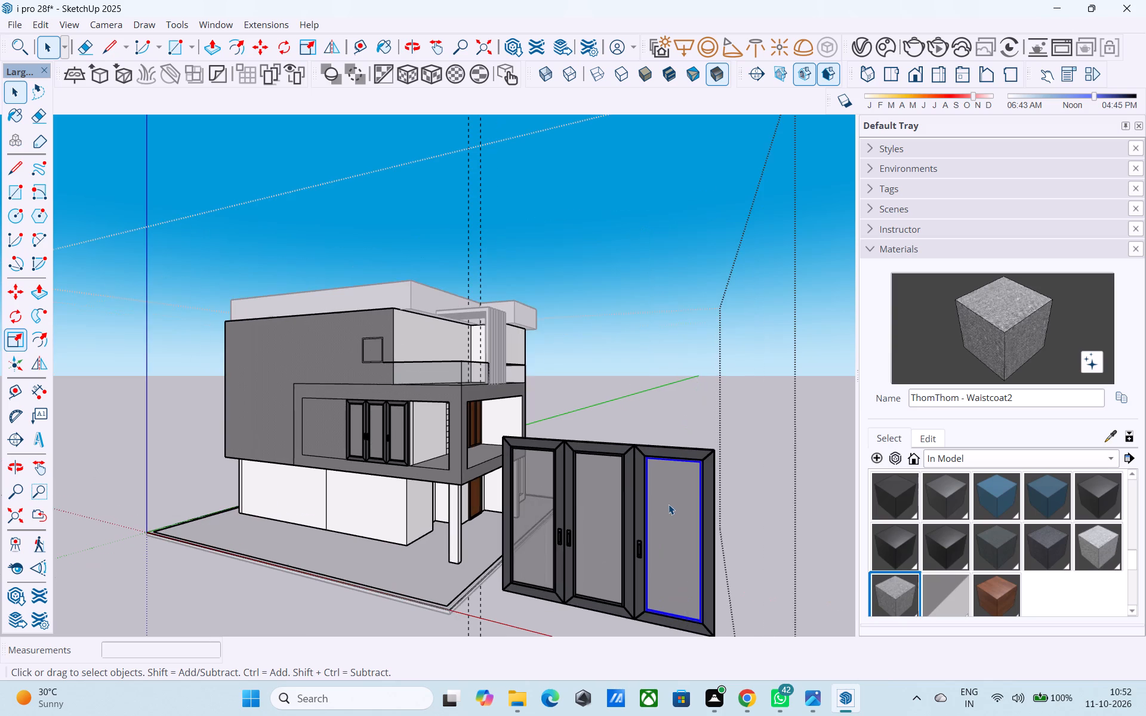
pyautogui.scroll(4, 648, 497)
pyautogui.keyDown('shift'); pyautogui.click(637, 438); pyautogui.keyUp('shift')
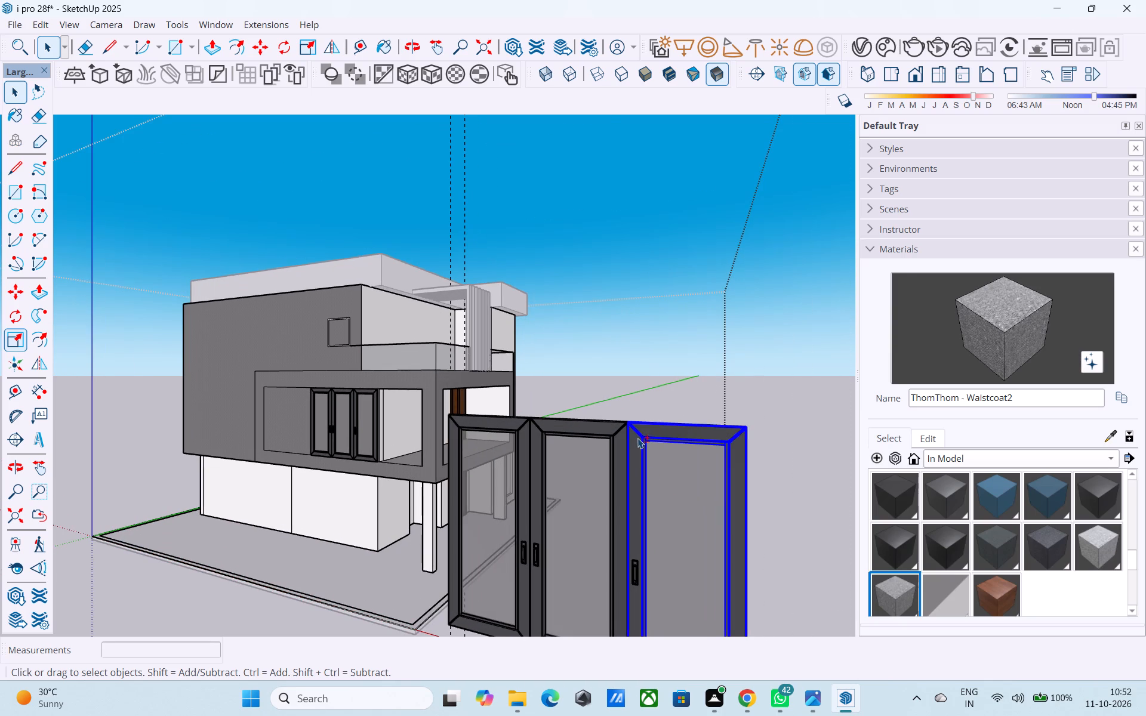
pyautogui.rightClick(637, 438)
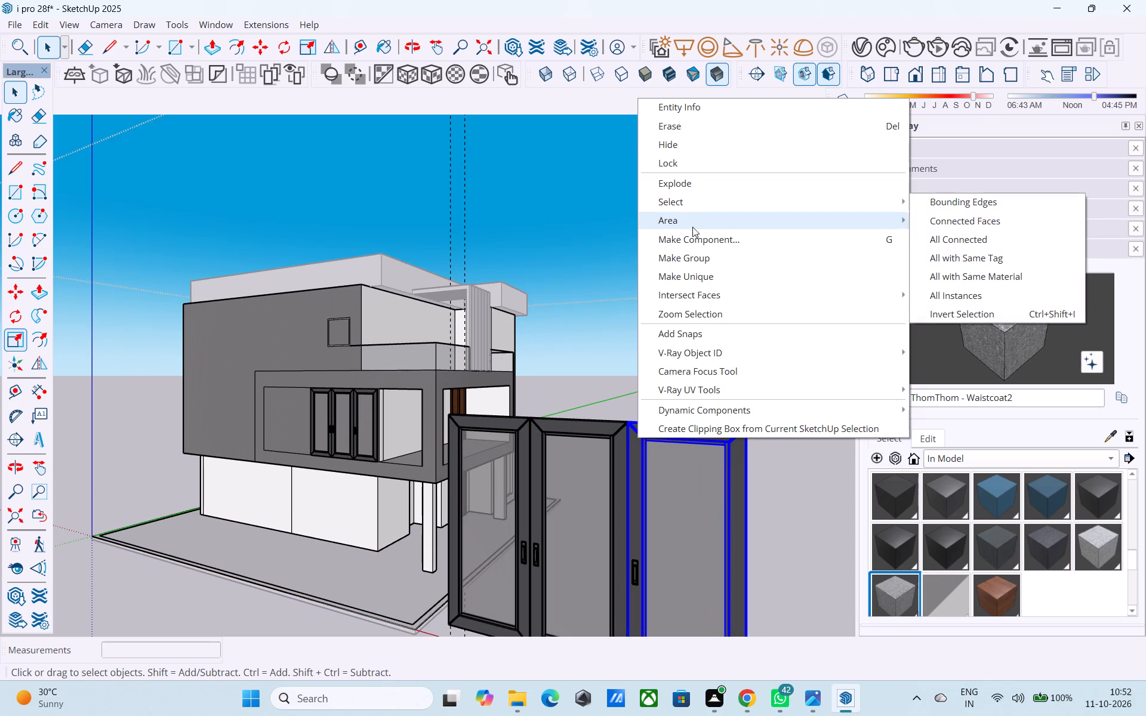
pyautogui.click(697, 257)
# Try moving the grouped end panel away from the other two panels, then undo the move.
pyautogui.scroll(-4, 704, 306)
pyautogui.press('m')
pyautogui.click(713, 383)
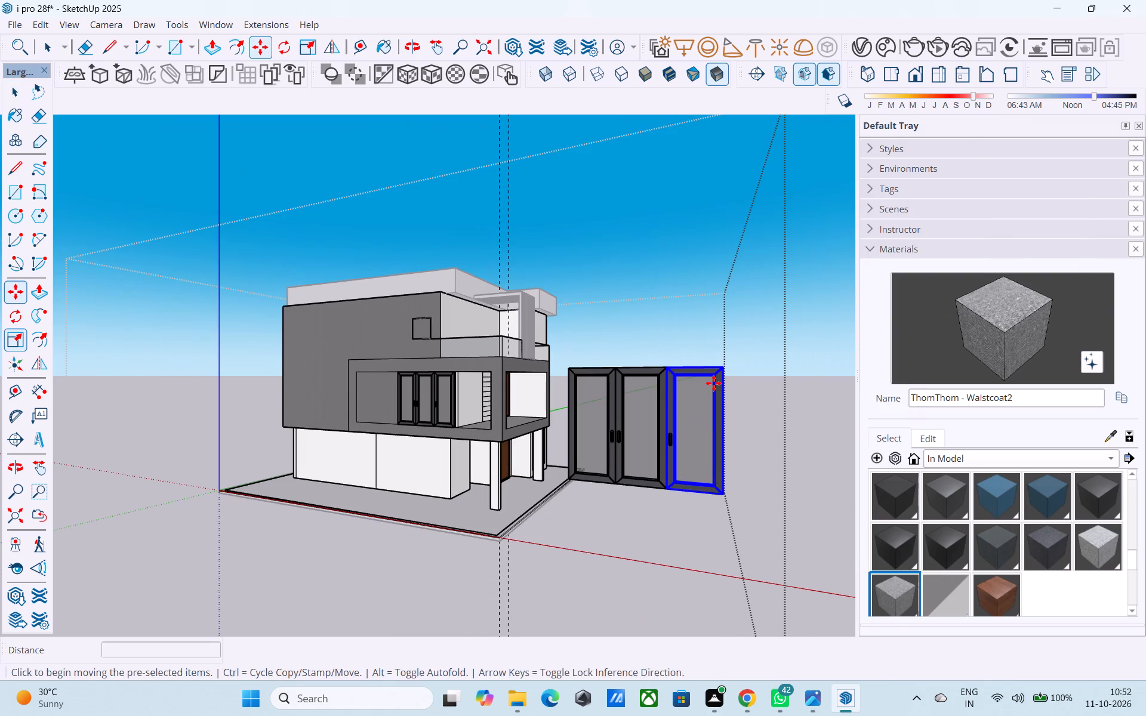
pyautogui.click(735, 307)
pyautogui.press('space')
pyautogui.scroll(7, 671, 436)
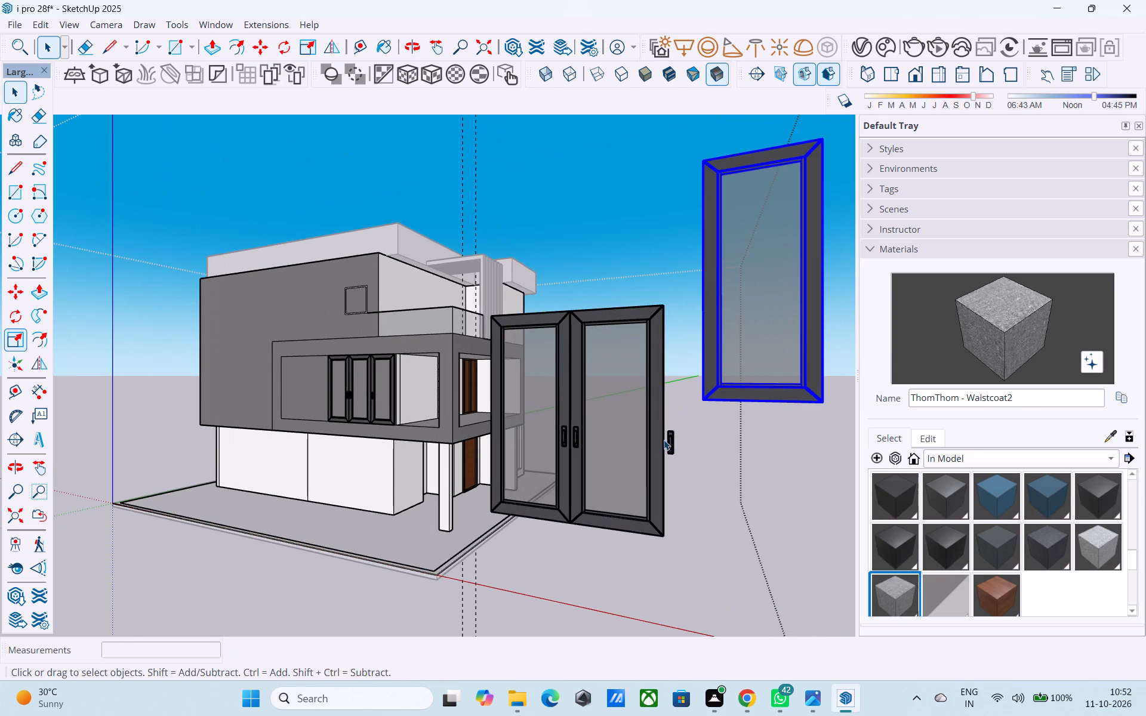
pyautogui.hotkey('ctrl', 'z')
# Select the end panel together with its handle and make them one group.
pyautogui.click(670, 439)
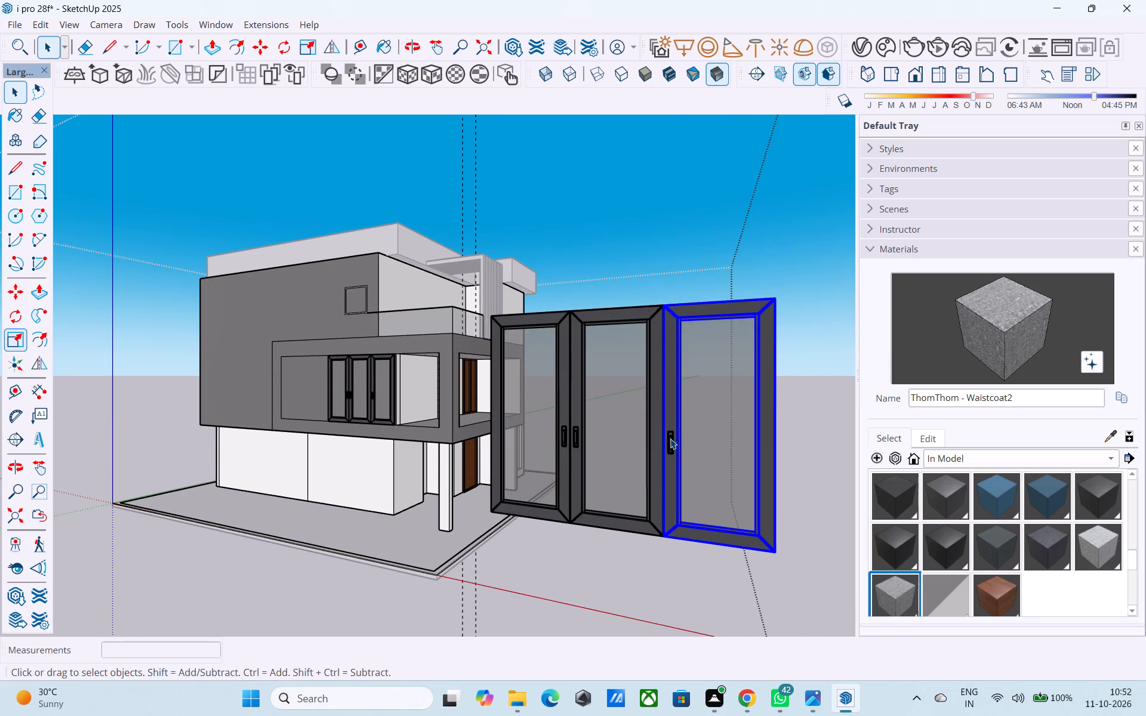
pyautogui.scroll(3, 669, 427)
pyautogui.keyDown('shift'); pyautogui.click(671, 395); pyautogui.keyUp('shift')
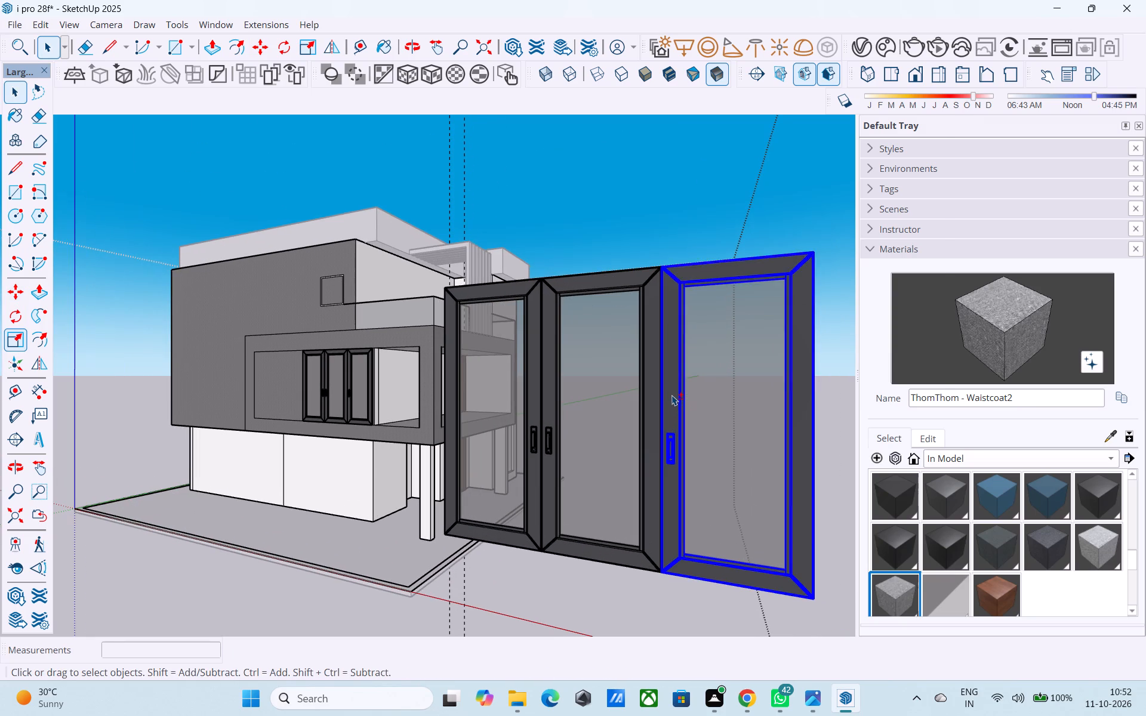
pyautogui.keyDown('shift'); pyautogui.rightClick(671, 395); pyautogui.keyUp('shift')
pyautogui.click(729, 208)
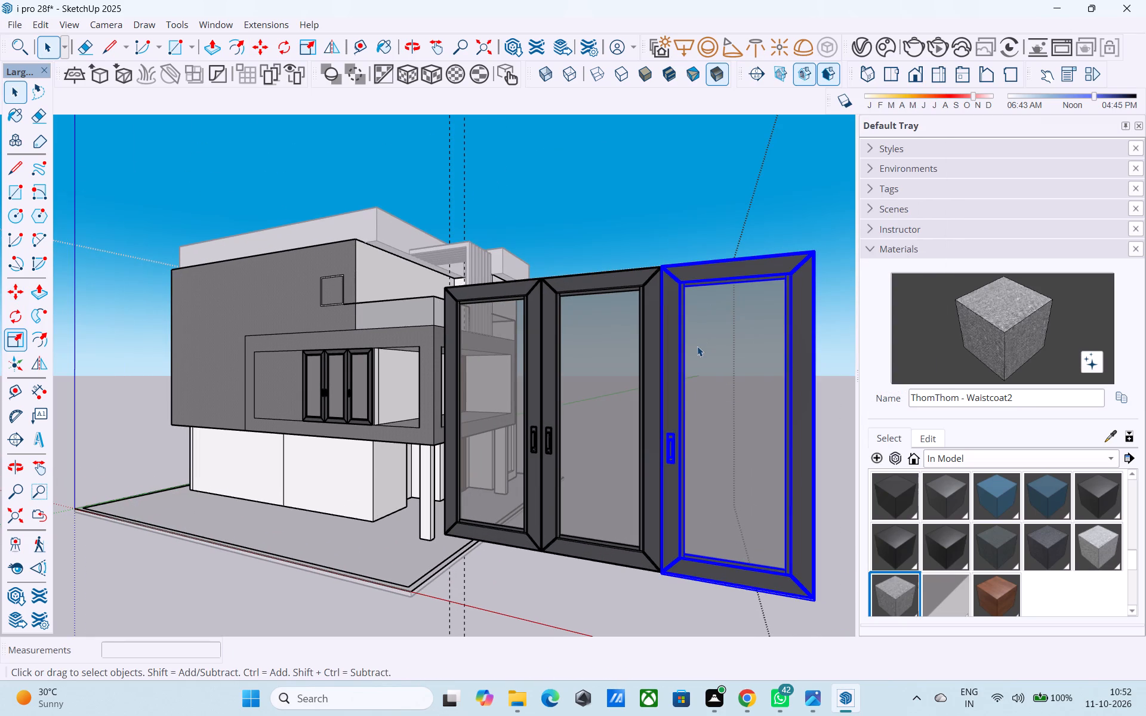
# Move the grouped panel by its lower outer corner onto the lower corner of the small square on the upper side wall.
pyautogui.scroll(-4, 696, 345)
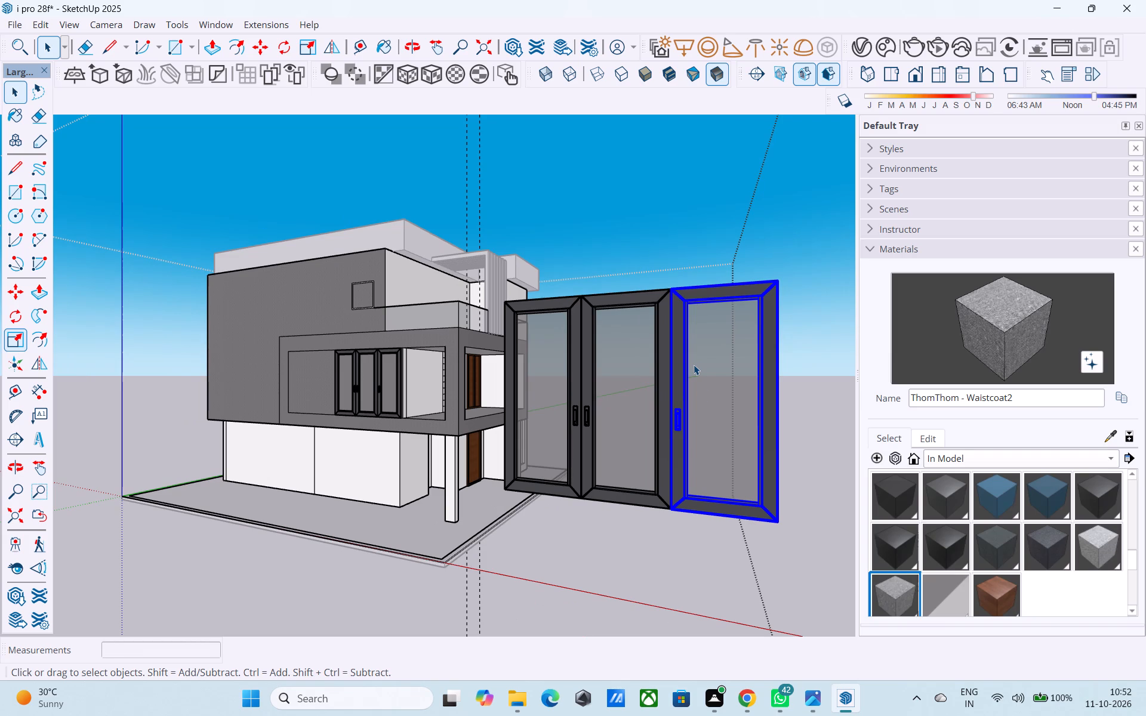
pyautogui.press('m')
pyautogui.scroll(1, 788, 527)
pyautogui.scroll(-1, 788, 527)
pyautogui.scroll(2, 788, 527)
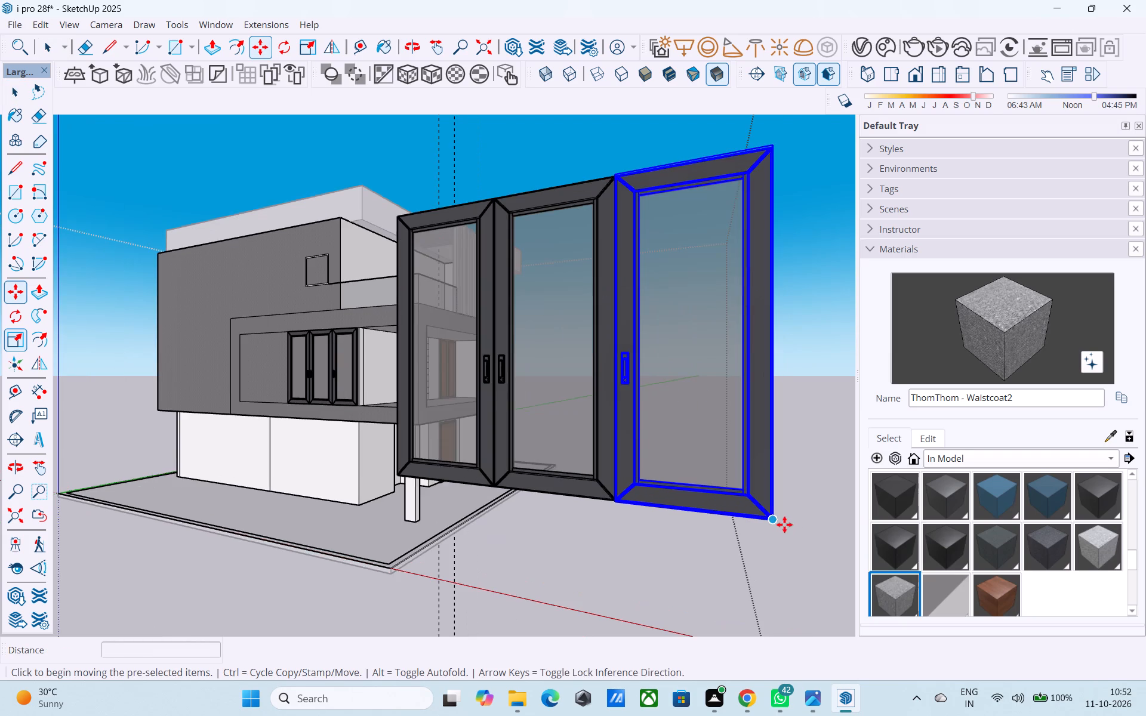
pyautogui.moveTo(784, 524); pyautogui.dragTo(547, 515, button='middle')
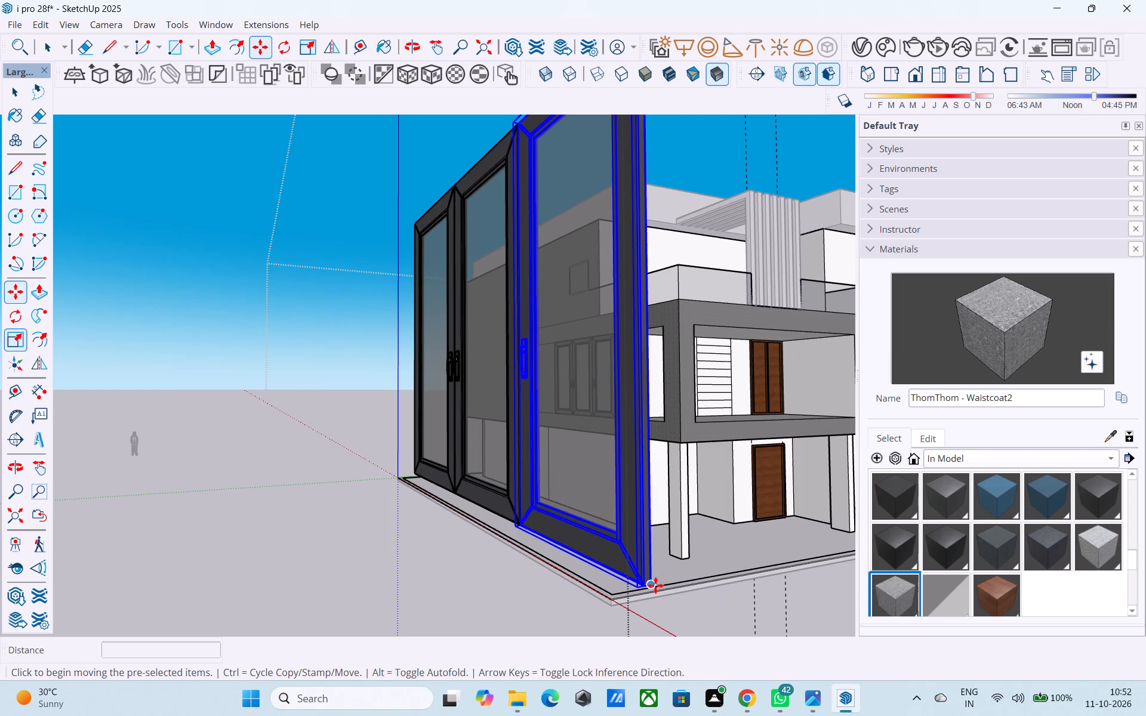
pyautogui.click(655, 585)
pyautogui.scroll(-5, 739, 514)
pyautogui.moveTo(581, 378); pyautogui.dragTo(728, 539, button='middle')
pyautogui.scroll(-10, 710, 529)
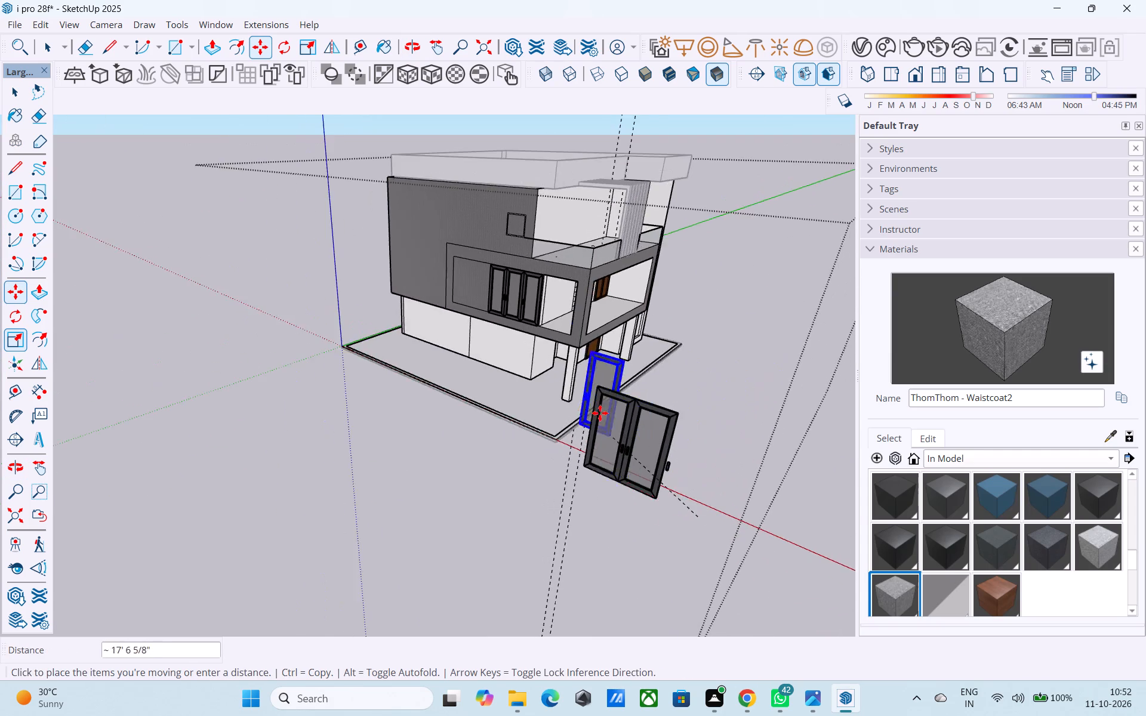
pyautogui.keyDown('shift'); pyautogui.moveTo(598, 412); pyautogui.dragTo(583, 550, button='middle'); pyautogui.keyUp('shift')
pyautogui.scroll(10, 518, 415)
pyautogui.scroll(1, 517, 237)
pyautogui.moveTo(517, 237); pyautogui.dragTo(673, 368, button='middle')
pyautogui.scroll(8, 605, 374)
pyautogui.click(593, 345)
pyautogui.scroll(1, 593, 345)
pyautogui.scroll(-3, 593, 345)
pyautogui.moveTo(593, 349); pyautogui.dragTo(618, 444, button='middle')
pyautogui.scroll(-5, 603, 404)
pyautogui.middleClick(603, 404)
pyautogui.press('space')
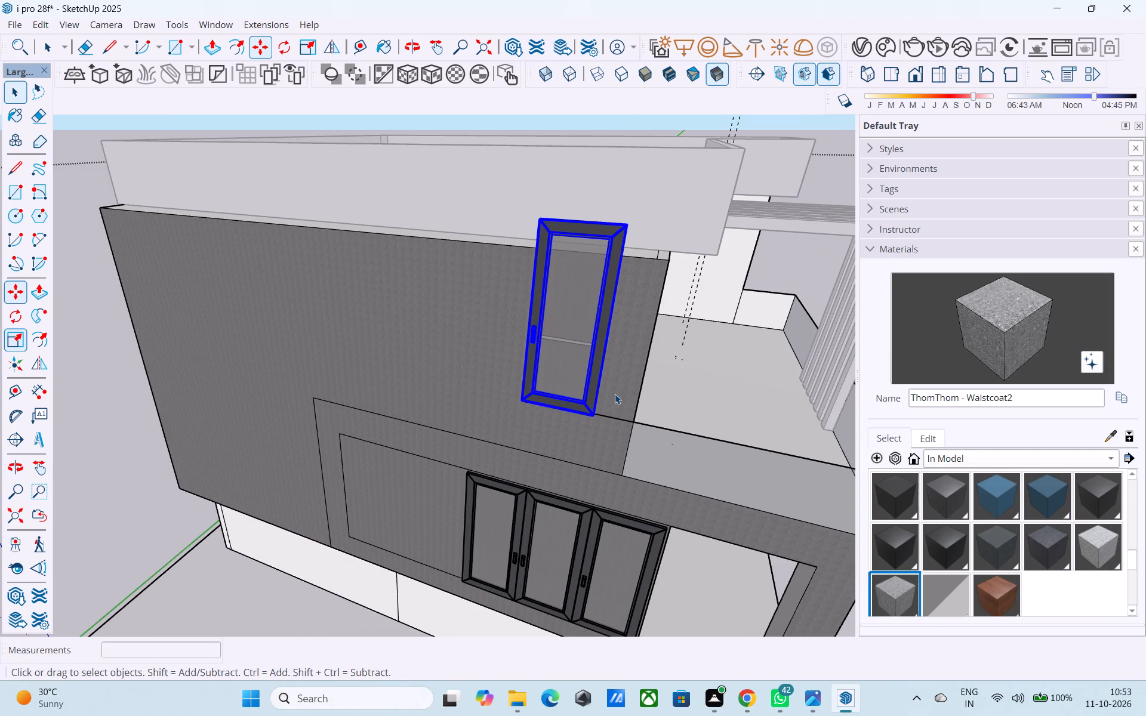
# Move the panel sideways along the upper side wall, away from the balcony, until it clears the small square.
pyautogui.click(618, 391)
pyautogui.press('m')
pyautogui.click(603, 368)
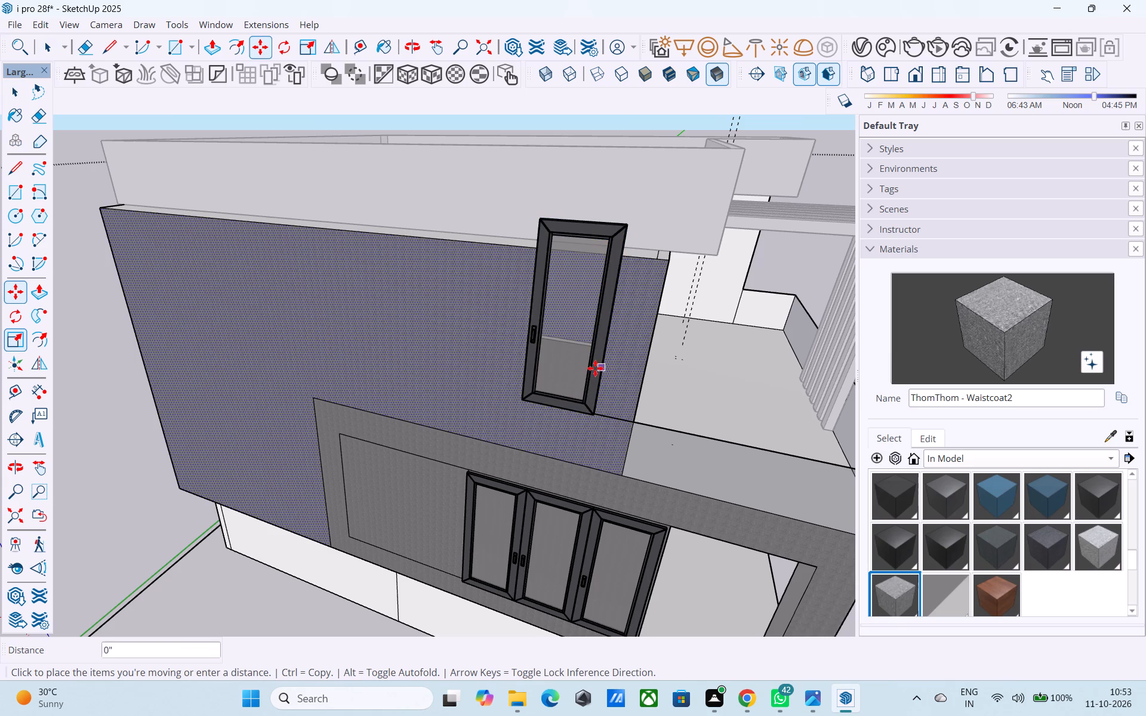
pyautogui.press('space')
pyautogui.click(594, 366)
pyautogui.press('m')
pyautogui.moveTo(623, 413); pyautogui.dragTo(611, 413)
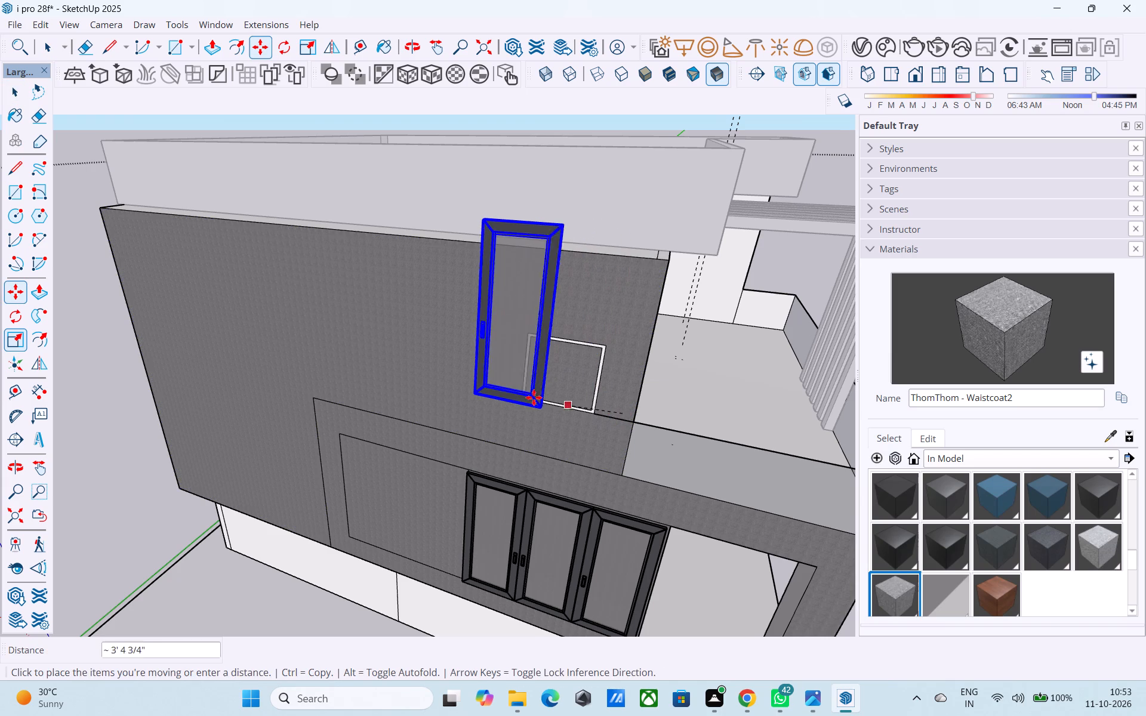
pyautogui.click(486, 393)
pyautogui.press('space')
# Paint the white border of the small square on the upper side wall with ThomThom - Waistcoat2.
pyautogui.click(988, 322)
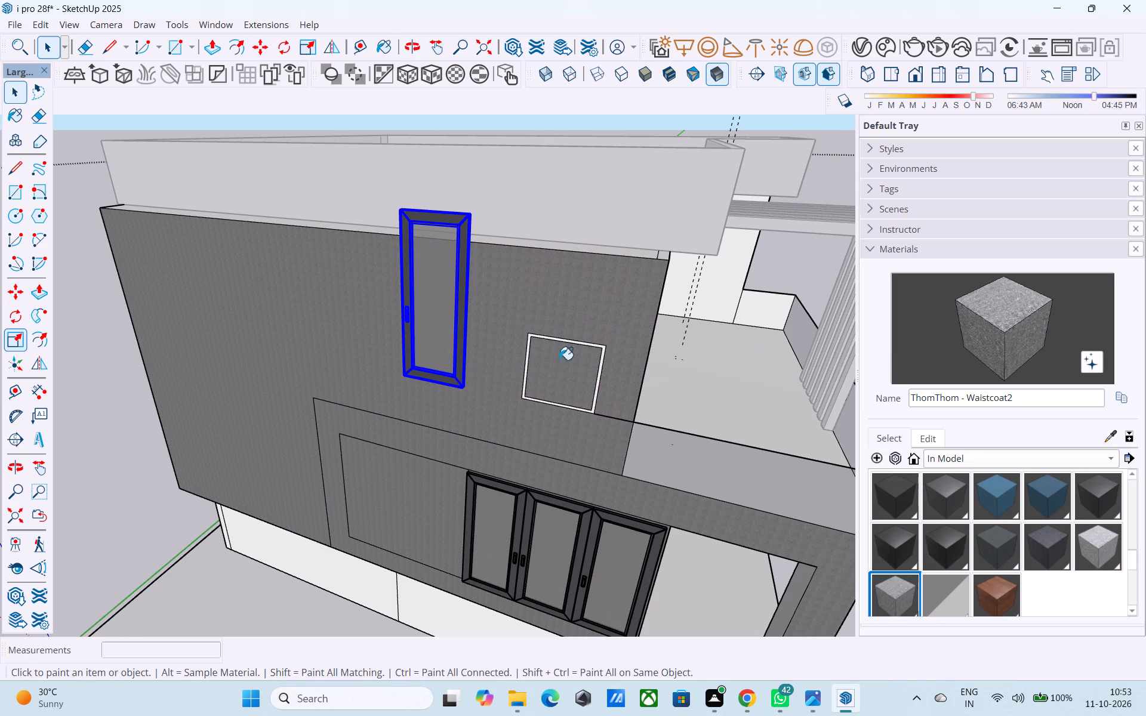
pyautogui.scroll(7, 534, 362)
pyautogui.click(520, 349)
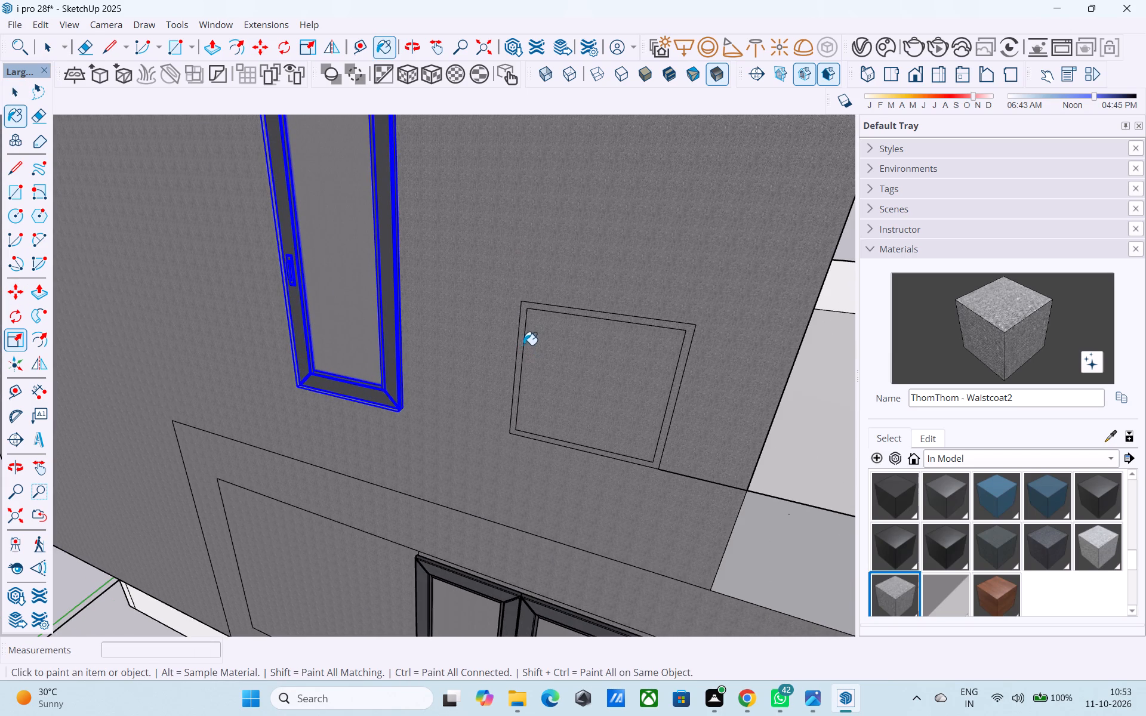
# Erase the small square's inner and outer outlines on the upper side wall, keeping only the outer vertical edge nearest the balcony.
pyautogui.press('e')
pyautogui.moveTo(562, 301); pyautogui.dragTo(565, 326)
pyautogui.moveTo(559, 331); pyautogui.dragTo(517, 345)
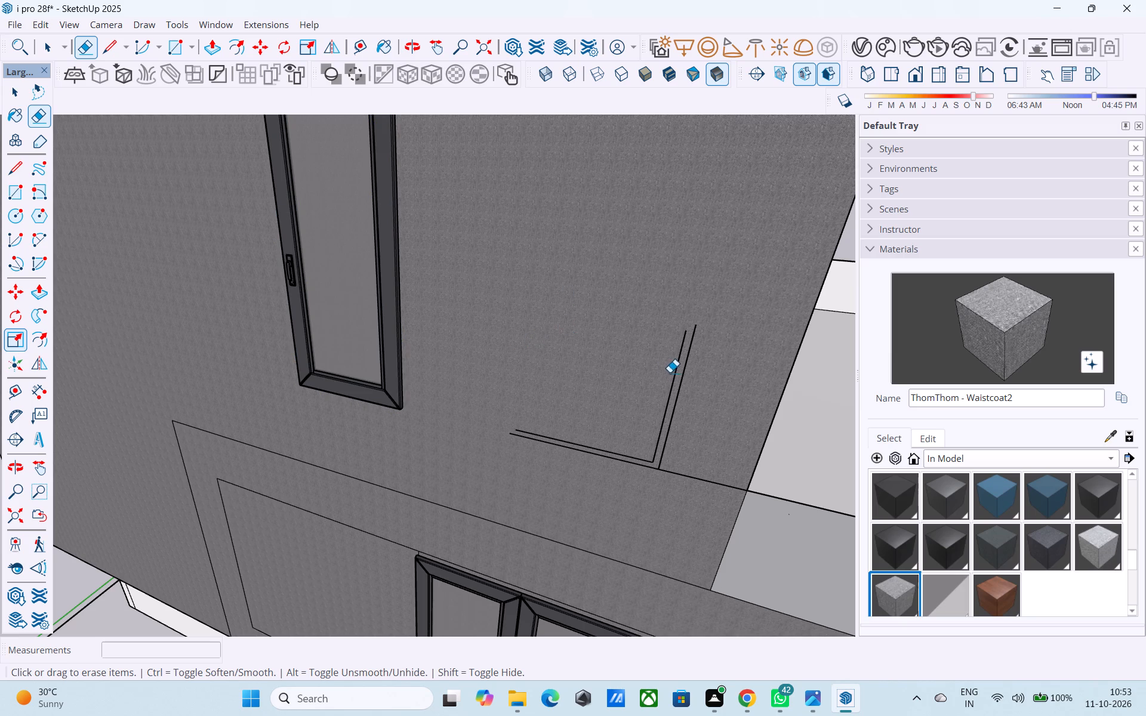
pyautogui.moveTo(685, 377); pyautogui.dragTo(657, 371)
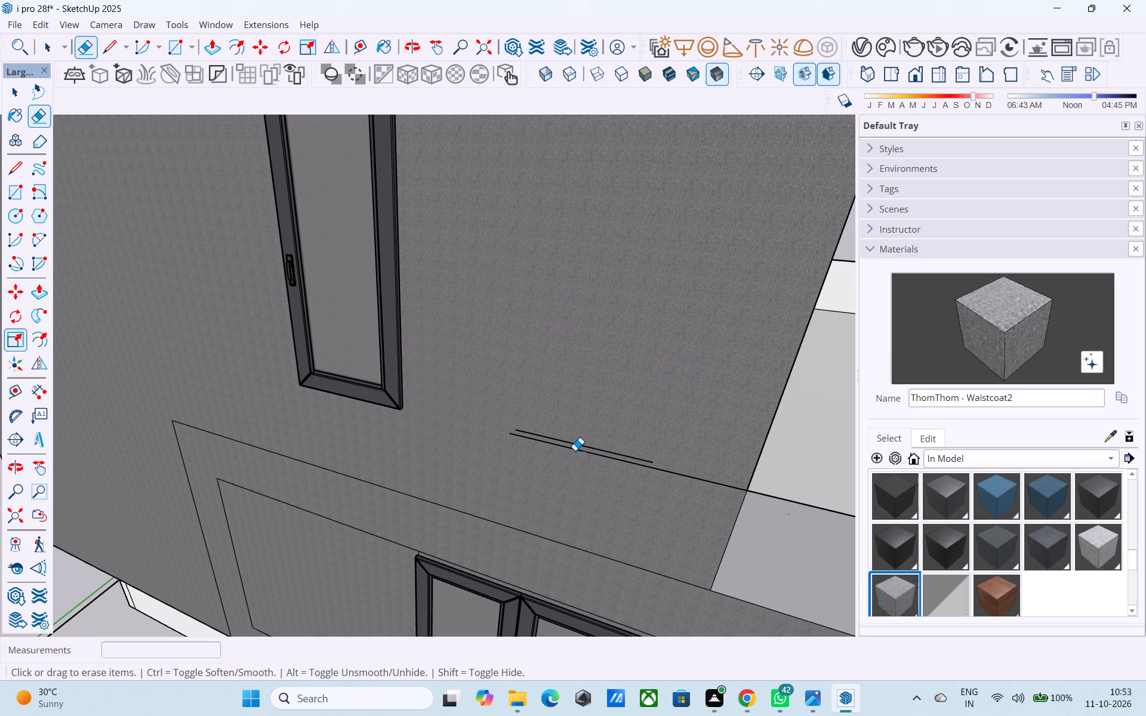
pyautogui.hotkey('ctrl', 'z')
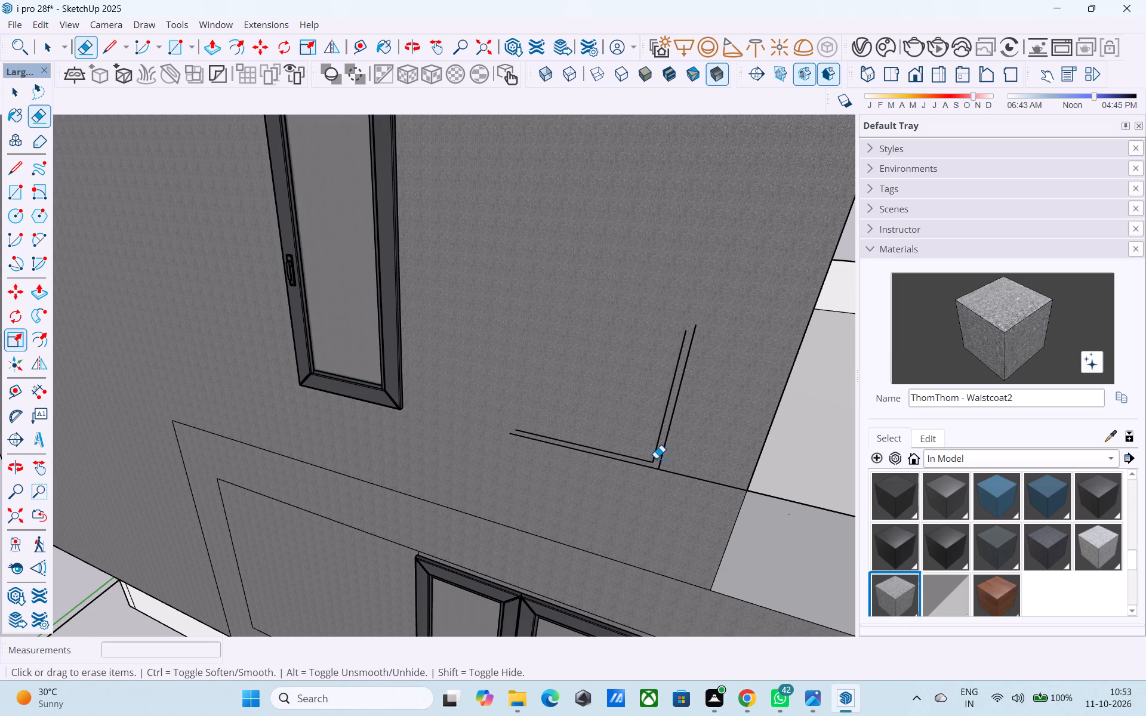
pyautogui.click(651, 461)
pyautogui.moveTo(627, 463); pyautogui.dragTo(619, 470)
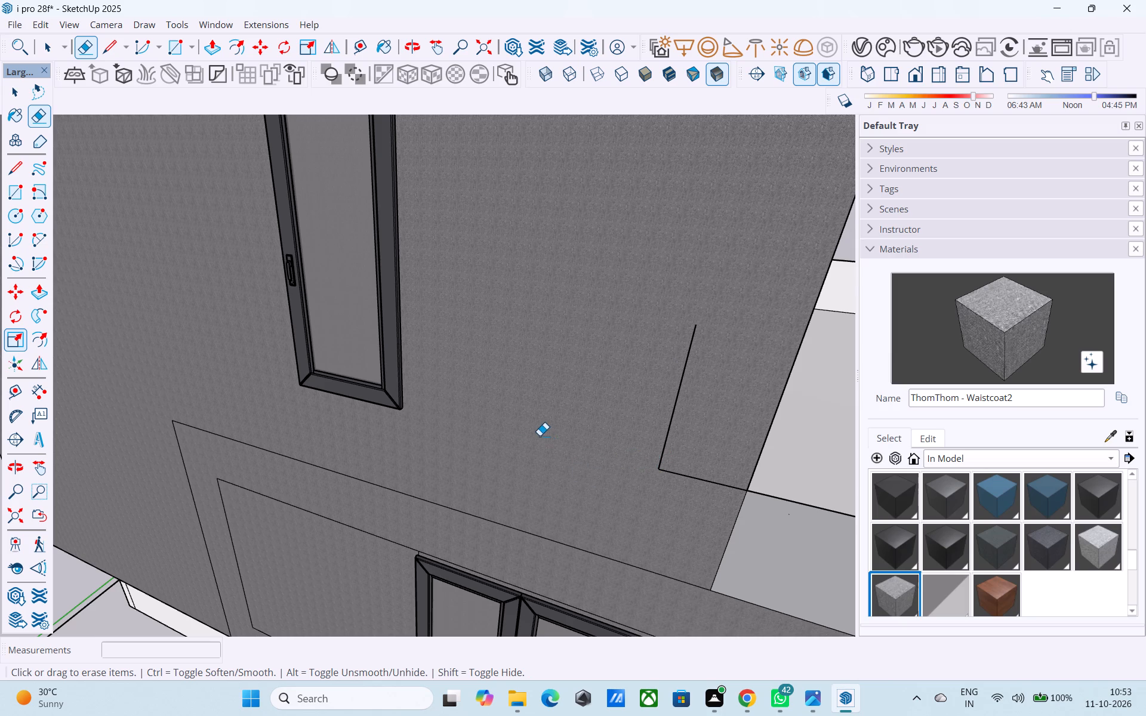
pyautogui.scroll(-4, 537, 434)
pyautogui.moveTo(537, 435); pyautogui.dragTo(568, 394, button='middle')
pyautogui.press('space')
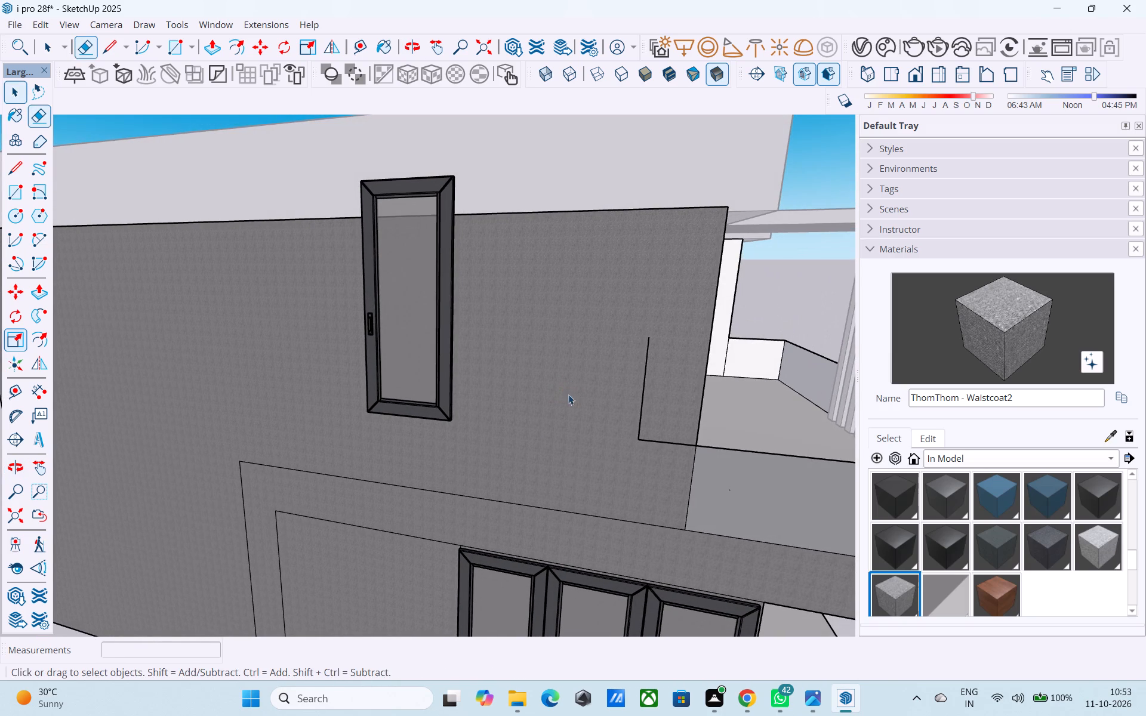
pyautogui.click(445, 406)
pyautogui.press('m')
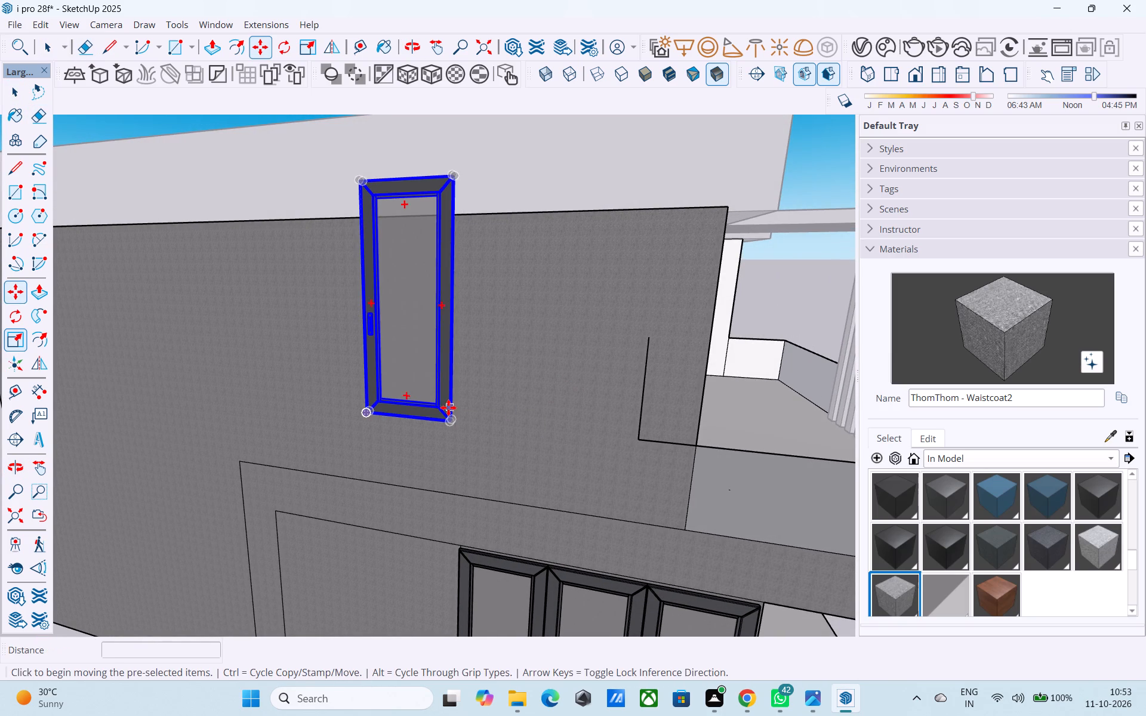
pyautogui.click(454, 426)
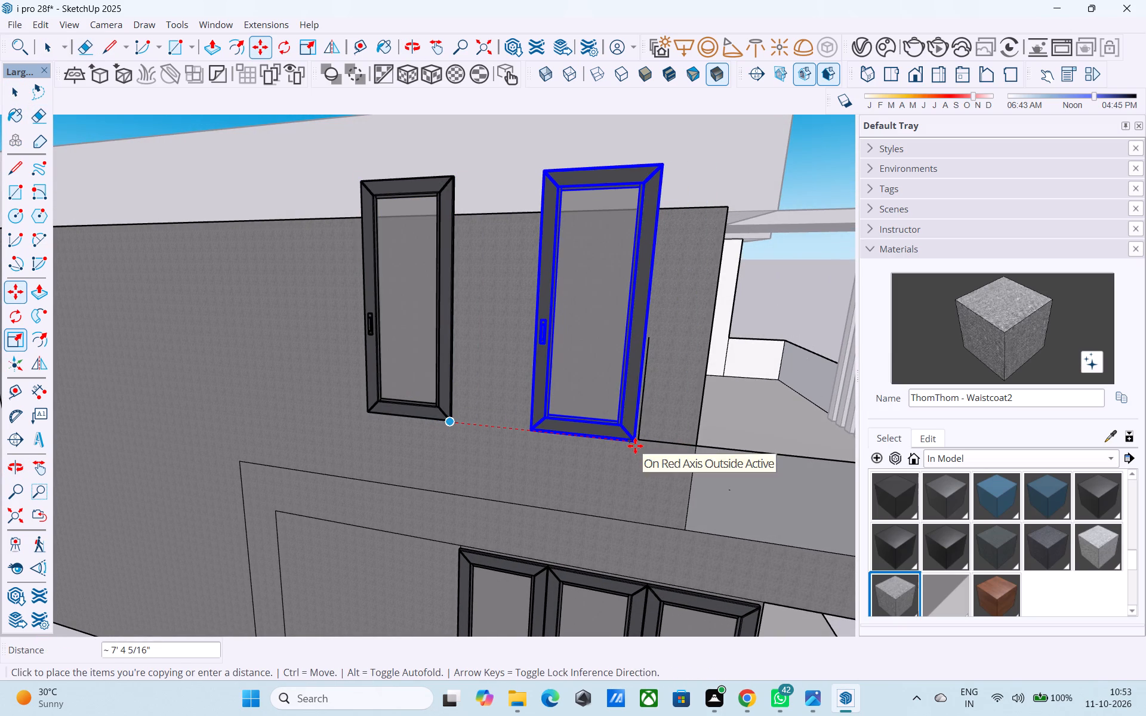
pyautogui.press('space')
# Move the single window panel by its lower outer corner onto the lower end of the remaining vertical edge near the balcony.
pyautogui.scroll(1, 455, 411)
pyautogui.moveTo(455, 411); pyautogui.dragTo(332, 391, button='middle')
pyautogui.scroll(4, 338, 402)
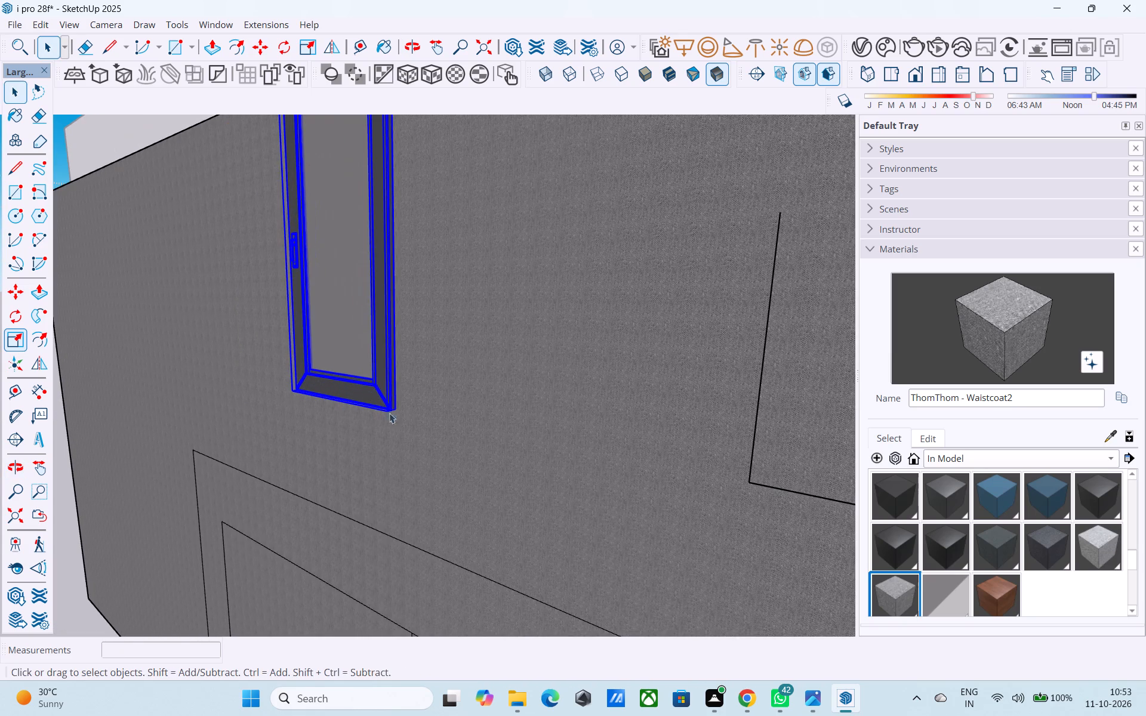
pyautogui.press('m')
pyautogui.scroll(4, 401, 406)
pyautogui.click(400, 406)
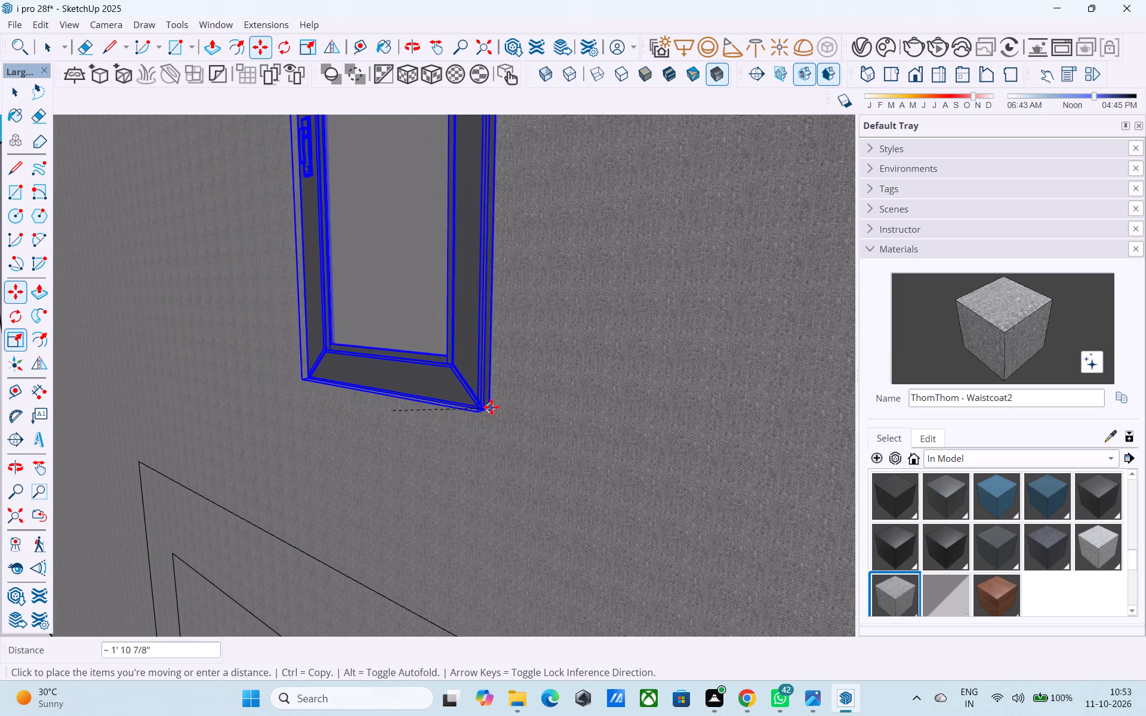
pyautogui.scroll(-9, 492, 407)
pyautogui.moveTo(621, 443); pyautogui.dragTo(562, 442, button='middle')
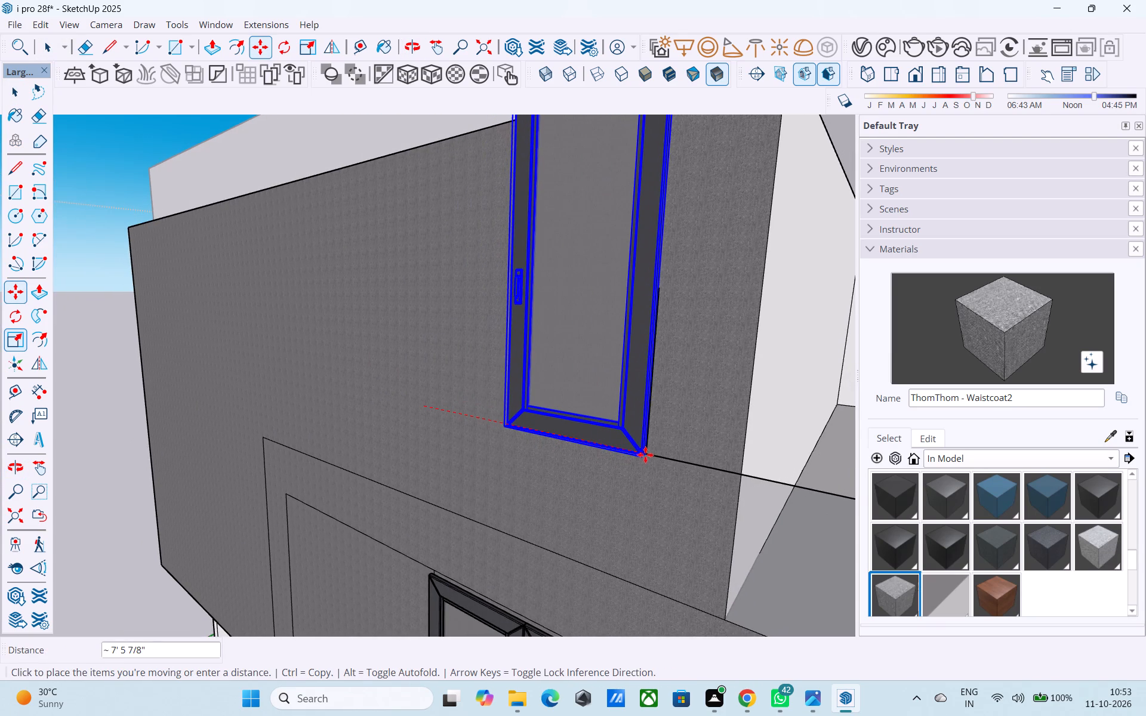
pyautogui.click(645, 454)
# Scale the window panel down from its top edge to about 0.74 of its height, keeping its lower edge in place.
pyautogui.moveTo(583, 445); pyautogui.dragTo(565, 442, button='middle')
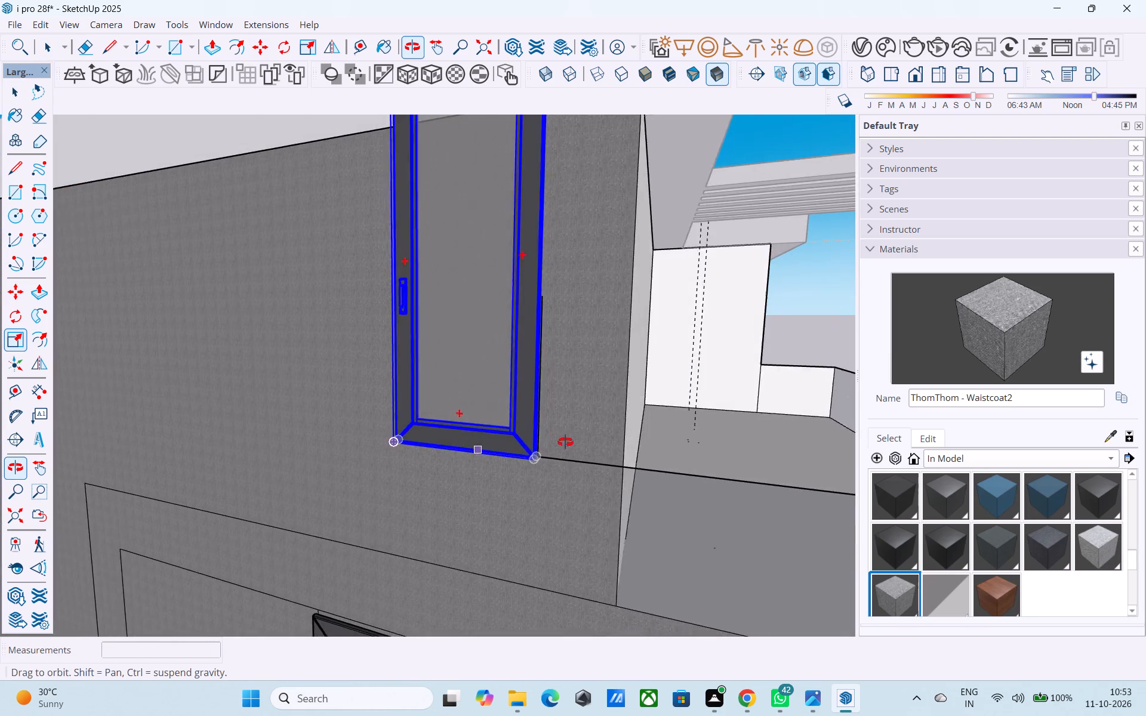
pyautogui.moveTo(565, 442); pyautogui.dragTo(567, 443, button='middle')
pyautogui.scroll(-7, 573, 442)
pyautogui.keyDown('shift'); pyautogui.moveTo(549, 458); pyautogui.dragTo(572, 555, button='middle'); pyautogui.keyUp('shift')
pyautogui.press('s')
pyautogui.moveTo(525, 354); pyautogui.dragTo(470, 520, button='middle')
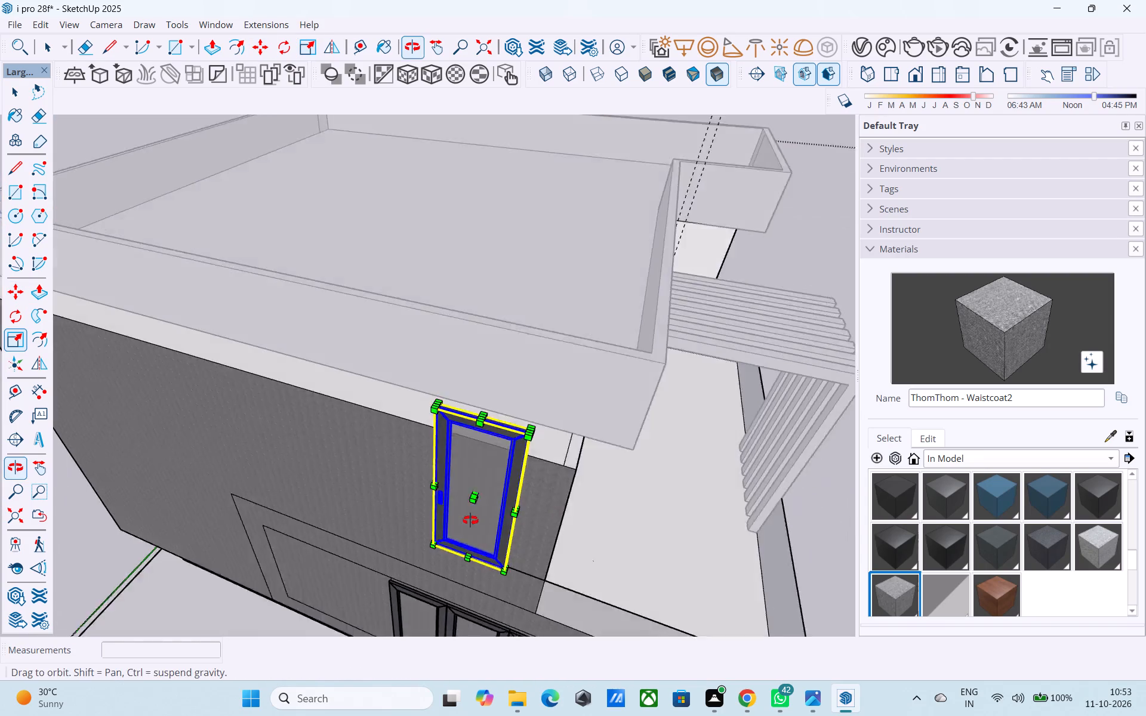
pyautogui.moveTo(470, 520); pyautogui.dragTo(470, 521, button='middle')
pyautogui.scroll(5, 461, 495)
pyautogui.moveTo(479, 408); pyautogui.dragTo(480, 442)
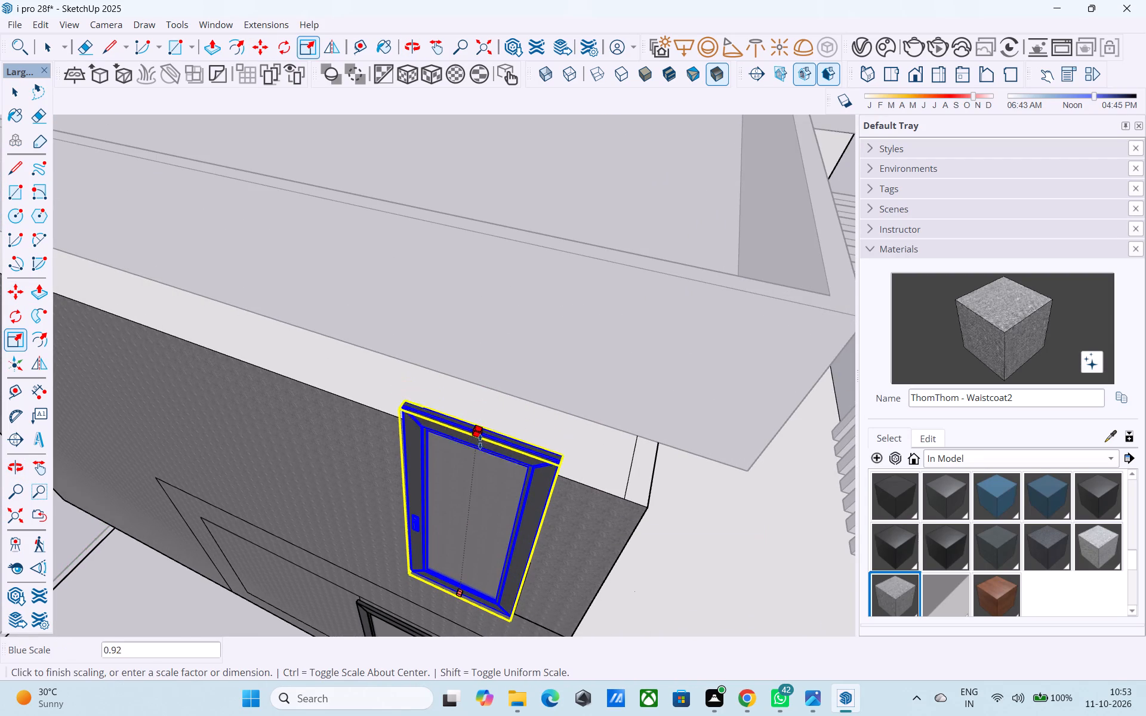
pyautogui.moveTo(480, 442); pyautogui.dragTo(483, 479)
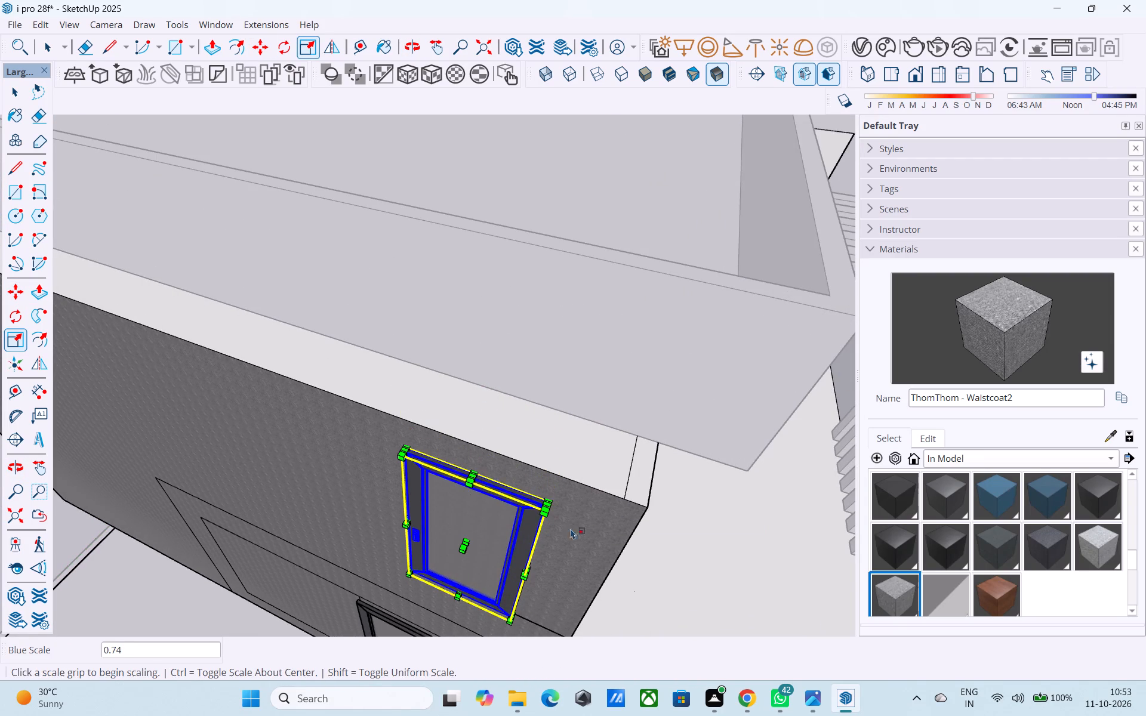
pyautogui.moveTo(585, 524); pyautogui.dragTo(638, 232, button='middle')
pyautogui.press('space')
# Examine the shortened window panel on the upper side wall from several angles.
pyautogui.scroll(-5, 670, 308)
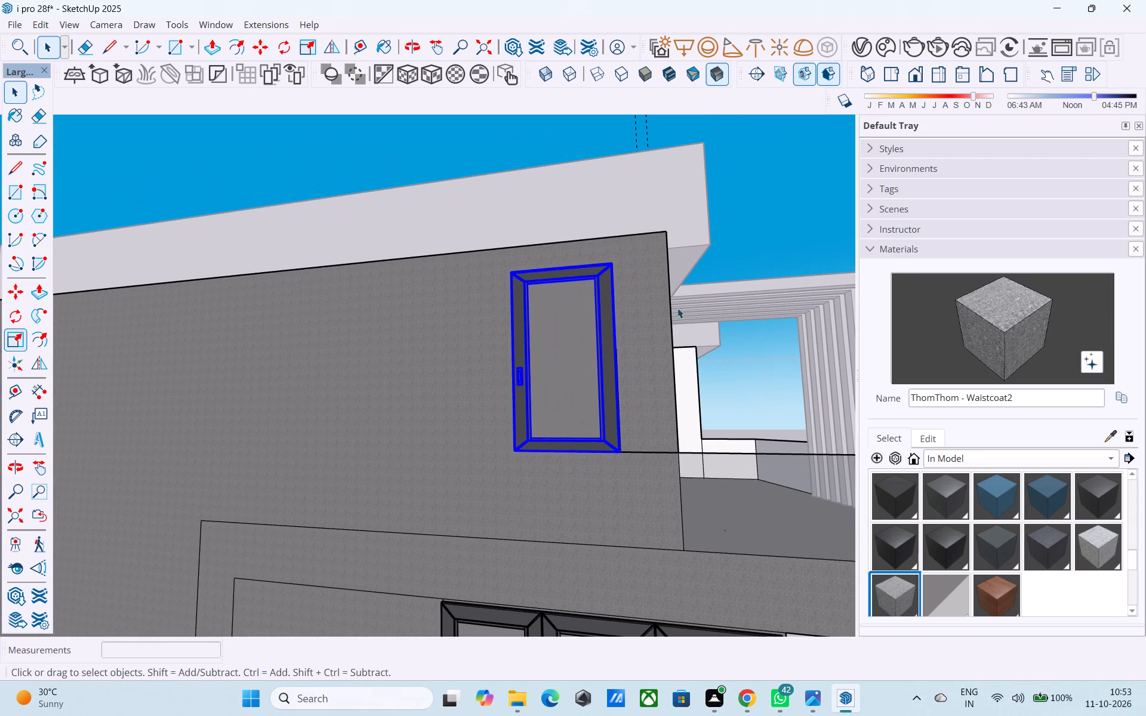
pyautogui.click(811, 245)
pyautogui.scroll(-6, 698, 305)
pyautogui.moveTo(603, 362); pyautogui.dragTo(605, 403, button='middle')
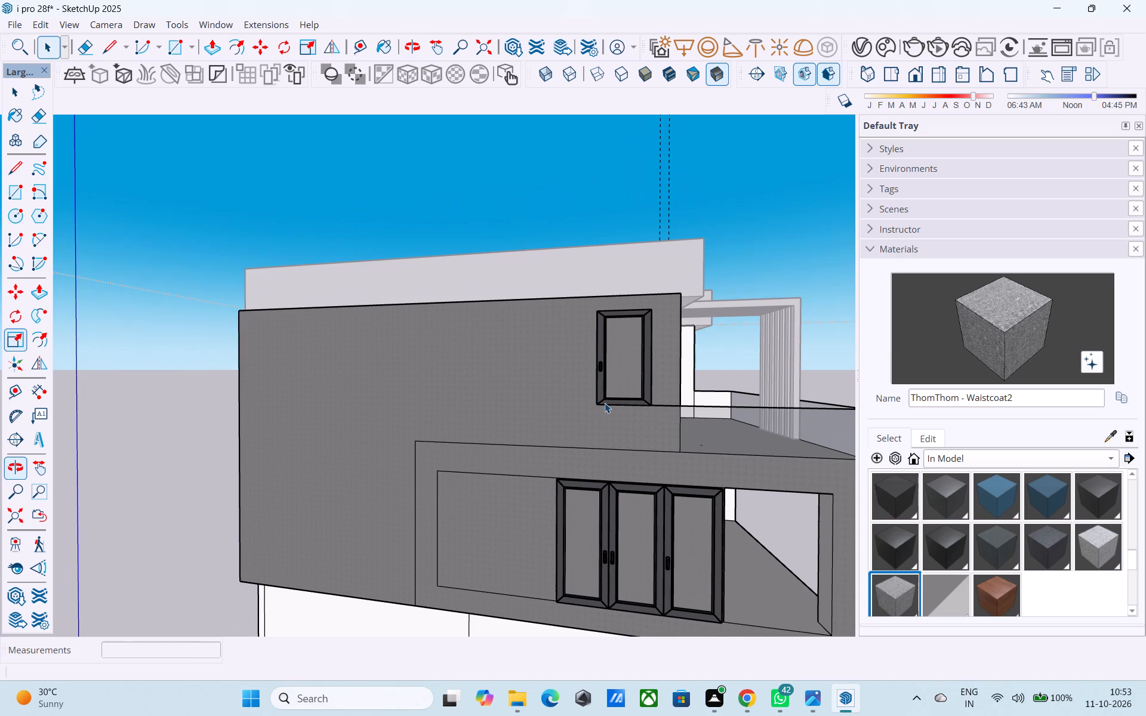
pyautogui.moveTo(606, 404); pyautogui.dragTo(676, 381, button='middle')
pyautogui.scroll(-4, 677, 380)
pyautogui.moveTo(677, 380); pyautogui.dragTo(433, 438, button='middle')
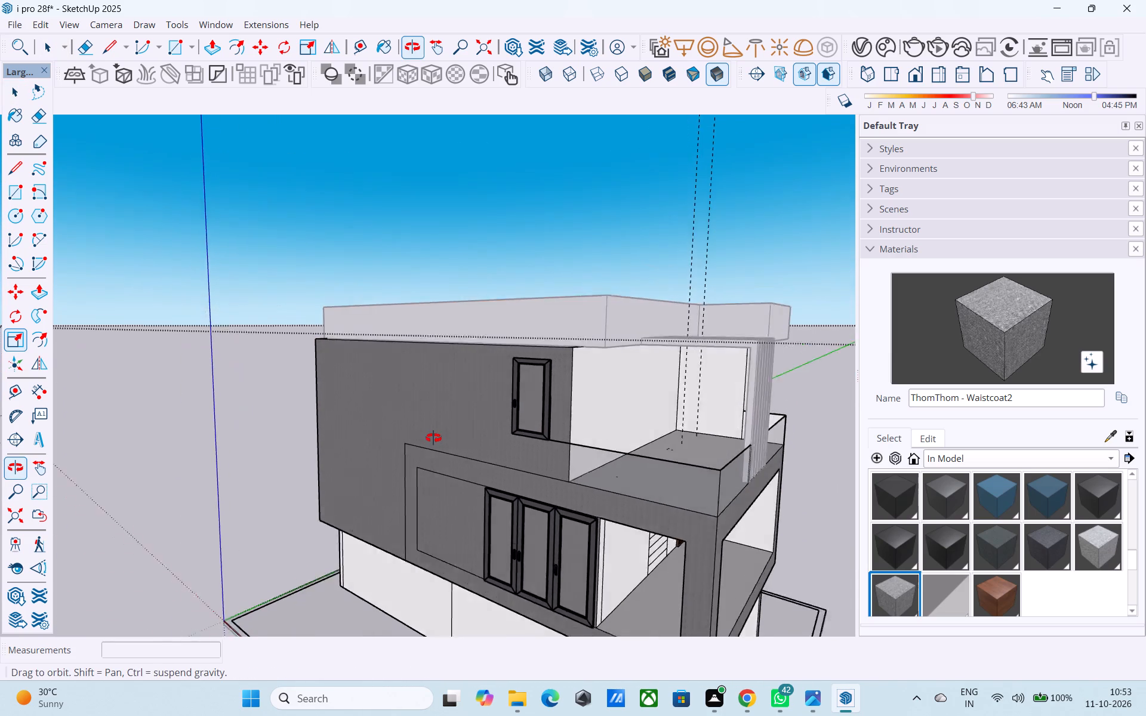
pyautogui.moveTo(433, 438); pyautogui.dragTo(415, 438, button='middle')
pyautogui.moveTo(415, 438); pyautogui.dragTo(516, 405, button='middle')
# Open the upper window panel's nested groups, paint its pane with Glass_Basic_01 from the Glass collection, and leave the panel group.
pyautogui.scroll(5, 516, 406)
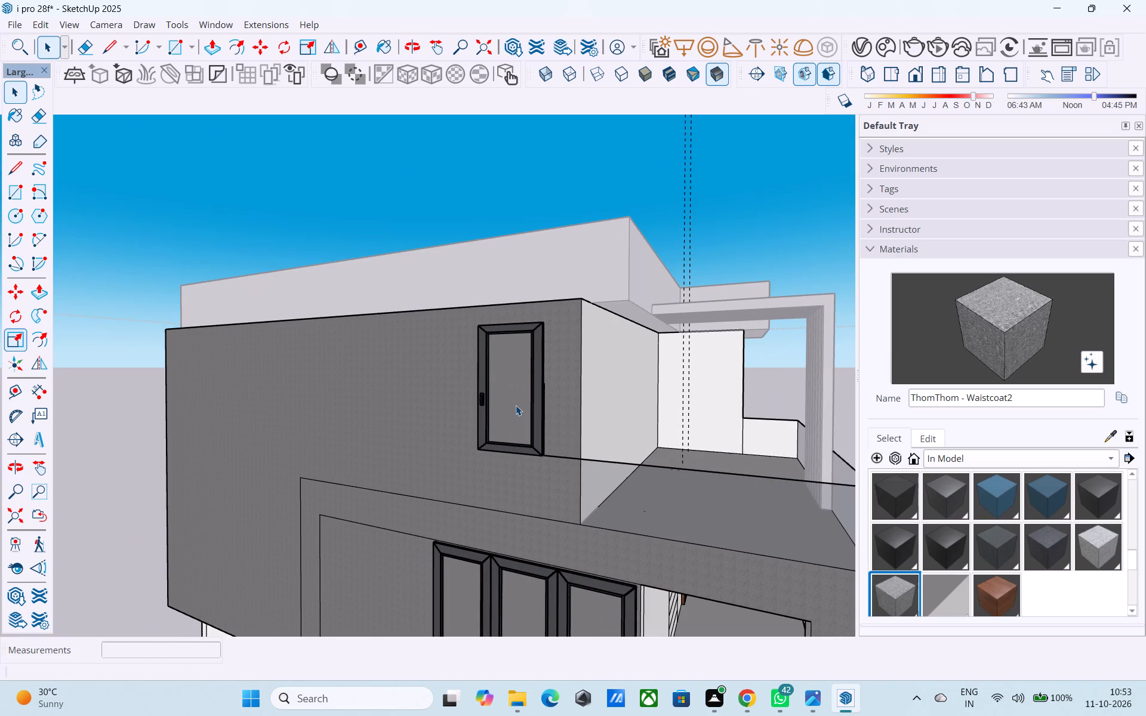
pyautogui.click(516, 405)
pyautogui.doubleClick(513, 402)
pyautogui.click(515, 389)
pyautogui.click(515, 389)
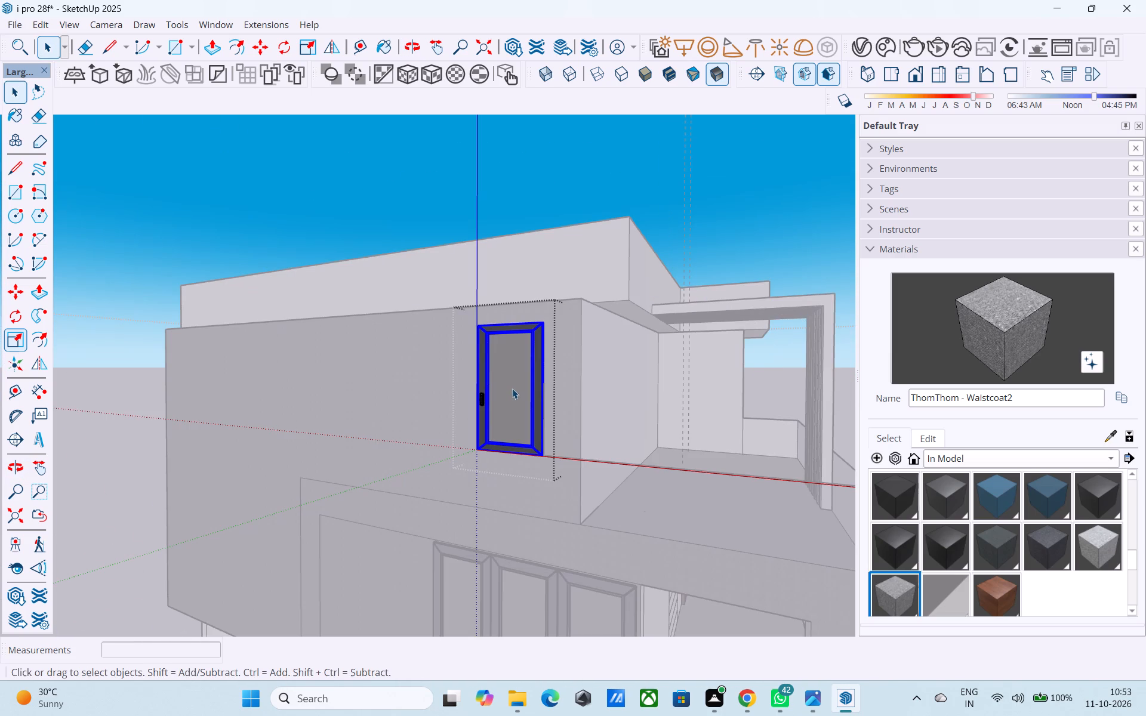
pyautogui.click(510, 387)
pyautogui.click(503, 378)
pyautogui.scroll(3, 503, 378)
pyautogui.doubleClick(503, 378)
pyautogui.scroll(4, 503, 378)
pyautogui.click(503, 378)
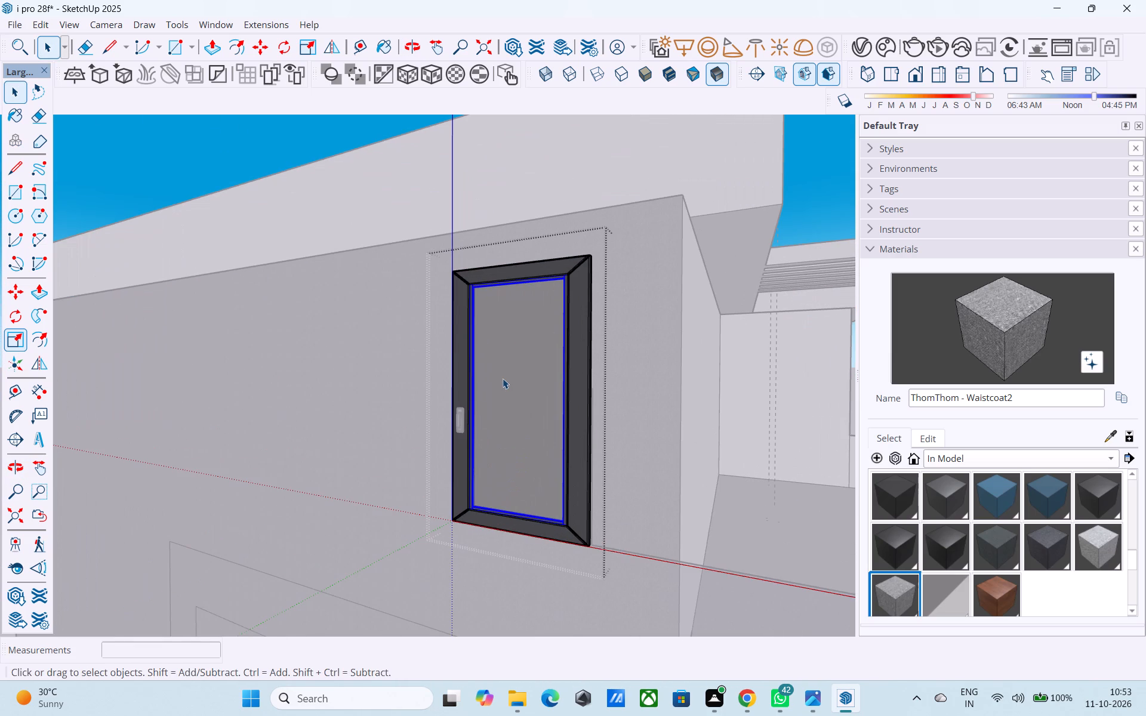
pyautogui.click(508, 377)
pyautogui.click(935, 456)
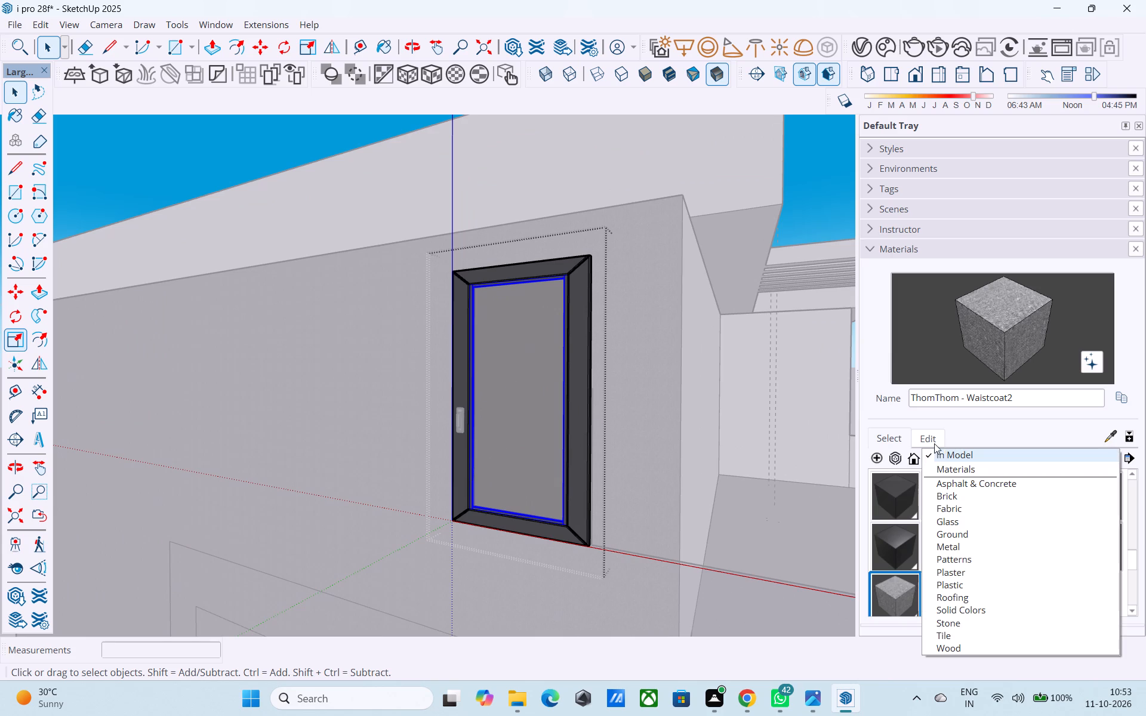
pyautogui.click(953, 519)
pyautogui.click(907, 495)
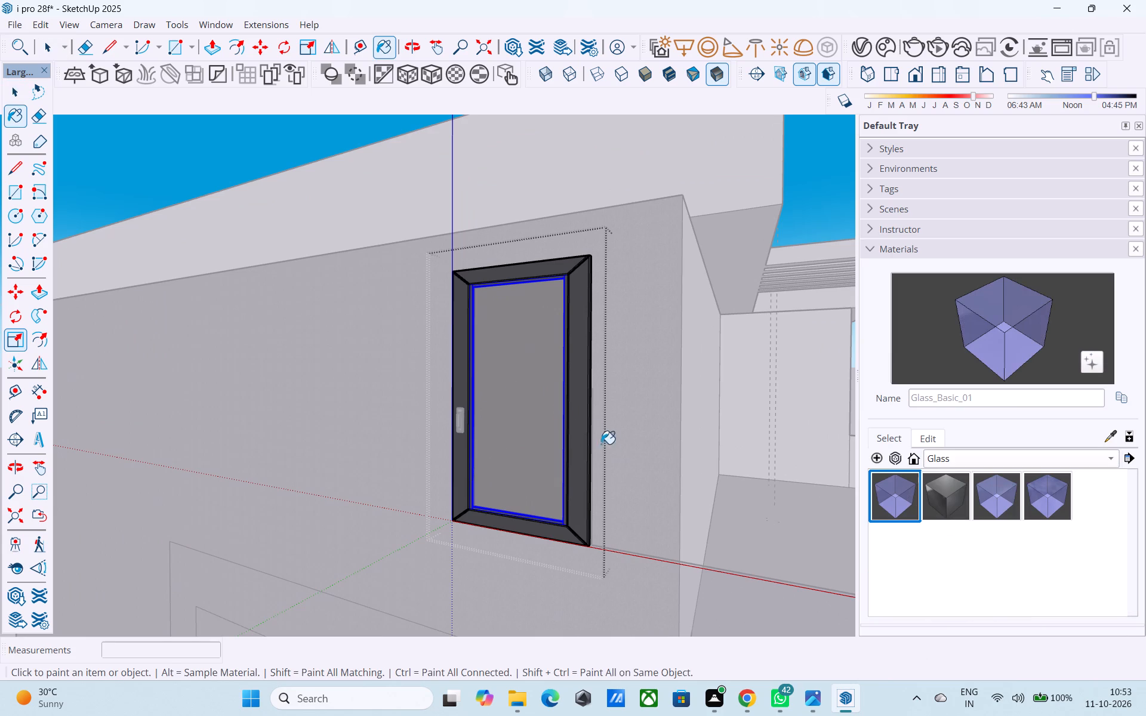
pyautogui.click(551, 411)
pyautogui.click(541, 406)
pyautogui.scroll(-11, 527, 405)
pyautogui.press('space')
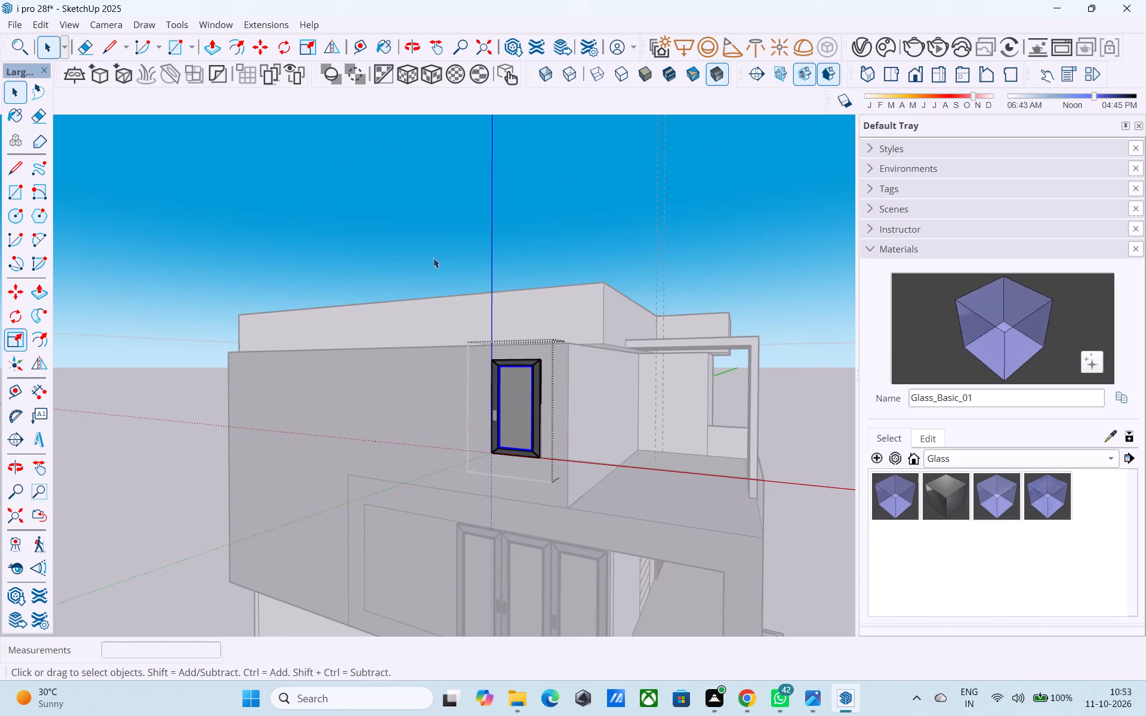
pyautogui.click(433, 258)
pyautogui.scroll(-4, 528, 342)
pyautogui.click(292, 258)
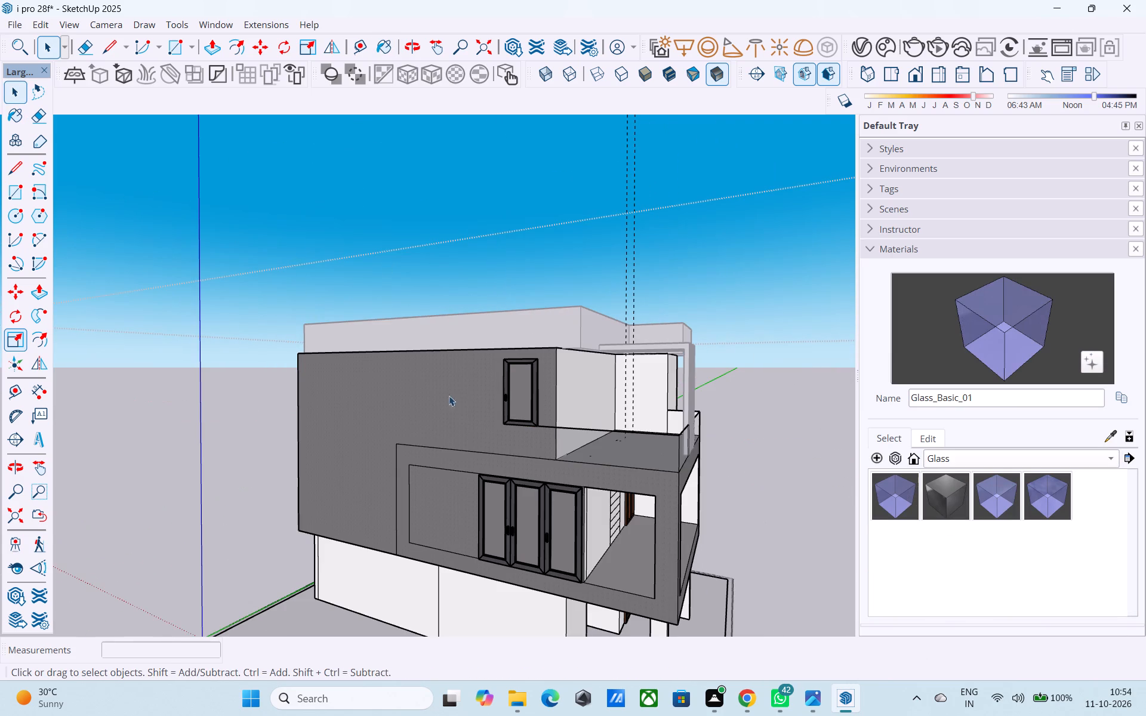
# Inspect the upper window panel and the surrounding side wall.
pyautogui.moveTo(457, 421); pyautogui.dragTo(549, 446, button='middle')
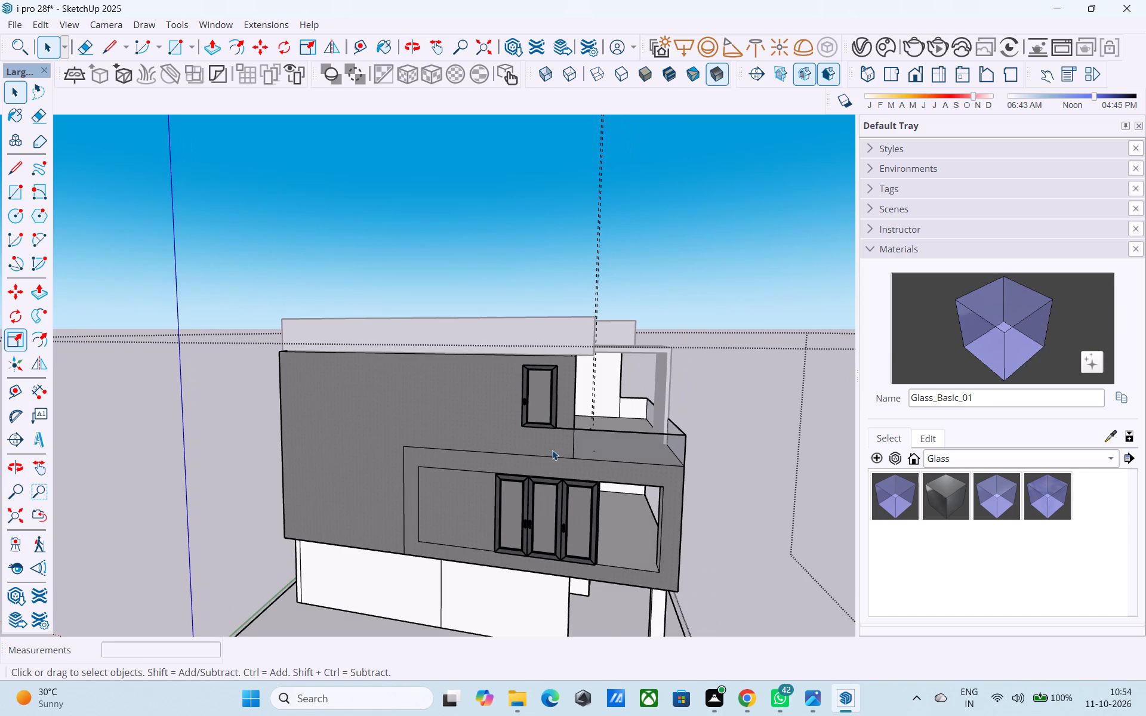
pyautogui.scroll(3, 572, 372)
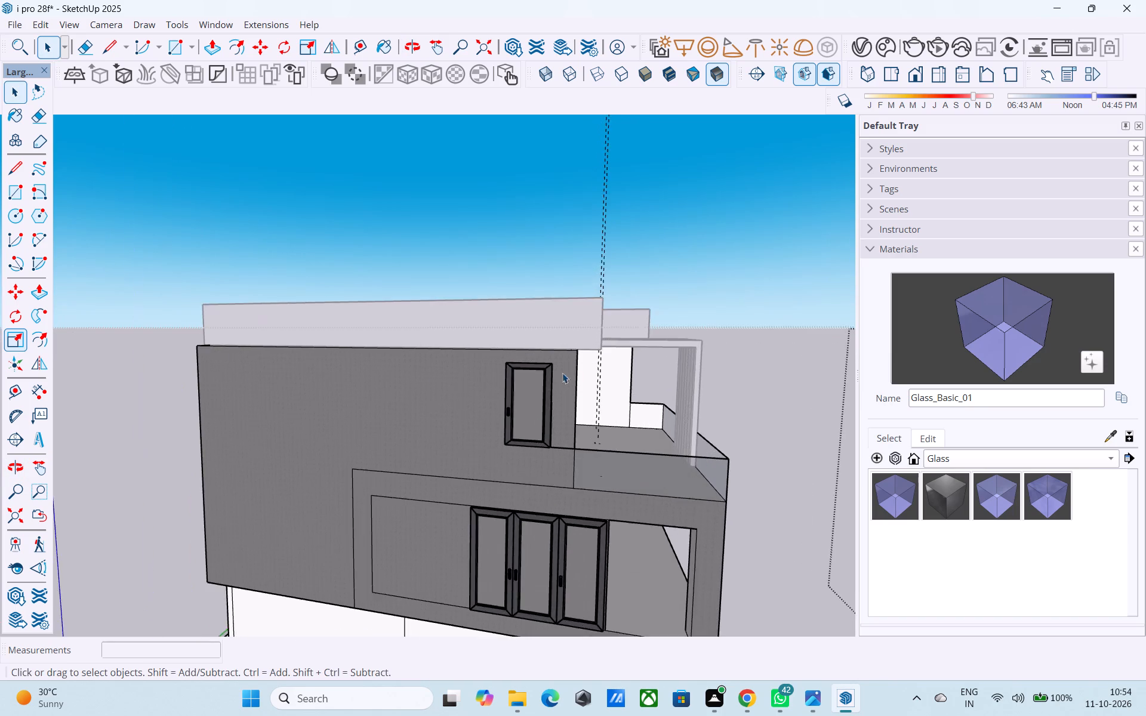
pyautogui.scroll(5, 562, 373)
pyautogui.click(521, 396)
pyautogui.scroll(4, 522, 397)
pyautogui.scroll(-5, 522, 397)
pyautogui.doubleClick(337, 436)
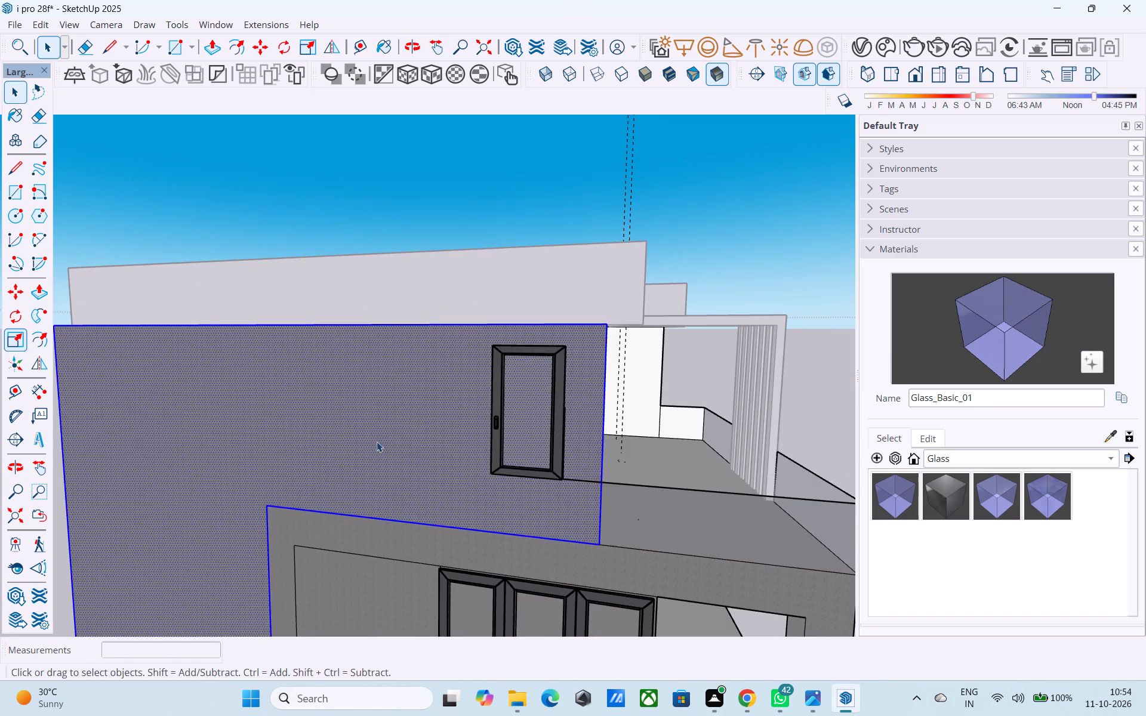
pyautogui.scroll(-8, 375, 441)
# Leave the wall group and push/pull the roof parapet's side face outward 2' so it is flush with the side wall.
pyautogui.click(673, 298)
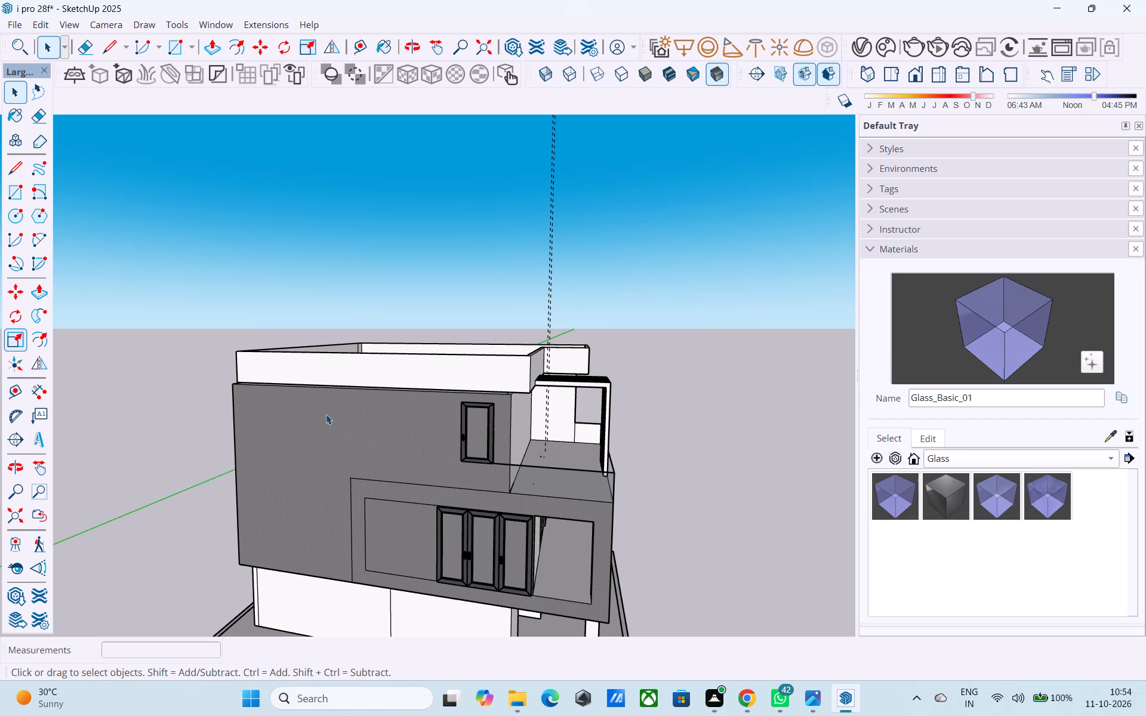
pyautogui.moveTo(324, 414); pyautogui.dragTo(437, 519, button='middle')
pyautogui.scroll(3, 340, 416)
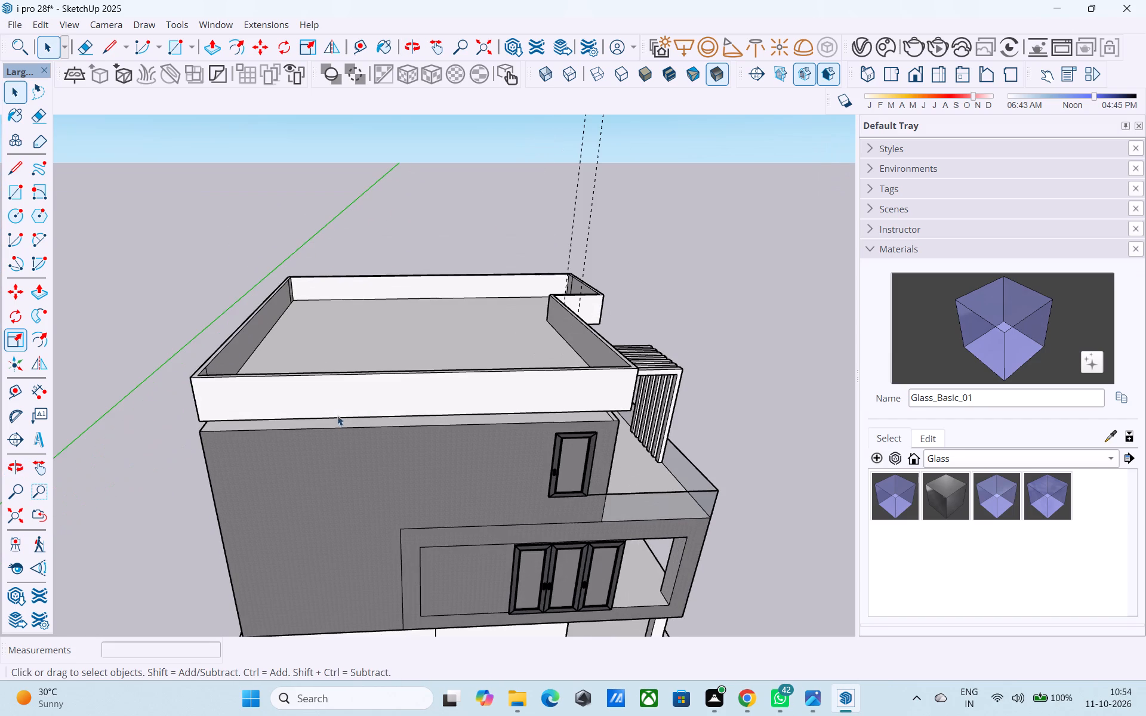
pyautogui.click(332, 408)
pyautogui.press('p')
pyautogui.click(331, 408)
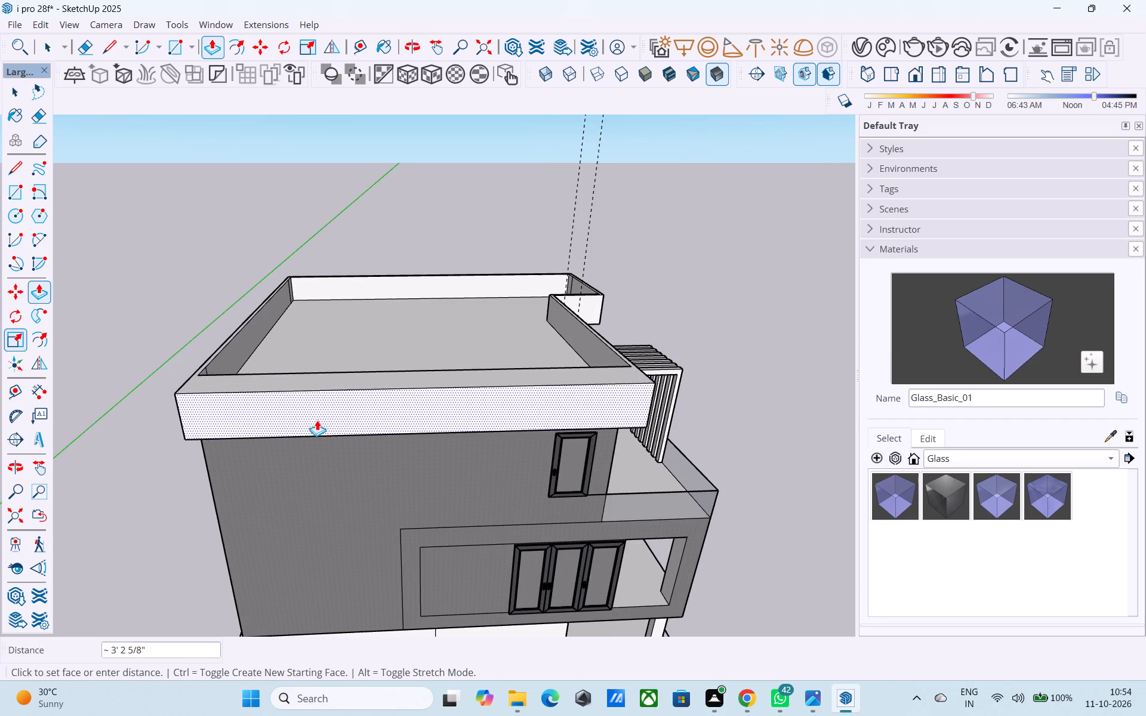
pyautogui.moveTo(272, 418); pyautogui.dragTo(607, 178, button='middle')
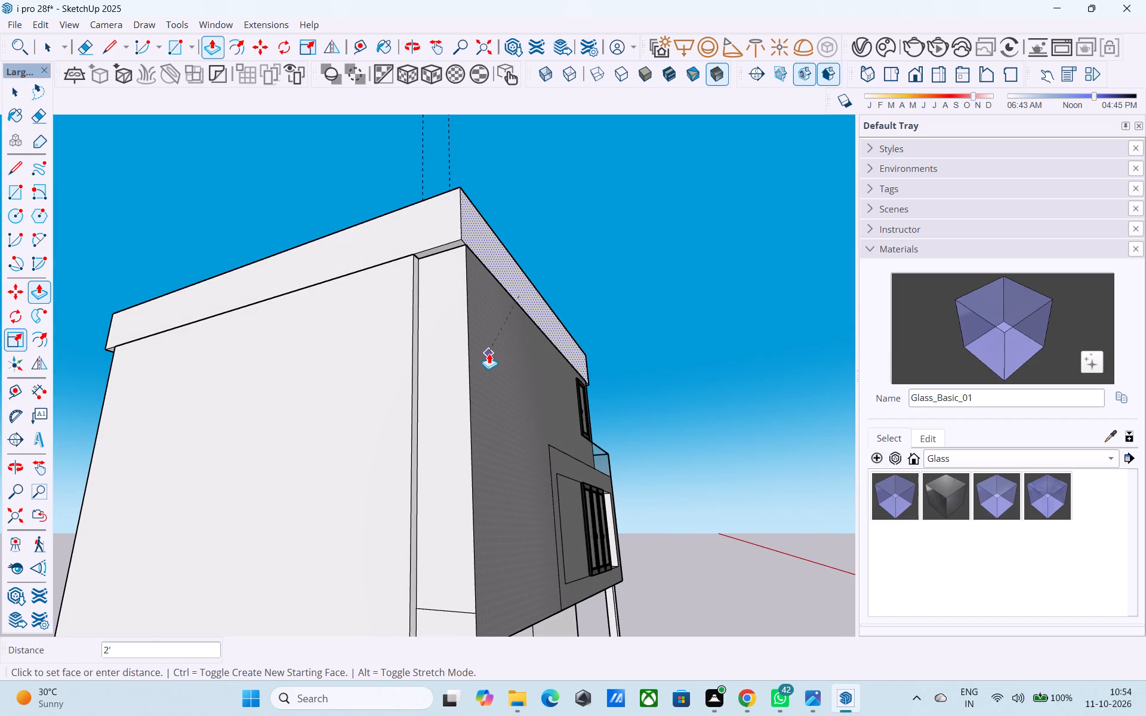
pyautogui.click(489, 353)
pyautogui.scroll(5, 420, 352)
pyautogui.press('space')
# Open the wall group and push/pull the narrow vertical return face beside the rear corner 4' to the side wall's edge.
pyautogui.click(415, 349)
pyautogui.tripleClick(413, 349)
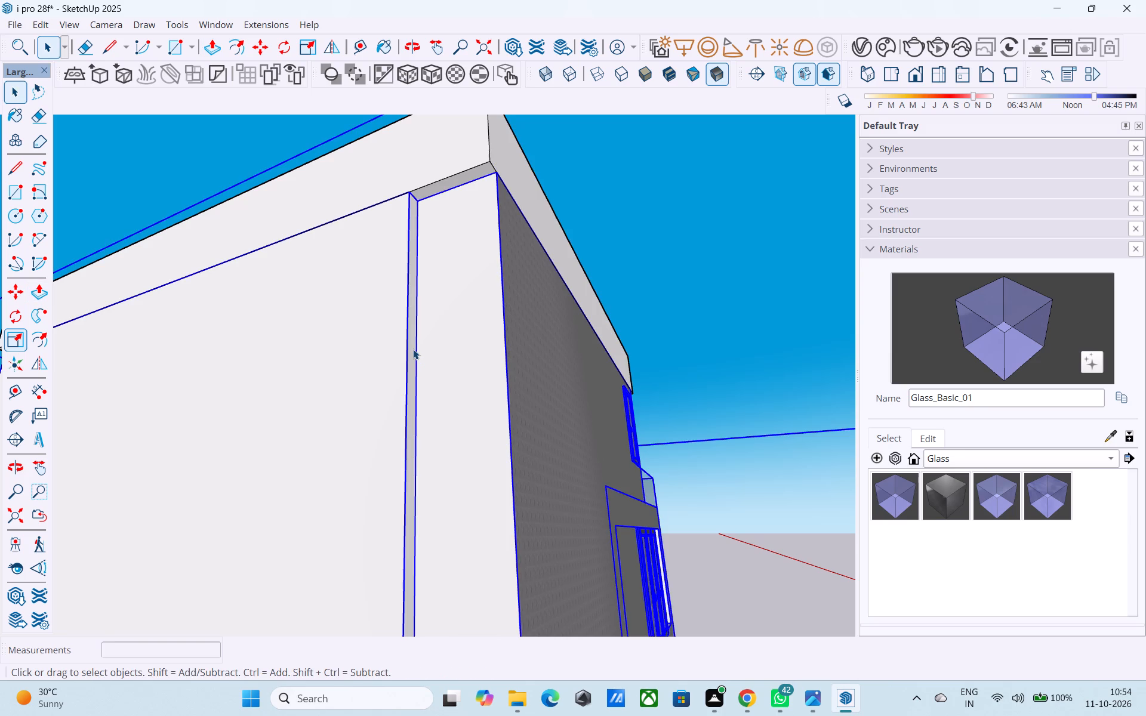
pyautogui.click(413, 349)
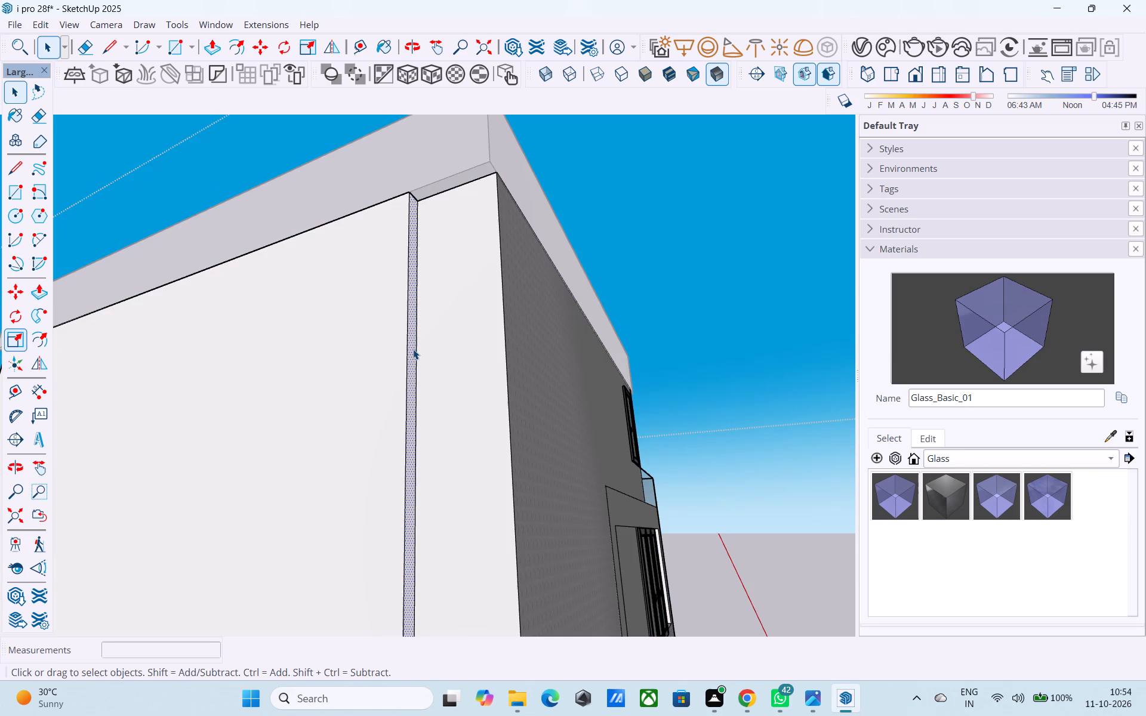
pyautogui.press('p')
pyautogui.click(414, 349)
pyautogui.click(505, 314)
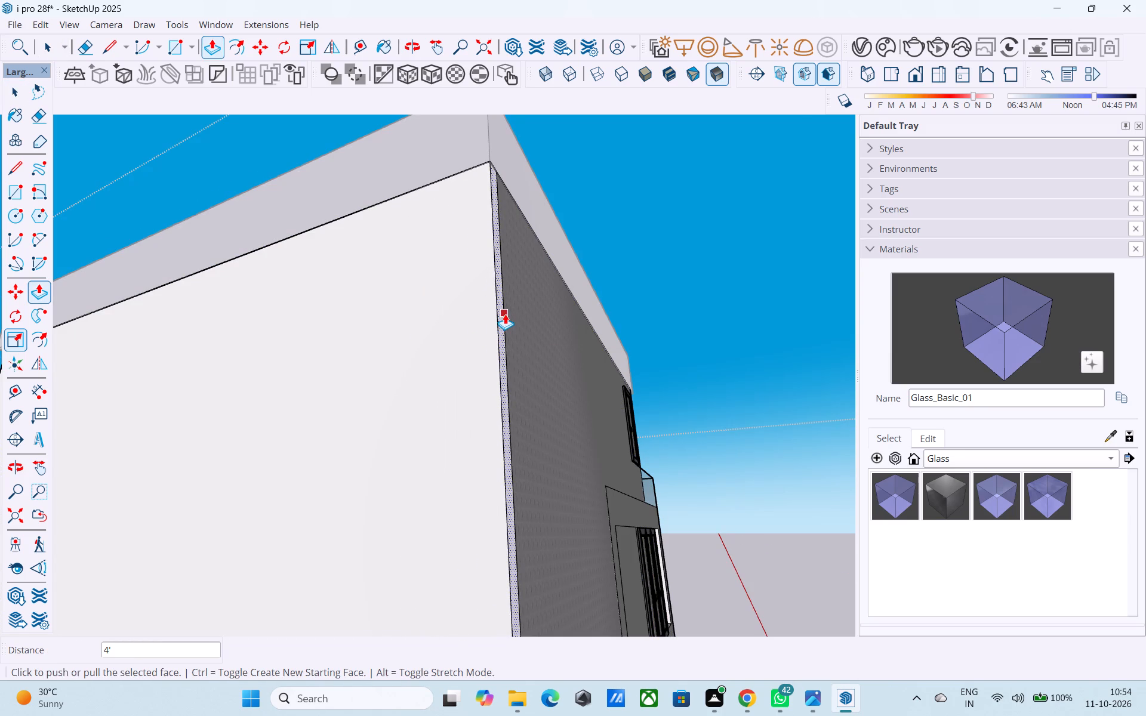
pyautogui.press('space')
# Leave the wall group and push/pull the roof parapet's side face outward another 2' so it projects beyond the side wall.
pyautogui.scroll(-3, 505, 314)
pyautogui.moveTo(505, 314); pyautogui.dragTo(213, 520, button='middle')
pyautogui.scroll(-1, 214, 486)
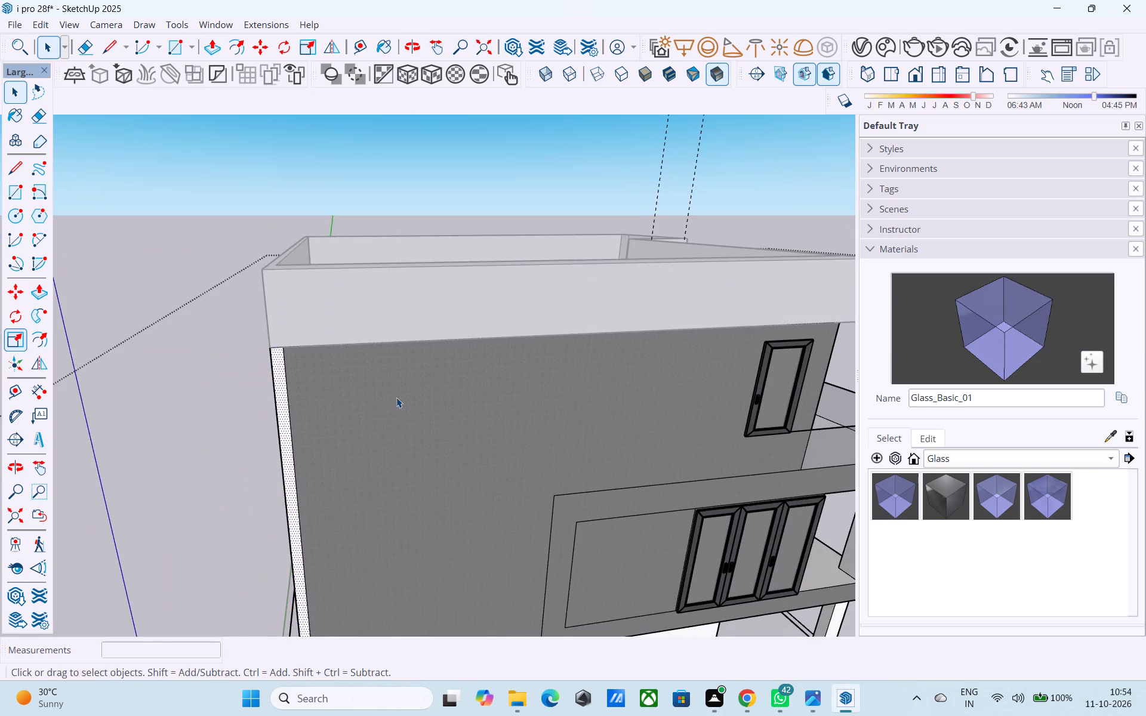
pyautogui.moveTo(396, 397); pyautogui.dragTo(304, 415, button='middle')
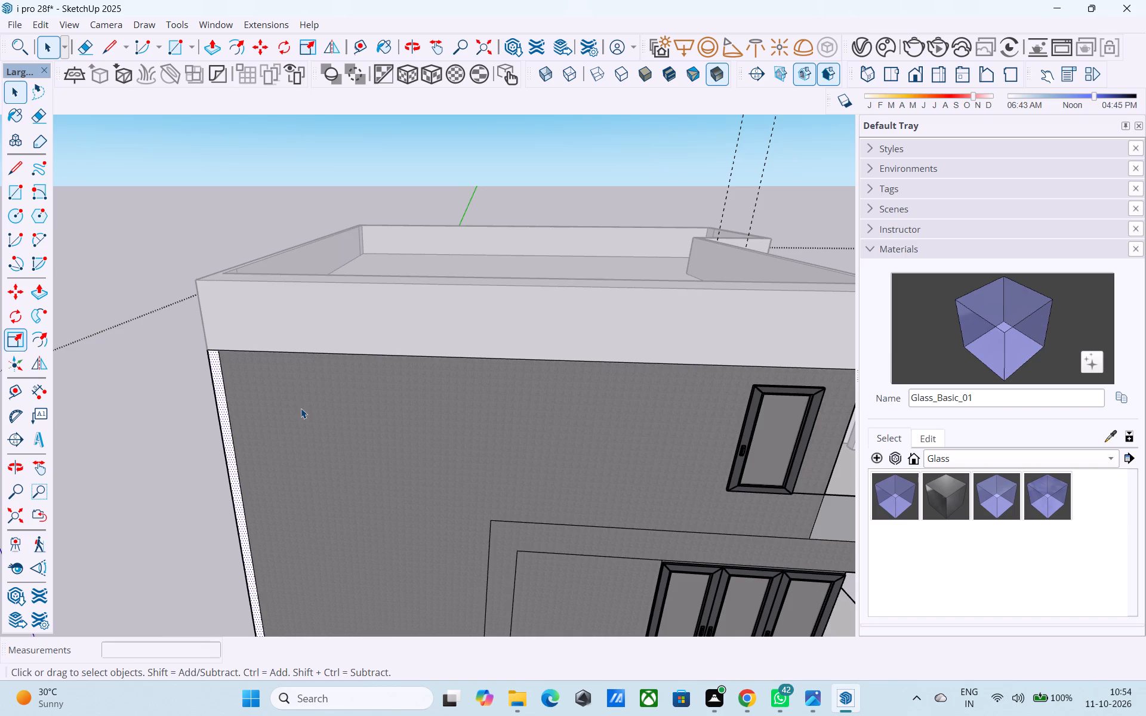
pyautogui.scroll(-6, 269, 391)
pyautogui.moveTo(276, 392); pyautogui.dragTo(325, 366, button='middle')
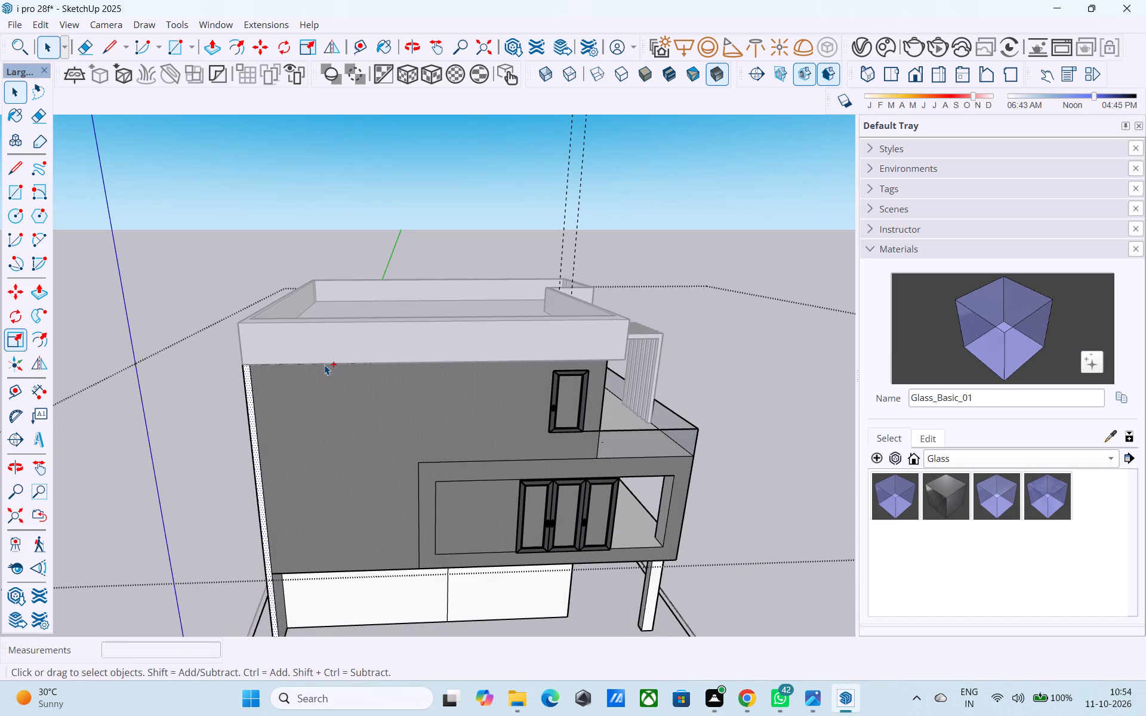
pyautogui.press('space')
pyautogui.scroll(3, 413, 363)
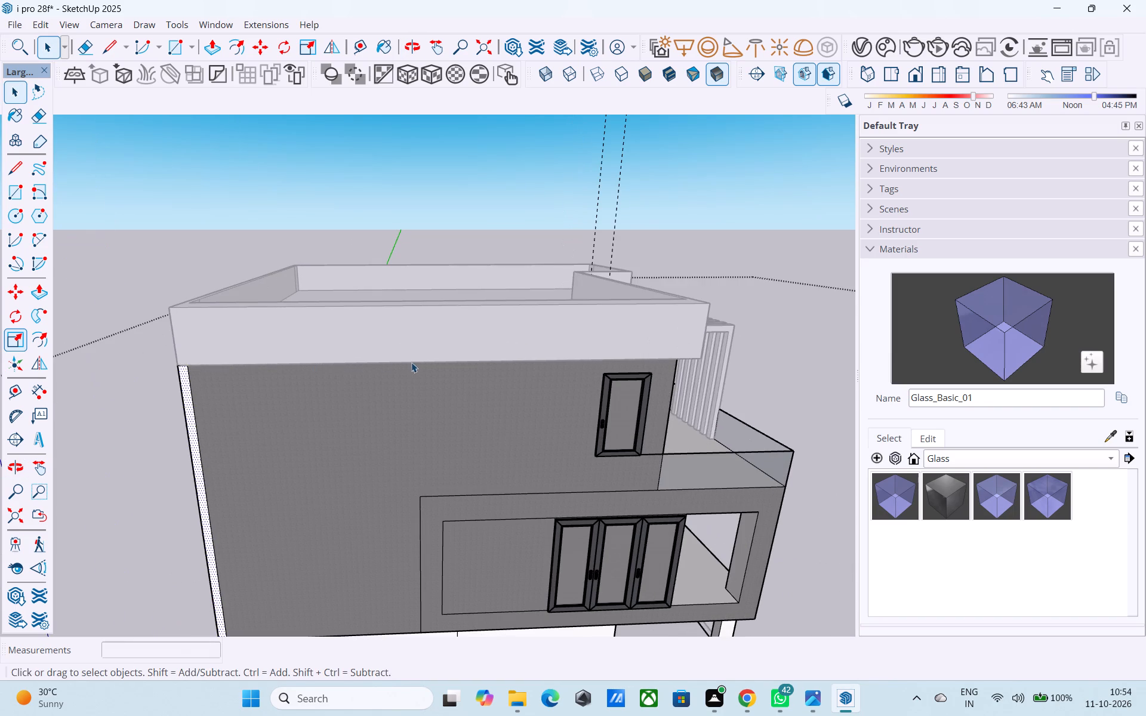
pyautogui.click(141, 251)
pyautogui.click(346, 354)
pyautogui.press('p')
pyautogui.click(346, 354)
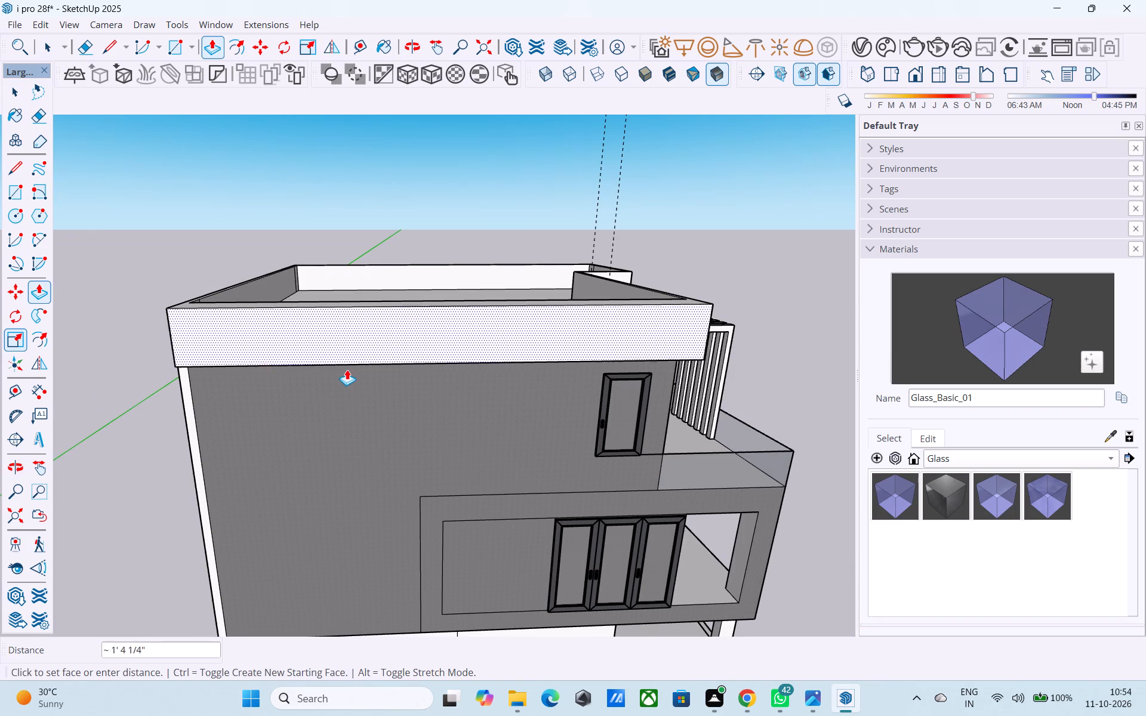
pyautogui.press('2')
pyautogui.press("'")
pyautogui.press('Return')
pyautogui.press('space')
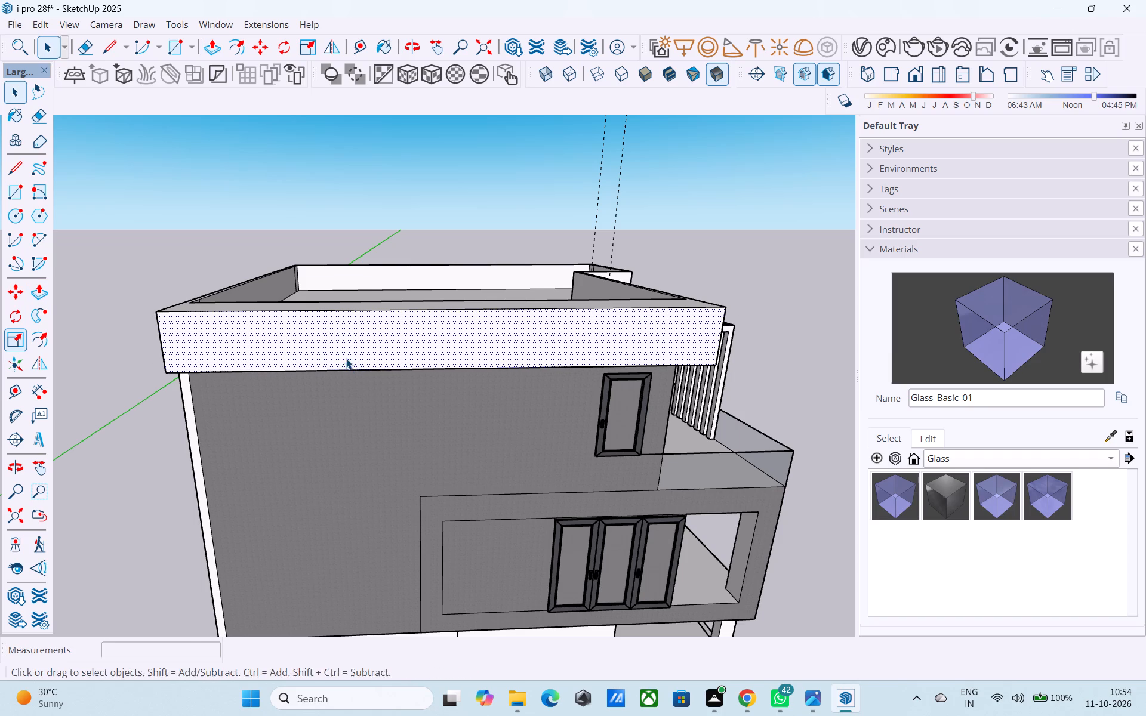
# Thin the widened side of the roof parapet by push/pulling its inner face, finishing with an adjustment of about 1' 7".
pyautogui.moveTo(346, 359); pyautogui.dragTo(0, 487, button='middle')
pyautogui.moveTo(319, 376); pyautogui.dragTo(116, 367, button='middle')
pyautogui.scroll(1, 314, 374)
pyautogui.moveTo(419, 340); pyautogui.dragTo(390, 323, button='middle')
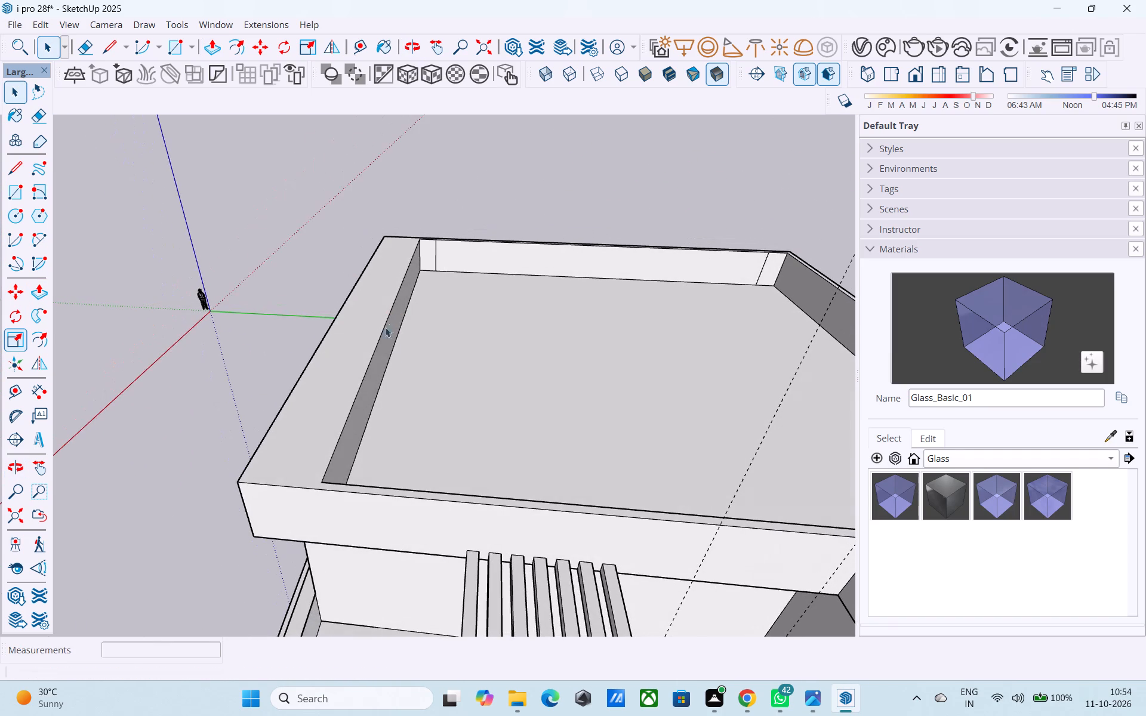
pyautogui.click(387, 354)
pyautogui.press('p')
pyautogui.moveTo(387, 354); pyautogui.dragTo(368, 355)
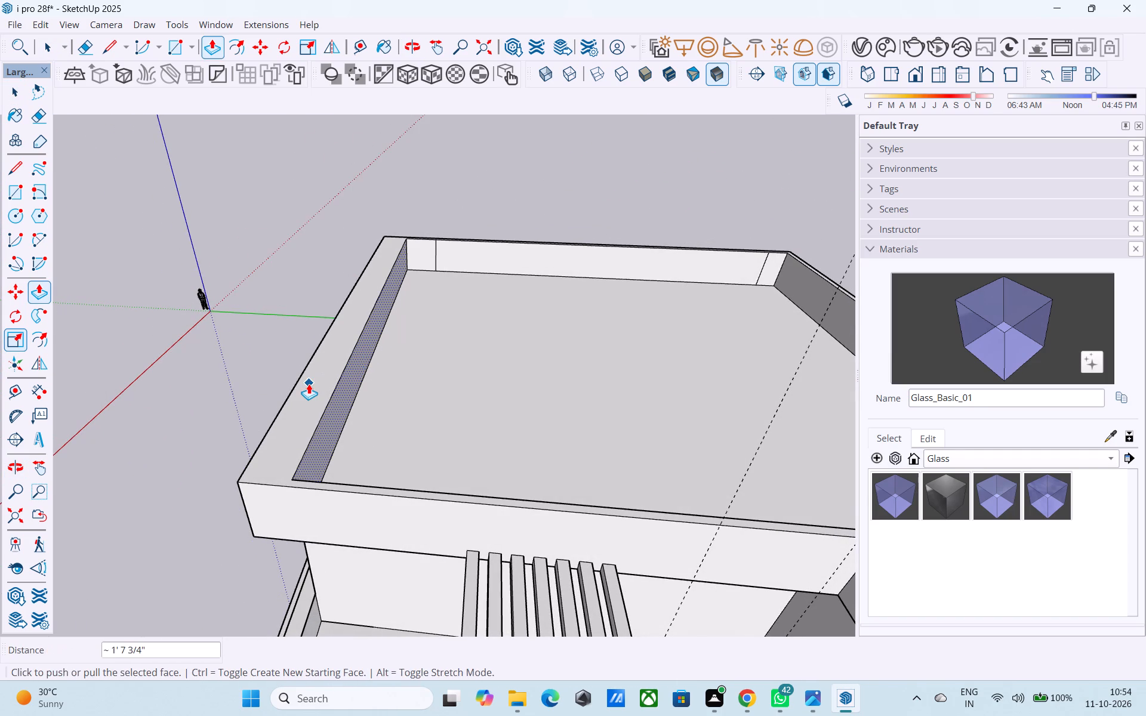
pyautogui.click(304, 387)
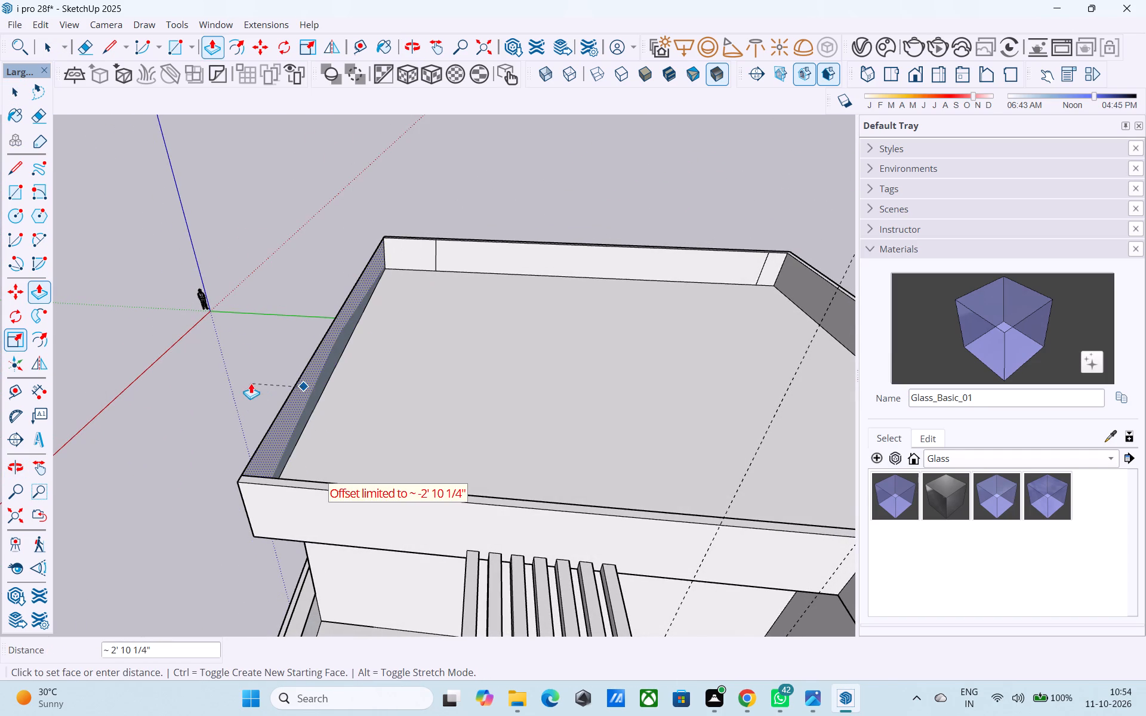
pyautogui.click(270, 430)
pyautogui.click(314, 440)
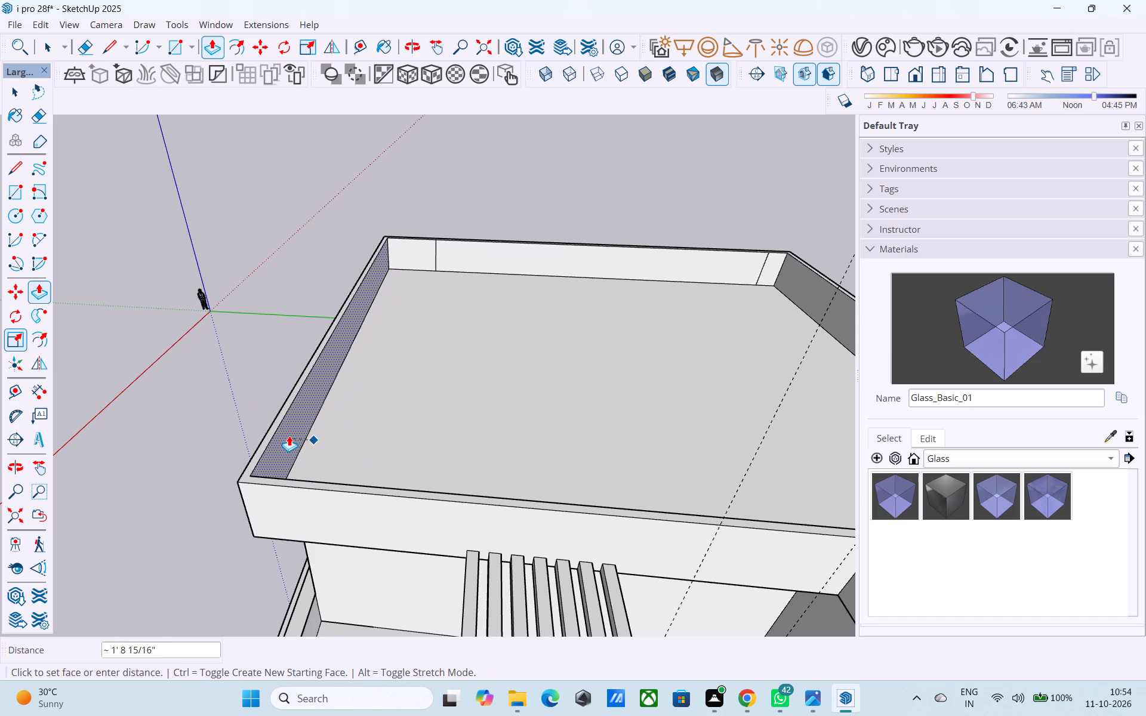
pyautogui.moveTo(281, 430); pyautogui.dragTo(395, 422, button='middle')
pyautogui.scroll(3, 395, 422)
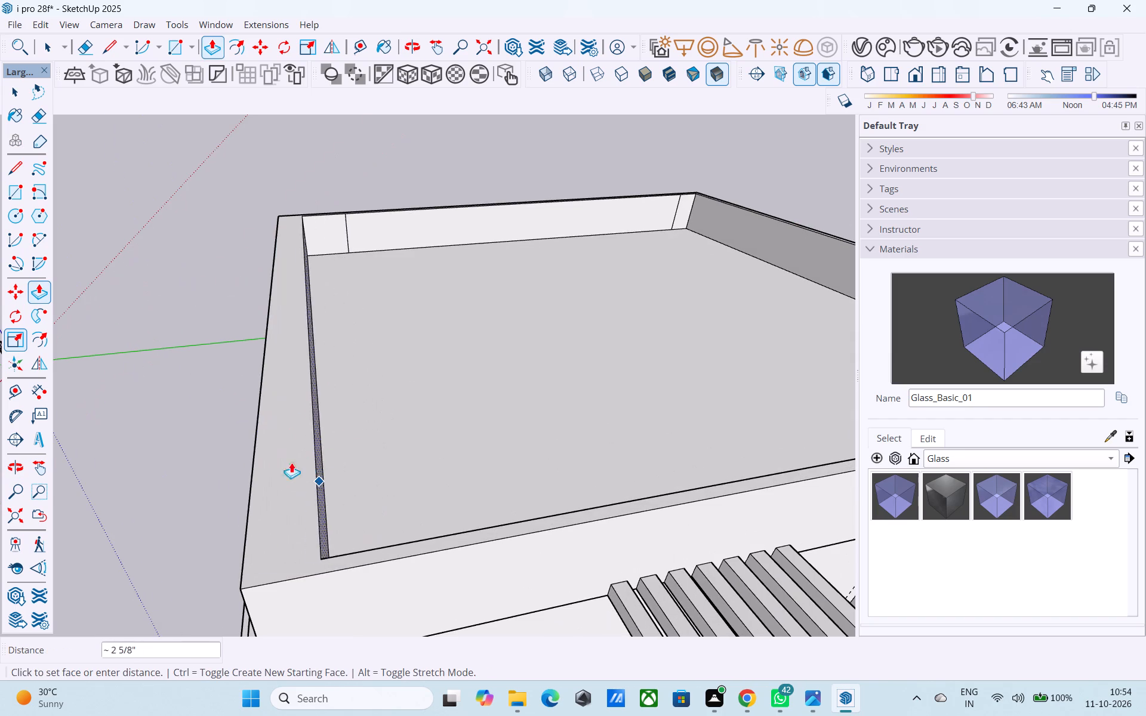
pyautogui.click(280, 496)
pyautogui.scroll(1, 297, 469)
pyautogui.moveTo(311, 458); pyautogui.dragTo(566, 280, button='middle')
pyautogui.scroll(-4, 564, 283)
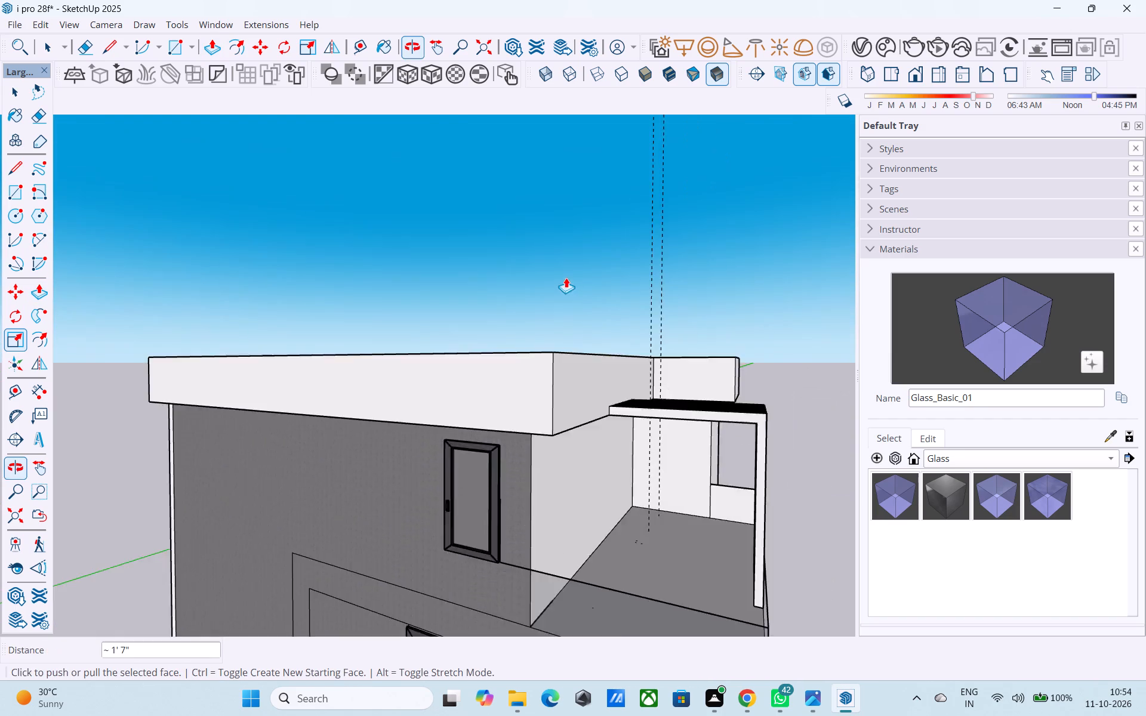
pyautogui.scroll(-4, 566, 277)
pyautogui.press('space')
# Copy the short end edge of the projecting parapet's underside at the rear corner along the side wall, at 8'.
pyautogui.keyDown('shift'); pyautogui.moveTo(485, 341); pyautogui.dragTo(615, 260, button='middle'); pyautogui.keyUp('shift')
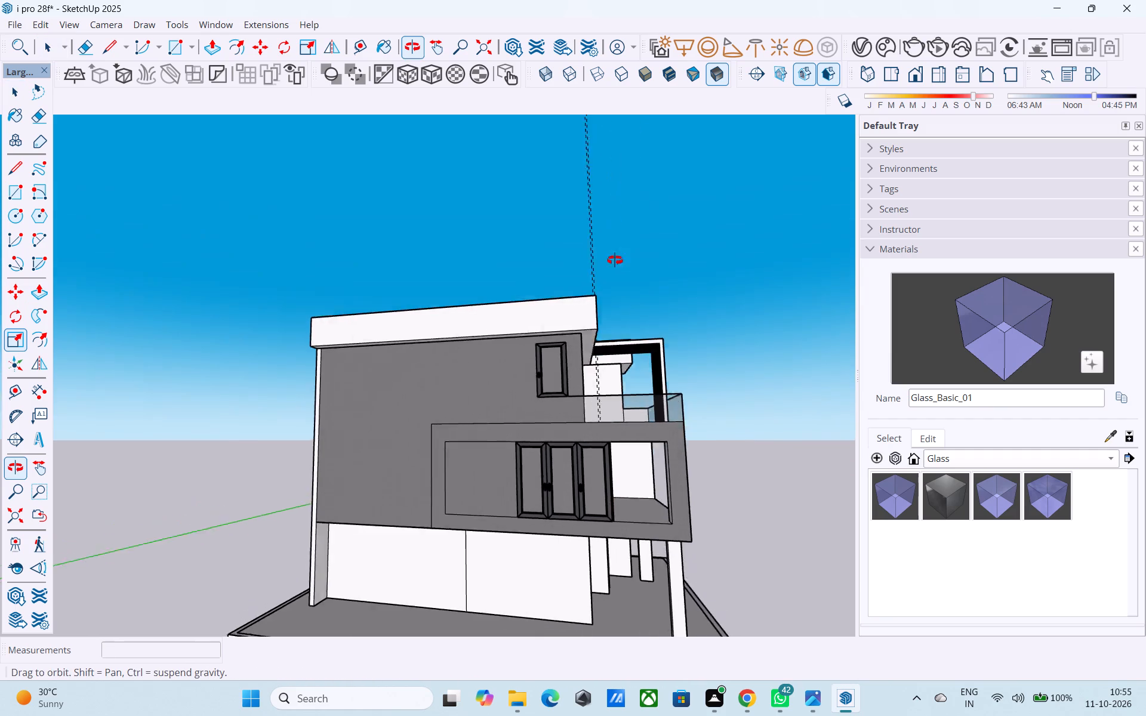
pyautogui.keyDown('shift'); pyautogui.moveTo(615, 260); pyautogui.dragTo(632, 230, button='middle'); pyautogui.keyUp('shift')
pyautogui.keyDown('shift'); pyautogui.moveTo(457, 331); pyautogui.dragTo(510, 345, button='middle'); pyautogui.keyUp('shift')
pyautogui.keyDown('shift'); pyautogui.moveTo(461, 356); pyautogui.dragTo(537, 347, button='middle'); pyautogui.keyUp('shift')
pyautogui.scroll(4, 393, 375)
pyautogui.keyDown('shift'); pyautogui.moveTo(486, 350); pyautogui.dragTo(460, 332, button='middle'); pyautogui.keyUp('shift')
pyautogui.moveTo(460, 333); pyautogui.dragTo(500, 342, button='middle')
pyautogui.scroll(4, 500, 342)
pyautogui.moveTo(466, 334); pyautogui.dragTo(474, 330, button='middle')
pyautogui.scroll(1, 467, 333)
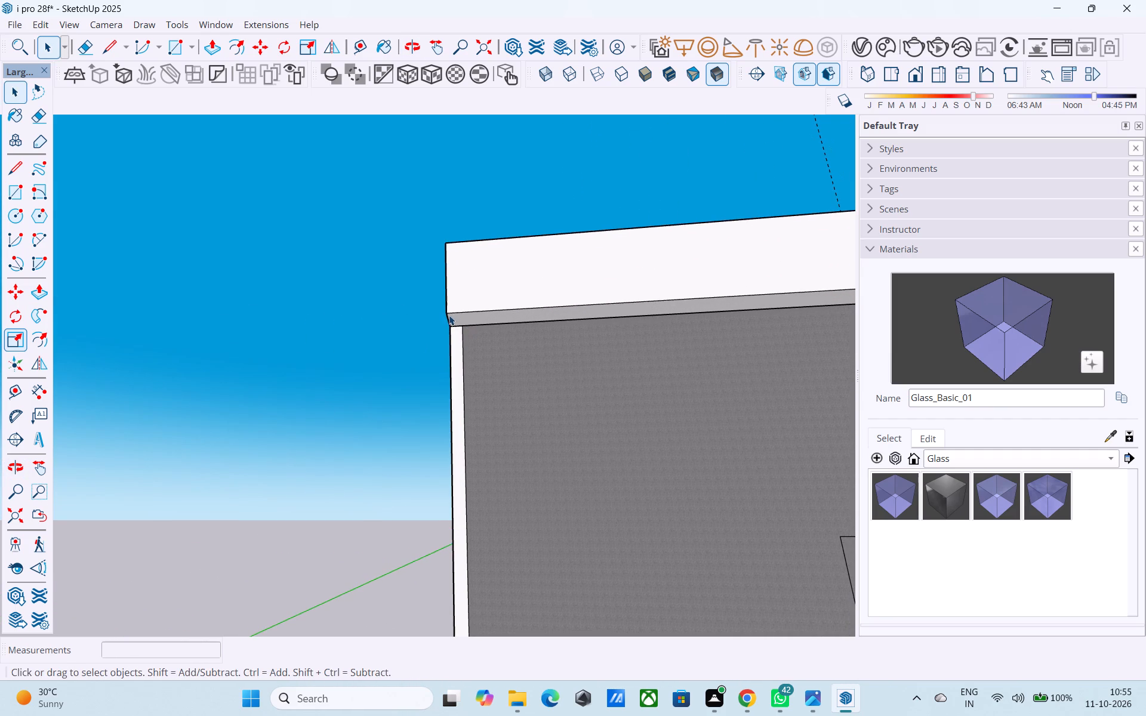
pyautogui.click(446, 316)
pyautogui.press('m')
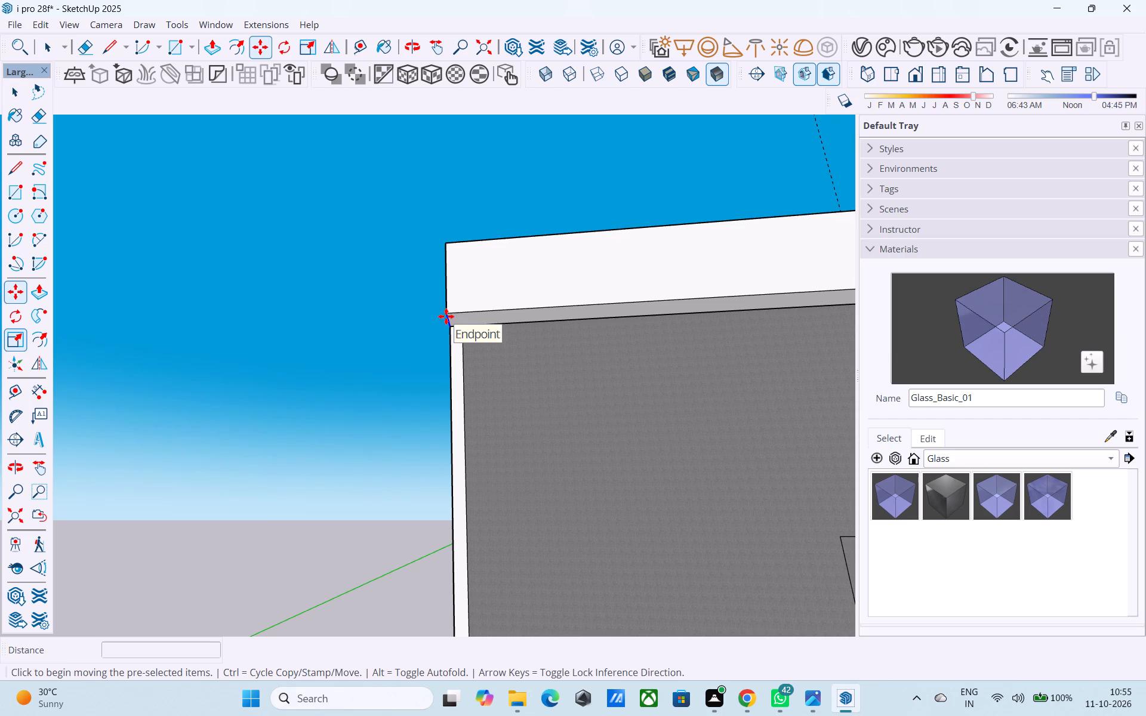
pyautogui.click(445, 314)
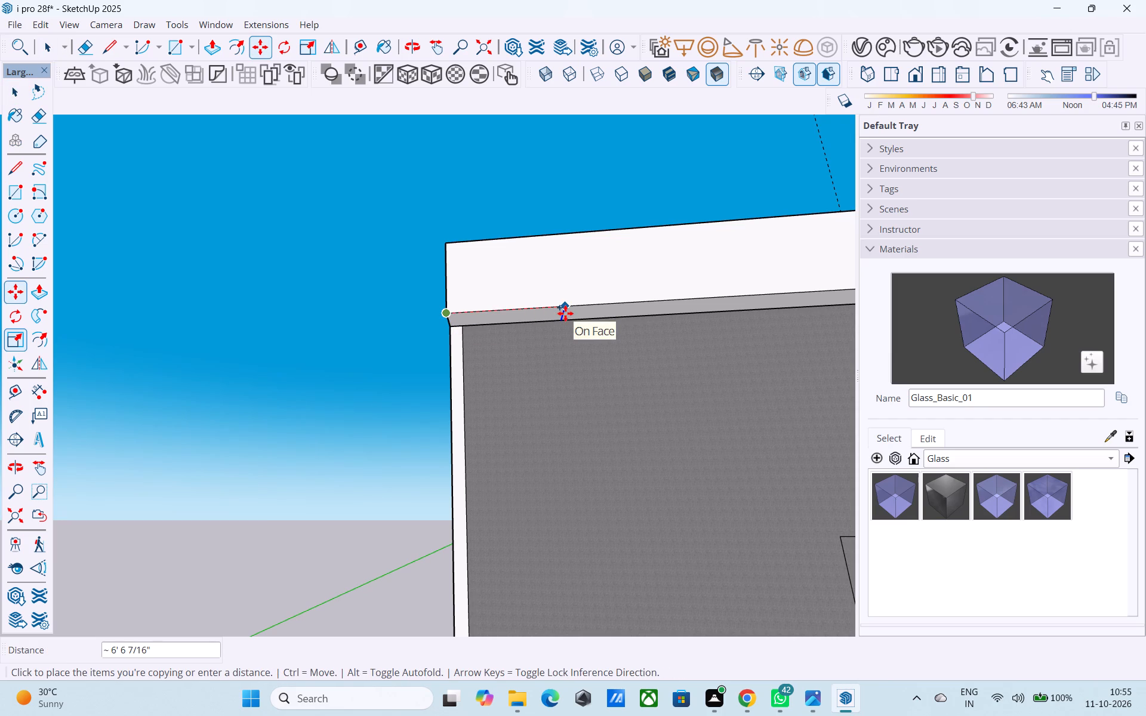
pyautogui.write("4'")
pyautogui.press('Return')
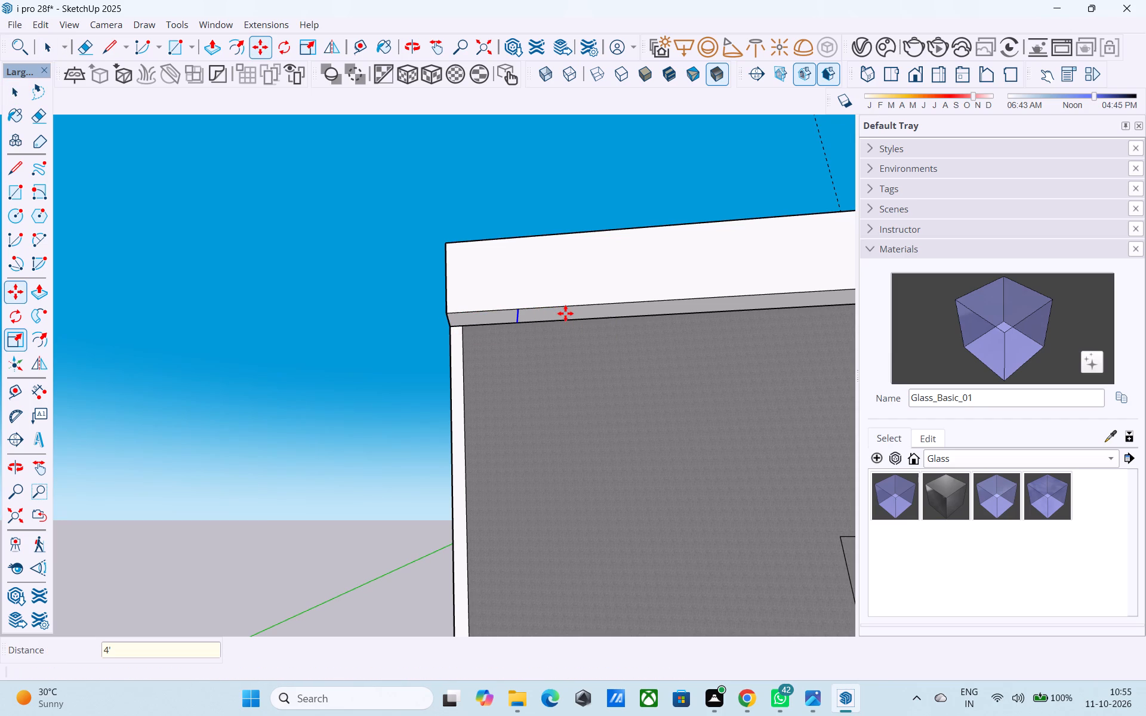
pyautogui.write("6'")
pyautogui.press('Return')
pyautogui.scroll(-9, 565, 311)
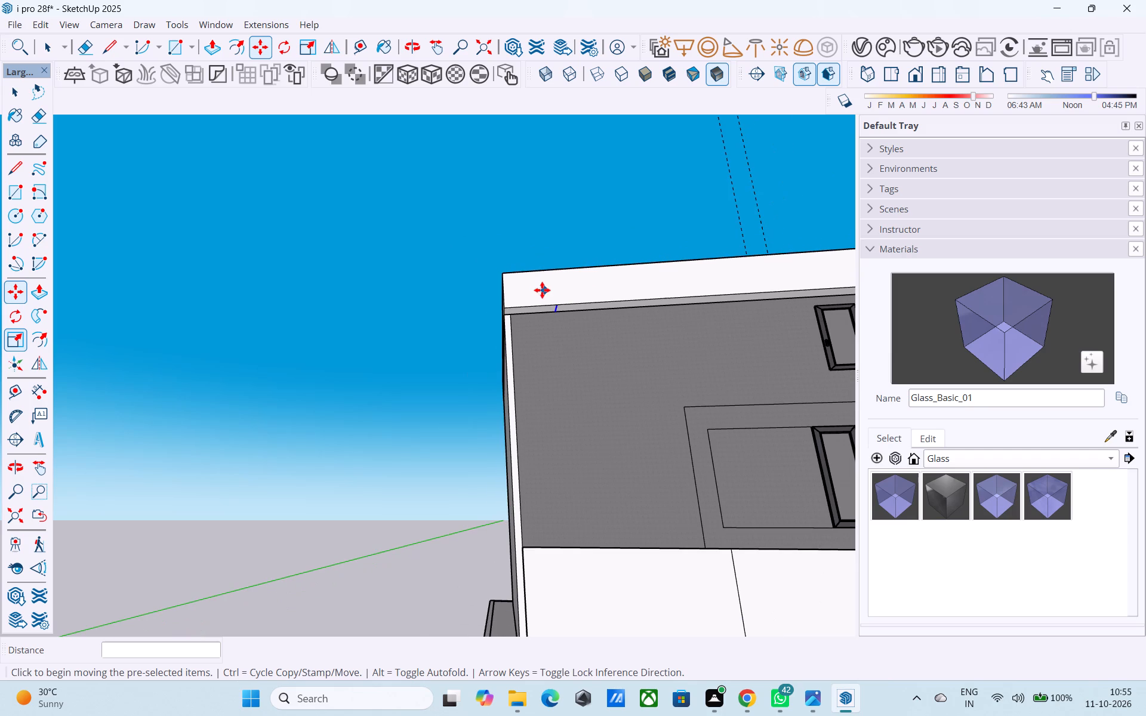
pyautogui.write("8'")
pyautogui.press('Return')
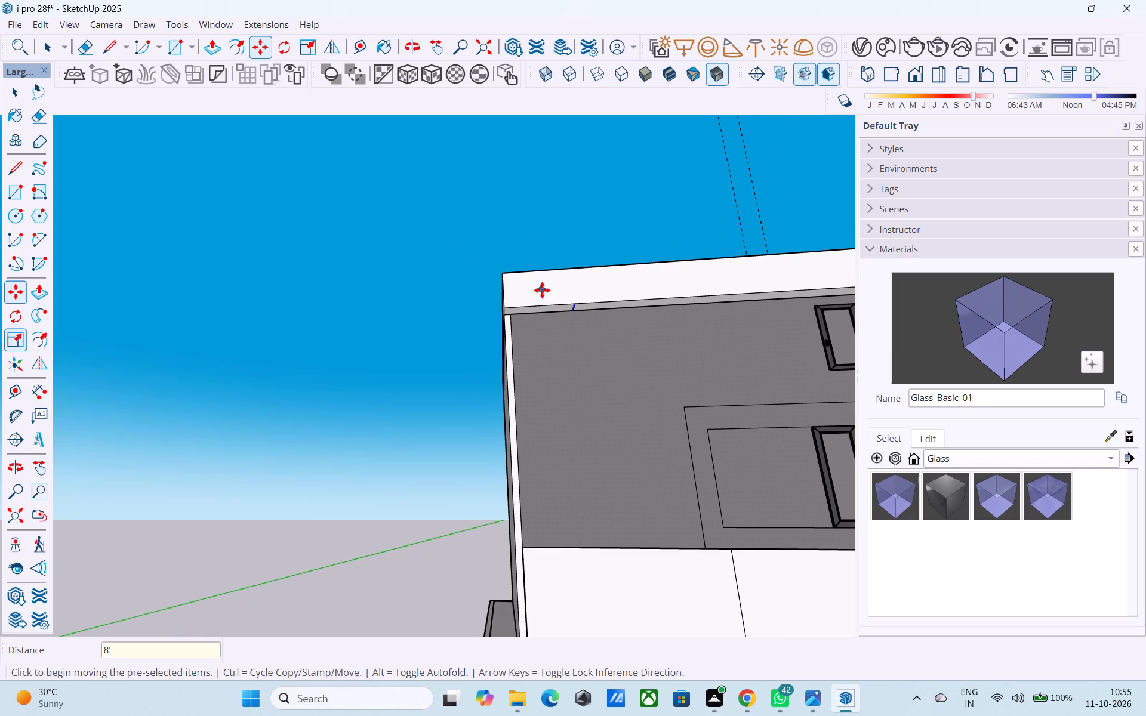
# Push/pull the 8' rear section of the parapet's underside down 14' 6" to form a vertical leg on the side facade.
pyautogui.press('space')
pyautogui.moveTo(563, 305); pyautogui.dragTo(552, 279, button='middle')
pyautogui.scroll(5, 552, 287)
pyautogui.click(549, 295)
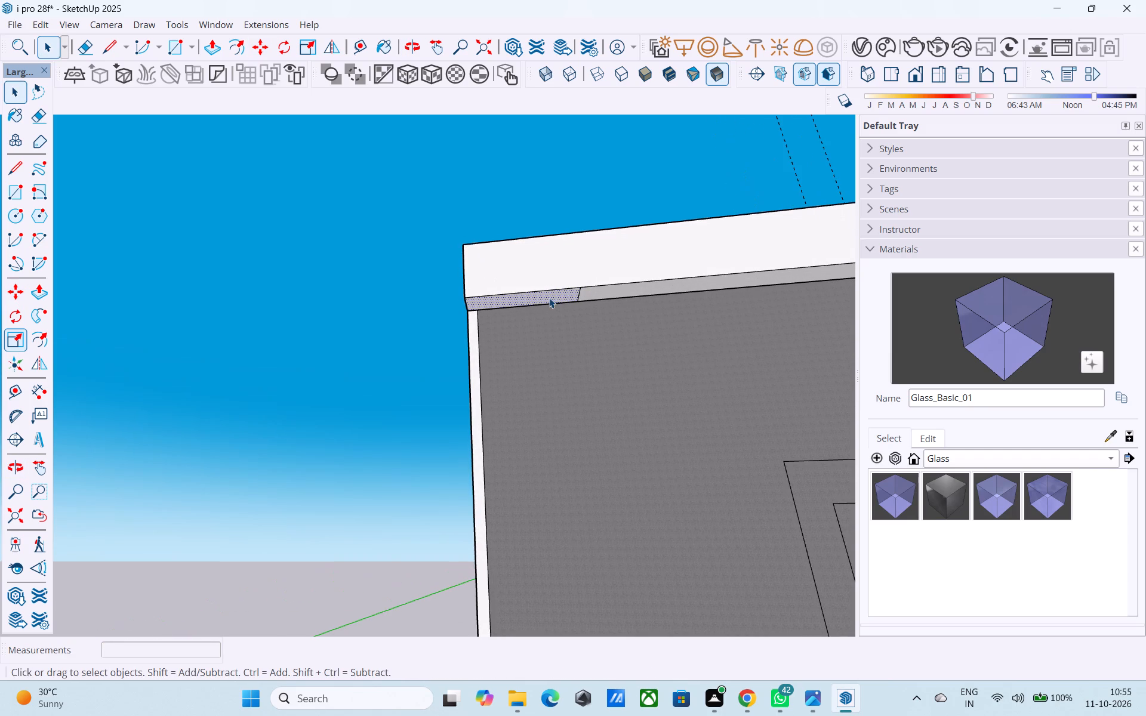
pyautogui.press('p')
pyautogui.click(549, 298)
pyautogui.scroll(-8, 559, 323)
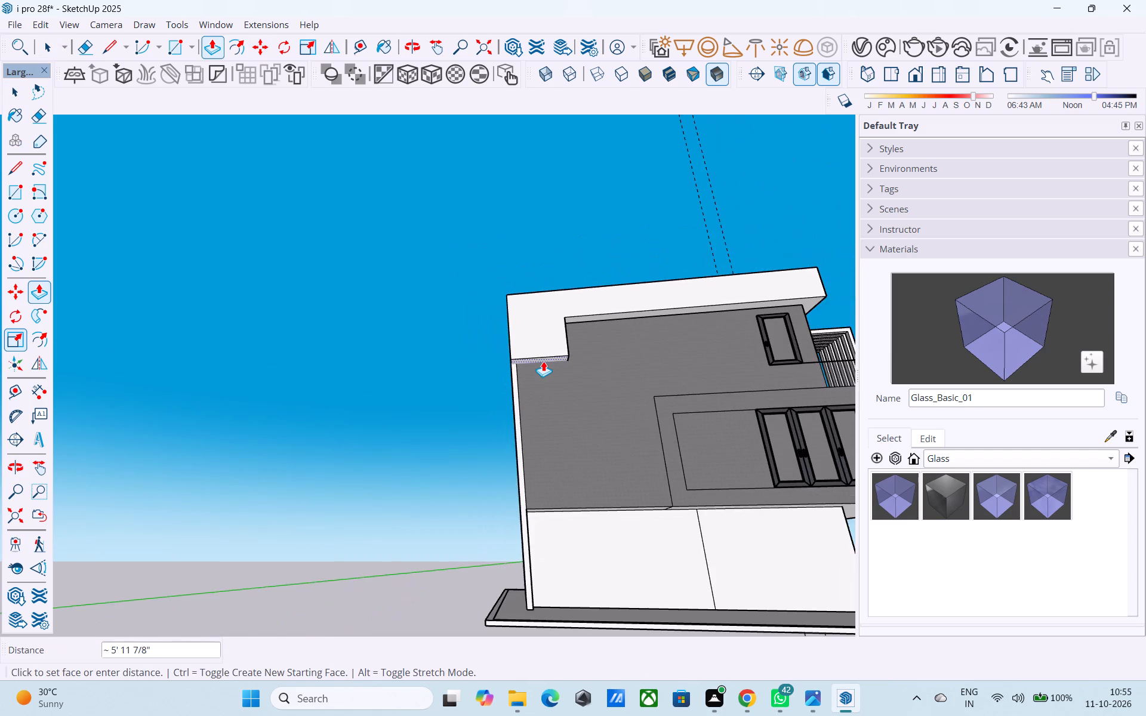
pyautogui.scroll(-4, 543, 361)
pyautogui.moveTo(725, 347); pyautogui.dragTo(751, 420, button='middle')
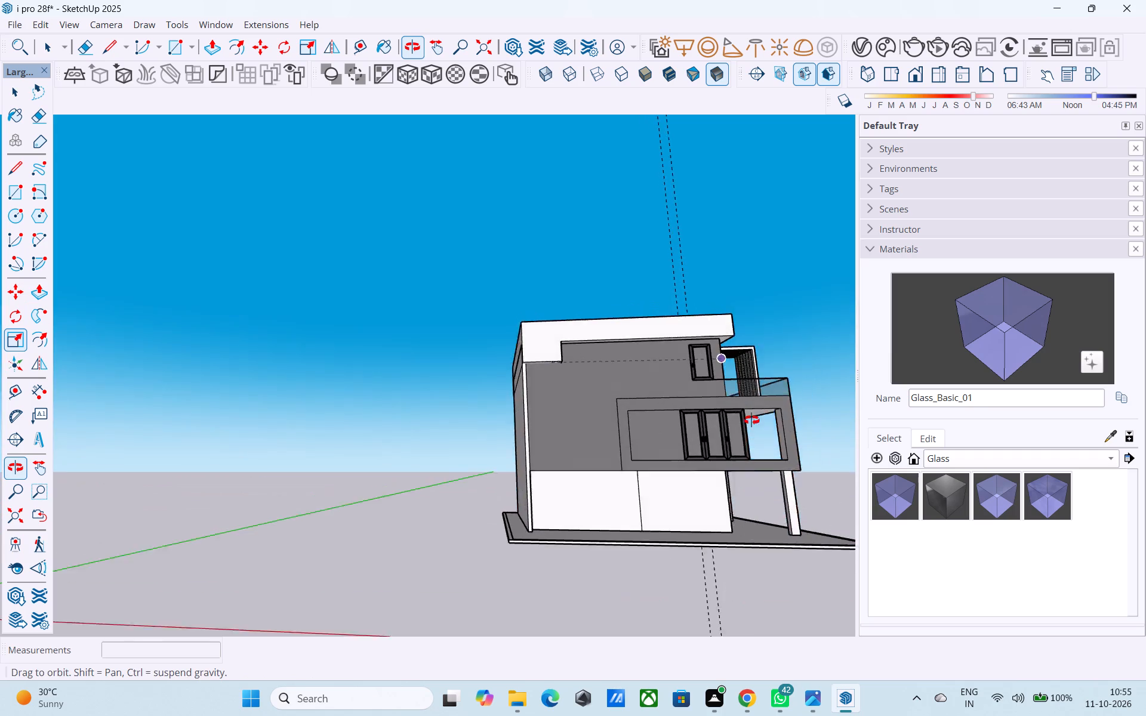
pyautogui.moveTo(751, 420); pyautogui.dragTo(746, 444, button='middle')
pyautogui.click(645, 418)
# Examine the side facade and the parapet's vertical leg from several angles.
pyautogui.moveTo(612, 348); pyautogui.dragTo(407, 439, button='middle')
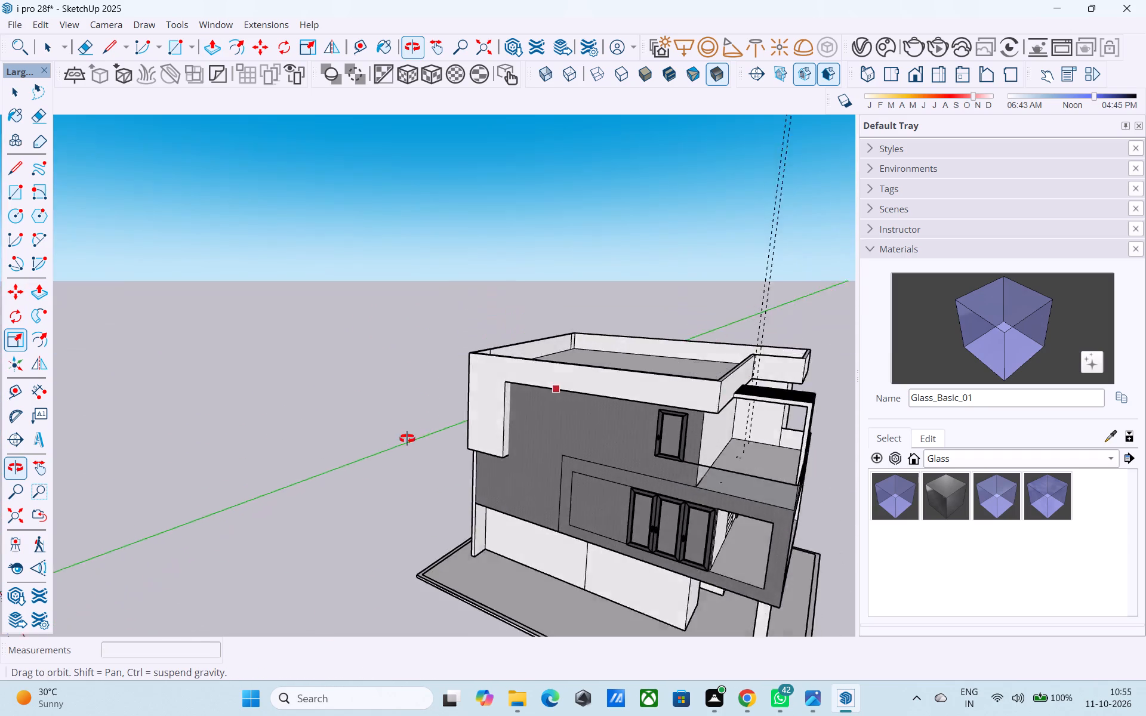
pyautogui.moveTo(407, 439); pyautogui.dragTo(343, 406, button='middle')
pyautogui.keyDown('shift'); pyautogui.moveTo(578, 404); pyautogui.dragTo(526, 362, button='middle'); pyautogui.keyUp('shift')
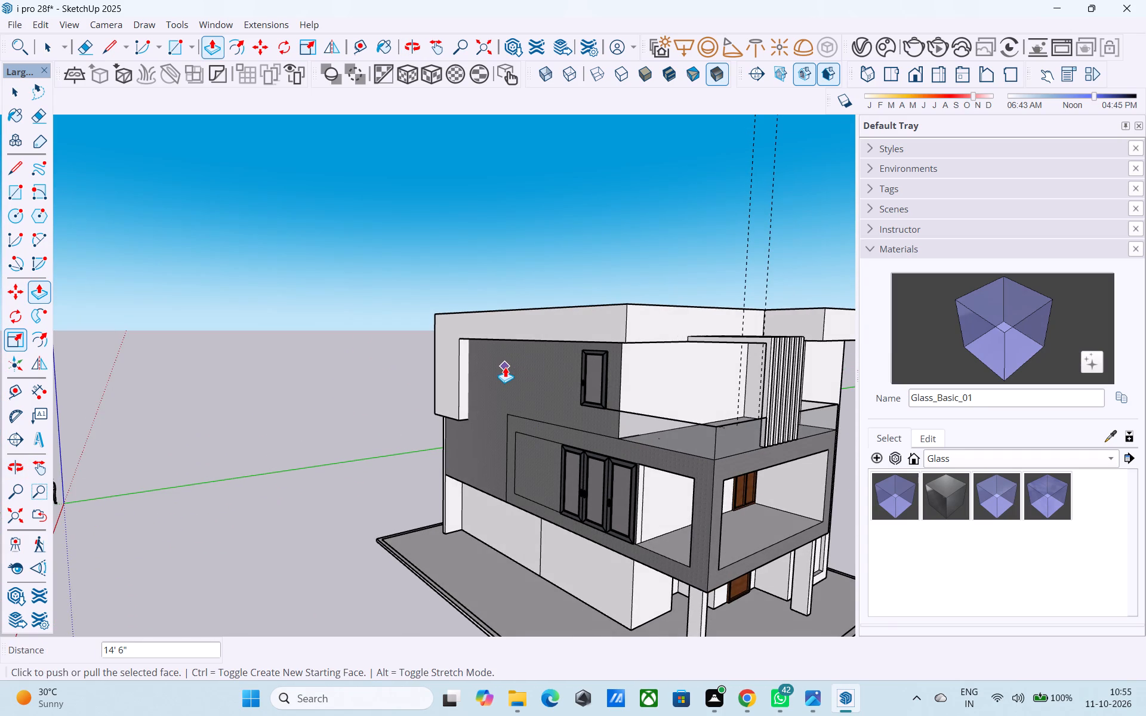
pyautogui.press('space')
pyautogui.moveTo(549, 390); pyautogui.dragTo(609, 418, button='middle')
pyautogui.keyDown('shift'); pyautogui.moveTo(583, 429); pyautogui.dragTo(639, 409, button='middle'); pyautogui.keyUp('shift')
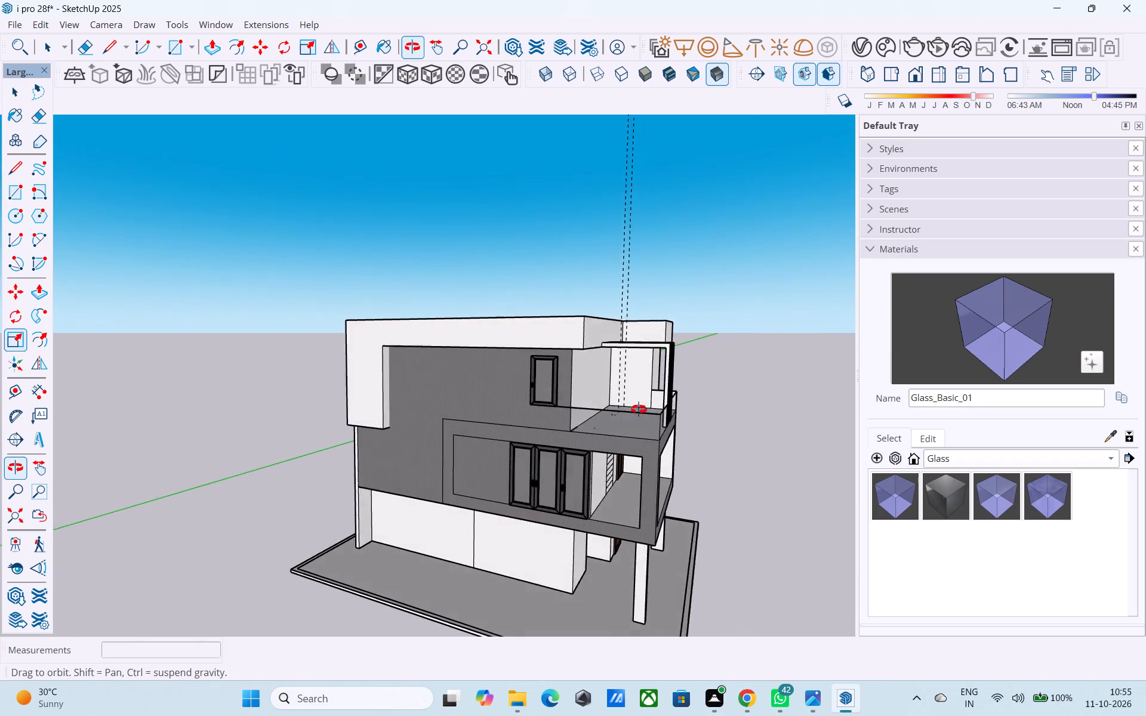
pyautogui.keyDown('shift'); pyautogui.moveTo(639, 409); pyautogui.dragTo(701, 404, button='middle'); pyautogui.keyUp('shift')
# Open the wall group and select the upper window panel on the side wall.
pyautogui.click(551, 369)
pyautogui.scroll(4, 553, 370)
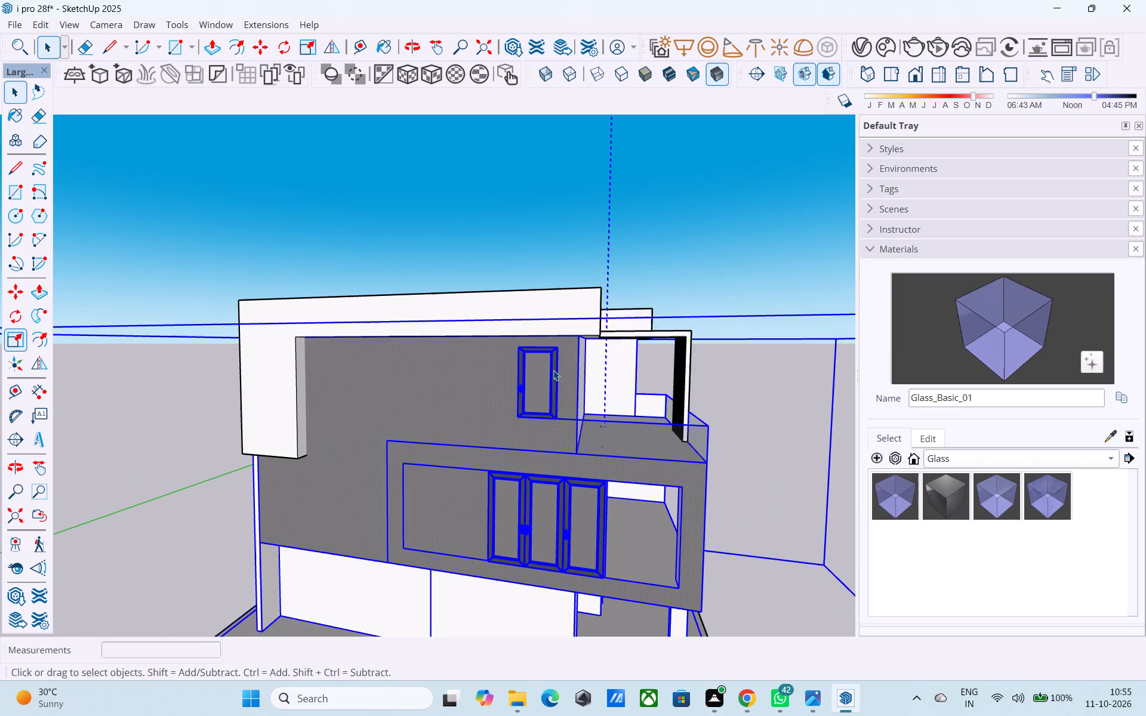
pyautogui.doubleClick(553, 370)
pyautogui.scroll(4, 554, 370)
pyautogui.click(554, 369)
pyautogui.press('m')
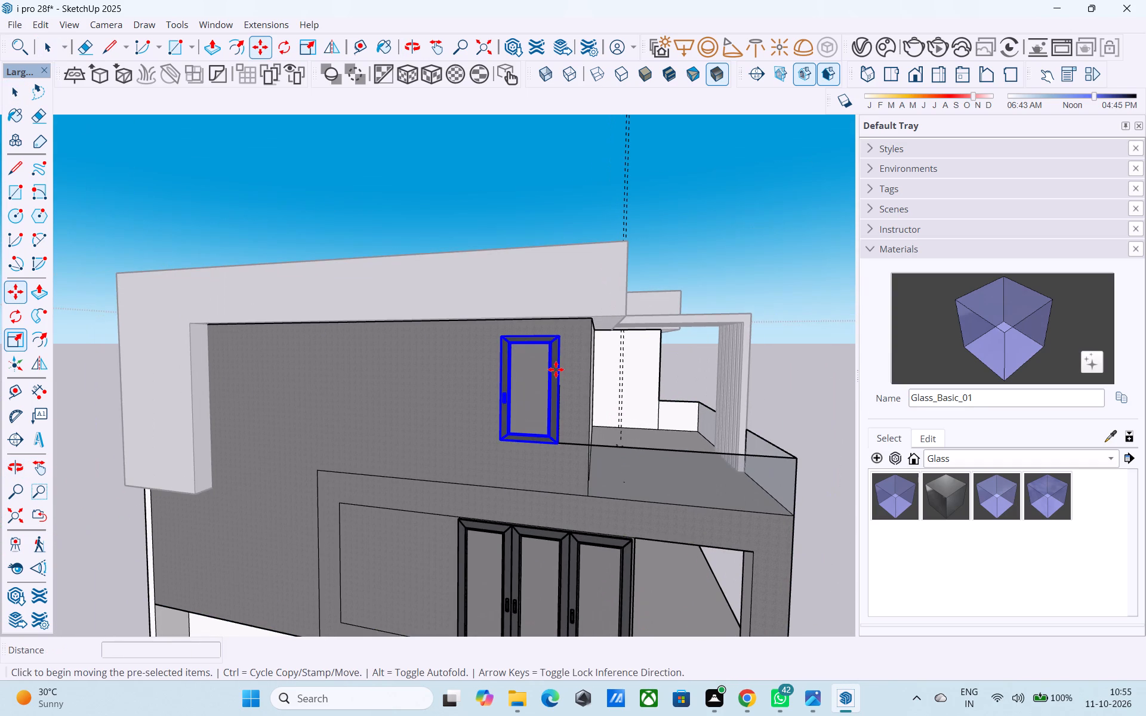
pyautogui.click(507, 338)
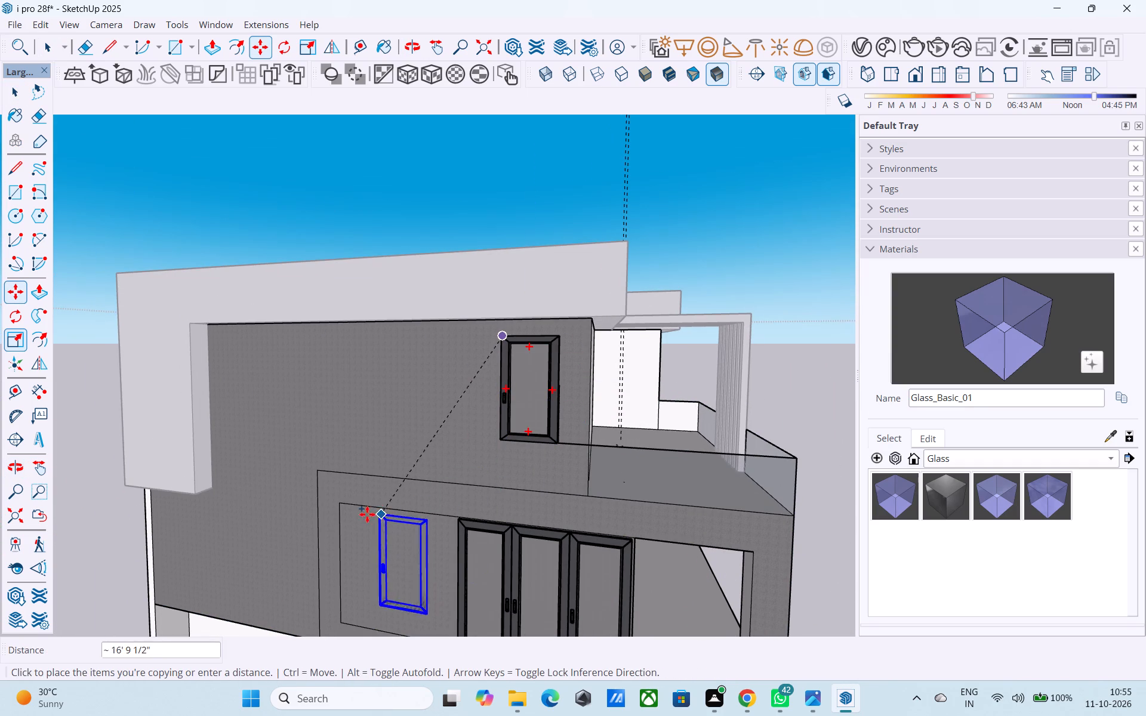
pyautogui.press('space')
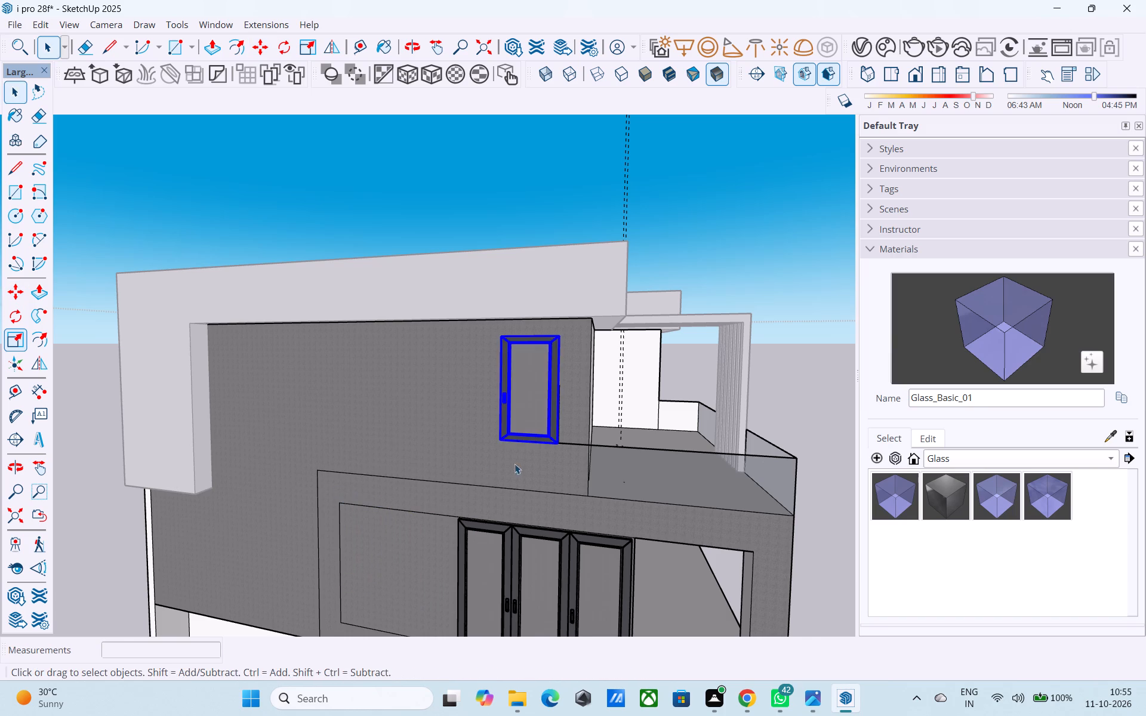
# Copy the upper window panel about 18' 6" down and rearward, into the outlined area beside the three-panel window.
pyautogui.moveTo(528, 461); pyautogui.dragTo(454, 406, button='middle')
pyautogui.moveTo(531, 428); pyautogui.dragTo(476, 422, button='middle')
pyautogui.press('m')
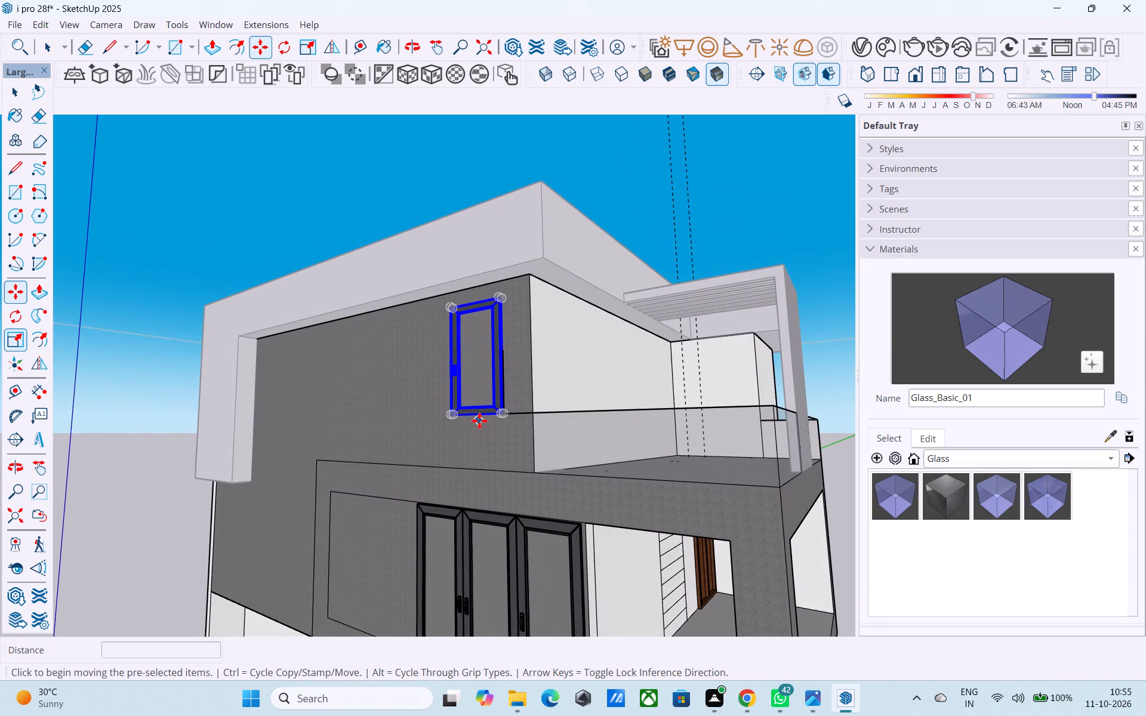
pyautogui.scroll(8, 480, 421)
pyautogui.moveTo(525, 411); pyautogui.dragTo(498, 409, button='middle')
pyautogui.scroll(9, 504, 410)
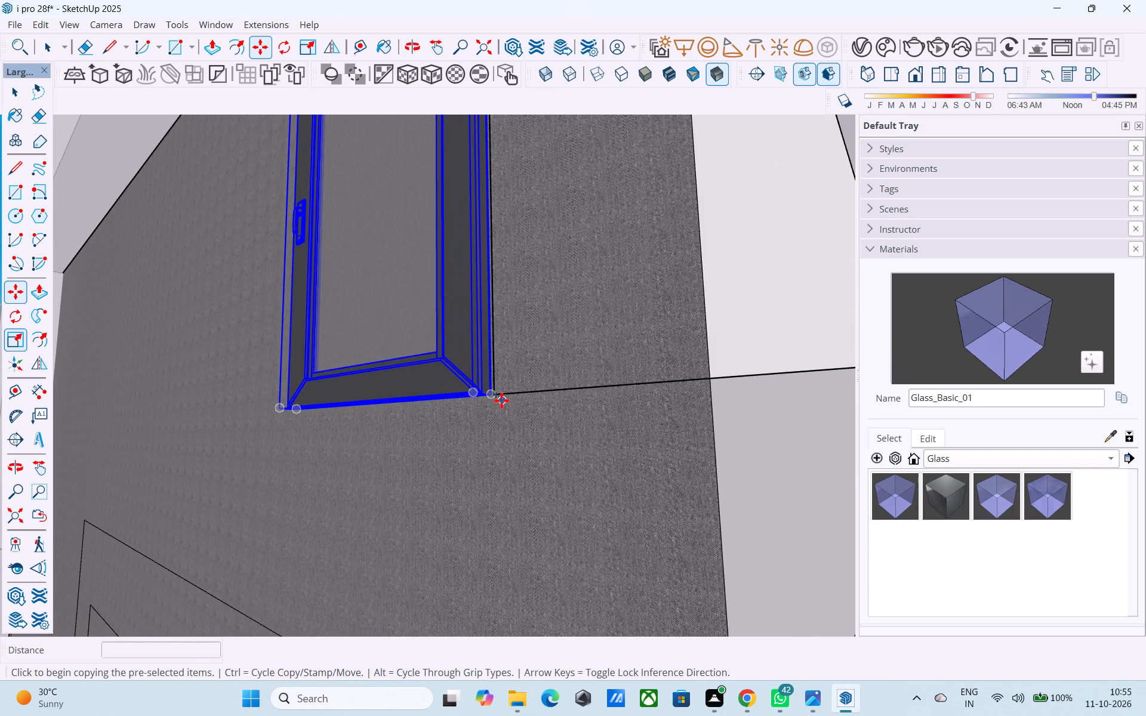
pyautogui.click(501, 400)
pyautogui.scroll(-5, 501, 400)
pyautogui.scroll(-6, 336, 467)
pyautogui.moveTo(329, 468); pyautogui.dragTo(555, 500, button='middle')
pyautogui.scroll(-4, 475, 378)
pyautogui.moveTo(452, 442); pyautogui.dragTo(454, 482, button='middle')
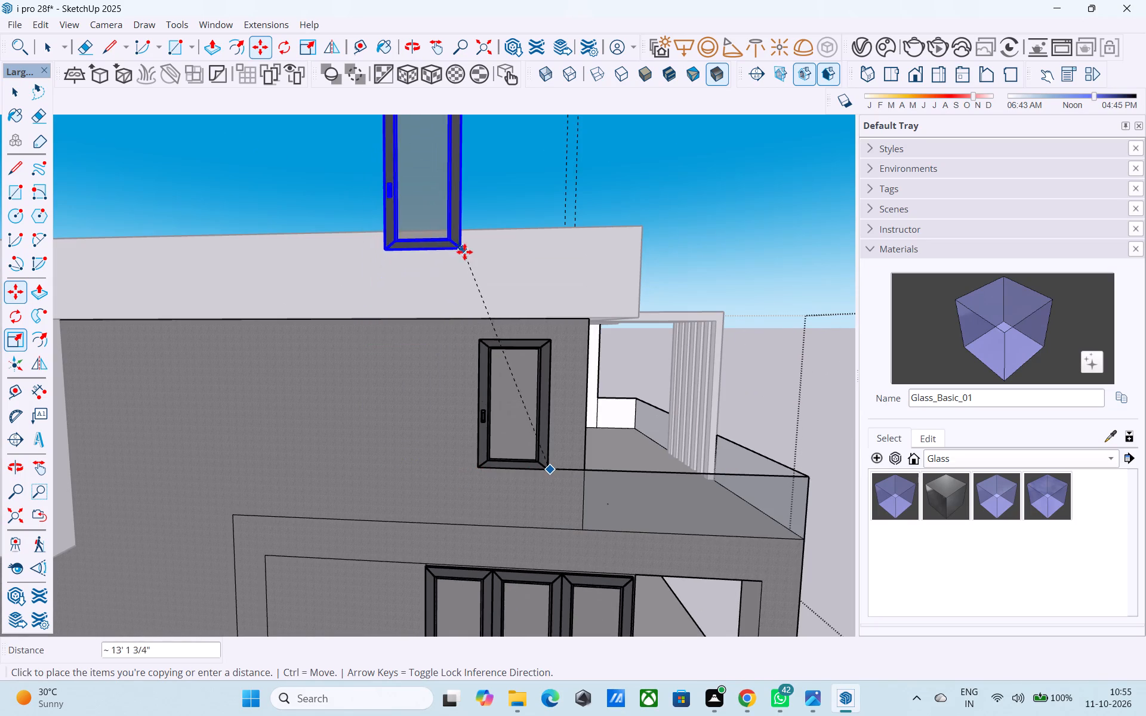
pyautogui.scroll(-9, 466, 268)
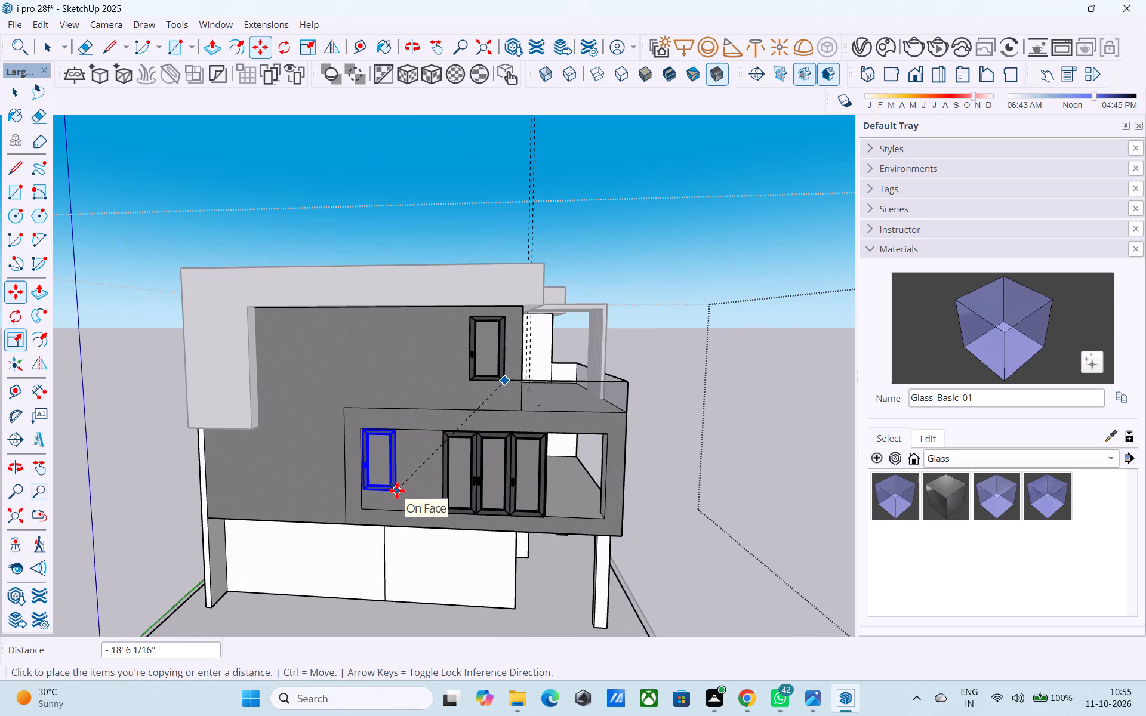
pyautogui.click(397, 490)
# Scale the copied window's height from its bottom edge to about 0.49, making a small window.
pyautogui.scroll(4, 396, 489)
pyautogui.press('s')
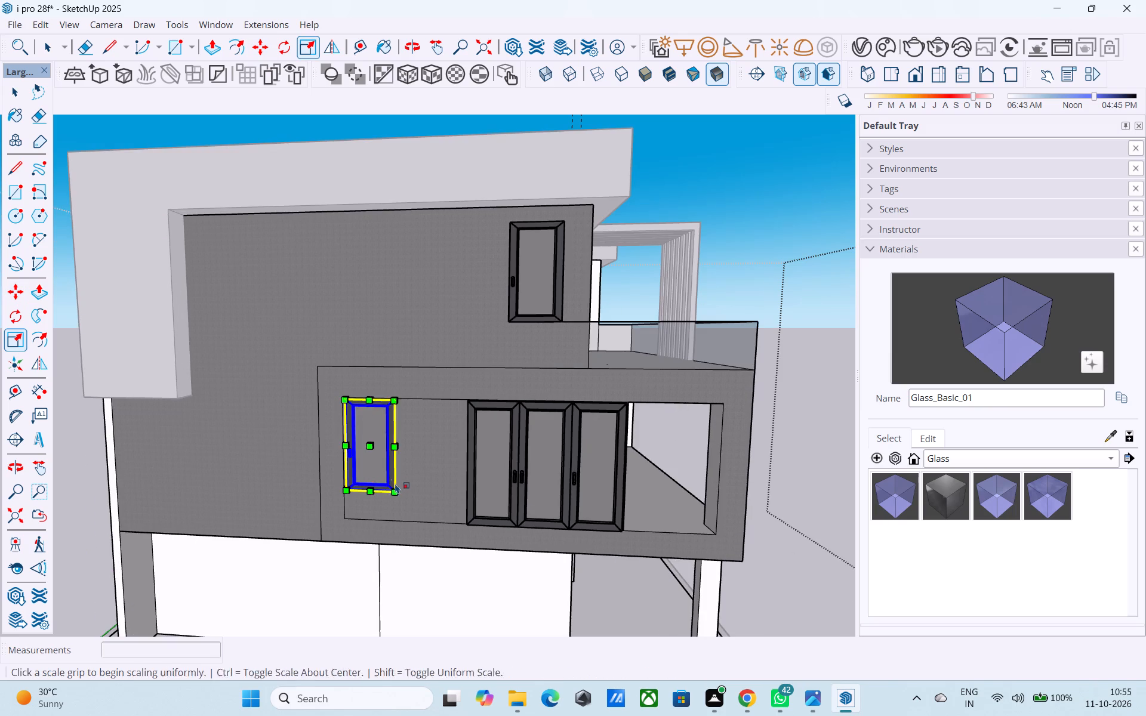
pyautogui.scroll(6, 374, 489)
pyautogui.moveTo(368, 491); pyautogui.dragTo(381, 307, button='middle')
pyautogui.scroll(8, 381, 306)
pyautogui.scroll(13, 379, 356)
pyautogui.moveTo(356, 283); pyautogui.dragTo(364, 177)
pyautogui.scroll(-2, 364, 184)
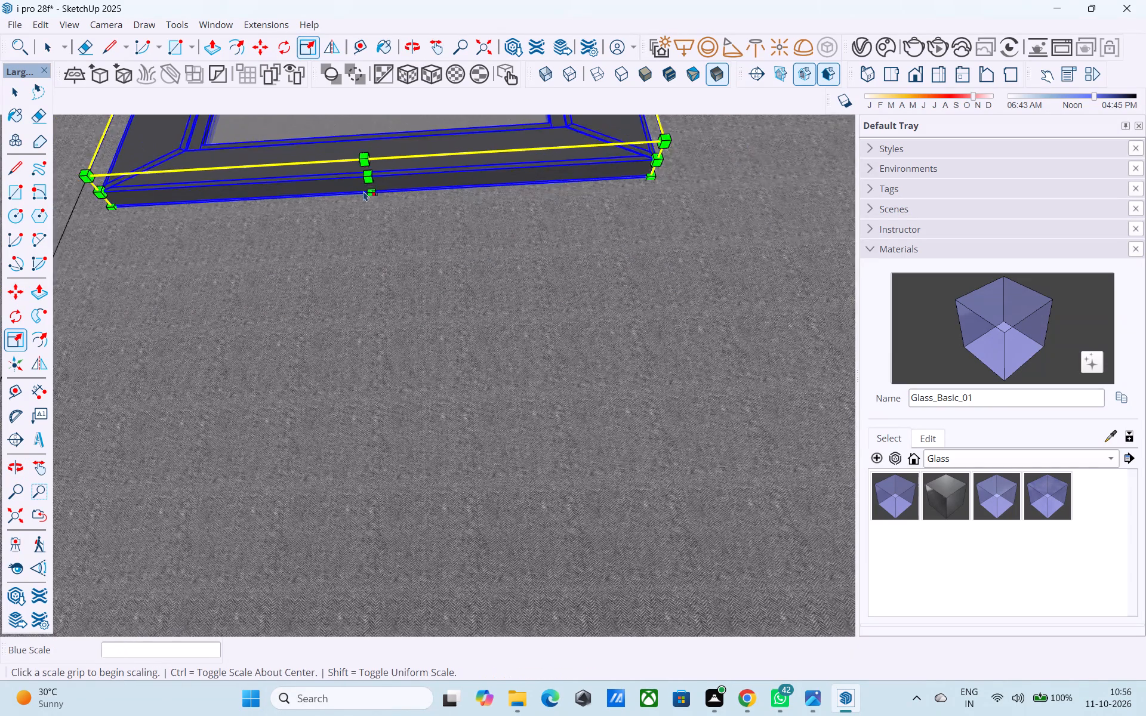
pyautogui.scroll(-3, 363, 191)
pyautogui.scroll(3, 362, 193)
pyautogui.click(369, 180)
pyautogui.scroll(-16, 369, 180)
pyautogui.moveTo(363, 260); pyautogui.dragTo(366, 344, button='middle')
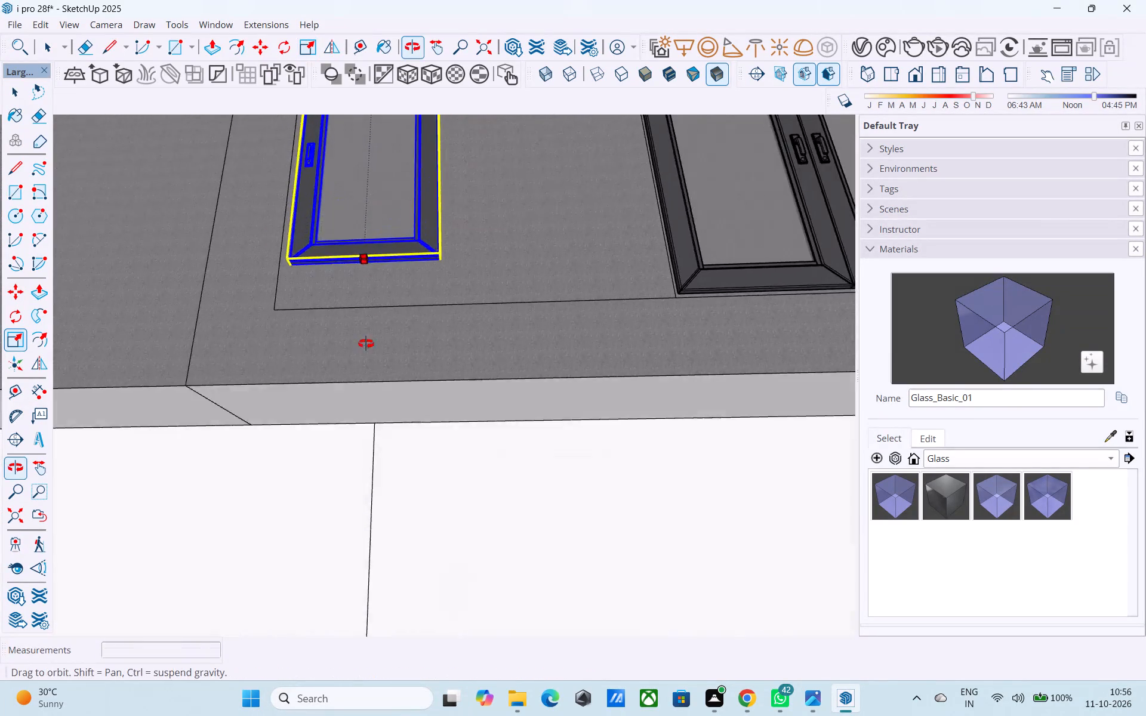
pyautogui.moveTo(366, 344); pyautogui.dragTo(374, 459, button='middle')
pyautogui.scroll(1, 374, 456)
pyautogui.scroll(-7, 366, 433)
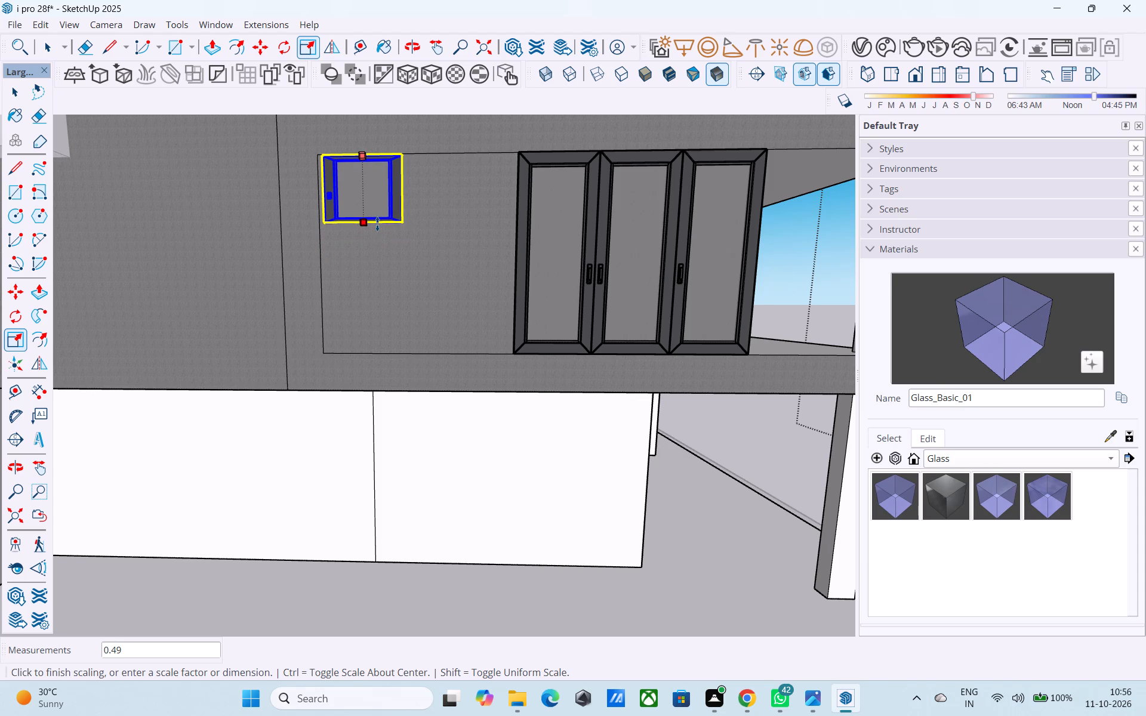
pyautogui.click(377, 224)
pyautogui.press('space')
# Move the small window about 2 1/2" rearward, onto the inner outline's vertical edge.
pyautogui.press('m')
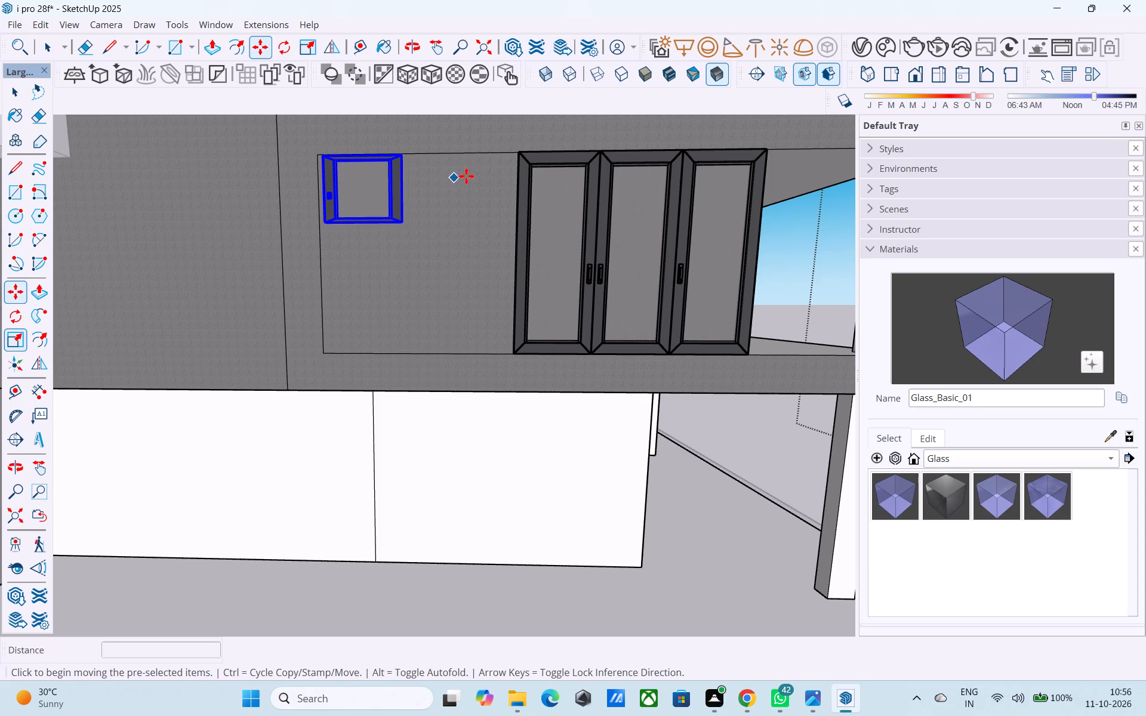
pyautogui.click(467, 175)
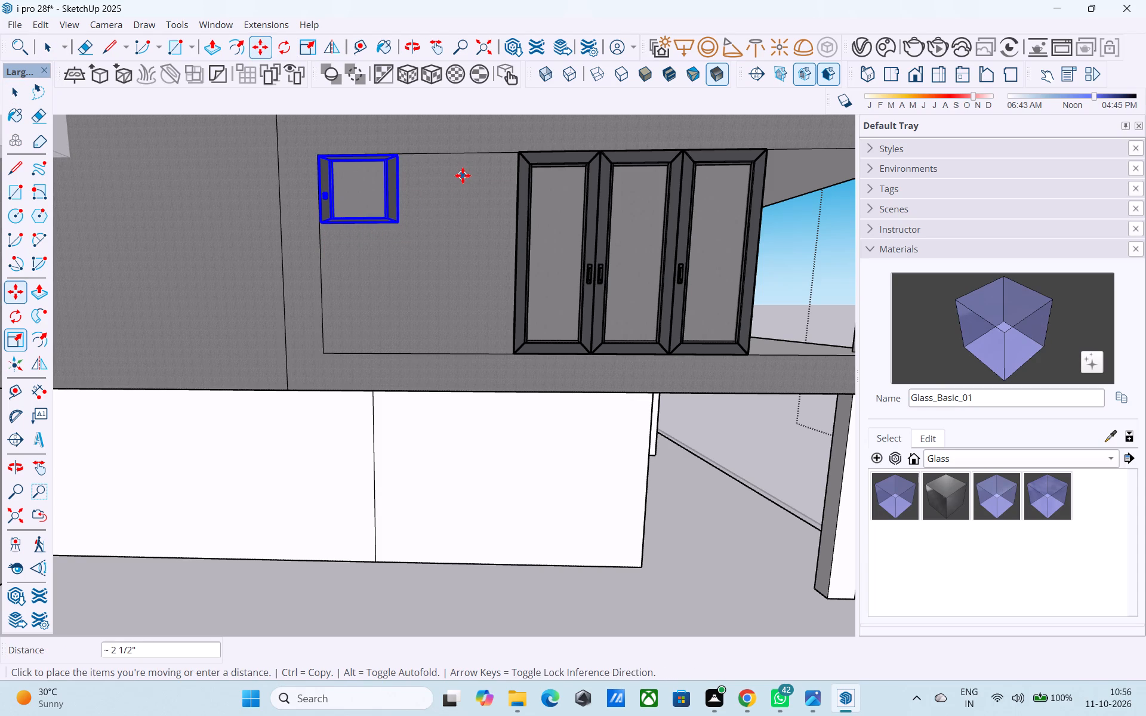
pyautogui.click(463, 175)
pyautogui.press('space')
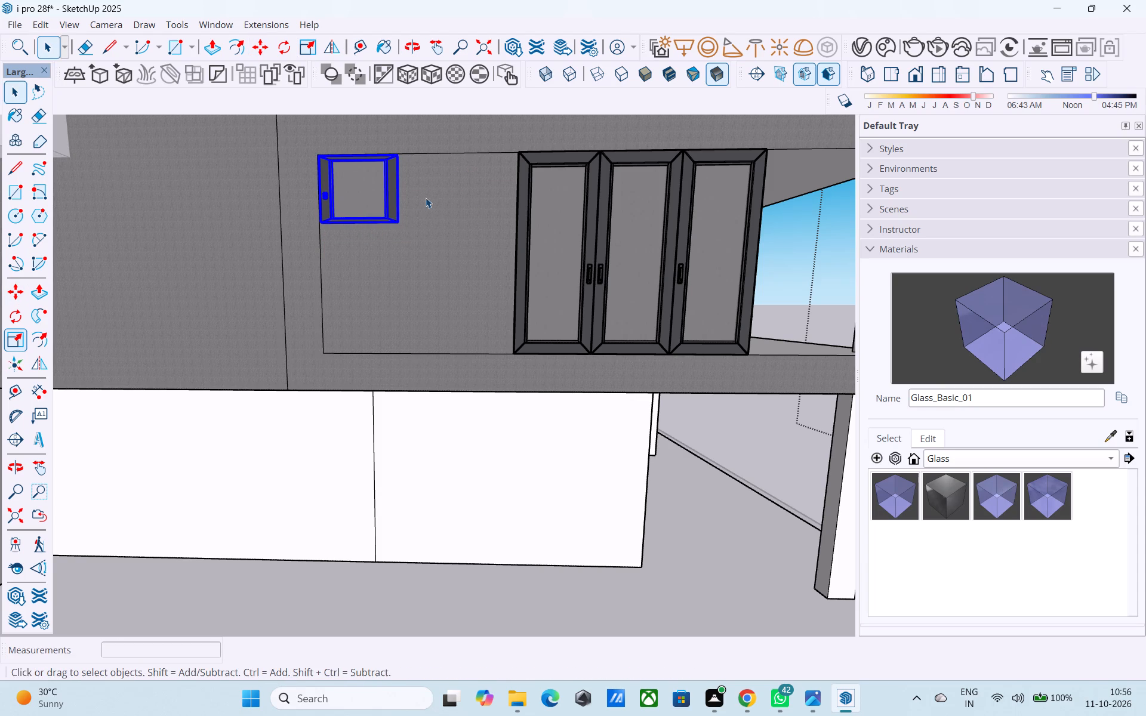
# Copy the small window about 19' 6" along the side wall to the rear corner, beneath the parapet's vertical leg.
pyautogui.scroll(-2, 426, 197)
pyautogui.keyDown('shift'); pyautogui.moveTo(427, 200); pyautogui.dragTo(541, 244, button='middle'); pyautogui.keyUp('shift')
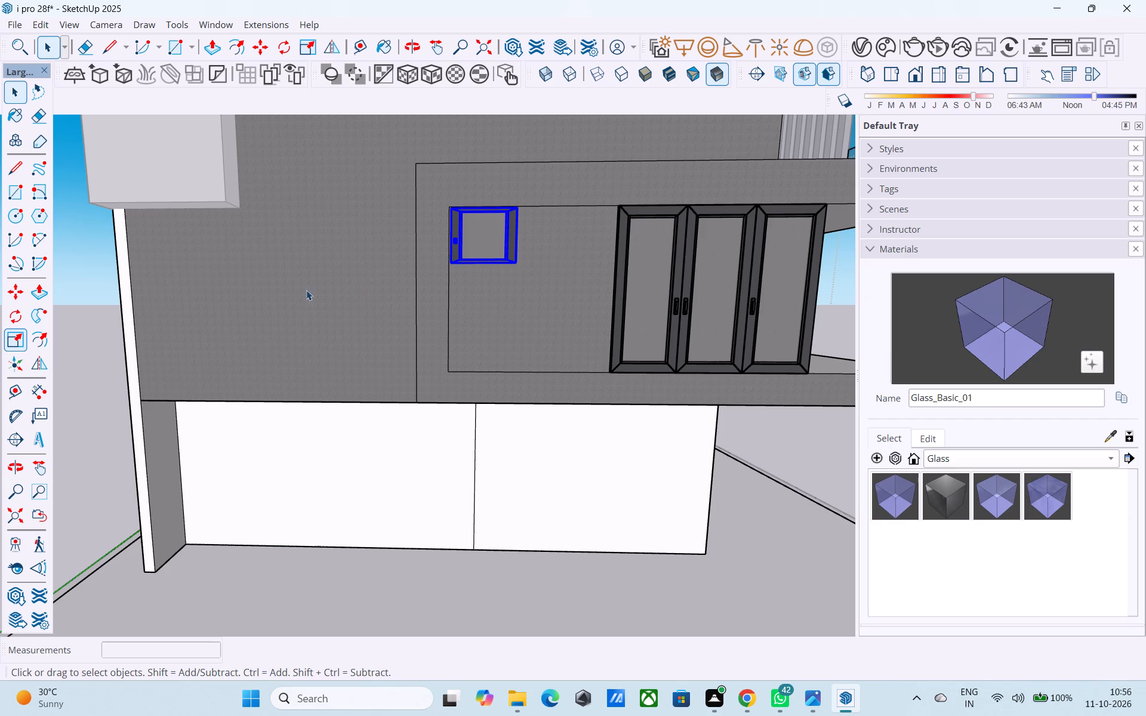
pyautogui.keyDown('shift'); pyautogui.moveTo(236, 310); pyautogui.dragTo(361, 308, button='middle'); pyautogui.keyUp('shift')
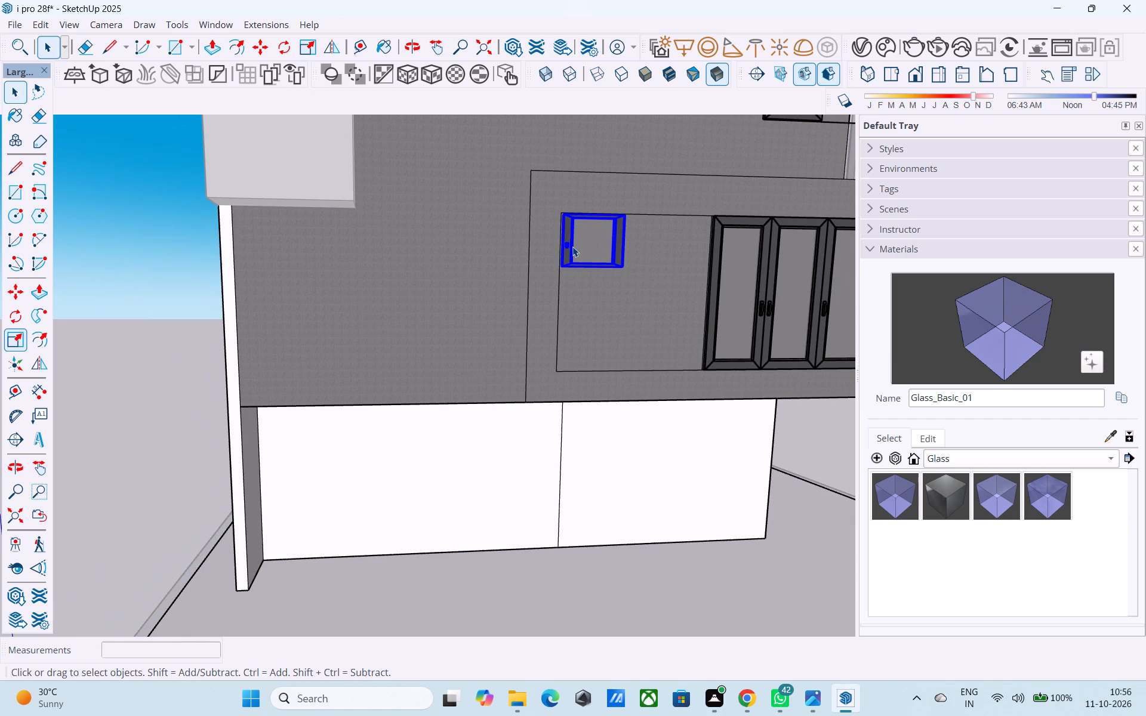
pyautogui.press('m')
pyautogui.scroll(5, 643, 276)
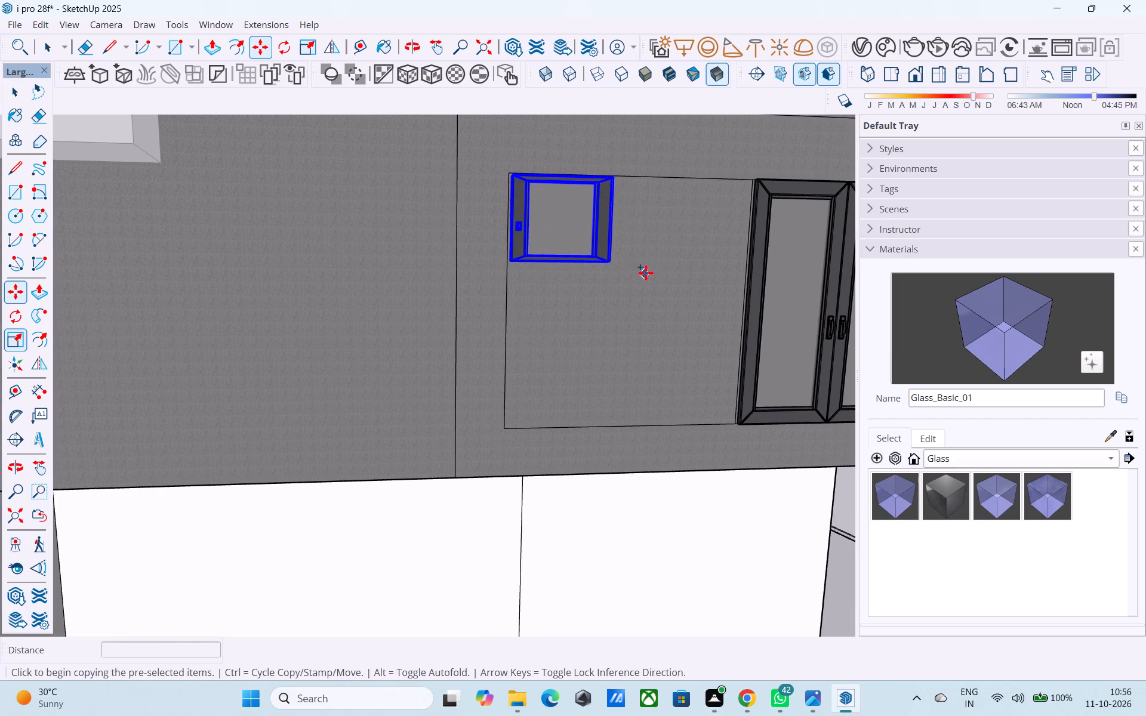
pyautogui.moveTo(560, 203); pyautogui.dragTo(690, 207, button='middle')
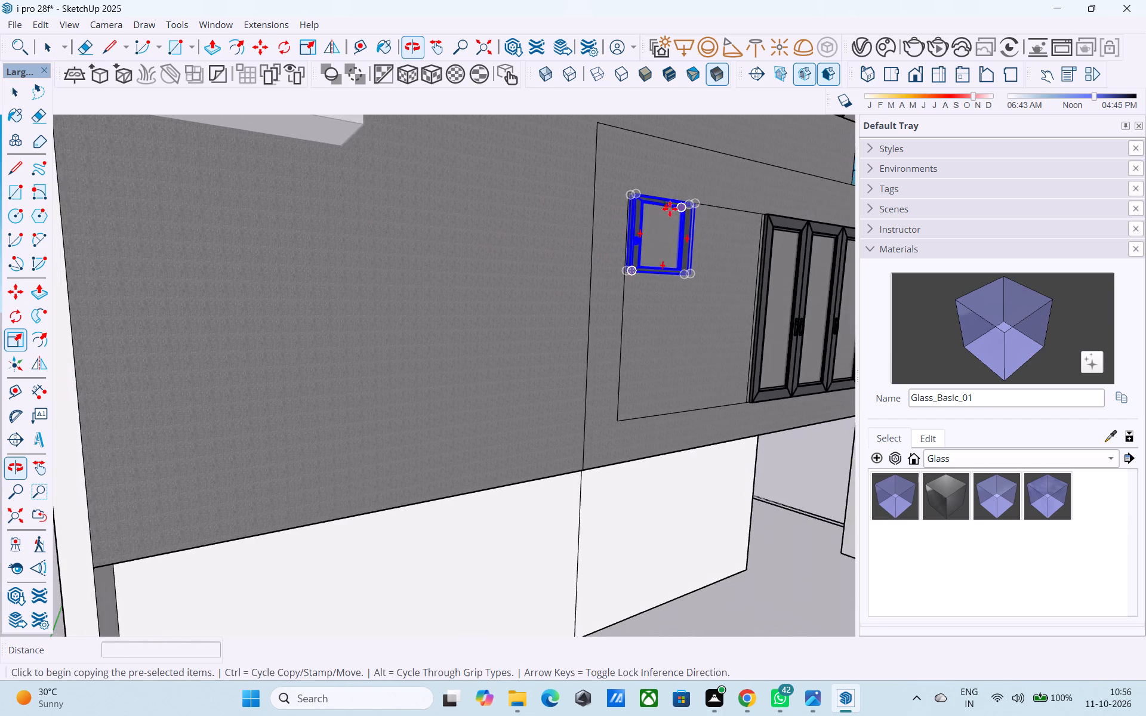
pyautogui.scroll(10, 663, 208)
pyautogui.click(621, 186)
pyautogui.scroll(-4, 620, 186)
pyautogui.scroll(-2, 483, 212)
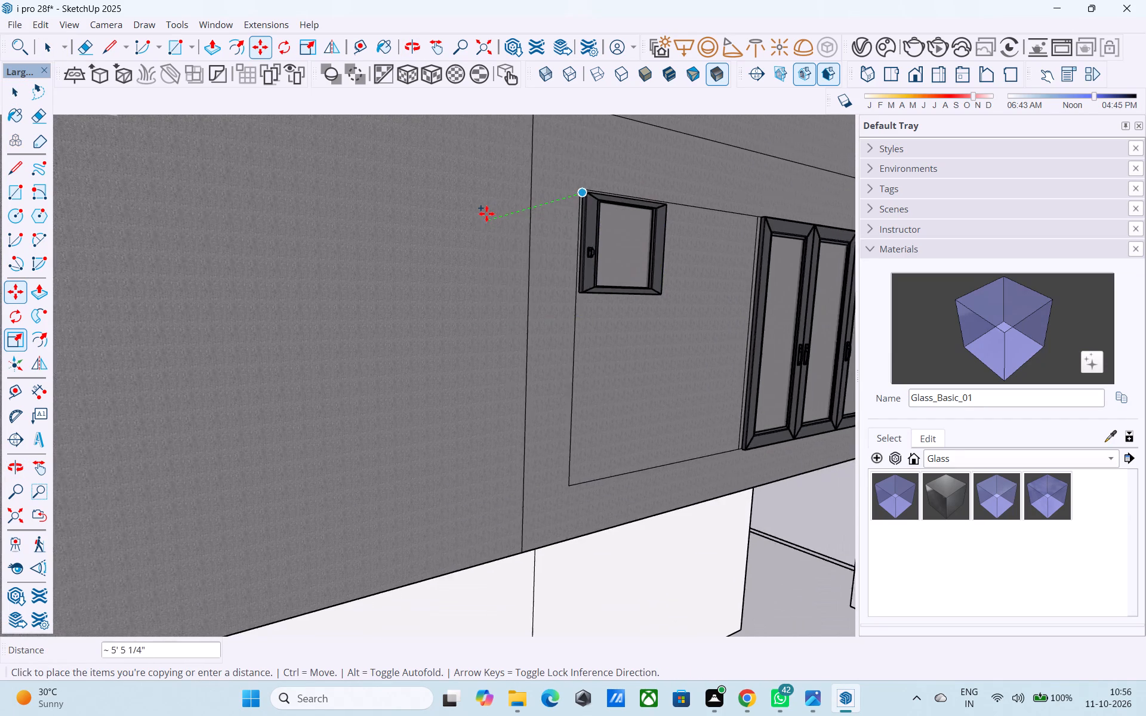
pyautogui.scroll(-12, 486, 214)
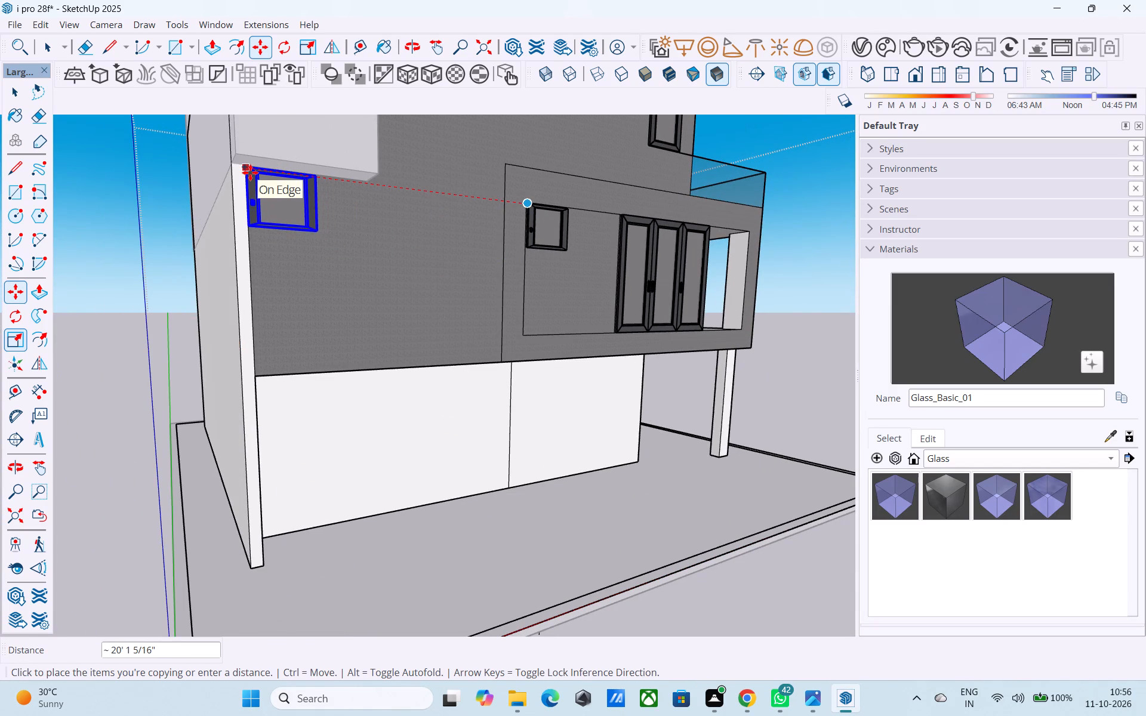
pyautogui.click(257, 172)
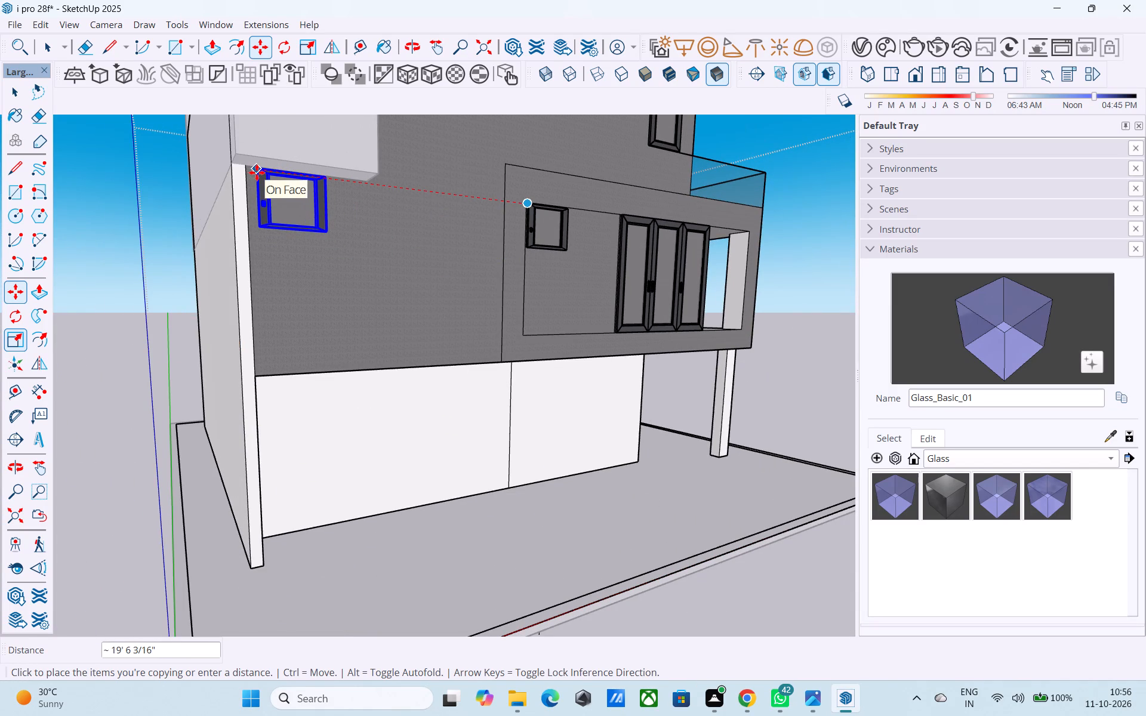
pyautogui.moveTo(365, 197); pyautogui.dragTo(338, 205, button='middle')
# Stretch the rear window's height downward, finishing at a scale of about 2.25, level with the bottom of the three-panel window.
pyautogui.press('s')
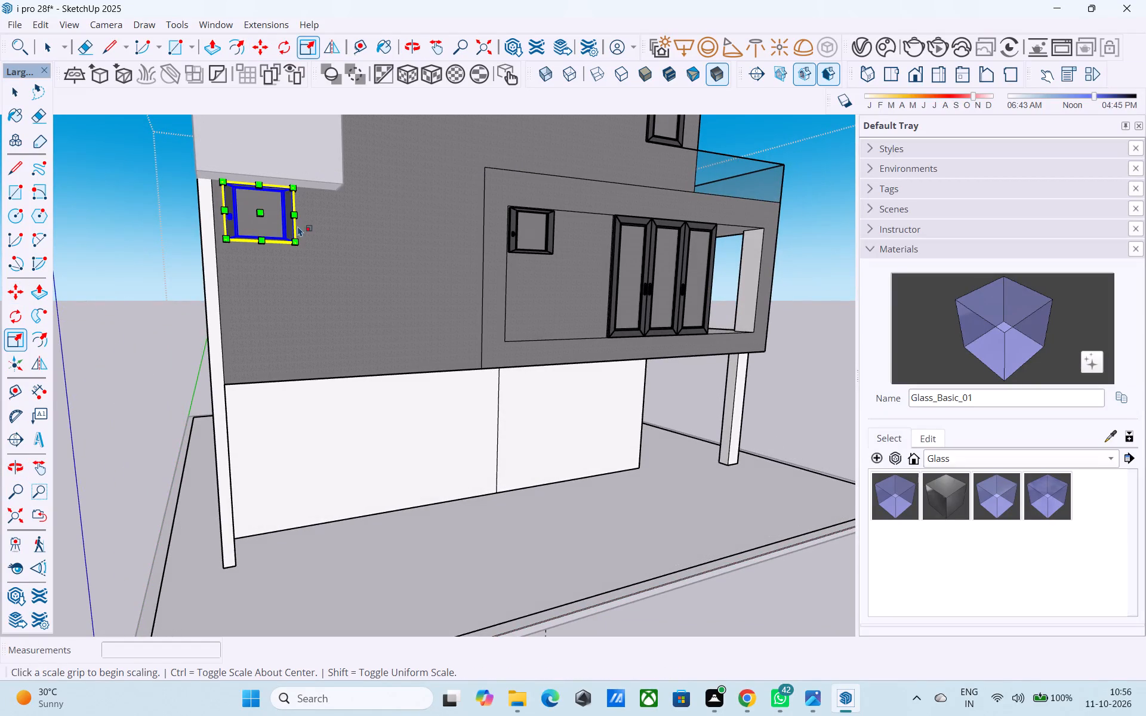
pyautogui.moveTo(263, 236); pyautogui.dragTo(231, 196, button='middle')
pyautogui.scroll(19, 221, 209)
pyautogui.moveTo(240, 203); pyautogui.dragTo(242, 153, button='middle')
pyautogui.scroll(10, 258, 195)
pyautogui.moveTo(240, 178); pyautogui.dragTo(239, 282)
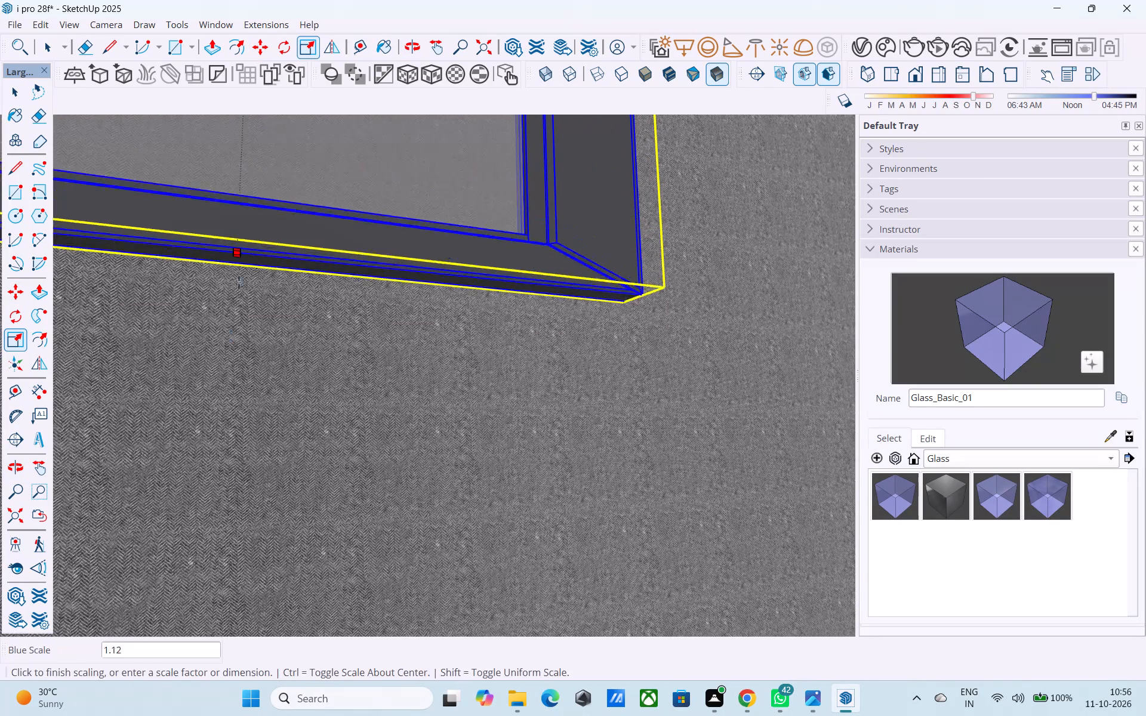
pyautogui.moveTo(239, 282); pyautogui.dragTo(221, 471)
pyautogui.scroll(-11, 219, 455)
pyautogui.moveTo(230, 421); pyautogui.dragTo(210, 307, button='middle')
pyautogui.scroll(7, 198, 363)
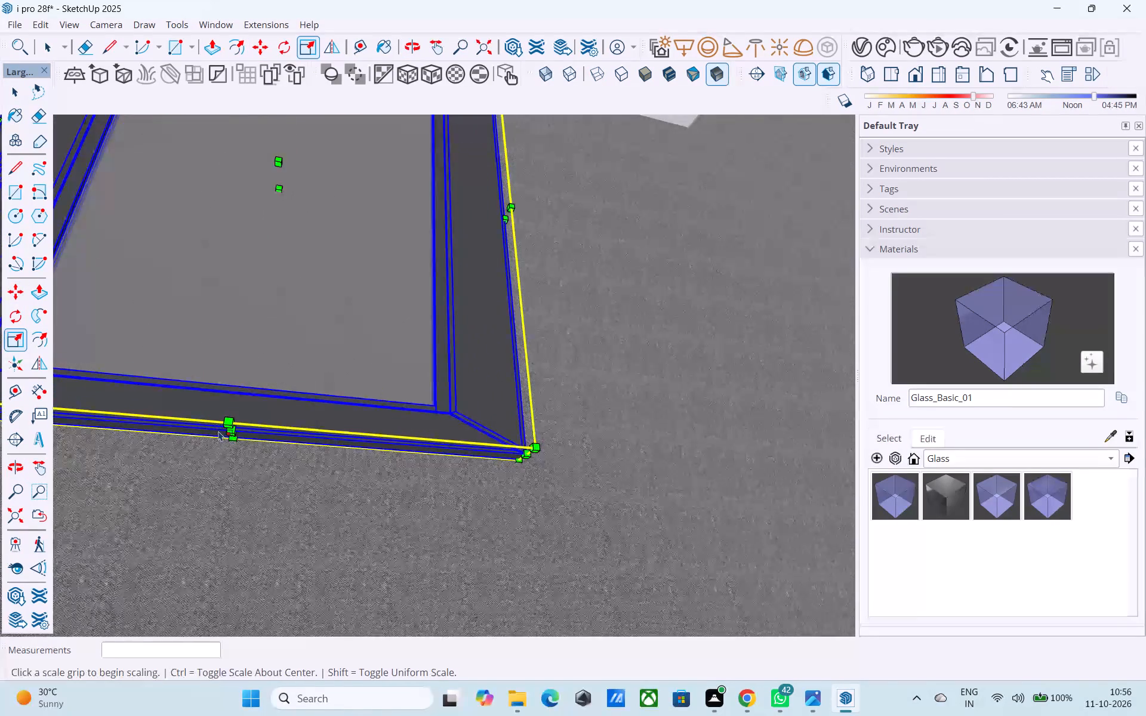
pyautogui.scroll(1, 218, 431)
pyautogui.click(230, 433)
pyautogui.scroll(-11, 230, 429)
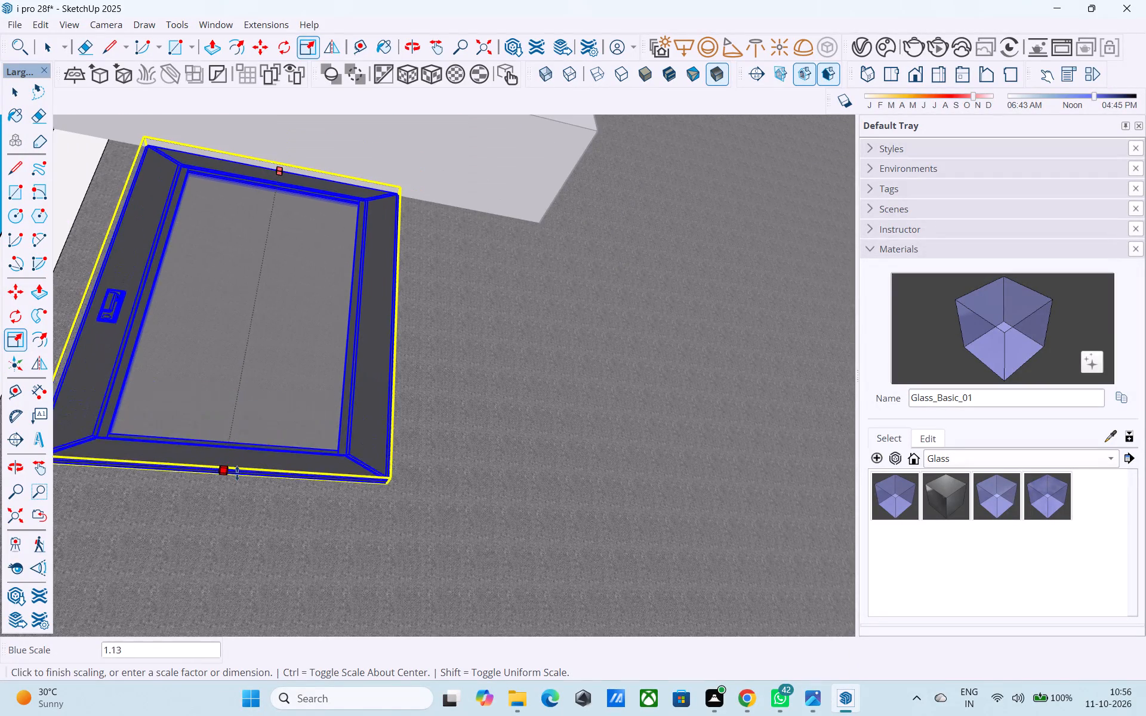
pyautogui.scroll(-13, 239, 470)
pyautogui.keyDown('shift'); pyautogui.moveTo(298, 521); pyautogui.dragTo(334, 367, button='middle'); pyautogui.keyUp('shift')
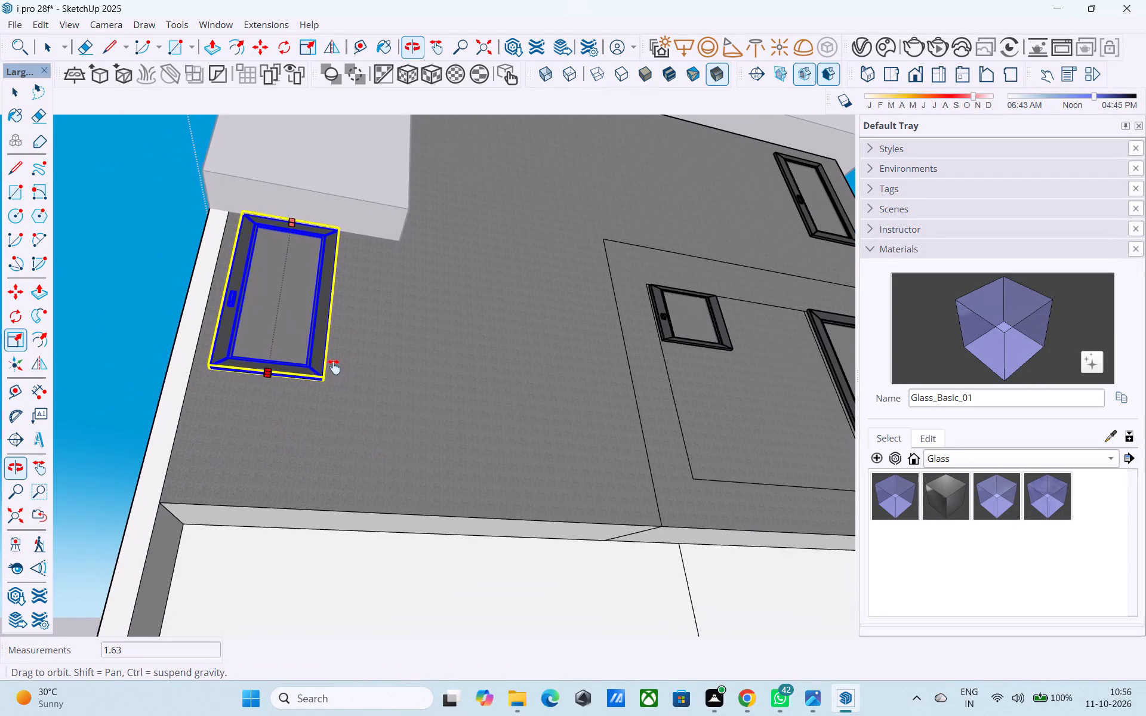
pyautogui.keyDown('shift'); pyautogui.moveTo(334, 367); pyautogui.dragTo(361, 468, button='middle'); pyautogui.keyUp('shift')
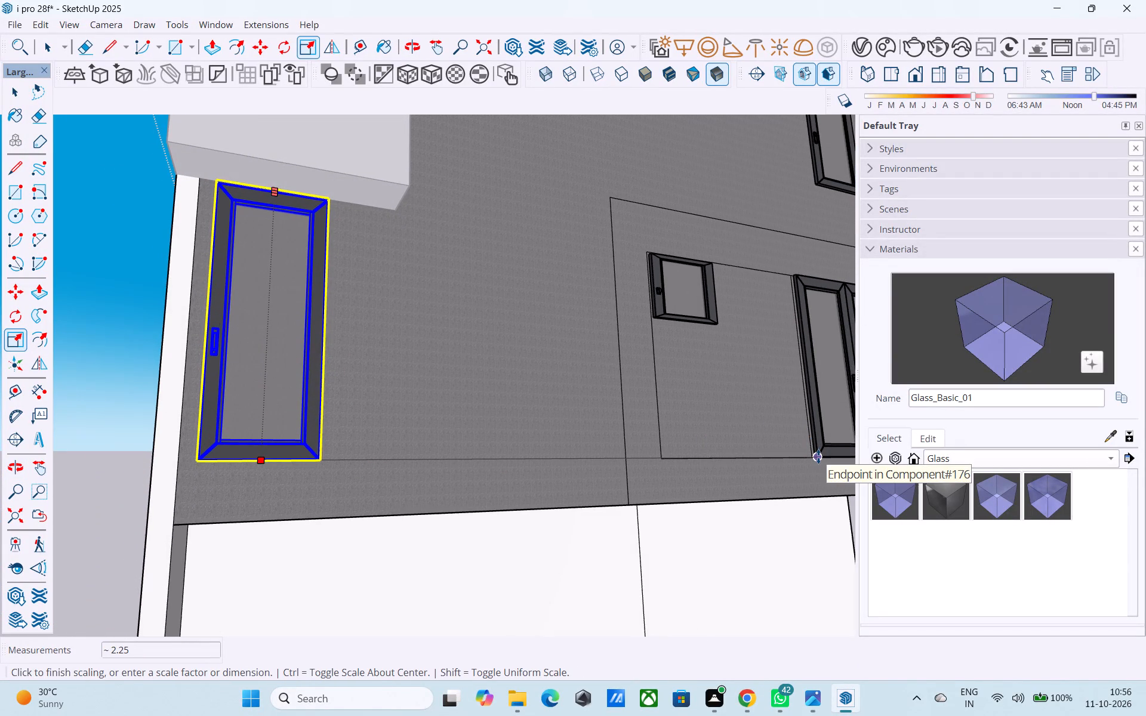
pyautogui.click(818, 456)
# Copy the tall rear window 4' sideways along the wall, edge to edge, to form a two-panel window.
pyautogui.moveTo(223, 310); pyautogui.dragTo(139, 340, button='middle')
pyautogui.scroll(1, 138, 338)
pyautogui.scroll(-13, 297, 318)
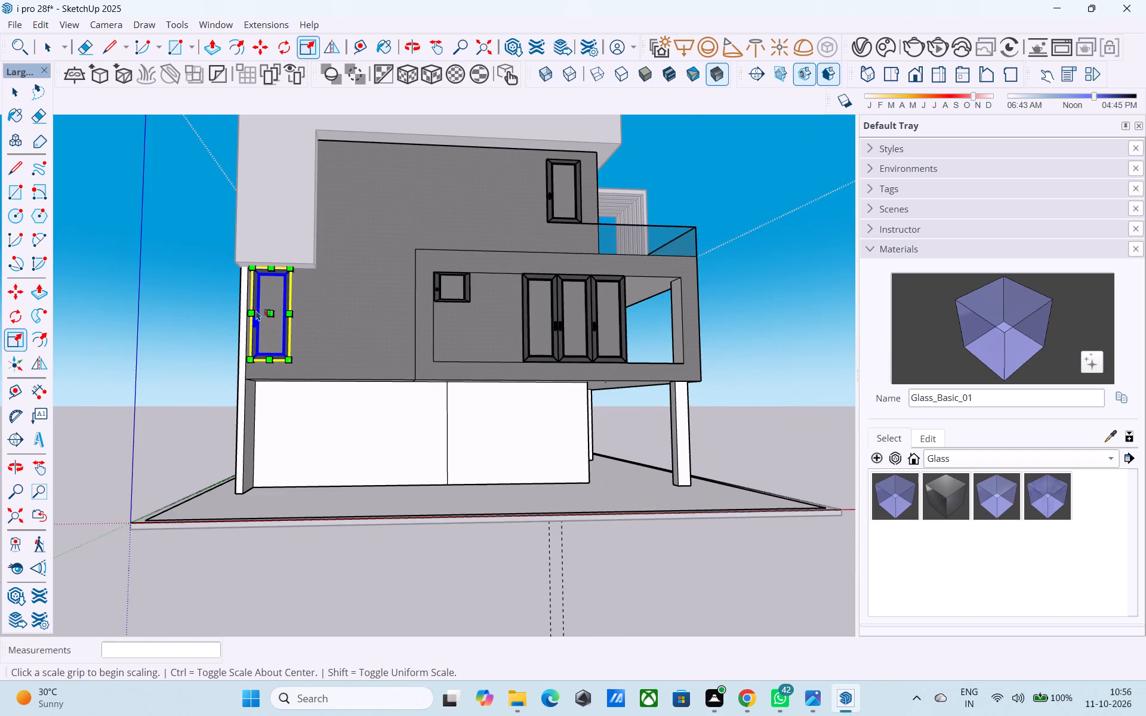
pyautogui.moveTo(326, 308); pyautogui.dragTo(303, 307, button='middle')
pyautogui.scroll(5, 296, 310)
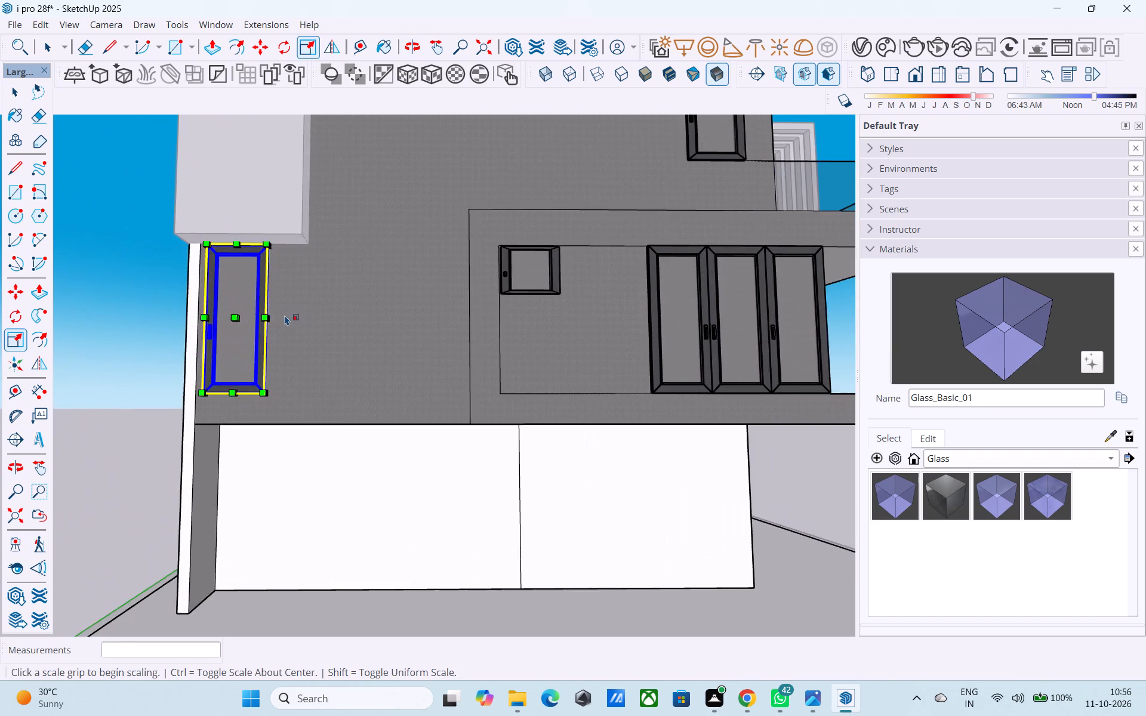
pyautogui.moveTo(285, 315); pyautogui.dragTo(134, 335, button='middle')
pyautogui.scroll(4, 205, 337)
pyautogui.press('m')
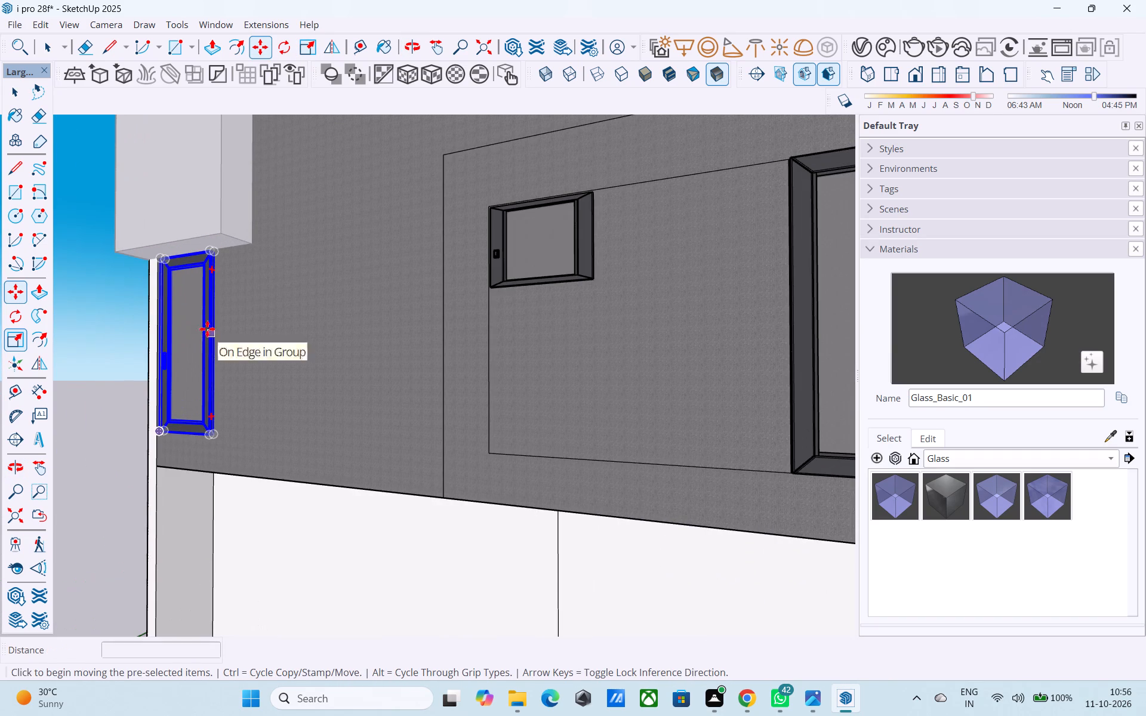
pyautogui.scroll(6, 242, 433)
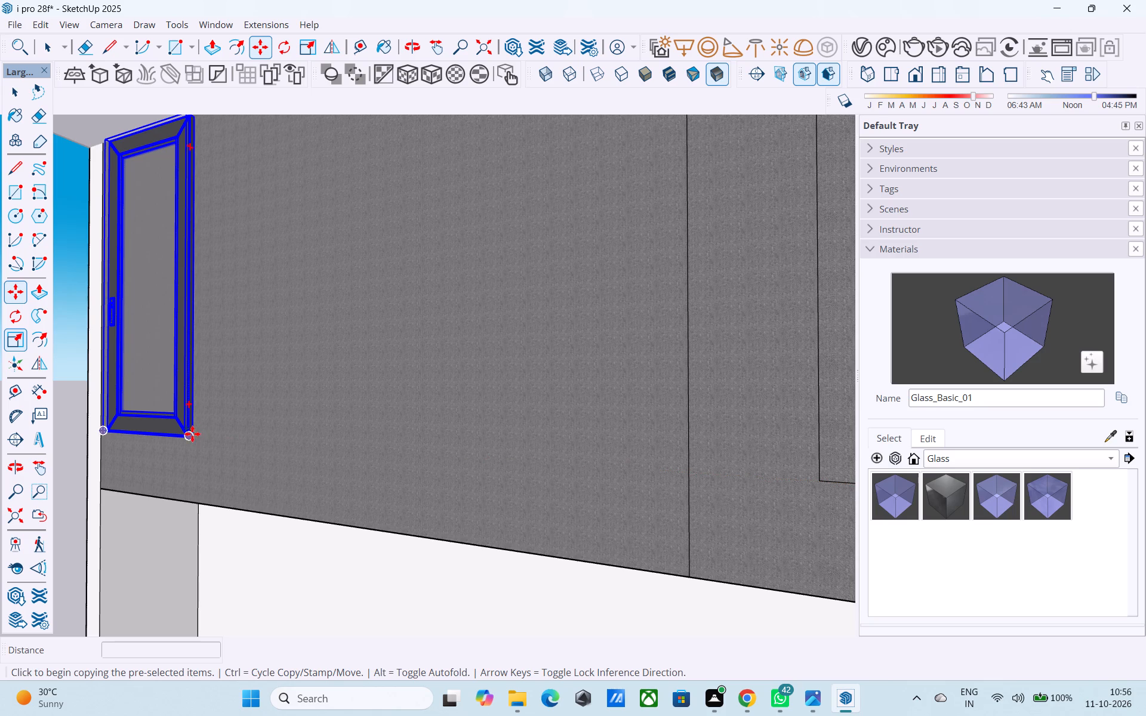
pyautogui.moveTo(211, 423); pyautogui.dragTo(405, 308, button='middle')
pyautogui.scroll(-5, 408, 309)
pyautogui.scroll(7, 179, 387)
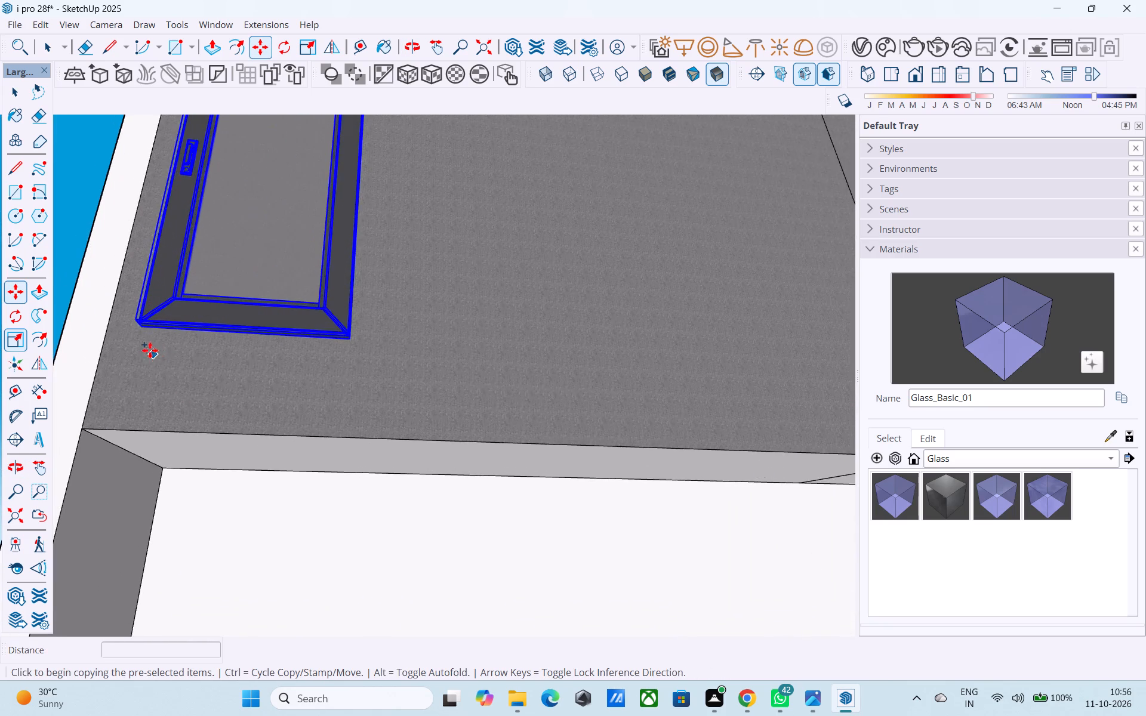
pyautogui.scroll(4, 150, 350)
pyautogui.click(141, 324)
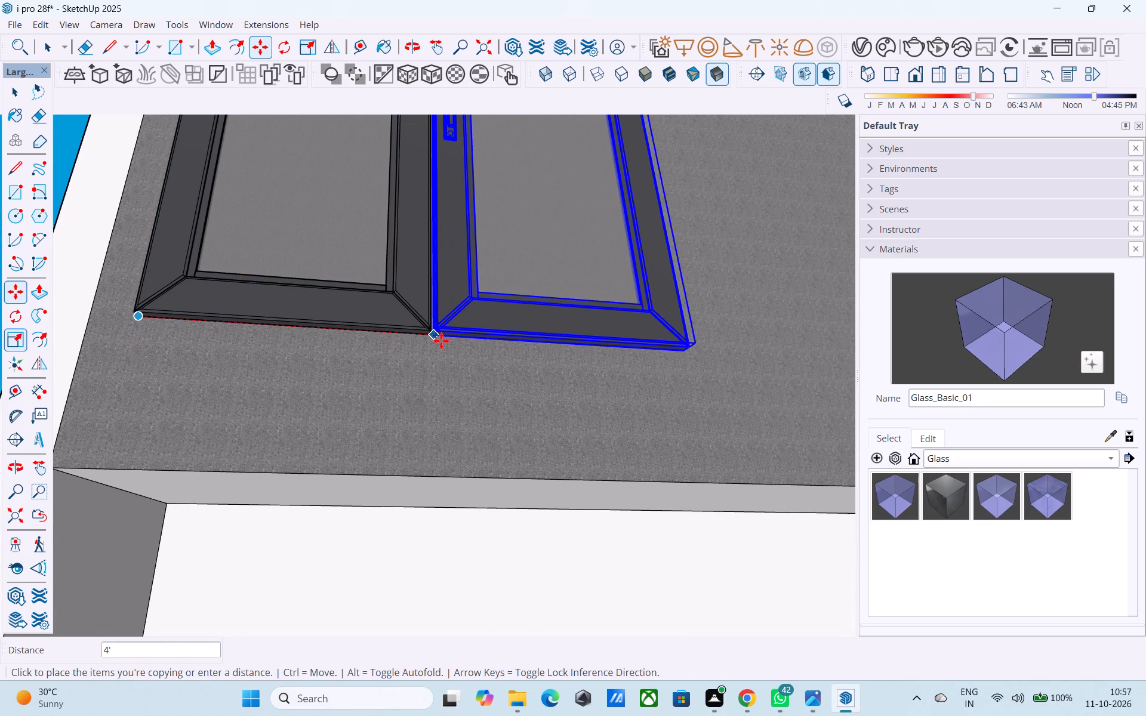
pyautogui.click(441, 341)
pyautogui.scroll(-15, 399, 359)
pyautogui.press('space')
pyautogui.click(233, 345)
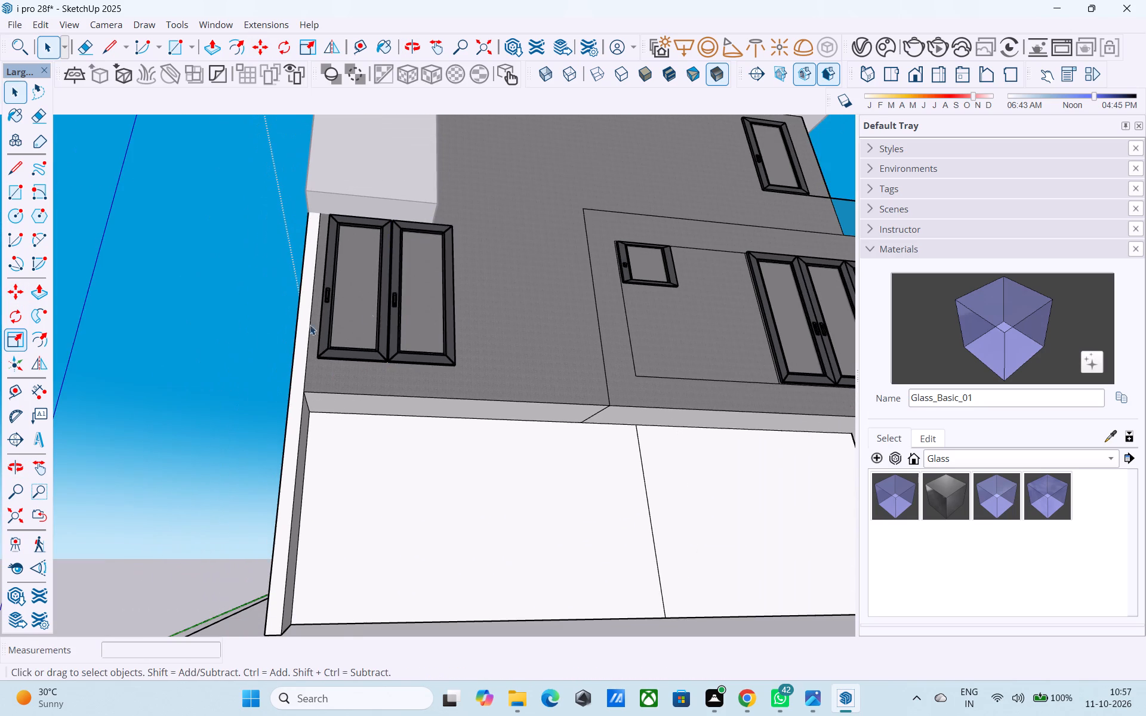
# Erase the outer and inner rectangular outline edges around the small window and three-panel window on the side wall.
pyautogui.moveTo(433, 281); pyautogui.dragTo(409, 396, button='middle')
pyautogui.scroll(-9, 401, 396)
pyautogui.moveTo(474, 396); pyautogui.dragTo(48, 445, button='middle')
pyautogui.moveTo(443, 422); pyautogui.dragTo(483, 411, button='middle')
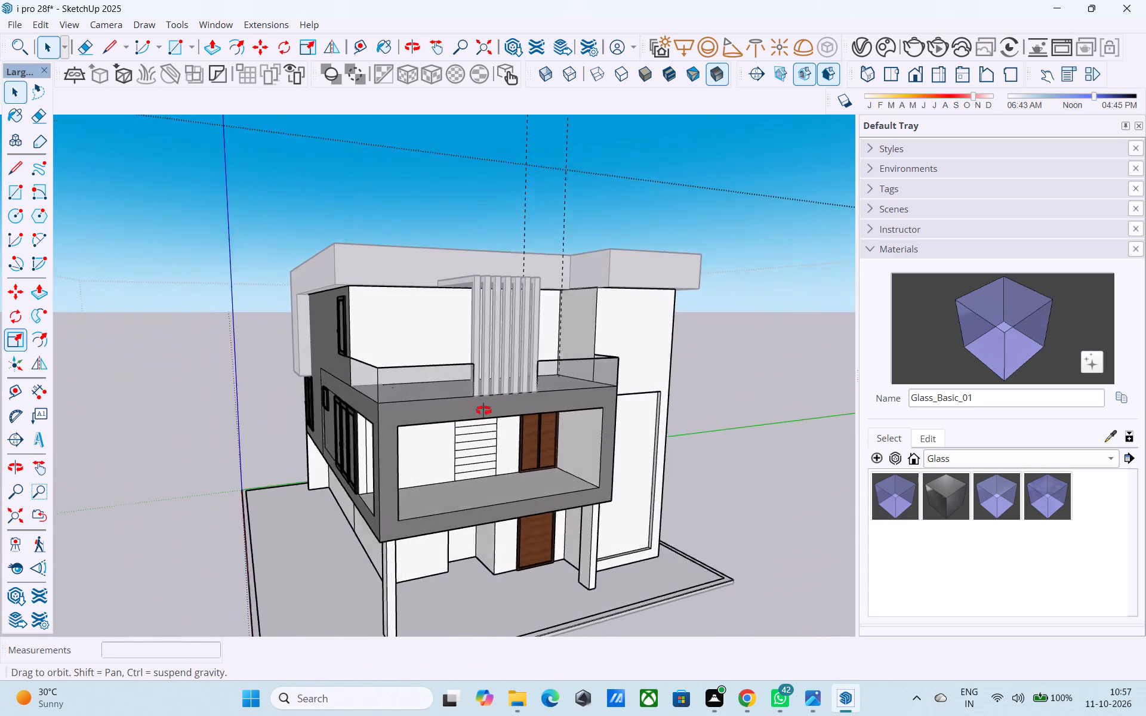
pyautogui.moveTo(483, 411); pyautogui.dragTo(555, 399, button='middle')
pyautogui.moveTo(288, 396); pyautogui.dragTo(402, 395, button='middle')
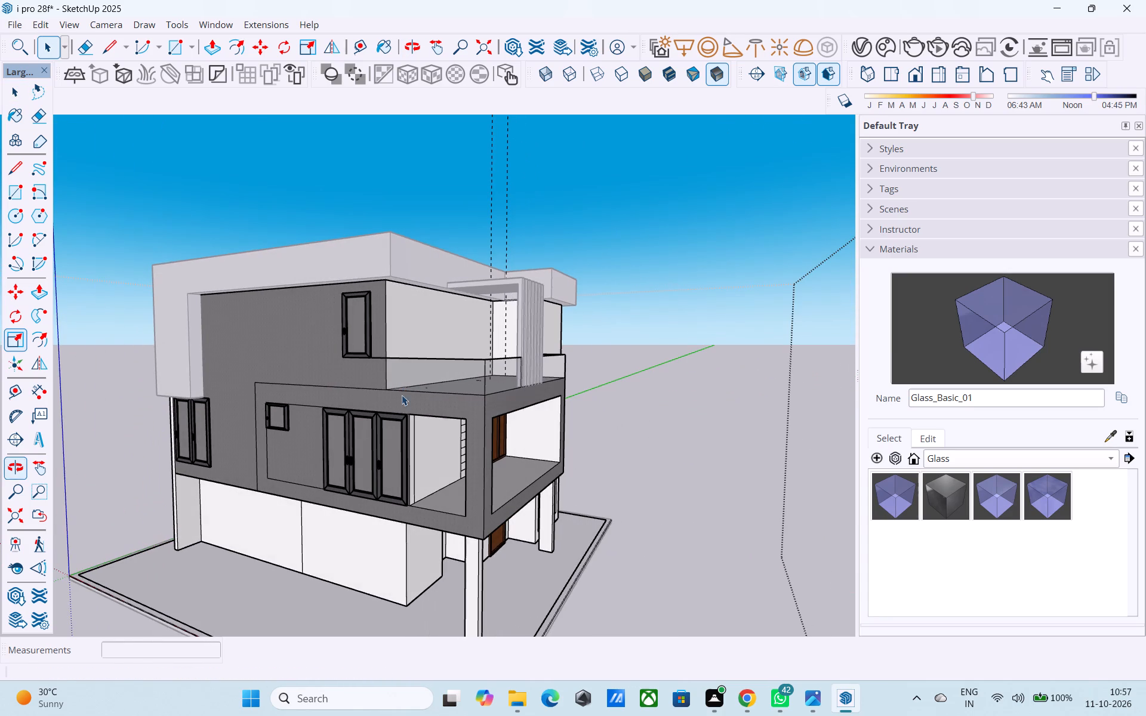
pyautogui.press('e')
pyautogui.moveTo(322, 392); pyautogui.dragTo(317, 379)
pyautogui.moveTo(291, 455); pyautogui.dragTo(229, 461)
pyautogui.moveTo(258, 392); pyautogui.dragTo(248, 391)
pyautogui.moveTo(292, 476); pyautogui.dragTo(274, 489)
pyautogui.moveTo(260, 482); pyautogui.dragTo(242, 478)
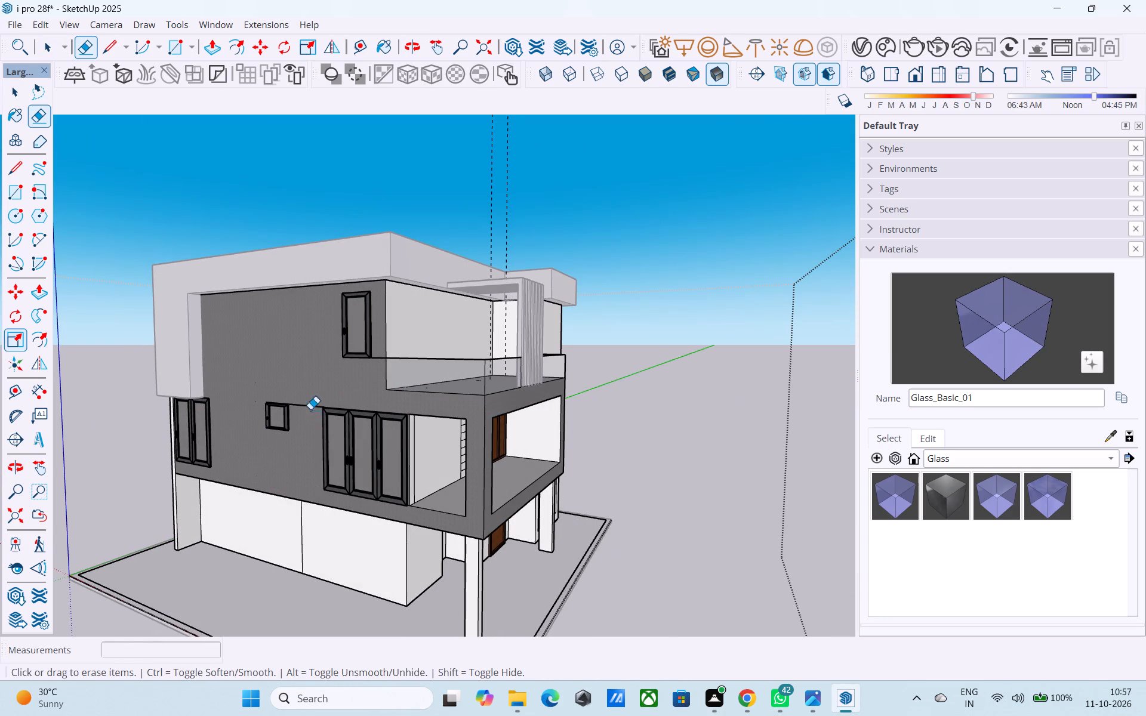
pyautogui.moveTo(302, 403); pyautogui.dragTo(312, 427)
pyautogui.moveTo(310, 429); pyautogui.dragTo(414, 410, button='middle')
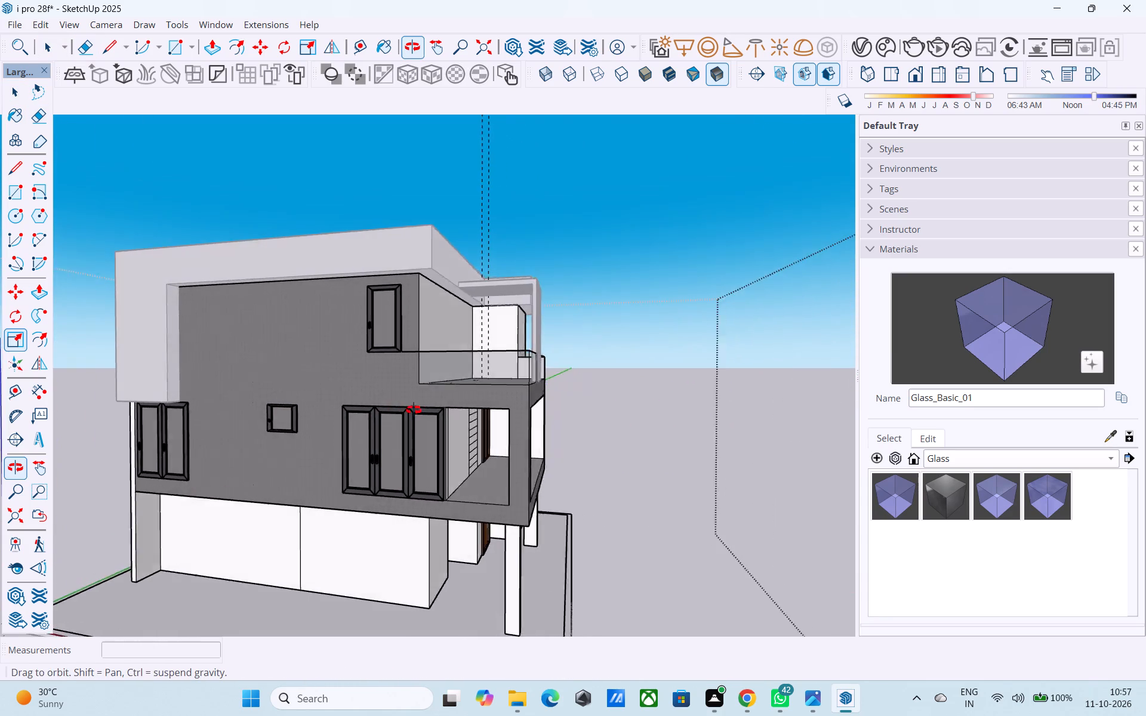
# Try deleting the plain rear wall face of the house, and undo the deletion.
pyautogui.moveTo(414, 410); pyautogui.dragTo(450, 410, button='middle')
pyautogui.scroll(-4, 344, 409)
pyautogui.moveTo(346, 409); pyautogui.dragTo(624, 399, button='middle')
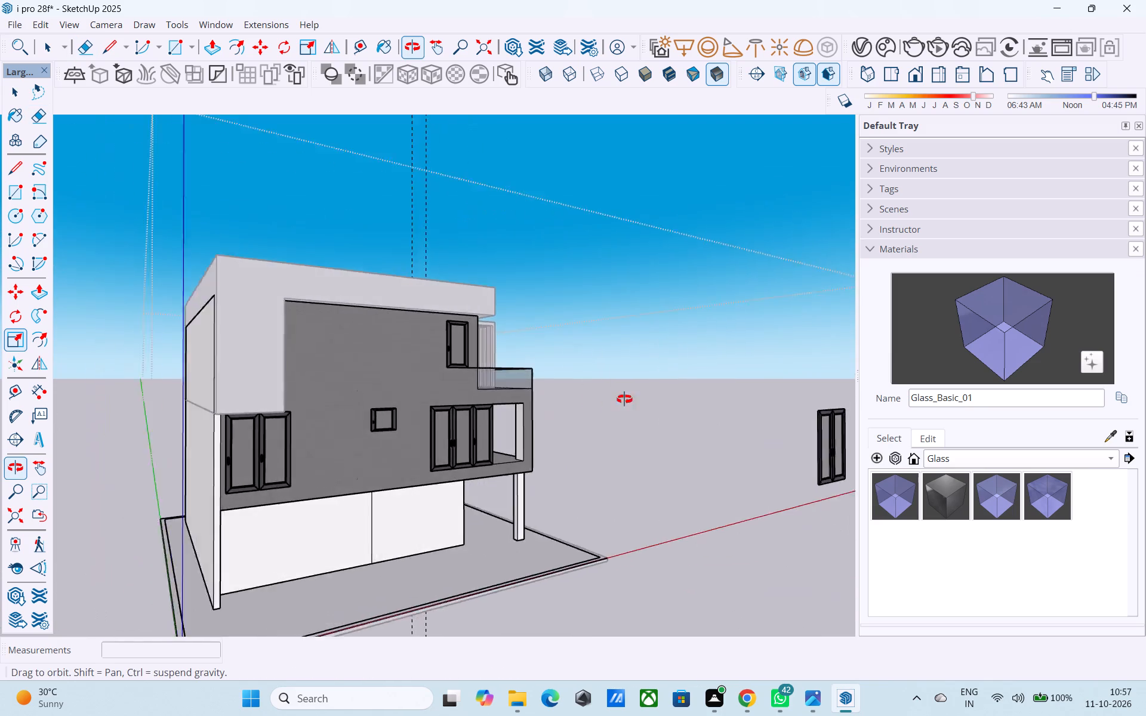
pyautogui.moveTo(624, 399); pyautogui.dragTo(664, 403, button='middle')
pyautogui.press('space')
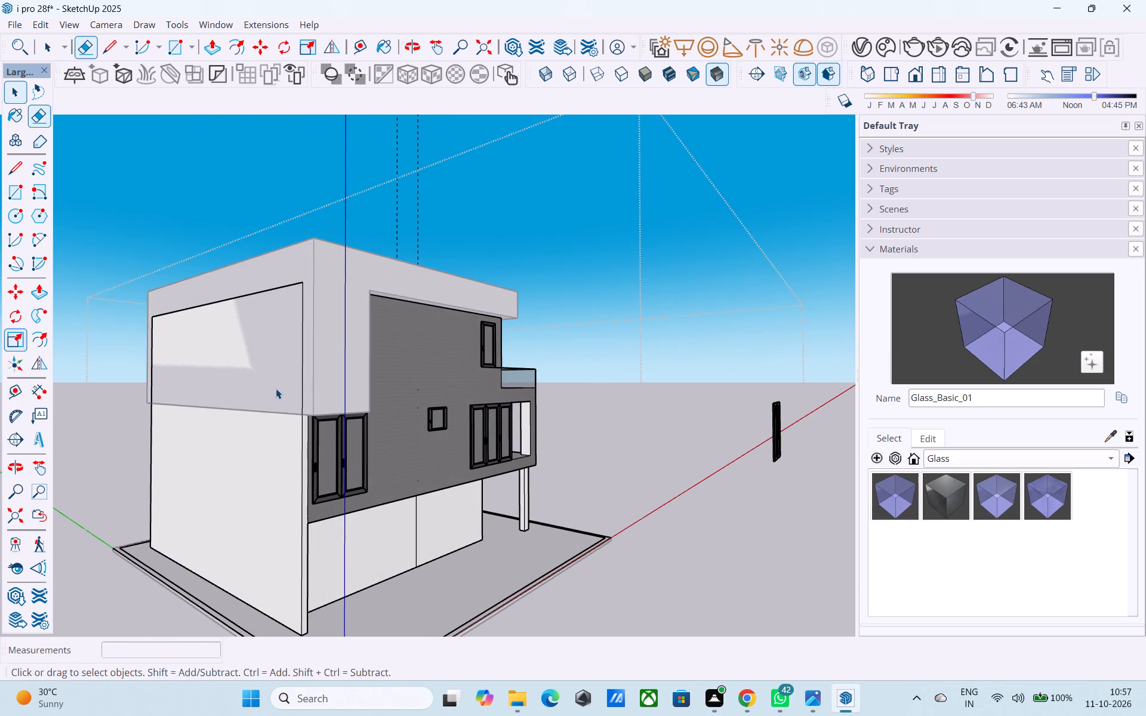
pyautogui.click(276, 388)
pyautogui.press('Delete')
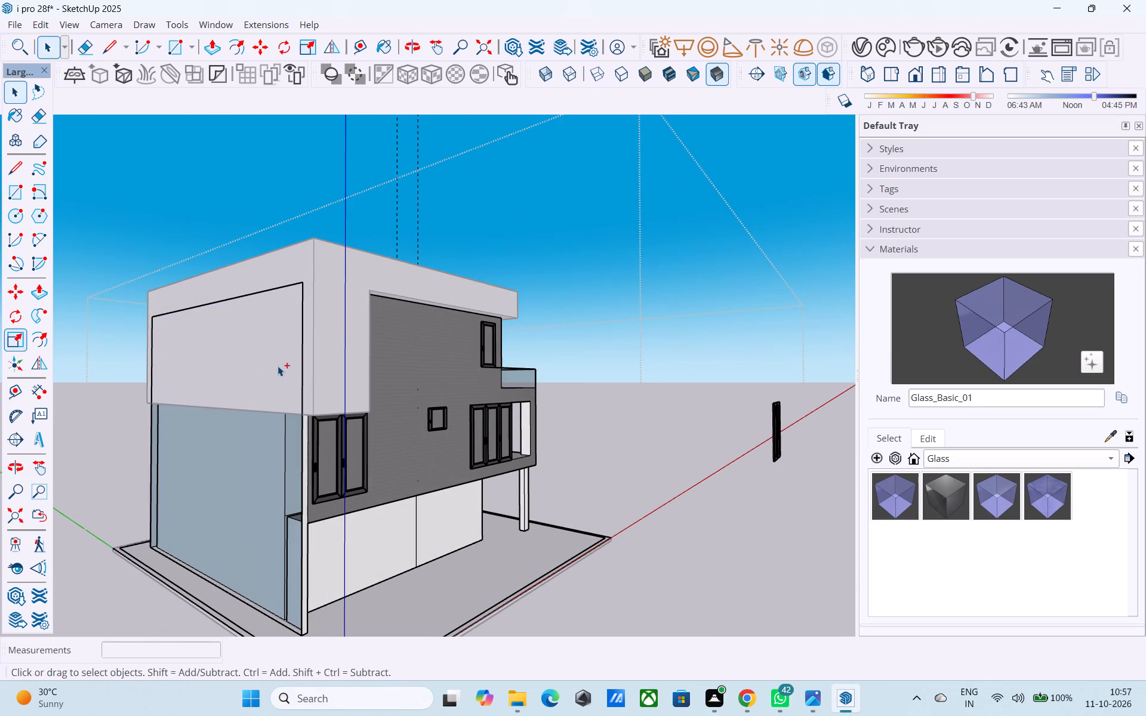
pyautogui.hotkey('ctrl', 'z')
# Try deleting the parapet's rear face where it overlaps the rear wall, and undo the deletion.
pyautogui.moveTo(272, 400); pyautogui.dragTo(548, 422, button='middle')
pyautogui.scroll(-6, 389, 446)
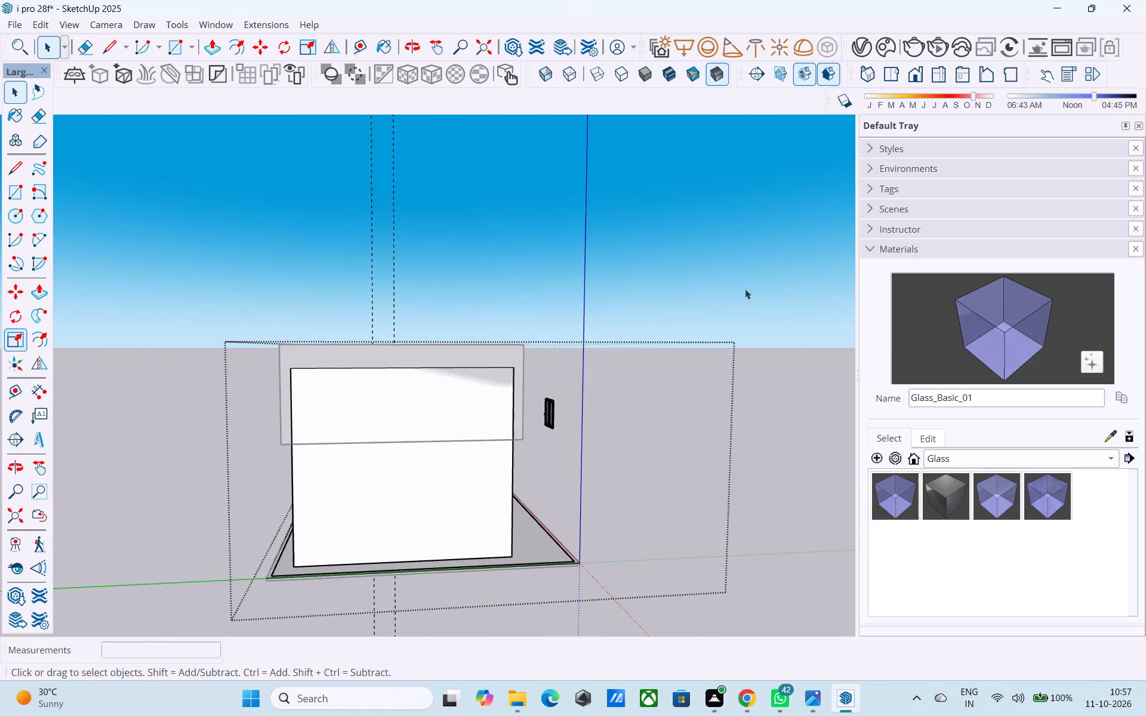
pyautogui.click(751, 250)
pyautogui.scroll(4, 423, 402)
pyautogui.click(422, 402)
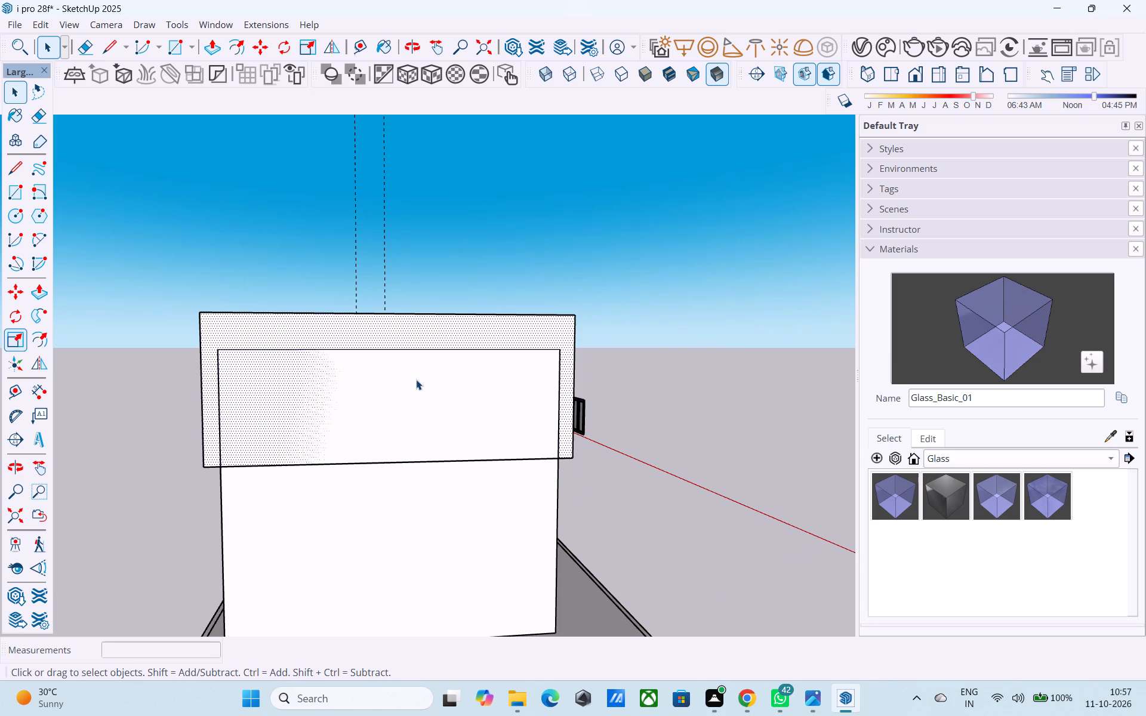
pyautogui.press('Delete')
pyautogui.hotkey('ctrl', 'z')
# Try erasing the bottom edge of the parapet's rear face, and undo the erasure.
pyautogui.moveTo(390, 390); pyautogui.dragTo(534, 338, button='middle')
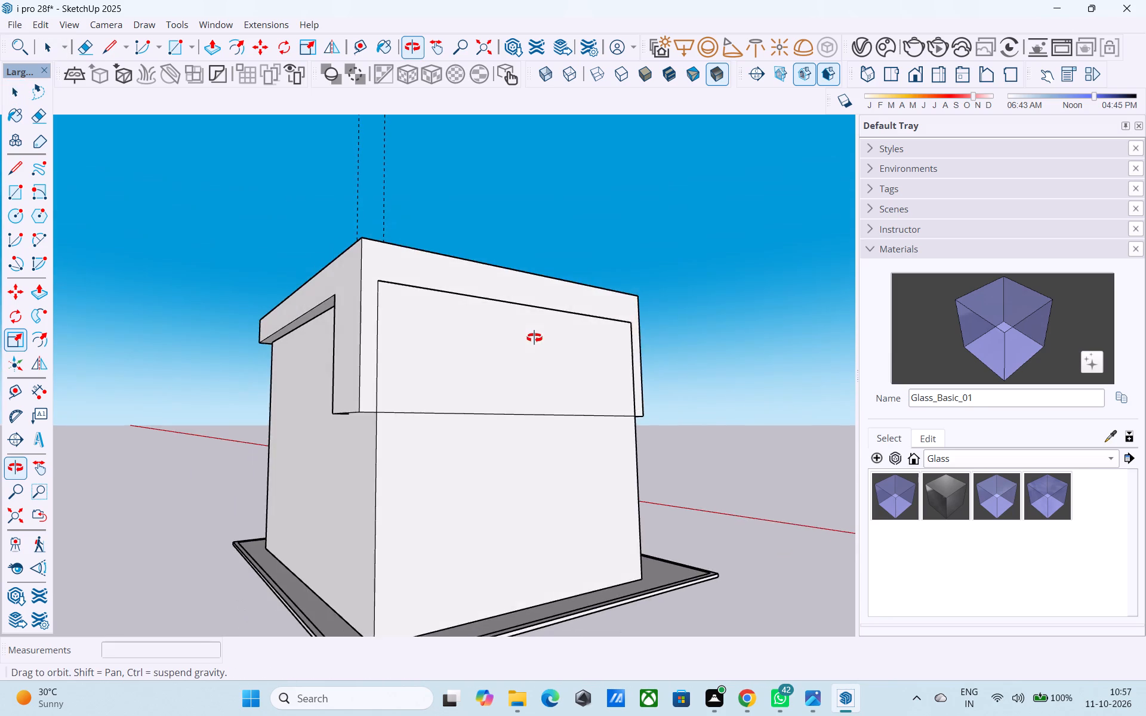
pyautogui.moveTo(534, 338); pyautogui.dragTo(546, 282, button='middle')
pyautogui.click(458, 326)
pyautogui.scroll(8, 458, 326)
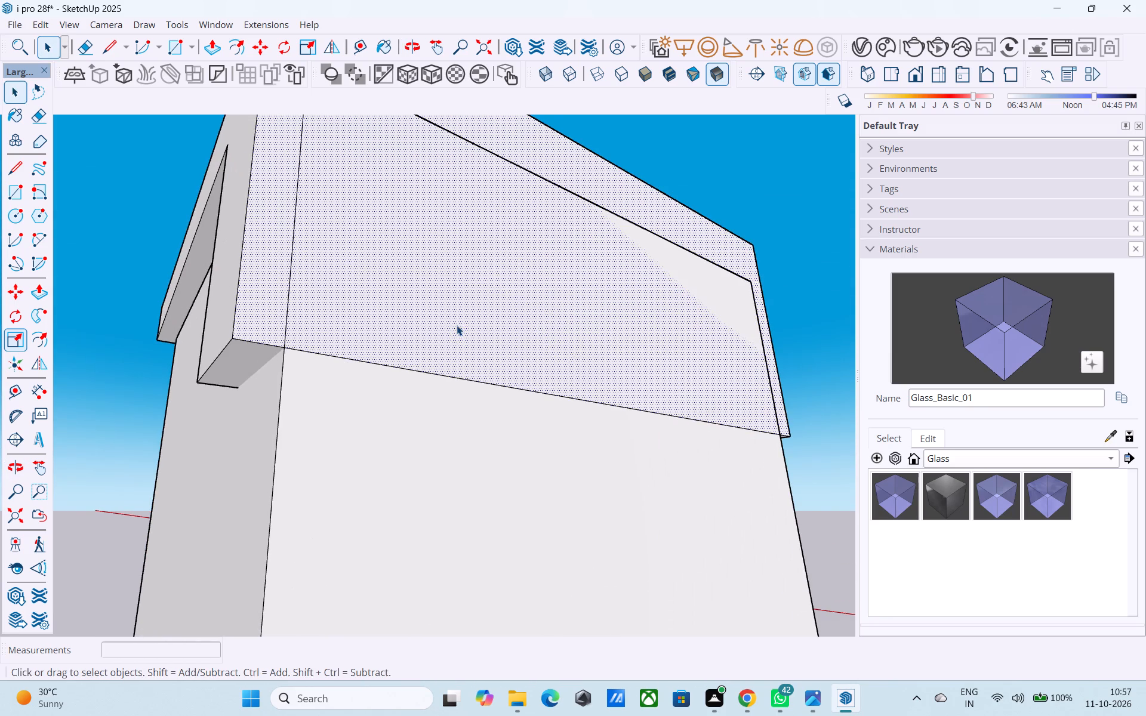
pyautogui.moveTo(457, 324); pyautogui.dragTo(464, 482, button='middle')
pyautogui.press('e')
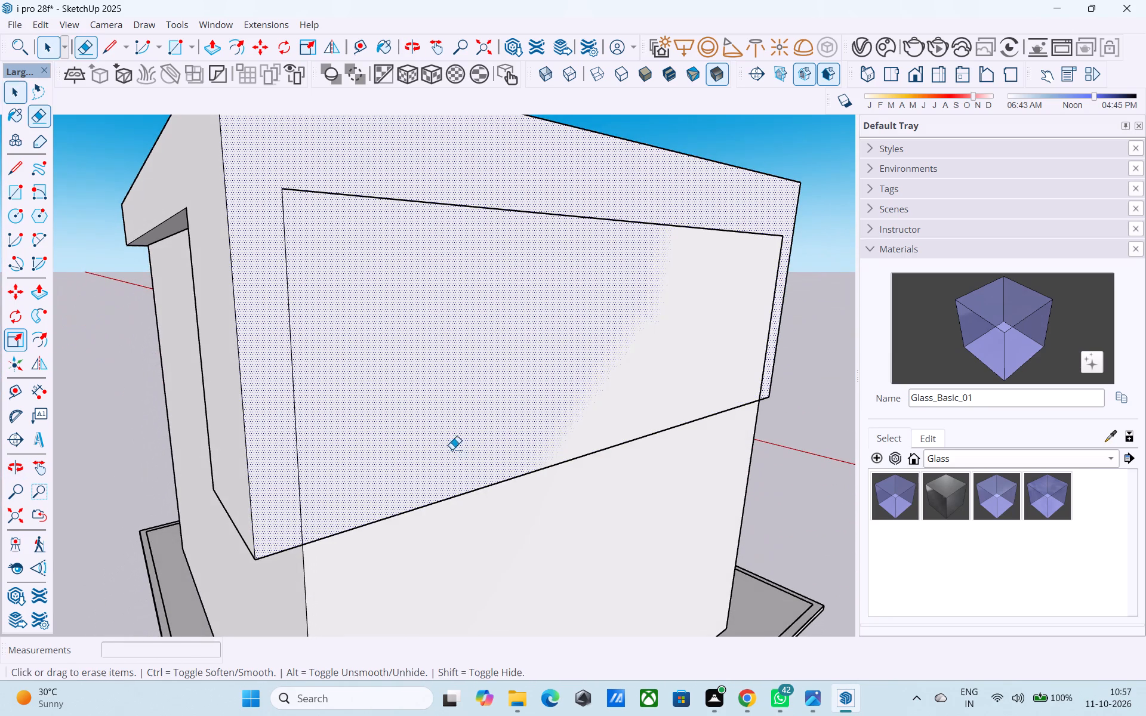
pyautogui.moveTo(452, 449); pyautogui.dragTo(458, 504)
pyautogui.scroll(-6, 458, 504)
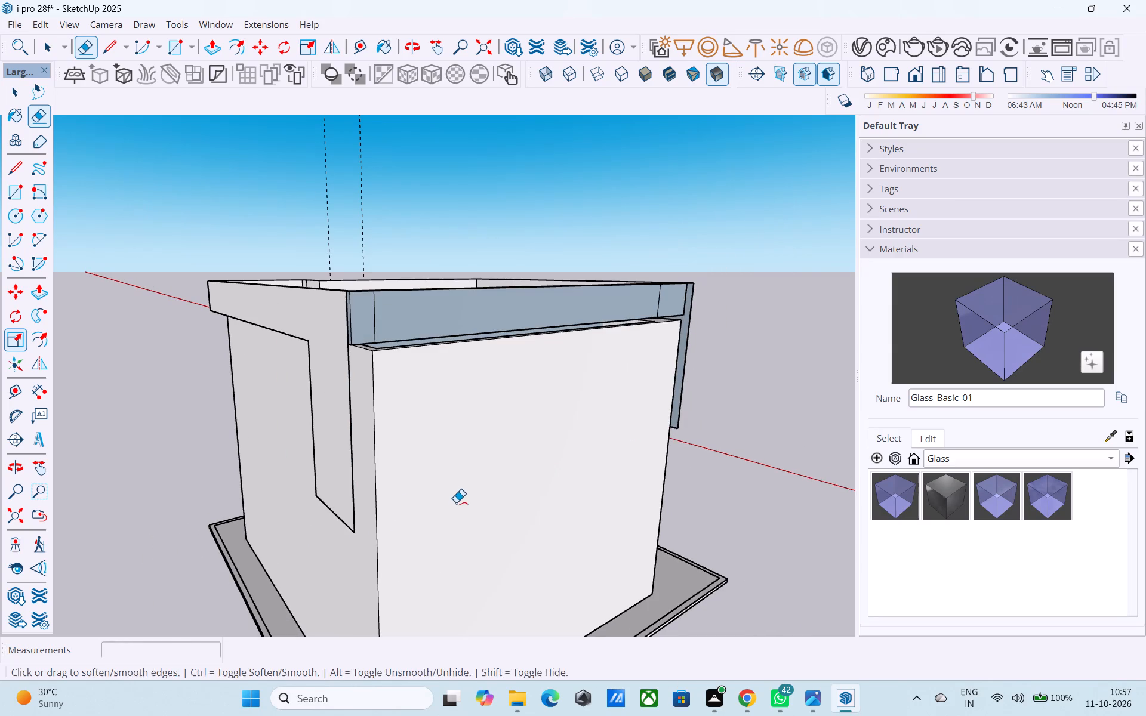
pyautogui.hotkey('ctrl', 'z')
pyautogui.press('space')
# Draw a rectangle over the rear wall's overlap with the parapet face, about 14' 6" by 42' 11", and erase the horizontal edge beneath it.
pyautogui.moveTo(452, 497); pyautogui.dragTo(445, 488, button='middle')
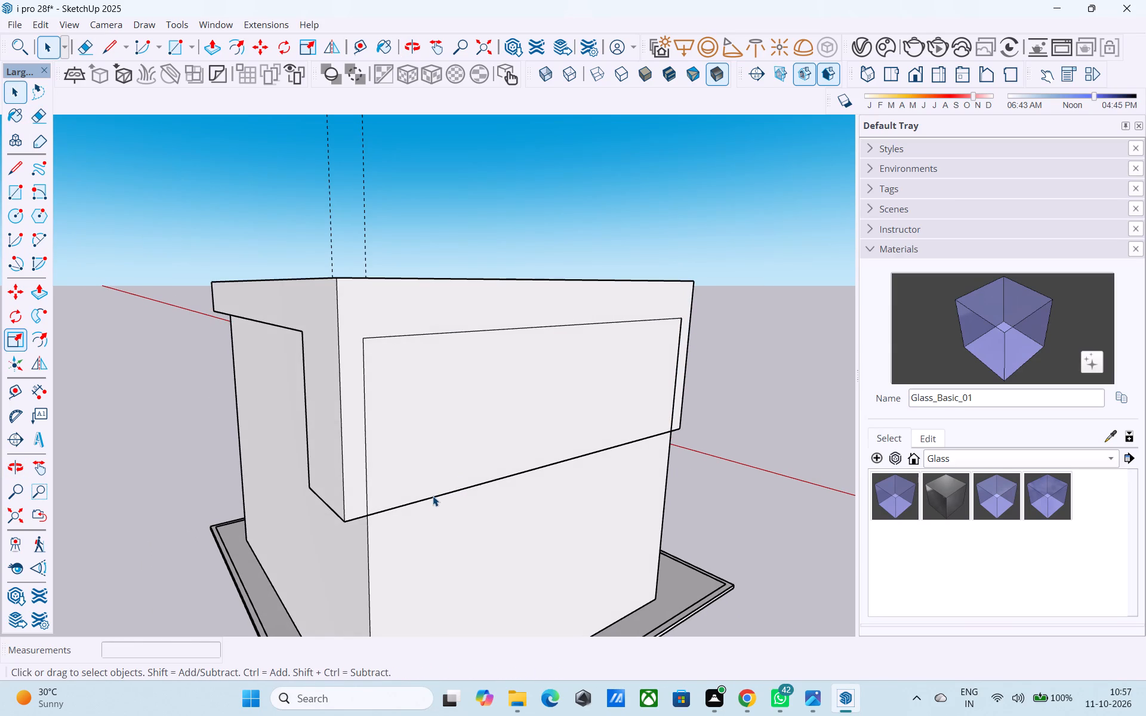
pyautogui.press('r')
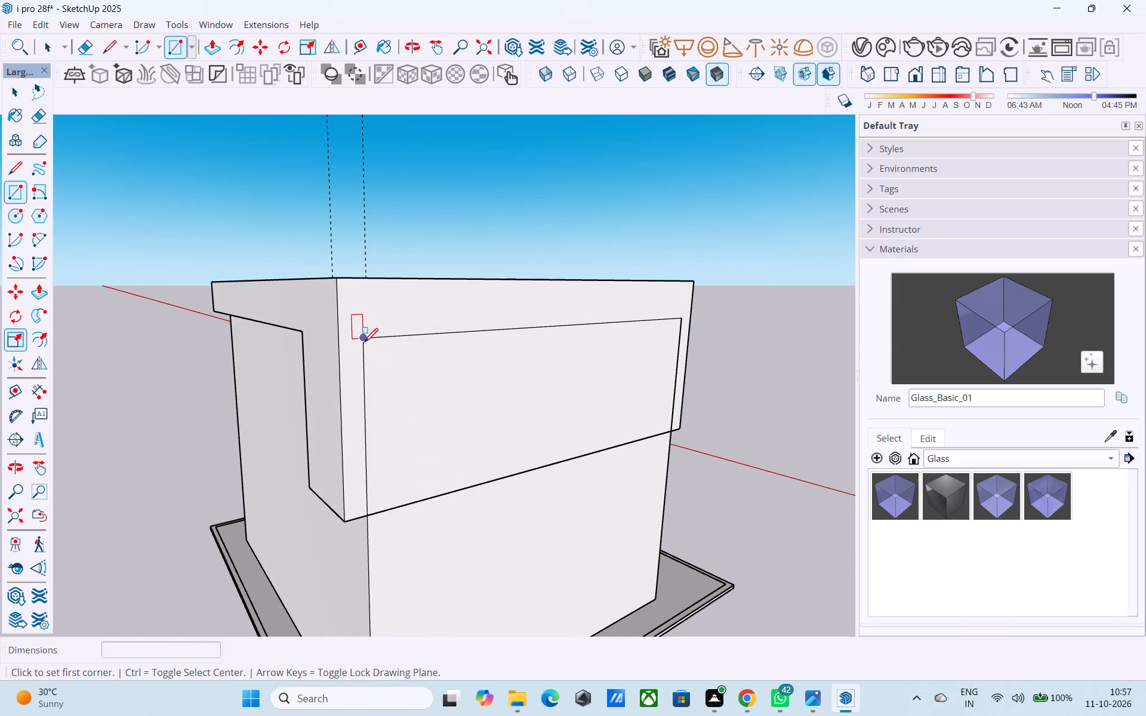
pyautogui.click(364, 344)
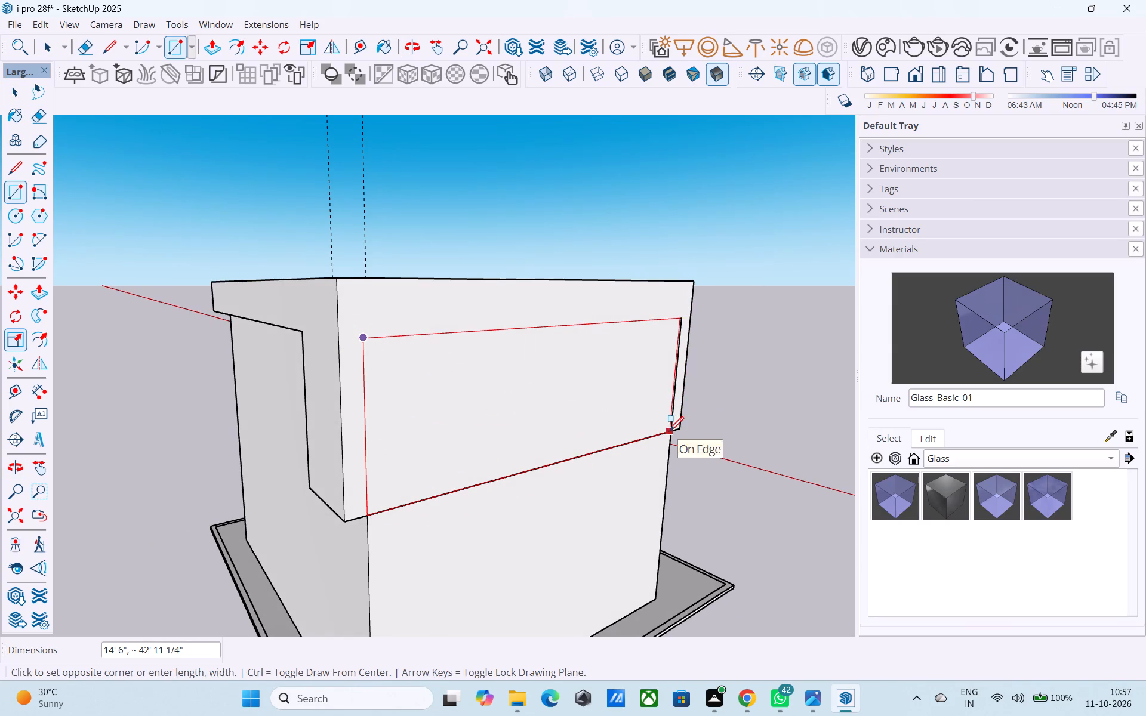
pyautogui.moveTo(676, 434); pyautogui.dragTo(488, 374, button='middle')
pyautogui.click(728, 458)
pyautogui.press('space')
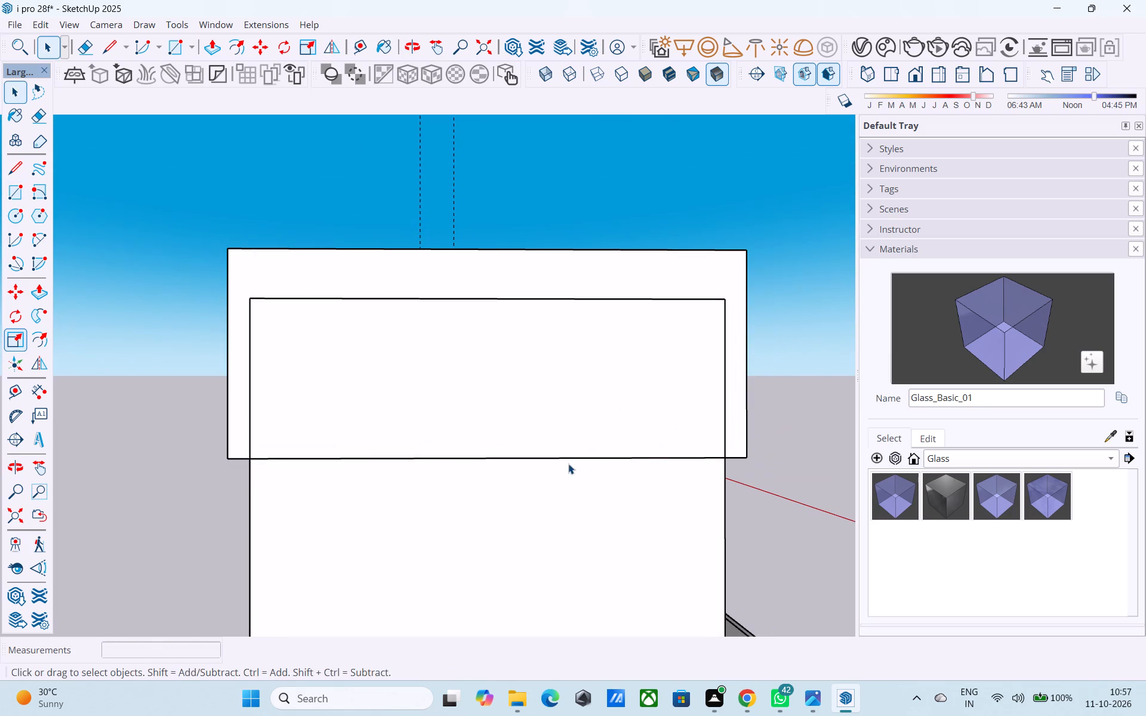
pyautogui.press('e')
pyautogui.moveTo(567, 462); pyautogui.dragTo(571, 474)
pyautogui.moveTo(566, 453); pyautogui.dragTo(571, 470)
# Examine the cleaned-up rear wall, parapet legs and remaining facades from all sides of the house.
pyautogui.scroll(1, 570, 462)
pyautogui.moveTo(570, 462); pyautogui.dragTo(391, 482, button='middle')
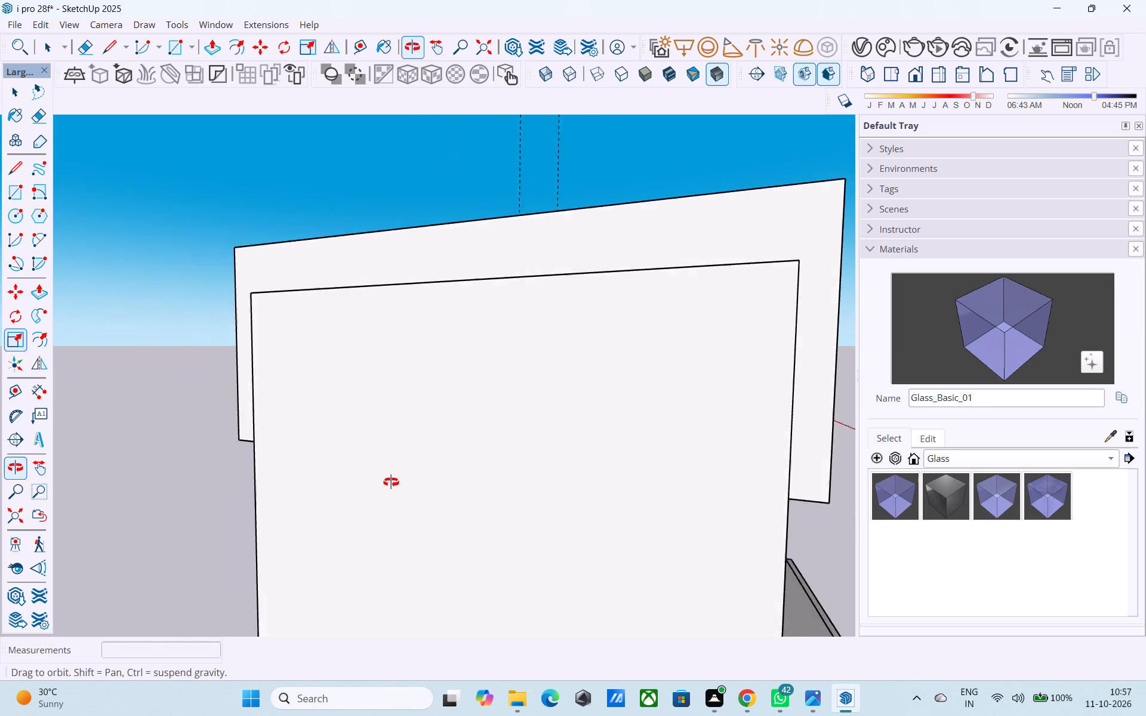
pyautogui.moveTo(391, 482); pyautogui.dragTo(370, 476, button='middle')
pyautogui.moveTo(270, 400); pyautogui.dragTo(647, 493, button='middle')
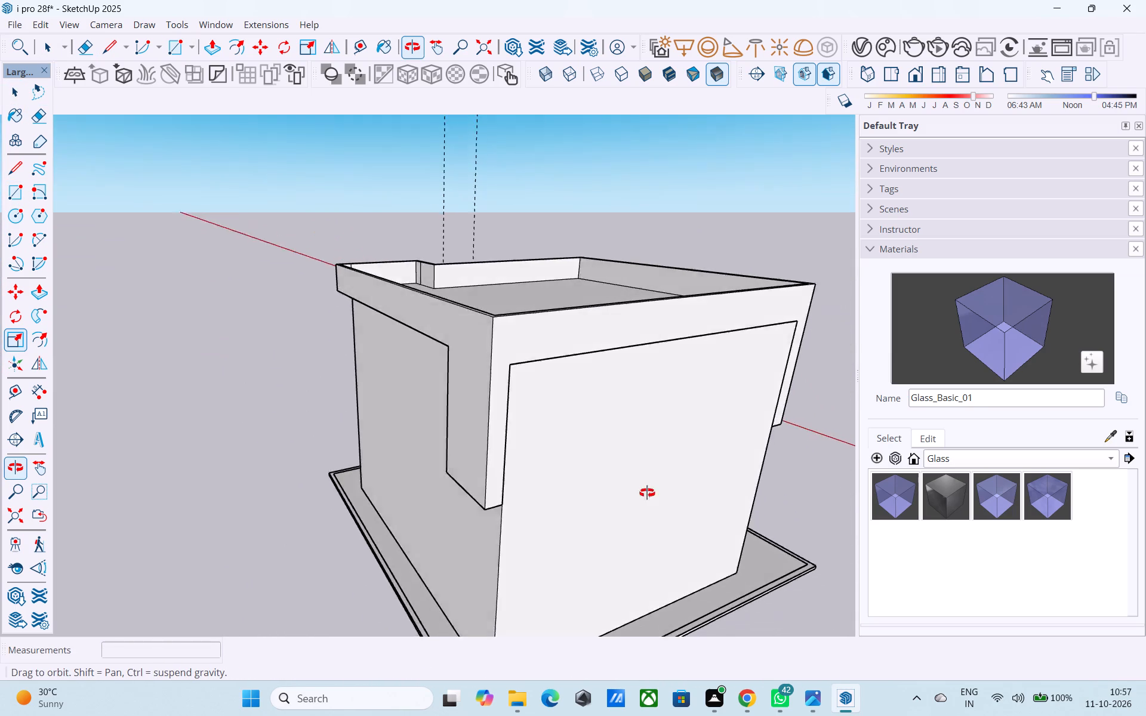
pyautogui.moveTo(647, 493); pyautogui.dragTo(717, 470, button='middle')
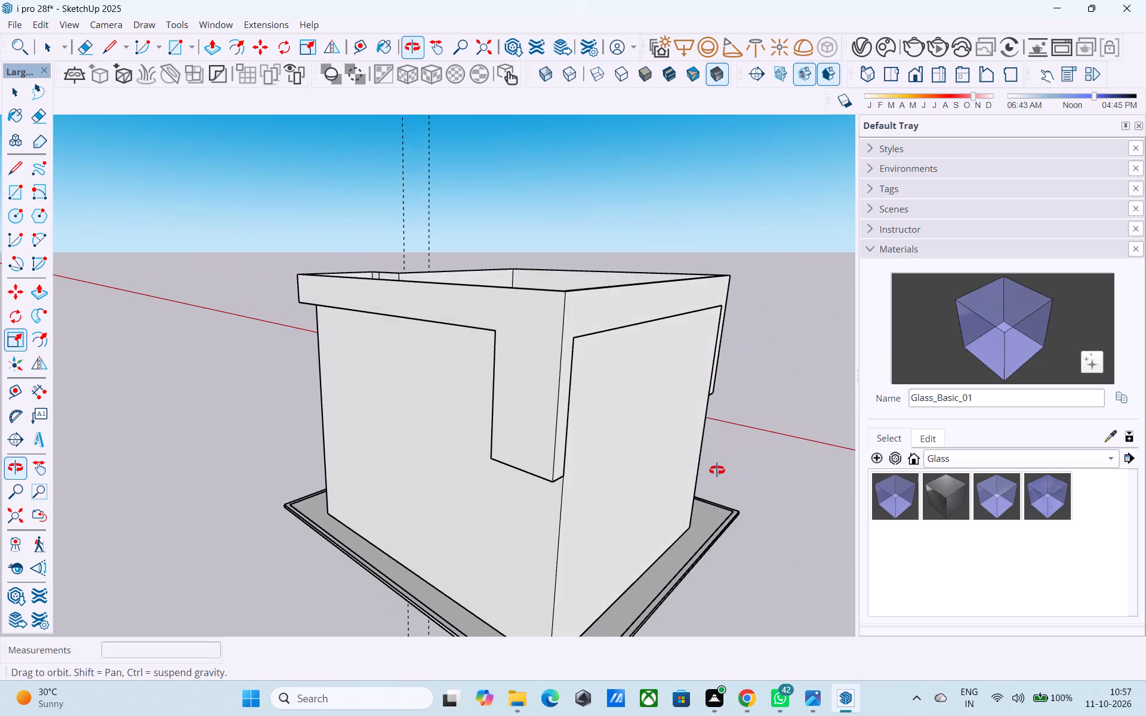
pyautogui.moveTo(717, 470); pyautogui.dragTo(307, 473, button='middle')
pyautogui.scroll(-8, 283, 452)
pyautogui.moveTo(555, 474); pyautogui.dragTo(379, 425, button='middle')
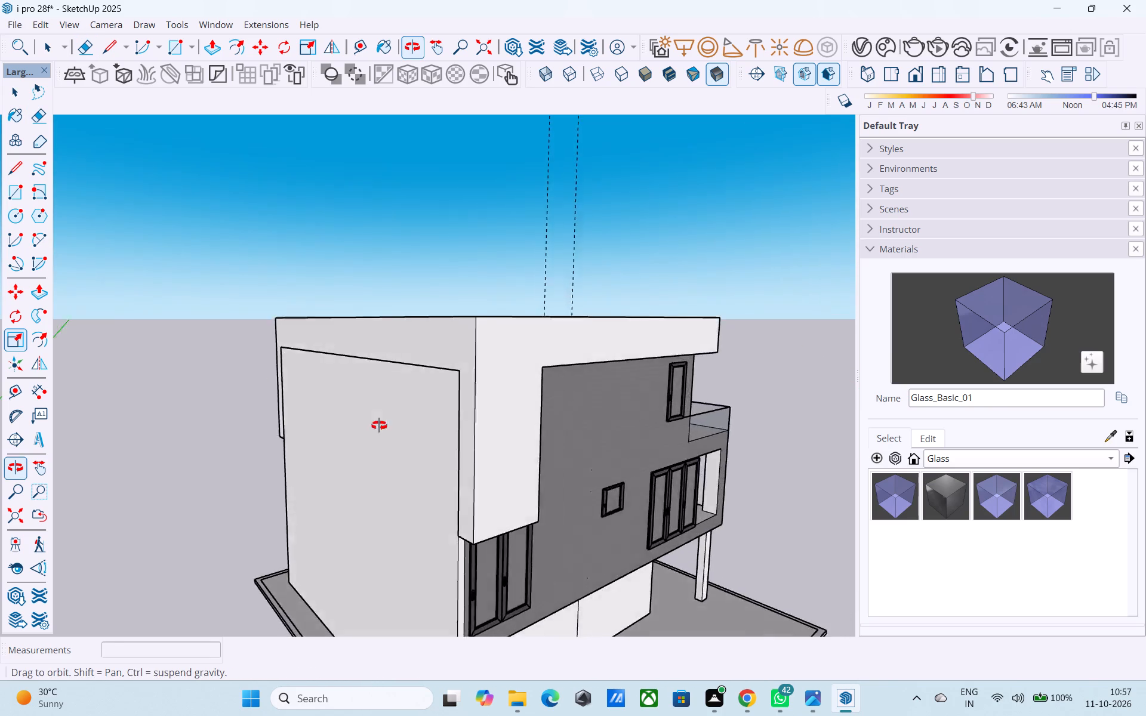
pyautogui.moveTo(379, 425); pyautogui.dragTo(298, 425, button='middle')
pyautogui.scroll(-3, 289, 428)
pyautogui.moveTo(293, 445); pyautogui.dragTo(721, 468, button='middle')
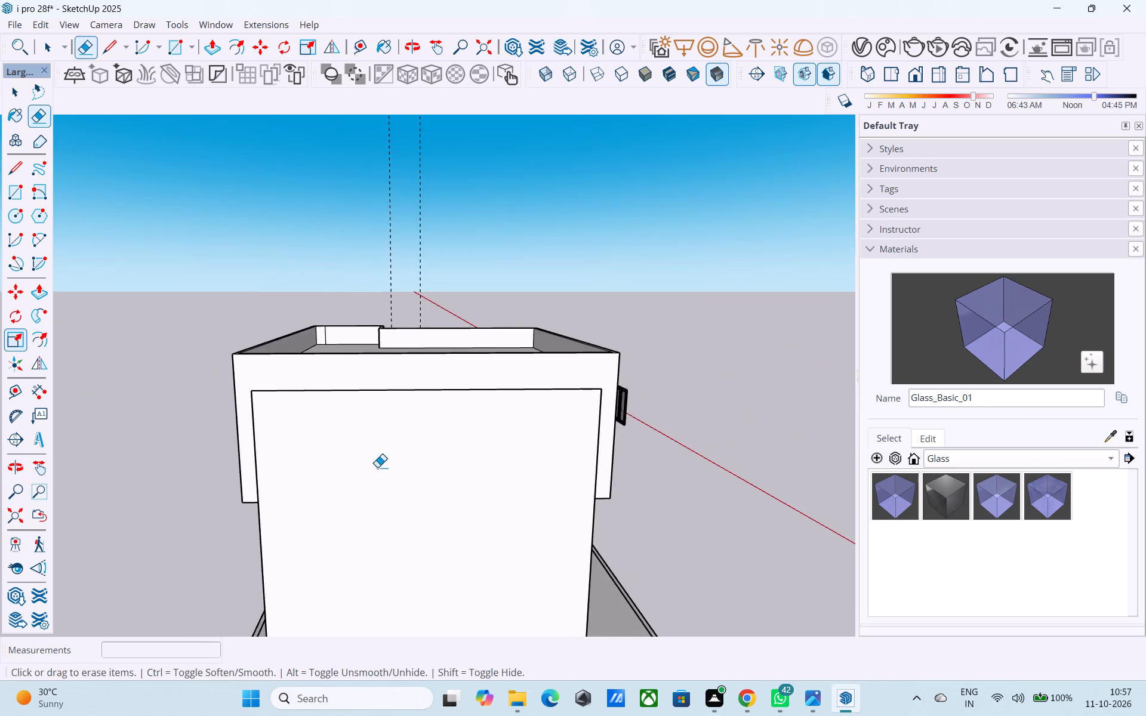
pyautogui.moveTo(383, 467); pyautogui.dragTo(39, 465, button='middle')
pyautogui.moveTo(384, 442); pyautogui.dragTo(59, 445, button='middle')
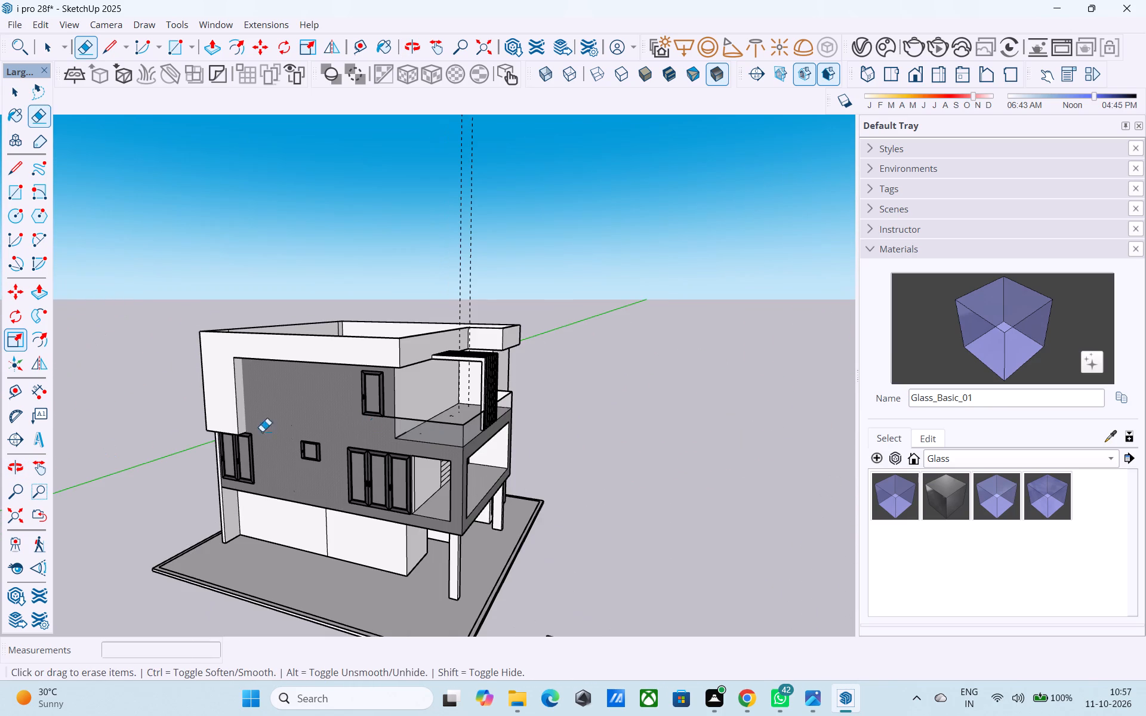
pyautogui.moveTo(372, 428); pyautogui.dragTo(272, 385, button='middle')
pyautogui.press('space')
pyautogui.click(636, 323)
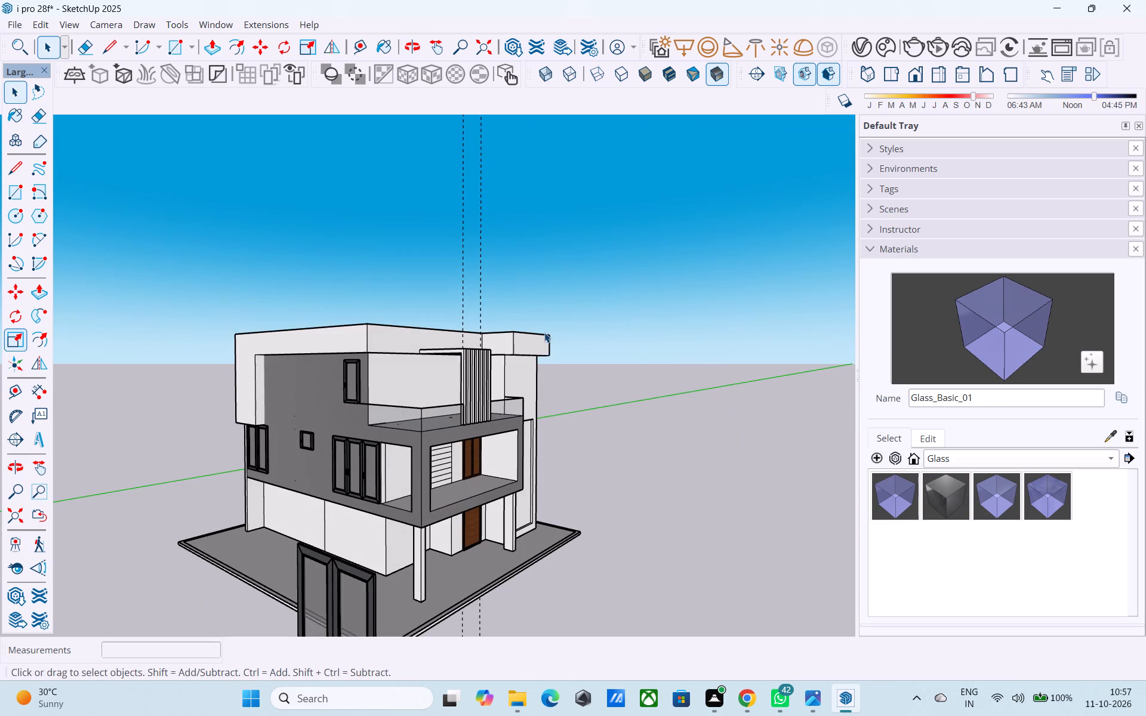
# Copy the upper-storey side window about 13' along the wall toward the rear, above the small square window.
pyautogui.moveTo(408, 421); pyautogui.dragTo(569, 390, button='middle')
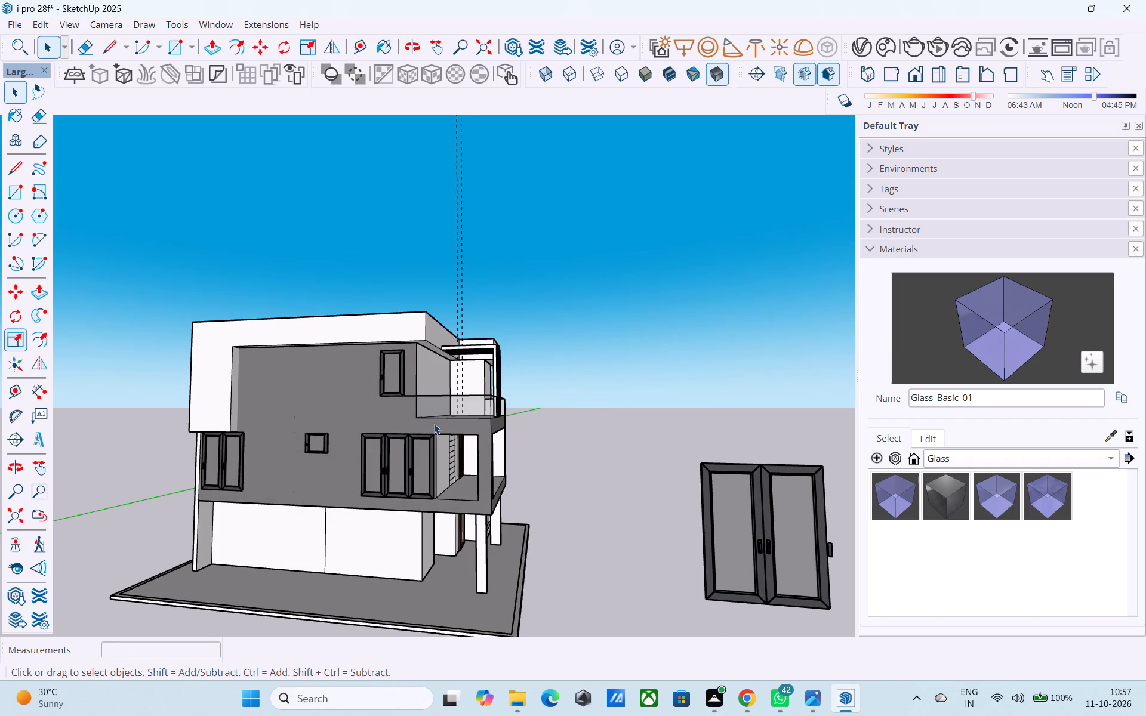
pyautogui.scroll(3, 429, 404)
pyautogui.moveTo(408, 394); pyautogui.dragTo(494, 393, button='middle')
pyautogui.scroll(1, 408, 394)
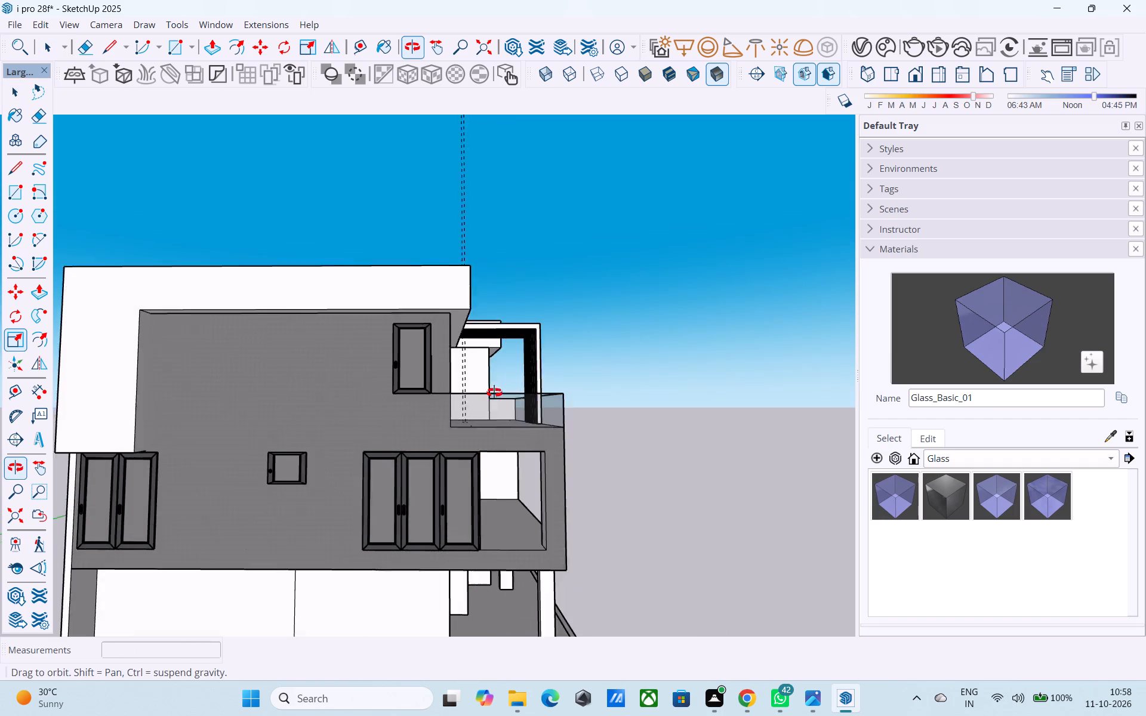
pyautogui.moveTo(494, 393); pyautogui.dragTo(530, 390, button='middle')
pyautogui.scroll(3, 424, 392)
pyautogui.click(424, 386)
pyautogui.doubleClick(424, 386)
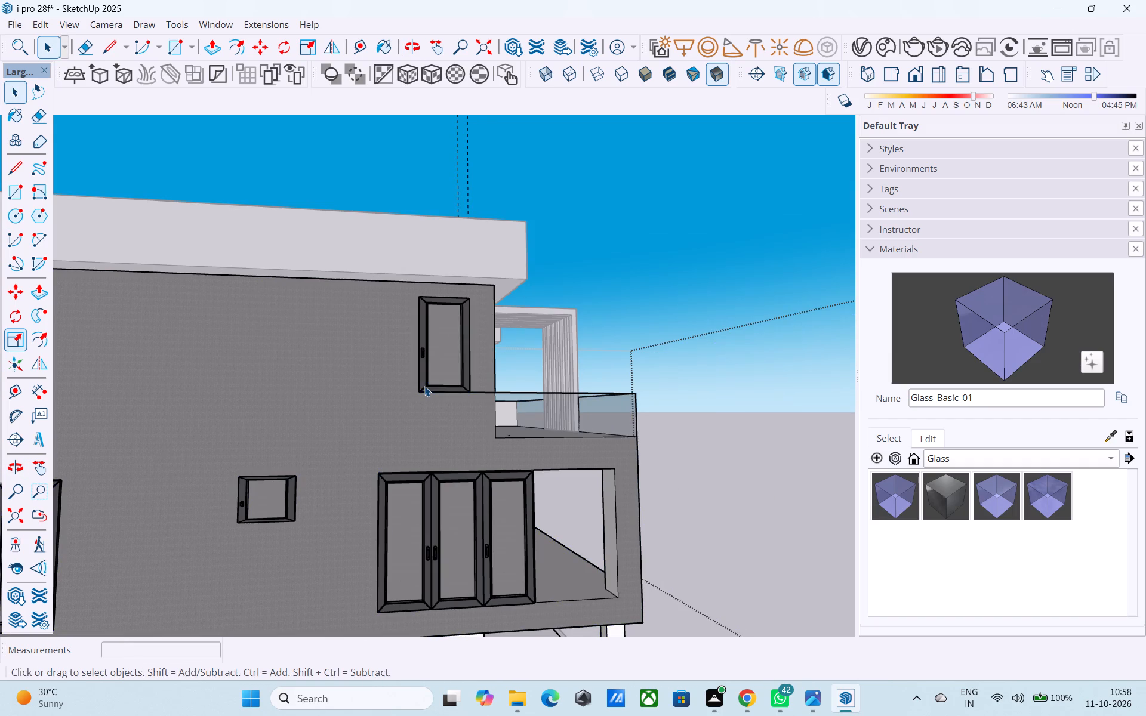
pyautogui.click(418, 382)
pyautogui.press('m')
pyautogui.scroll(1, 422, 391)
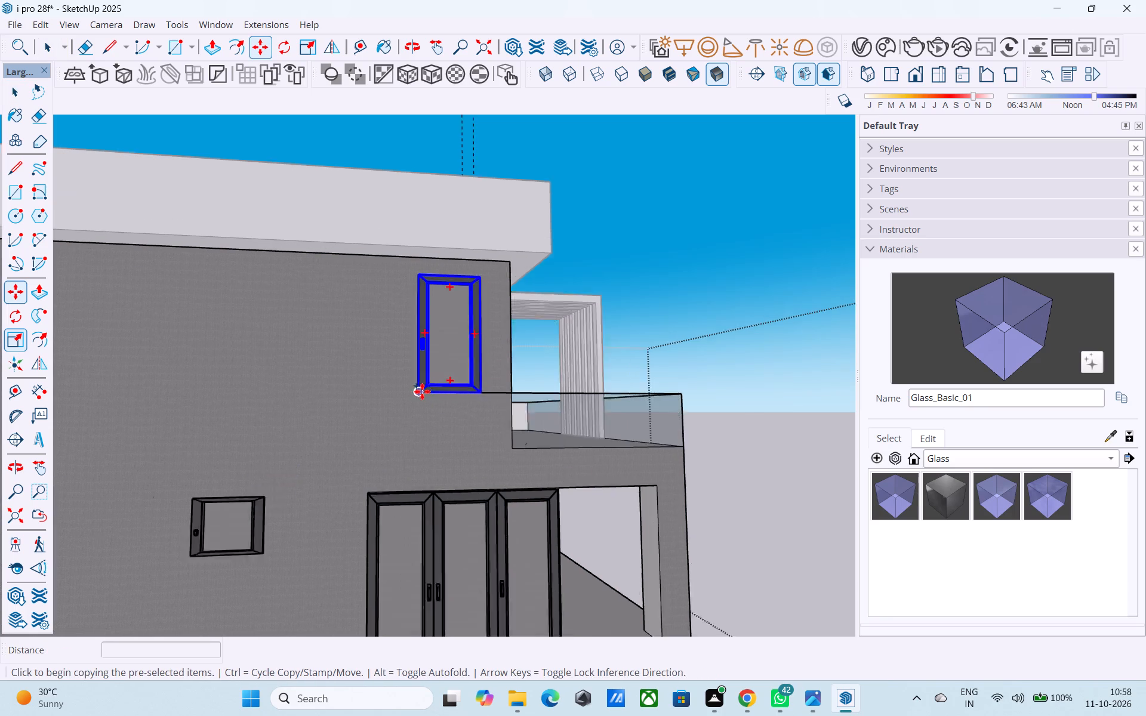
pyautogui.scroll(7, 422, 391)
pyautogui.moveTo(414, 394); pyautogui.dragTo(526, 424, button='middle')
pyautogui.scroll(8, 512, 460)
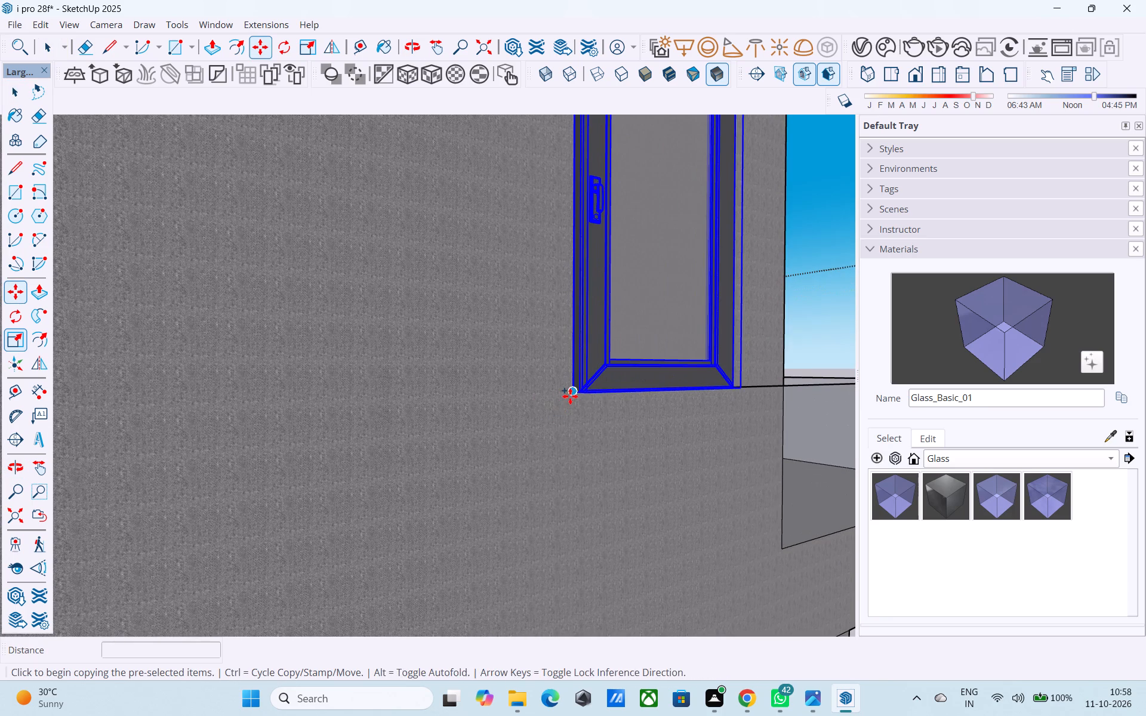
pyautogui.click(570, 396)
pyautogui.scroll(-16, 570, 396)
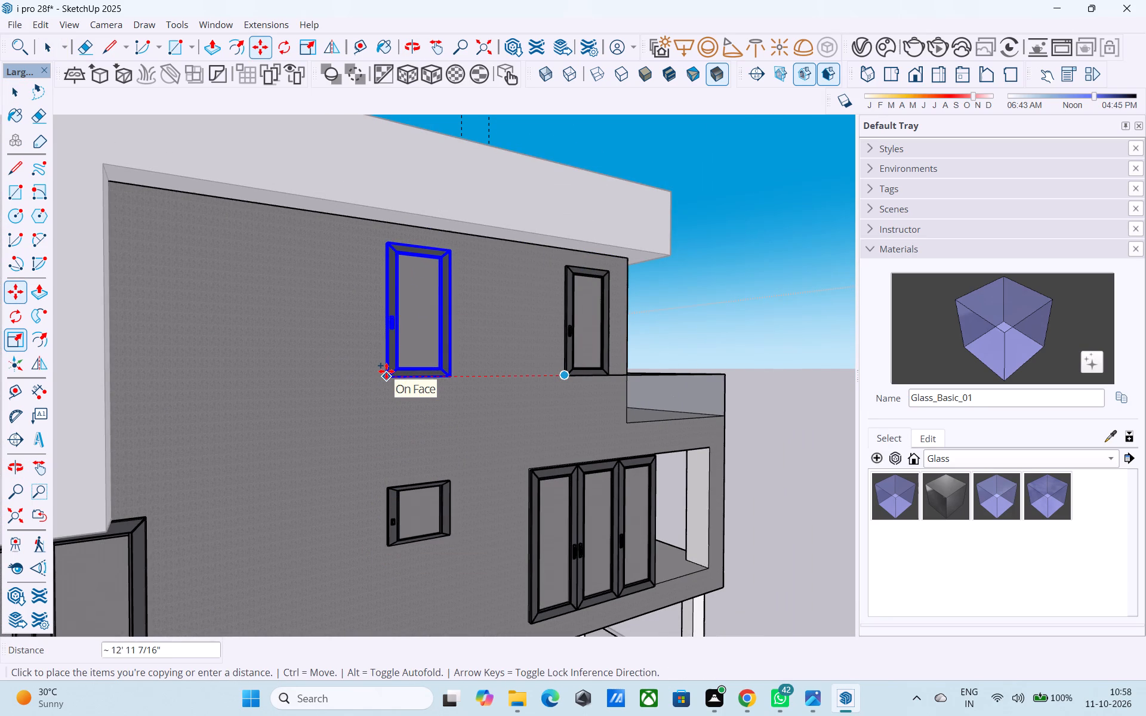
pyautogui.click(386, 371)
# Narrow the copied upper window from its rear-side edge to a width scale of about 0.76.
pyautogui.moveTo(517, 433); pyautogui.dragTo(389, 440, button='middle')
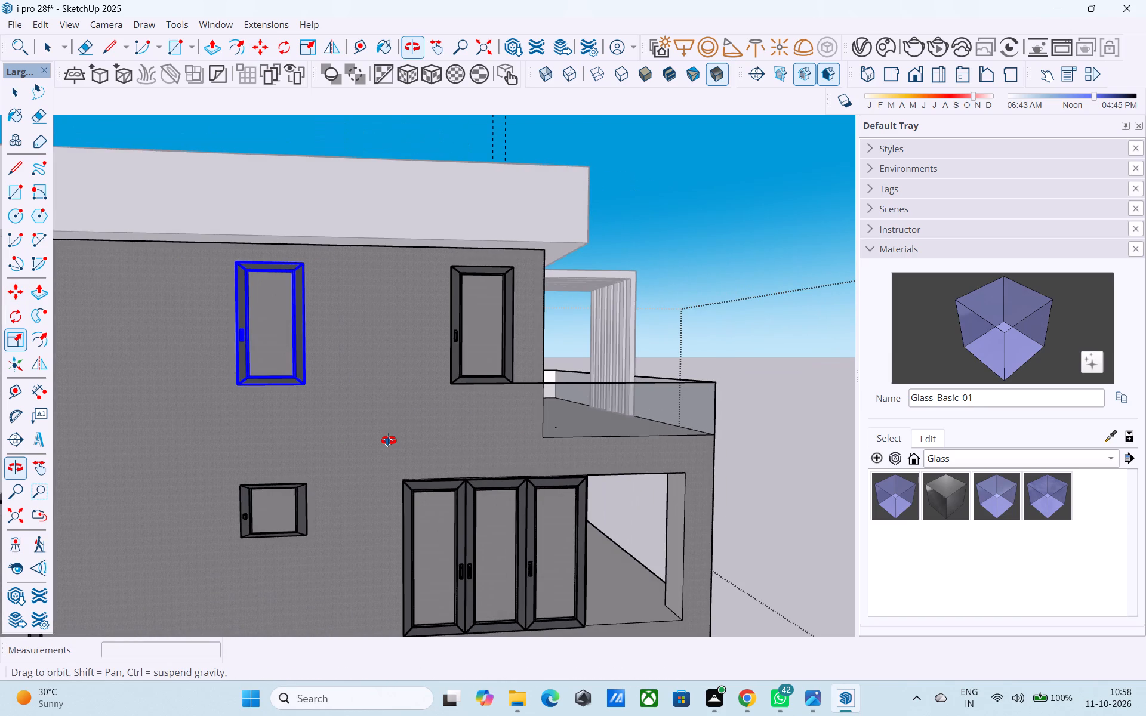
pyautogui.moveTo(389, 440); pyautogui.dragTo(520, 452, button='middle')
pyautogui.moveTo(275, 459); pyautogui.dragTo(571, 486, button='middle')
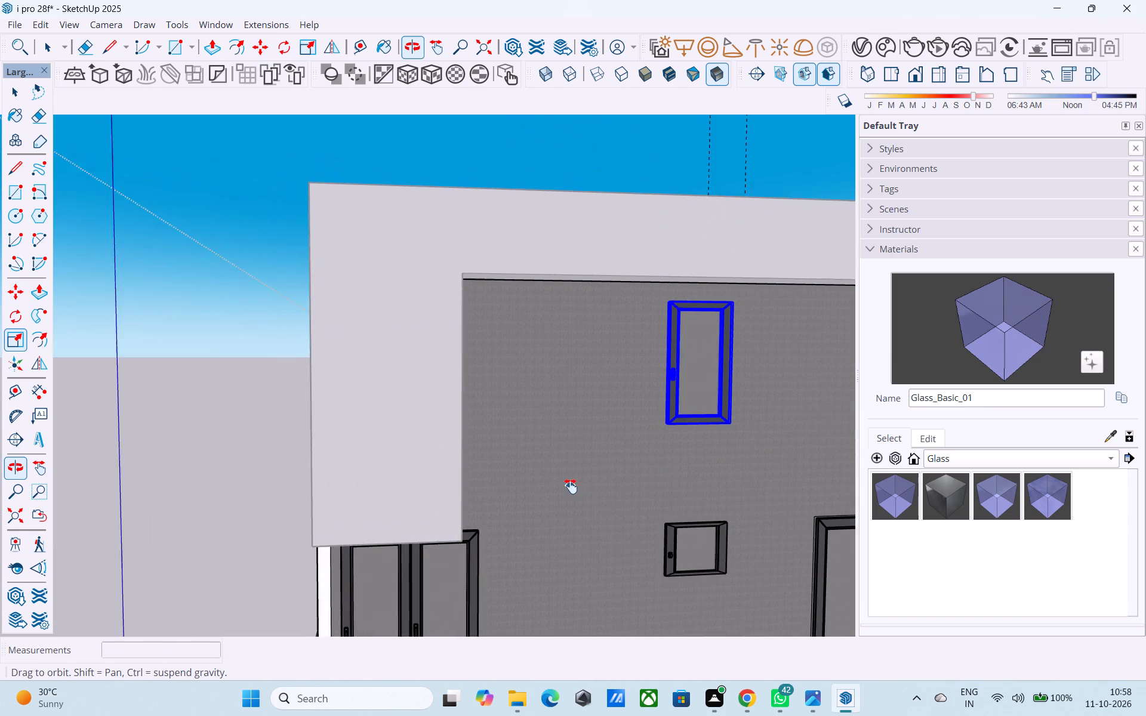
pyautogui.moveTo(571, 486); pyautogui.dragTo(574, 461, button='middle')
pyautogui.scroll(-7, 574, 461)
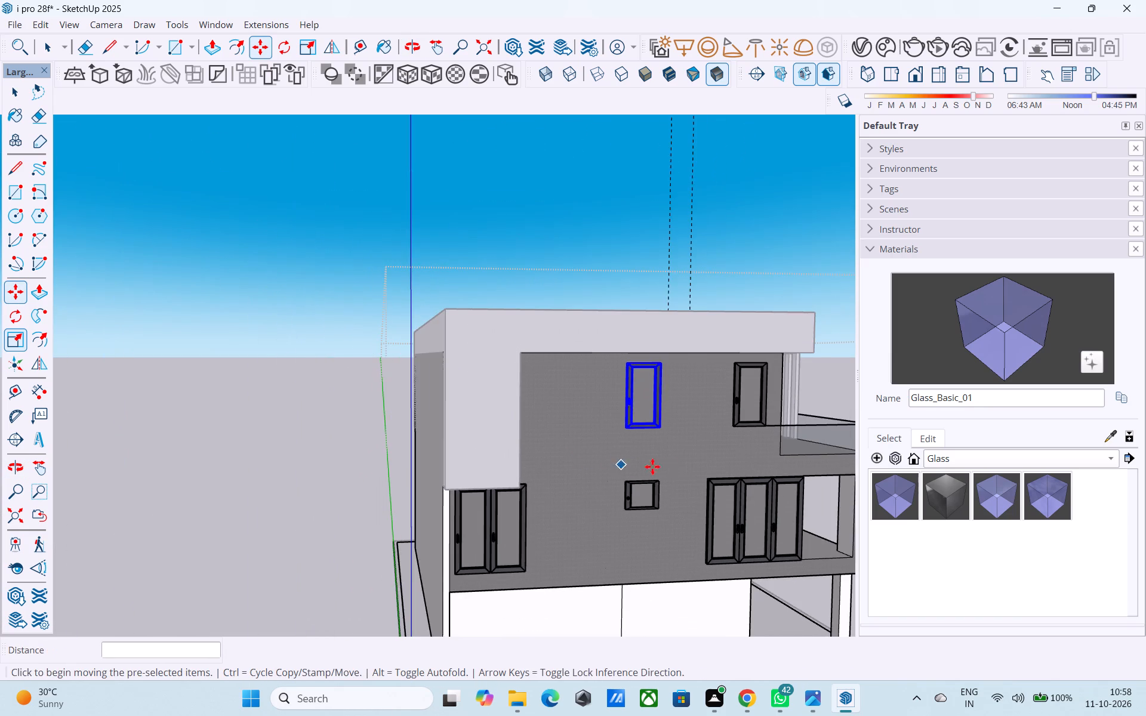
pyautogui.moveTo(672, 467); pyautogui.dragTo(648, 467, button='middle')
pyautogui.scroll(6, 600, 429)
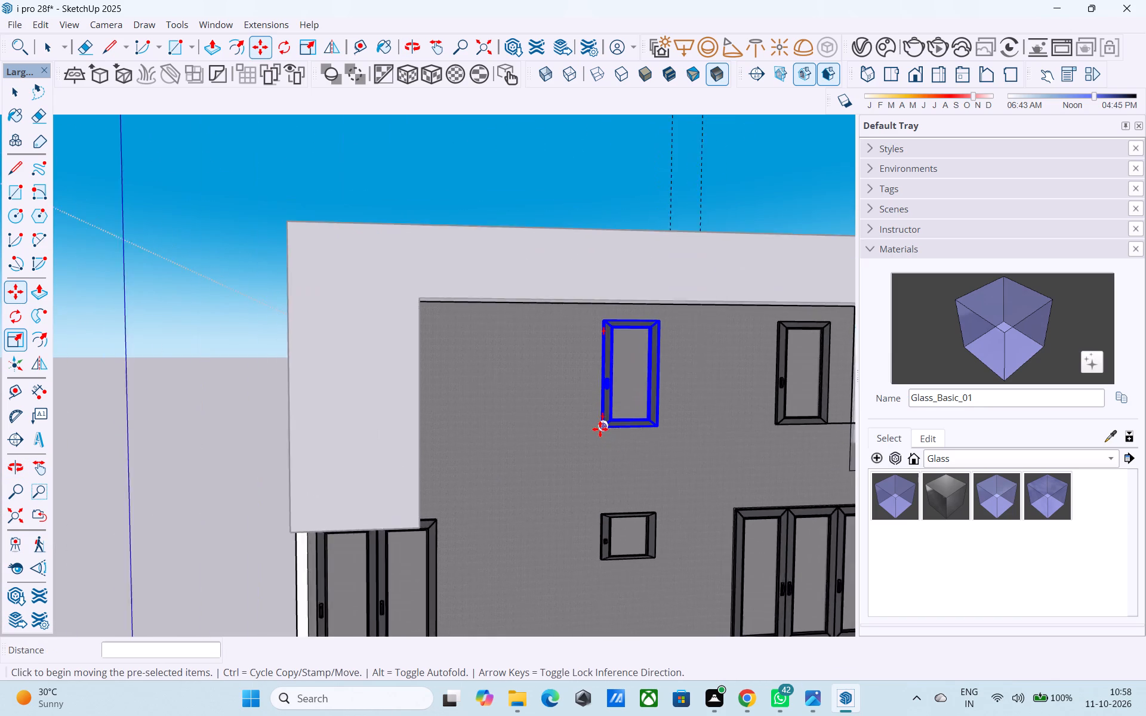
pyautogui.scroll(3, 600, 429)
pyautogui.middleClick(597, 429)
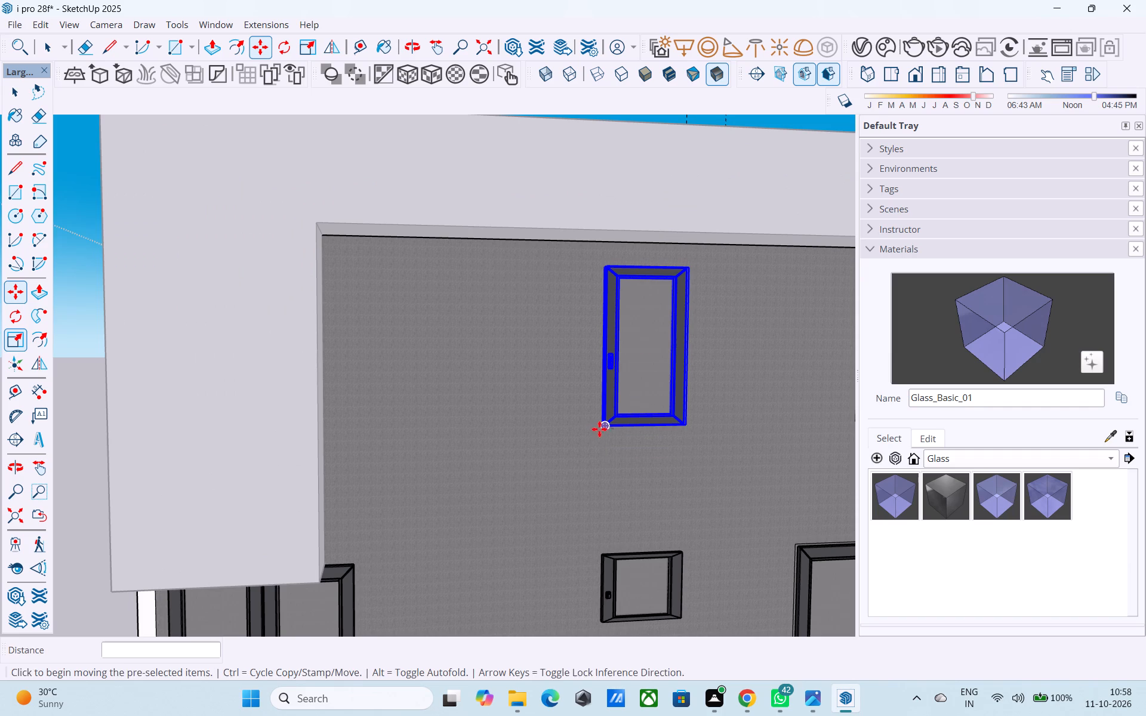
pyautogui.press('s')
pyautogui.scroll(5, 616, 379)
pyautogui.moveTo(609, 365); pyautogui.dragTo(726, 401, button='middle')
pyautogui.scroll(7, 606, 334)
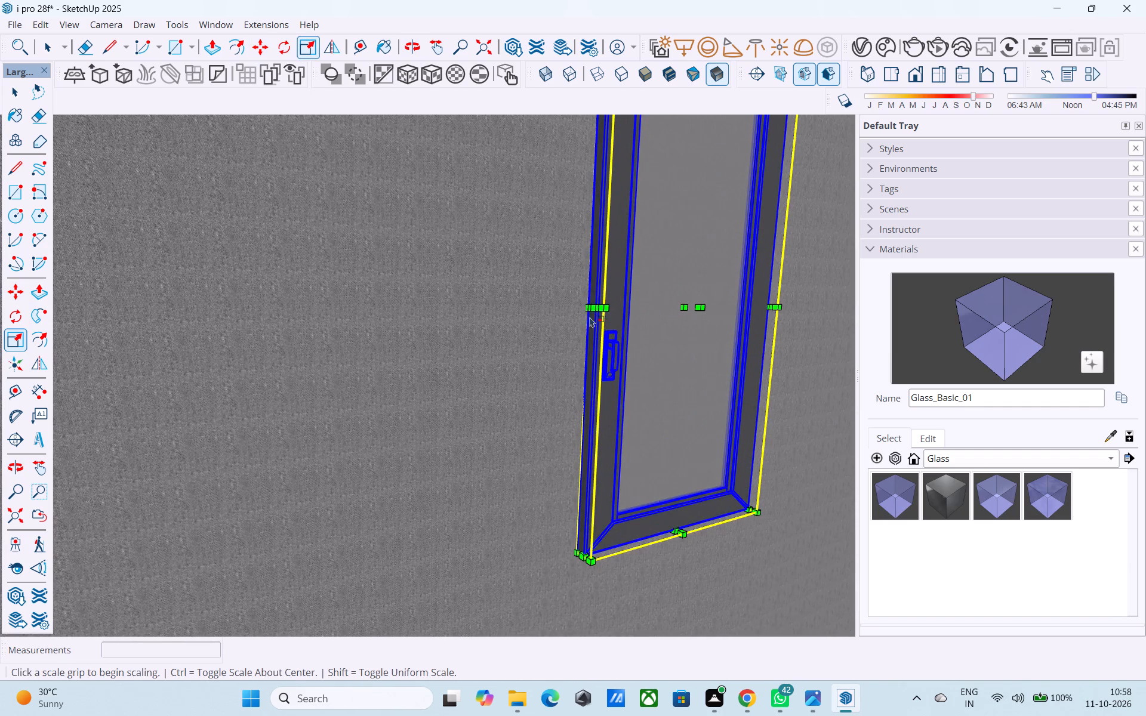
pyautogui.moveTo(593, 311); pyautogui.dragTo(644, 313)
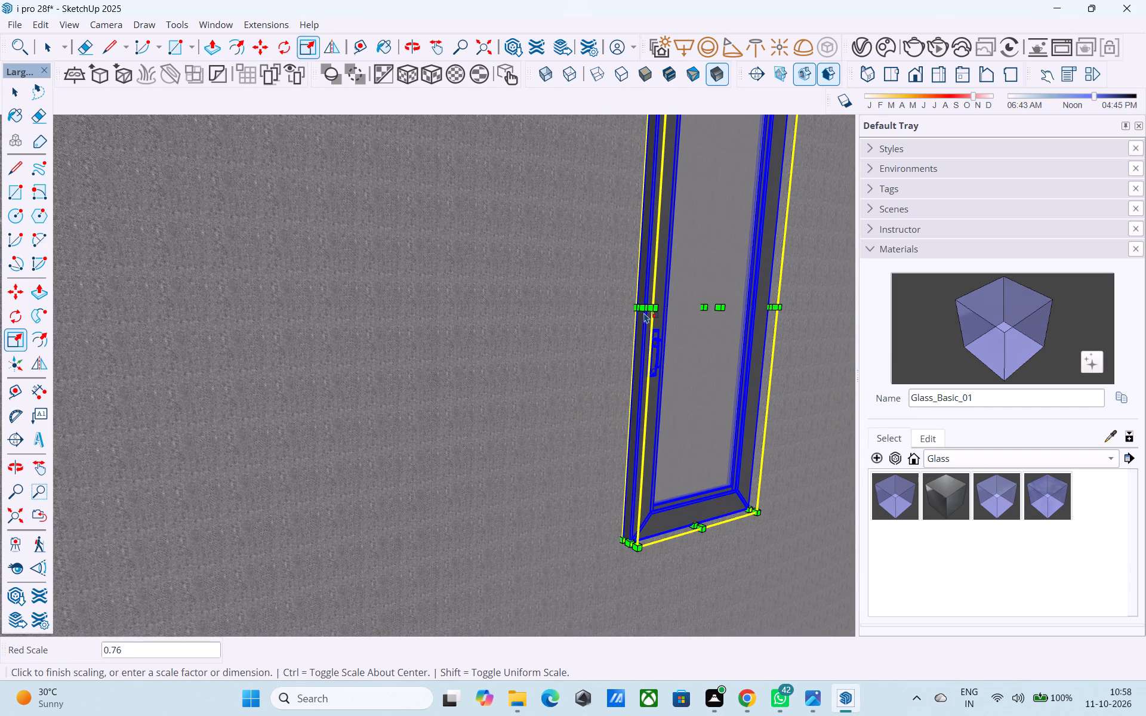
# Copy the narrowed upper-storey side window about 3' toward the rear so the two panels sit side by side.
pyautogui.press('m')
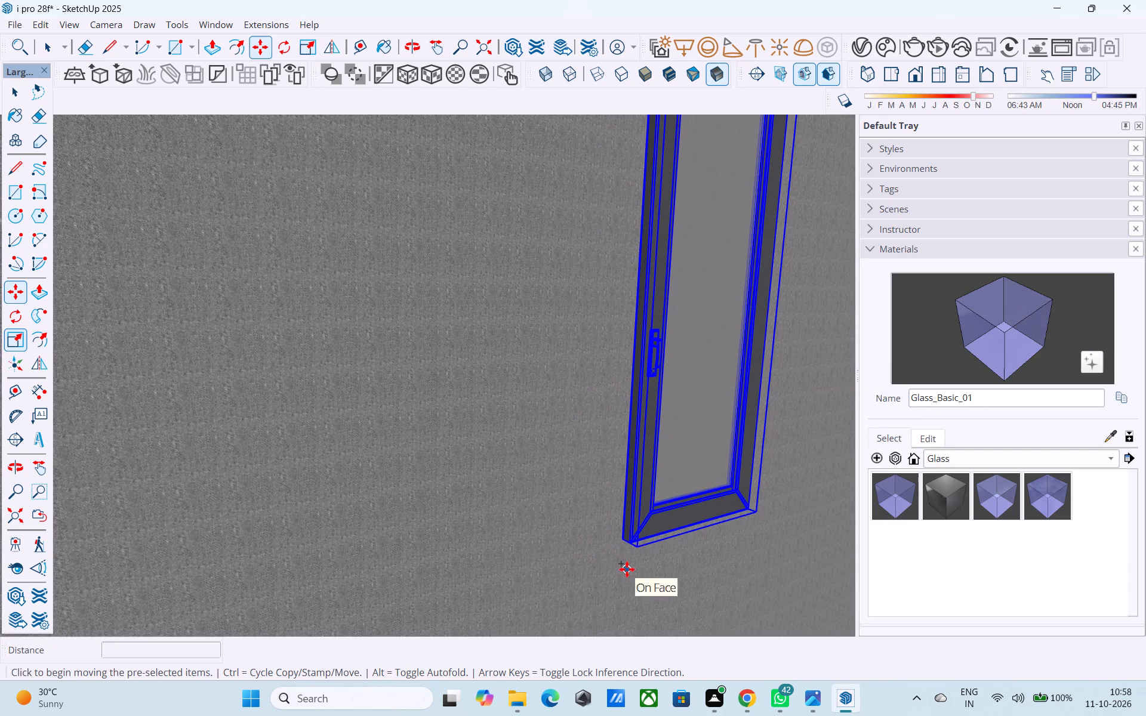
pyautogui.scroll(4, 624, 570)
pyautogui.moveTo(739, 508); pyautogui.dragTo(241, 384, button='middle')
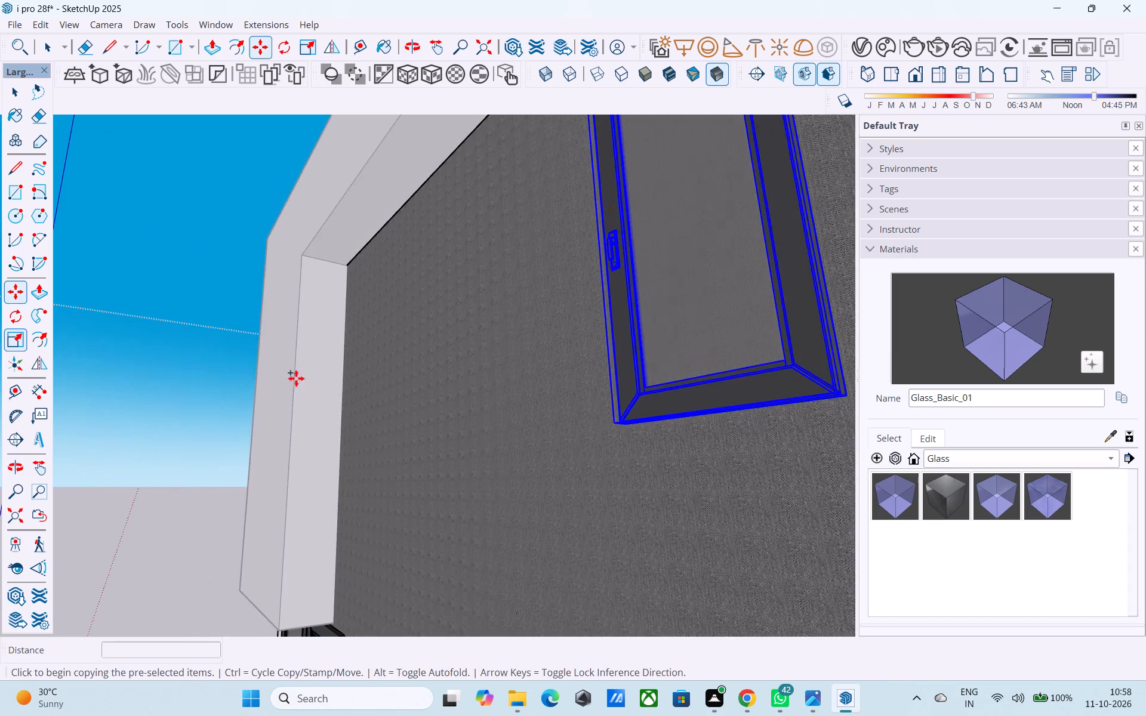
pyautogui.scroll(-5, 375, 385)
pyautogui.scroll(7, 577, 389)
pyautogui.click(574, 397)
pyautogui.scroll(-3, 348, 430)
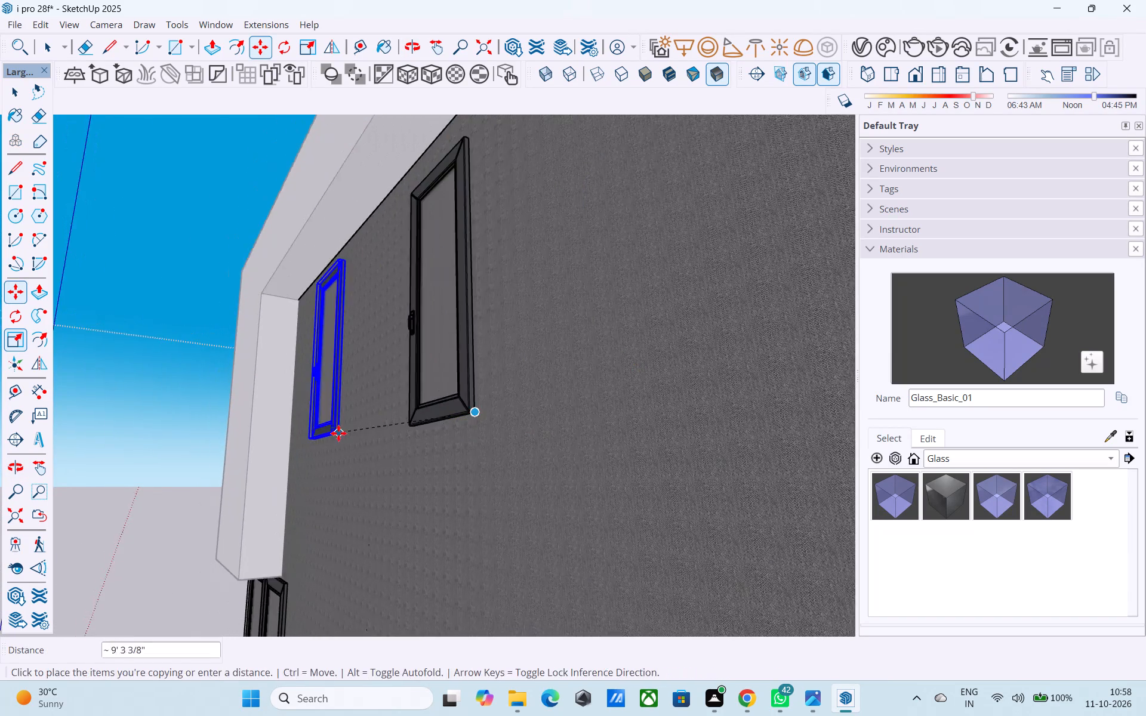
pyautogui.moveTo(338, 433); pyautogui.dragTo(572, 463, button='middle')
pyautogui.moveTo(678, 473); pyautogui.dragTo(692, 492, button='middle')
pyautogui.scroll(2, 551, 489)
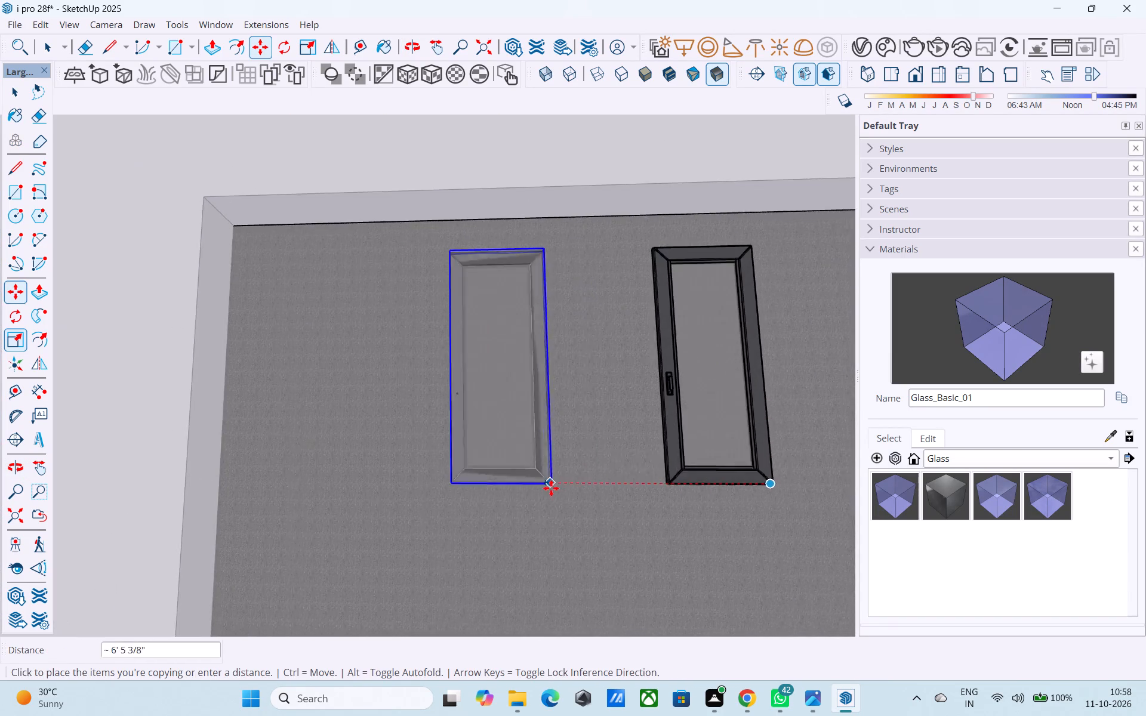
pyautogui.scroll(12, 551, 488)
pyautogui.click(748, 485)
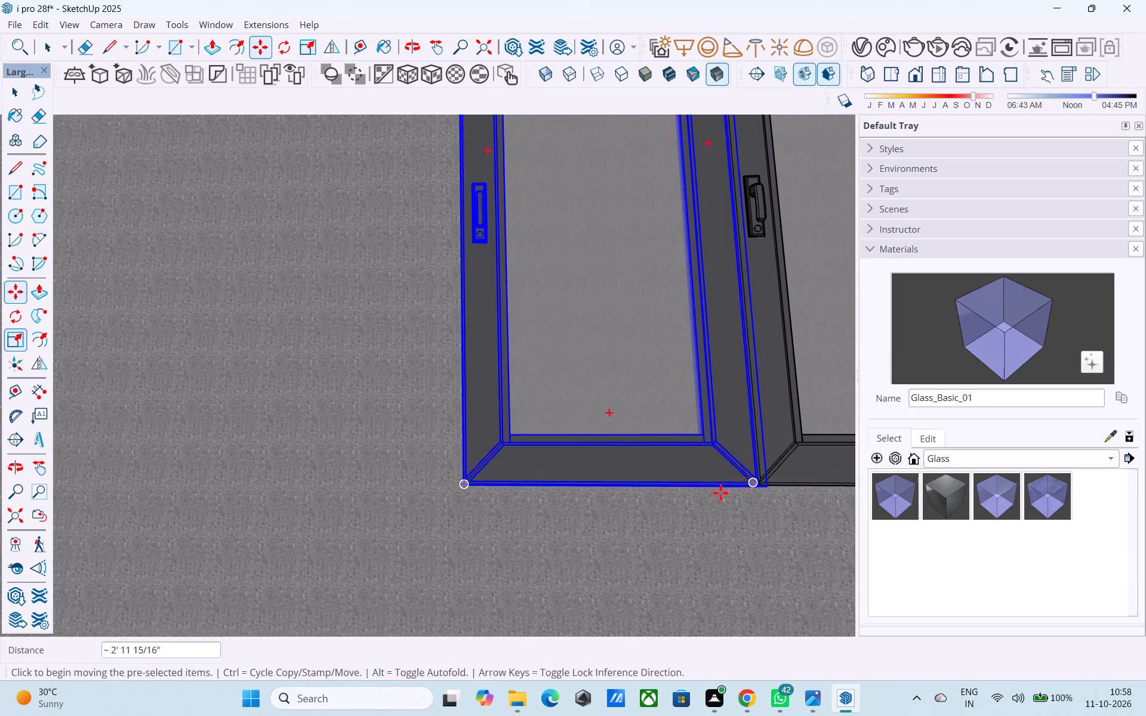
pyautogui.scroll(-15, 501, 511)
pyautogui.press('space')
pyautogui.scroll(-7, 487, 508)
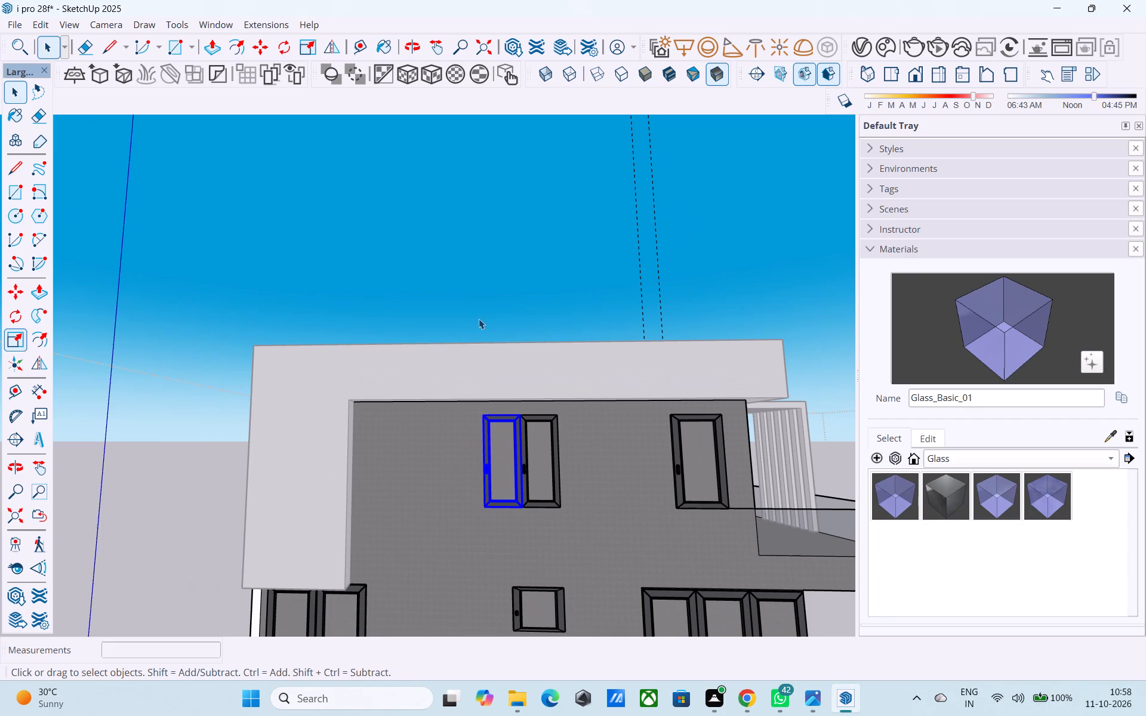
pyautogui.click(479, 319)
# Examine the paired side windows, the front facade and the roof parapet from around the house.
pyautogui.moveTo(548, 431); pyautogui.dragTo(536, 526, button='middle')
pyautogui.keyDown('shift'); pyautogui.moveTo(556, 530); pyautogui.dragTo(501, 547, button='middle'); pyautogui.keyUp('shift')
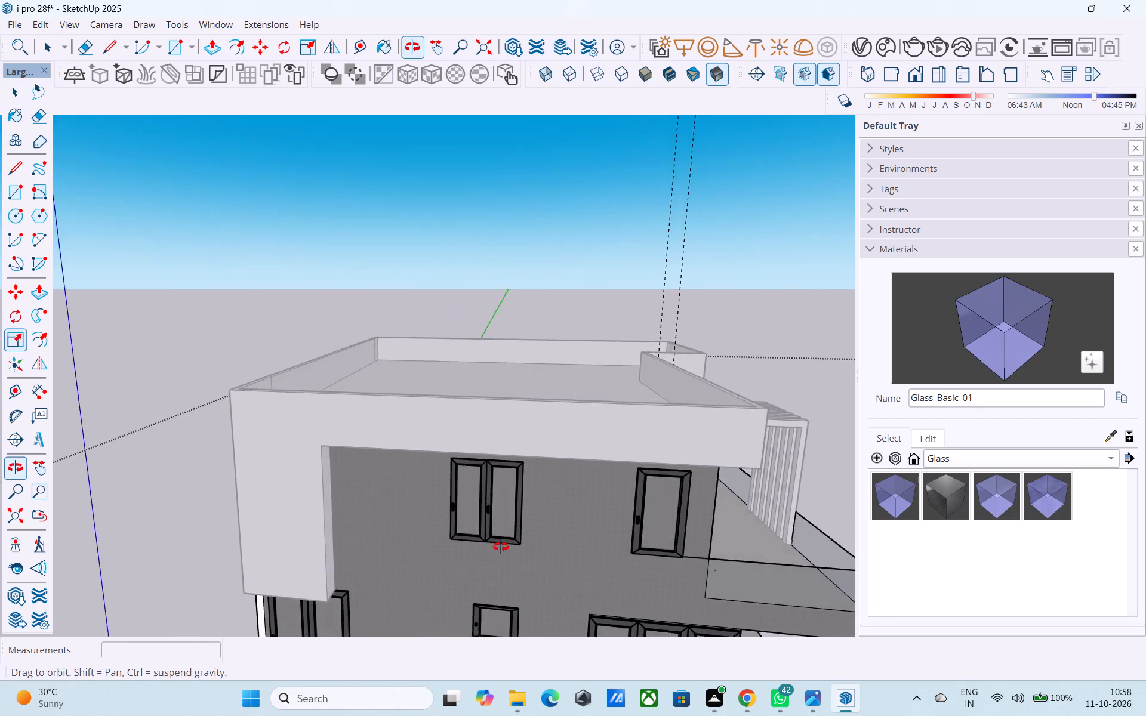
pyautogui.keyDown('shift'); pyautogui.moveTo(501, 547); pyautogui.dragTo(458, 526, button='middle'); pyautogui.keyUp('shift')
pyautogui.scroll(-7, 374, 471)
pyautogui.moveTo(548, 537); pyautogui.dragTo(419, 496, button='middle')
pyautogui.scroll(-9, 328, 414)
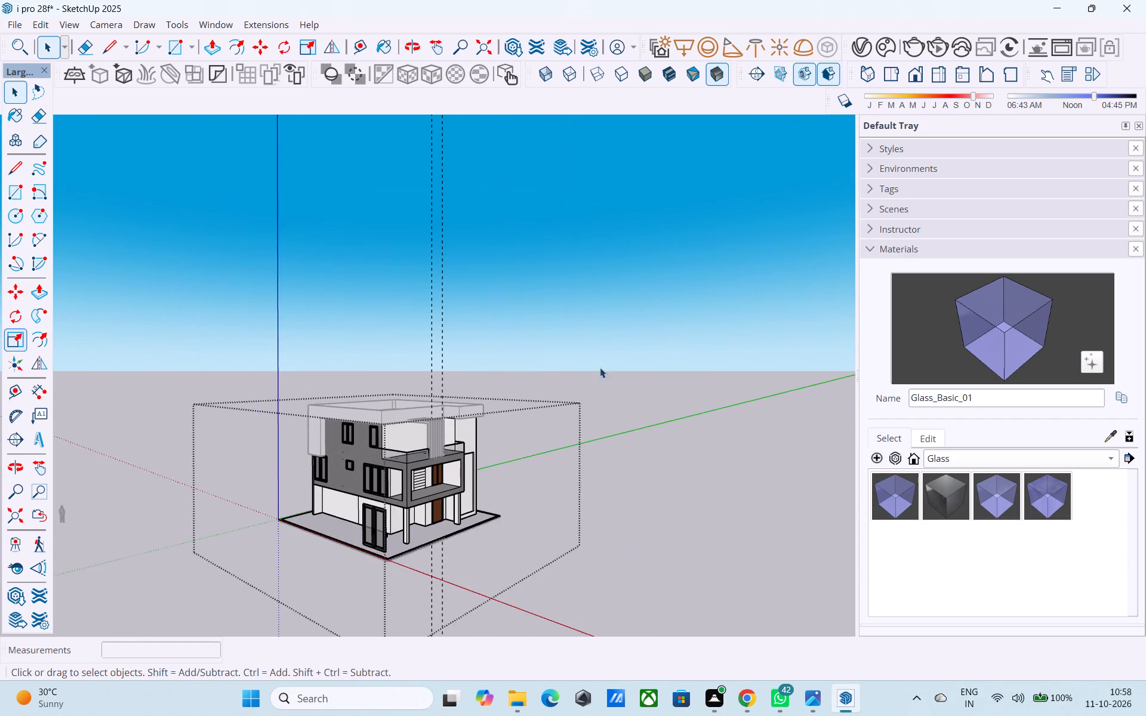
pyautogui.click(600, 368)
pyautogui.moveTo(450, 453); pyautogui.dragTo(353, 423, button='middle')
pyautogui.scroll(8, 376, 407)
pyautogui.moveTo(455, 495); pyautogui.dragTo(503, 467, button='middle')
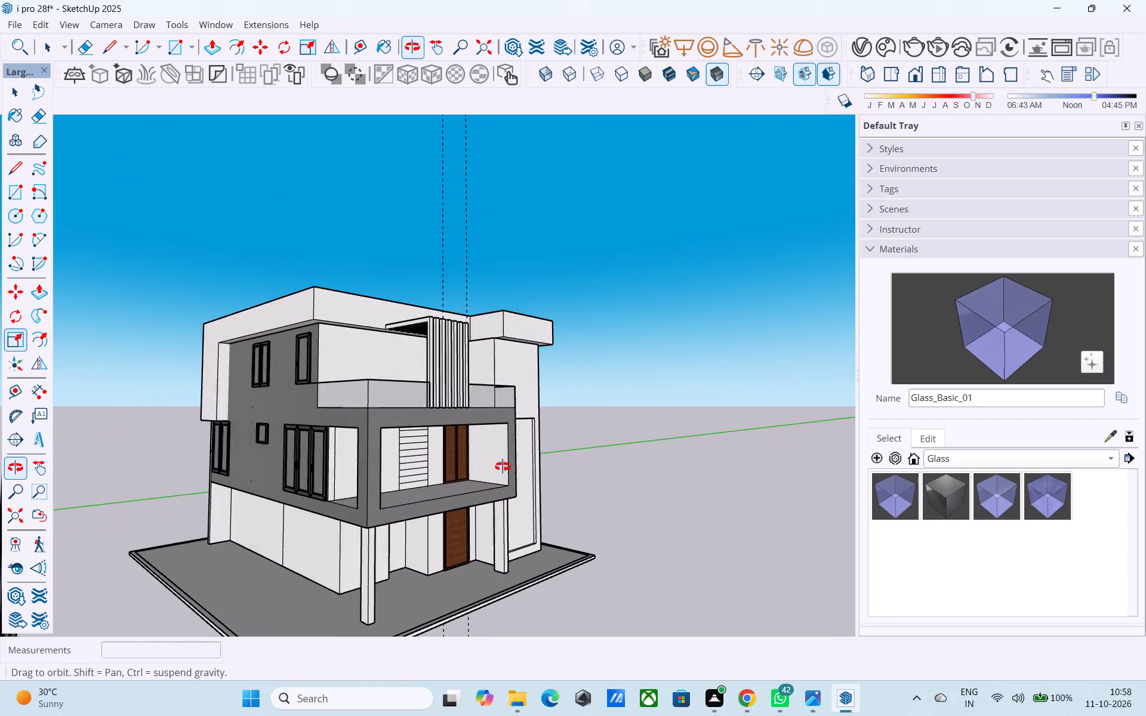
pyautogui.moveTo(503, 467); pyautogui.dragTo(506, 467, button='middle')
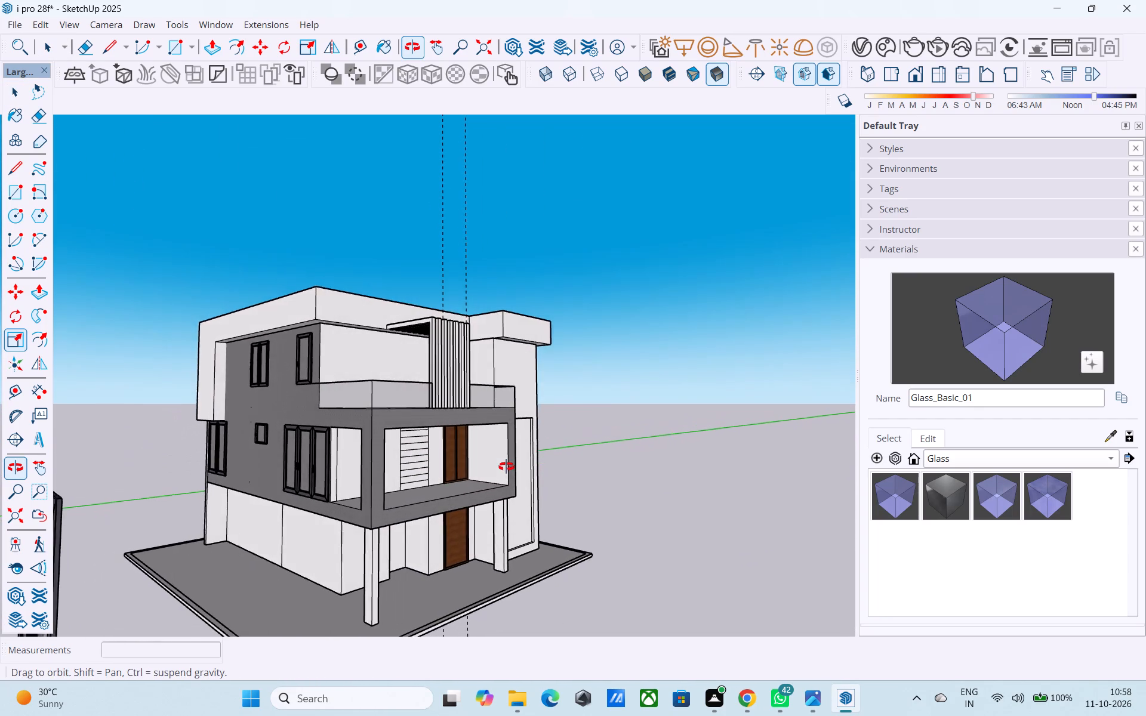
pyautogui.moveTo(506, 467); pyautogui.dragTo(432, 476, button='middle')
pyautogui.keyDown('shift'); pyautogui.moveTo(432, 476); pyautogui.dragTo(470, 534, button='middle'); pyautogui.keyUp('shift')
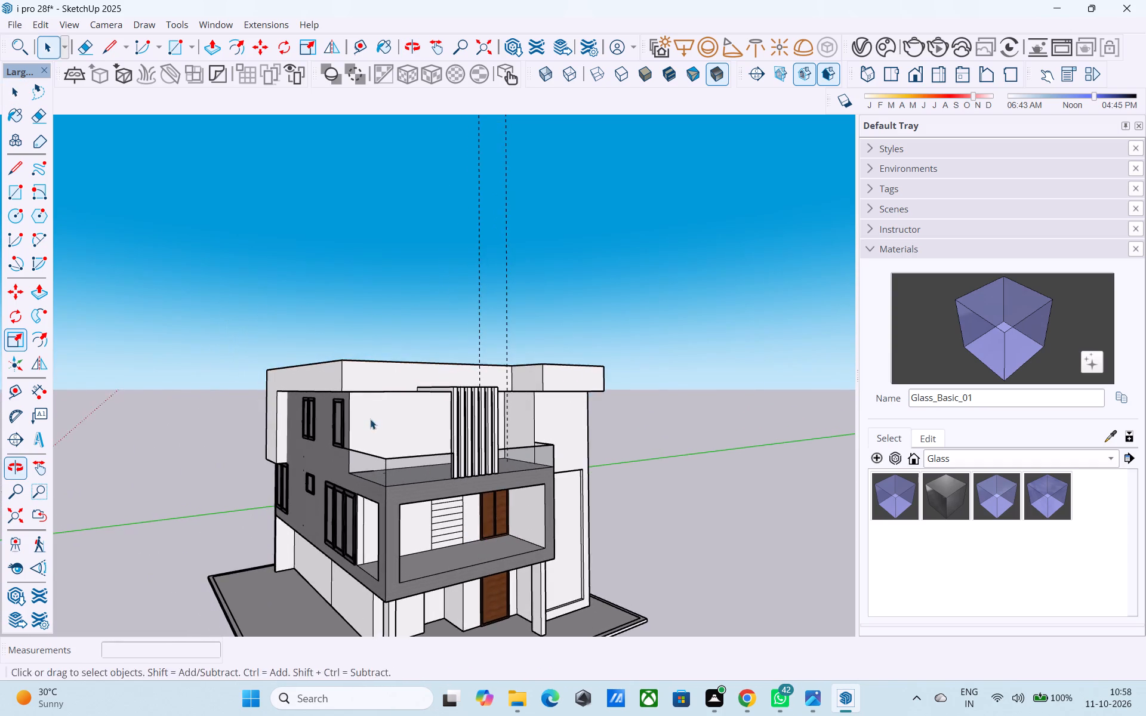
pyautogui.moveTo(370, 419); pyautogui.dragTo(382, 442, button='middle')
pyautogui.scroll(7, 371, 428)
pyautogui.keyDown('shift'); pyautogui.moveTo(353, 349); pyautogui.dragTo(369, 411, button='middle'); pyautogui.keyUp('shift')
pyautogui.scroll(2, 369, 411)
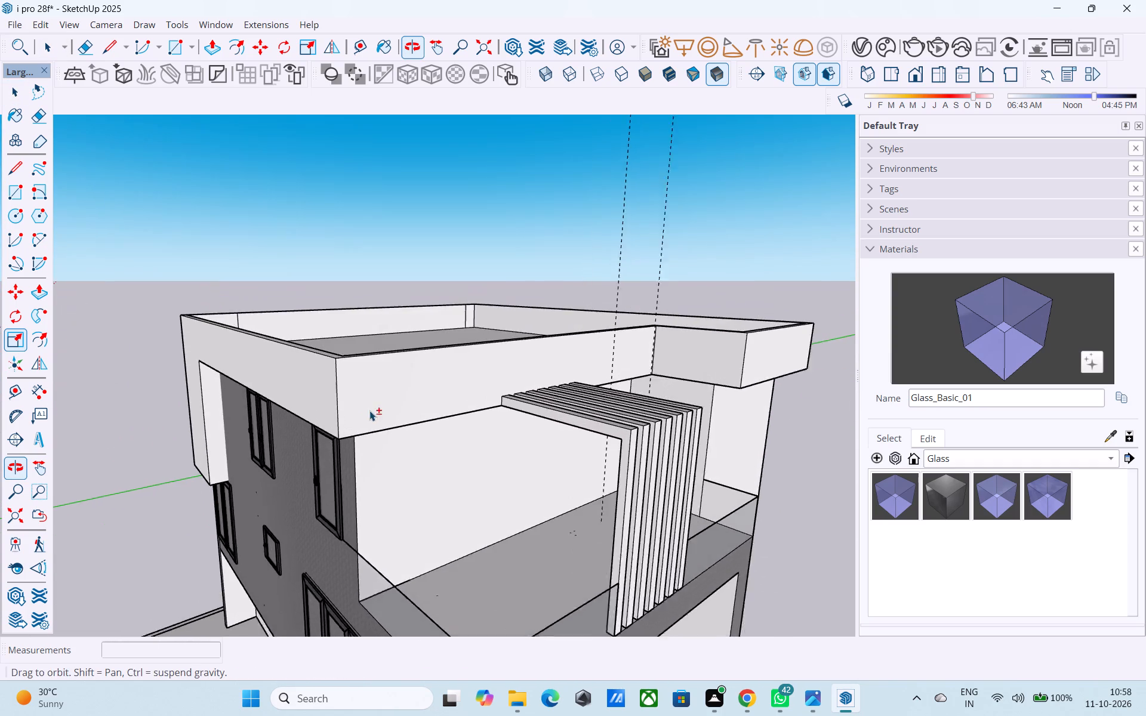
pyautogui.scroll(1, 369, 411)
pyautogui.moveTo(363, 385); pyautogui.dragTo(374, 483, button='middle')
# Copy the front parapet's outer top edge 3" down its face.
pyautogui.click(350, 405)
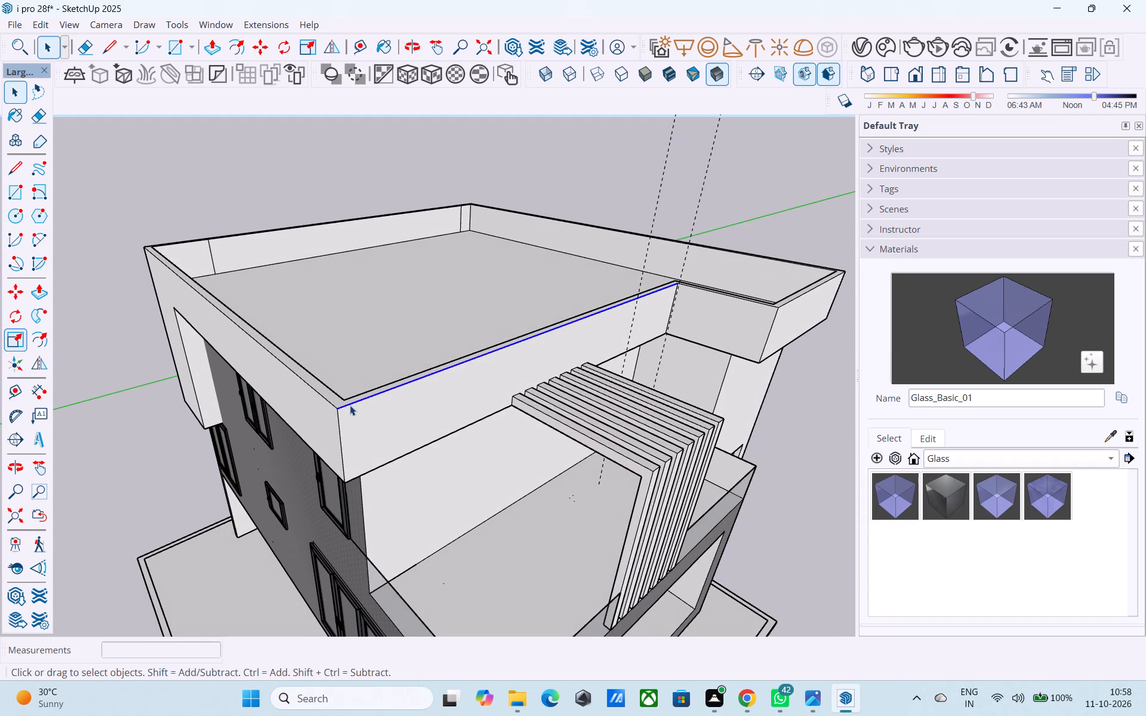
pyautogui.press('m')
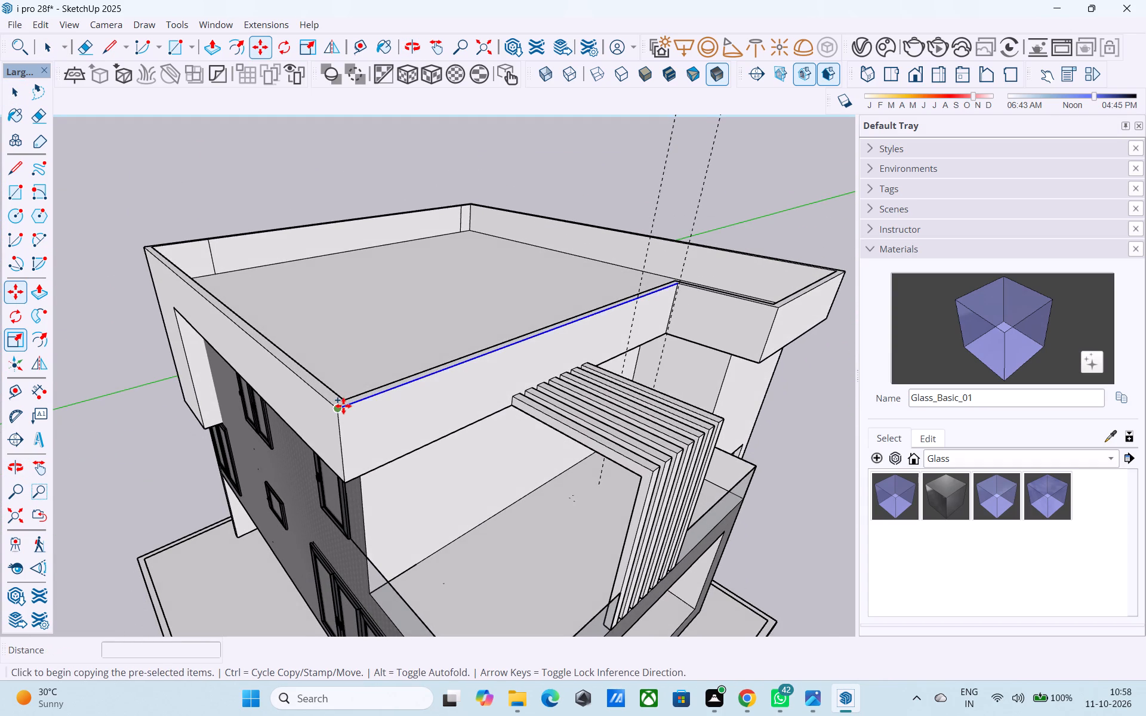
pyautogui.click(343, 406)
pyautogui.scroll(8, 343, 420)
pyautogui.moveTo(342, 420); pyautogui.dragTo(347, 417, button='middle')
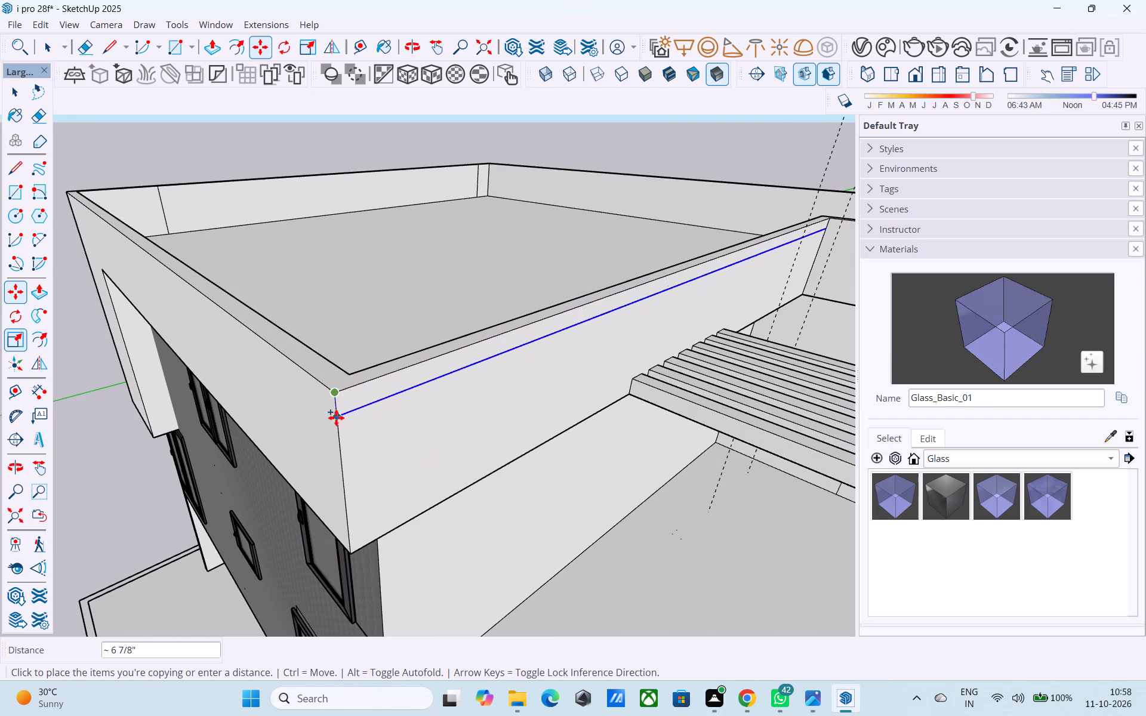
pyautogui.write('3"')
pyautogui.press('Return')
# Draw a line along the side parapet face from the copied edge's corner to the rear corner, parallel to the top.
pyautogui.press('l')
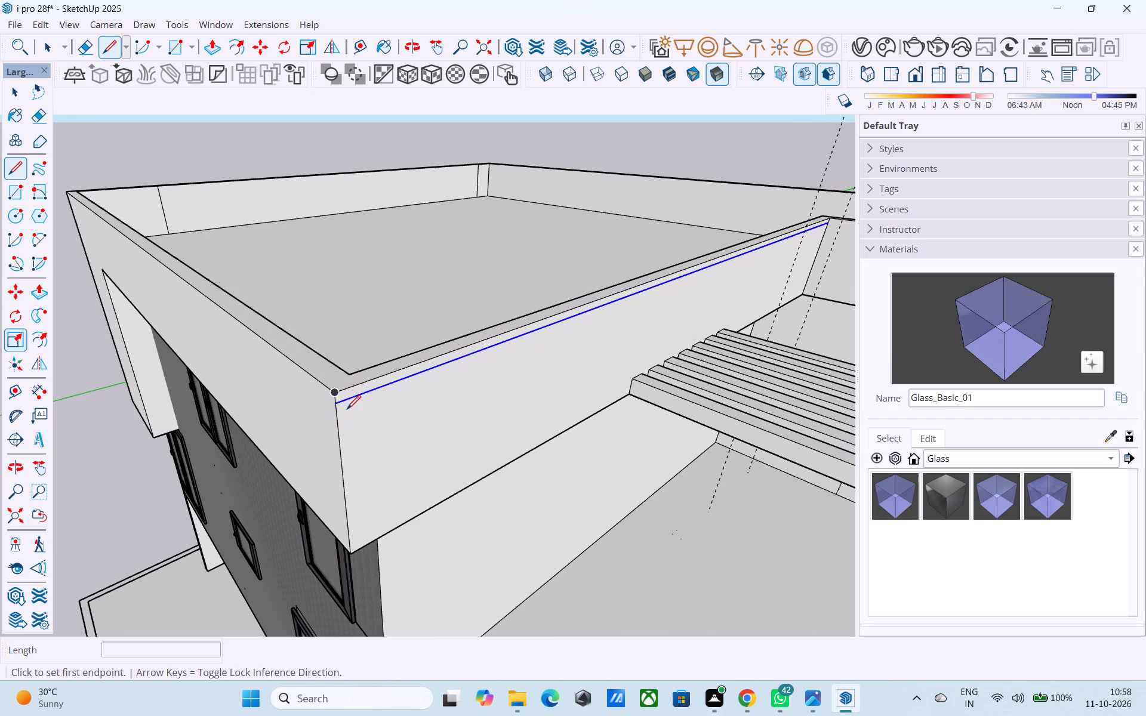
pyautogui.click(337, 409)
pyautogui.scroll(-2, 335, 409)
pyautogui.moveTo(330, 408); pyautogui.dragTo(655, 440, button='middle')
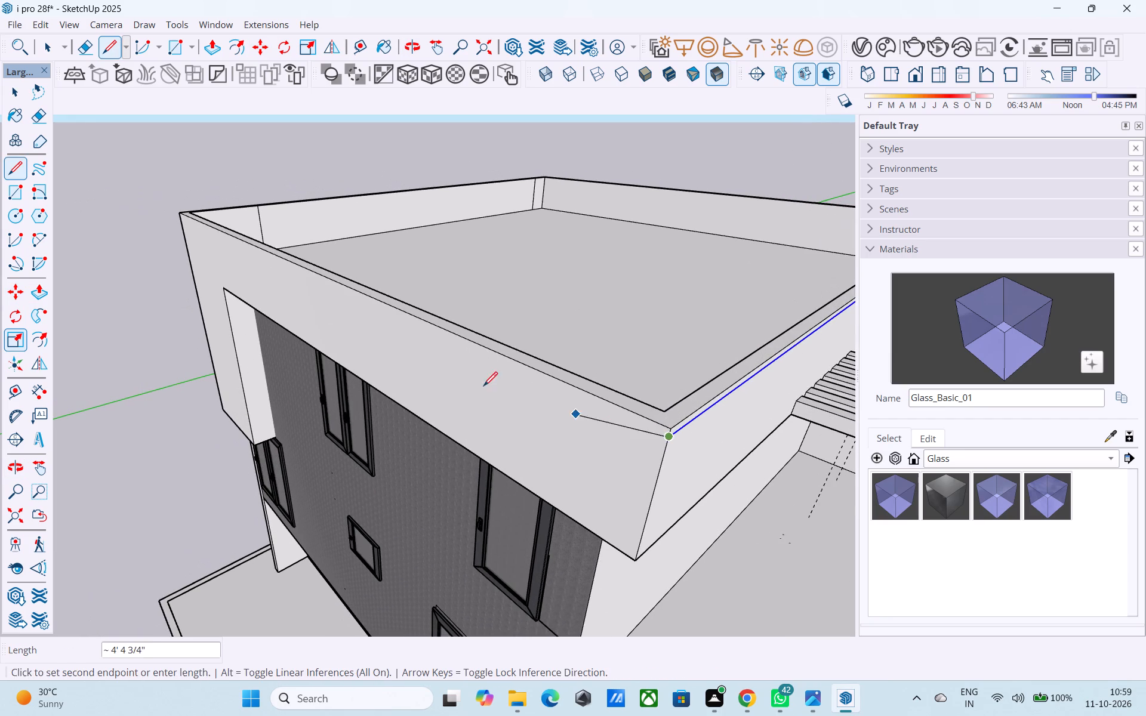
pyautogui.click(174, 222)
pyautogui.press('space')
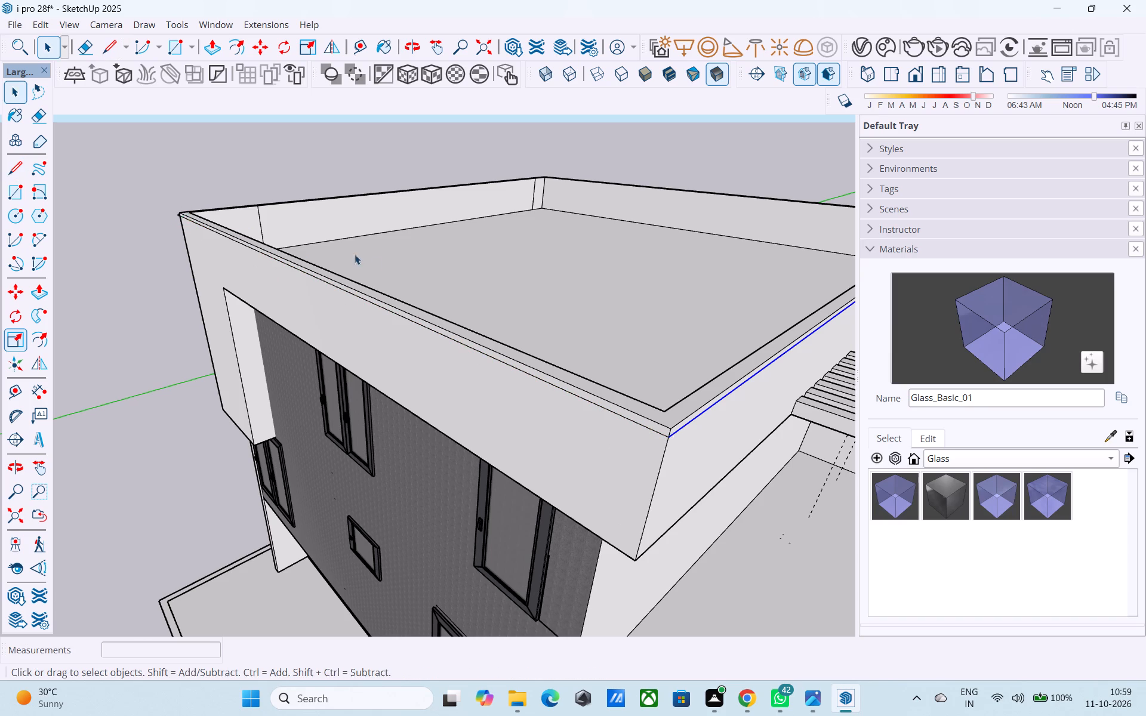
# Erase the stub of the new parapet line that overshoots the rear corner of the side face.
pyautogui.scroll(-2, 435, 294)
pyautogui.keyDown('shift'); pyautogui.moveTo(441, 305); pyautogui.dragTo(794, 224, button='middle'); pyautogui.keyUp('shift')
pyautogui.scroll(-4, 794, 224)
pyautogui.moveTo(327, 301); pyautogui.dragTo(624, 325, button='middle')
pyautogui.scroll(5, 624, 325)
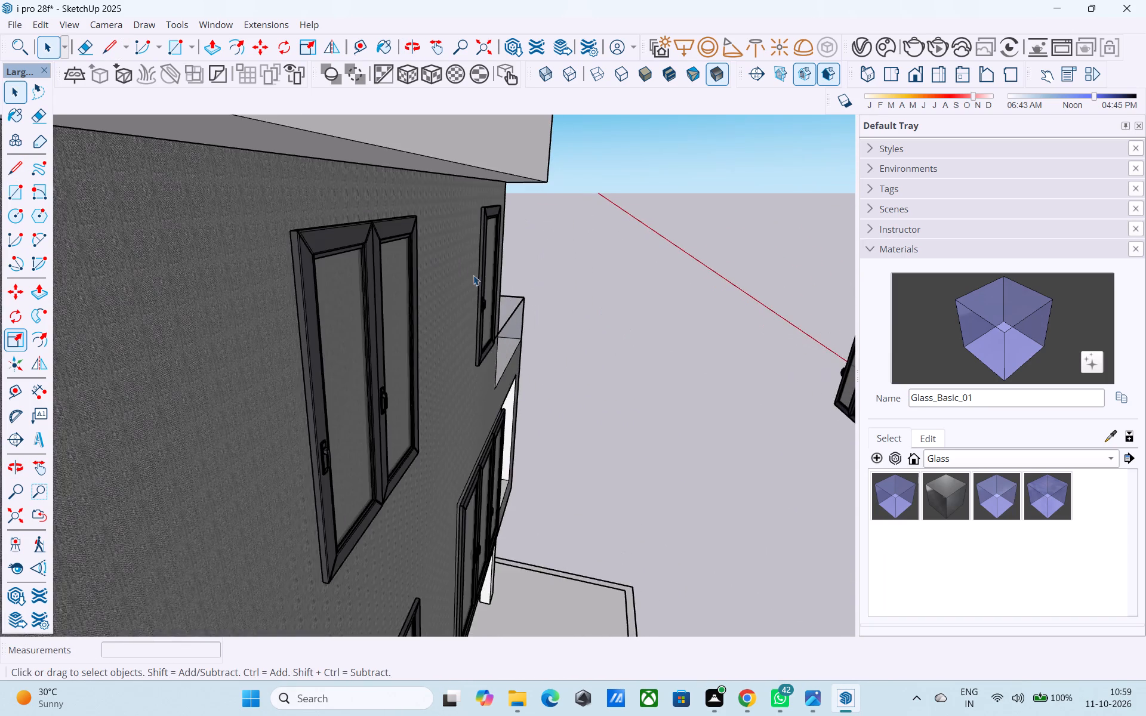
pyautogui.scroll(-5, 473, 275)
pyautogui.scroll(-2, 394, 285)
pyautogui.scroll(-3, 316, 274)
pyautogui.moveTo(168, 215); pyautogui.dragTo(167, 236, button='middle')
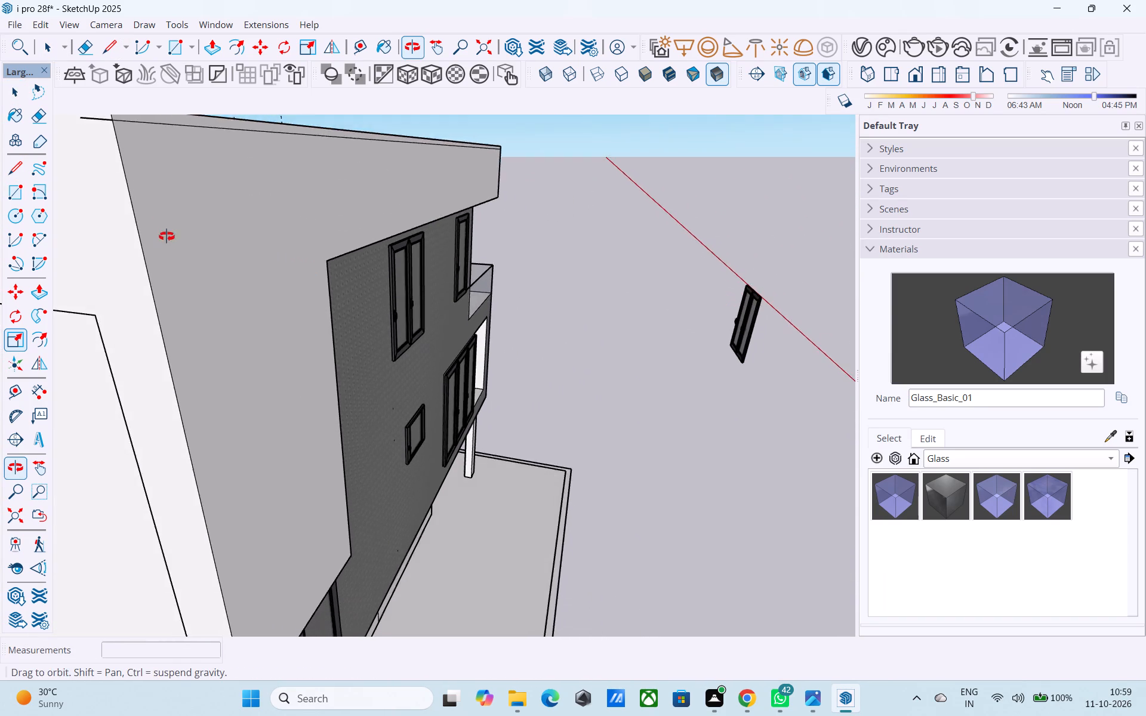
pyautogui.moveTo(167, 236); pyautogui.dragTo(177, 270, button='middle')
pyautogui.scroll(-3, 178, 270)
pyautogui.press('e')
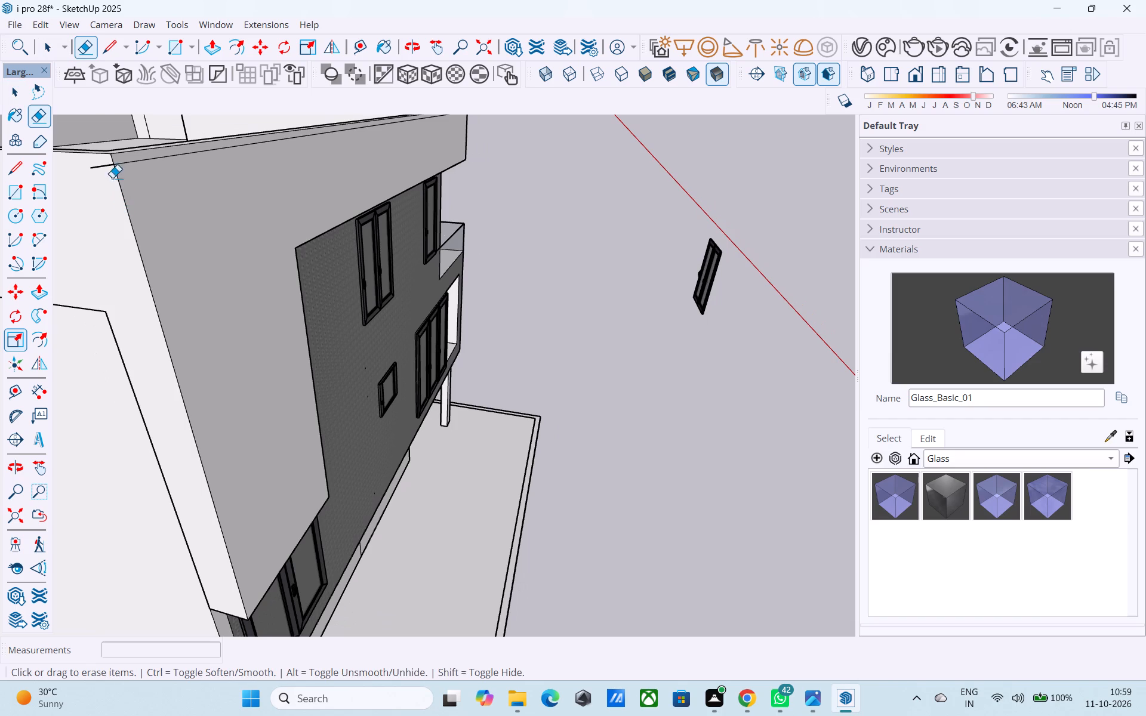
pyautogui.click(102, 168)
pyautogui.press('space')
# Push/Pull the thin strip along the top of the side parapet face outward by 3".
pyautogui.scroll(-4, 144, 199)
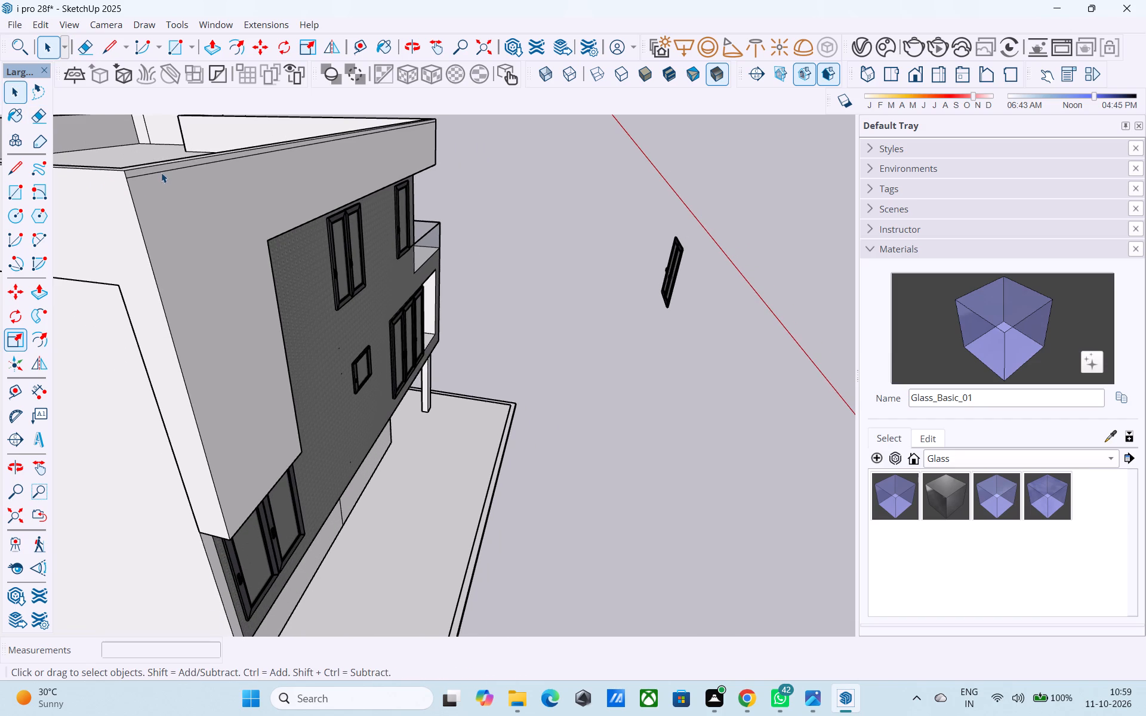
pyautogui.click(161, 170)
pyautogui.scroll(3, 145, 149)
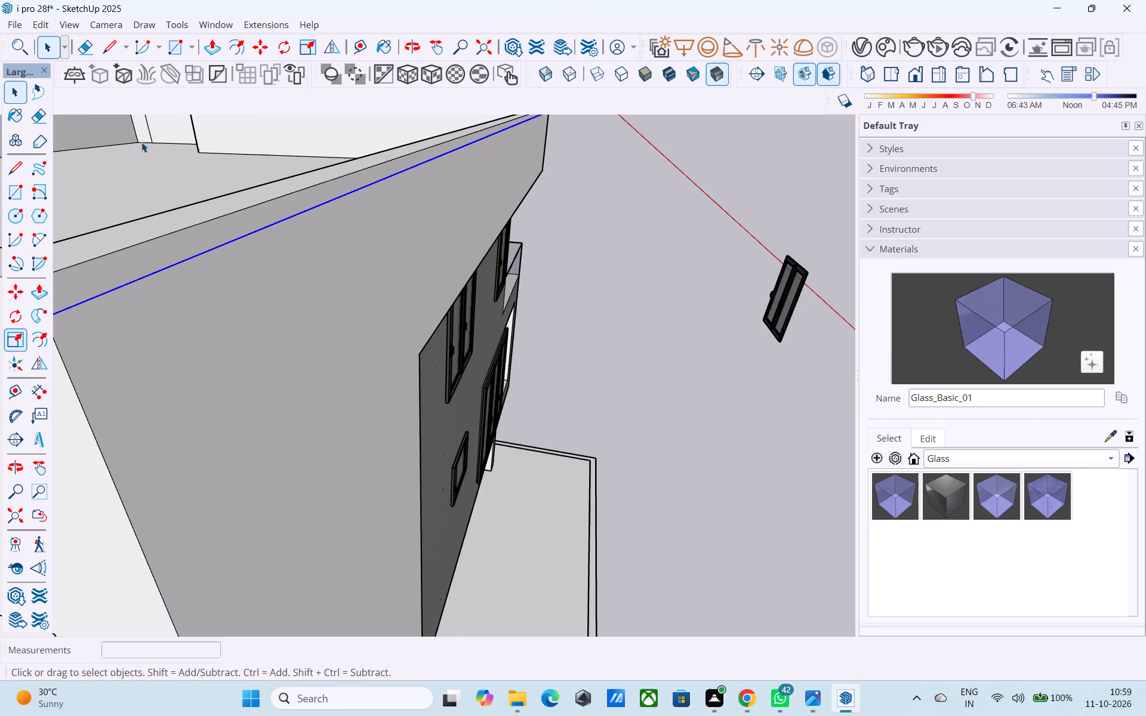
pyautogui.click(164, 251)
pyautogui.press('p')
pyautogui.click(164, 251)
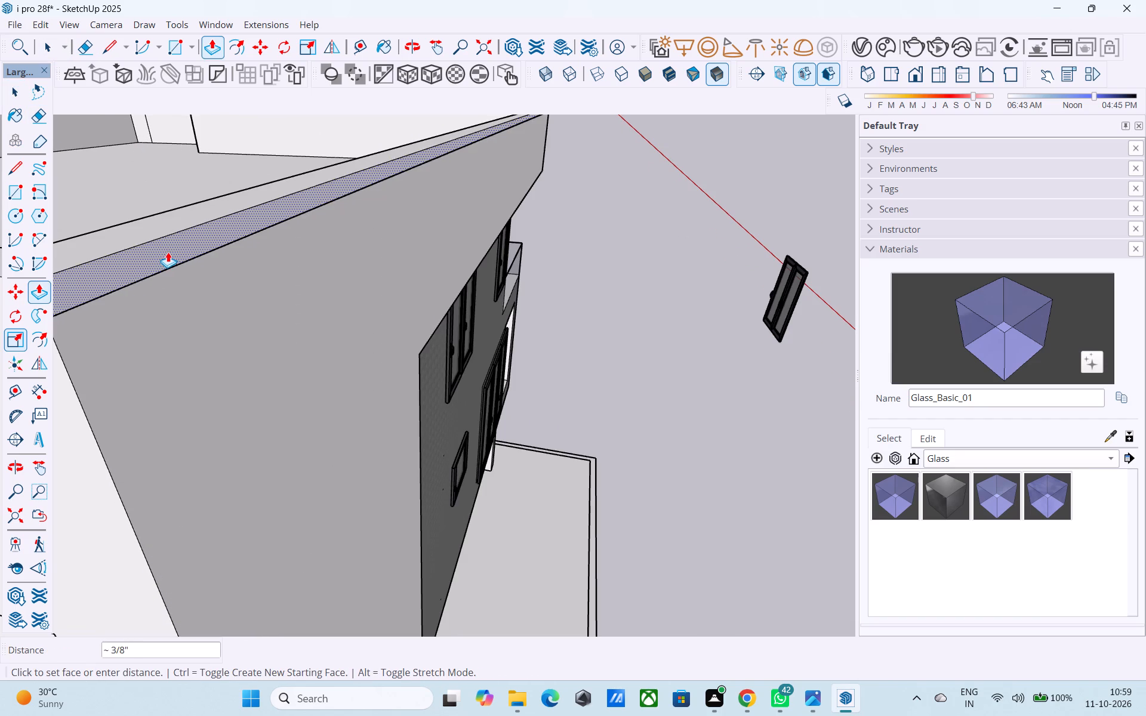
pyautogui.write('3"')
pyautogui.press('Return')
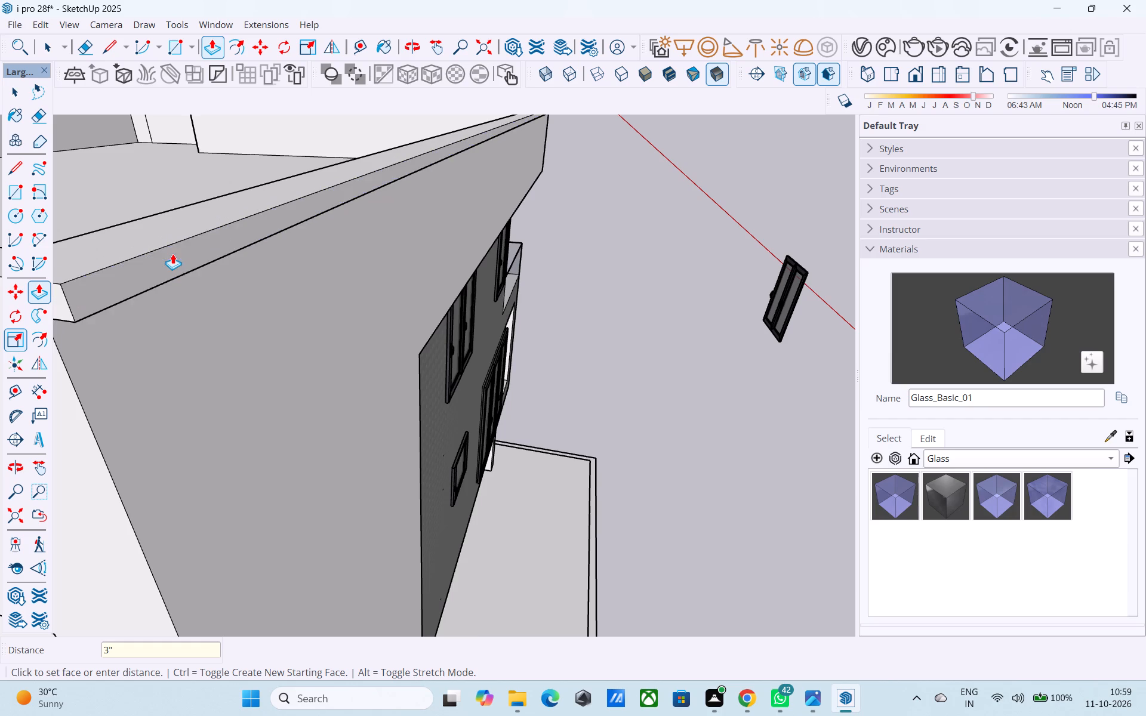
pyautogui.press('space')
# Push/Pull the thin strip along the top of the front parapet face outward by 3".
pyautogui.scroll(-17, 172, 254)
pyautogui.moveTo(415, 338); pyautogui.dragTo(63, 332, button='middle')
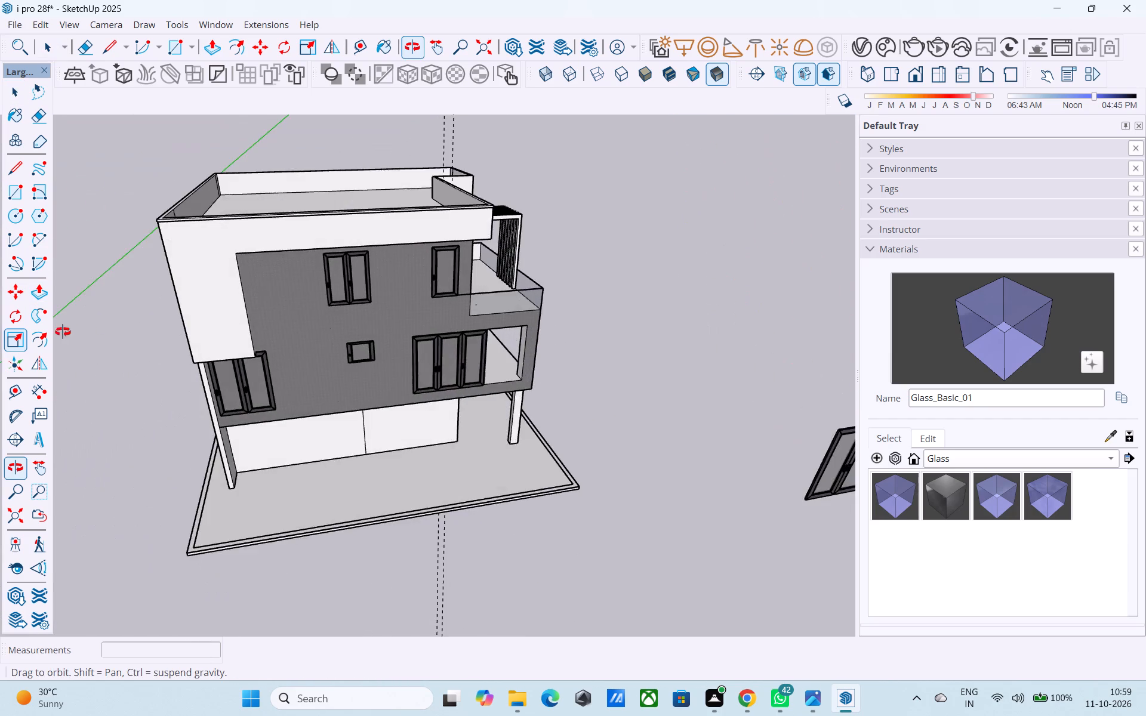
pyautogui.moveTo(63, 332); pyautogui.dragTo(66, 330, button='middle')
pyautogui.moveTo(535, 228); pyautogui.dragTo(158, 228, button='middle')
pyautogui.scroll(7, 541, 206)
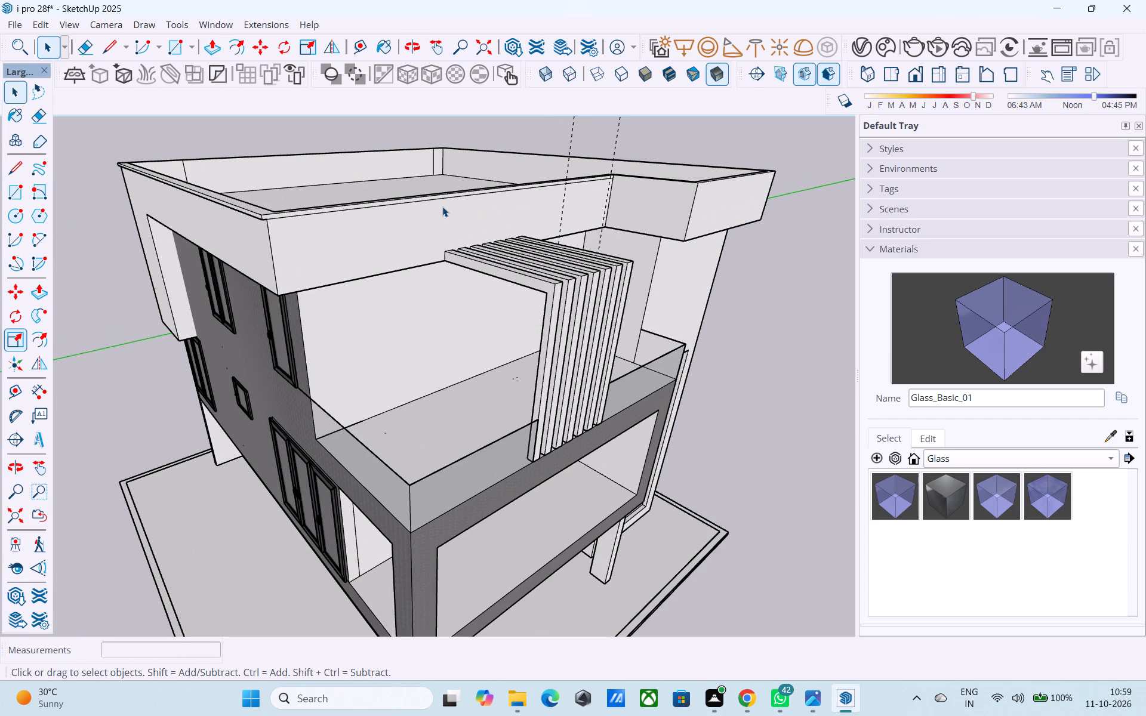
pyautogui.keyDown('shift'); pyautogui.moveTo(435, 180); pyautogui.dragTo(468, 202, button='middle'); pyautogui.keyUp('shift')
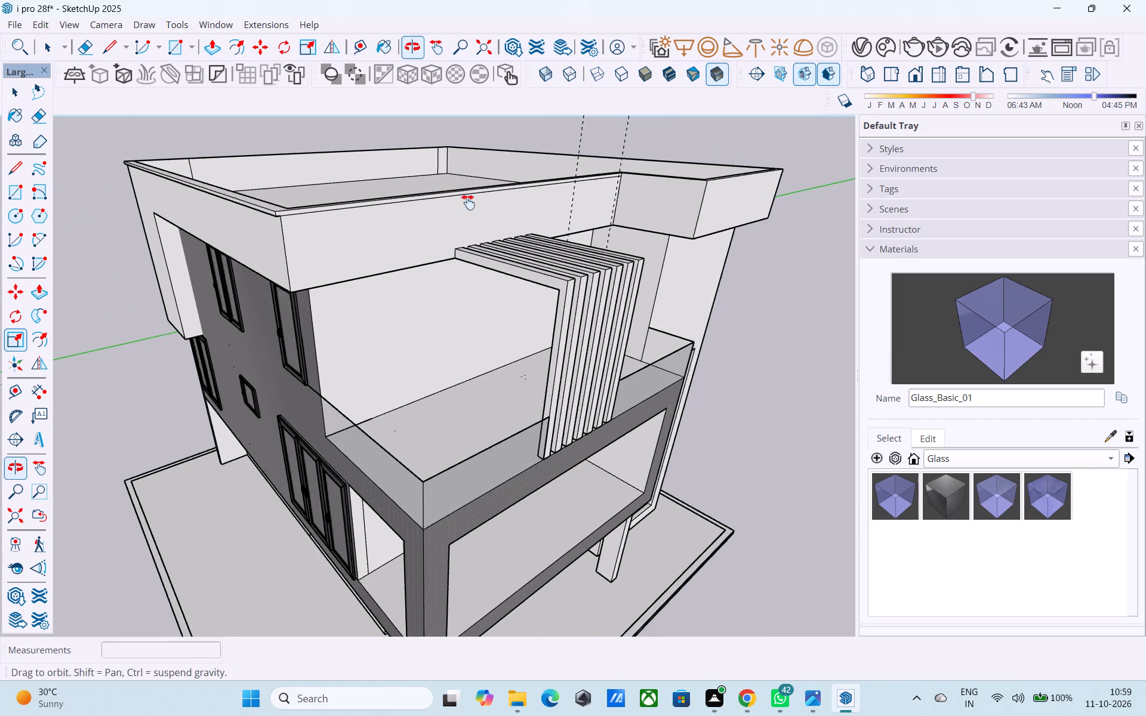
pyautogui.keyDown('shift'); pyautogui.moveTo(468, 202); pyautogui.dragTo(451, 207, button='middle'); pyautogui.keyUp('shift')
pyautogui.scroll(10, 384, 284)
pyautogui.click(357, 272)
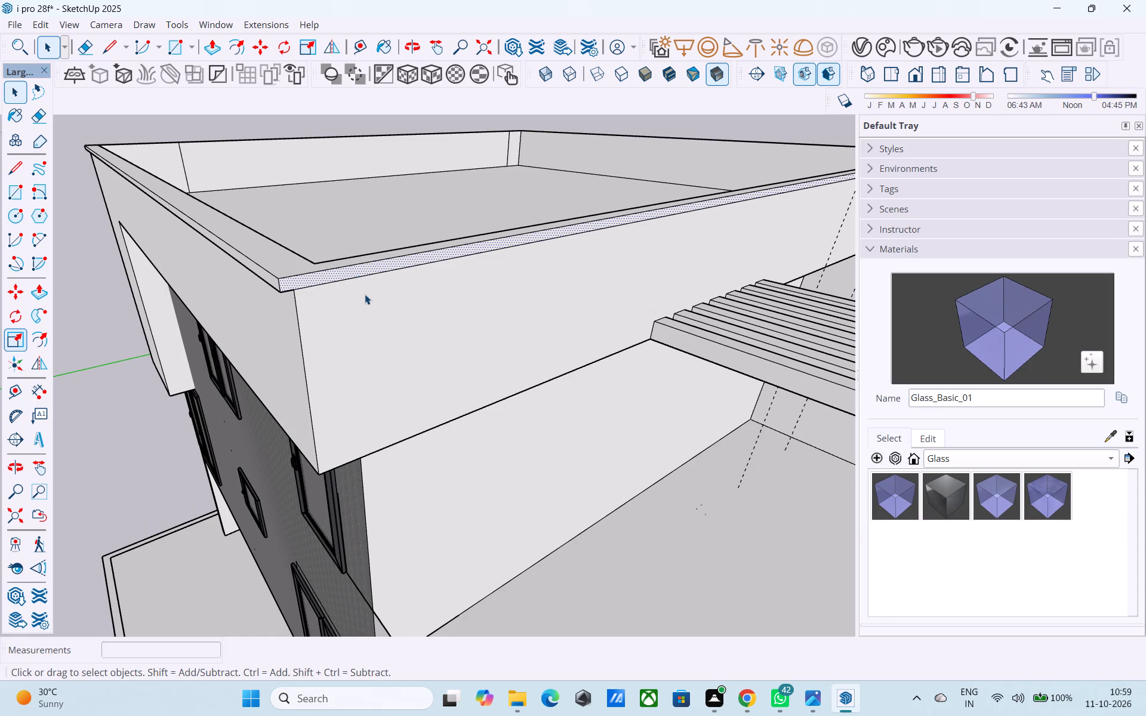
pyautogui.press('p')
pyautogui.click(356, 271)
pyautogui.write('3"')
pyautogui.press('Return')
pyautogui.press('space')
# Draw a 7' 3" line across the parapet's return face beside the louvres, continuing the front band's lower edge.
pyautogui.scroll(-2, 398, 351)
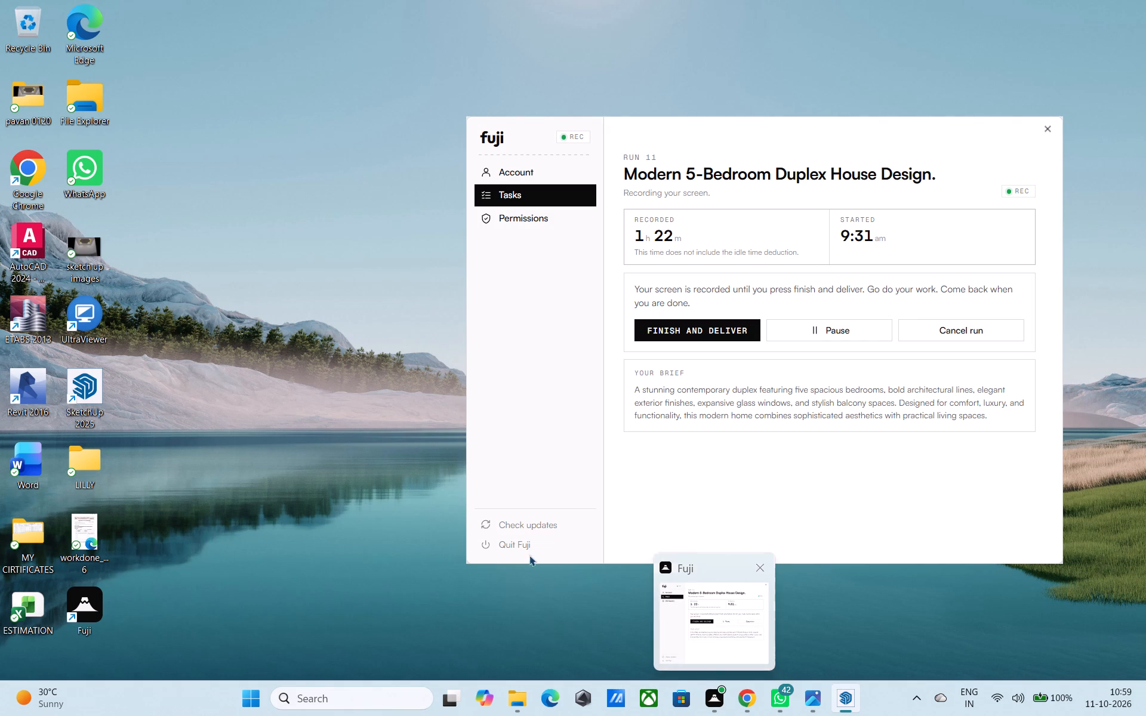
pyautogui.scroll(-4, 430, 484)
pyautogui.moveTo(510, 483); pyautogui.dragTo(443, 358, button='middle')
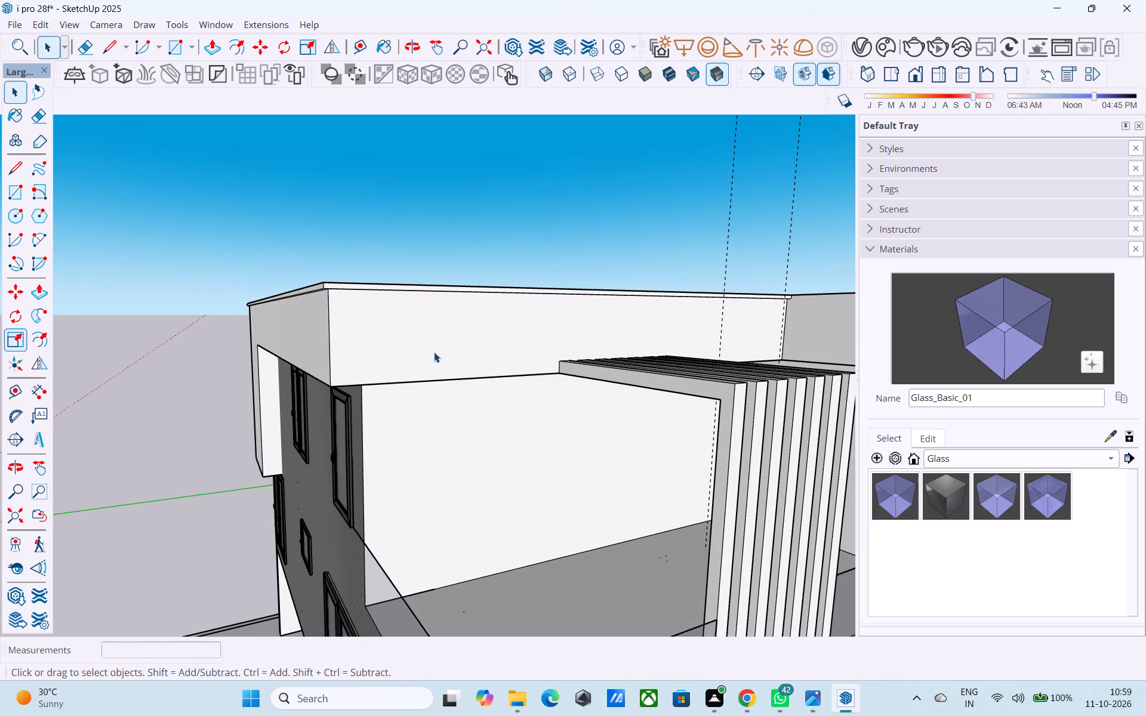
pyautogui.scroll(-8, 404, 348)
pyautogui.scroll(9, 653, 345)
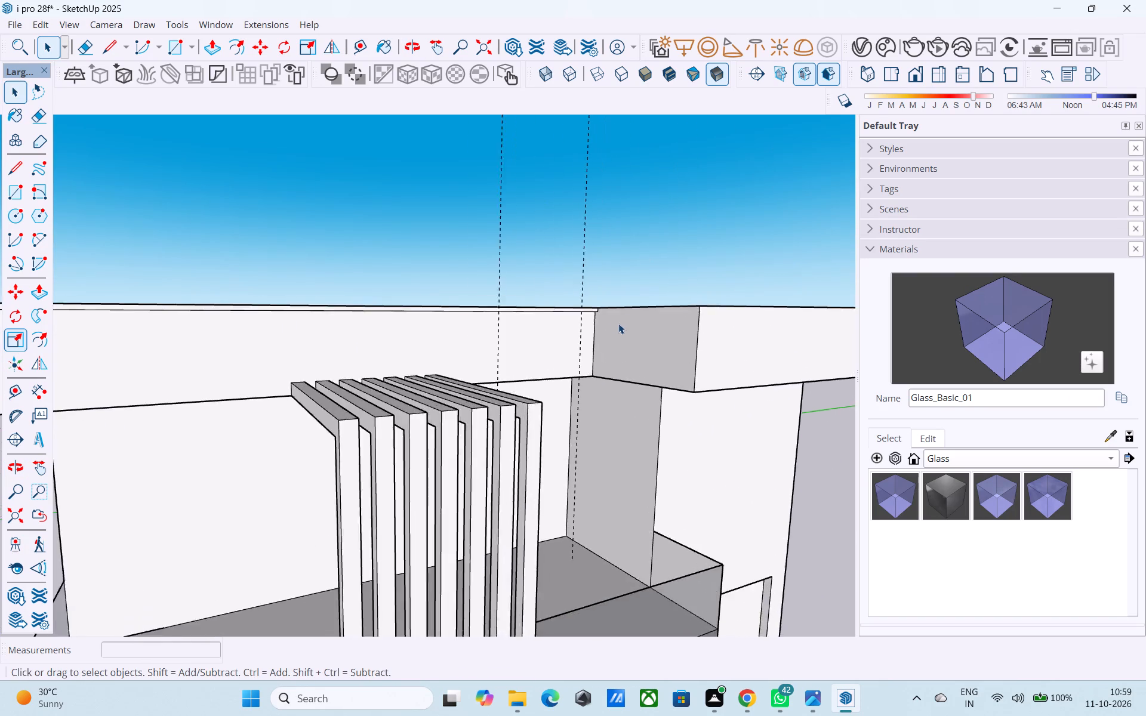
pyautogui.scroll(4, 618, 323)
pyautogui.press('l')
pyautogui.click(585, 305)
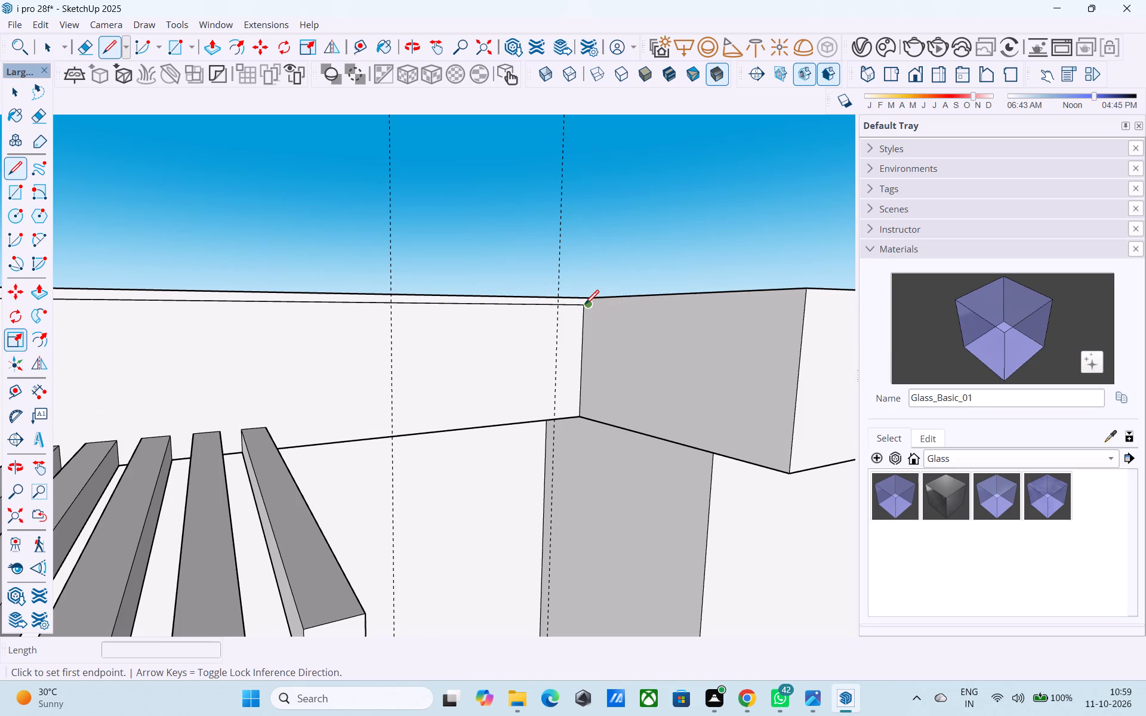
pyautogui.click(808, 306)
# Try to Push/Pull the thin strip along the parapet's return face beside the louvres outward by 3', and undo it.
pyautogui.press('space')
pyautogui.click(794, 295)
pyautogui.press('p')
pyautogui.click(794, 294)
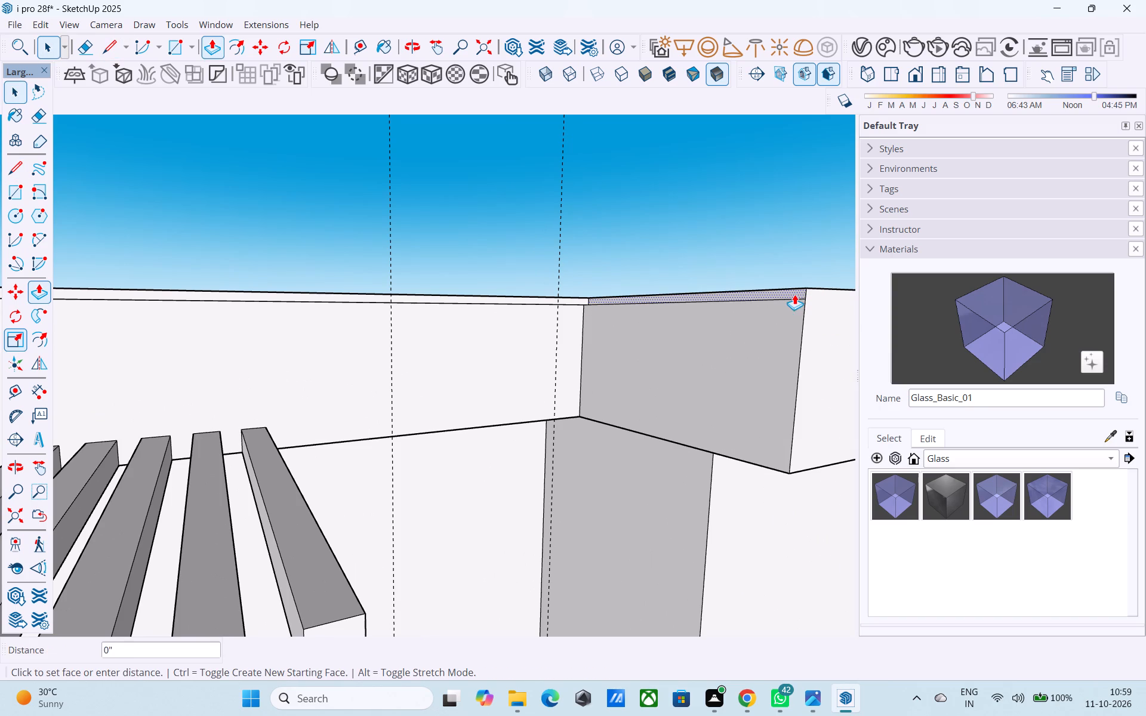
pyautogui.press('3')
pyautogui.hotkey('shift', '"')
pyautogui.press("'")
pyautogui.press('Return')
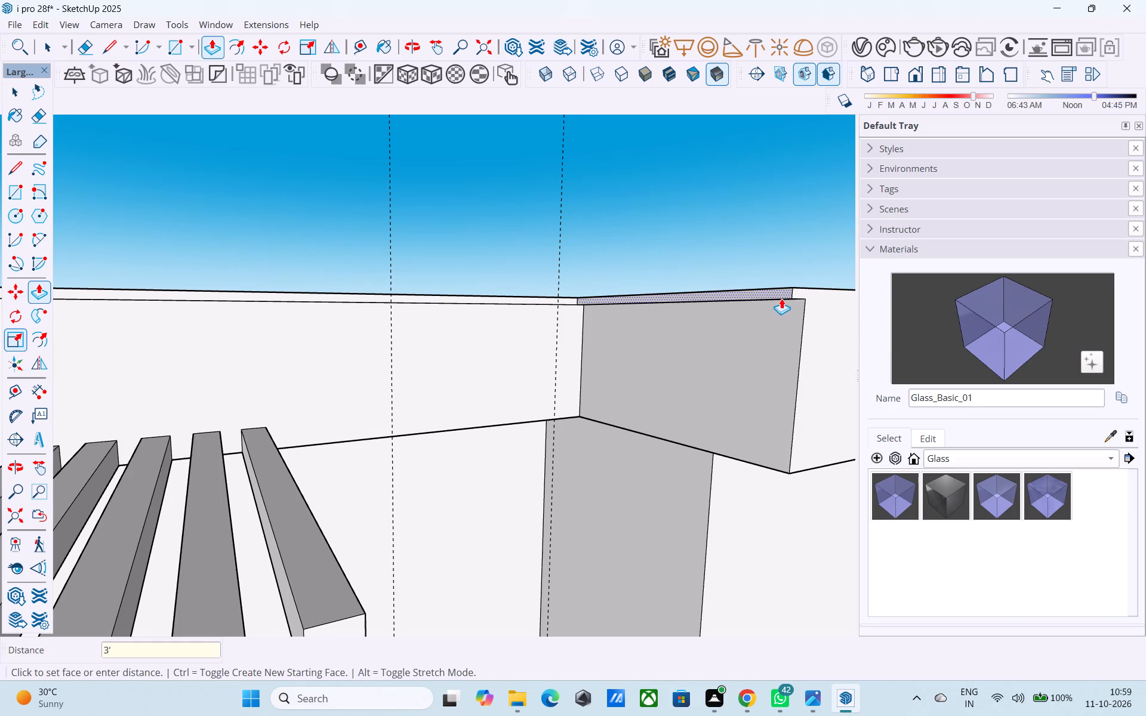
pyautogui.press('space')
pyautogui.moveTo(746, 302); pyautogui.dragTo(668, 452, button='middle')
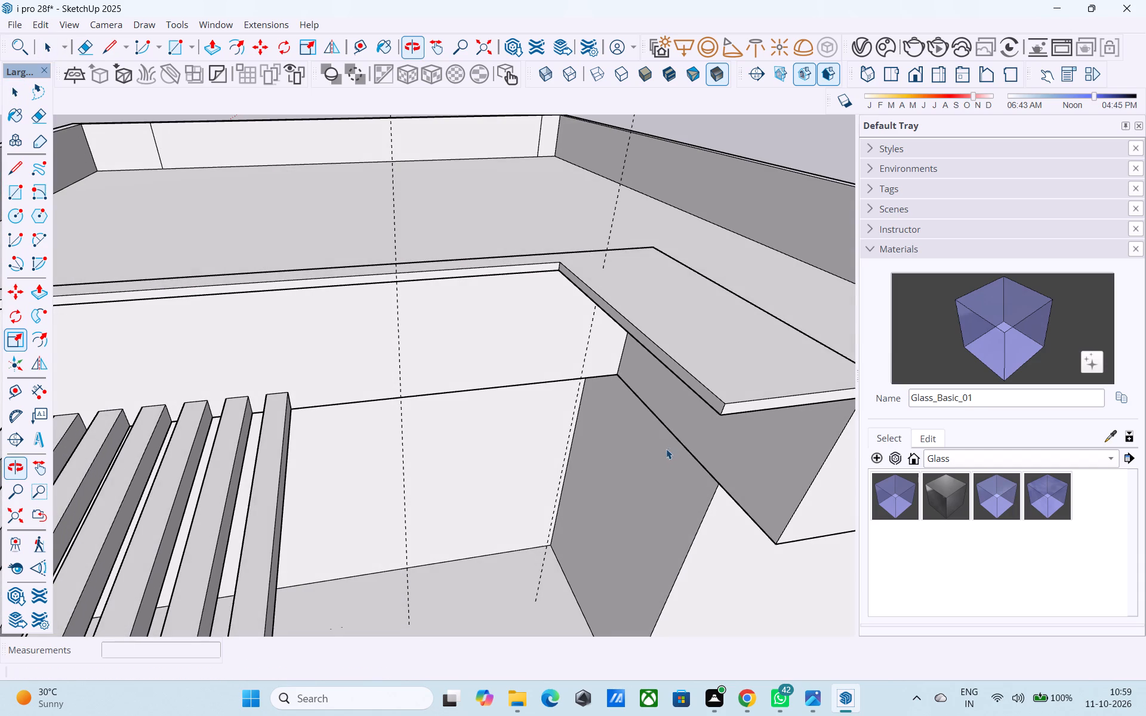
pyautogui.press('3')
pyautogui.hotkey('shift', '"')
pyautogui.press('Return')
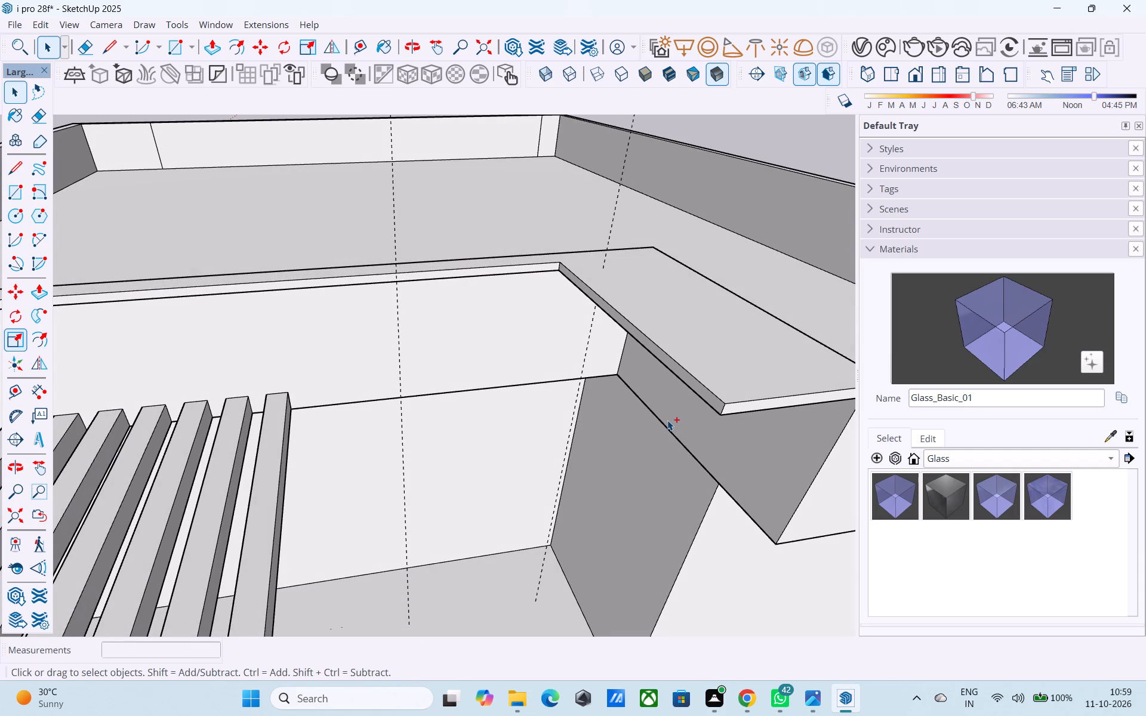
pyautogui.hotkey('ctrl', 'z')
# Push/Pull the thin strip along the top of the parapet's return face beside the louvres outward by 3".
pyautogui.click(778, 338)
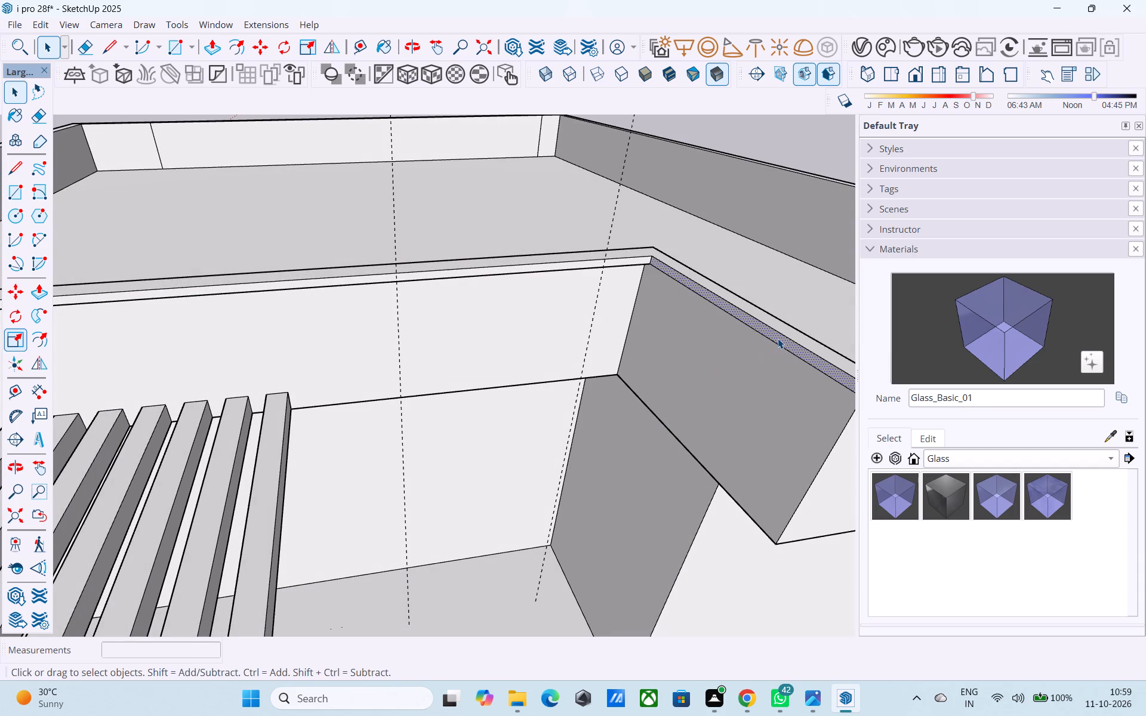
pyautogui.press('p')
pyautogui.click(777, 339)
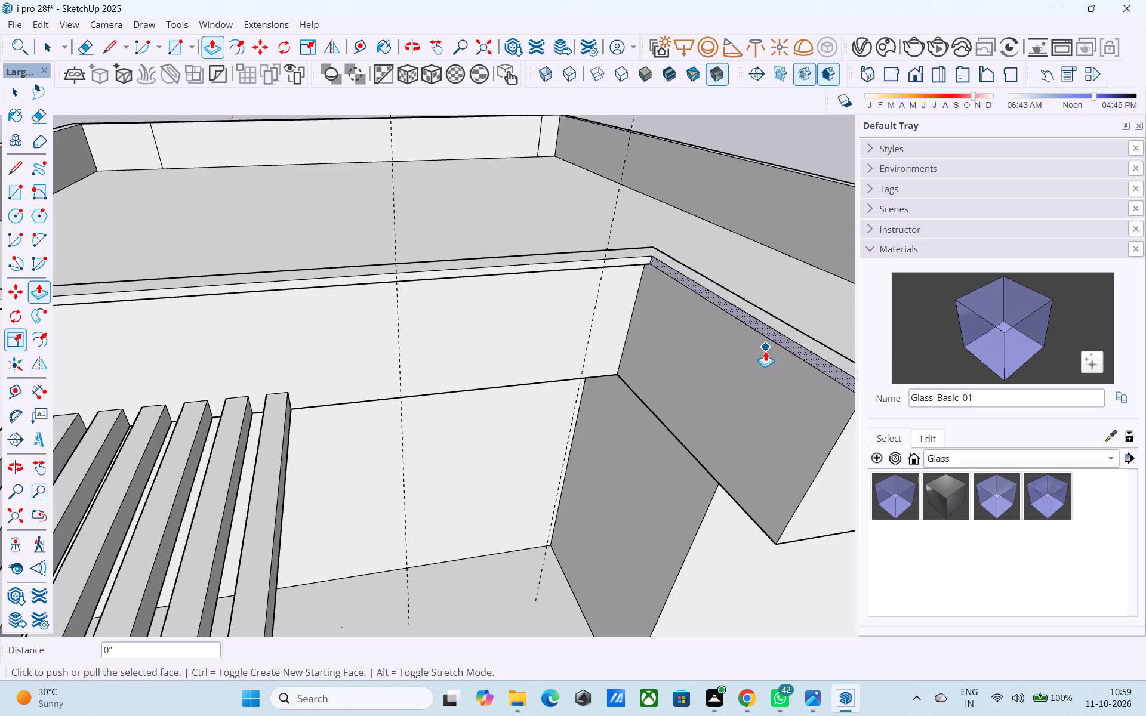
pyautogui.click(785, 337)
pyautogui.write('3"')
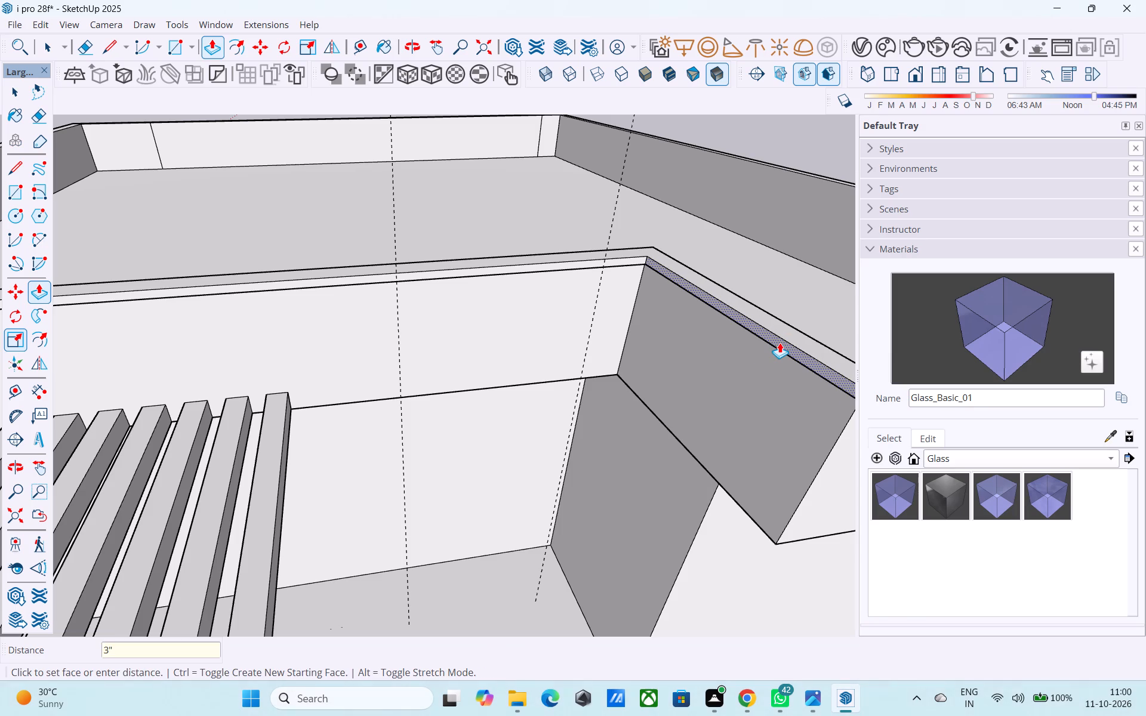
pyautogui.press('Return')
pyautogui.press('space')
# Draw a 15' 3" line across the projecting wing's front parapet face, continuing the coping band's lower edge to the far corner.
pyautogui.scroll(-5, 767, 344)
pyautogui.moveTo(730, 371); pyautogui.dragTo(557, 332, button='middle')
pyautogui.scroll(-9, 532, 316)
pyautogui.moveTo(550, 379); pyautogui.dragTo(571, 348, button='middle')
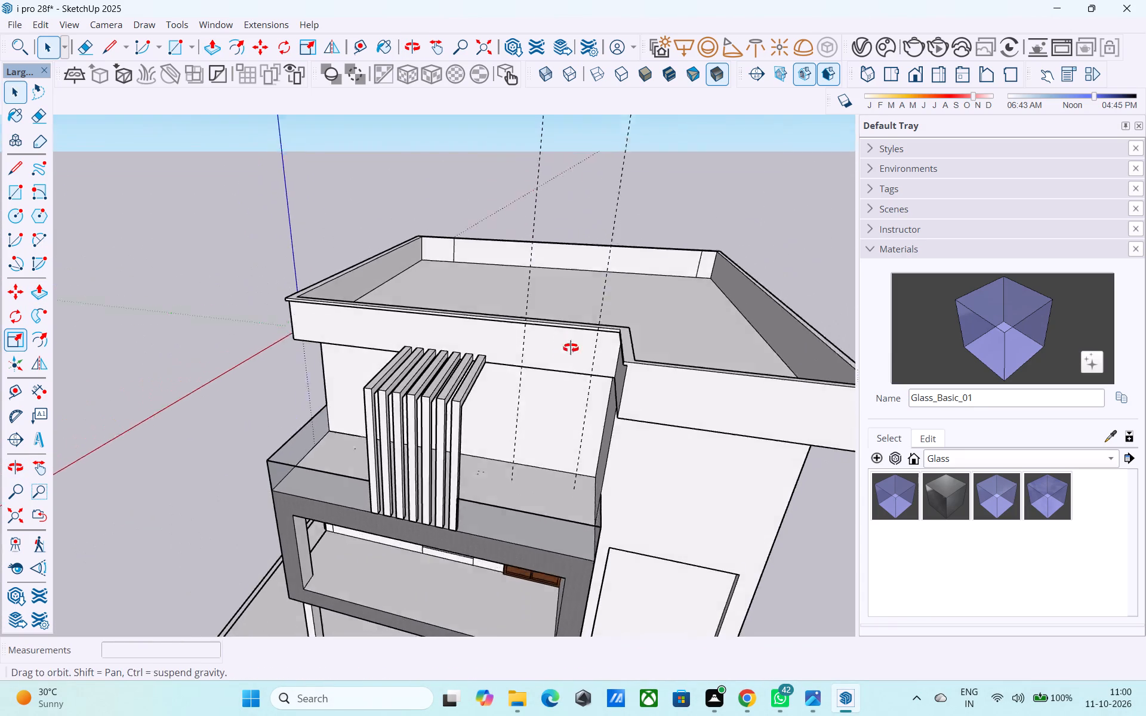
pyautogui.moveTo(571, 348); pyautogui.dragTo(575, 331, button='middle')
pyautogui.scroll(7, 672, 369)
pyautogui.scroll(-4, 619, 365)
pyautogui.press('l')
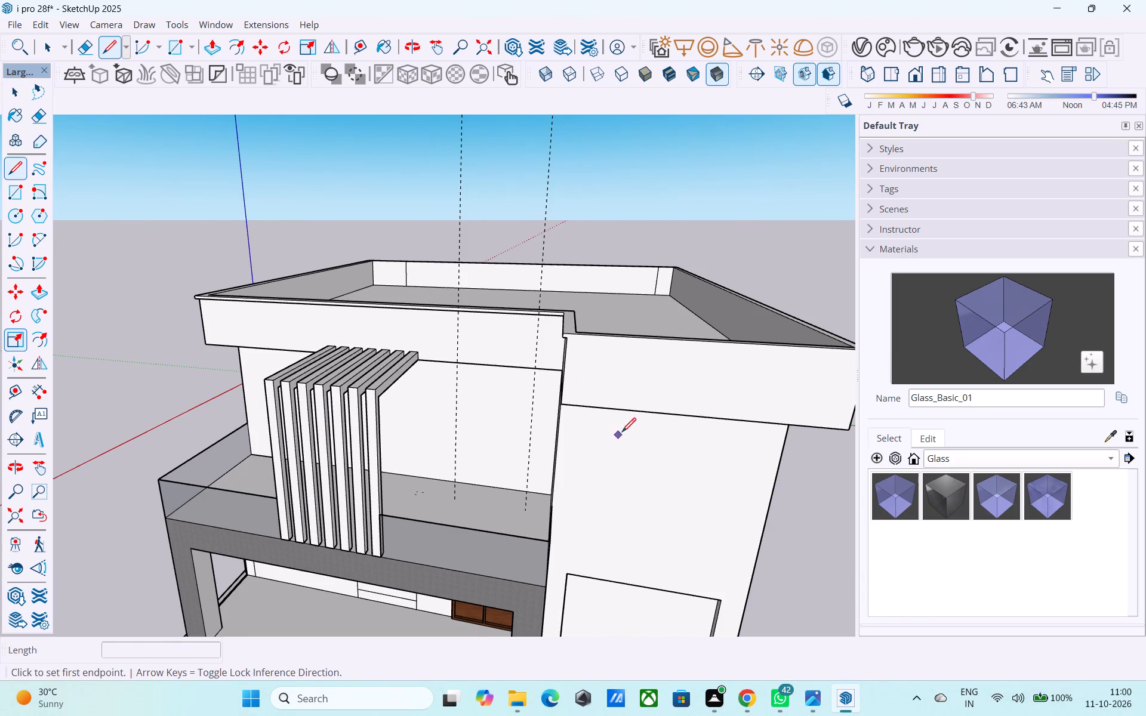
pyautogui.keyDown('shift'); pyautogui.moveTo(623, 433); pyautogui.dragTo(557, 379, button='middle'); pyautogui.keyUp('shift')
pyautogui.keyDown('shift'); pyautogui.scroll(7, 565, 406); pyautogui.keyUp('shift')
pyautogui.click(446, 225)
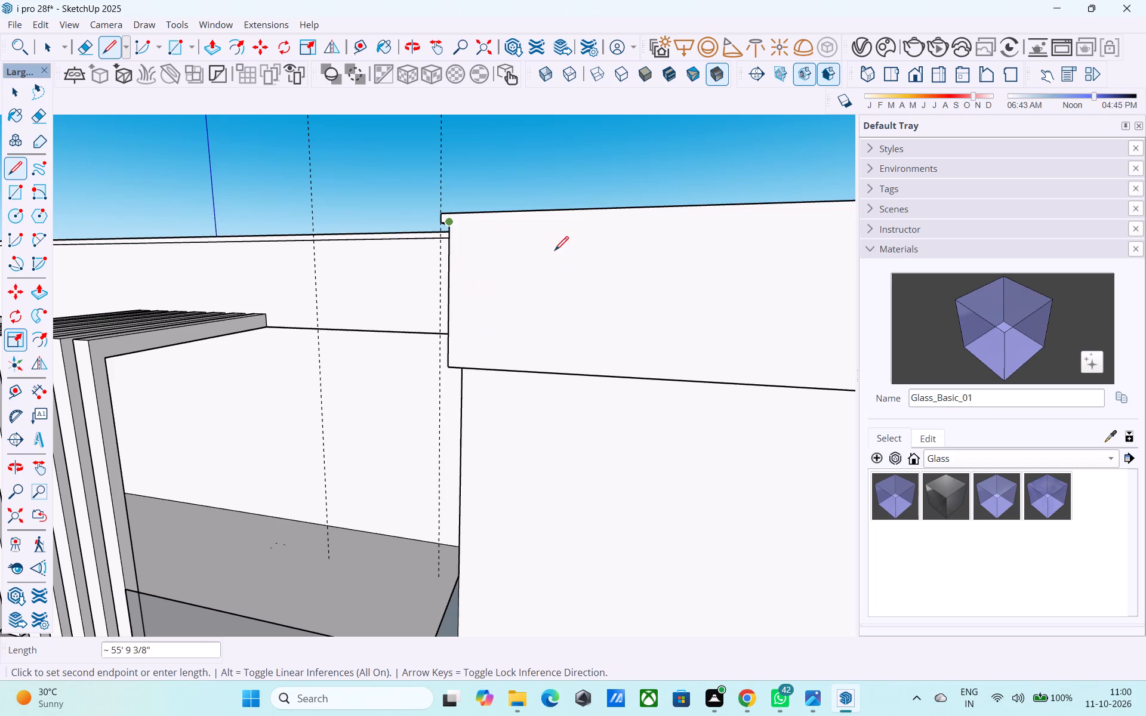
pyautogui.scroll(-4, 559, 257)
pyautogui.keyDown('shift'); pyautogui.moveTo(606, 292); pyautogui.dragTo(348, 335, button='middle'); pyautogui.keyUp('shift')
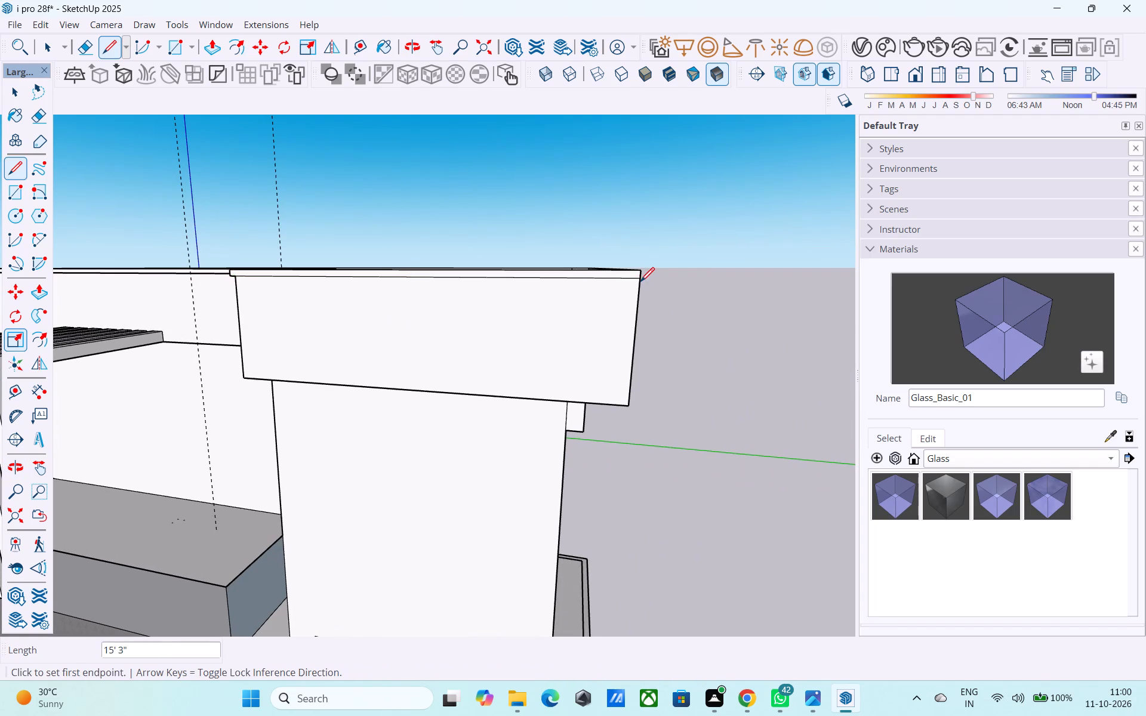
pyautogui.click(640, 283)
# Push/Pull the thin strip along the top of the projecting wing's front parapet face outward by 3".
pyautogui.scroll(7, 610, 280)
pyautogui.press('space')
pyautogui.click(611, 274)
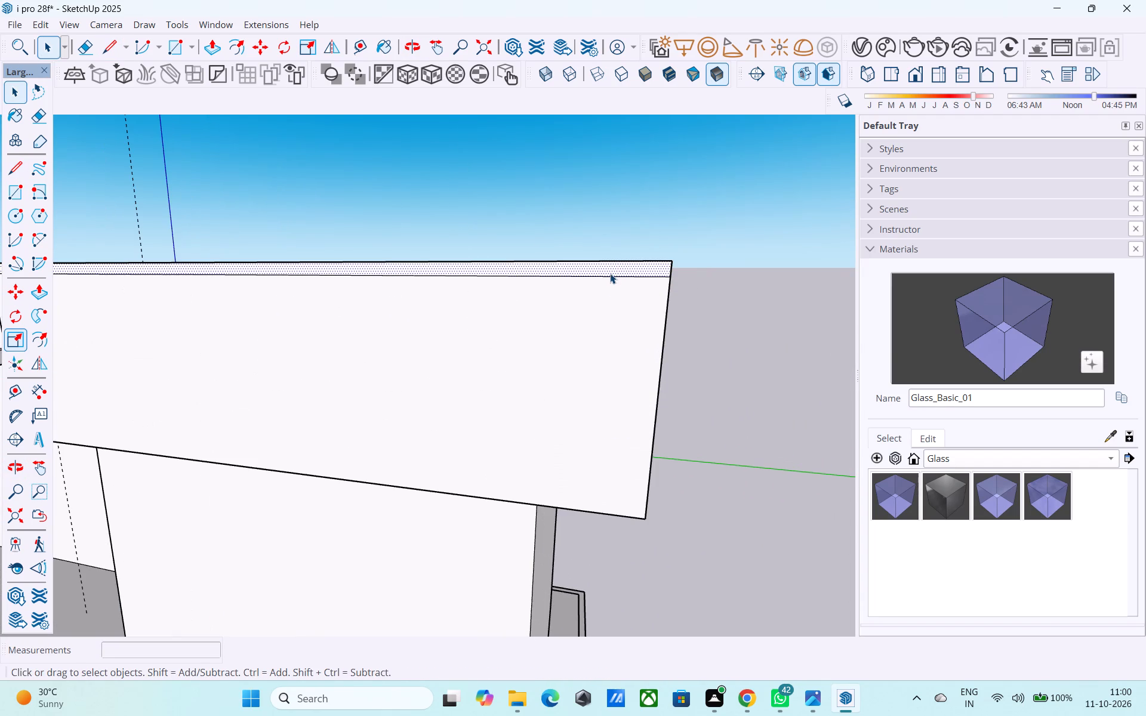
pyautogui.press('p')
pyautogui.click(610, 273)
pyautogui.moveTo(607, 277); pyautogui.dragTo(472, 388, button='middle')
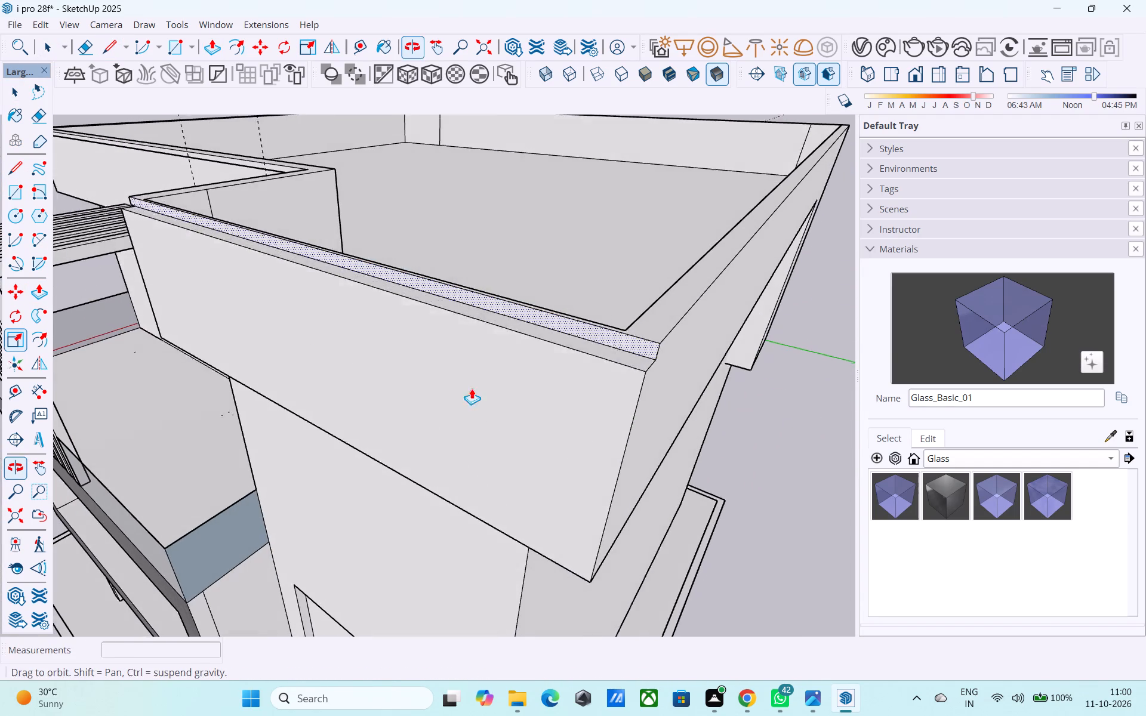
pyautogui.moveTo(472, 388); pyautogui.dragTo(476, 386, button='middle')
pyautogui.press('3')
pyautogui.hotkey('shift', '"')
pyautogui.press('Return')
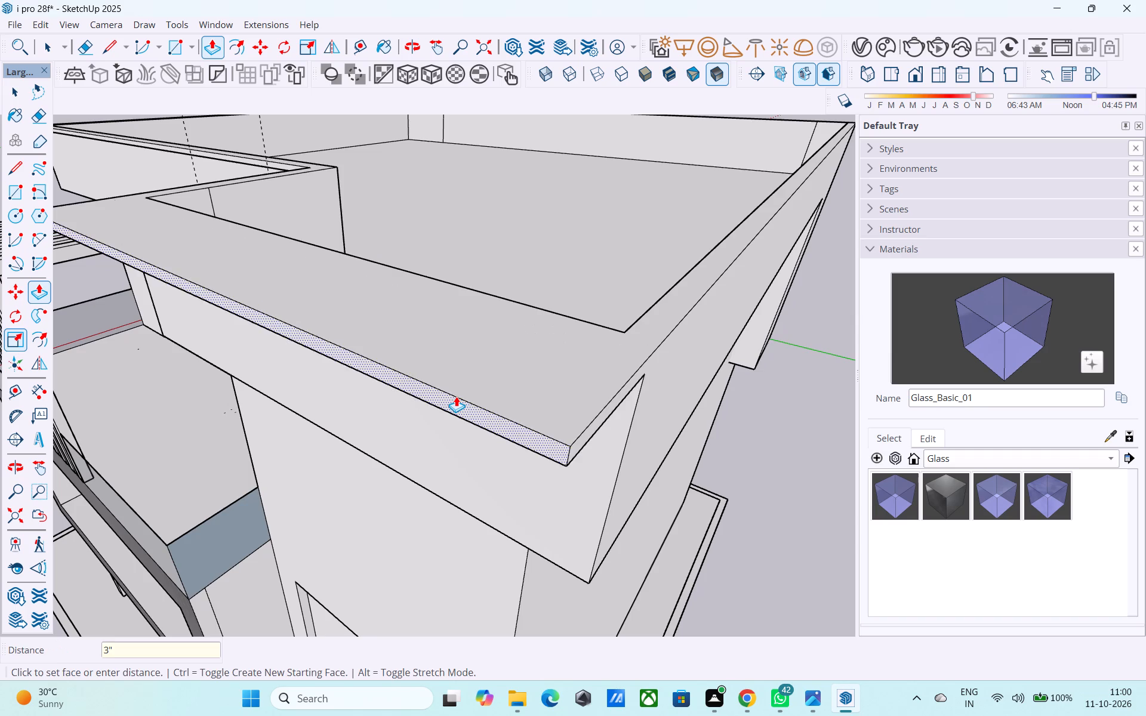
pyautogui.press('space')
# Erase the leftover vertical lines on the inner faces of the roof parapet.
pyautogui.scroll(-4, 456, 398)
pyautogui.moveTo(456, 399); pyautogui.dragTo(563, 387, button='middle')
pyautogui.scroll(-5, 565, 390)
pyautogui.moveTo(464, 452); pyautogui.dragTo(605, 437, button='middle')
pyautogui.scroll(-8, 620, 437)
pyautogui.middleClick(546, 464)
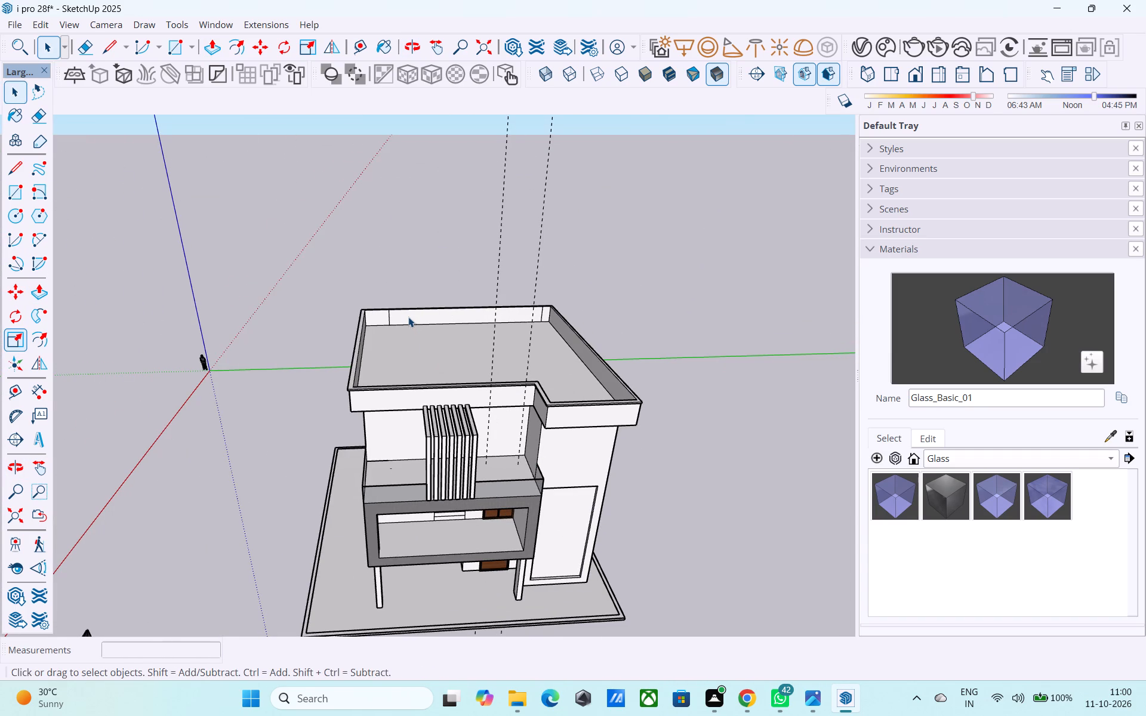
pyautogui.press('e')
pyautogui.scroll(4, 417, 306)
pyautogui.click(376, 323)
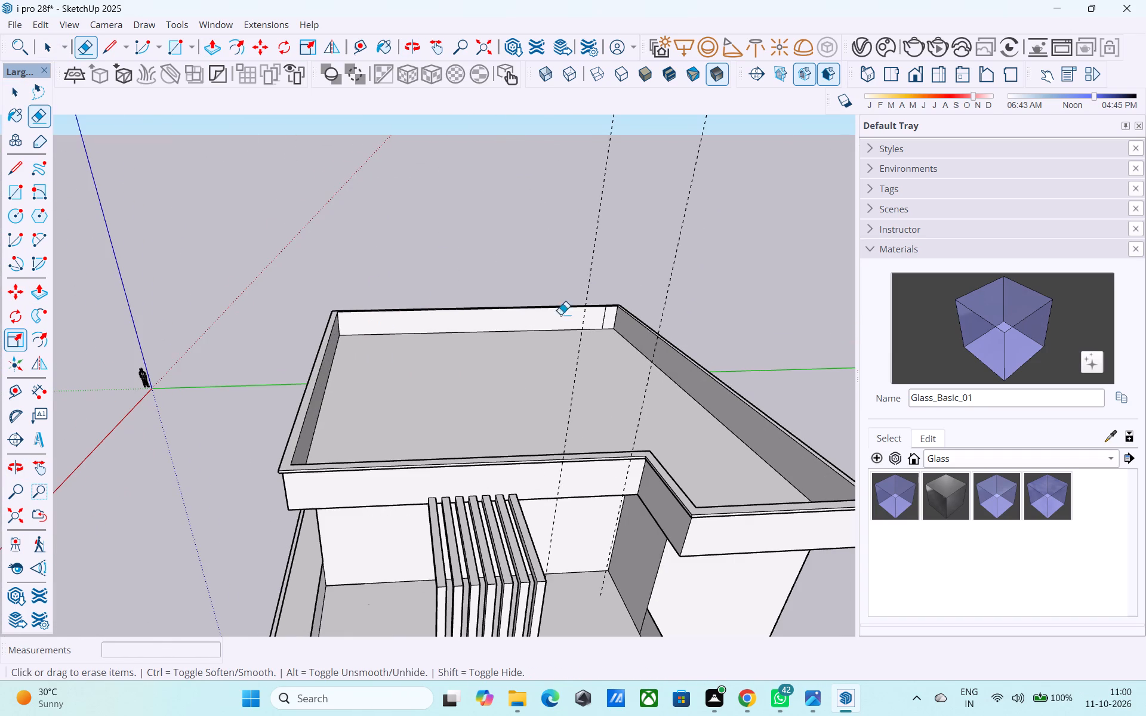
pyautogui.moveTo(606, 316); pyautogui.dragTo(599, 318)
pyautogui.moveTo(576, 325); pyautogui.dragTo(0, 488, button='middle')
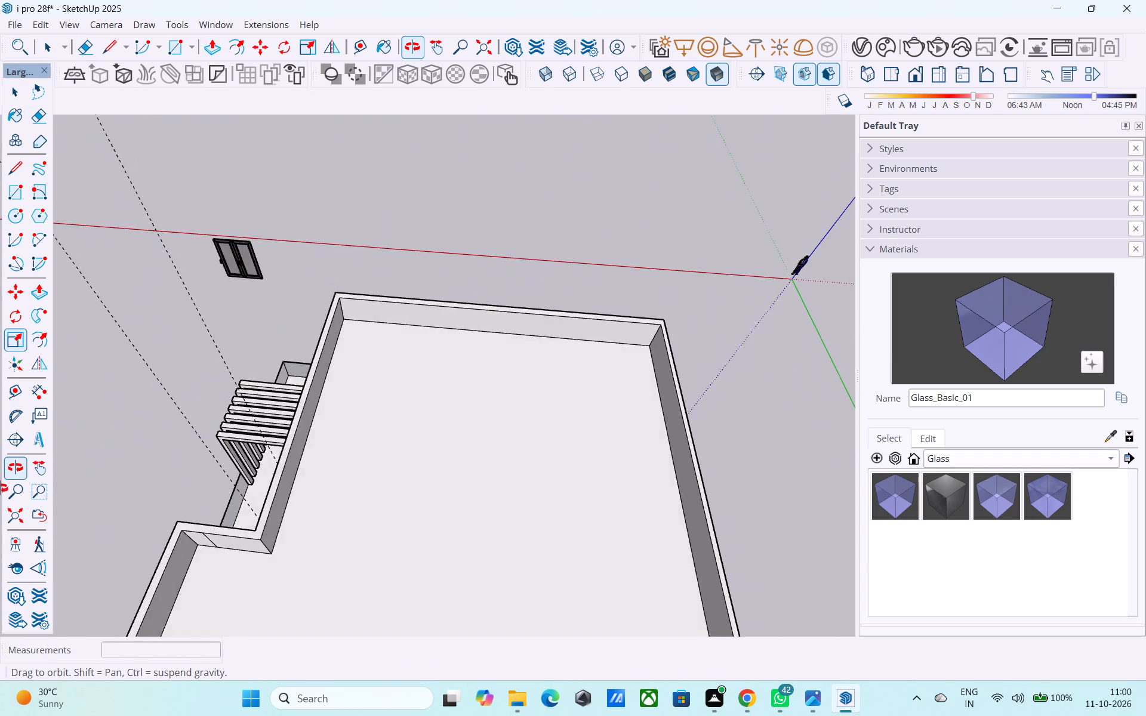
pyautogui.moveTo(0, 488); pyautogui.dragTo(195, 305, button='middle')
pyautogui.moveTo(300, 578); pyautogui.dragTo(287, 581)
# Erase the two vertical dashed guide lines rising beside the louvres, working inside the house group.
pyautogui.moveTo(297, 548); pyautogui.dragTo(818, 381, button='middle')
pyautogui.scroll(-7, 650, 391)
pyautogui.moveTo(584, 408); pyautogui.dragTo(557, 419, button='middle')
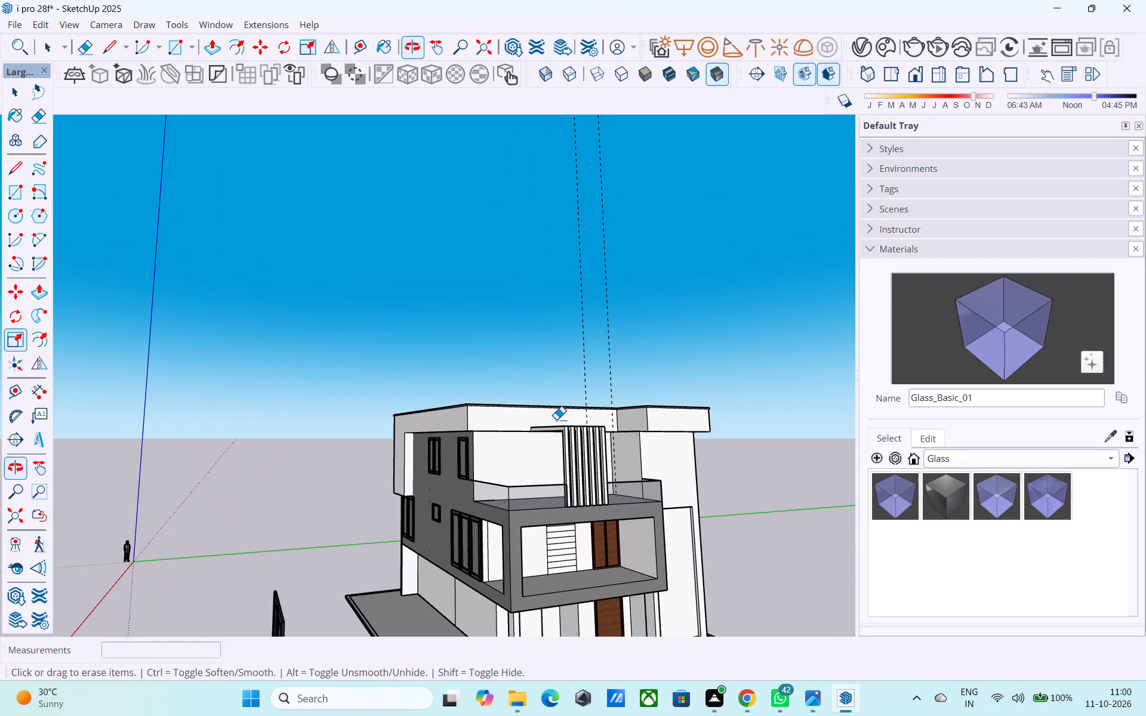
pyautogui.press('space')
pyautogui.click(526, 363)
pyautogui.press('e')
pyautogui.moveTo(699, 256); pyautogui.dragTo(283, 295)
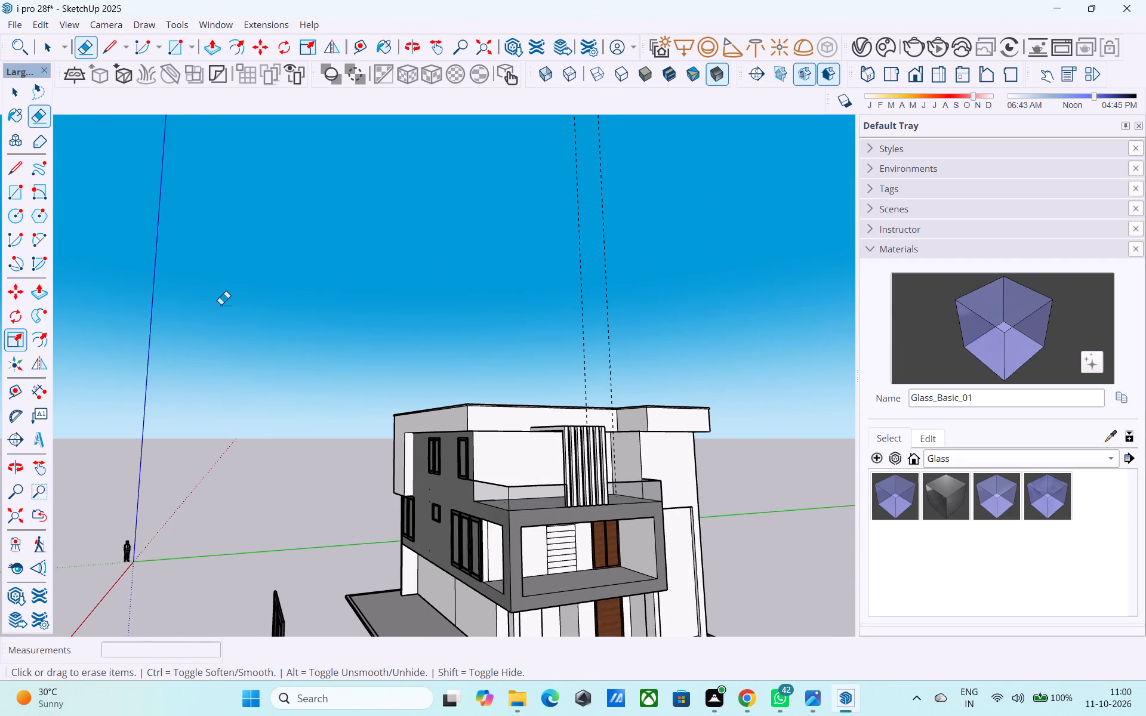
pyautogui.moveTo(541, 282); pyautogui.dragTo(629, 304)
pyautogui.press('space')
pyautogui.doubleClick(648, 567)
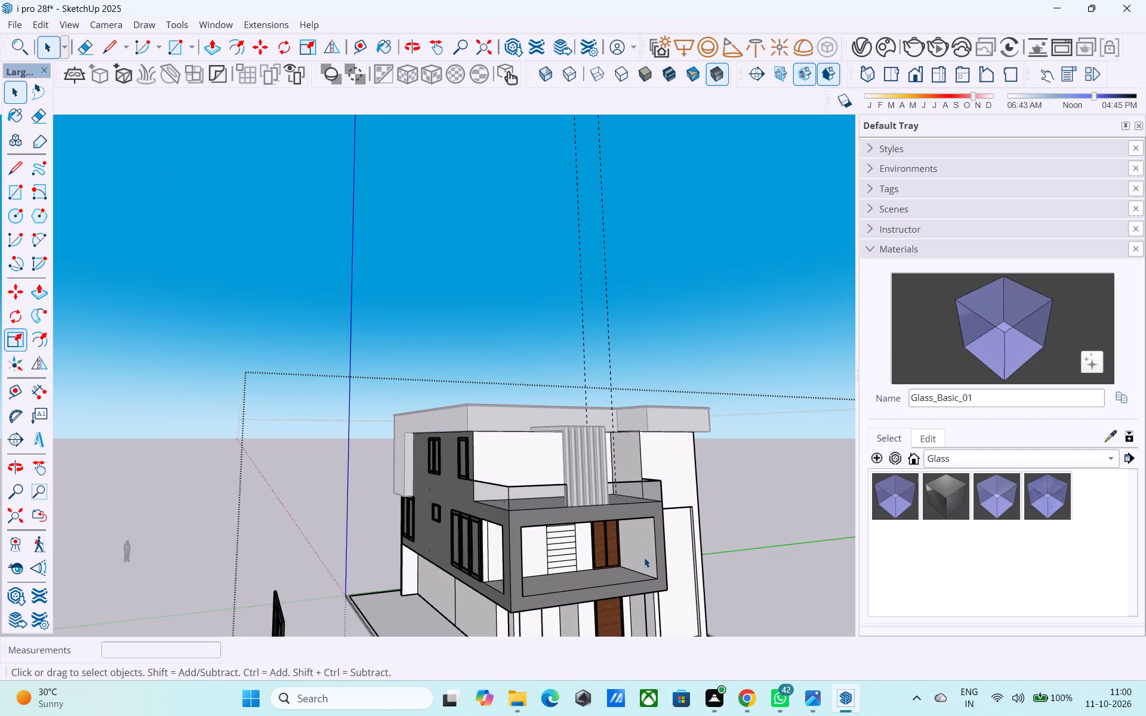
pyautogui.press('e')
pyautogui.moveTo(624, 301); pyautogui.dragTo(544, 294)
pyautogui.press('space')
pyautogui.click(538, 303)
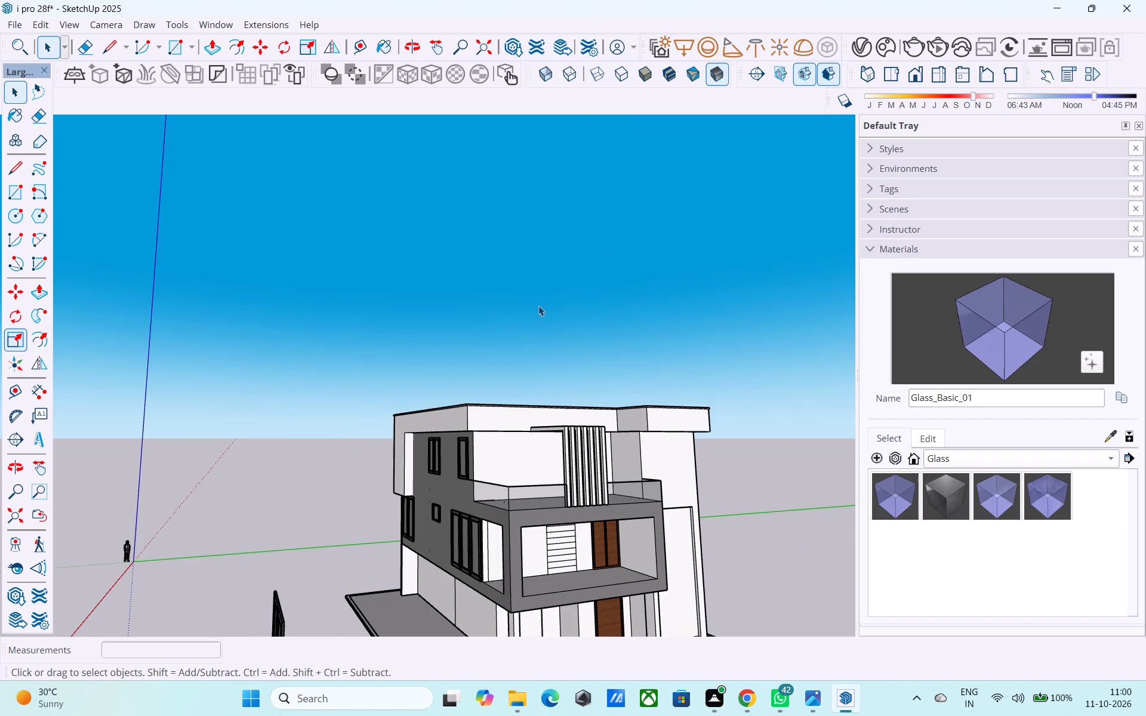
# Copy the side facade's small square window about 19' 10 7/8" down onto the white ground-floor wall below the triple window.
pyautogui.scroll(-5, 457, 274)
pyautogui.scroll(1, 507, 390)
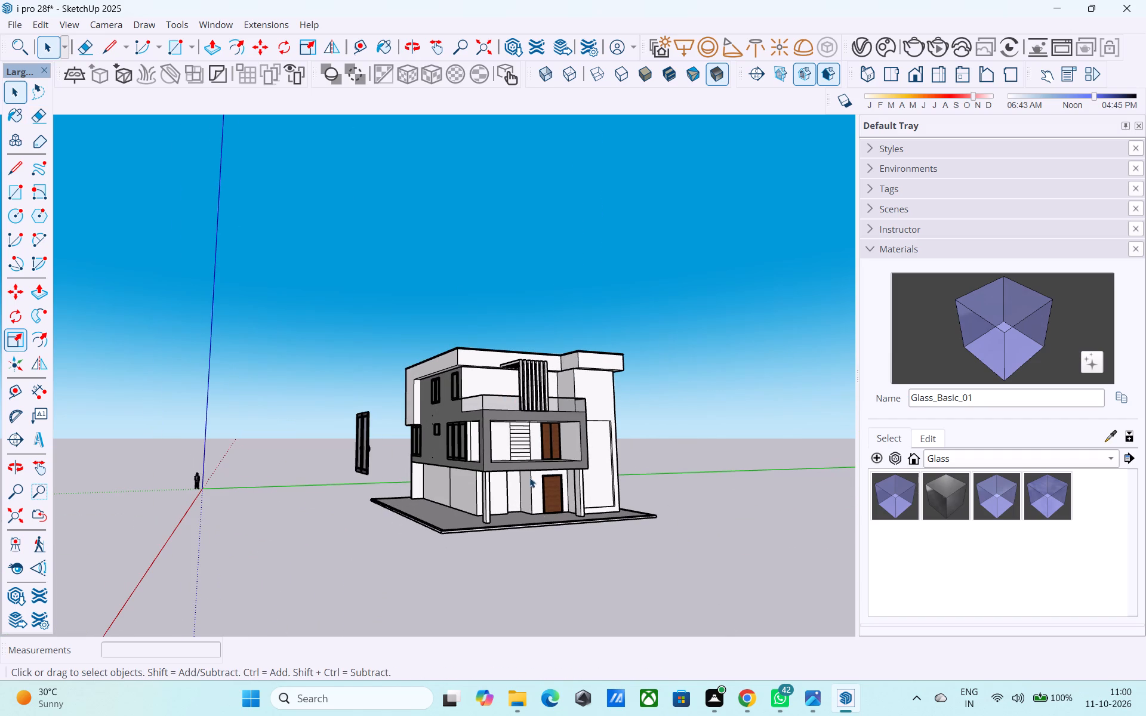
pyautogui.keyDown('shift'); pyautogui.moveTo(490, 553); pyautogui.dragTo(765, 499, button='middle'); pyautogui.keyUp('shift')
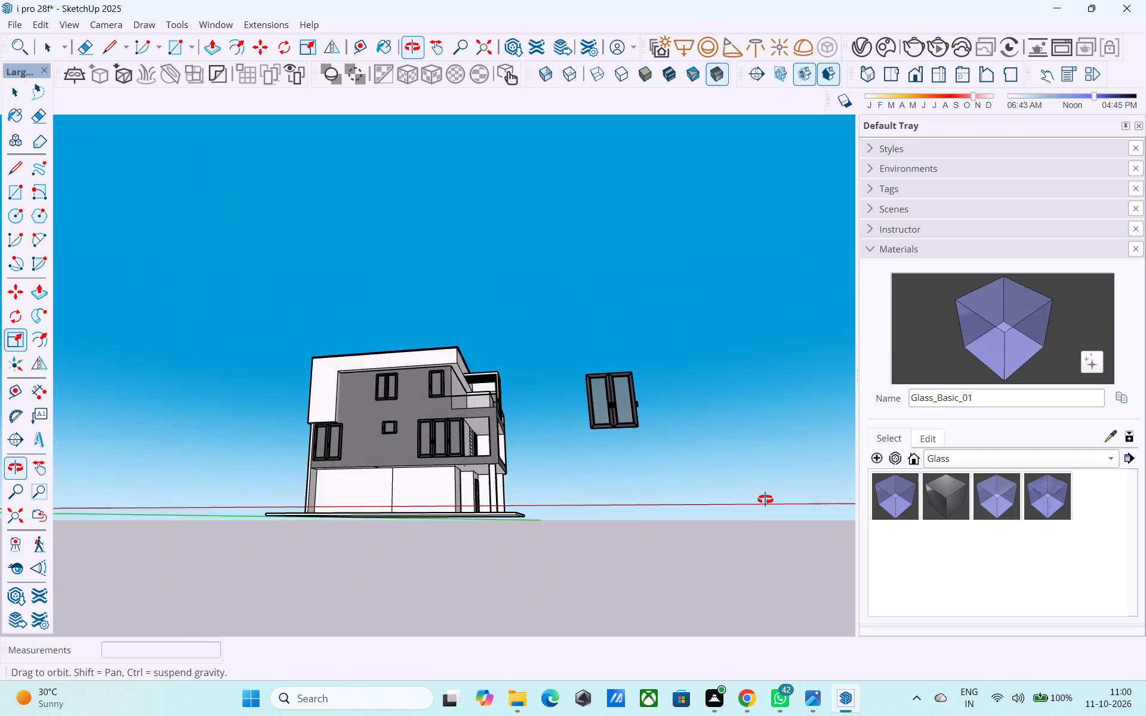
pyautogui.keyDown('shift'); pyautogui.moveTo(765, 499); pyautogui.dragTo(799, 560, button='middle'); pyautogui.keyUp('shift')
pyautogui.scroll(2, 397, 503)
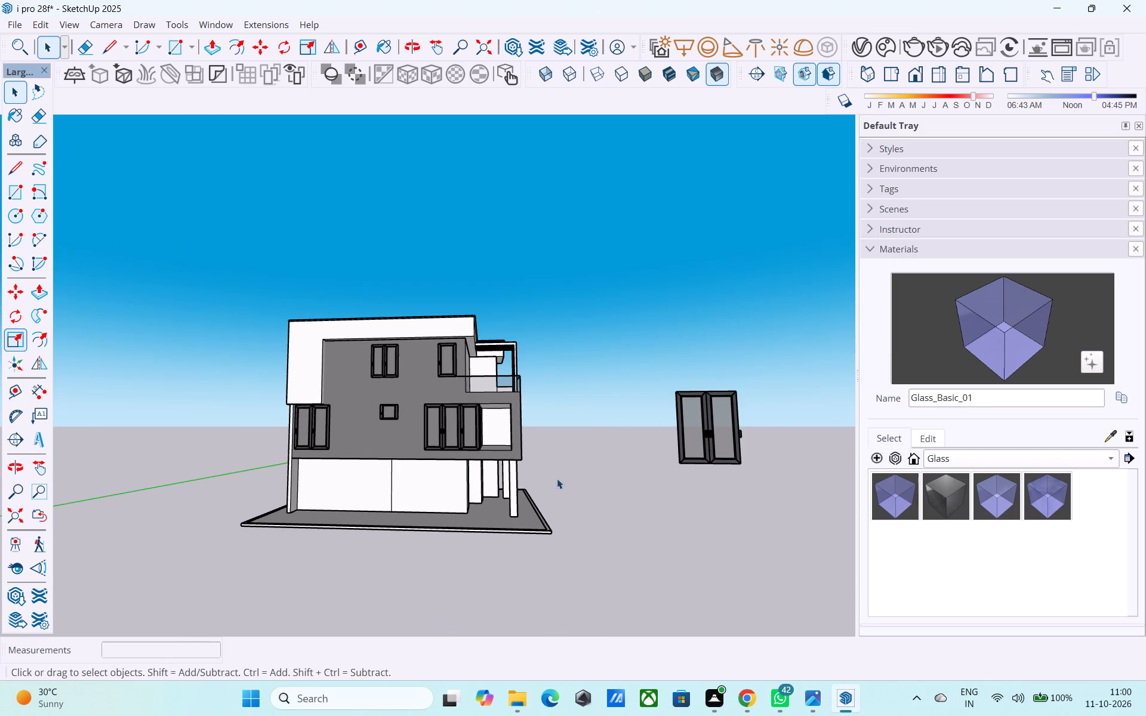
pyautogui.keyDown('shift'); pyautogui.moveTo(557, 479); pyautogui.dragTo(585, 520, button='middle'); pyautogui.keyUp('shift')
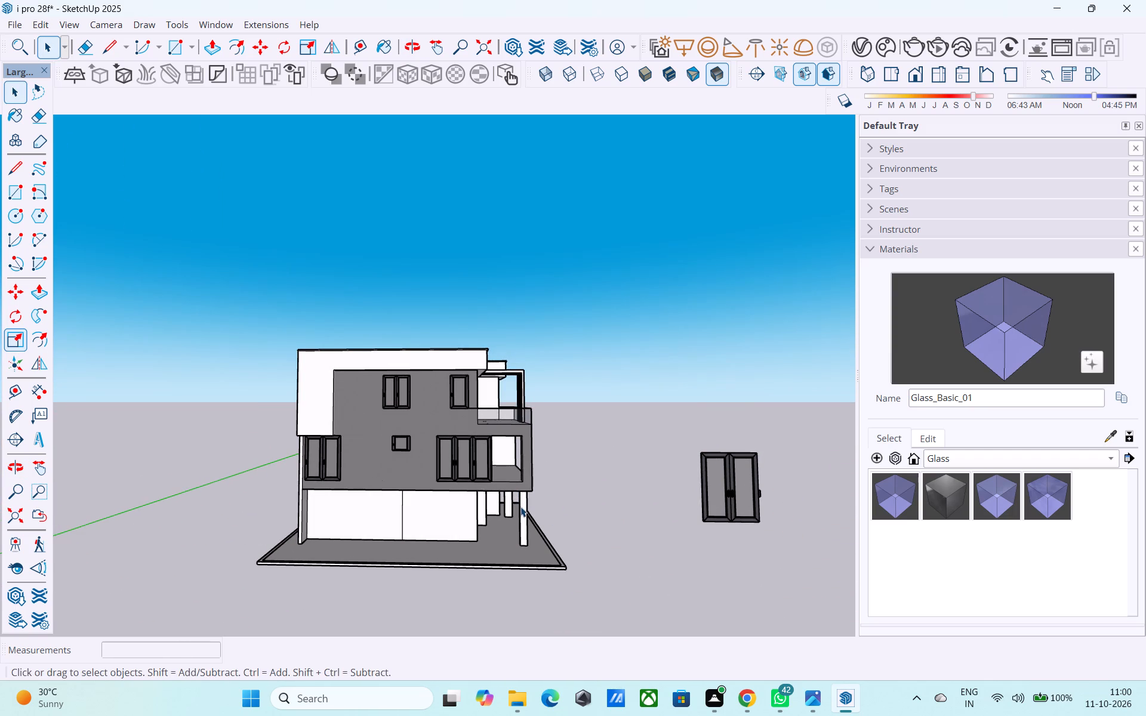
pyautogui.scroll(1, 438, 414)
pyautogui.click(405, 453)
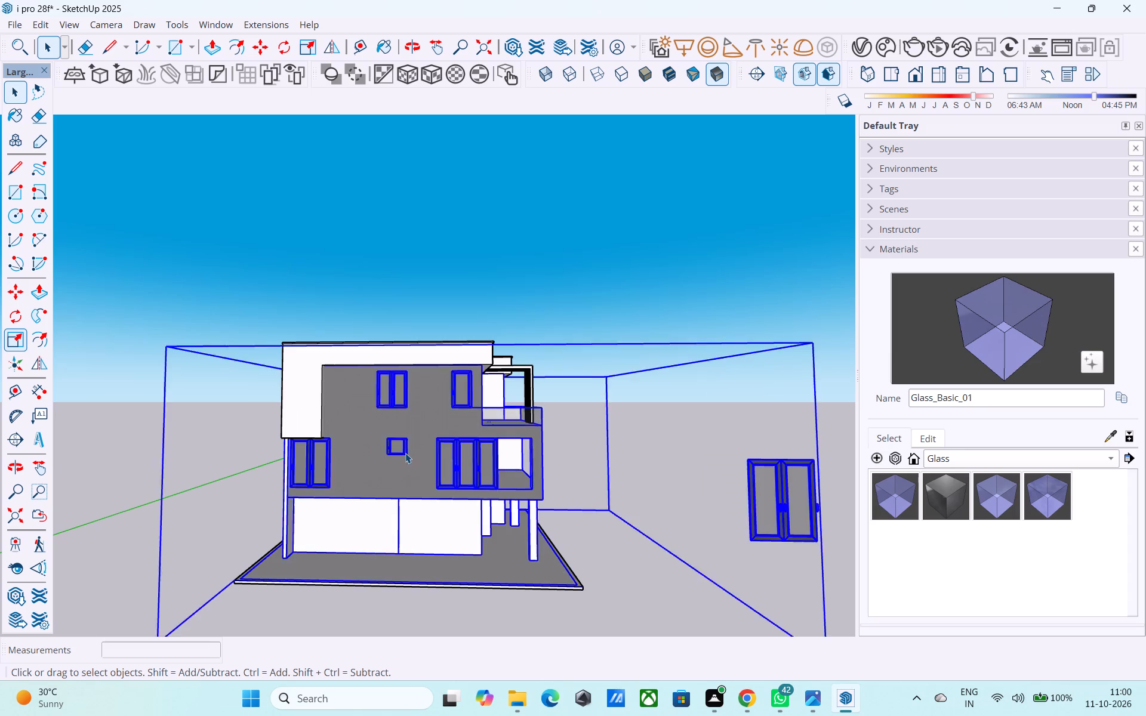
pyautogui.scroll(7, 405, 453)
pyautogui.doubleClick(405, 452)
pyautogui.scroll(3, 402, 452)
pyautogui.click(405, 447)
pyautogui.scroll(2, 405, 447)
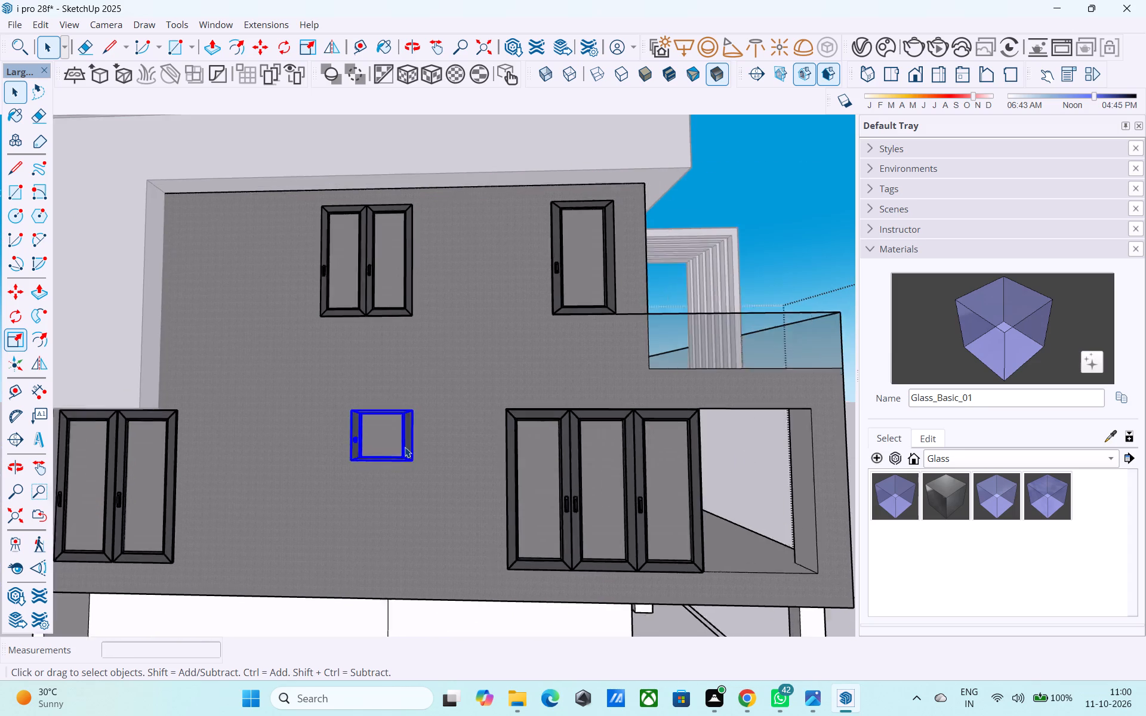
pyautogui.scroll(2, 405, 447)
pyautogui.press('m')
pyautogui.moveTo(404, 419); pyautogui.dragTo(566, 501, button='middle')
pyautogui.scroll(7, 491, 501)
pyautogui.click(467, 441)
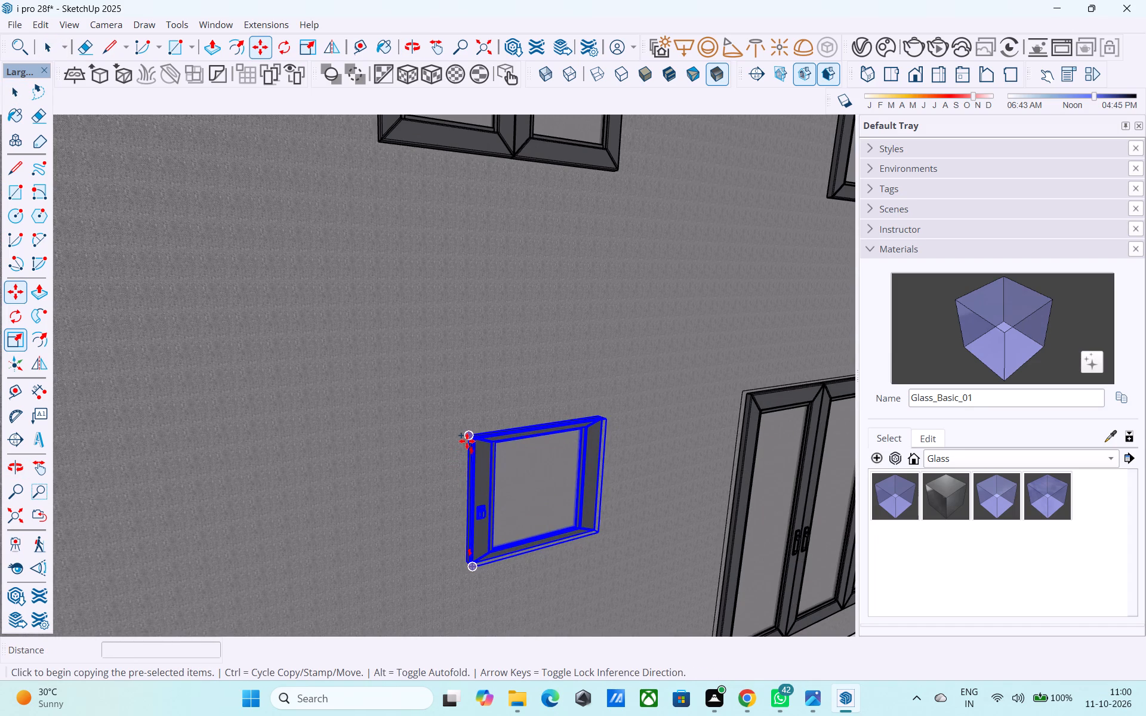
pyautogui.scroll(-16, 587, 530)
pyautogui.keyDown('shift'); pyautogui.moveTo(601, 524); pyautogui.dragTo(562, 513, button='middle'); pyautogui.keyUp('shift')
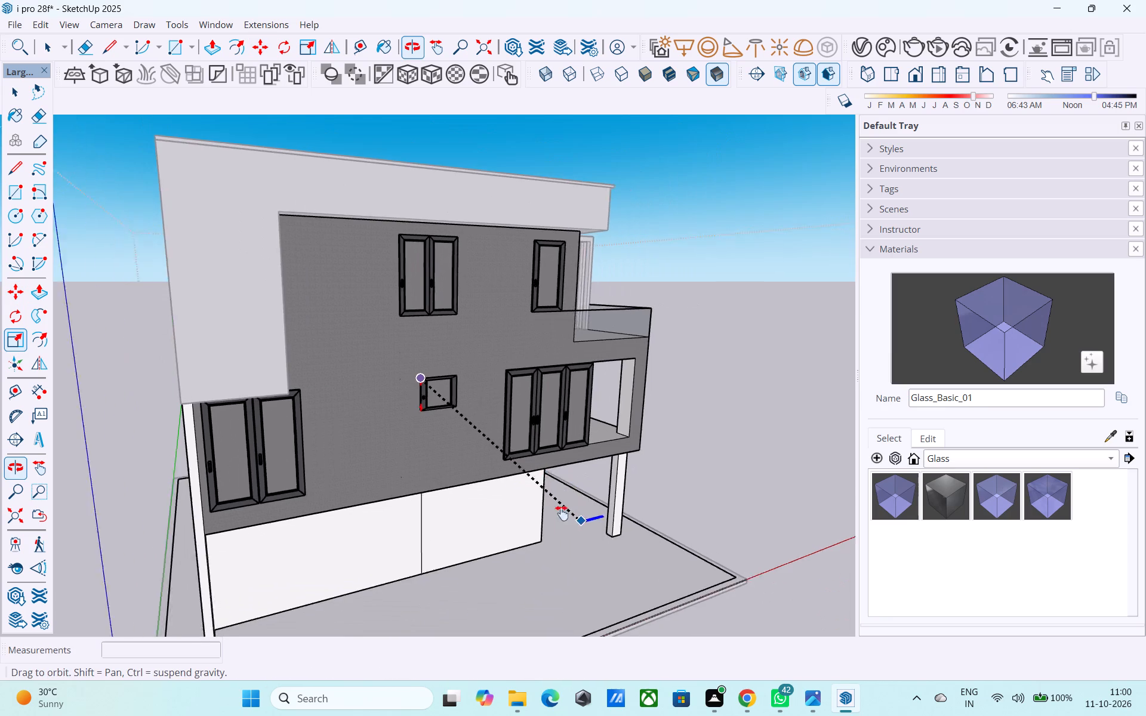
pyautogui.keyDown('shift'); pyautogui.moveTo(562, 513); pyautogui.dragTo(429, 417, button='middle'); pyautogui.keyUp('shift')
pyautogui.scroll(7, 442, 434)
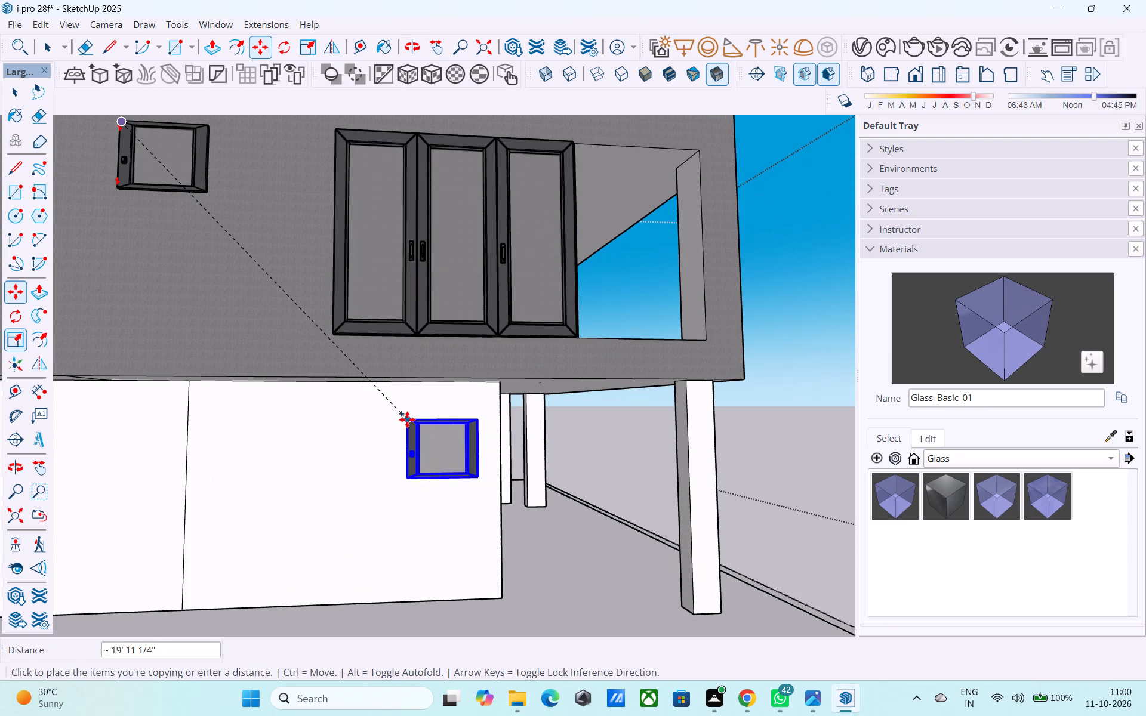
pyautogui.moveTo(407, 419); pyautogui.dragTo(329, 436, button='middle')
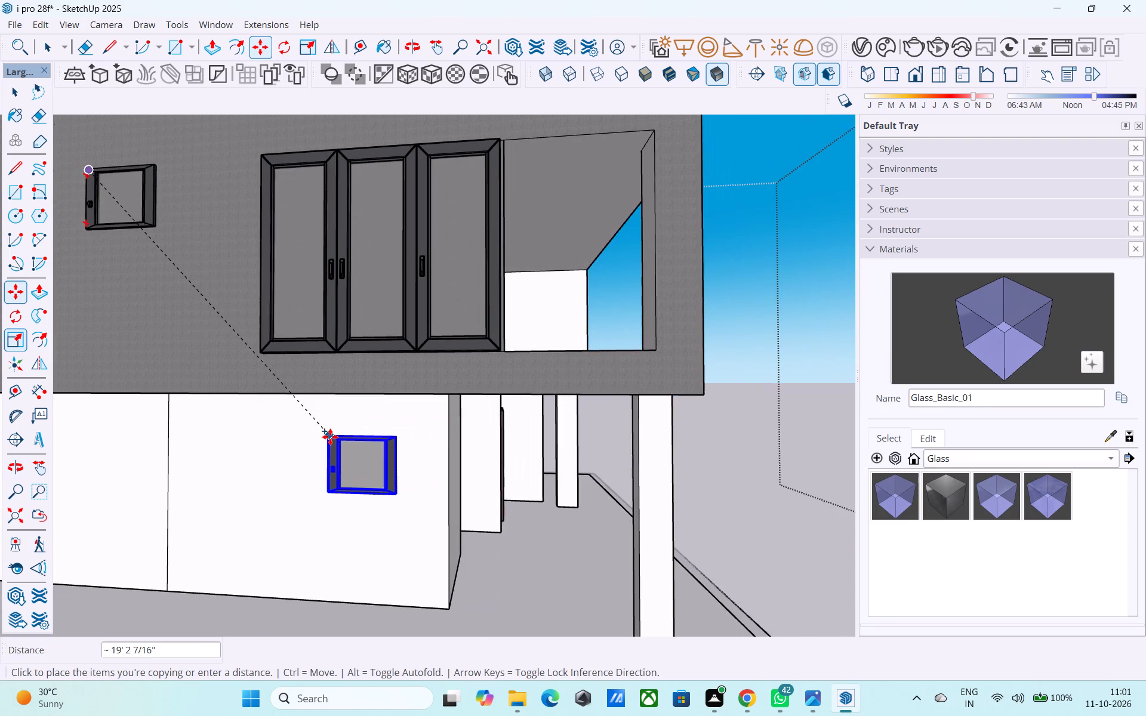
pyautogui.scroll(3, 331, 437)
pyautogui.click(371, 421)
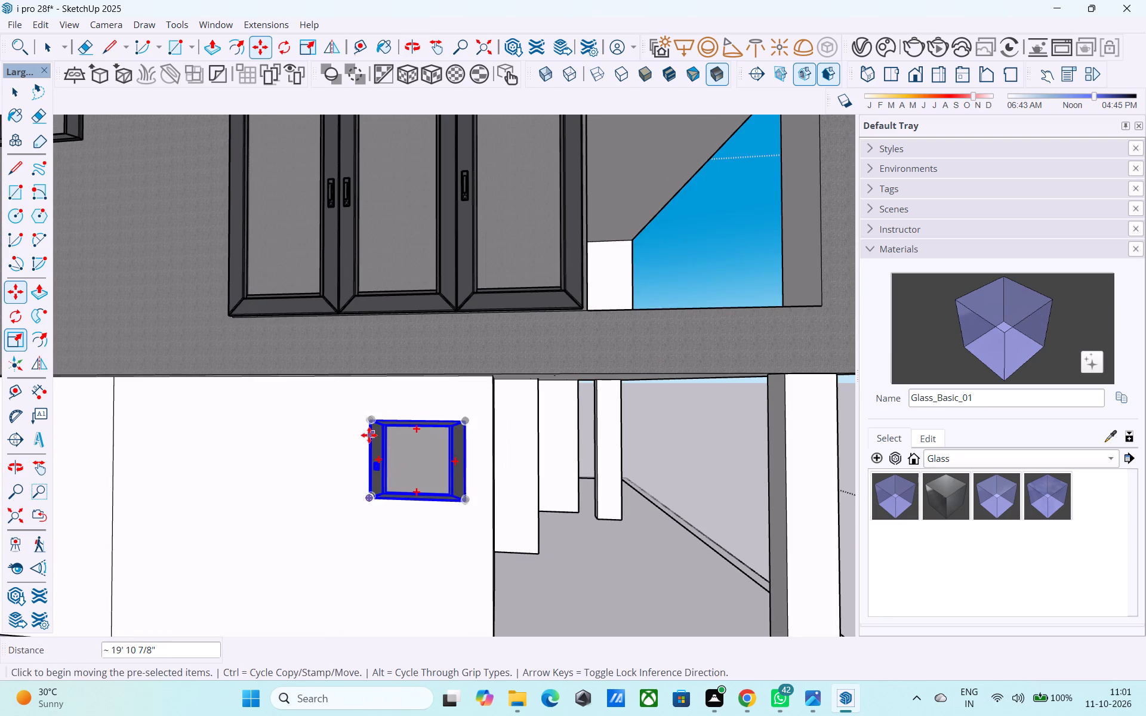
# Copy the small ground-floor window about 4' 11/16" along the side wall, away from the front corner, edge to edge with the original.
pyautogui.scroll(1, 369, 435)
pyautogui.moveTo(375, 436); pyautogui.dragTo(562, 493, button='middle')
pyautogui.press('m')
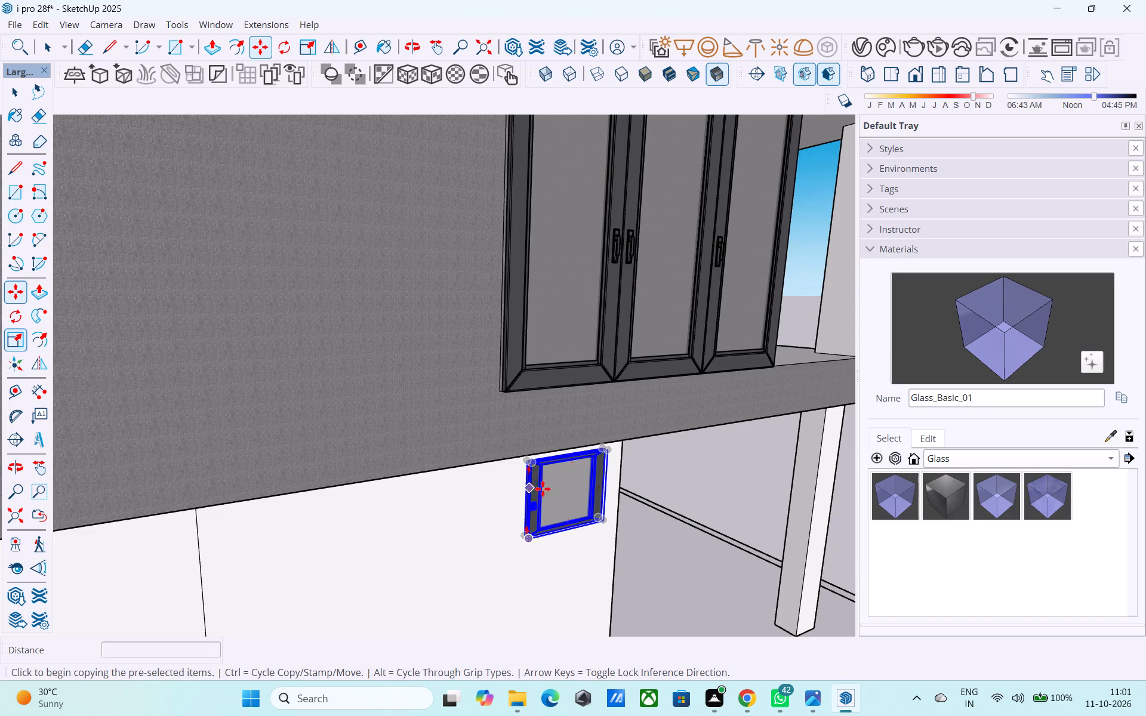
pyautogui.scroll(1, 664, 509)
pyautogui.moveTo(664, 509); pyautogui.dragTo(530, 473, button='middle')
pyautogui.scroll(4, 409, 489)
pyautogui.click(307, 452)
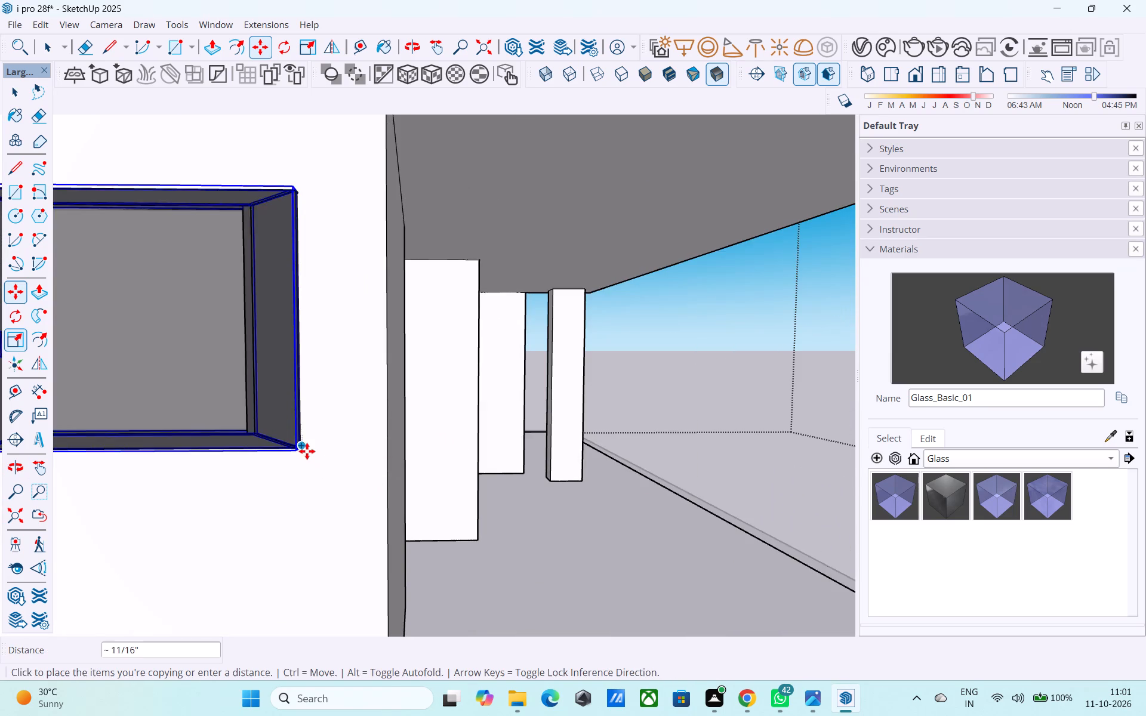
pyautogui.scroll(-7, 329, 455)
pyautogui.keyDown('shift'); pyautogui.moveTo(200, 479); pyautogui.dragTo(420, 500, button='middle'); pyautogui.keyUp('shift')
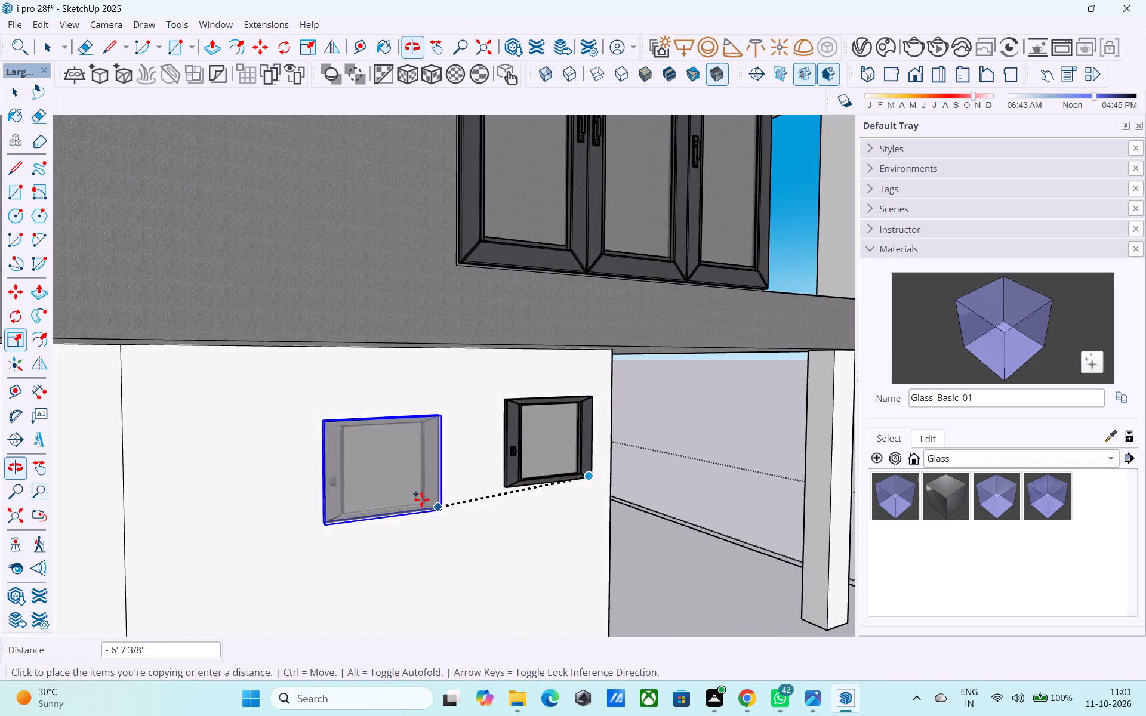
pyautogui.scroll(6, 448, 495)
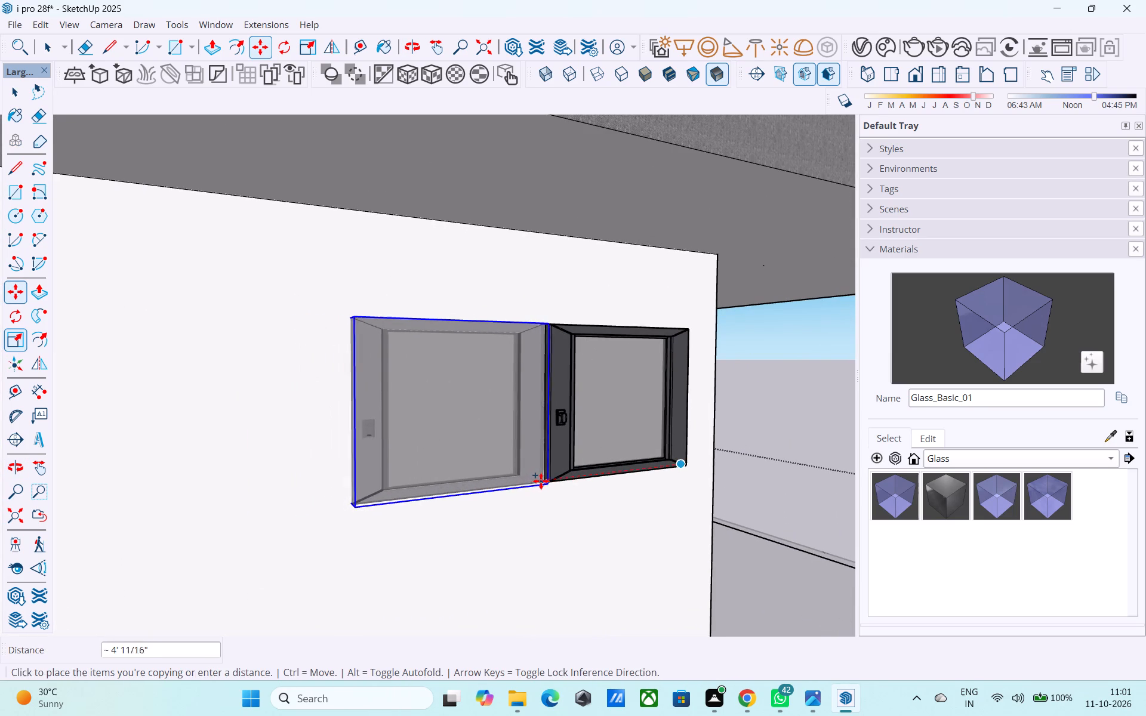
pyautogui.click(542, 481)
pyautogui.scroll(1, 543, 480)
pyautogui.scroll(-16, 543, 480)
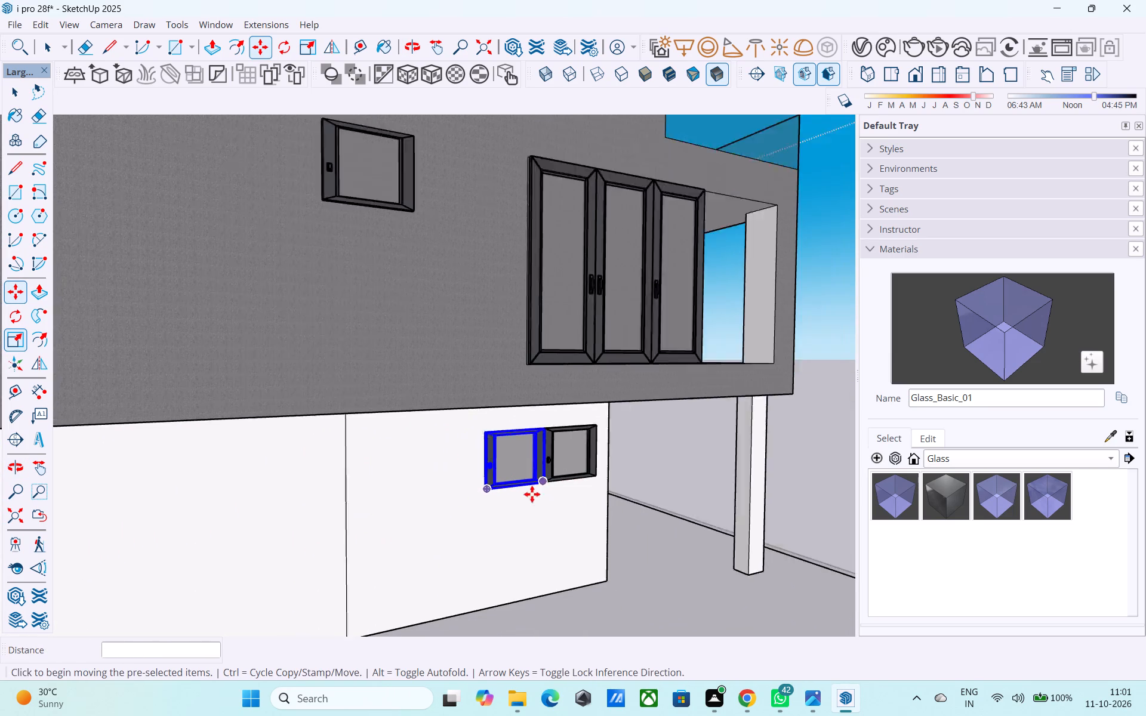
pyautogui.moveTo(528, 495); pyautogui.dragTo(518, 495, button='middle')
pyautogui.scroll(-5, 504, 497)
pyautogui.press('space')
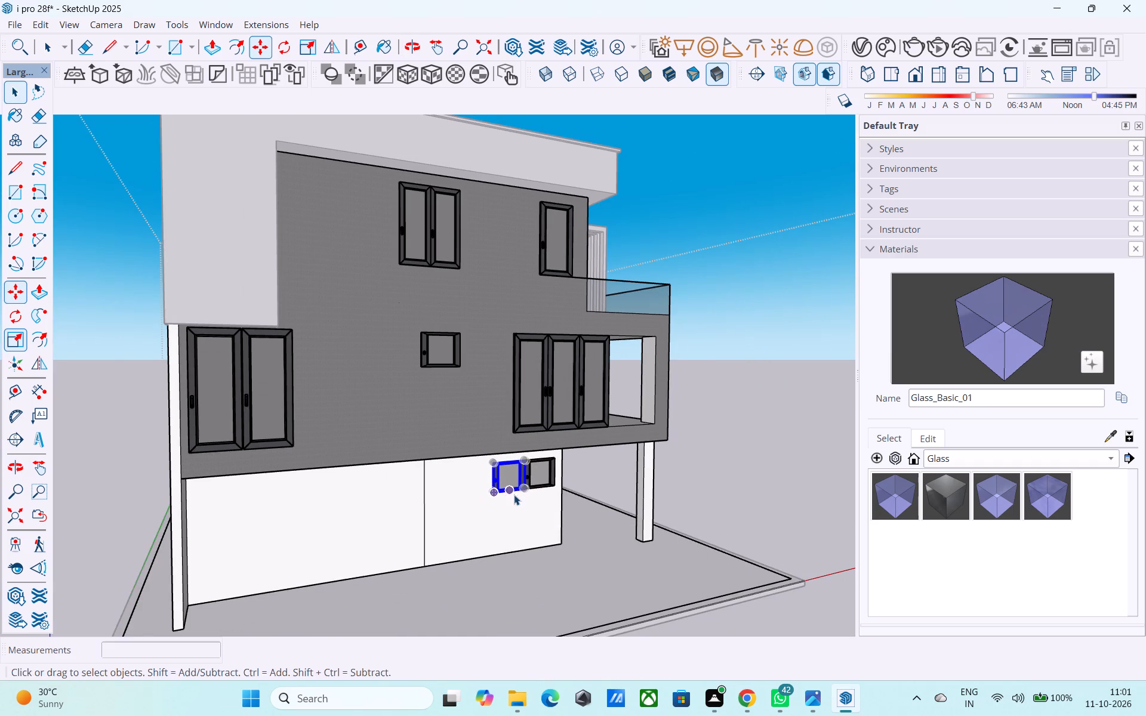
# Copy the top-floor double window about 27' 9 13/16" down onto the white ground-floor wall, beside the pair of small windows.
pyautogui.scroll(-3, 498, 501)
pyautogui.moveTo(497, 502); pyautogui.dragTo(396, 521, button='middle')
pyautogui.keyDown('shift'); pyautogui.moveTo(399, 515); pyautogui.dragTo(446, 508, button='middle'); pyautogui.keyUp('shift')
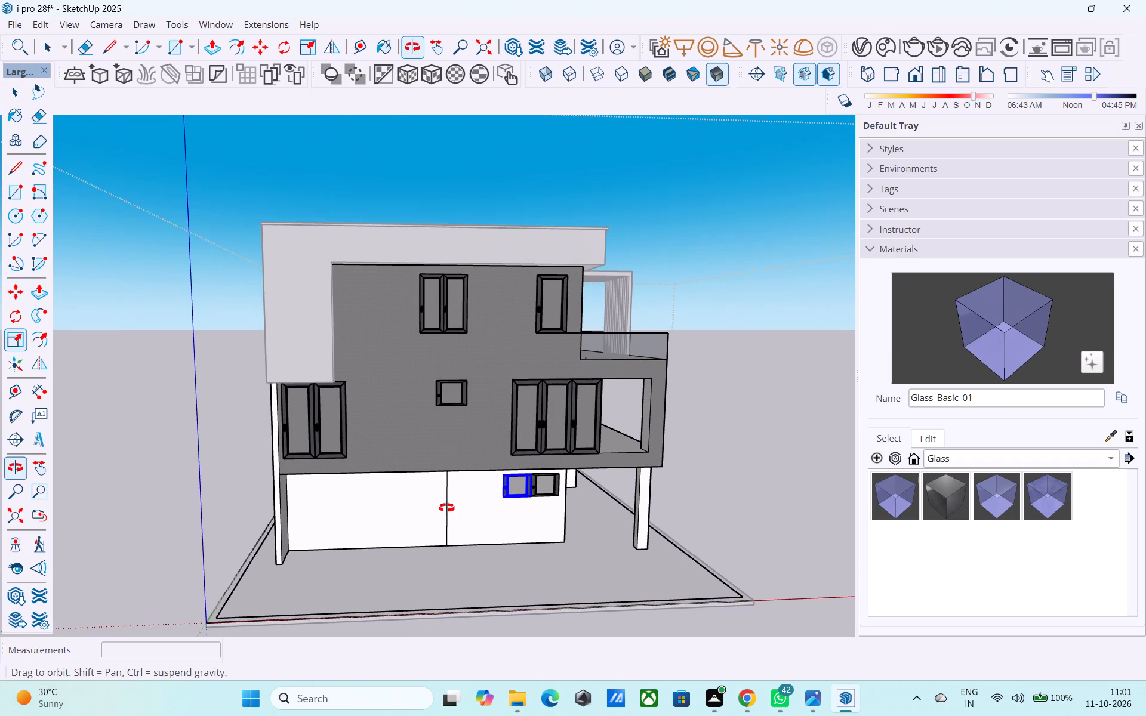
pyautogui.keyDown('shift'); pyautogui.moveTo(446, 508); pyautogui.dragTo(436, 510, button='middle'); pyautogui.keyUp('shift')
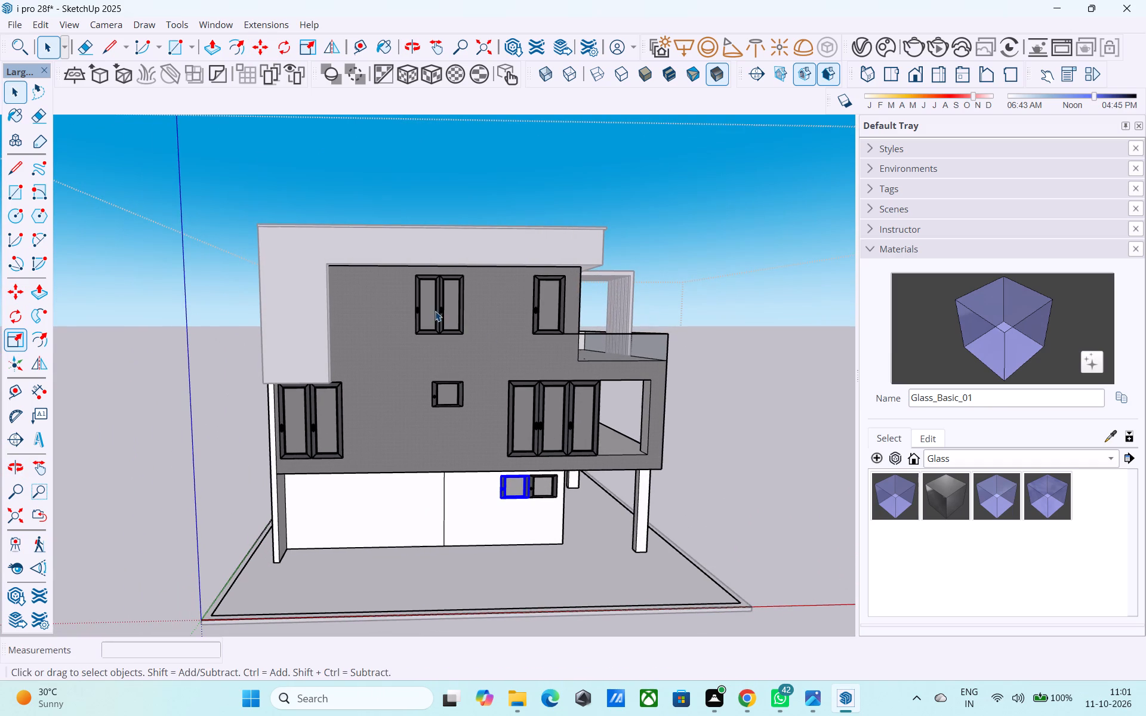
pyautogui.click(435, 311)
pyautogui.scroll(5, 436, 311)
pyautogui.keyDown('shift'); pyautogui.click(446, 297); pyautogui.keyUp('shift')
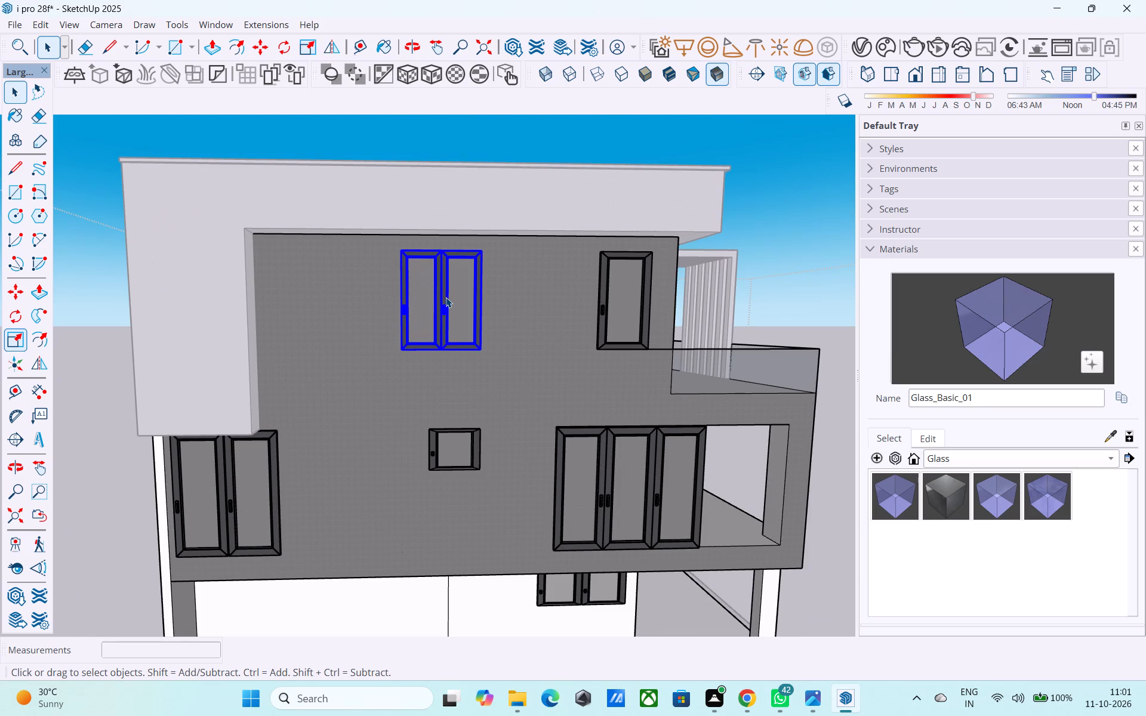
pyautogui.press('m')
pyautogui.moveTo(412, 271); pyautogui.dragTo(505, 356, button='middle')
pyautogui.scroll(5, 458, 336)
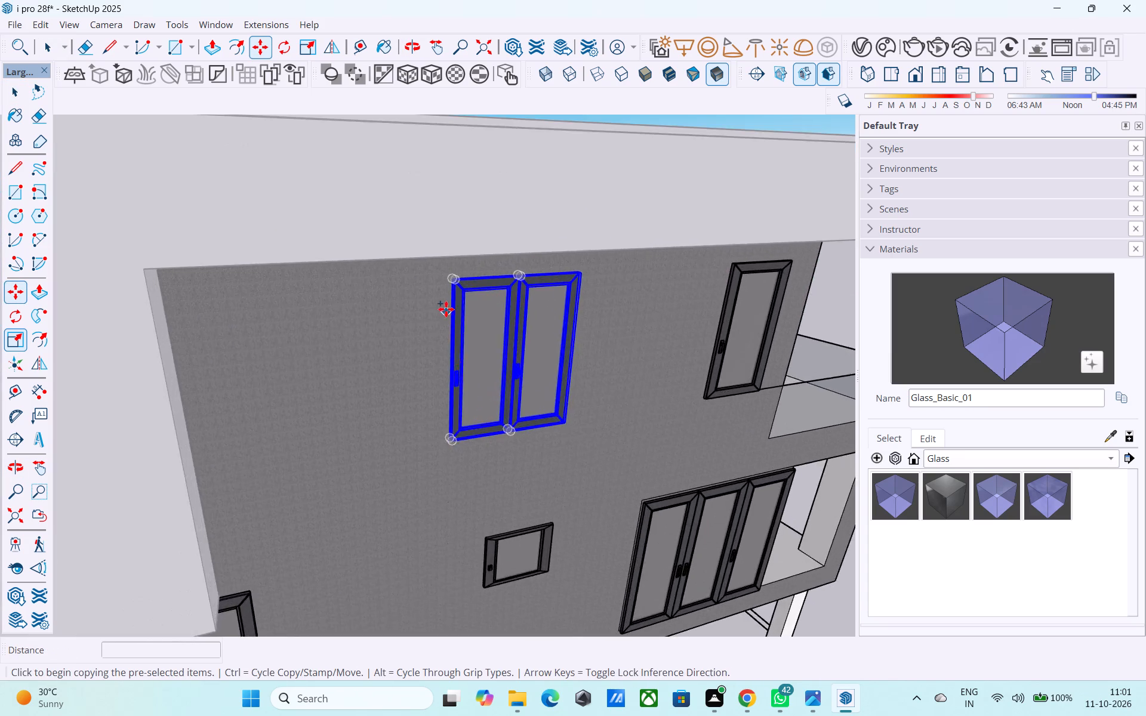
pyautogui.scroll(9, 446, 309)
pyautogui.click(457, 249)
pyautogui.scroll(-4, 460, 257)
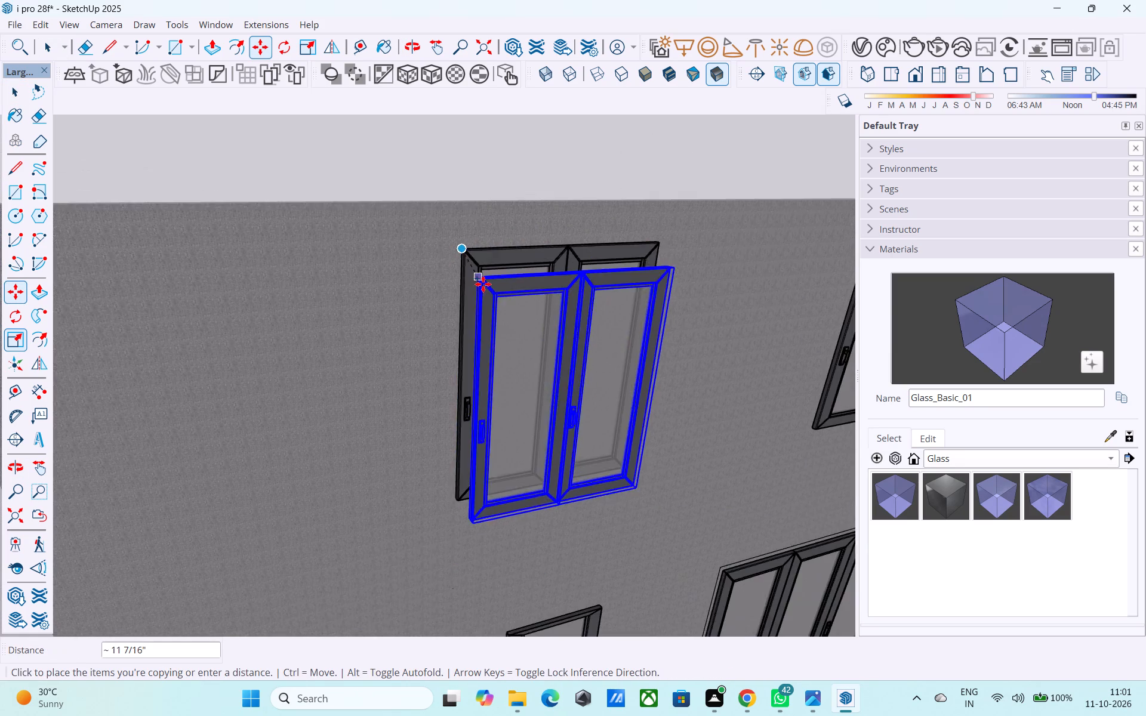
pyautogui.scroll(-10, 483, 284)
pyautogui.scroll(-2, 535, 370)
pyautogui.moveTo(582, 484); pyautogui.dragTo(479, 261, button='middle')
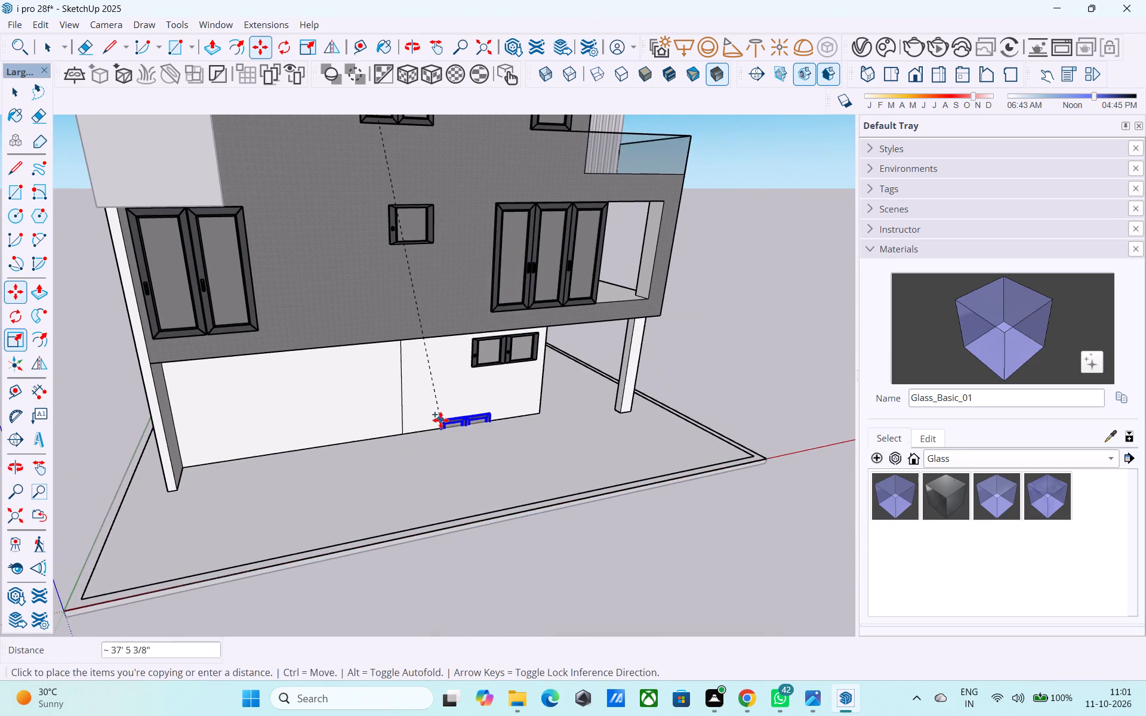
pyautogui.moveTo(440, 420); pyautogui.dragTo(420, 376, button='middle')
pyautogui.scroll(9, 405, 376)
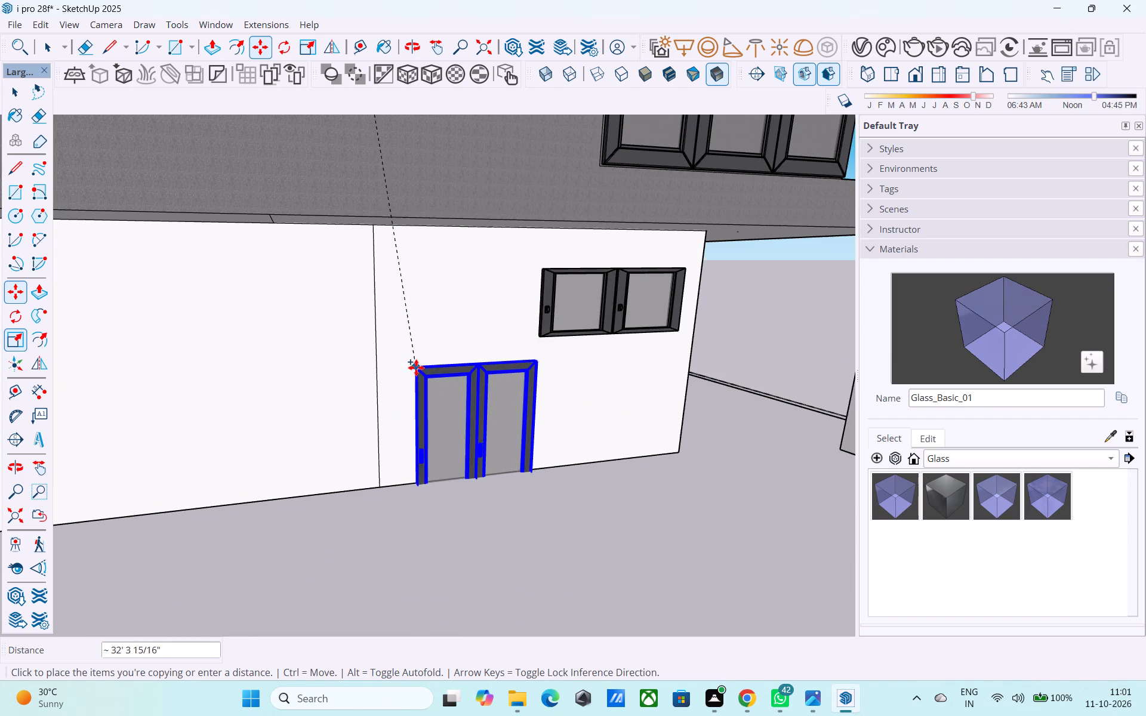
pyautogui.click(373, 271)
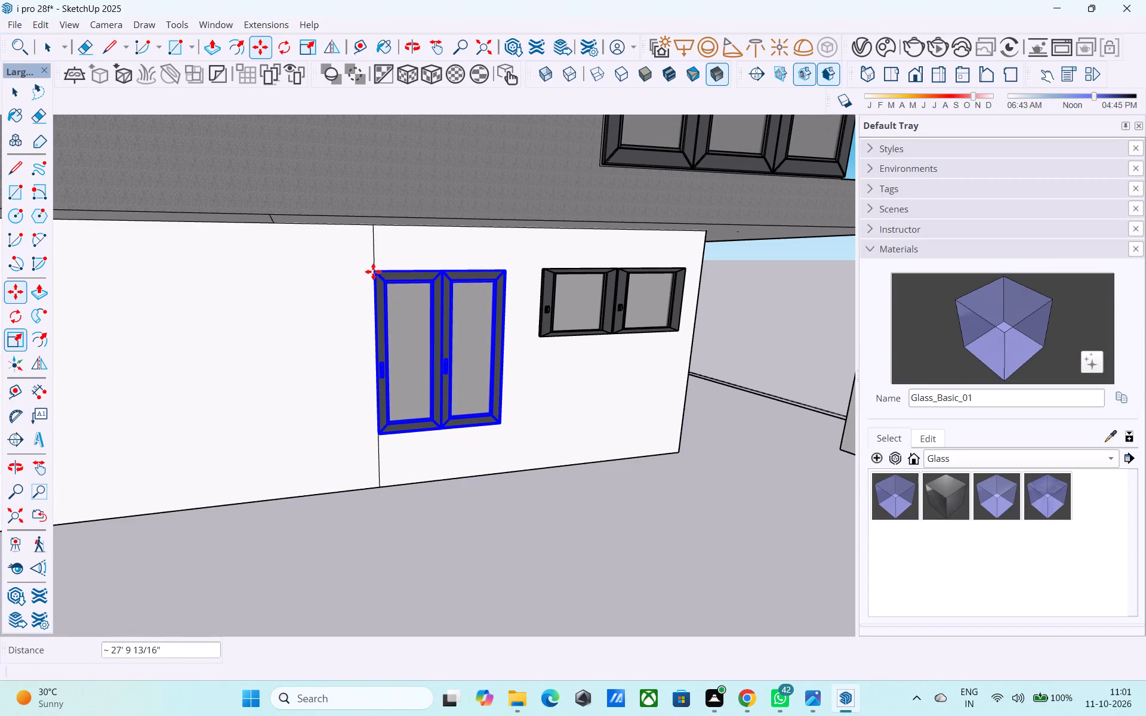
pyautogui.press('space')
pyautogui.scroll(-7, 383, 273)
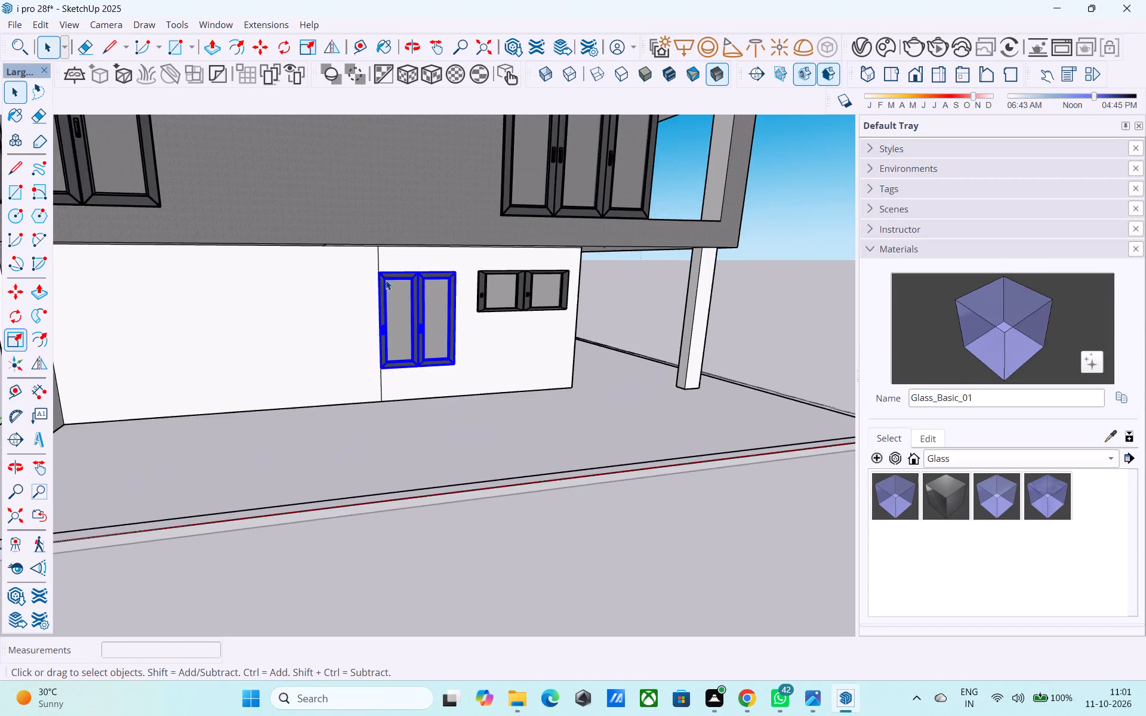
pyautogui.scroll(-7, 386, 280)
pyautogui.click(595, 325)
# Erase the vertical line dividing the white ground-floor side wall.
pyautogui.scroll(3, 359, 379)
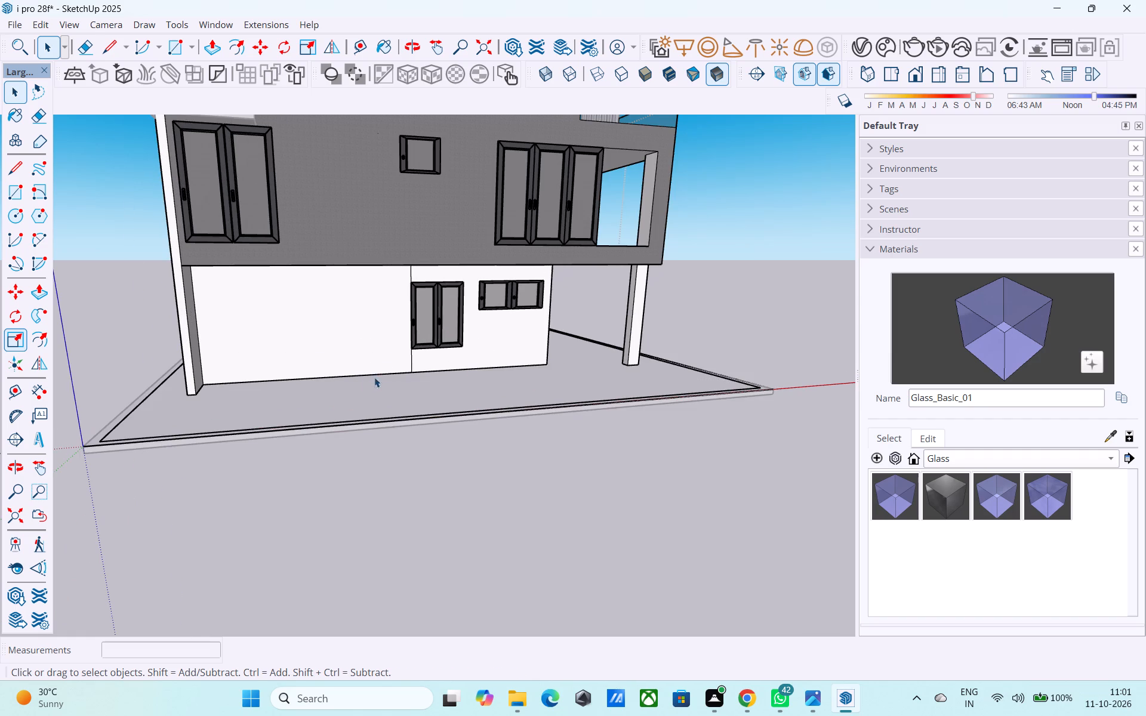
pyautogui.press('e')
pyautogui.moveTo(414, 372); pyautogui.dragTo(407, 368)
pyautogui.hotkey('ctrl', 'z')
pyautogui.scroll(3, 407, 362)
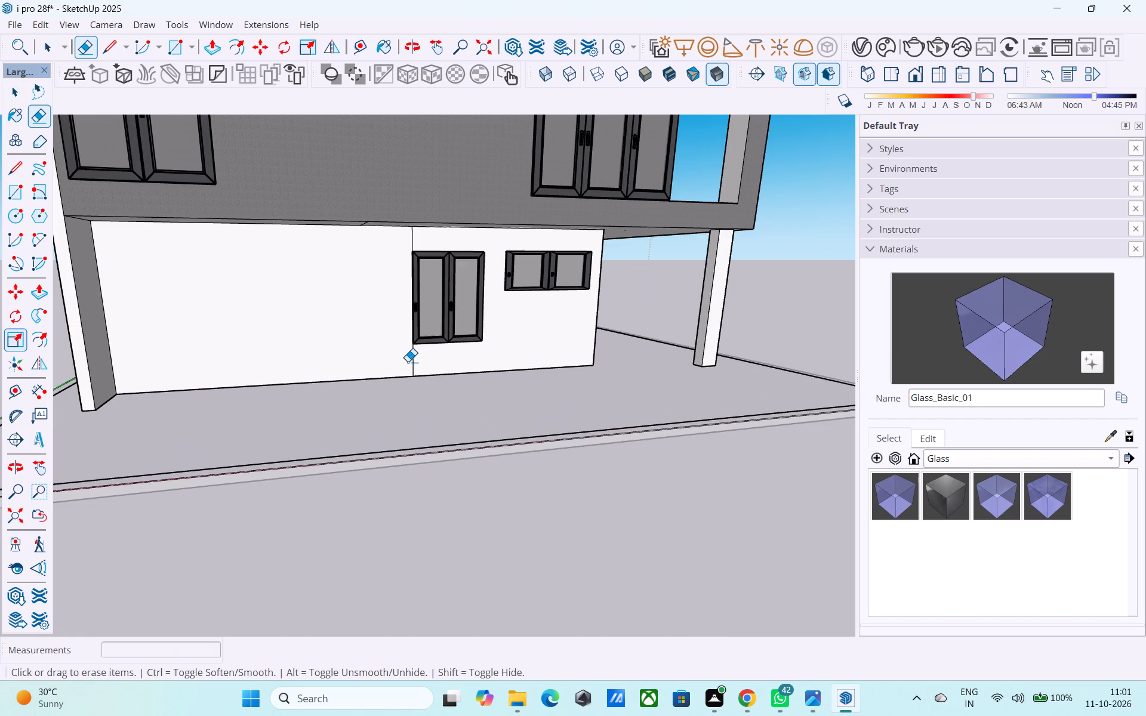
pyautogui.click(418, 365)
# Move both sashes of the ground-floor double window about 20' 3 5/8" along the wall toward the rear, below the upper double window.
pyautogui.moveTo(436, 347); pyautogui.dragTo(328, 363, button='middle')
pyautogui.scroll(-4, 337, 360)
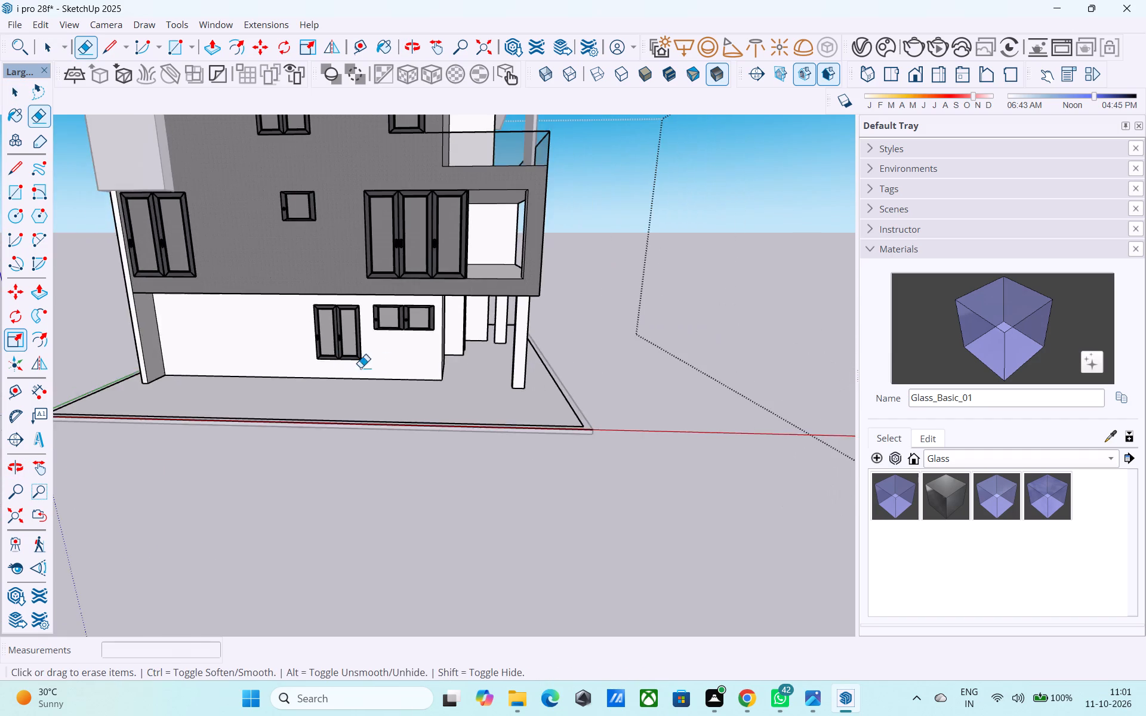
pyautogui.scroll(-4, 381, 368)
pyautogui.moveTo(461, 396); pyautogui.dragTo(468, 414, button='middle')
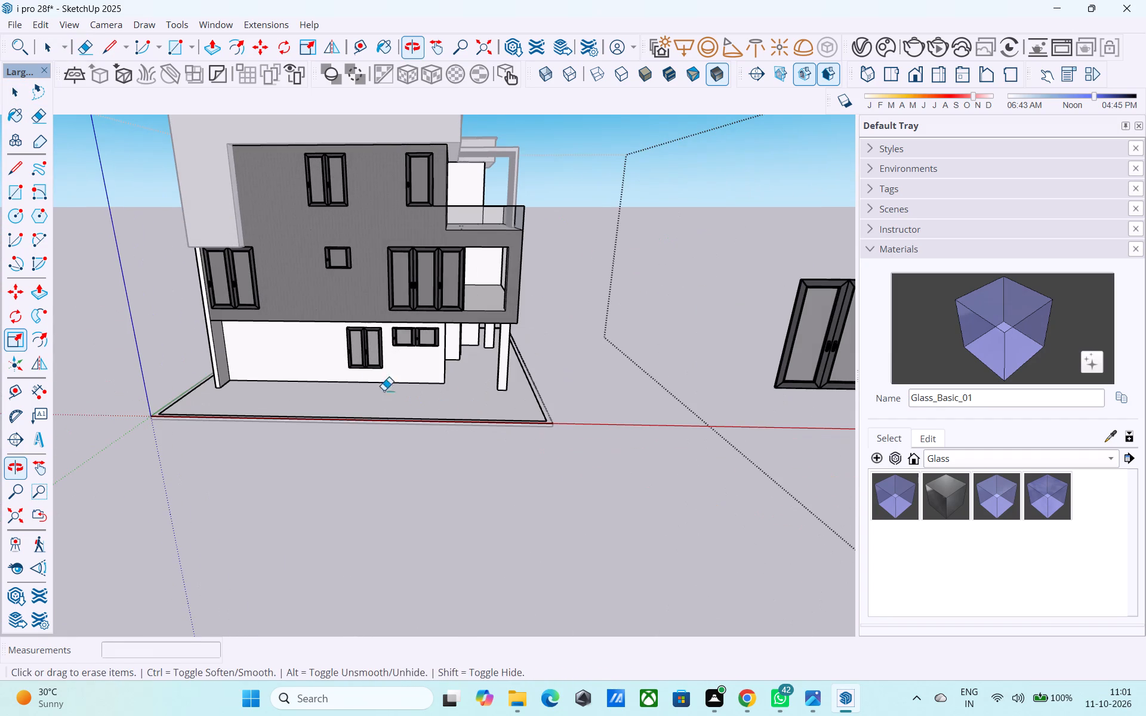
pyautogui.press('space')
pyautogui.scroll(5, 361, 374)
pyautogui.click(372, 356)
pyautogui.scroll(4, 372, 356)
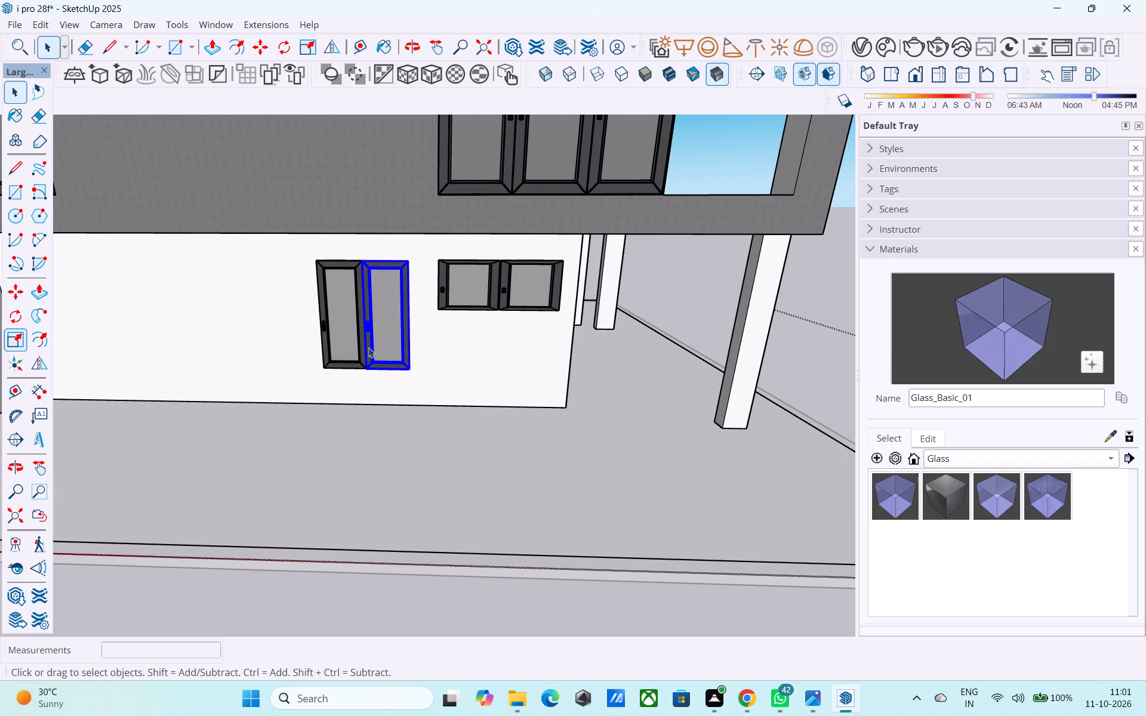
pyautogui.click(361, 341)
pyautogui.keyDown('shift'); pyautogui.click(369, 342); pyautogui.keyUp('shift')
pyautogui.scroll(-5, 370, 343)
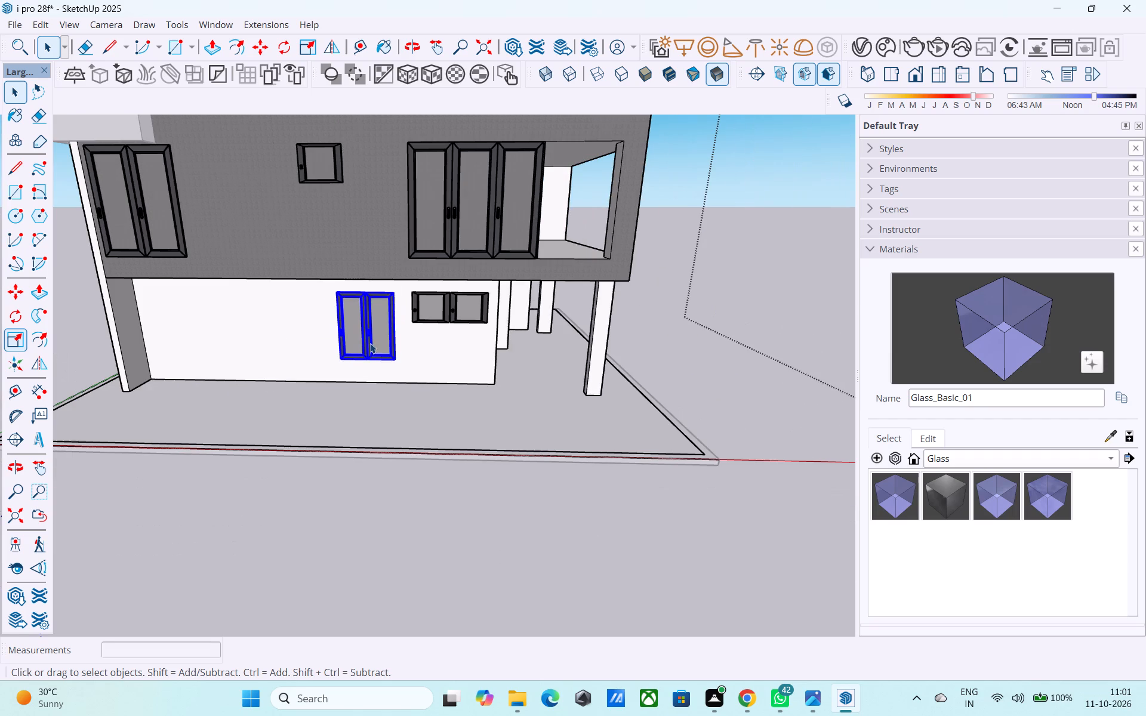
pyautogui.press('m')
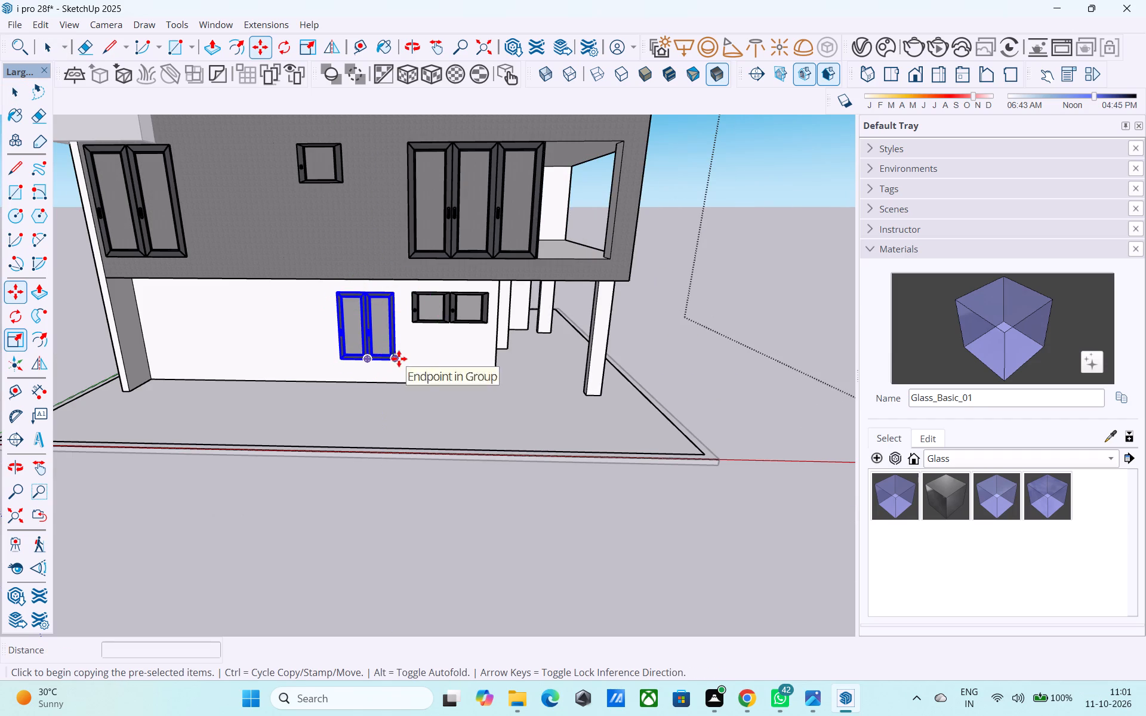
pyautogui.click(414, 359)
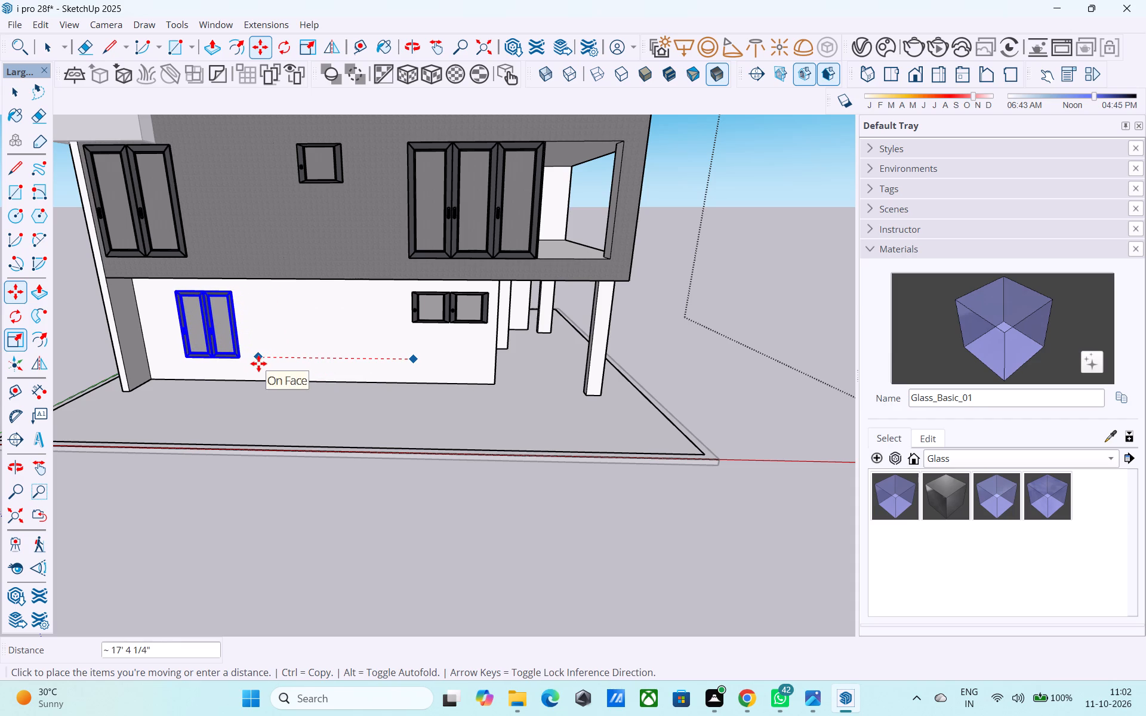
pyautogui.moveTo(247, 360); pyautogui.dragTo(329, 313, button='middle')
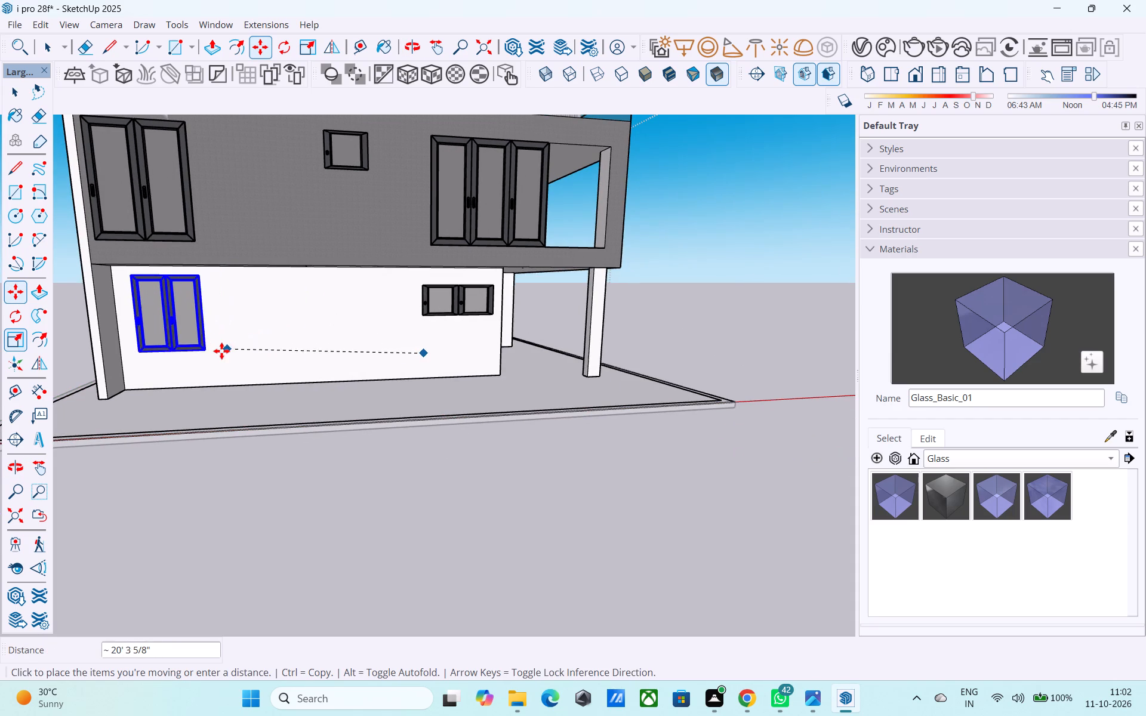
pyautogui.click(221, 351)
pyautogui.scroll(-5, 227, 350)
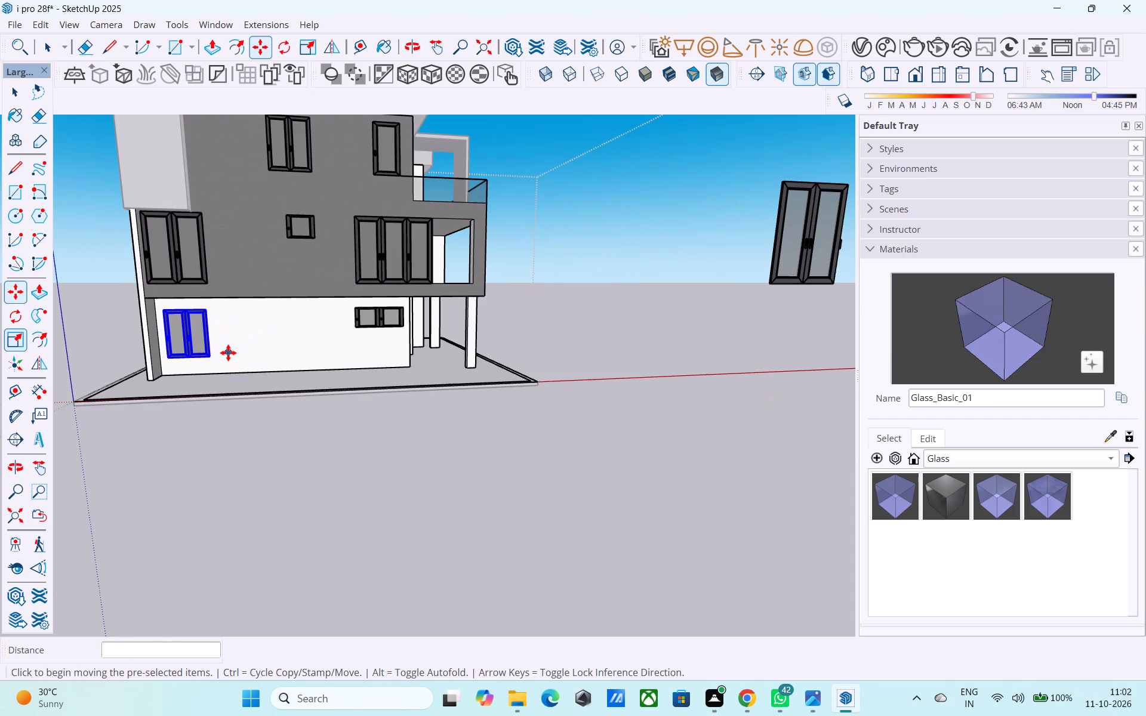
pyautogui.press('space')
pyautogui.click(507, 351)
# Close the house group that is open for editing.
pyautogui.moveTo(559, 348); pyautogui.dragTo(234, 426, button='middle')
pyautogui.moveTo(424, 375); pyautogui.dragTo(623, 317, button='middle')
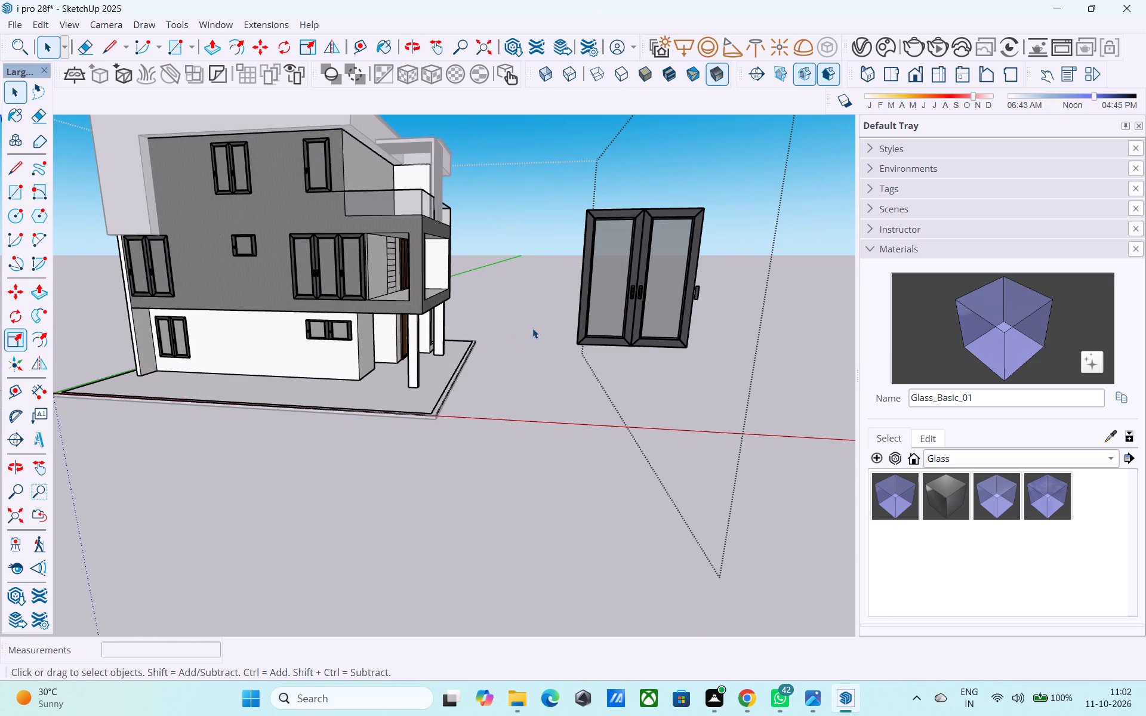
pyautogui.scroll(-3, 350, 367)
pyautogui.moveTo(341, 372); pyautogui.dragTo(273, 381, button='middle')
pyautogui.keyDown('shift'); pyautogui.moveTo(500, 395); pyautogui.dragTo(717, 371, button='middle'); pyautogui.keyUp('shift')
pyautogui.scroll(-4, 636, 372)
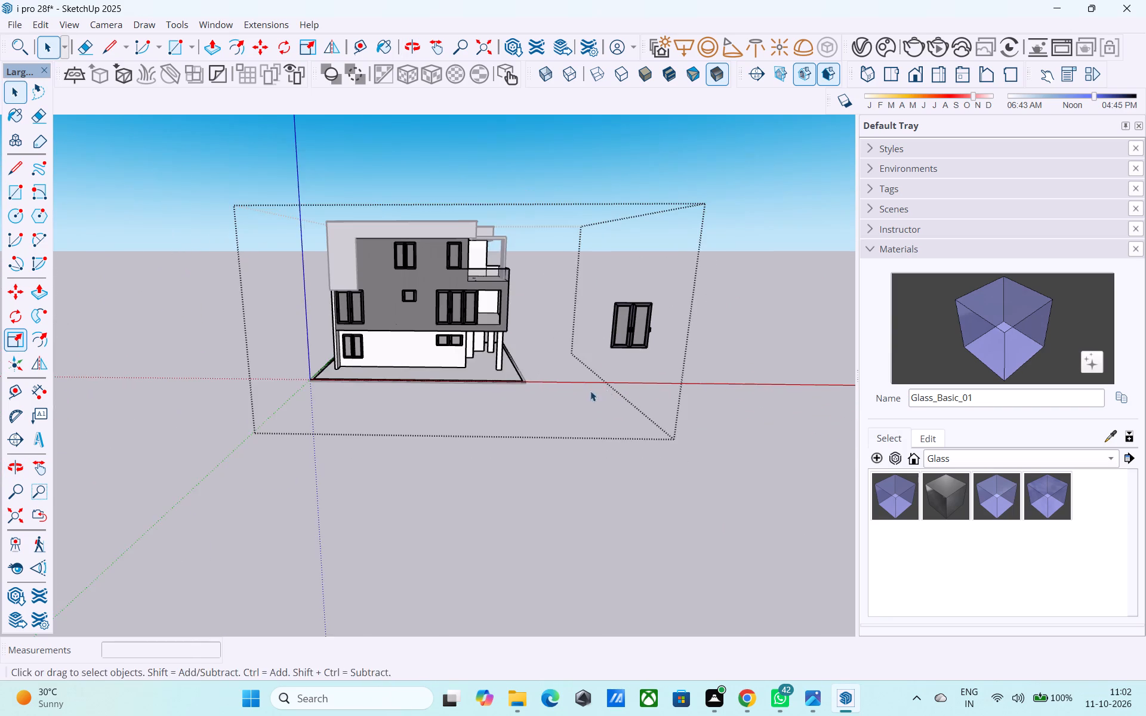
pyautogui.moveTo(590, 390); pyautogui.dragTo(196, 418, button='middle')
pyautogui.moveTo(369, 385); pyautogui.dragTo(316, 422, button='middle')
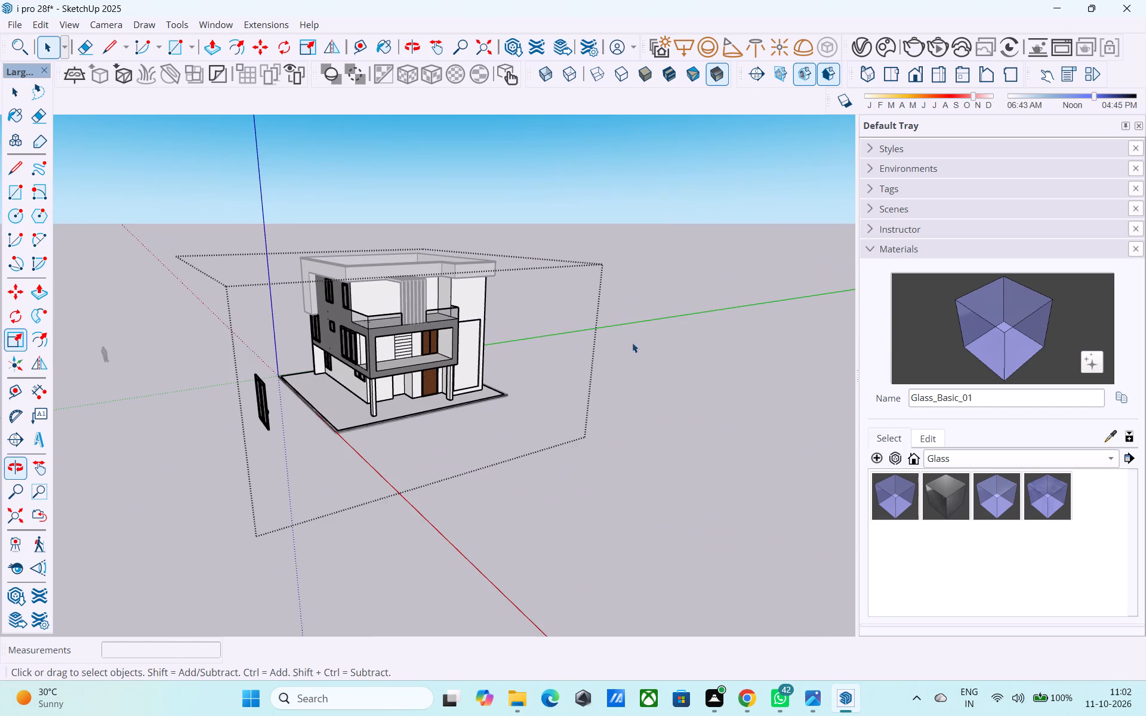
pyautogui.click(660, 334)
# Examine the whole house from the front and from the corner showing the side facade windows.
pyautogui.moveTo(430, 342); pyautogui.dragTo(273, 271, button='middle')
pyautogui.scroll(3, 378, 308)
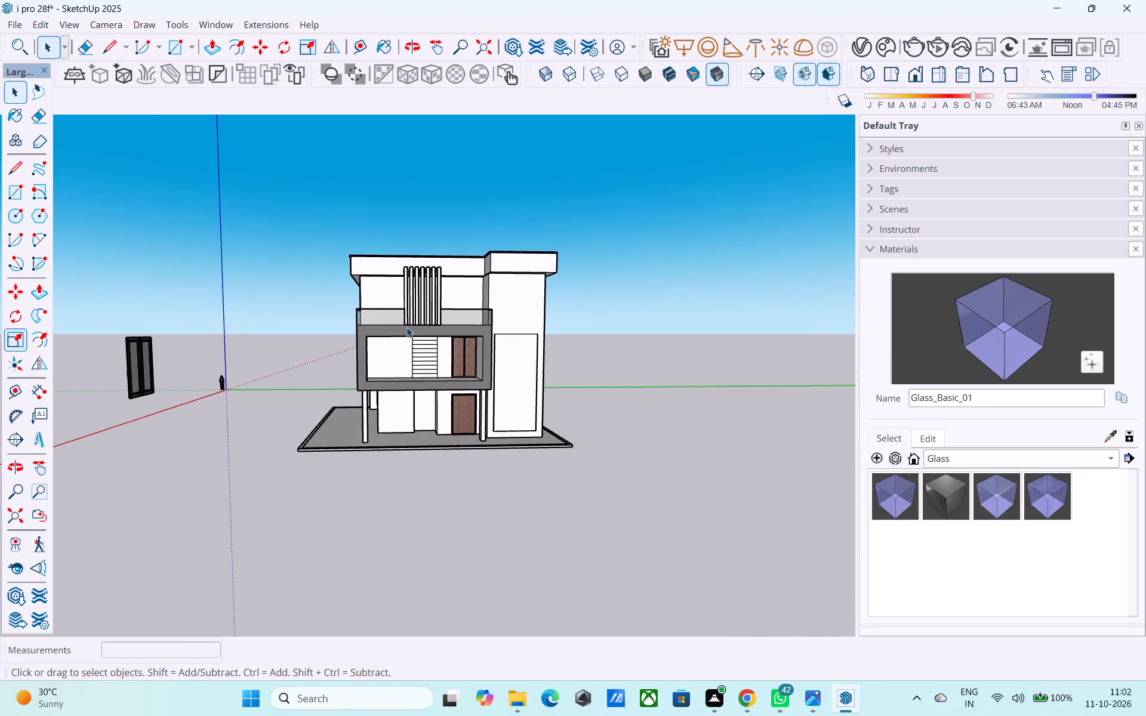
pyautogui.press('z')
pyautogui.moveTo(378, 443); pyautogui.dragTo(366, 517)
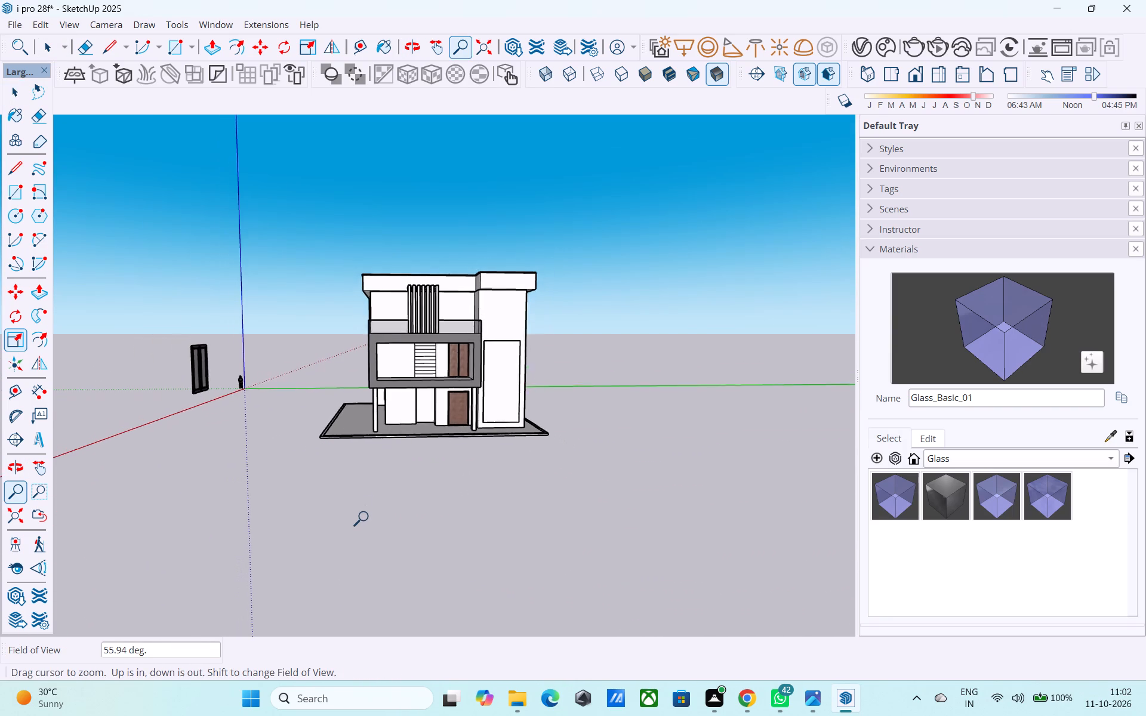
pyautogui.moveTo(366, 517); pyautogui.dragTo(458, 324)
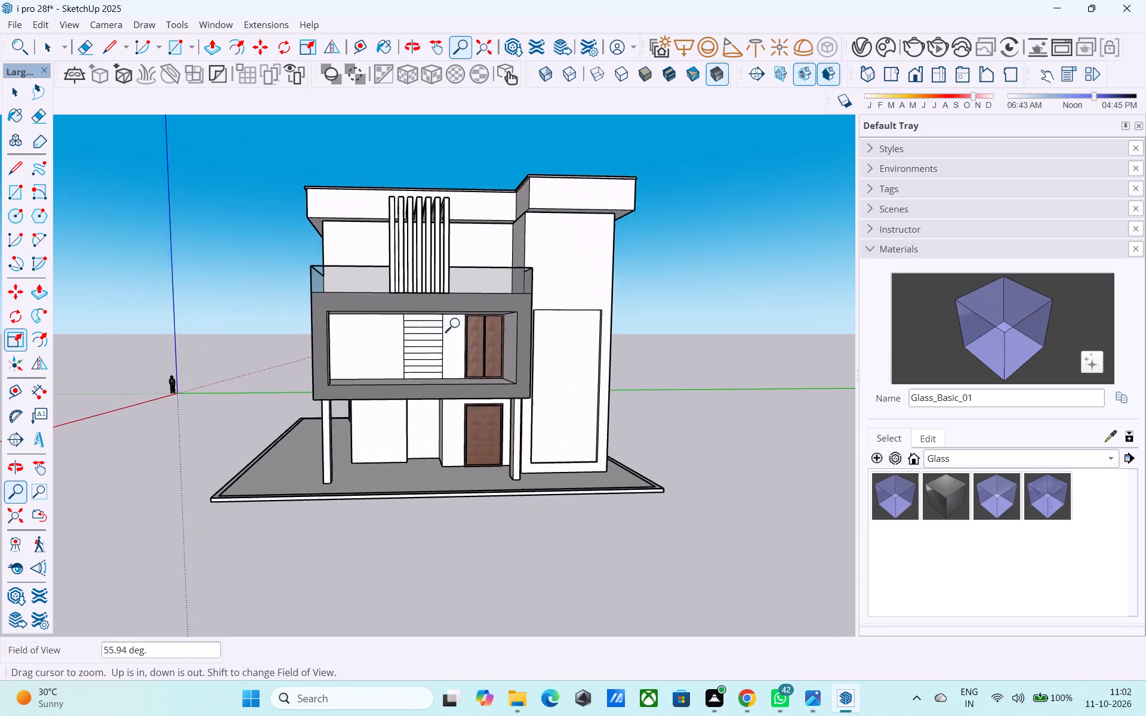
pyautogui.moveTo(458, 324); pyautogui.dragTo(510, 508)
pyautogui.moveTo(509, 510); pyautogui.dragTo(694, 558, button='middle')
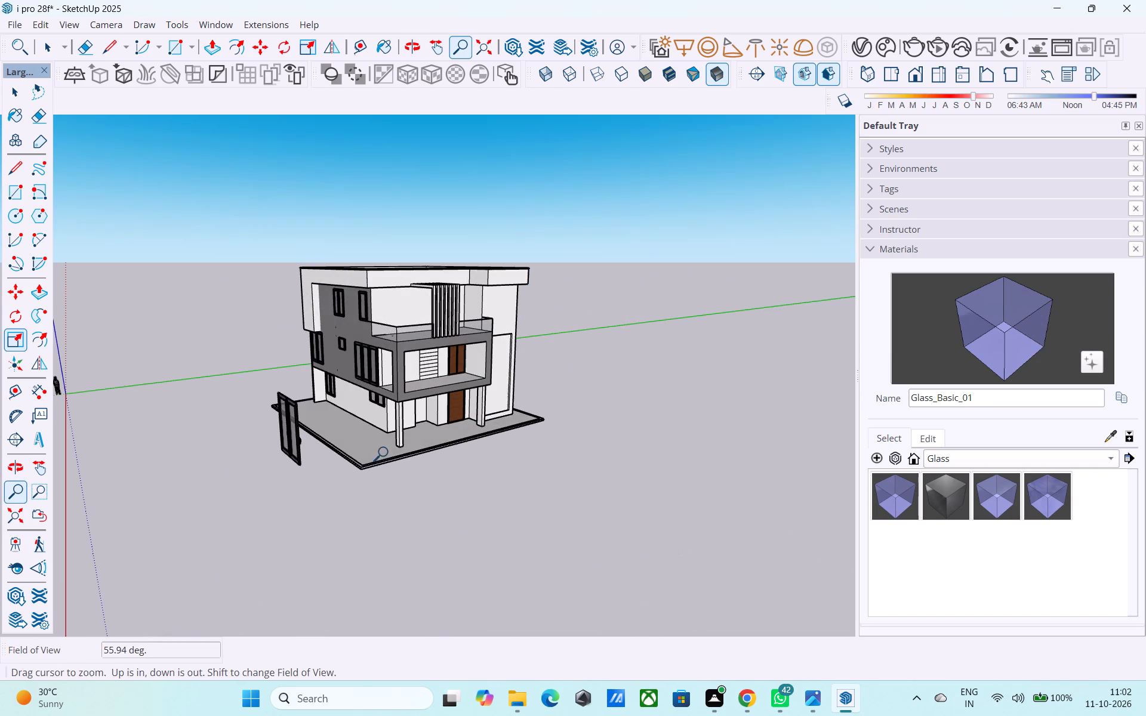
pyautogui.moveTo(384, 448); pyautogui.dragTo(414, 243)
pyautogui.moveTo(414, 243); pyautogui.dragTo(423, 283, button='middle')
pyautogui.moveTo(402, 479); pyautogui.dragTo(399, 496)
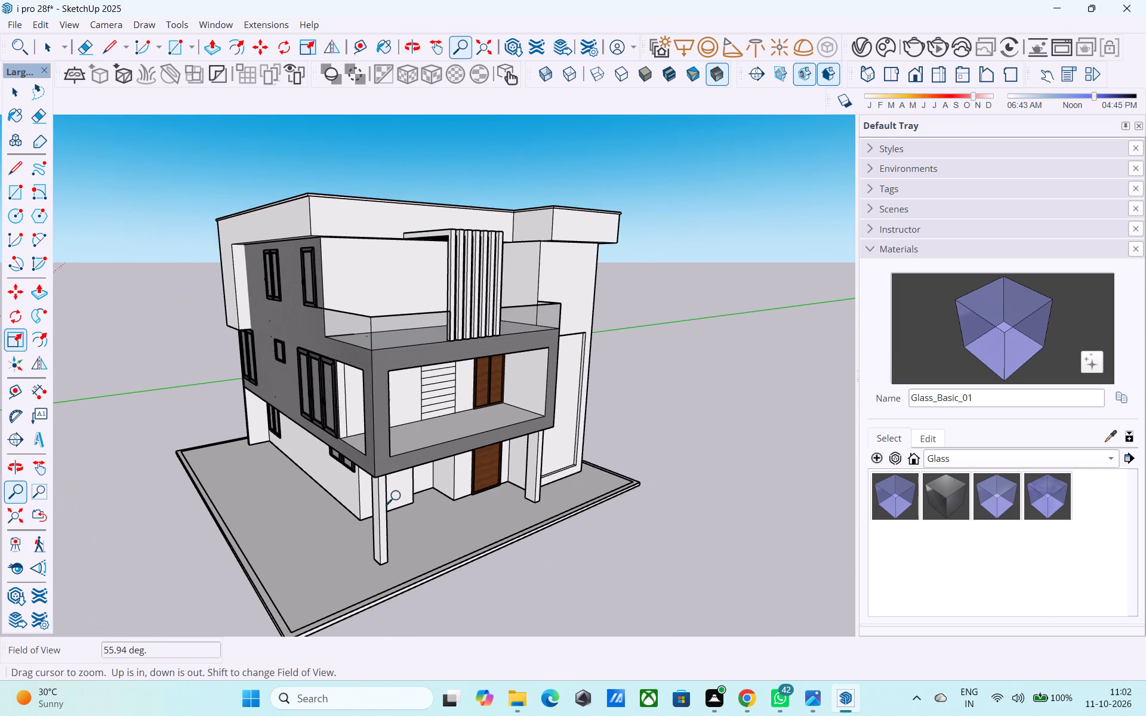
pyautogui.moveTo(476, 395); pyautogui.dragTo(451, 493)
pyautogui.moveTo(606, 422); pyautogui.dragTo(503, 430)
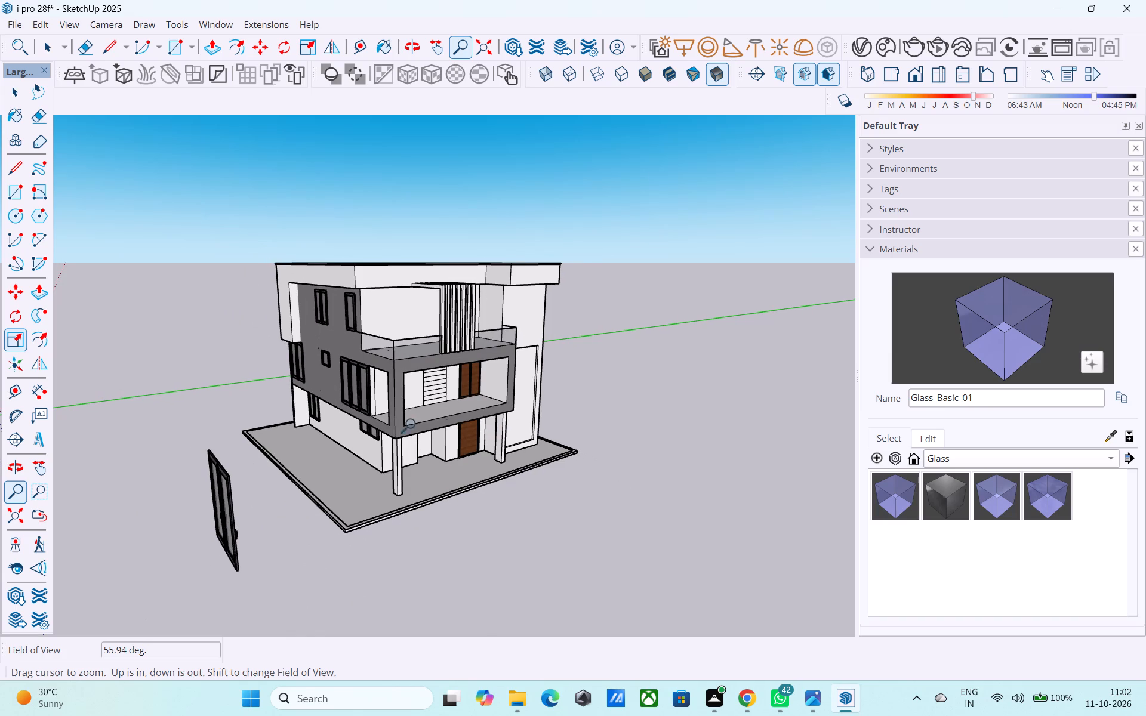
pyautogui.moveTo(363, 360); pyautogui.dragTo(372, 313)
pyautogui.press('space')
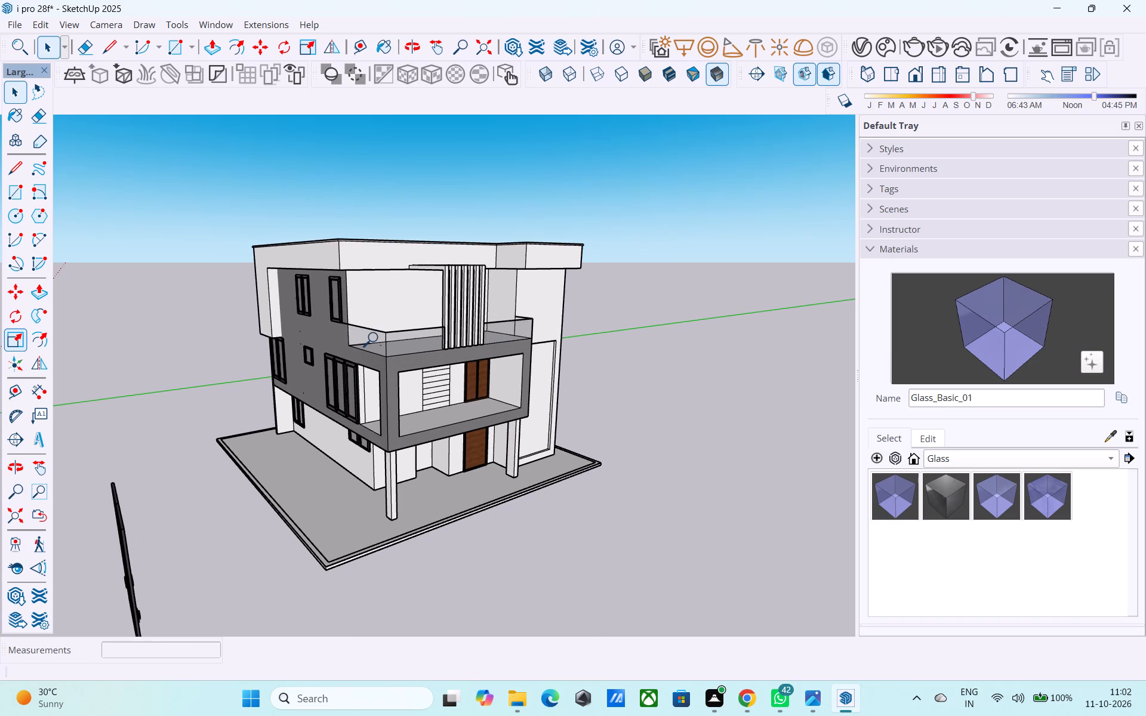
# Examine the whole house from the front and from the side-facade corner.
pyautogui.press('space')
pyautogui.moveTo(449, 394); pyautogui.dragTo(264, 365, button='middle')
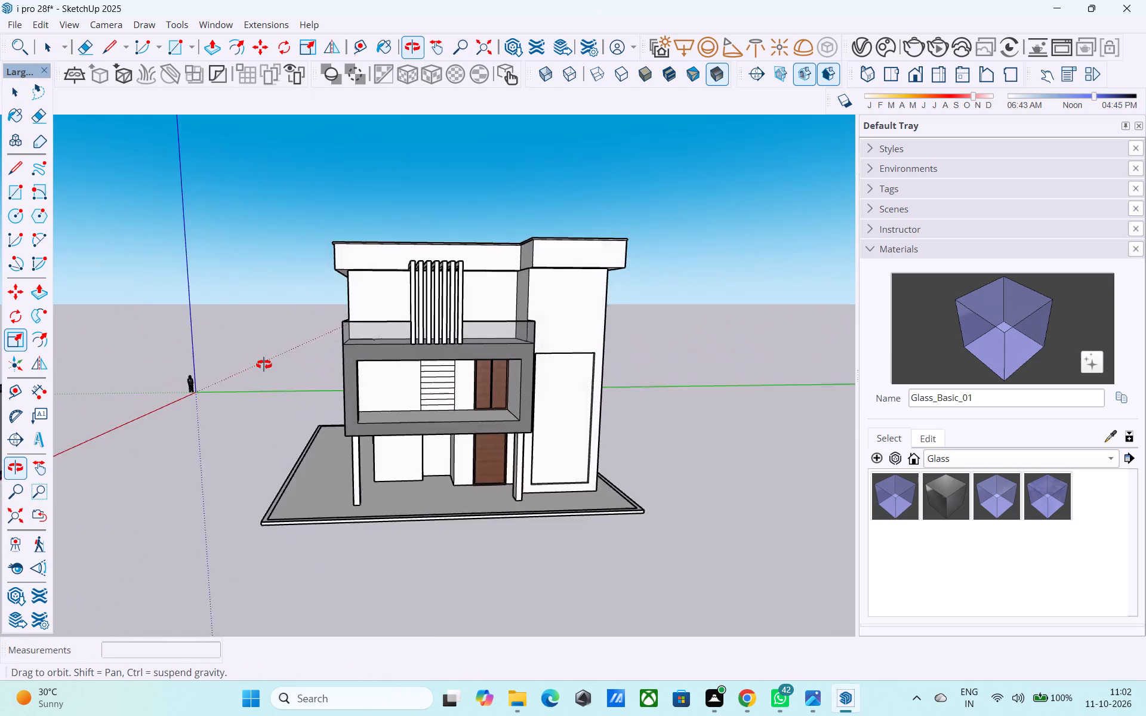
pyautogui.moveTo(264, 365); pyautogui.dragTo(368, 362, button='middle')
pyautogui.scroll(3, 361, 366)
pyautogui.moveTo(369, 361); pyautogui.dragTo(404, 379, button='middle')
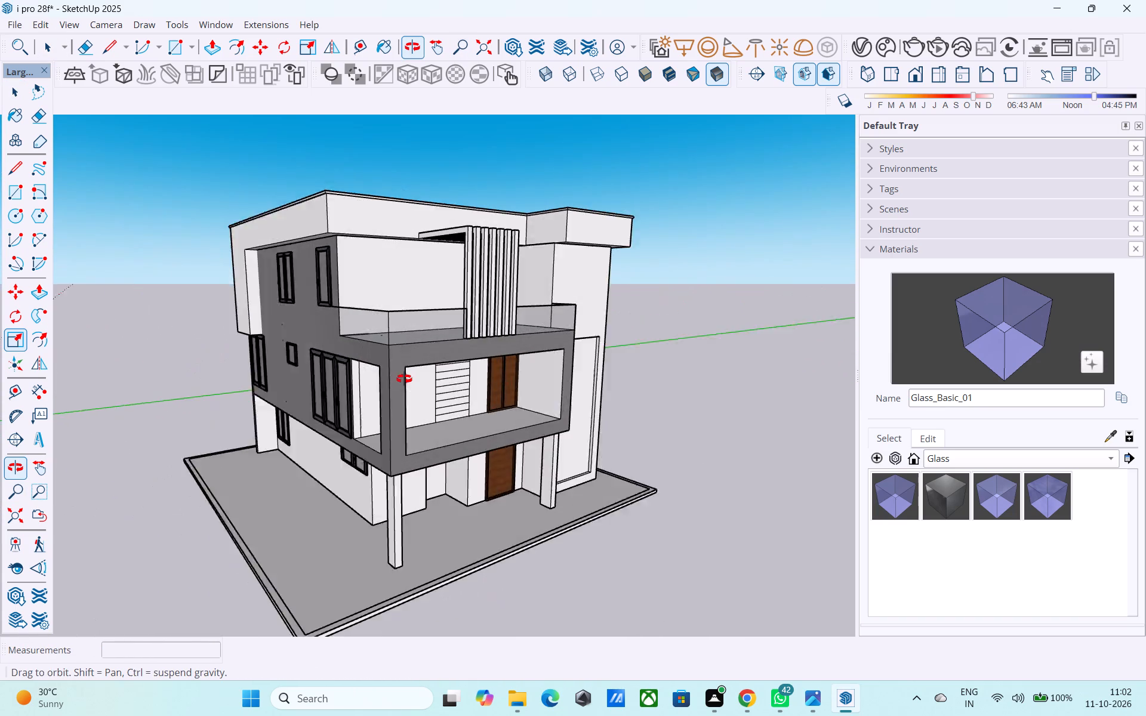
pyautogui.moveTo(404, 379); pyautogui.dragTo(366, 376, button='middle')
pyautogui.moveTo(370, 375); pyautogui.dragTo(562, 334, button='middle')
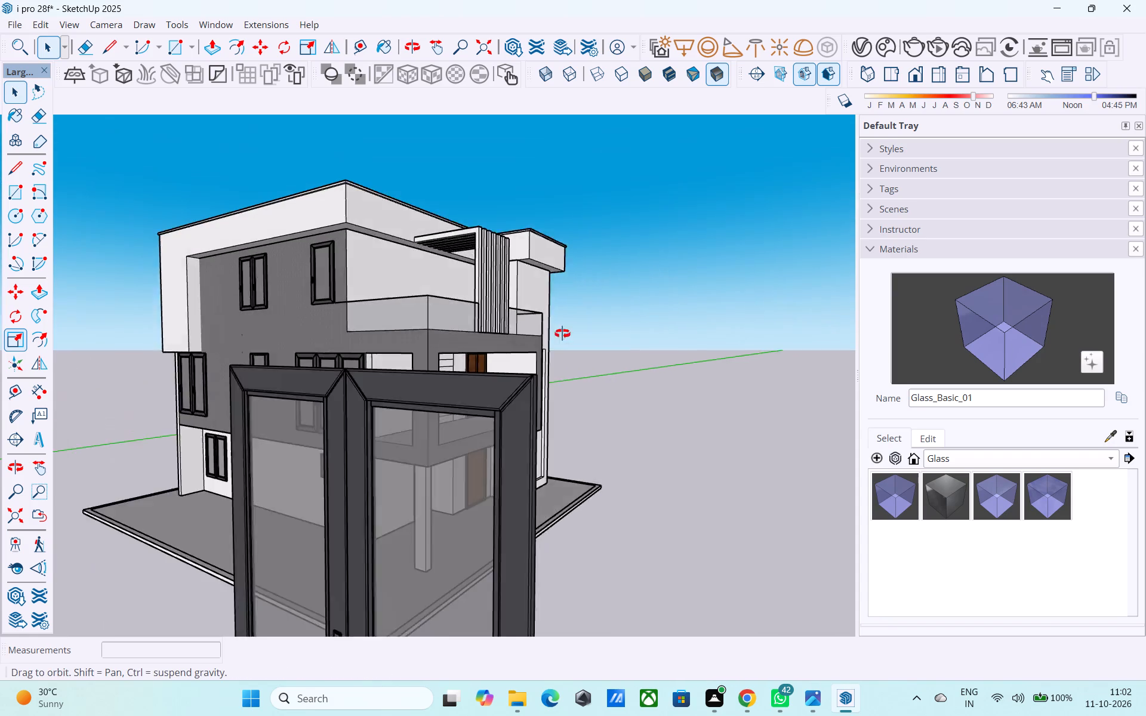
pyautogui.moveTo(562, 334); pyautogui.dragTo(597, 334, button='middle')
pyautogui.scroll(1, 597, 334)
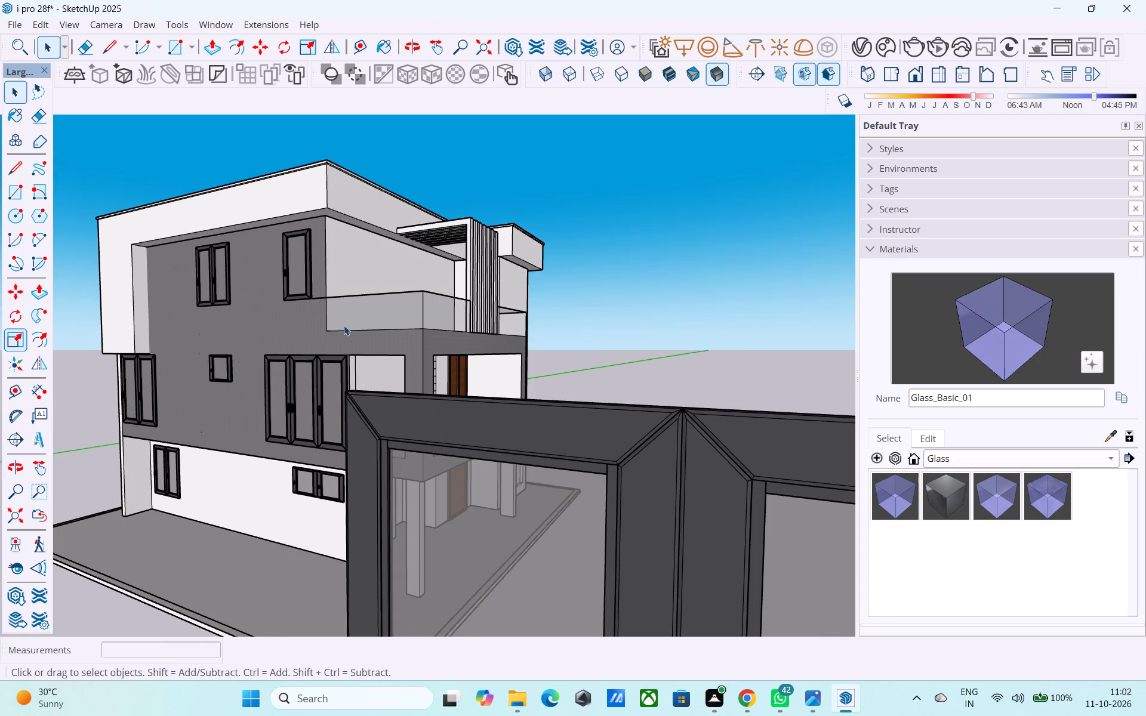
pyautogui.scroll(-2, 270, 344)
pyautogui.moveTo(270, 345); pyautogui.dragTo(138, 415, button='middle')
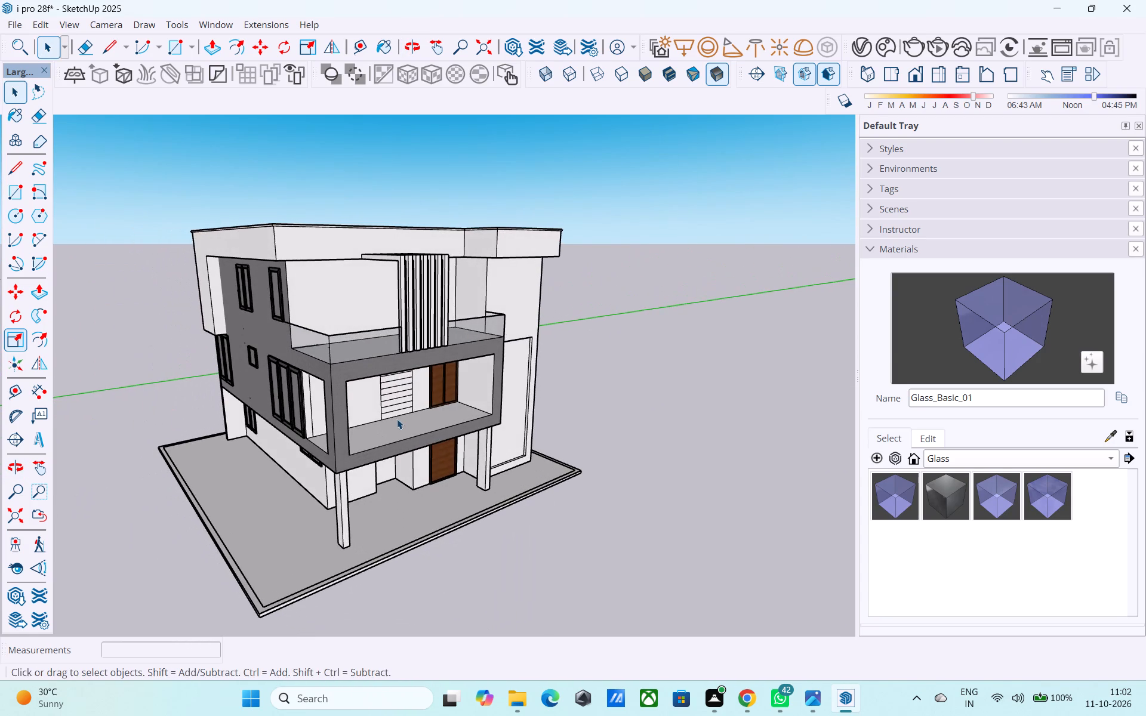
pyautogui.moveTo(386, 416); pyautogui.dragTo(262, 402, button='middle')
pyautogui.moveTo(395, 409); pyautogui.dragTo(369, 388, button='middle')
# Open the house group for editing at the horizontally divided panel beside the balcony's wooden double door.
pyautogui.scroll(4, 371, 384)
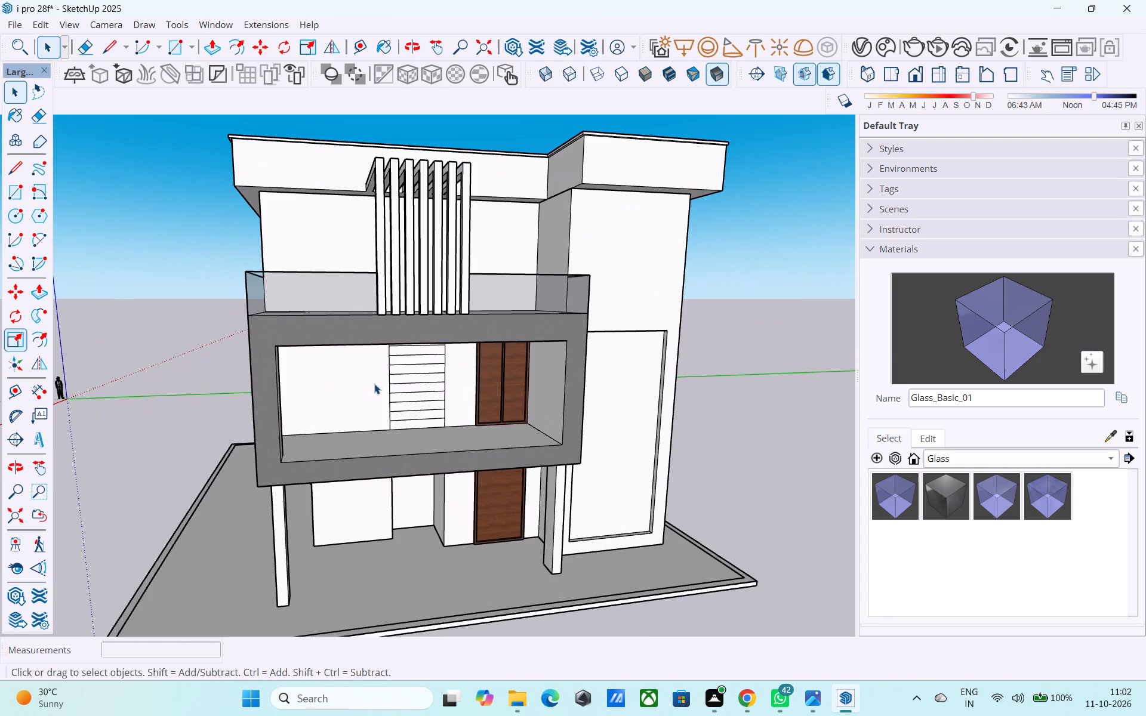
pyautogui.scroll(4, 444, 374)
pyautogui.moveTo(445, 372); pyautogui.dragTo(423, 321, button='middle')
pyautogui.scroll(3, 423, 321)
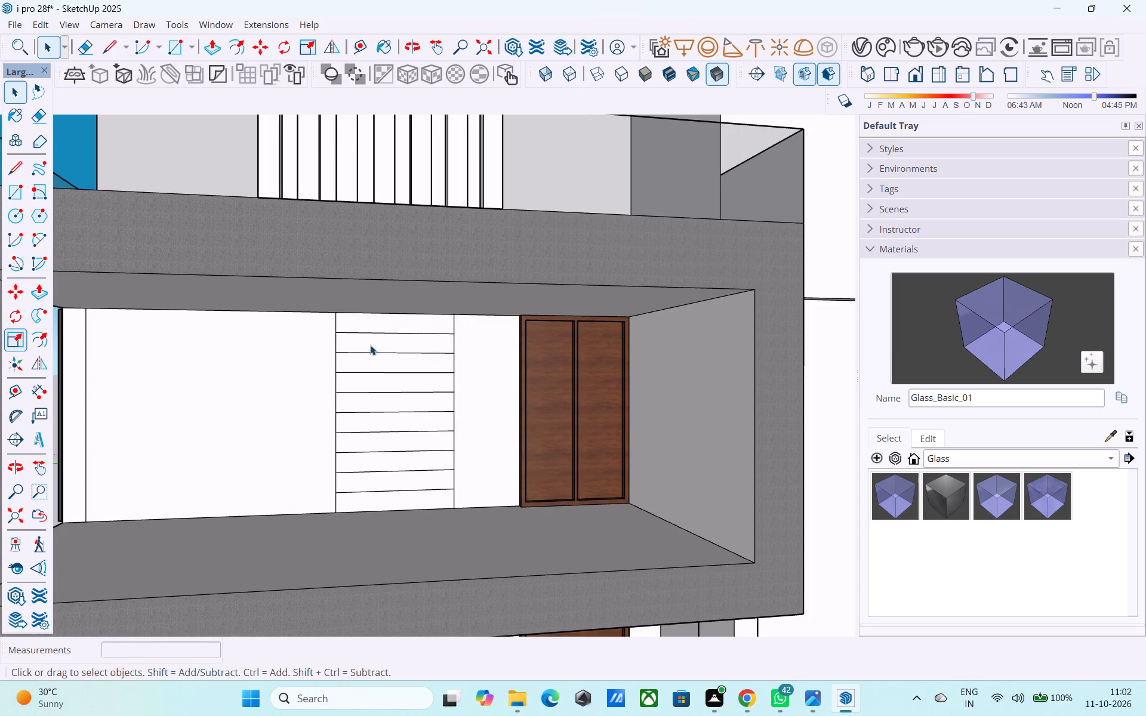
pyautogui.scroll(5, 370, 345)
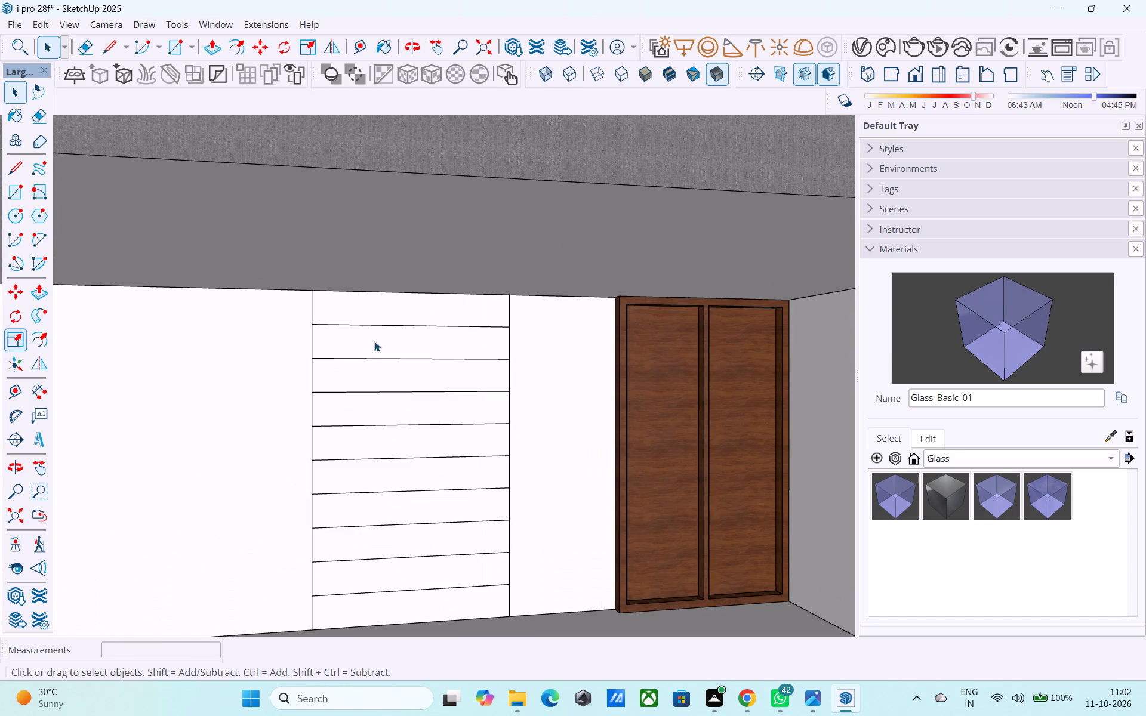
pyautogui.scroll(1, 374, 343)
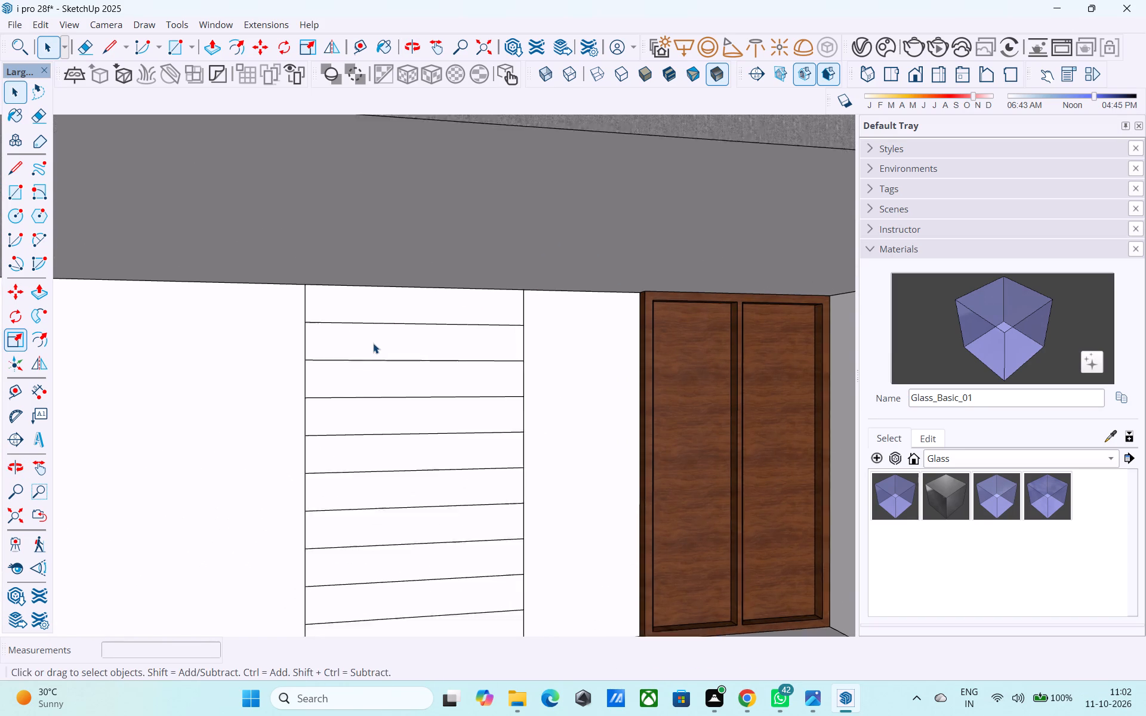
pyautogui.scroll(4, 373, 343)
pyautogui.click(358, 341)
pyautogui.scroll(-5, 358, 312)
pyautogui.doubleClick(359, 430)
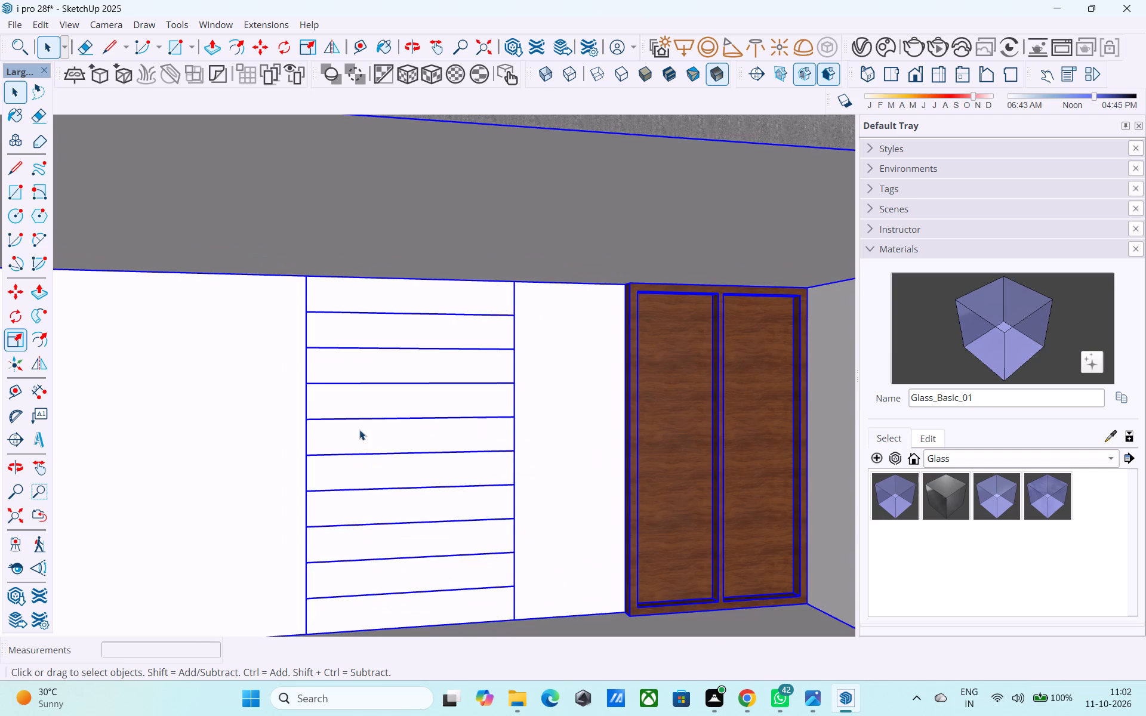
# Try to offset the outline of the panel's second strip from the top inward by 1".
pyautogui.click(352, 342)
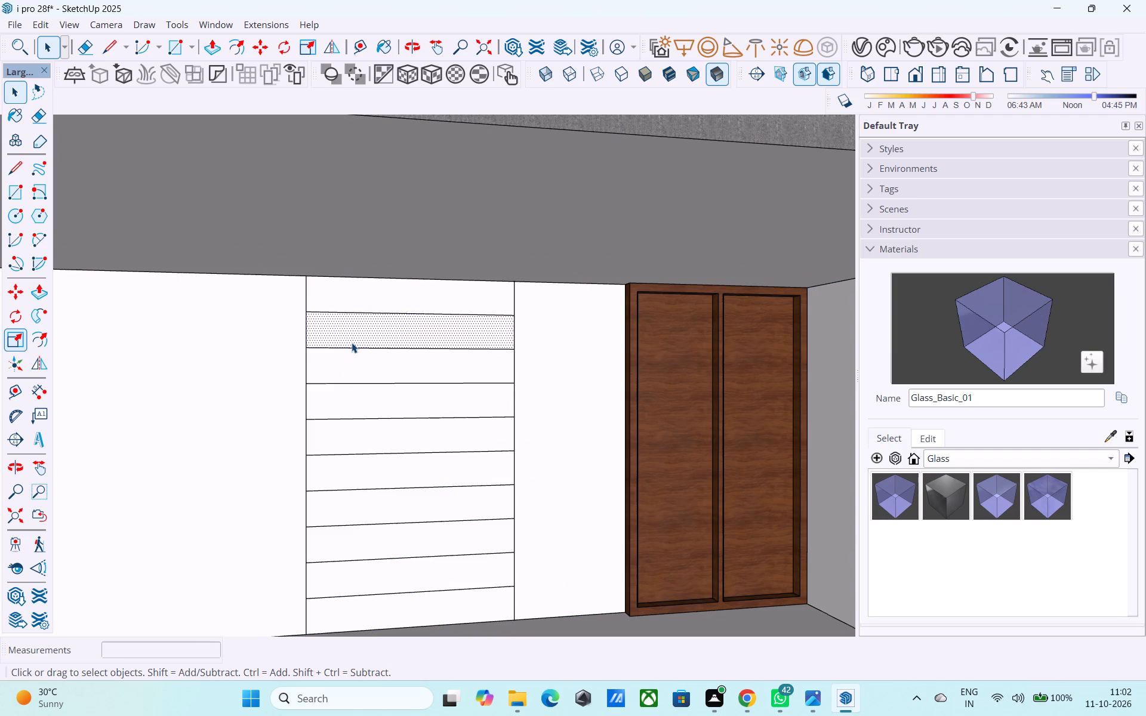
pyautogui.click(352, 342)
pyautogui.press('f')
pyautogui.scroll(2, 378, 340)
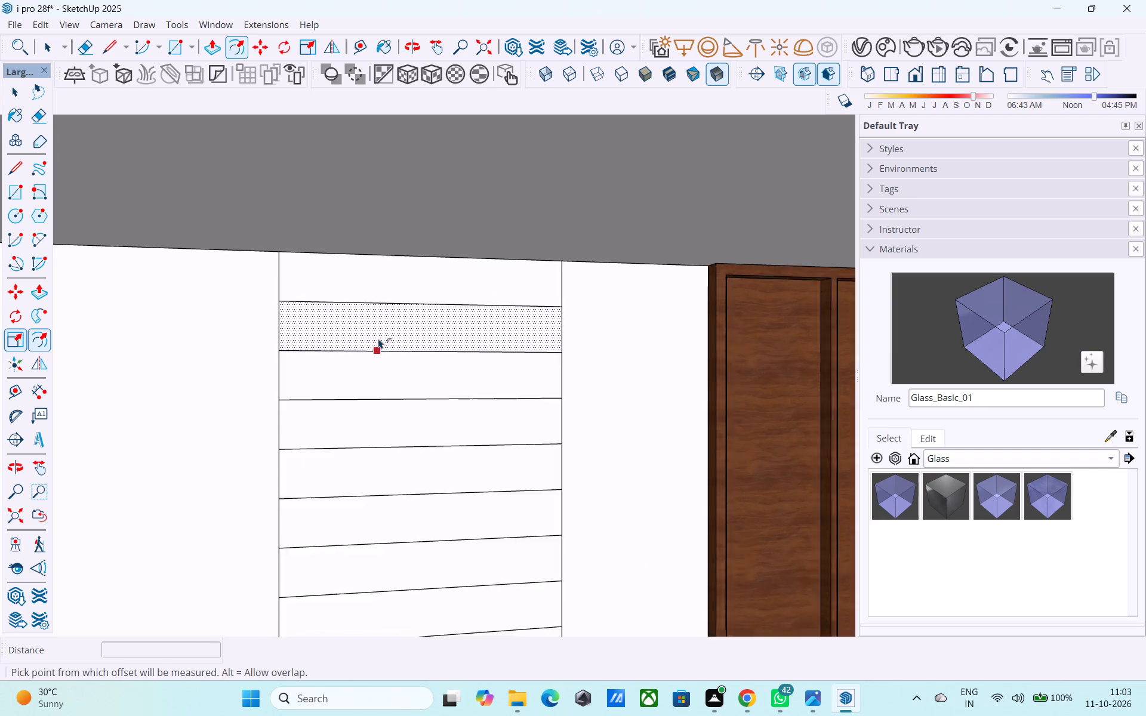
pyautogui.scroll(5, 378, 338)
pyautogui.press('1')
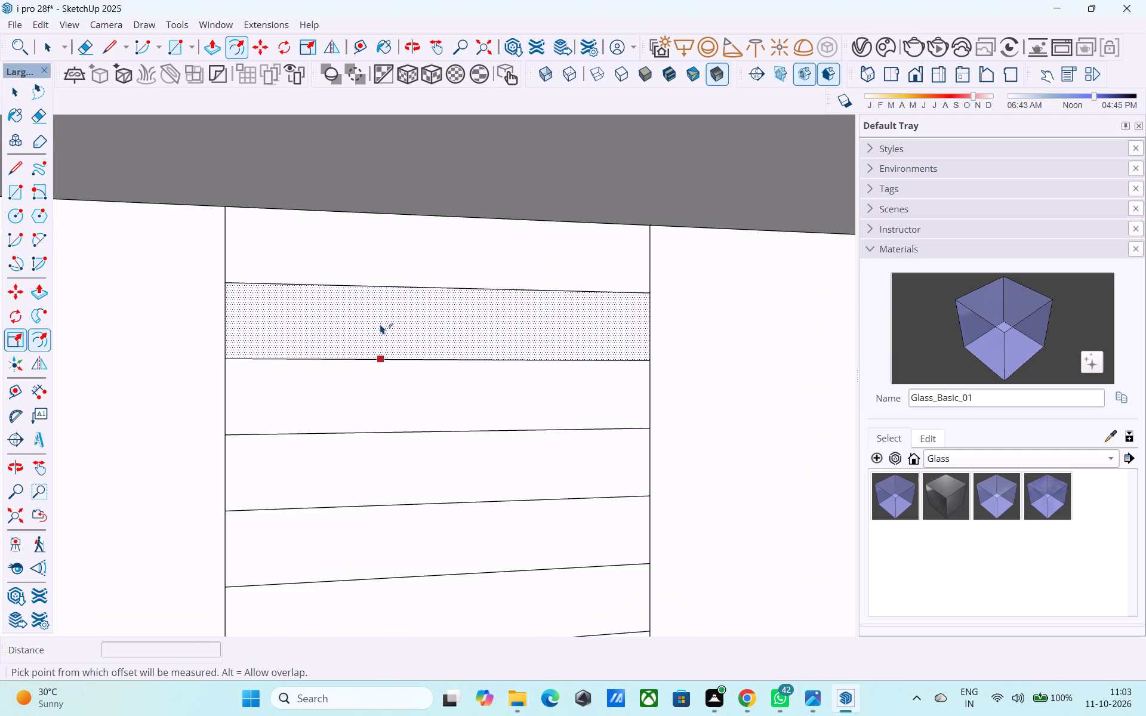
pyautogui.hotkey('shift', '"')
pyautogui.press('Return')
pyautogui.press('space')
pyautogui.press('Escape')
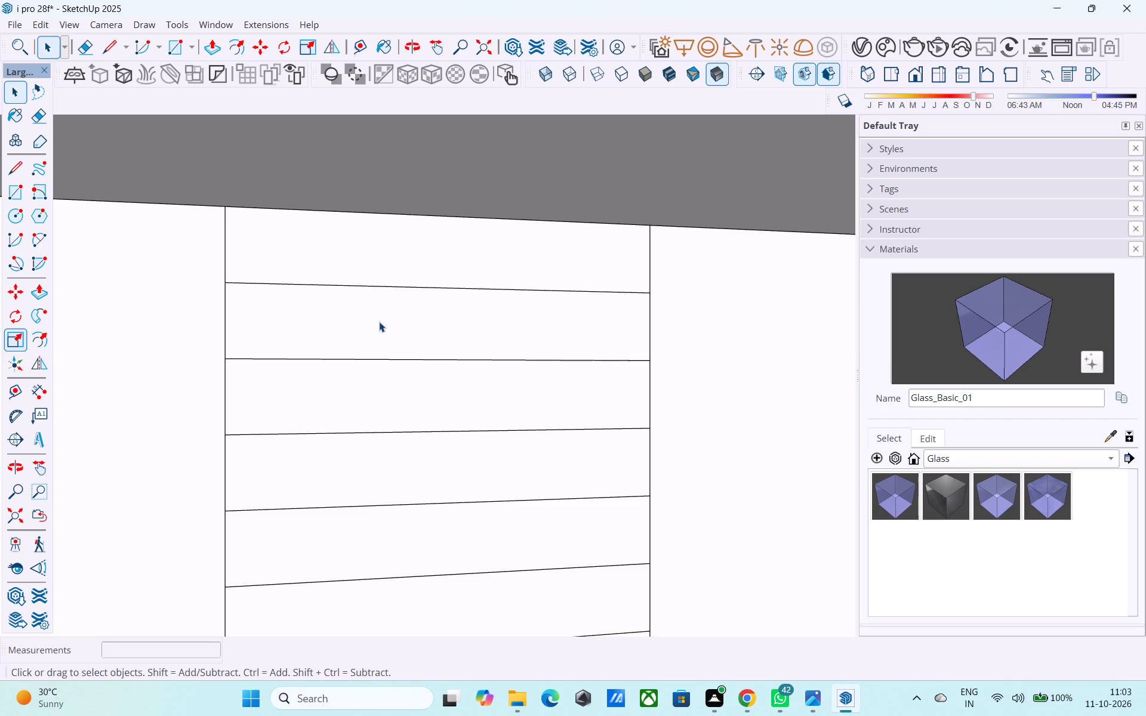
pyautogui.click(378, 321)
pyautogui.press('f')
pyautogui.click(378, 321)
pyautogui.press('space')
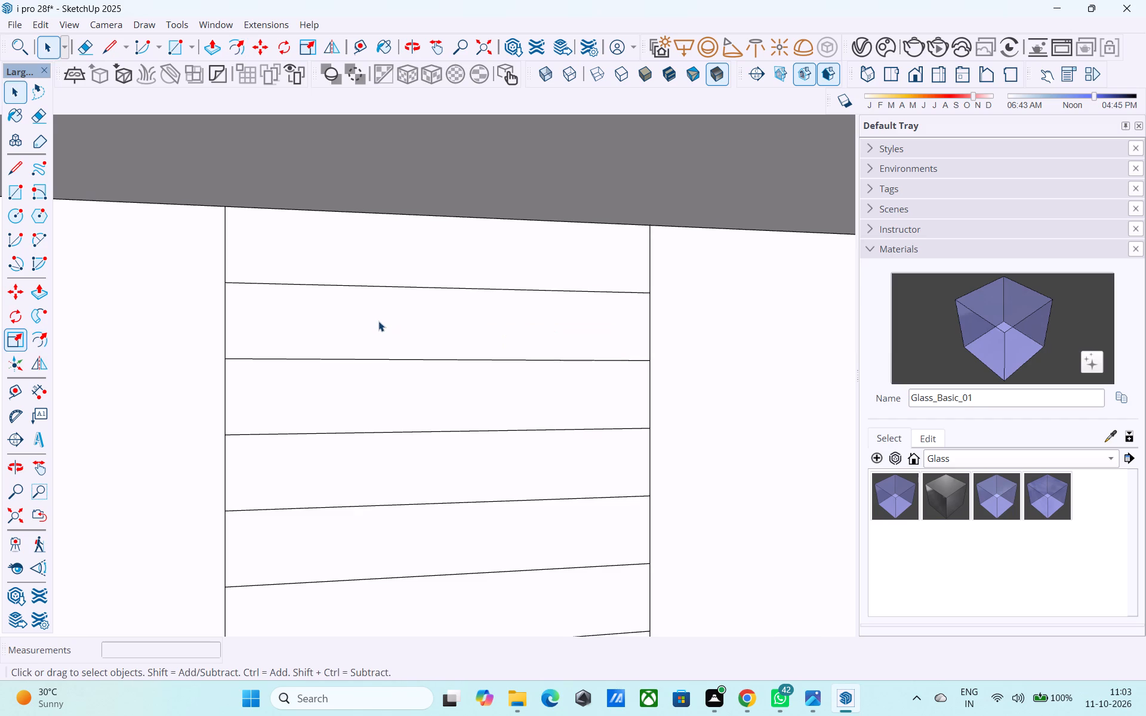
# Offset the outlines of the second and third strips from the top of the balcony wall panel inward by 1" each.
pyautogui.doubleClick(378, 321)
pyautogui.scroll(2, 378, 320)
pyautogui.press('f')
pyautogui.click(378, 329)
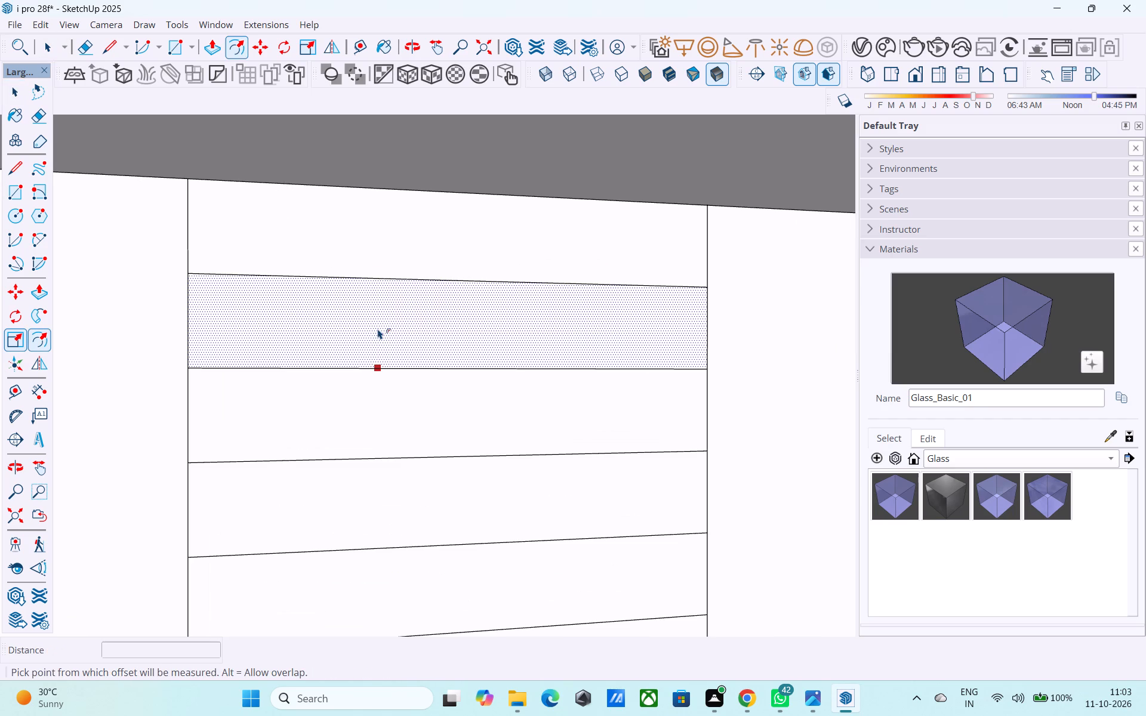
pyautogui.write('1"')
pyautogui.press('Return')
pyautogui.press('space')
pyautogui.click(382, 405)
pyautogui.press('f')
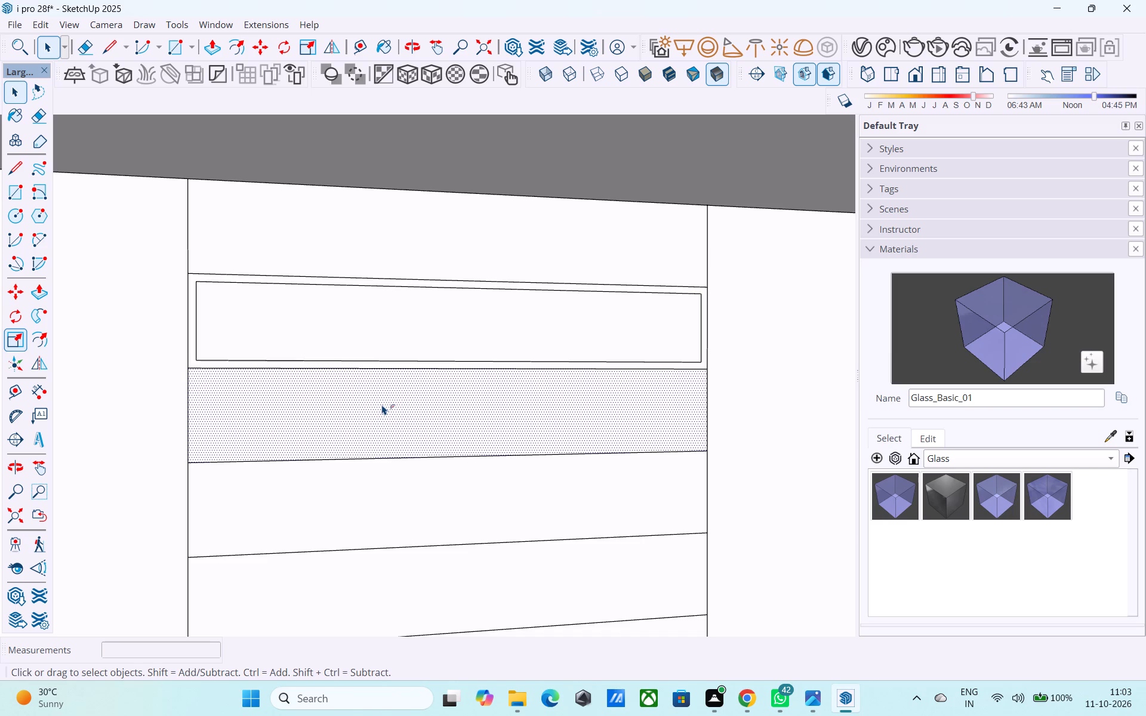
pyautogui.click(382, 405)
pyautogui.write('1"')
pyautogui.press('Return')
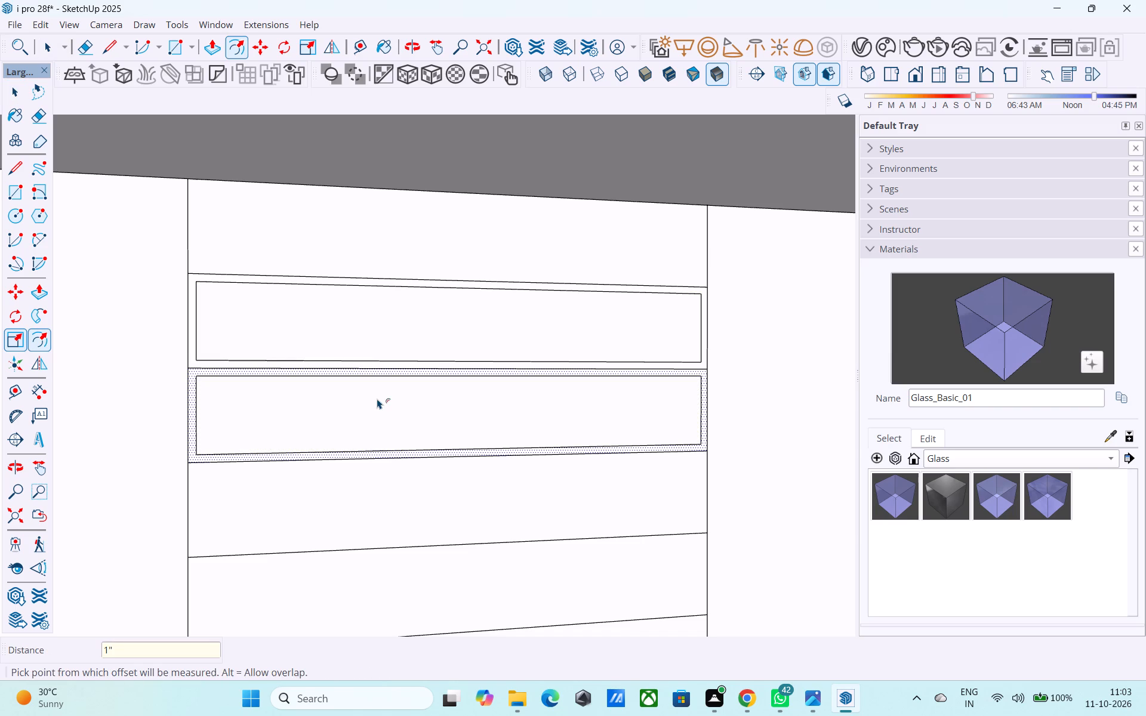
pyautogui.press('space')
# Offset the outline of the panel's fourth strip from the top inward by 1".
pyautogui.click(377, 470)
pyautogui.press('f')
pyautogui.click(375, 471)
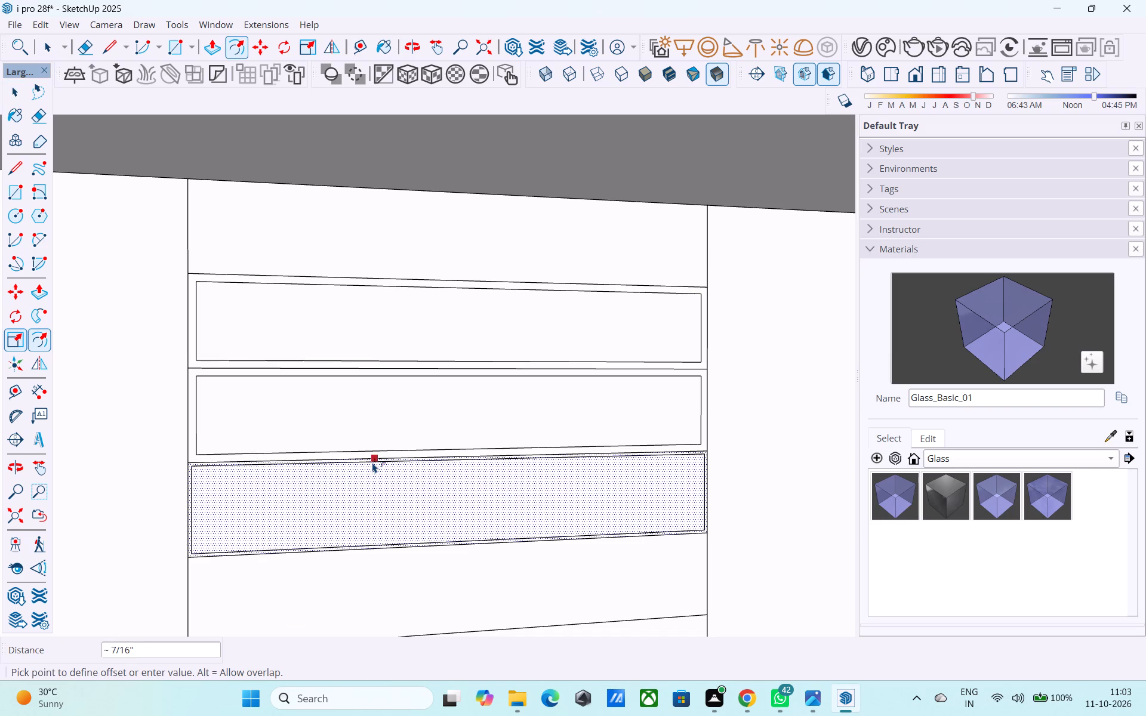
pyautogui.press('1')
pyautogui.hotkey('shift', '"')
pyautogui.press('Return')
pyautogui.press('space')
# Offset the outline of the panel's fifth strip from the top inward by 1".
pyautogui.click(369, 572)
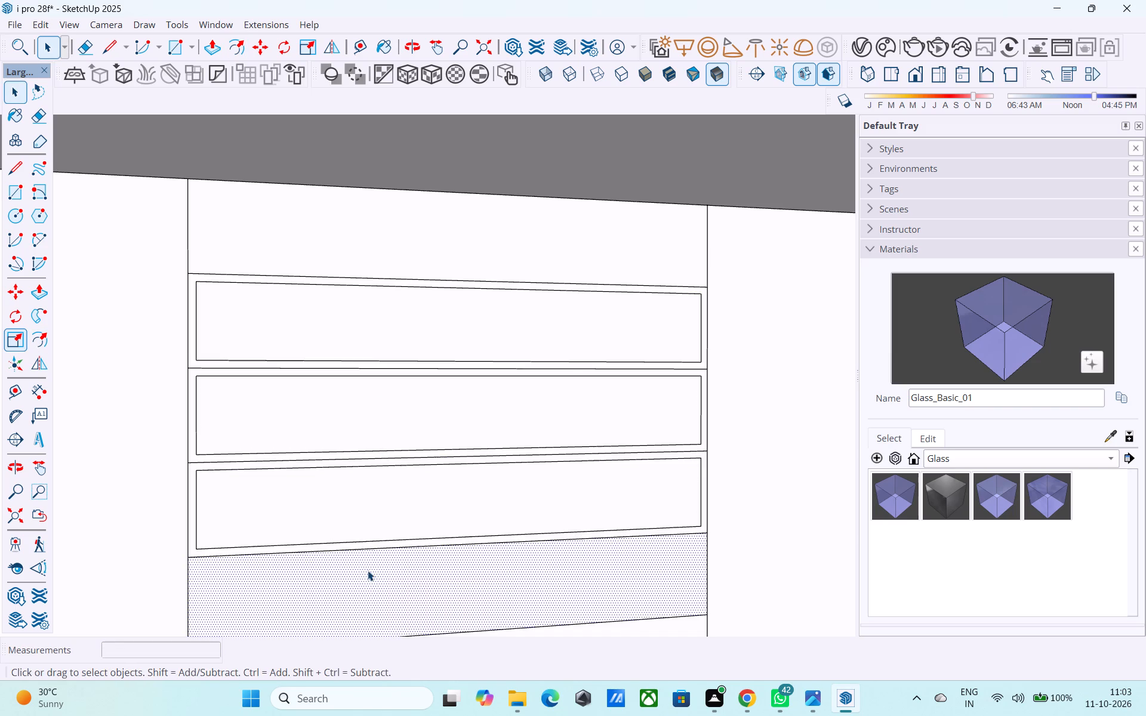
pyautogui.scroll(1, 368, 563)
pyautogui.moveTo(368, 563); pyautogui.dragTo(333, 436, button='middle')
pyautogui.press('1')
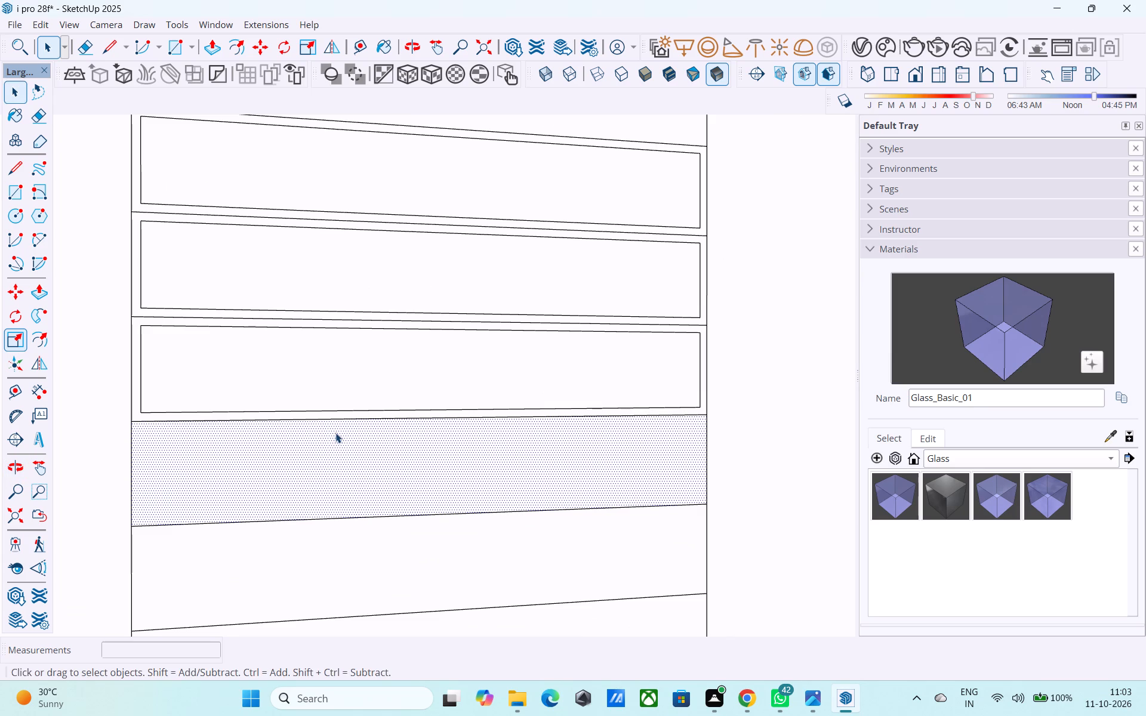
pyautogui.hotkey('shift', '"')
pyautogui.press('Return')
pyautogui.click(344, 477)
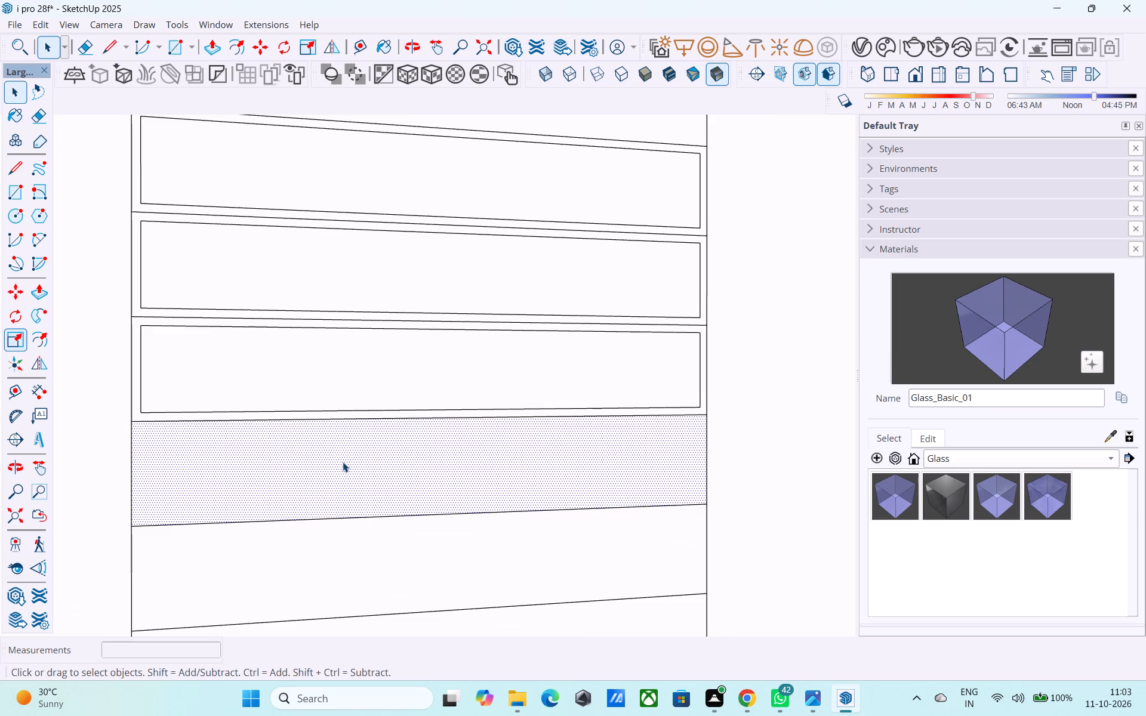
pyautogui.press('f')
pyautogui.click(343, 462)
pyautogui.write('1"')
pyautogui.press('Return')
pyautogui.press('space')
# Offset the outline of the panel's sixth strip from the top inward by 1".
pyautogui.keyDown('shift'); pyautogui.moveTo(376, 559); pyautogui.dragTo(370, 516, button='middle'); pyautogui.keyUp('shift')
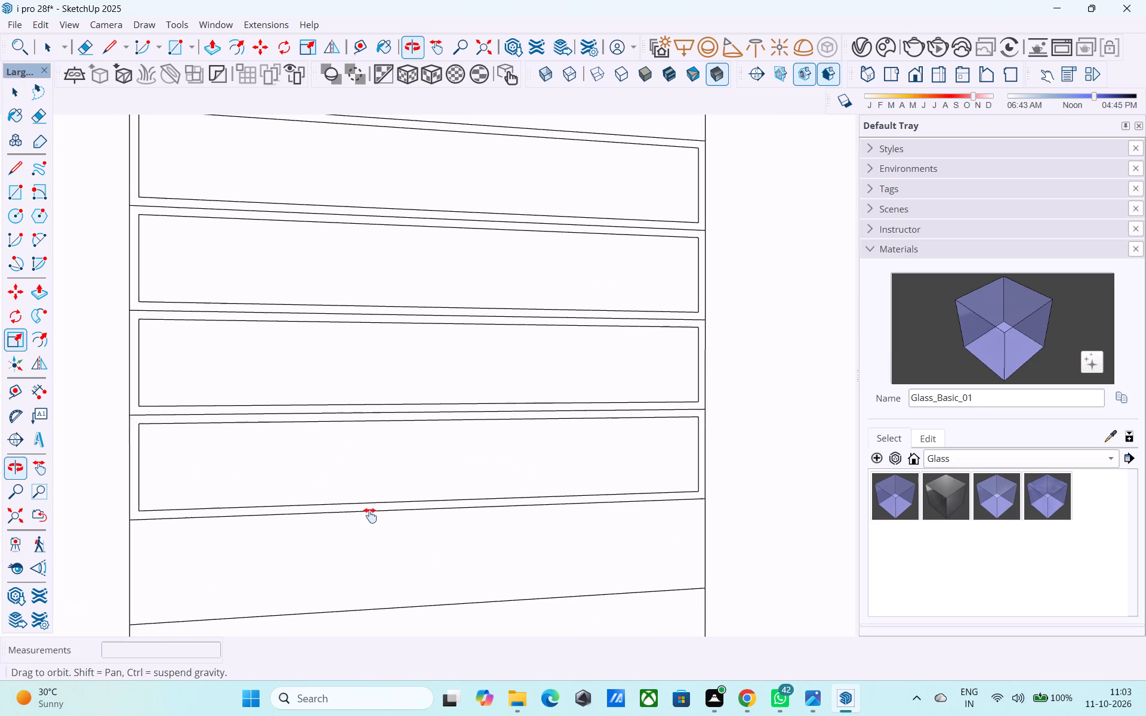
pyautogui.keyDown('shift'); pyautogui.moveTo(370, 516); pyautogui.dragTo(365, 507, button='middle'); pyautogui.keyUp('shift')
pyautogui.click(359, 514)
pyautogui.press('f')
pyautogui.click(360, 499)
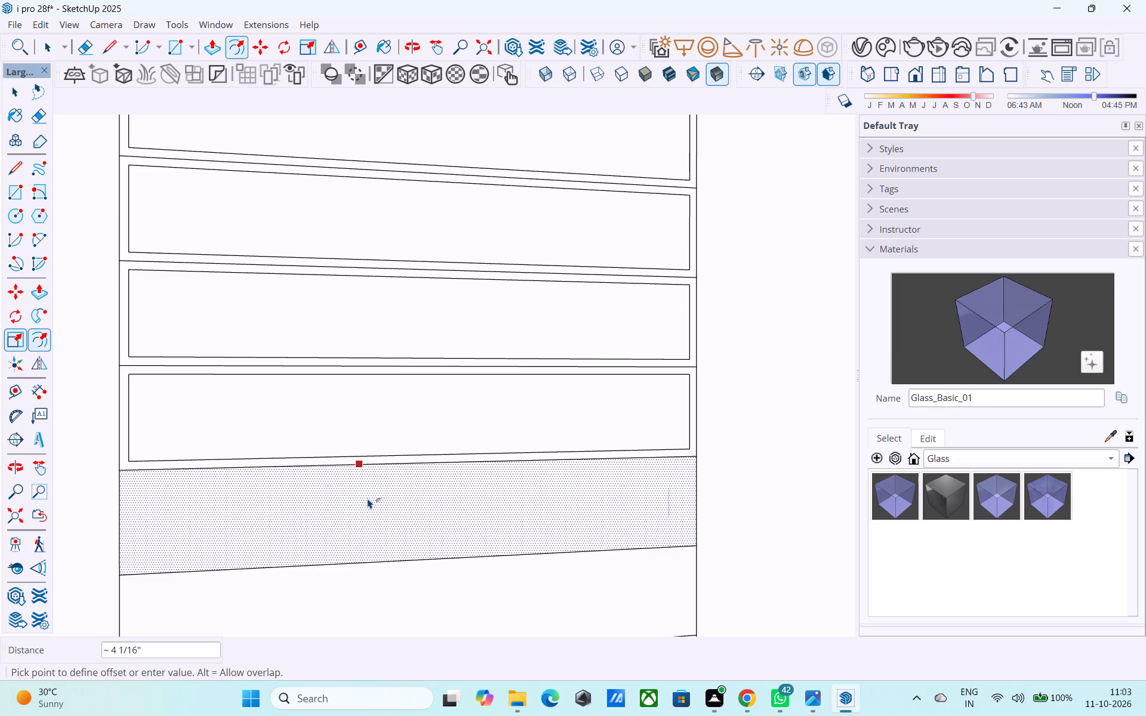
pyautogui.press('1')
pyautogui.hotkey('shift', '"')
pyautogui.press('Return')
pyautogui.press('space')
# Offset the outline of the panel's seventh strip from the top inward by 1".
pyautogui.scroll(-4, 370, 508)
pyautogui.keyDown('shift'); pyautogui.moveTo(370, 508); pyautogui.dragTo(369, 507, button='middle'); pyautogui.keyUp('shift')
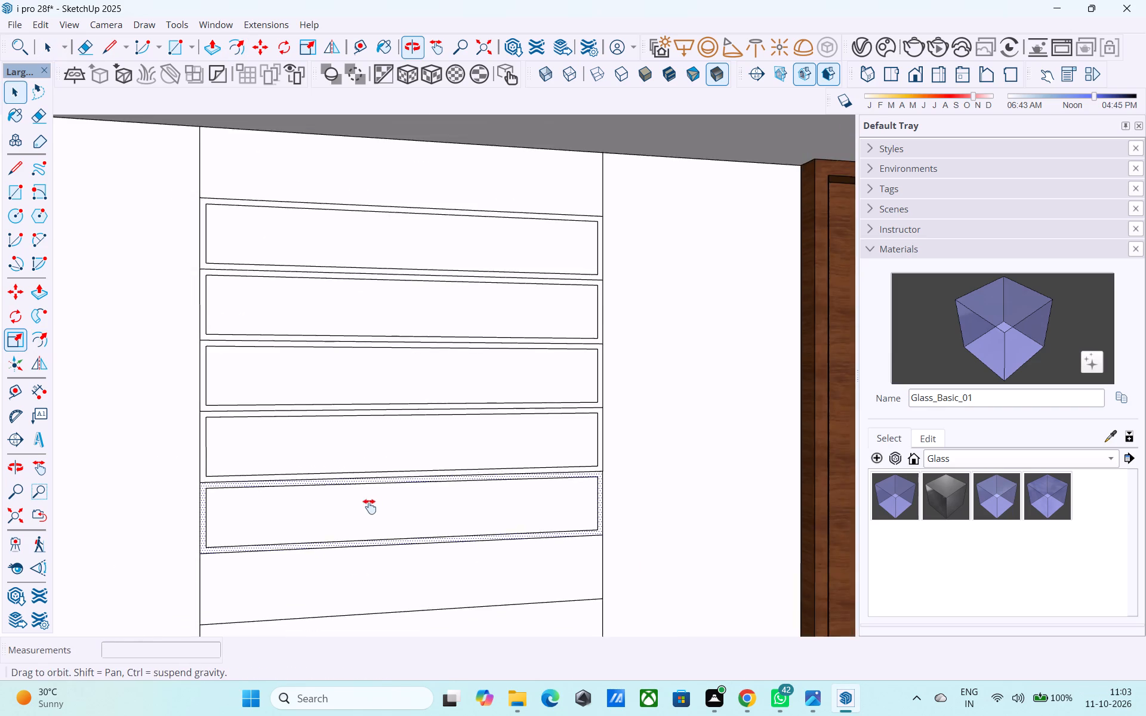
pyautogui.keyDown('shift'); pyautogui.moveTo(369, 507); pyautogui.dragTo(339, 332, button='middle'); pyautogui.keyUp('shift')
pyautogui.keyDown('shift'); pyautogui.moveTo(365, 461); pyautogui.dragTo(359, 437, button='middle'); pyautogui.keyUp('shift')
pyautogui.click(347, 391)
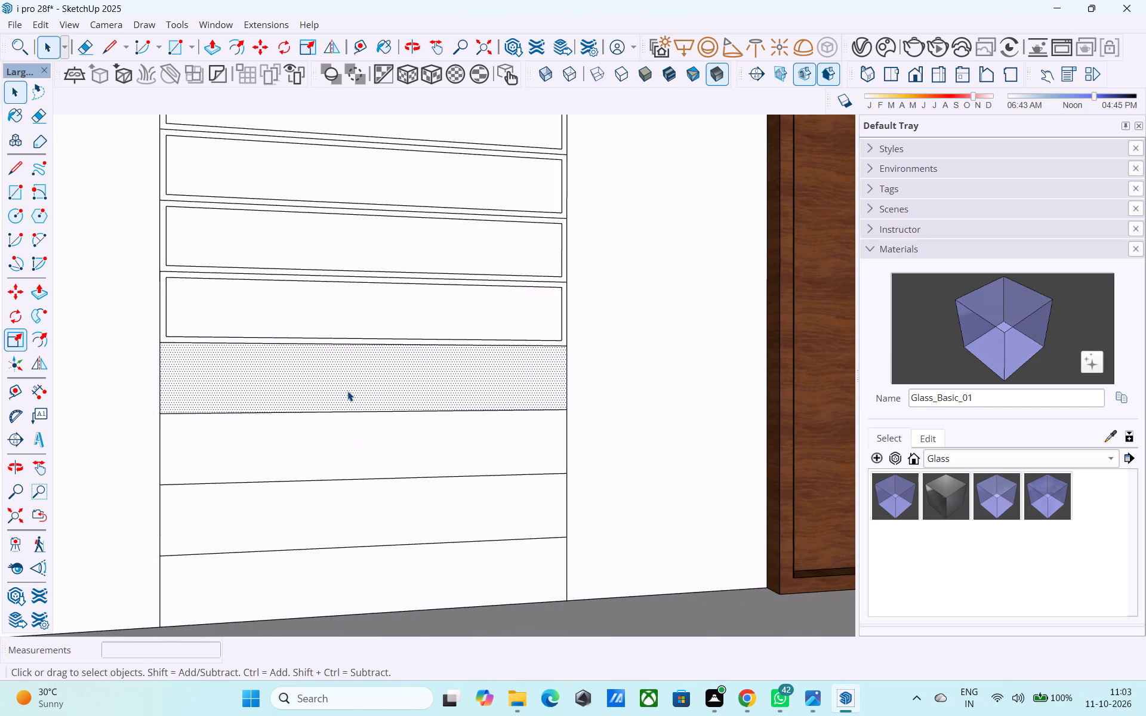
pyautogui.press('f')
pyautogui.click(347, 391)
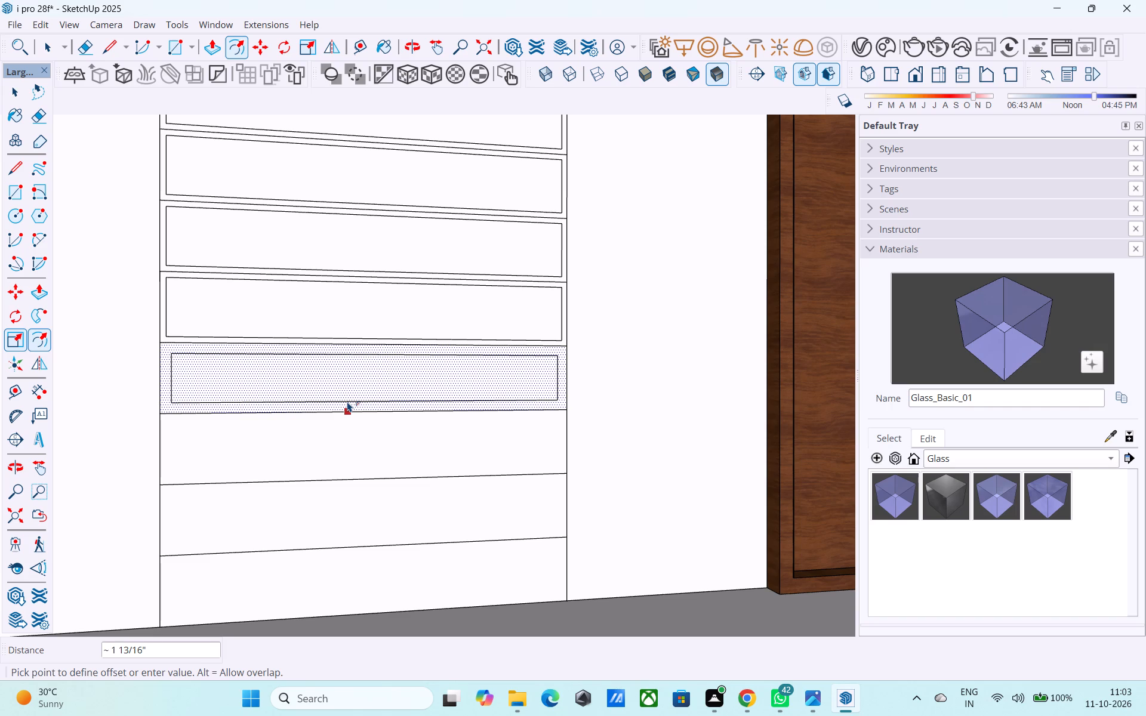
pyautogui.write('1"')
pyautogui.press('Return')
pyautogui.press('space')
# Offset the outlines of the panel's eighth and ninth strips from the top inward by 1" each.
pyautogui.click(349, 437)
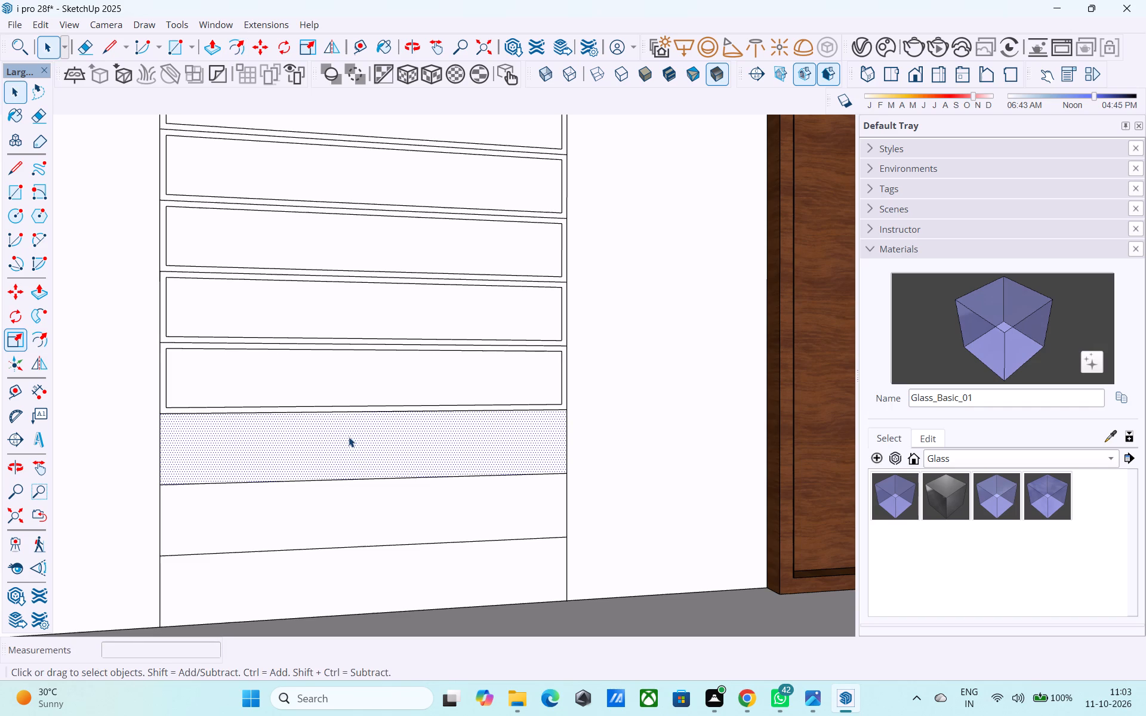
pyautogui.press('f')
pyautogui.click(349, 437)
pyautogui.write('1"')
pyautogui.press('Return')
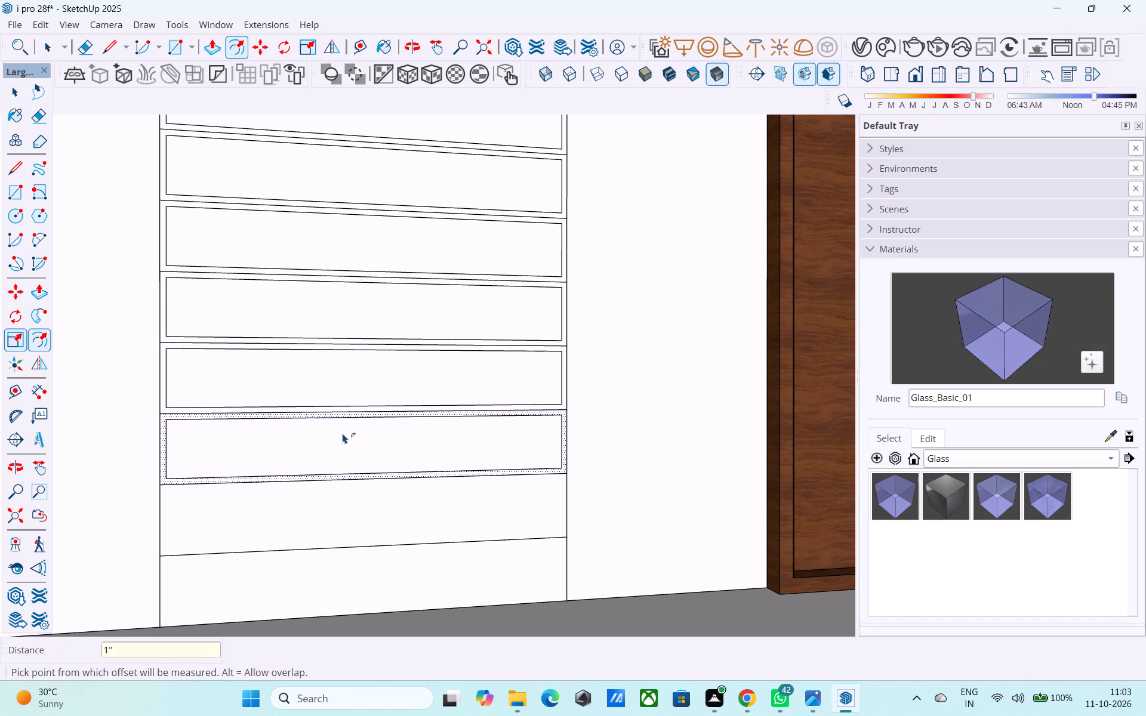
pyautogui.press('space')
pyautogui.click(353, 519)
pyautogui.press('f')
pyautogui.click(353, 519)
pyautogui.press('1')
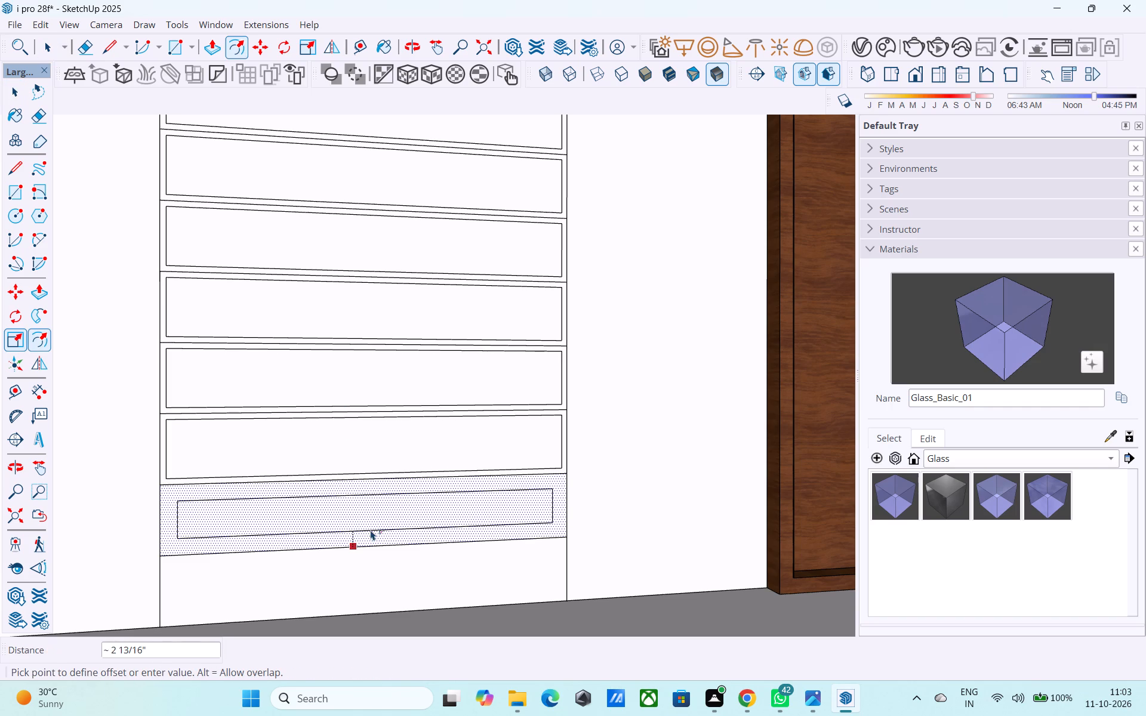
pyautogui.hotkey('shift', '"')
pyautogui.press('Return')
pyautogui.press('space')
# Offset the outline of the panel's bottom strip, just above the balcony floor, inward by 1".
pyautogui.keyDown('shift'); pyautogui.moveTo(368, 529); pyautogui.dragTo(360, 385, button='middle'); pyautogui.keyUp('shift')
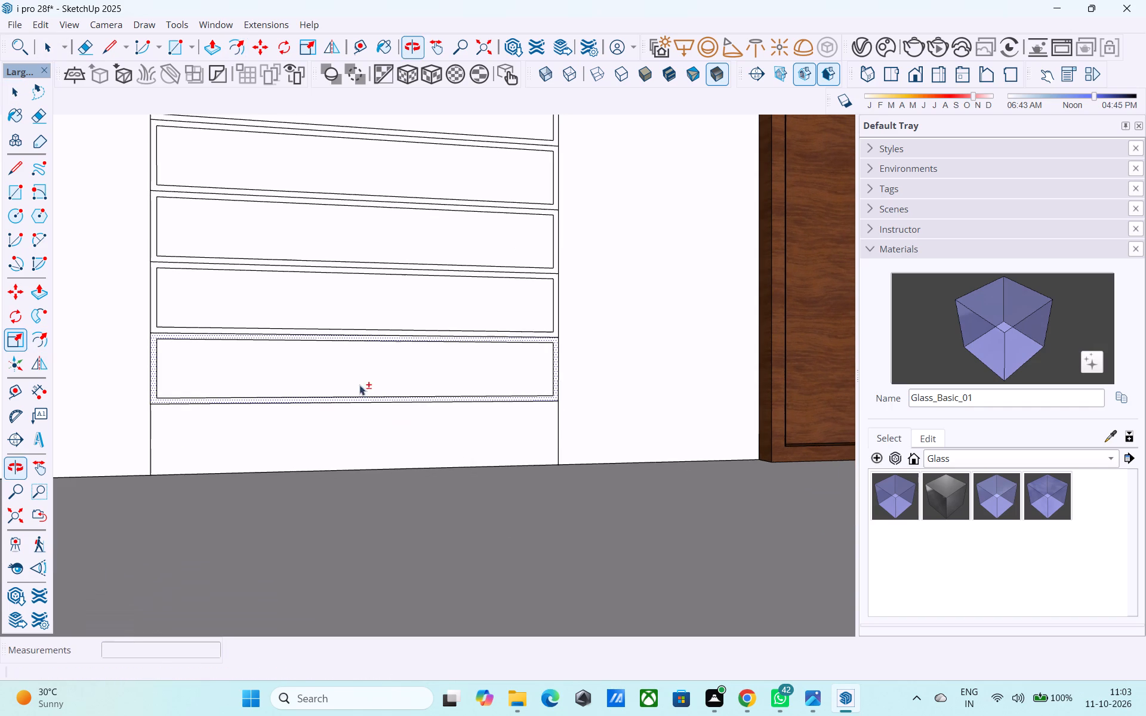
pyautogui.click(272, 455)
pyautogui.press('f')
pyautogui.click(276, 449)
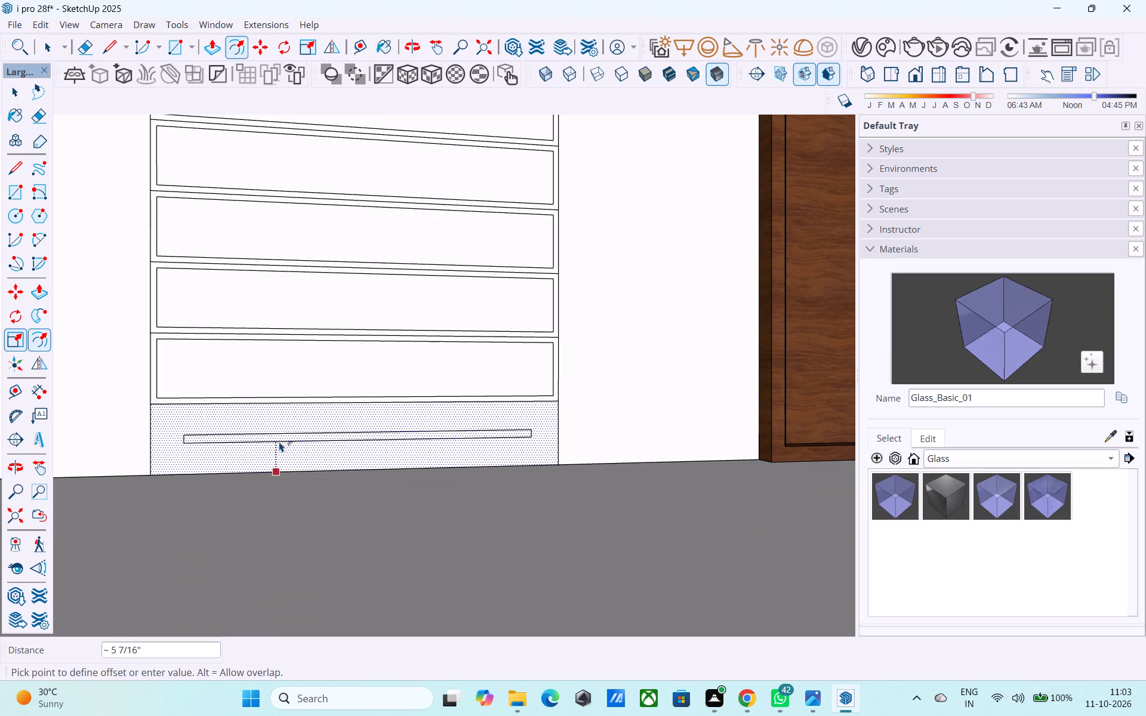
pyautogui.press('1')
pyautogui.hotkey('shift', '"')
pyautogui.press('Return')
pyautogui.press('space')
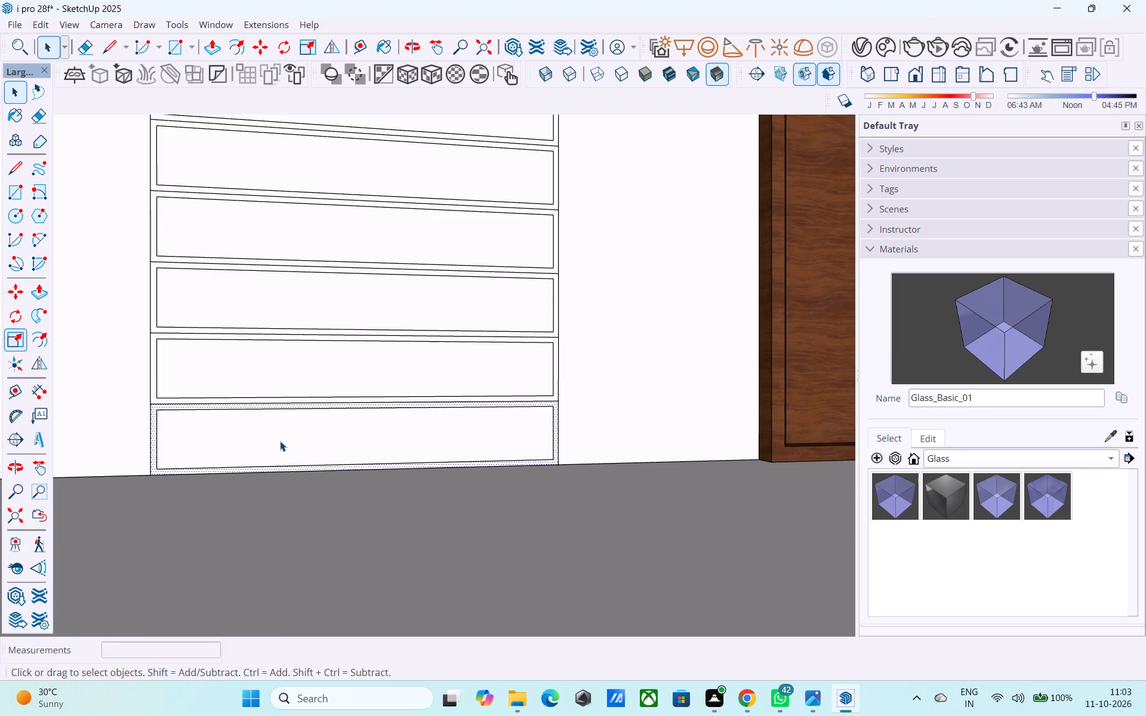
# Paint the 1" frames of the balcony panel's four lowest strips with the Wood_Veneer_15_1K material from the Wood collection.
pyautogui.click(931, 461)
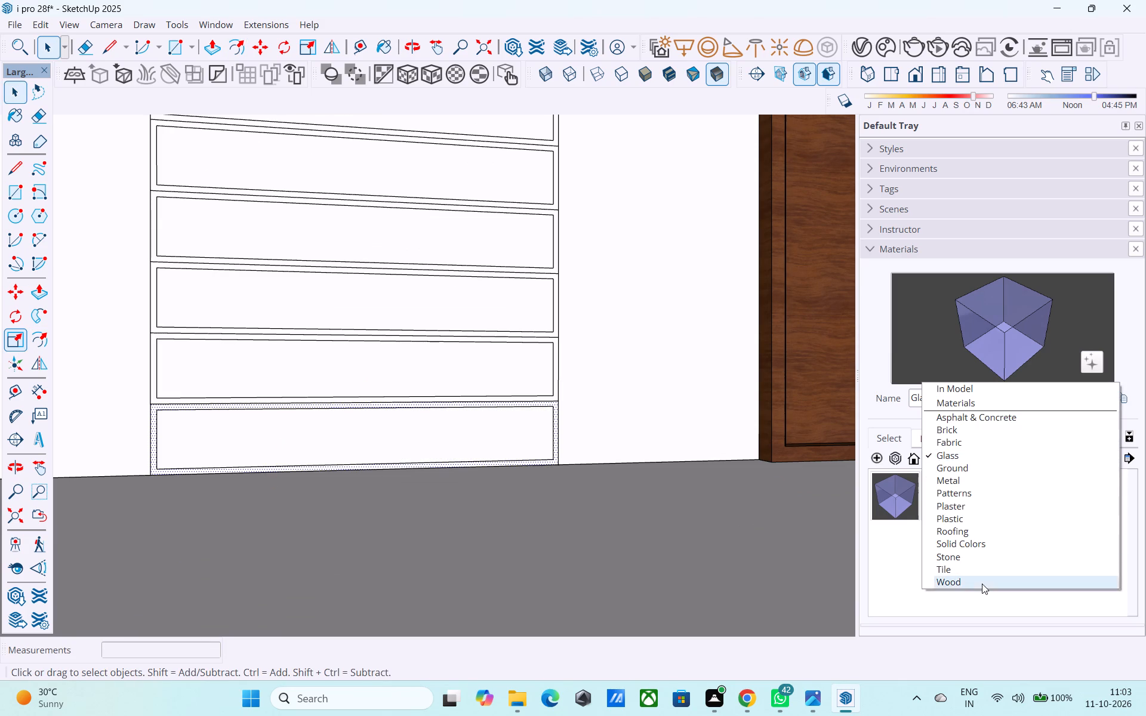
pyautogui.click(982, 584)
pyautogui.click(903, 551)
pyautogui.scroll(4, 427, 437)
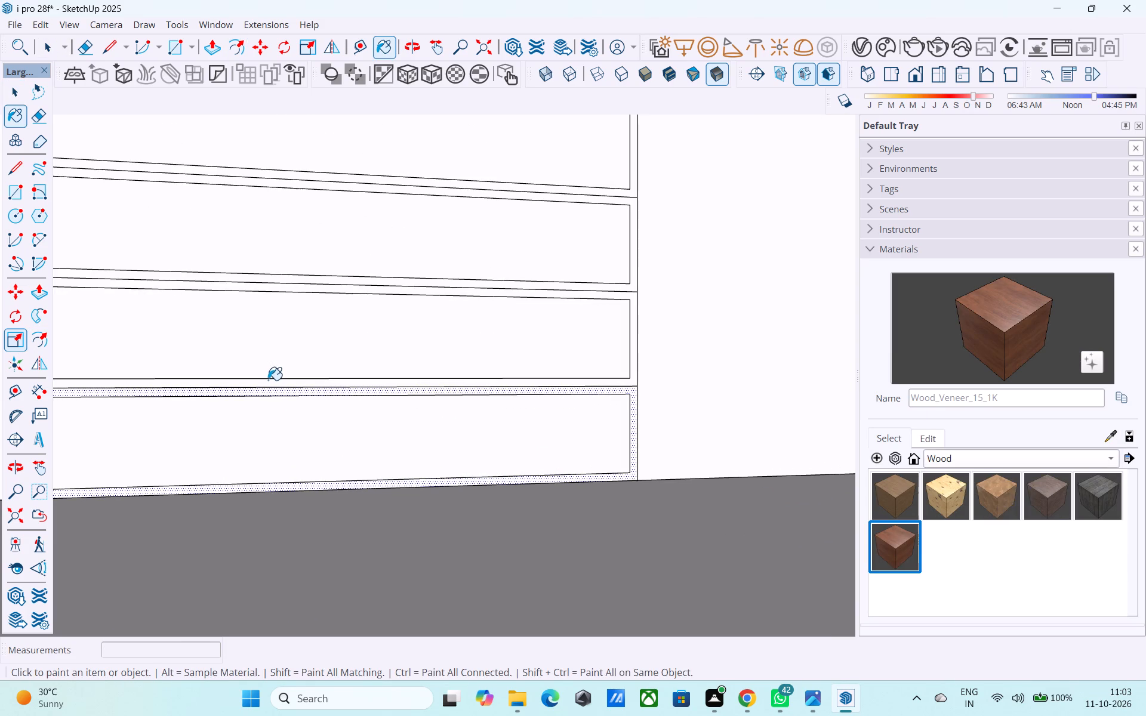
pyautogui.click(269, 384)
pyautogui.click(272, 390)
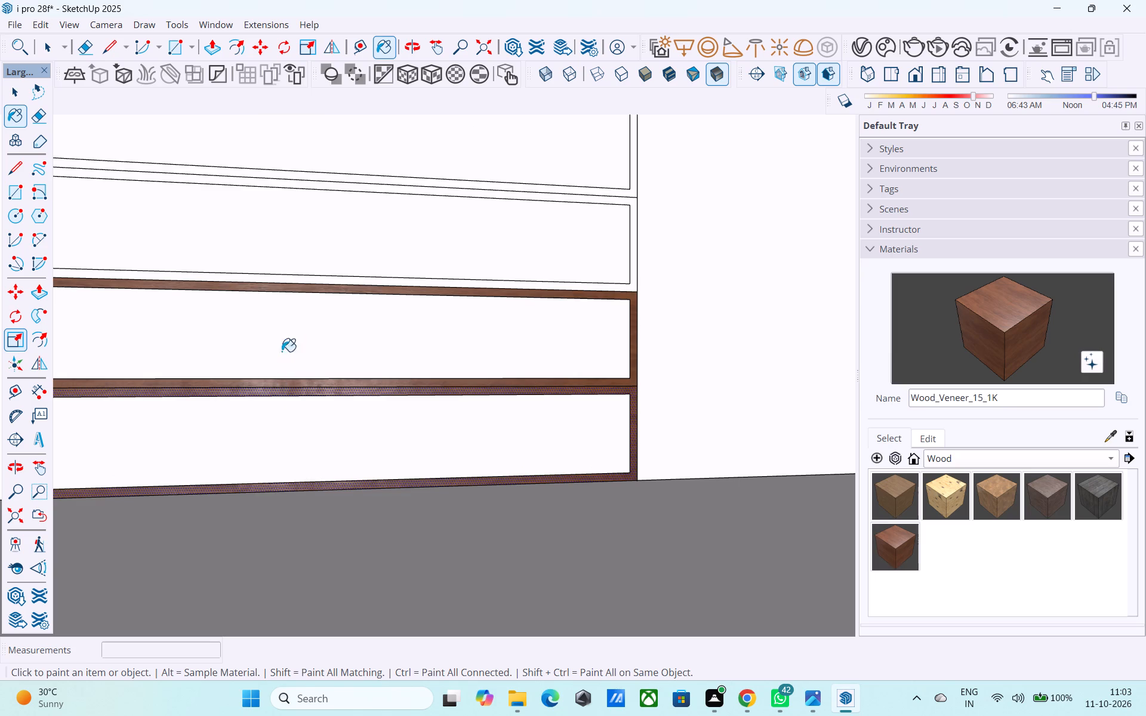
pyautogui.click(295, 277)
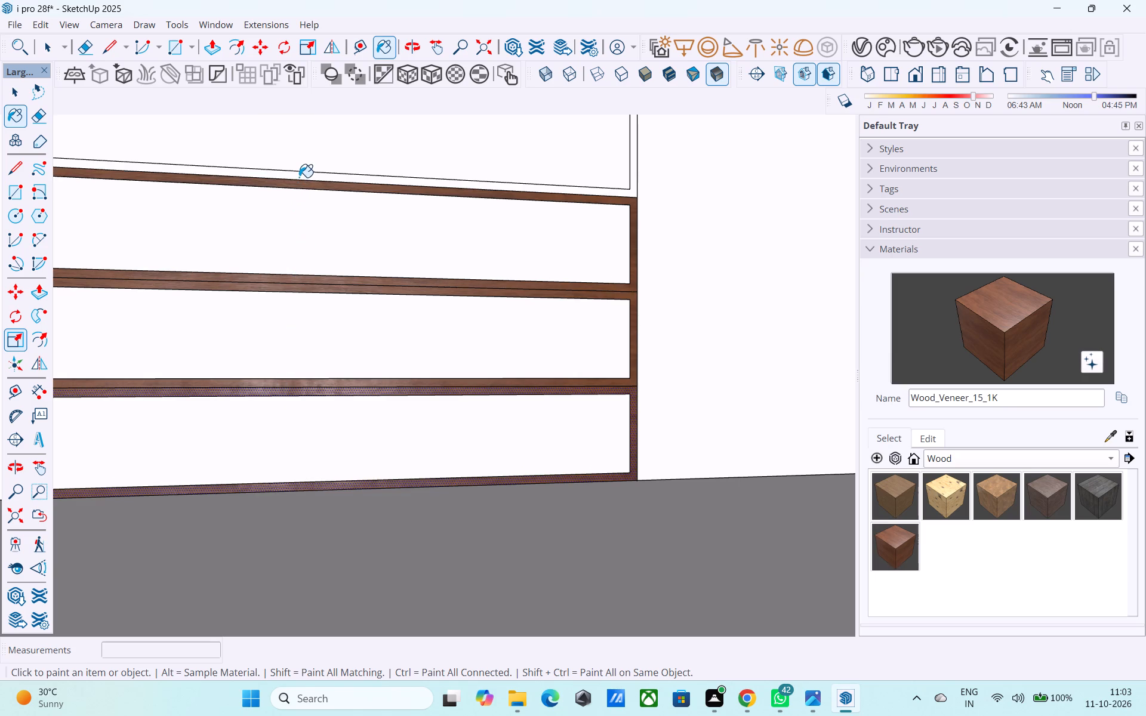
pyautogui.click(299, 177)
# Paint the 1" frames of the panel's next five strips upward with Wood_Veneer_15_1K.
pyautogui.scroll(-1, 299, 178)
pyautogui.keyDown('shift'); pyautogui.moveTo(299, 178); pyautogui.dragTo(365, 471, button='middle'); pyautogui.keyUp('shift')
pyautogui.scroll(3, 342, 374)
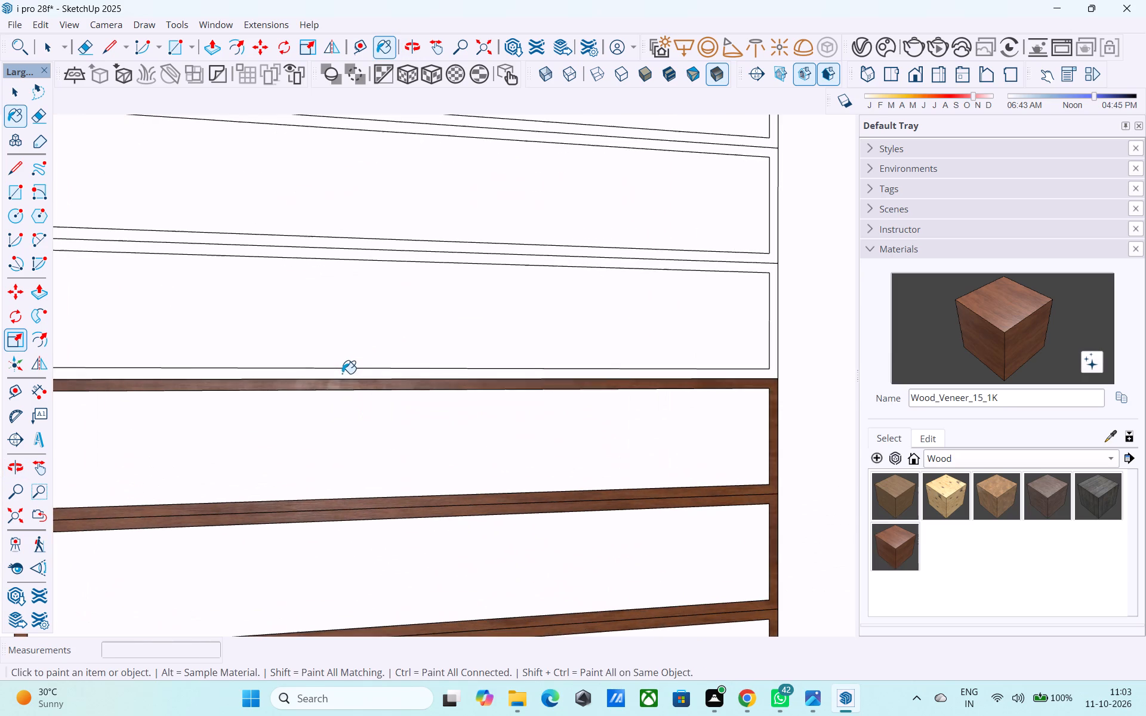
pyautogui.click(342, 374)
pyautogui.keyDown('shift'); pyautogui.moveTo(333, 283); pyautogui.dragTo(311, 429, button='middle'); pyautogui.keyUp('shift')
pyautogui.click(300, 390)
pyautogui.keyDown('shift'); pyautogui.moveTo(291, 304); pyautogui.dragTo(294, 499, button='middle'); pyautogui.keyUp('shift')
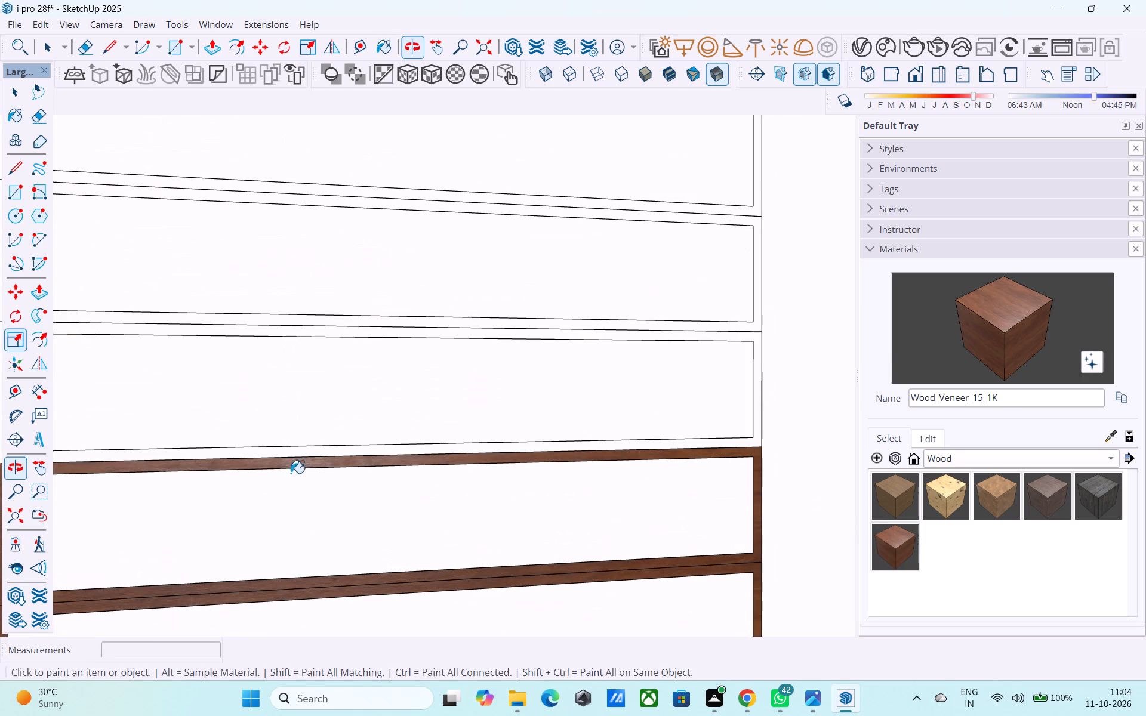
pyautogui.click(286, 454)
pyautogui.keyDown('shift'); pyautogui.moveTo(270, 329); pyautogui.dragTo(286, 479, button='middle'); pyautogui.keyUp('shift')
pyautogui.click(282, 468)
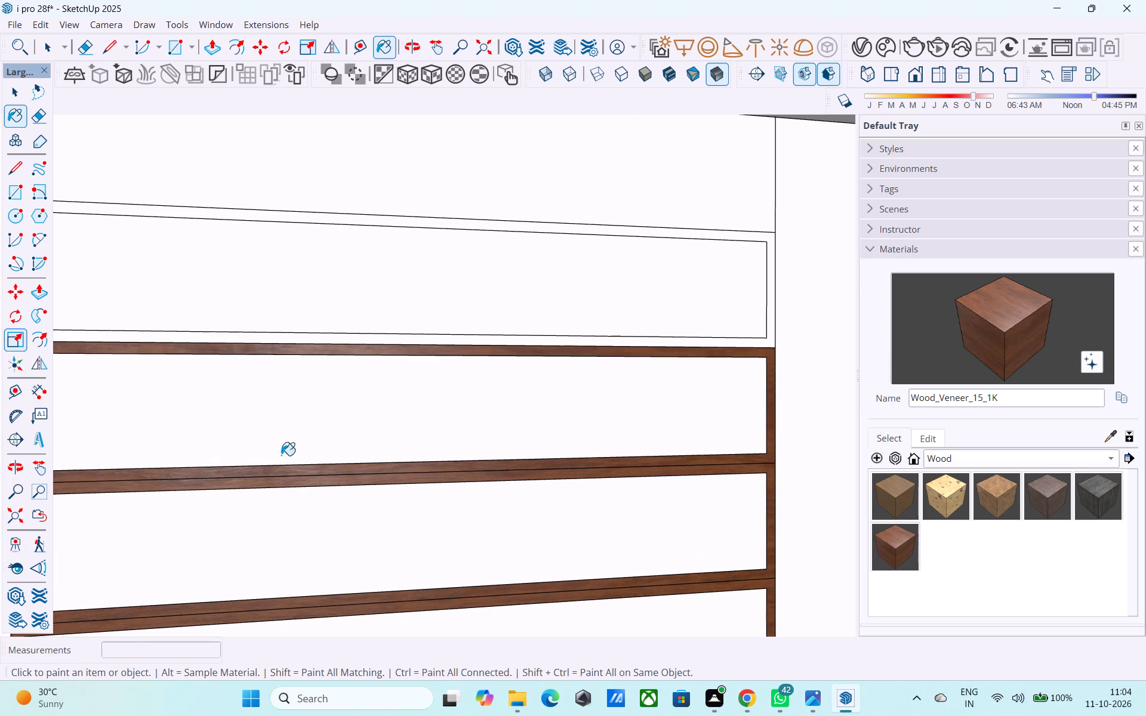
pyautogui.keyDown('shift'); pyautogui.moveTo(300, 377); pyautogui.dragTo(320, 473, button='middle'); pyautogui.keyUp('shift')
pyautogui.click(298, 435)
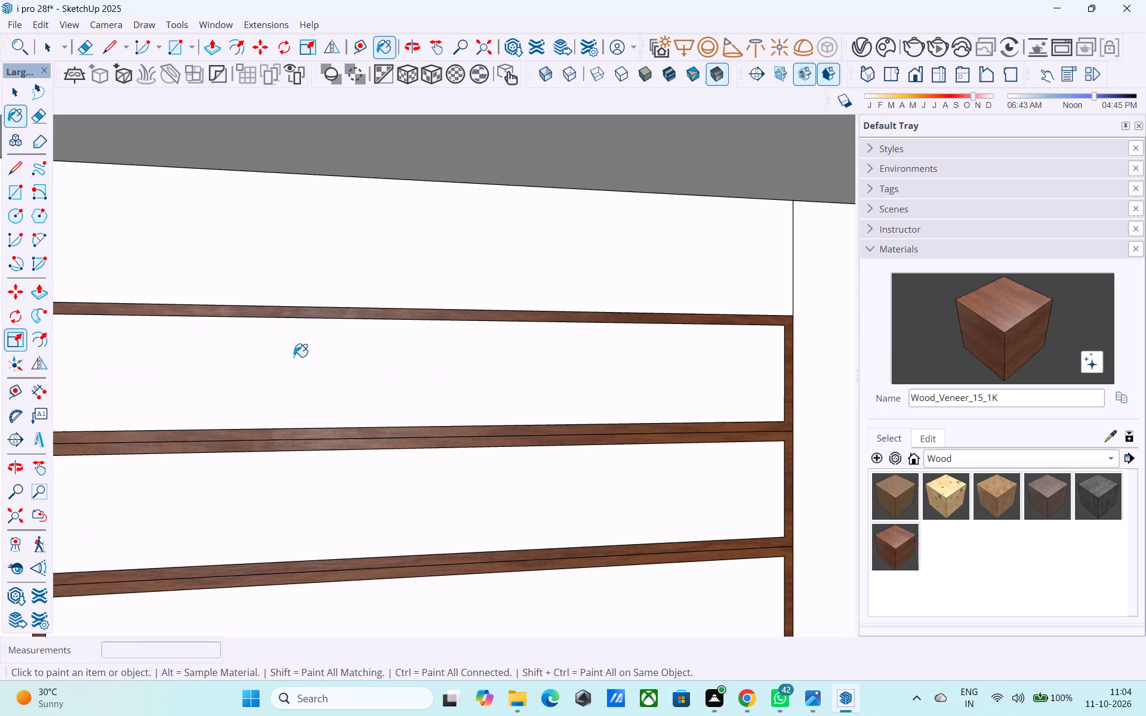
# Copy the three-panel window from the side wall's middle floor to the open space beside the front of the house.
pyautogui.scroll(1, 294, 357)
pyautogui.scroll(-20, 294, 352)
pyautogui.scroll(-13, 294, 352)
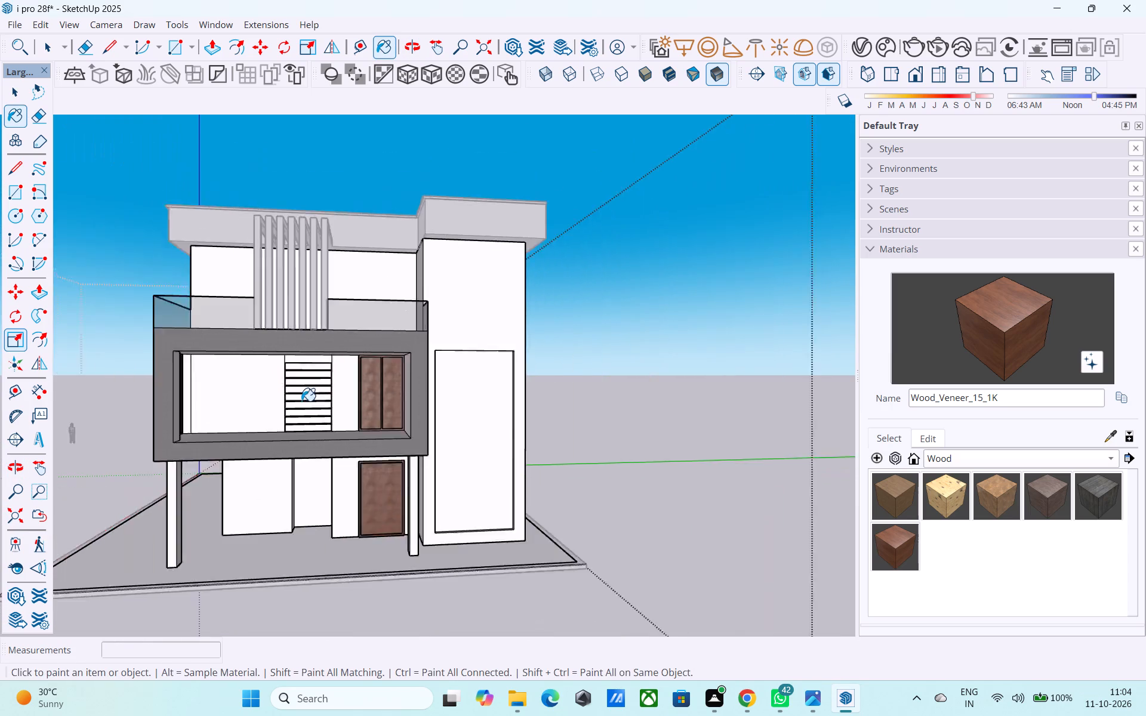
pyautogui.moveTo(301, 401); pyautogui.dragTo(445, 473, button='middle')
pyautogui.press('space')
pyautogui.click(569, 401)
pyautogui.moveTo(512, 405); pyautogui.dragTo(493, 400, button='middle')
pyautogui.moveTo(495, 398); pyautogui.dragTo(436, 381, button='middle')
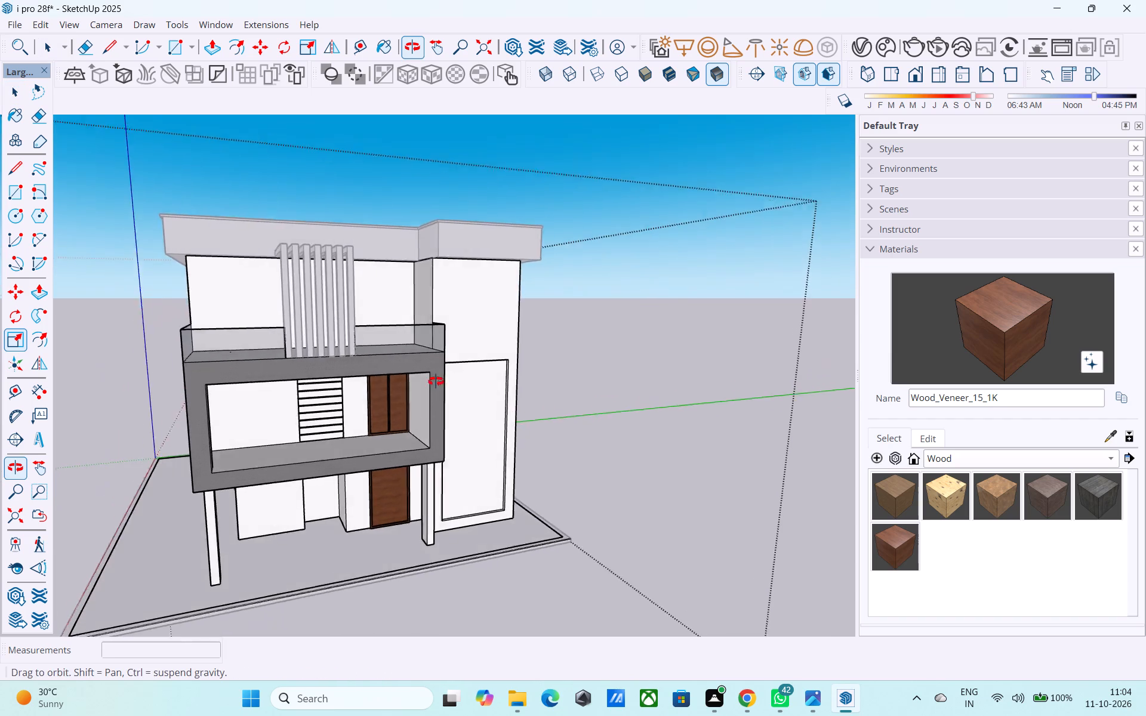
pyautogui.moveTo(436, 381); pyautogui.dragTo(807, 356, button='middle')
pyautogui.scroll(-4, 793, 361)
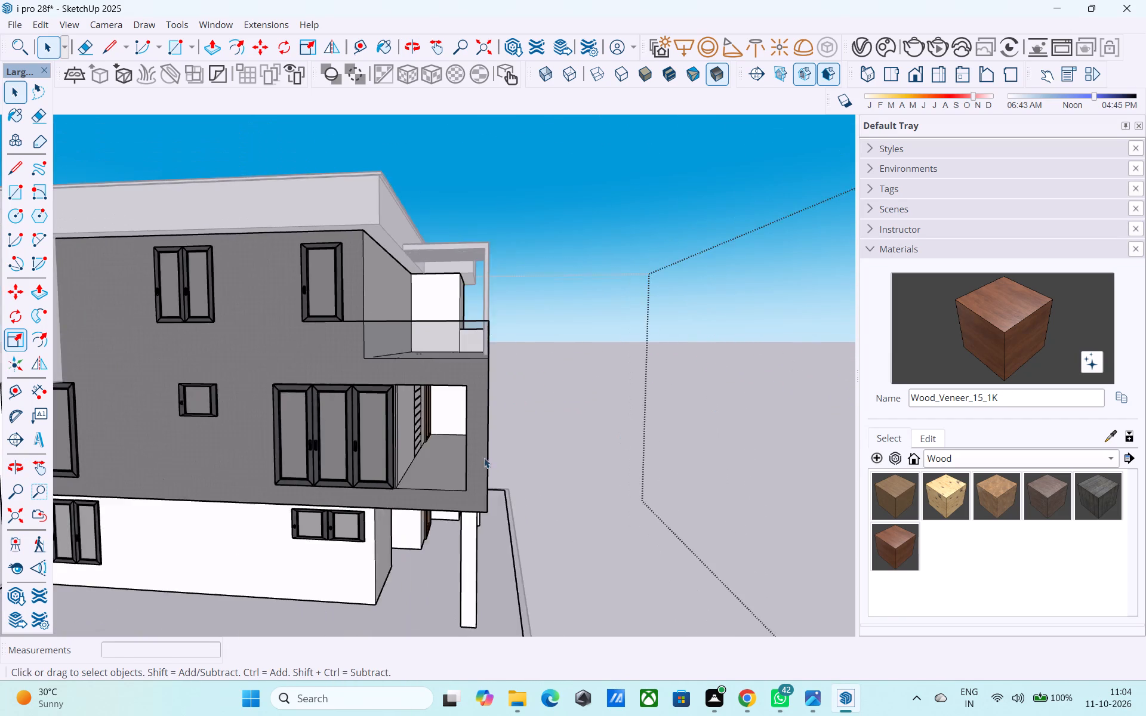
pyautogui.click(350, 397)
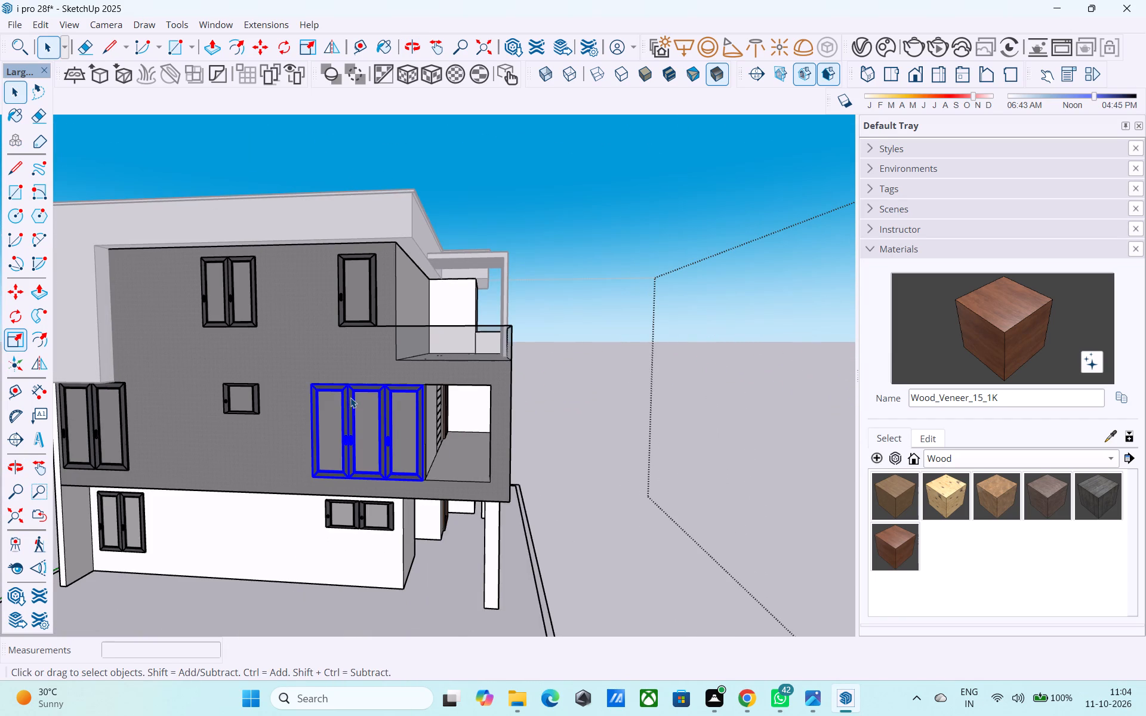
pyautogui.press('m')
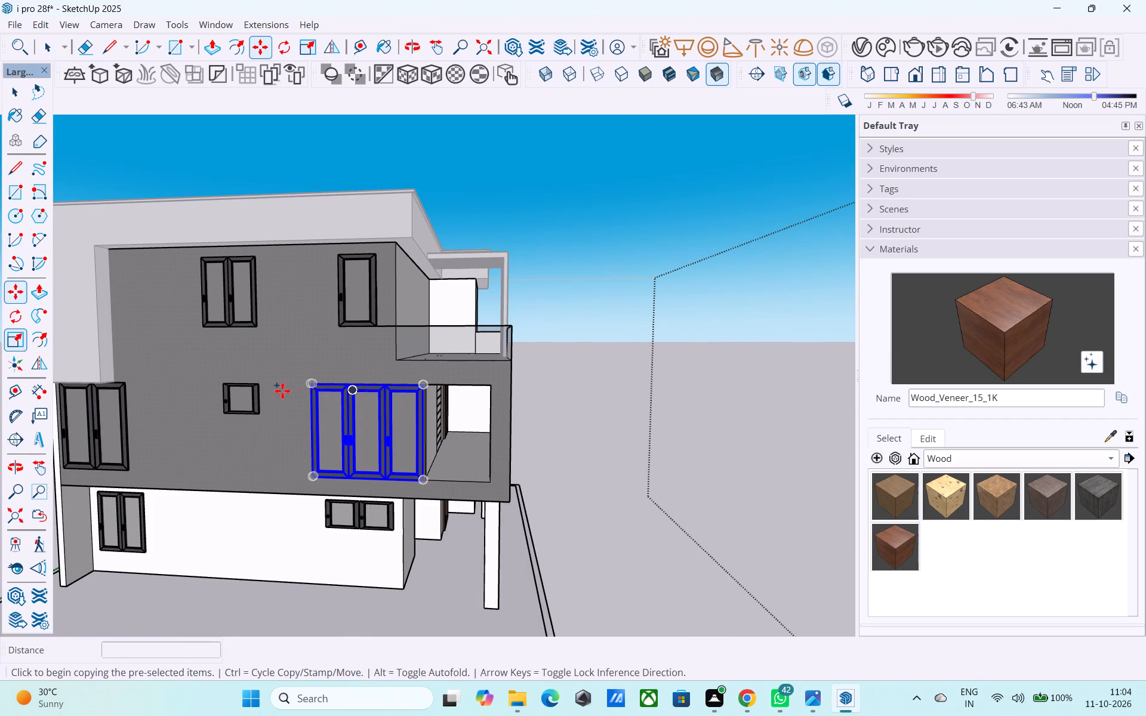
pyautogui.moveTo(281, 390); pyautogui.dragTo(600, 416, button='middle')
pyautogui.scroll(11, 505, 419)
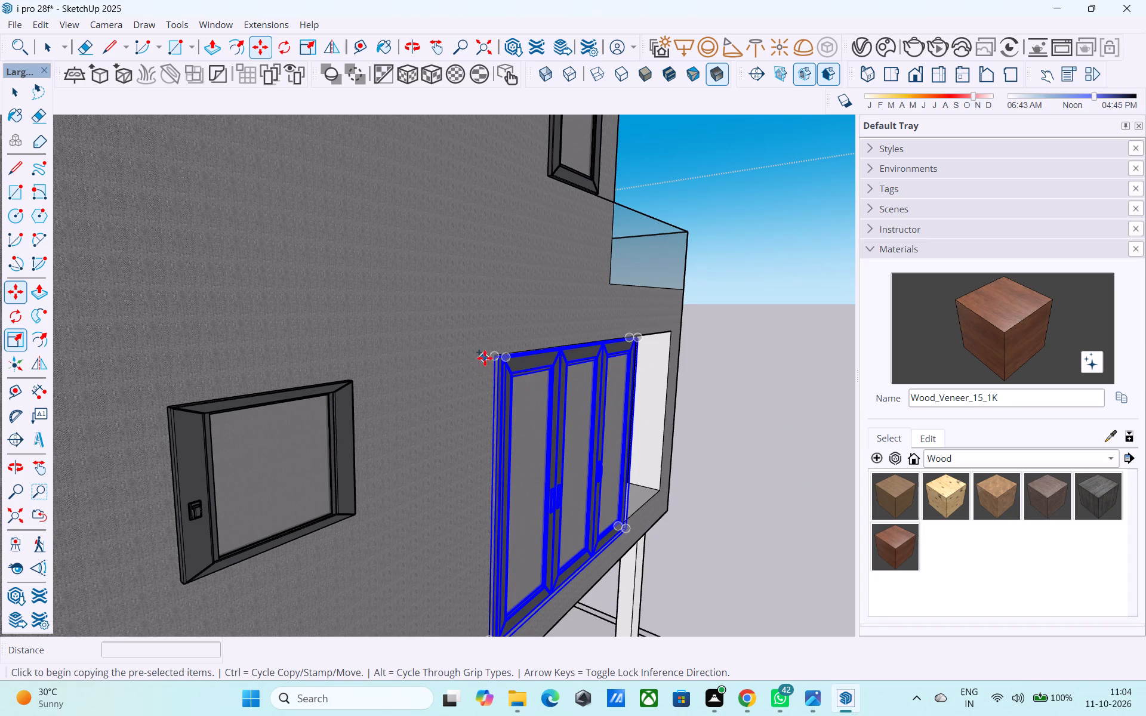
pyautogui.click(490, 350)
pyautogui.scroll(-3, 571, 323)
pyautogui.moveTo(700, 324); pyautogui.dragTo(273, 405, button='middle')
pyautogui.scroll(-11, 252, 391)
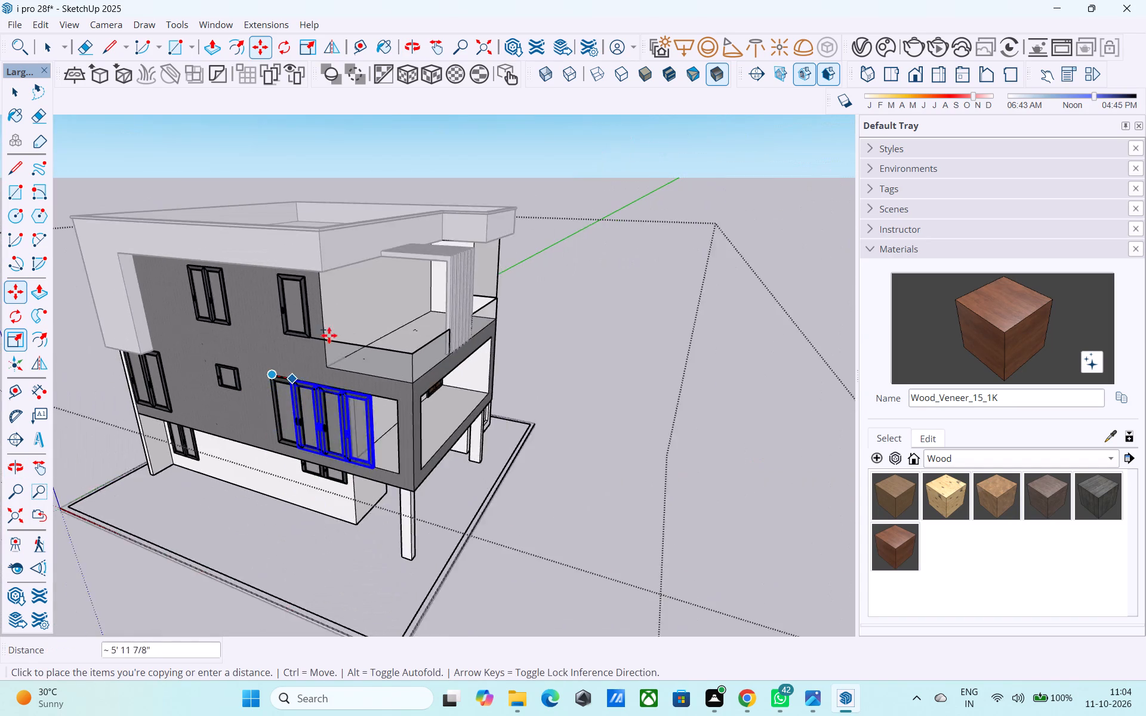
pyautogui.scroll(-3, 329, 335)
pyautogui.click(523, 332)
# Rotate the window copy 90° about the vertical axis so that it faces the same way as the front facade.
pyautogui.scroll(4, 565, 360)
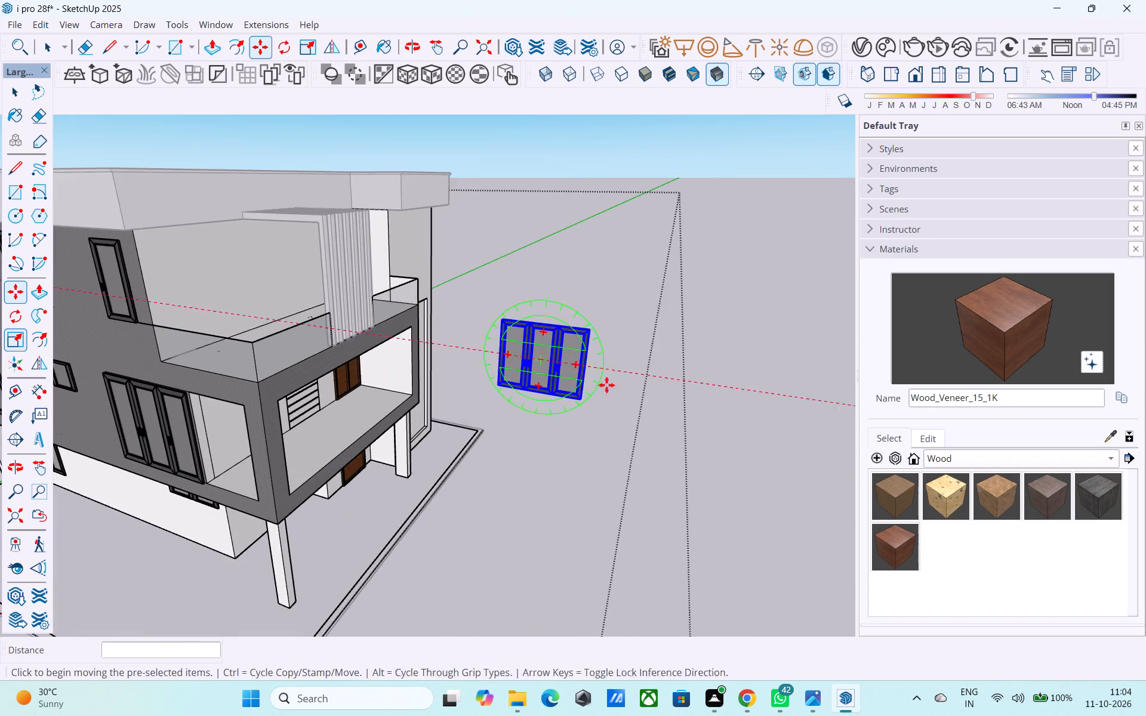
pyautogui.moveTo(633, 394); pyautogui.dragTo(390, 370, button='middle')
pyautogui.moveTo(651, 445); pyautogui.dragTo(431, 375, button='middle')
pyautogui.scroll(5, 491, 456)
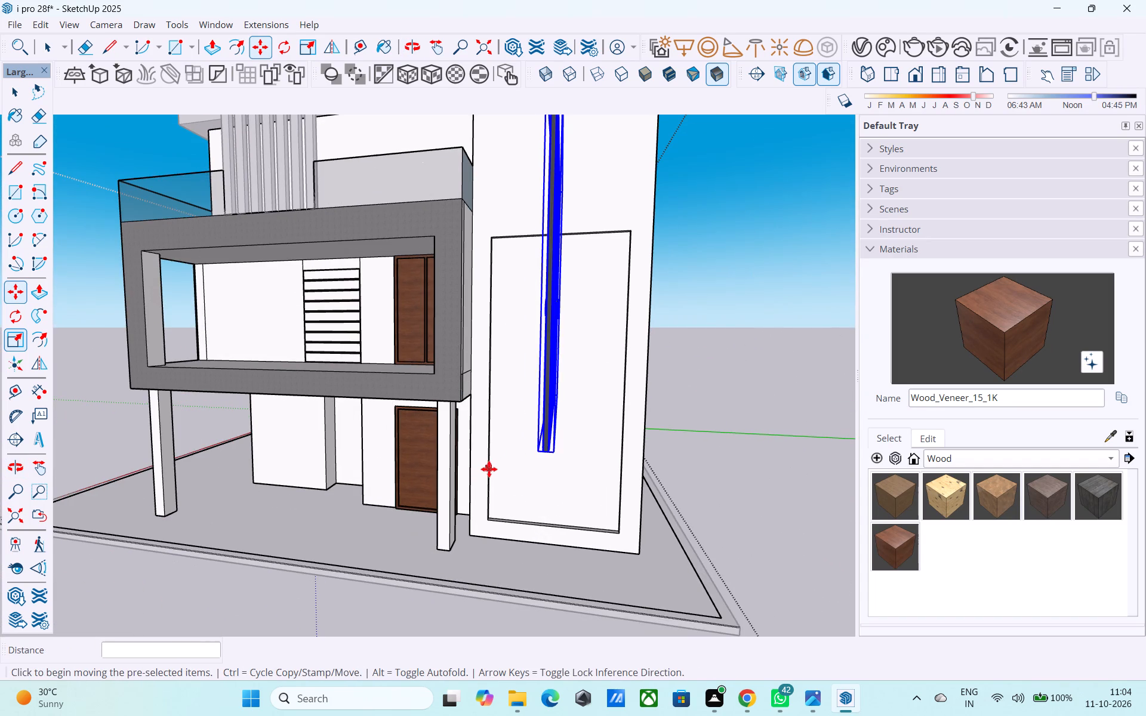
pyautogui.press('q')
pyautogui.moveTo(529, 466); pyautogui.dragTo(523, 492, button='middle')
pyautogui.scroll(-8, 521, 485)
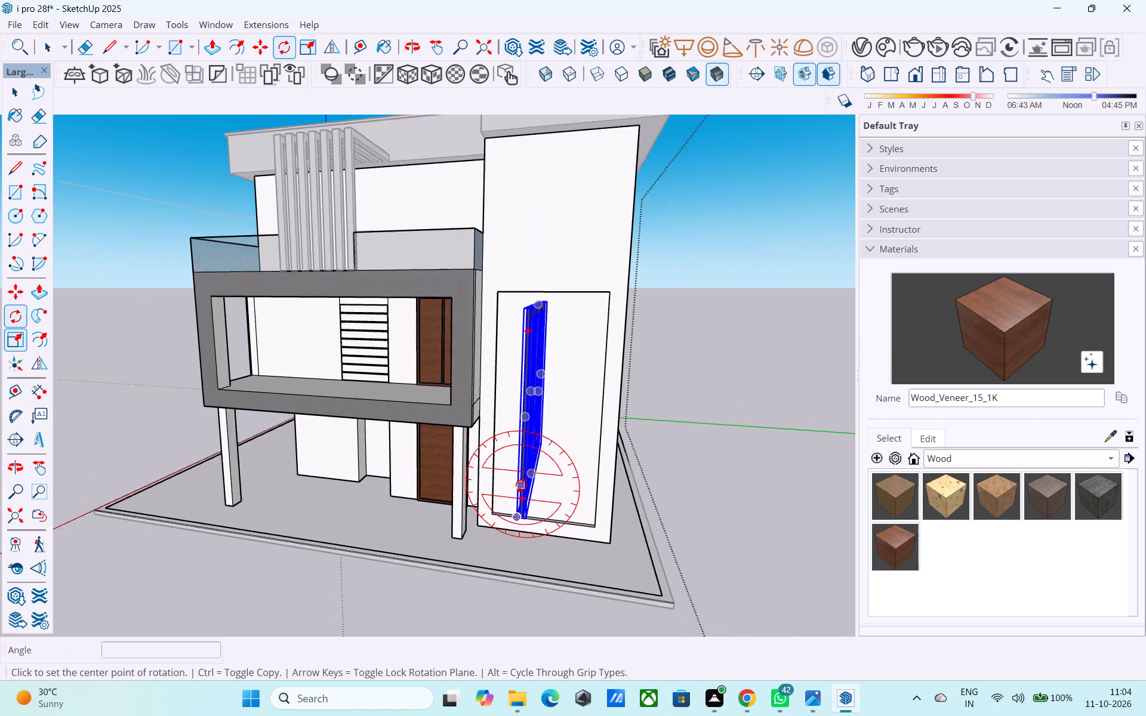
pyautogui.scroll(-2, 521, 485)
pyautogui.moveTo(519, 498); pyautogui.dragTo(510, 558, button='middle')
pyautogui.scroll(2, 507, 560)
pyautogui.click(491, 569)
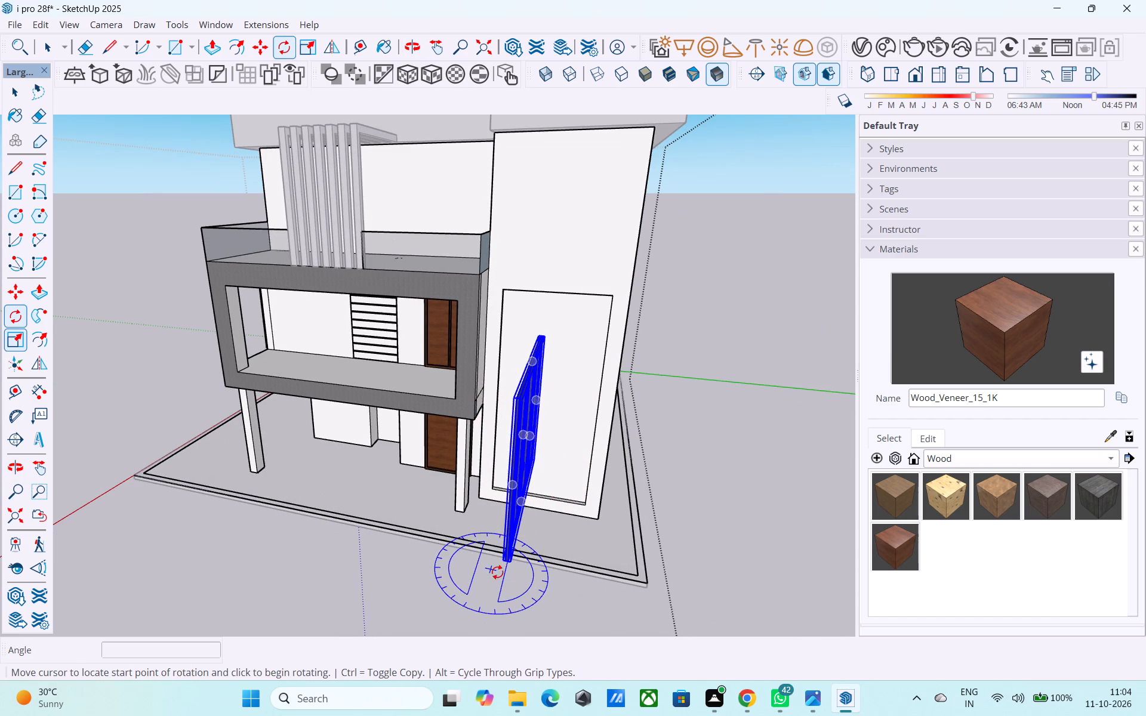
pyautogui.scroll(3, 518, 573)
pyautogui.click(518, 573)
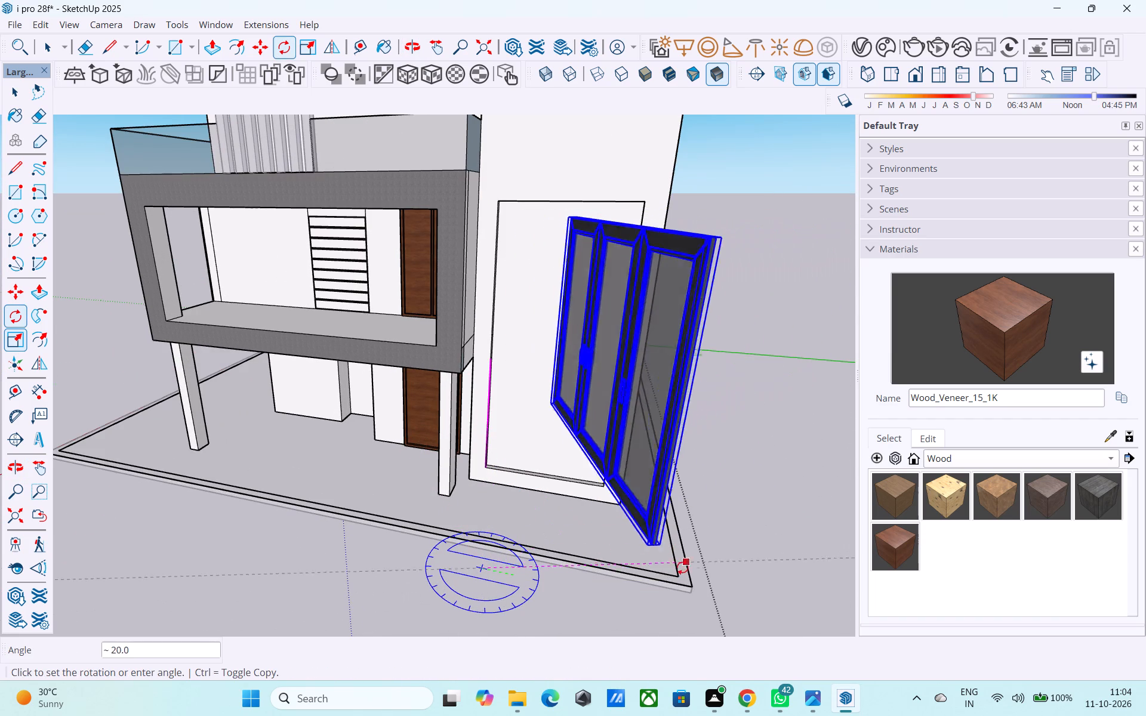
pyautogui.click(500, 502)
pyautogui.middleClick(500, 493)
# Move the rotated window by its lower corner to the upper part of the tower front, beside the terrace.
pyautogui.press('m')
pyautogui.moveTo(500, 493); pyautogui.dragTo(754, 590, button='middle')
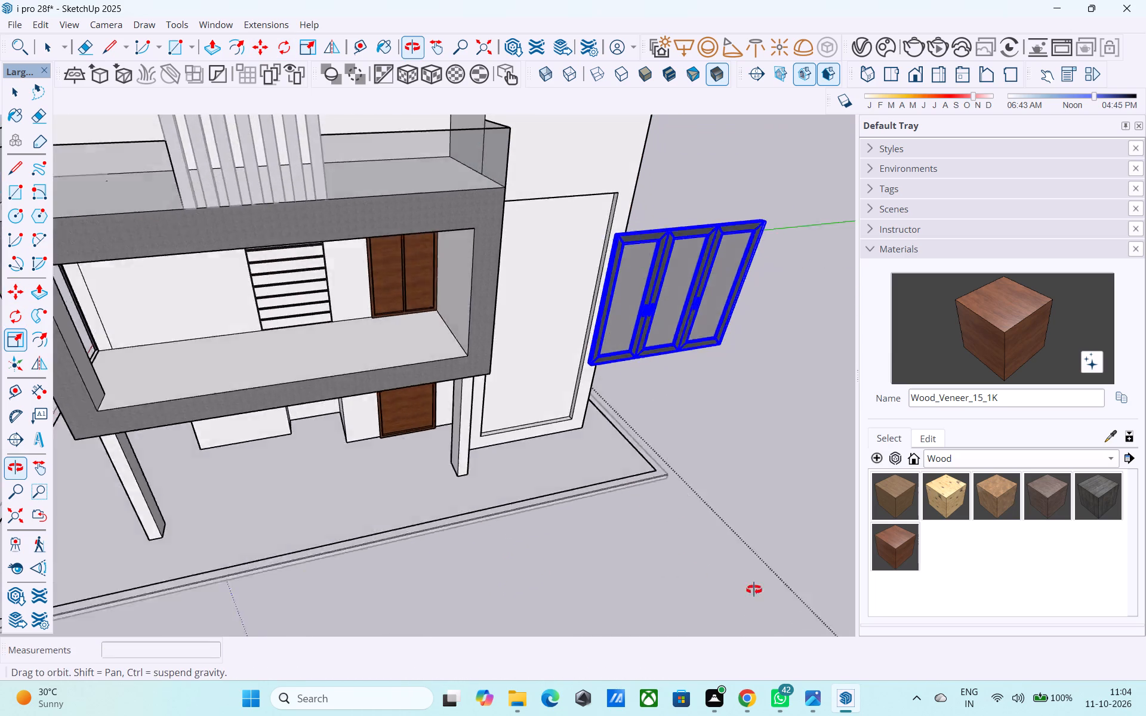
pyautogui.moveTo(754, 590); pyautogui.dragTo(824, 607, button='middle')
pyautogui.scroll(4, 507, 382)
pyautogui.click(635, 295)
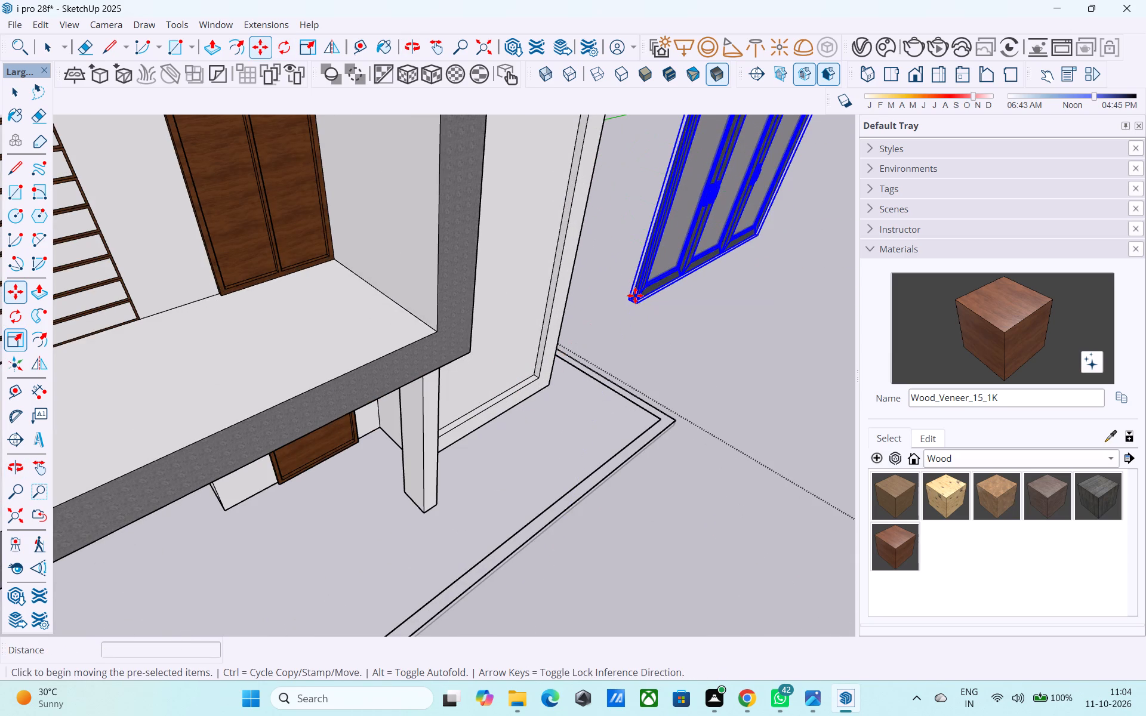
pyautogui.scroll(-8, 635, 295)
pyautogui.keyDown('shift'); pyautogui.moveTo(629, 301); pyautogui.dragTo(549, 351, button='middle'); pyautogui.keyUp('shift')
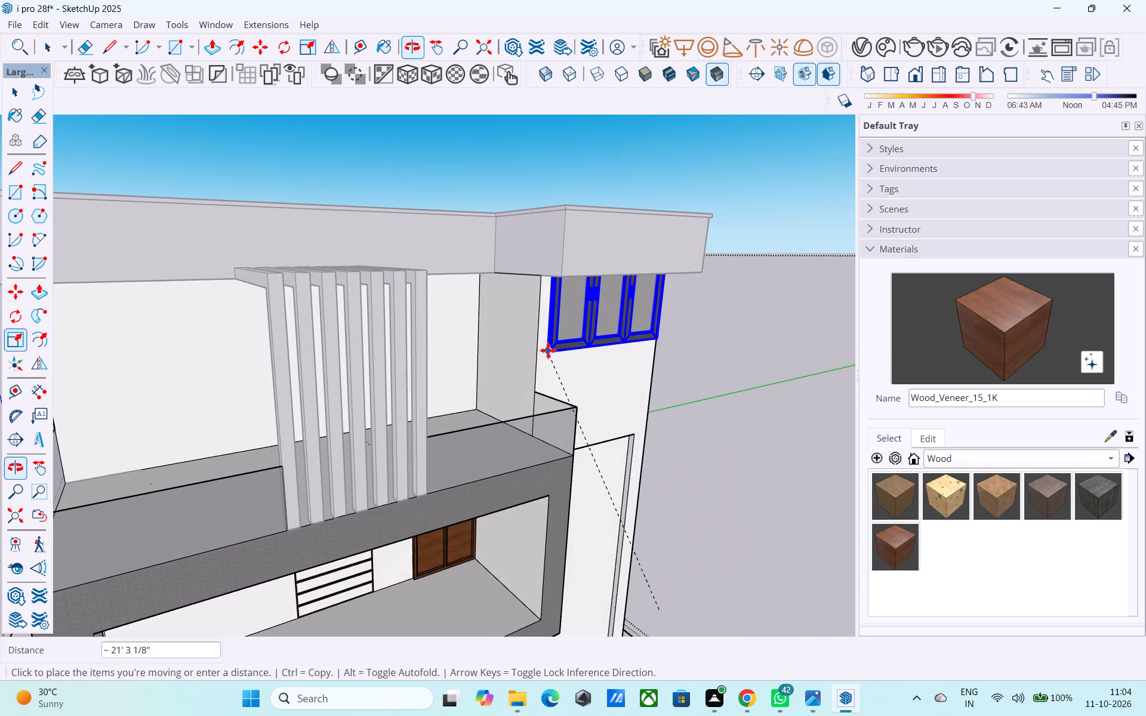
pyautogui.moveTo(555, 375); pyautogui.dragTo(485, 331, button='middle')
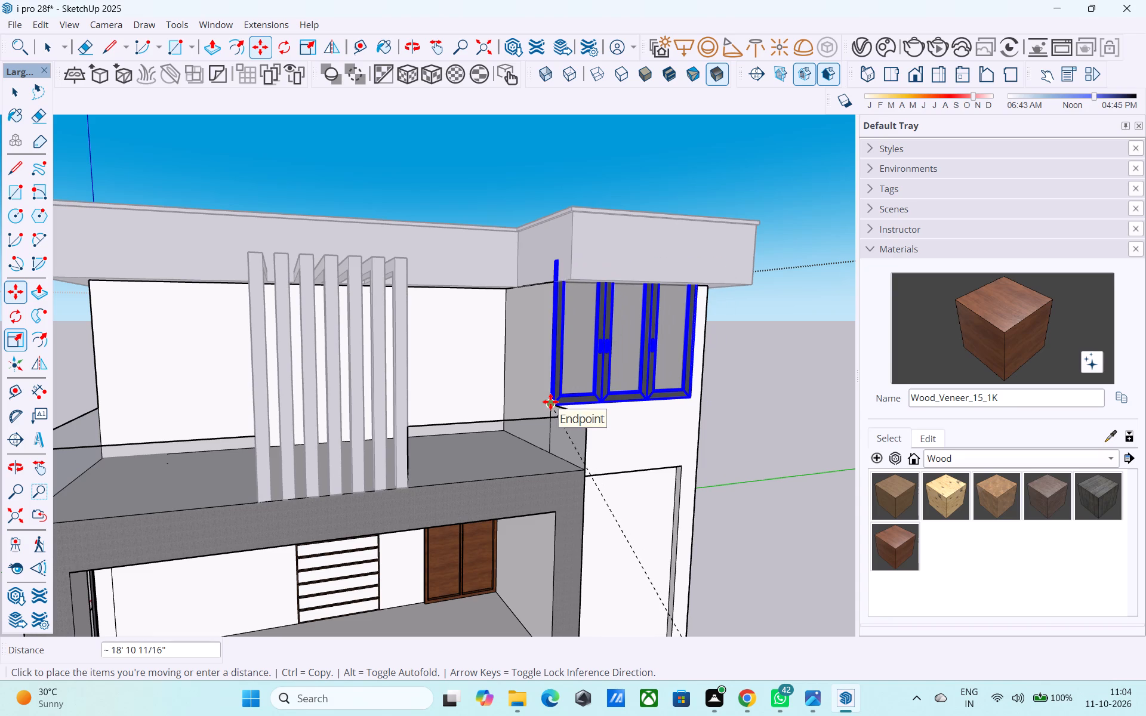
pyautogui.moveTo(613, 411); pyautogui.dragTo(548, 373, button='middle')
pyautogui.scroll(8, 605, 434)
pyautogui.moveTo(603, 433); pyautogui.dragTo(581, 427, button='middle')
pyautogui.click(577, 423)
# Shift the window copy nearer to the tower's outer edge below the roof slab.
pyautogui.scroll(-5, 451, 398)
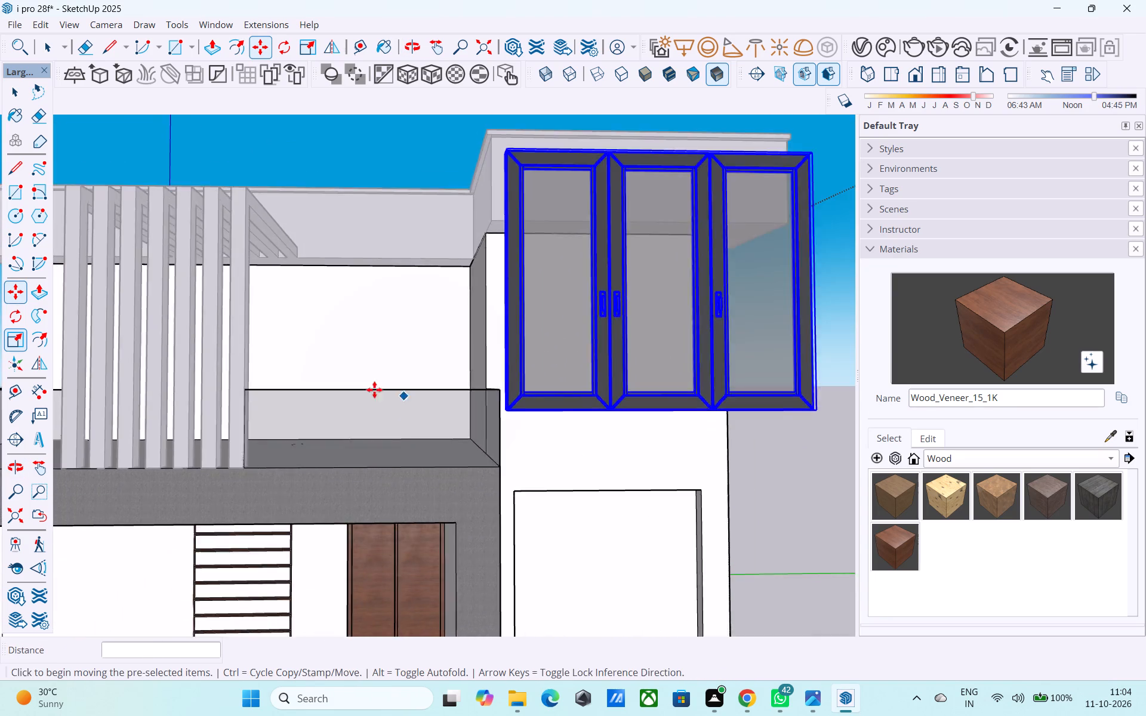
pyautogui.scroll(-10, 374, 390)
pyautogui.moveTo(544, 397); pyautogui.dragTo(369, 506, button='middle')
pyautogui.moveTo(479, 412); pyautogui.dragTo(458, 401, button='middle')
pyautogui.scroll(4, 495, 334)
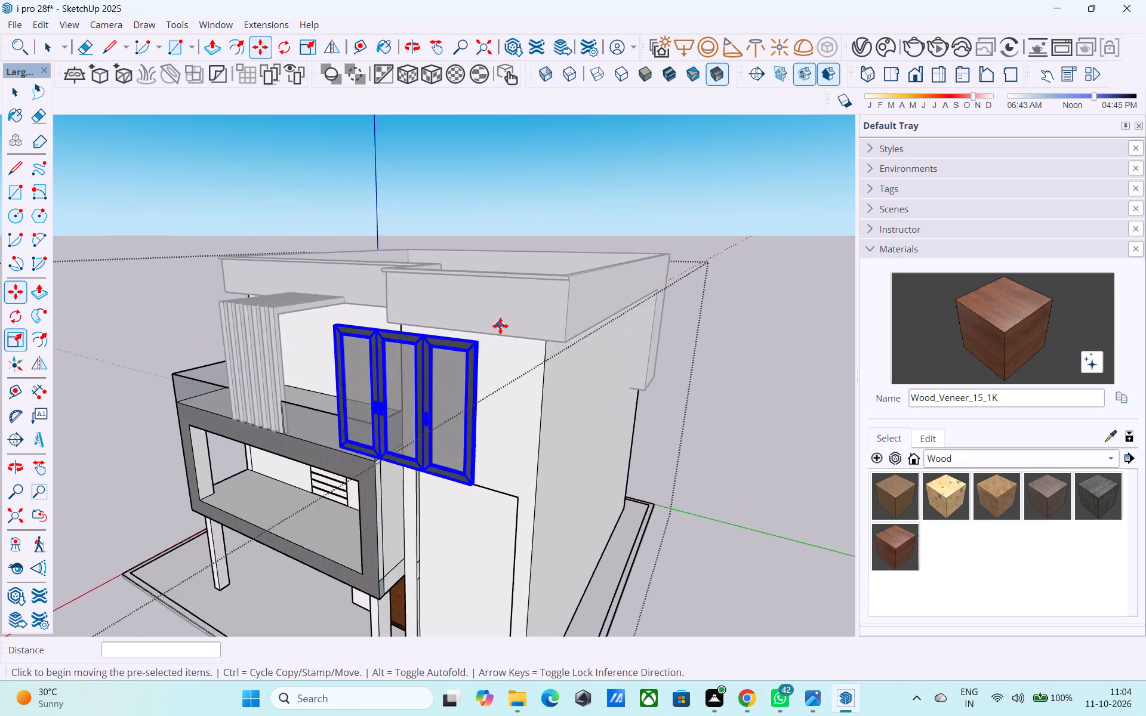
pyautogui.scroll(4, 500, 326)
pyautogui.click(476, 342)
pyautogui.moveTo(563, 410); pyautogui.dragTo(549, 385, button='middle')
pyautogui.scroll(4, 547, 399)
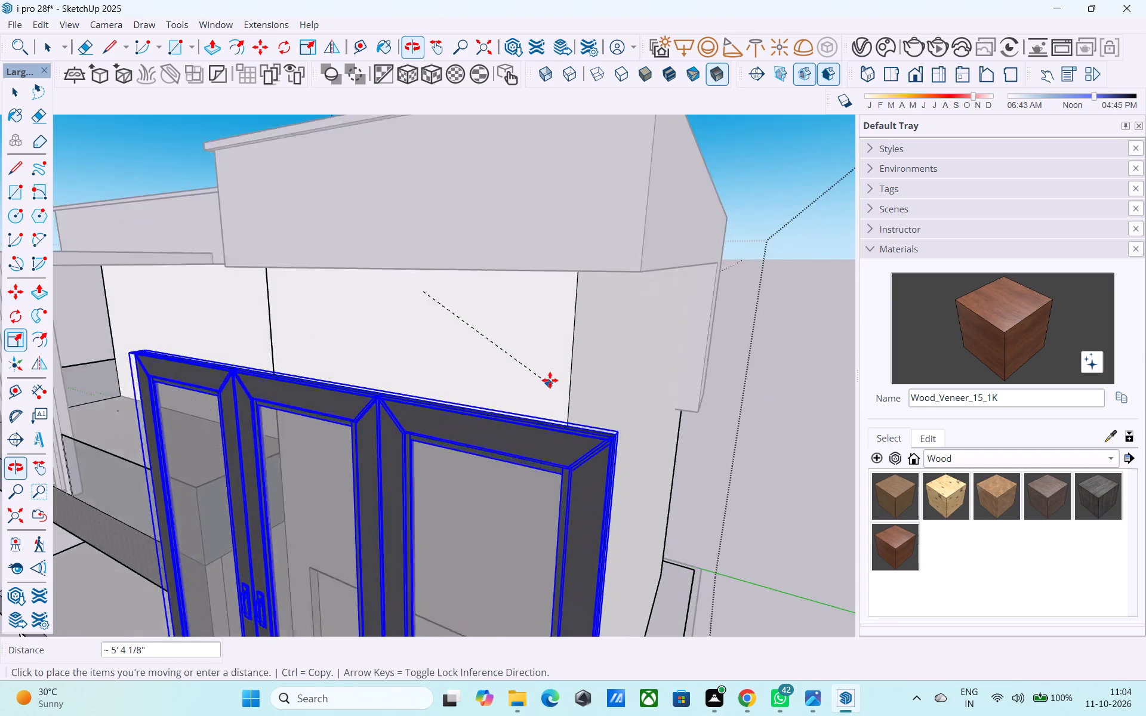
pyautogui.scroll(4, 550, 380)
pyautogui.scroll(-9, 579, 220)
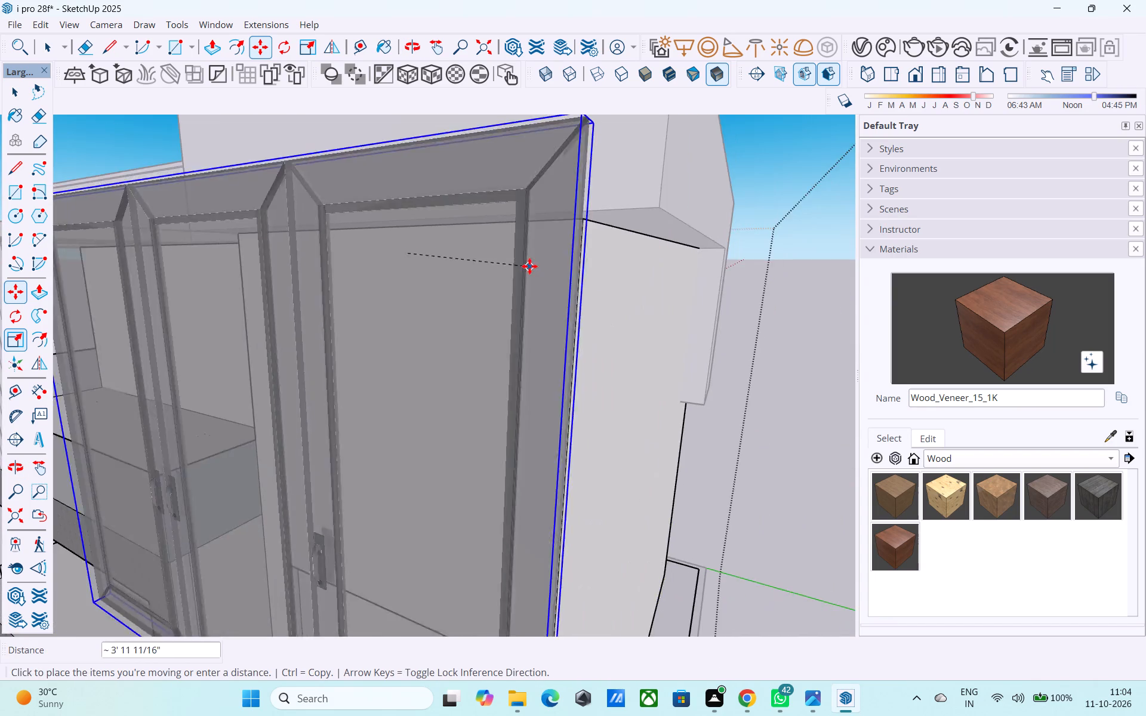
pyautogui.scroll(-9, 529, 266)
pyautogui.click(512, 283)
# Move the window by its top outer corner onto the tower's front wall, just below the roof slab and above the tall recess.
pyautogui.moveTo(501, 305); pyautogui.dragTo(383, 394, button='middle')
pyautogui.scroll(3, 443, 313)
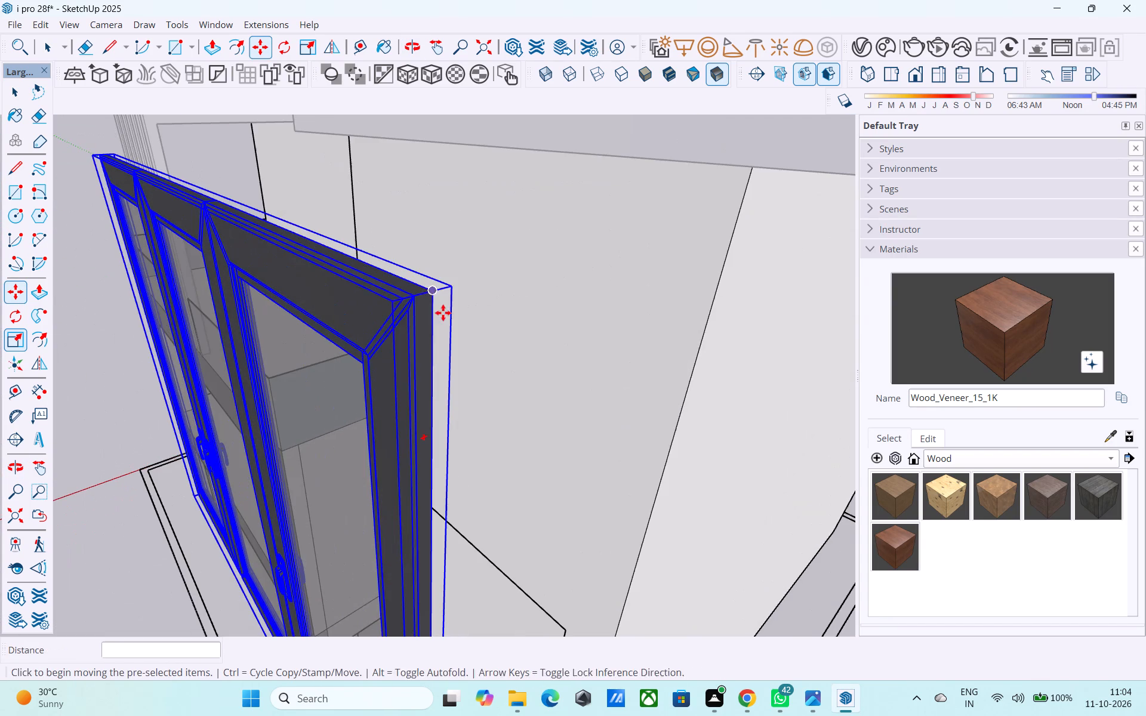
pyautogui.click(436, 295)
pyautogui.scroll(3, 701, 192)
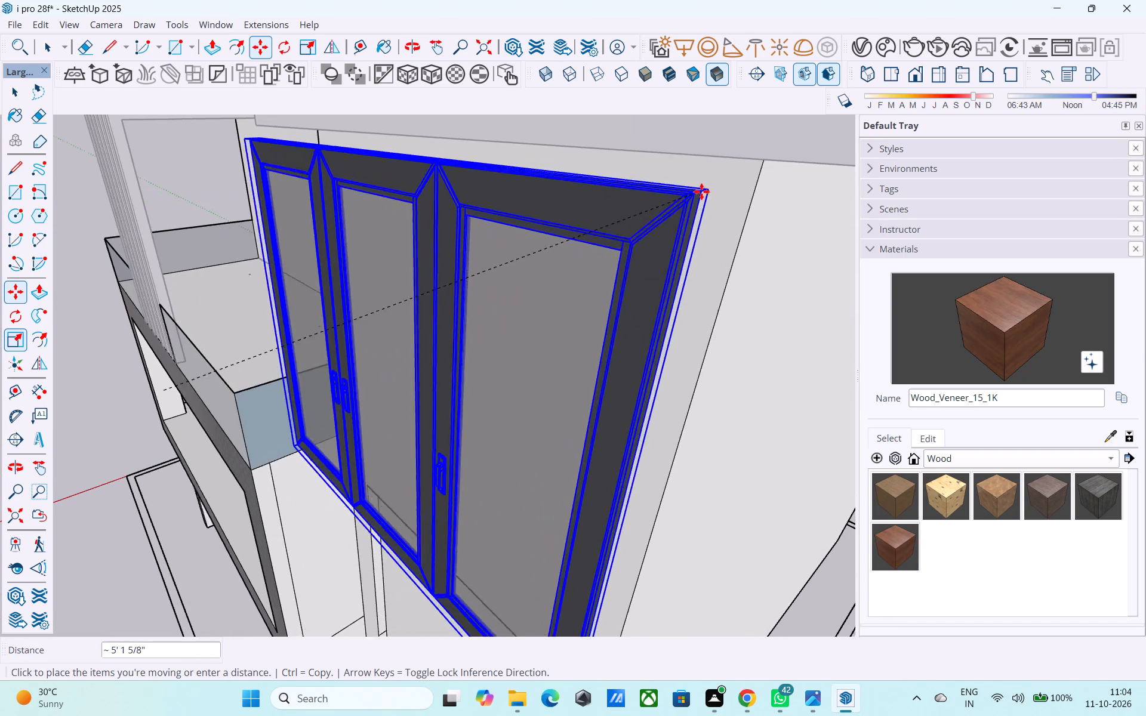
pyautogui.scroll(1, 701, 192)
pyautogui.moveTo(741, 185); pyautogui.dragTo(741, 112, button='middle')
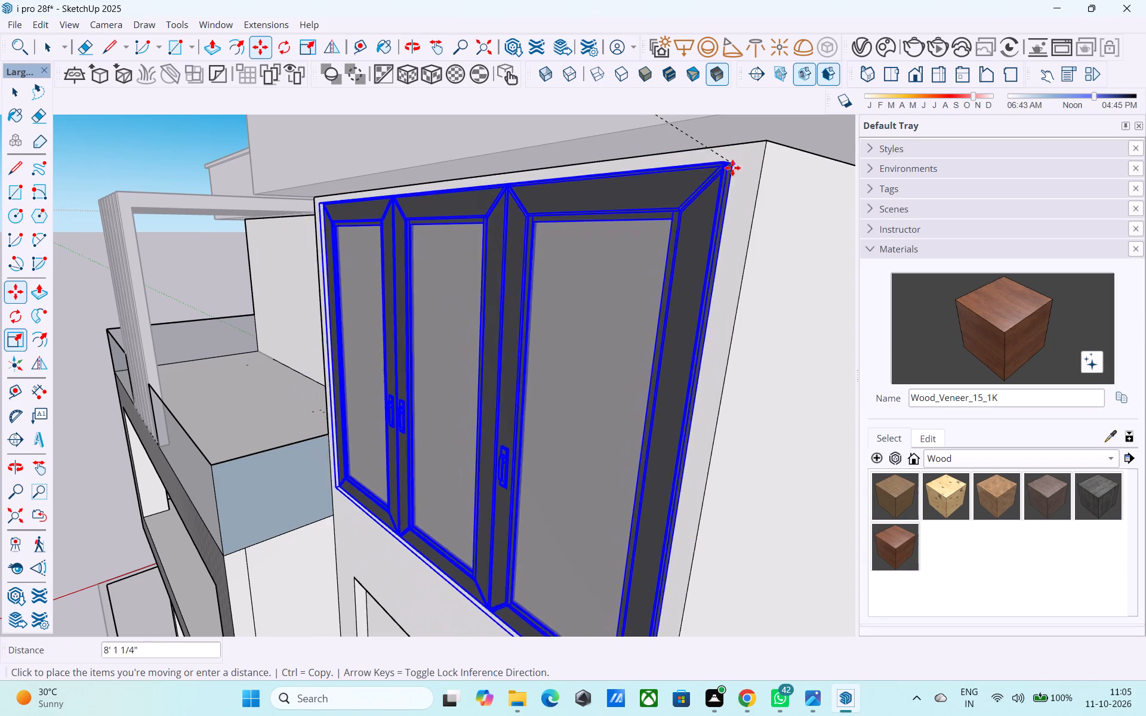
pyautogui.moveTo(736, 191); pyautogui.dragTo(413, 236, button='middle')
pyautogui.scroll(-8, 415, 234)
pyautogui.moveTo(657, 325); pyautogui.dragTo(637, 294, button='middle')
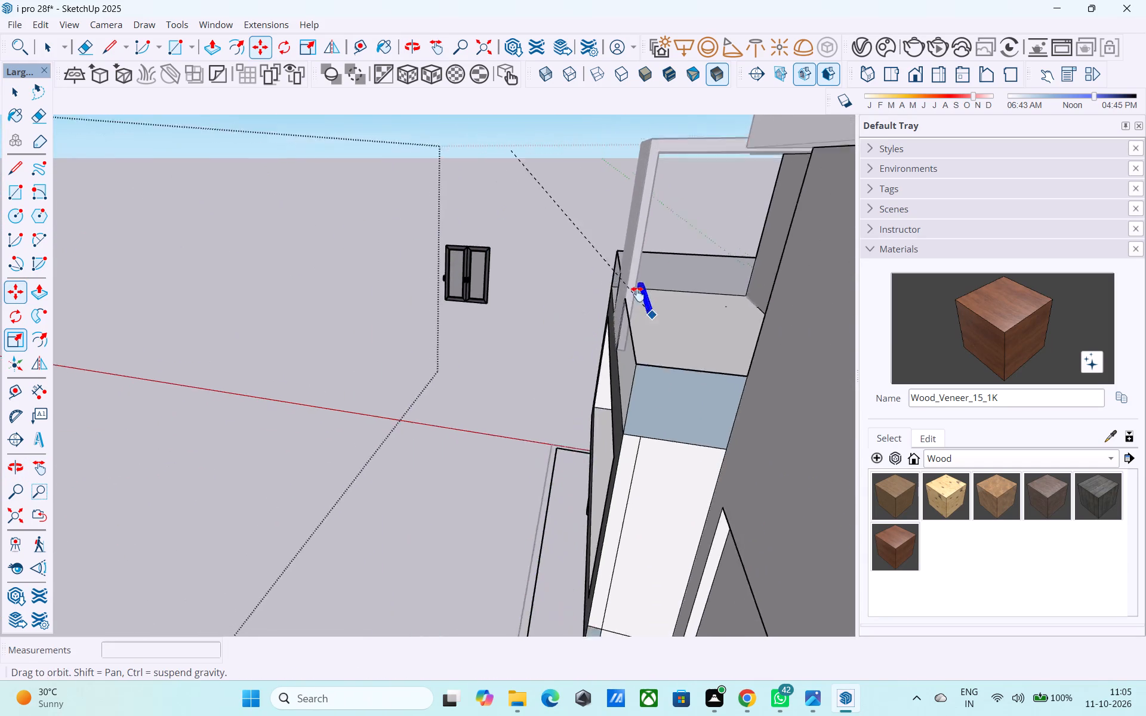
pyautogui.moveTo(637, 294); pyautogui.dragTo(646, 263, button='middle')
pyautogui.scroll(-8, 654, 259)
pyautogui.moveTo(673, 279); pyautogui.dragTo(557, 344, button='middle')
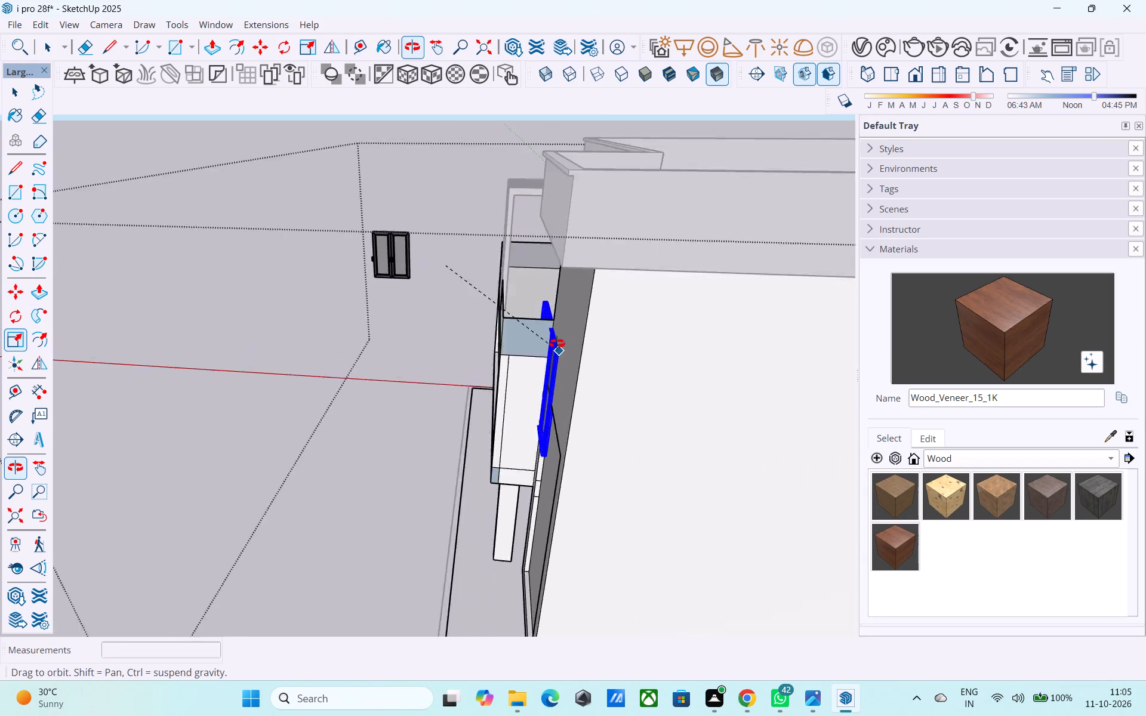
pyautogui.moveTo(557, 344); pyautogui.dragTo(589, 284, button='middle')
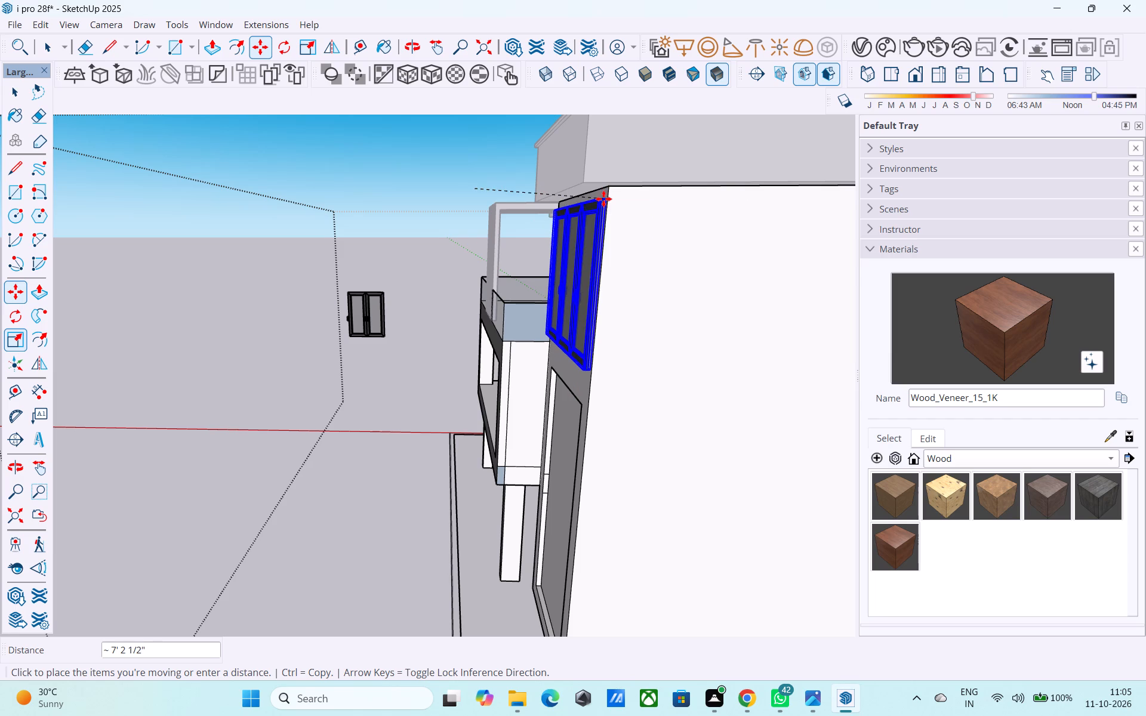
pyautogui.click(603, 199)
pyautogui.moveTo(599, 227); pyautogui.dragTo(876, 247, button='middle')
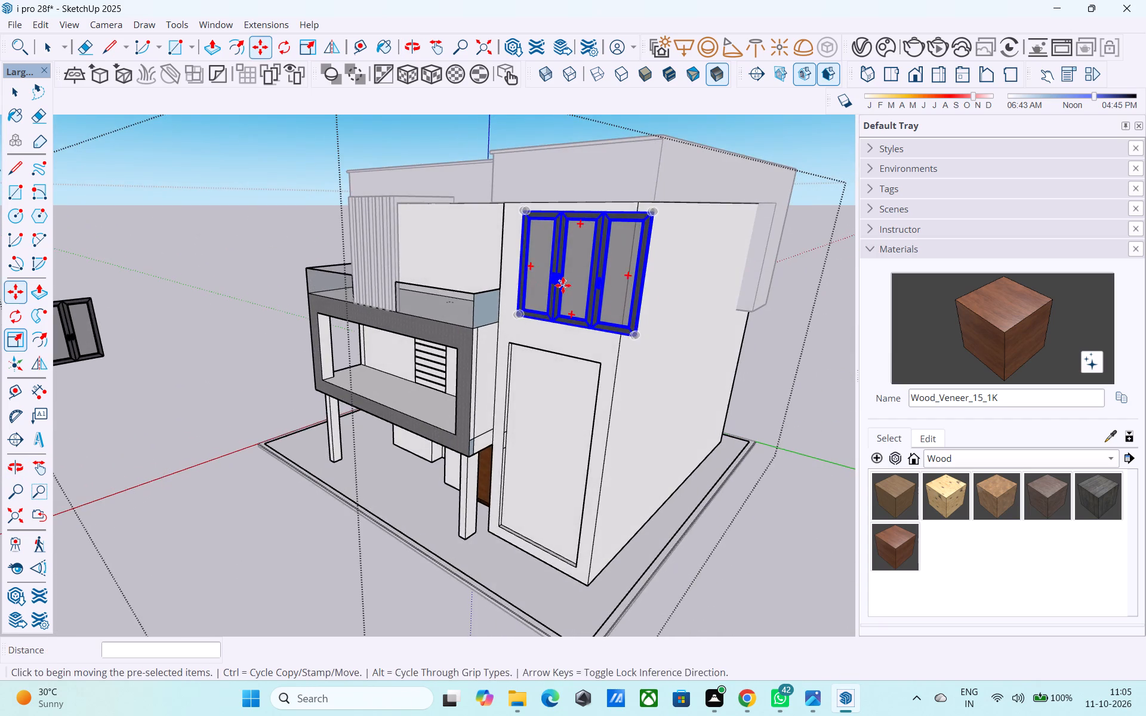
# Move the window copy back about 10 7/8" into the tower's front wall, working from its upper corner.
pyautogui.moveTo(563, 285); pyautogui.dragTo(968, 286, button='middle')
pyautogui.scroll(13, 483, 264)
pyautogui.moveTo(509, 206); pyautogui.dragTo(566, 245, button='middle')
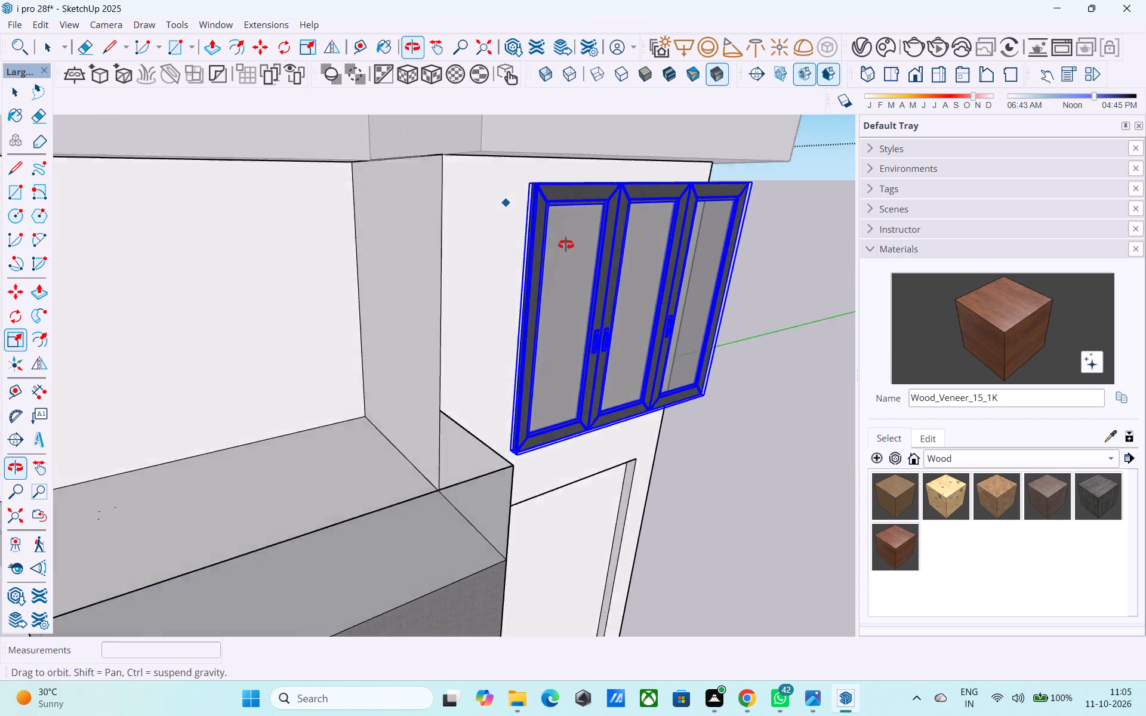
pyautogui.moveTo(566, 245); pyautogui.dragTo(760, 323, button='middle')
pyautogui.moveTo(506, 262); pyautogui.dragTo(550, 226, button='middle')
pyautogui.keyDown('shift'); pyautogui.moveTo(412, 247); pyautogui.dragTo(480, 344, button='middle'); pyautogui.keyUp('shift')
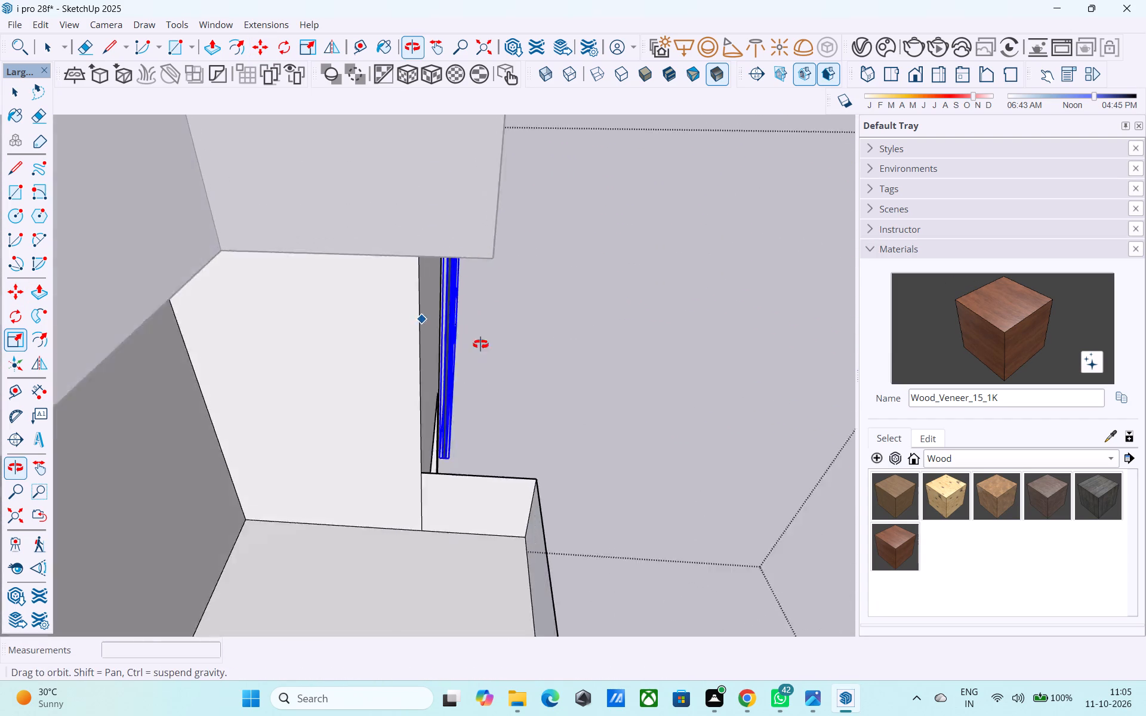
pyautogui.keyDown('shift'); pyautogui.moveTo(480, 344); pyautogui.dragTo(473, 329, button='middle'); pyautogui.keyUp('shift')
pyautogui.scroll(4, 428, 286)
pyautogui.keyDown('shift'); pyautogui.moveTo(435, 328); pyautogui.dragTo(413, 257, button='middle'); pyautogui.keyUp('shift')
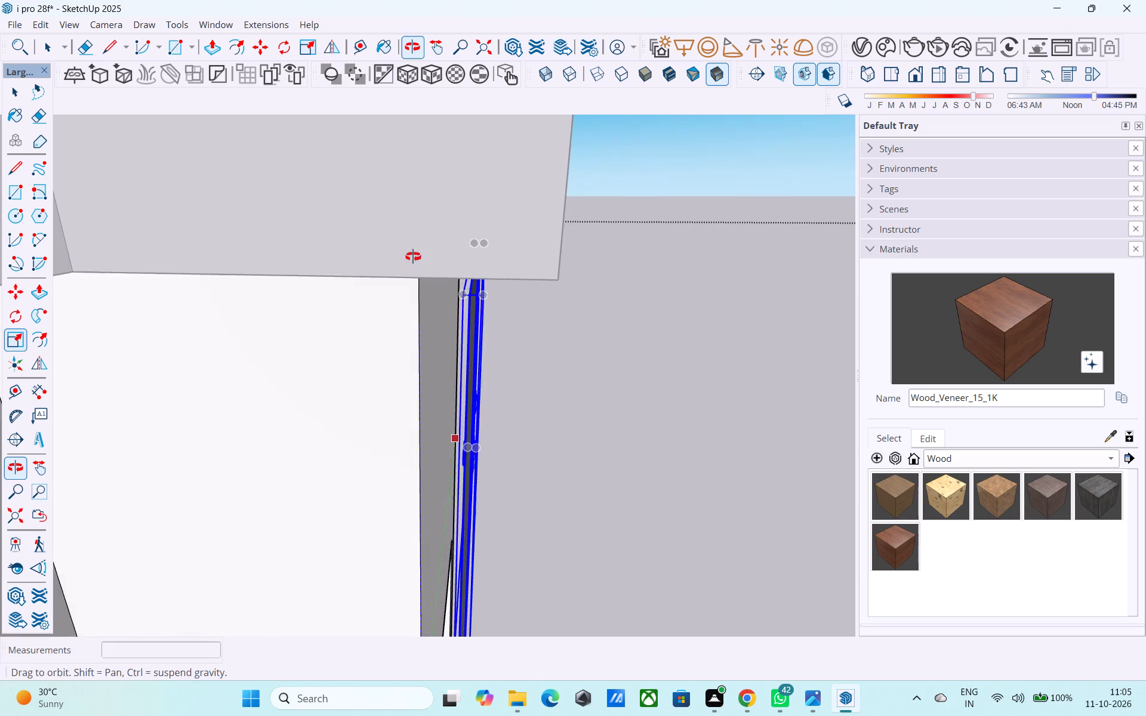
pyautogui.keyDown('shift'); pyautogui.moveTo(413, 257); pyautogui.dragTo(412, 255, button='middle'); pyautogui.keyUp('shift')
pyautogui.scroll(3, 444, 307)
pyautogui.moveTo(472, 295); pyautogui.dragTo(463, 298)
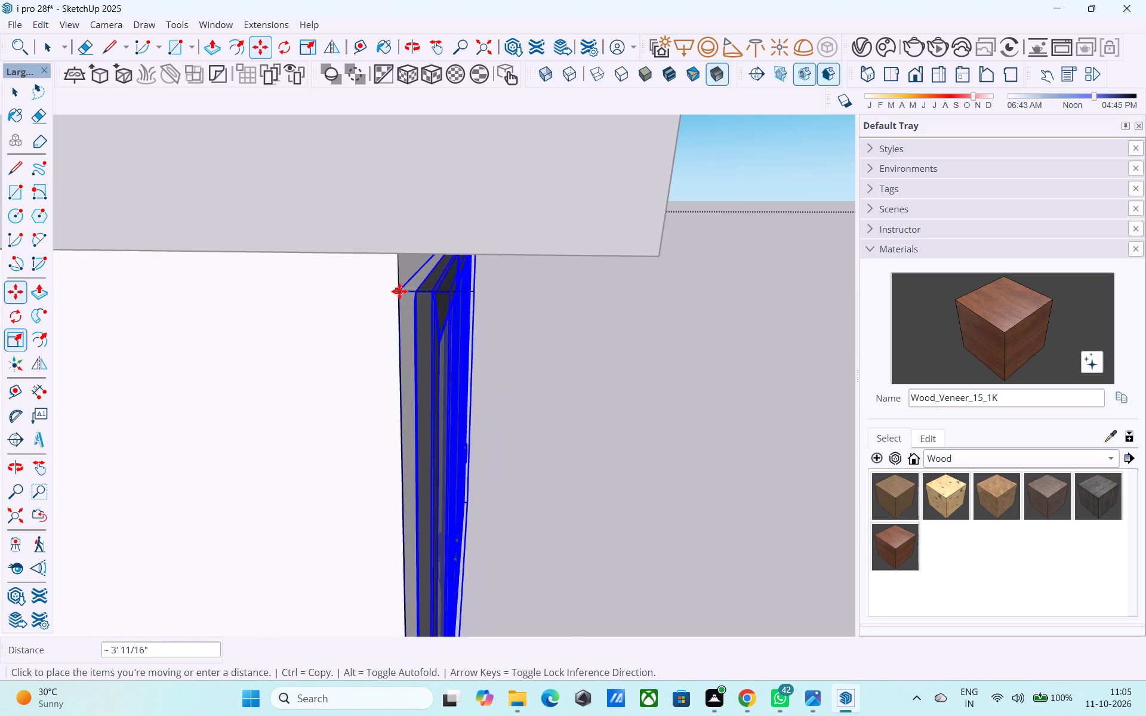
pyautogui.click(409, 286)
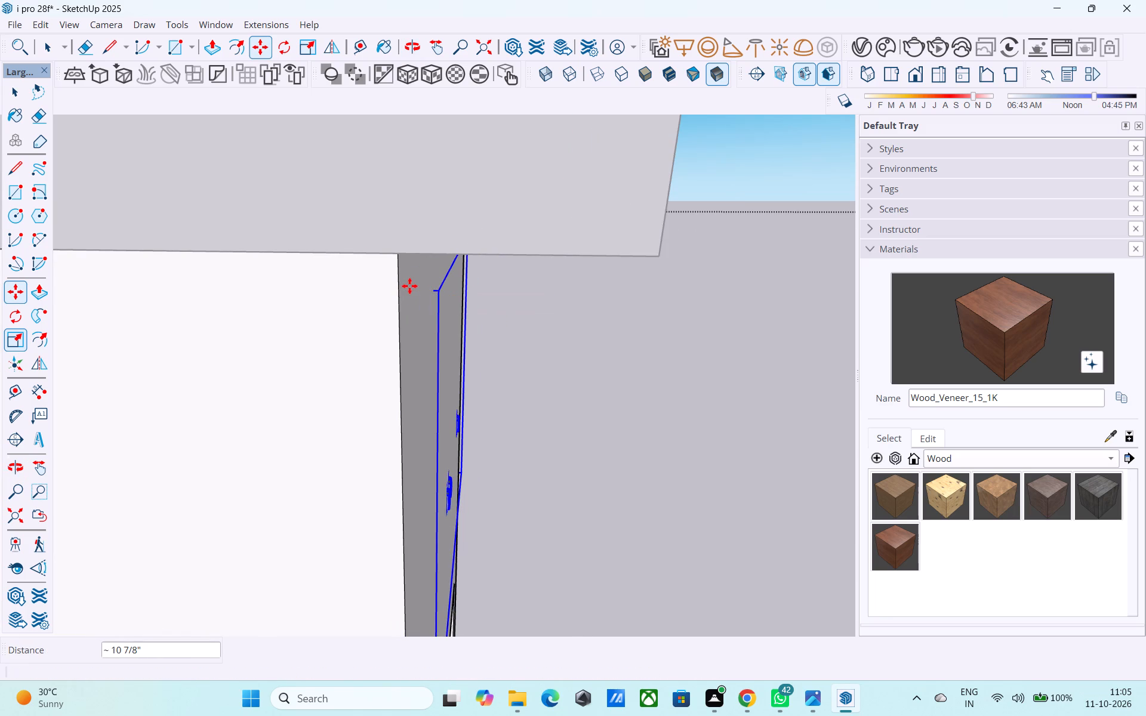
# Nudge the window slightly outward so that its frames and panes stand on the face of the tower's front wall.
pyautogui.press('m')
pyautogui.click(310, 301)
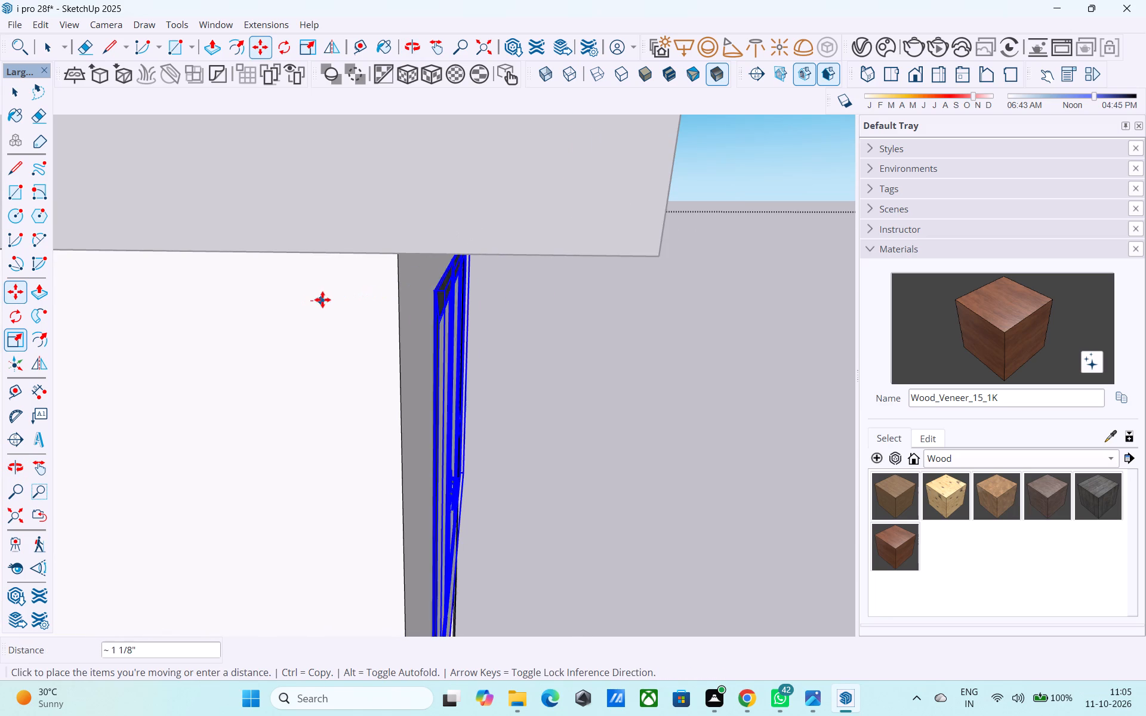
pyautogui.click(340, 303)
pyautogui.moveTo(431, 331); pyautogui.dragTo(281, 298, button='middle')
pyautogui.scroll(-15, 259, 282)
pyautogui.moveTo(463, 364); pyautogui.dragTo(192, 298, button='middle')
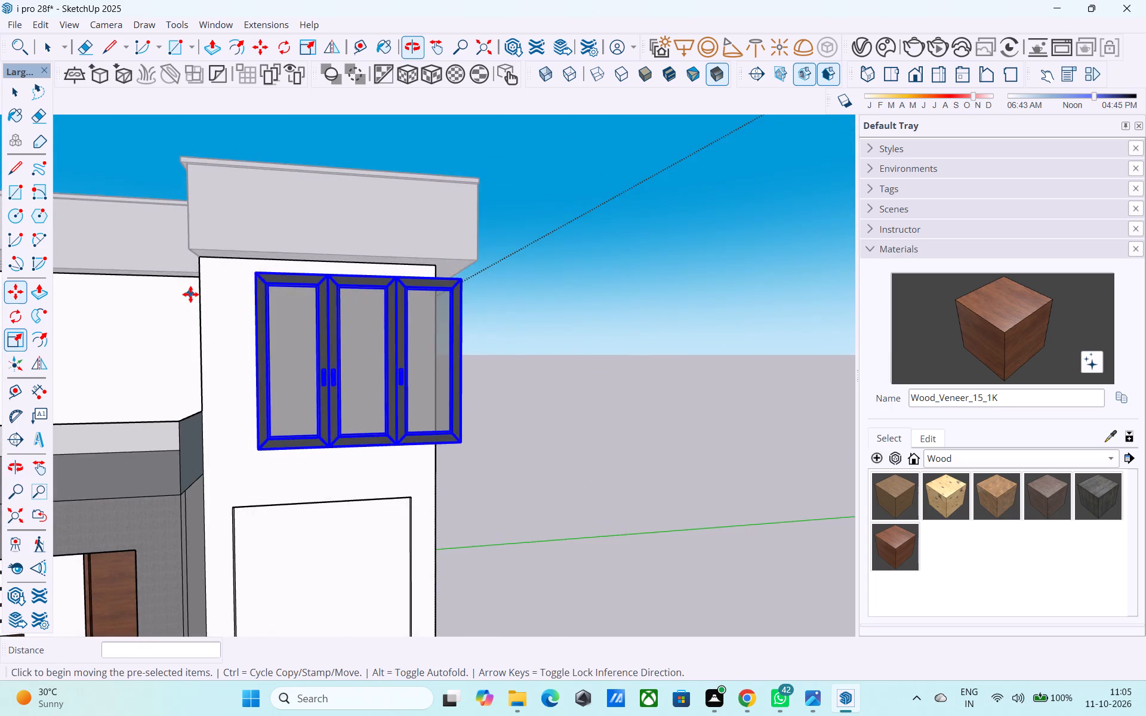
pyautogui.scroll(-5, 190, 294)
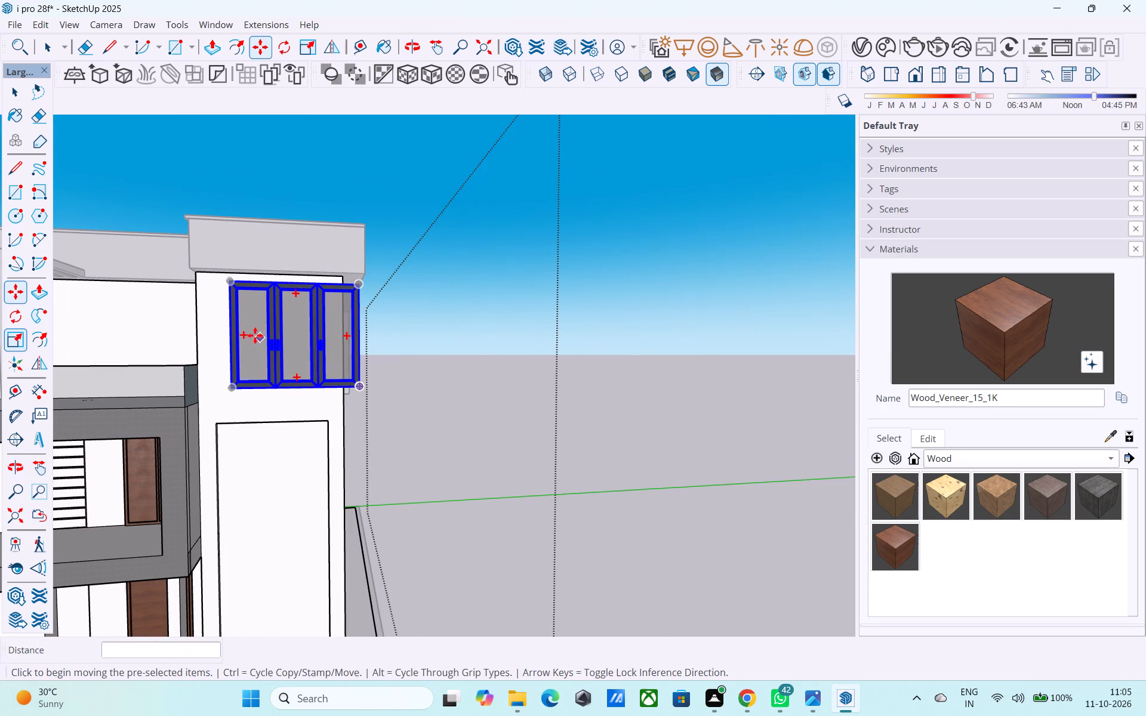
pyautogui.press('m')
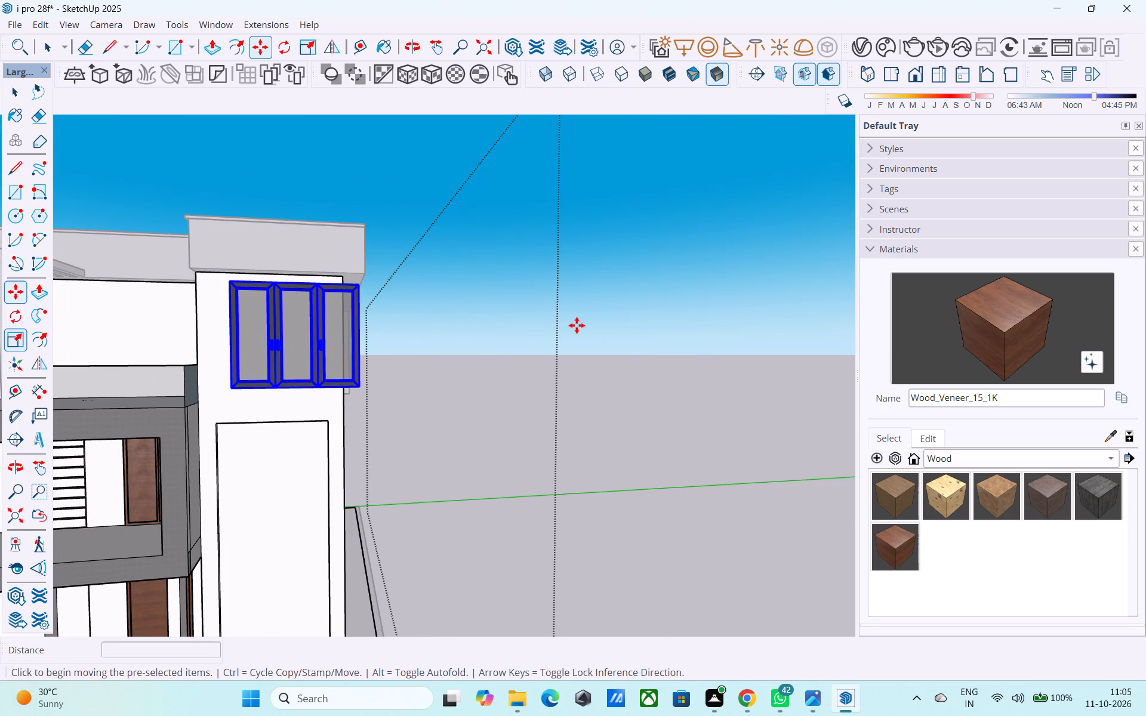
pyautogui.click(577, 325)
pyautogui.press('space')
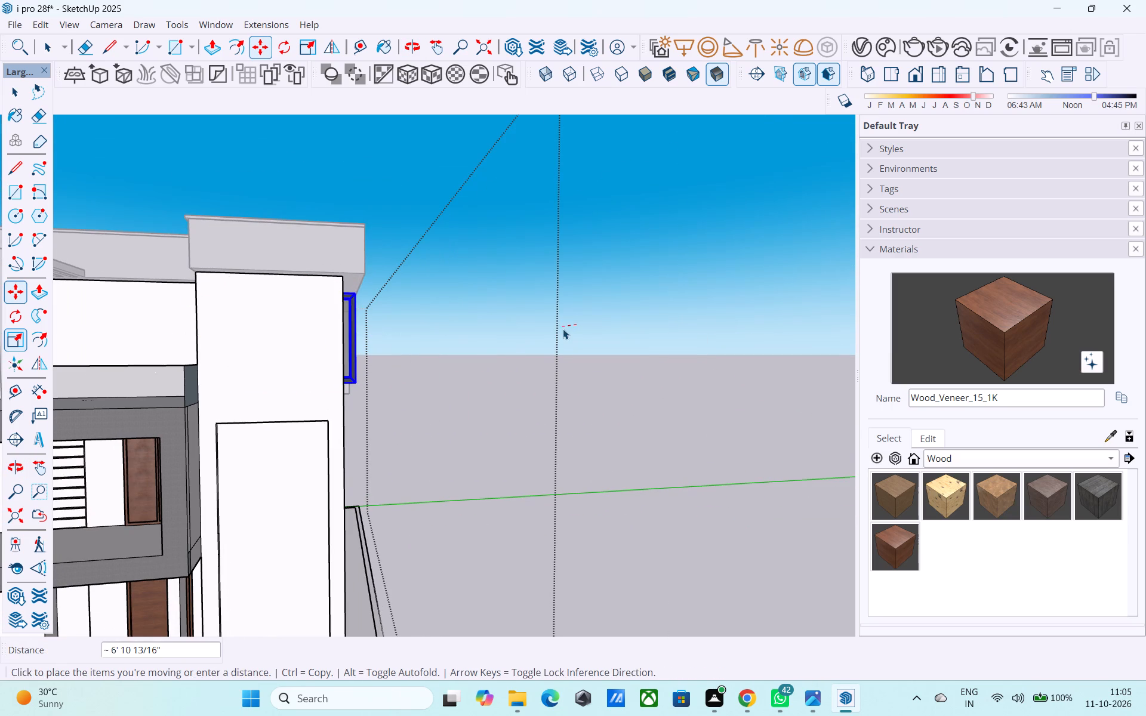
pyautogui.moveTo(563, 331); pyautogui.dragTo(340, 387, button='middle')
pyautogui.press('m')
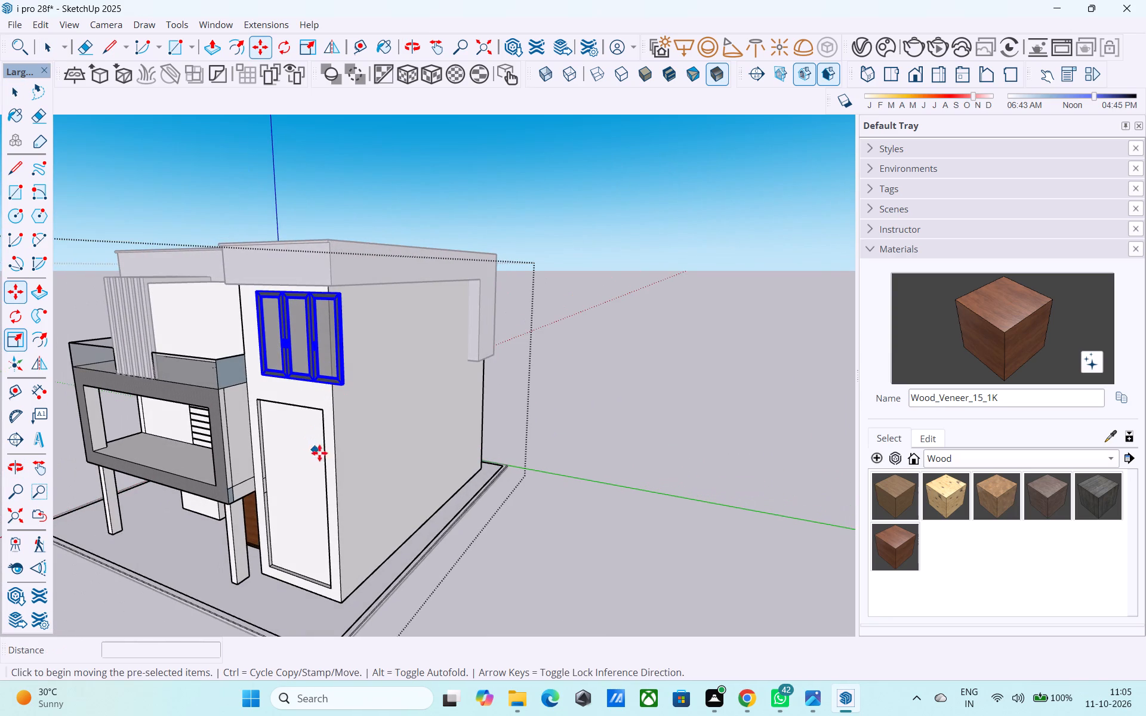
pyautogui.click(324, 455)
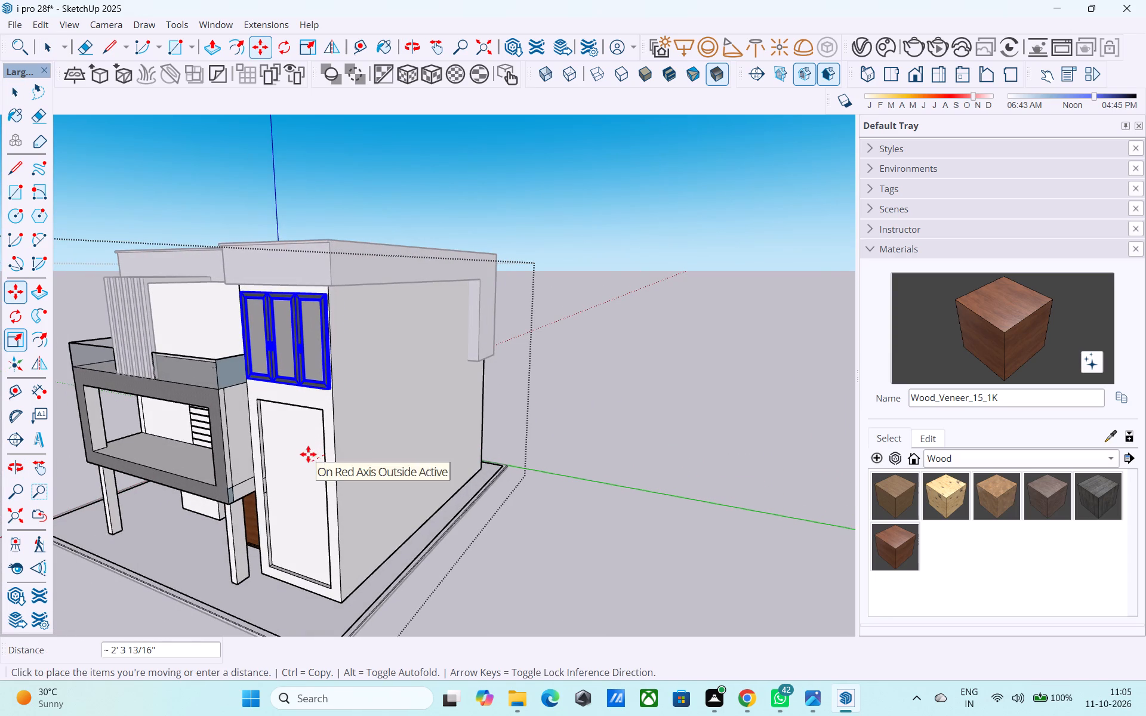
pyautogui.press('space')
# Slide the window sideways along the green axis to centre it on the tower front above the tall recess, then deselect it.
pyautogui.press('m')
pyautogui.scroll(6, 339, 453)
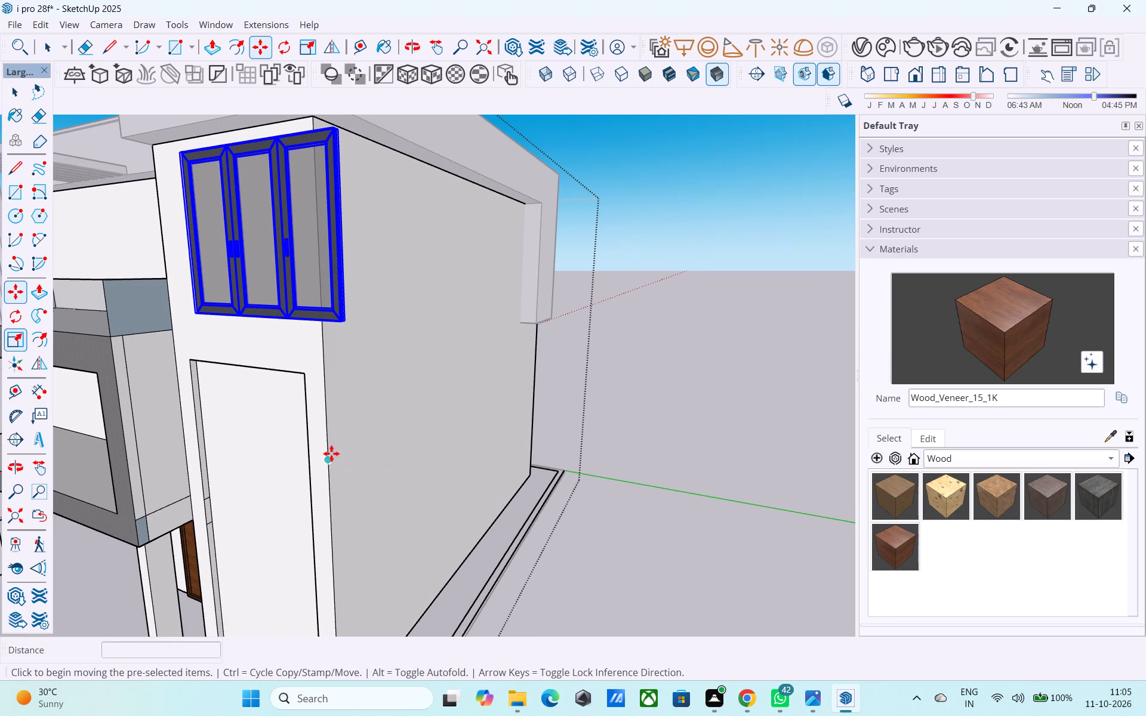
pyautogui.click(331, 453)
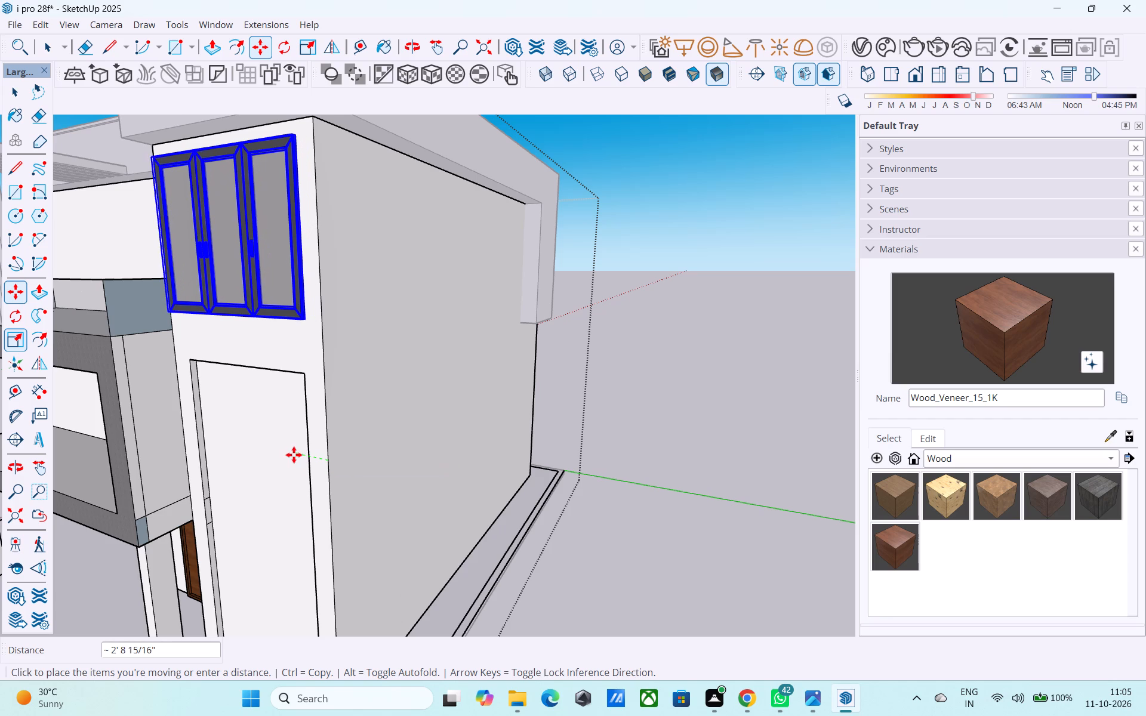
pyautogui.click(299, 453)
pyautogui.moveTo(299, 451); pyautogui.dragTo(478, 437, button='middle')
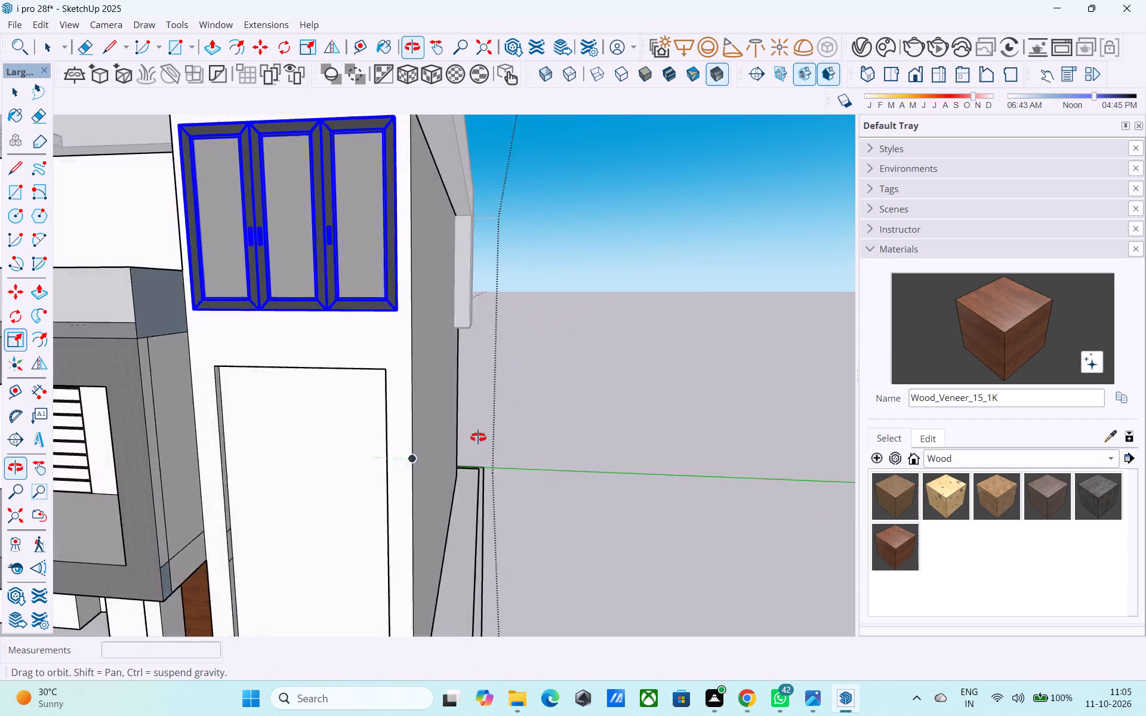
pyautogui.moveTo(478, 437); pyautogui.dragTo(480, 437, button='middle')
pyautogui.scroll(-10, 410, 428)
pyautogui.press('space')
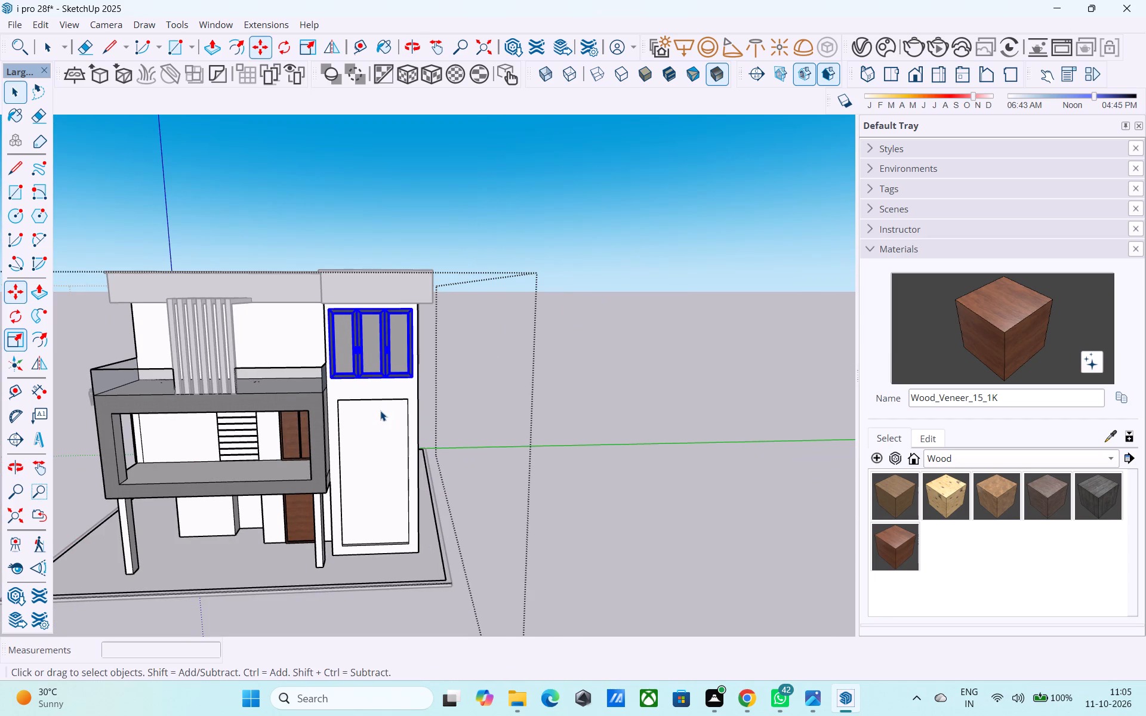
pyautogui.click(515, 381)
# Examine the placed window's fit on the tower front, below the roof slab and beside the terrace, from several angles.
pyautogui.scroll(4, 418, 416)
pyautogui.moveTo(384, 424); pyautogui.dragTo(202, 446, button='middle')
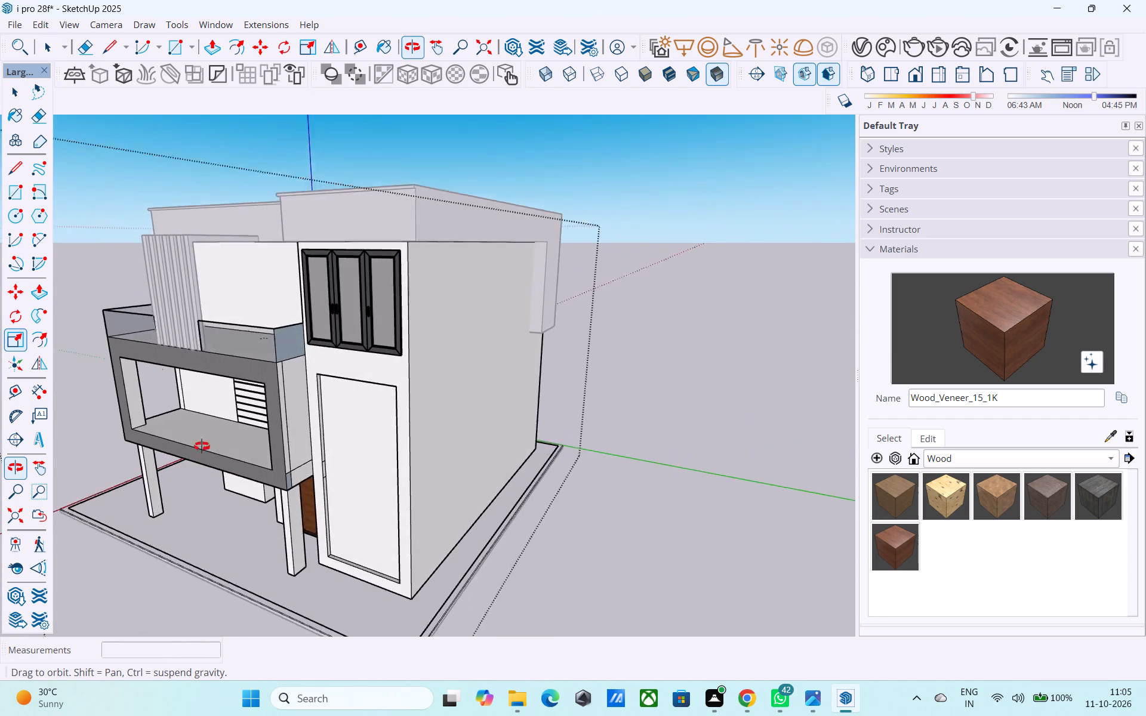
pyautogui.moveTo(202, 446); pyautogui.dragTo(502, 483, button='middle')
pyautogui.scroll(1, 523, 505)
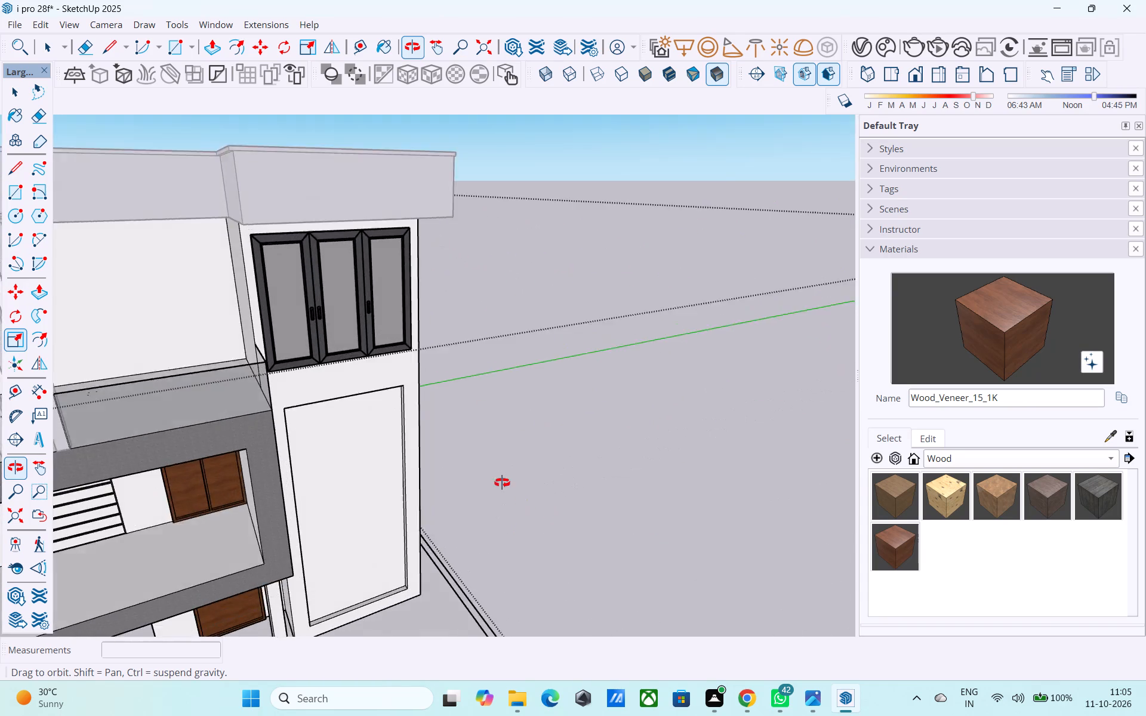
pyautogui.moveTo(502, 483); pyautogui.dragTo(482, 471, button='middle')
pyautogui.scroll(-9, 482, 468)
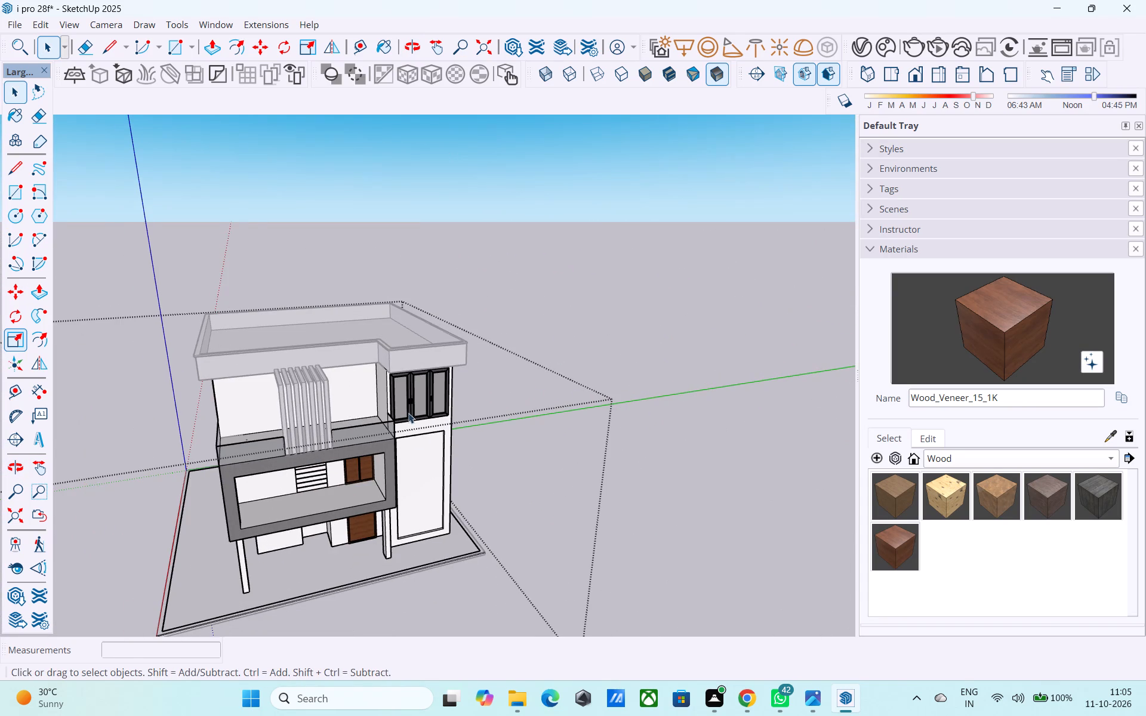
pyautogui.scroll(3, 408, 411)
pyautogui.scroll(-1, 408, 409)
pyautogui.scroll(5, 408, 407)
pyautogui.moveTo(370, 458); pyautogui.dragTo(415, 436, button='middle')
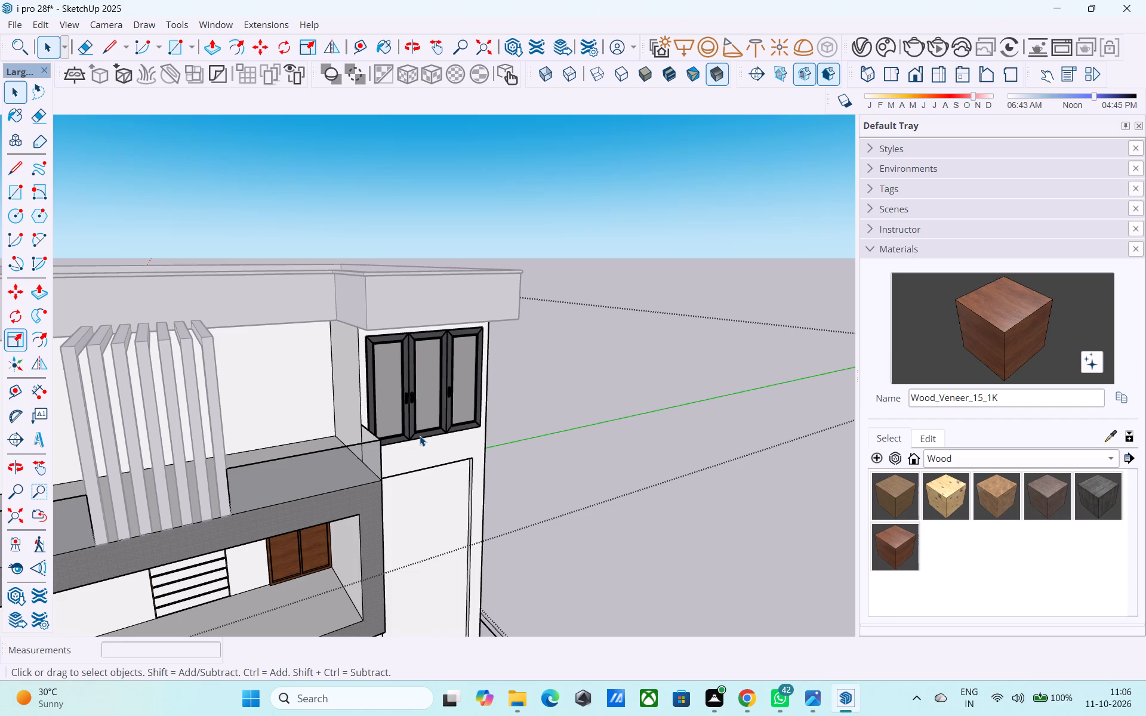
pyautogui.scroll(-6, 354, 433)
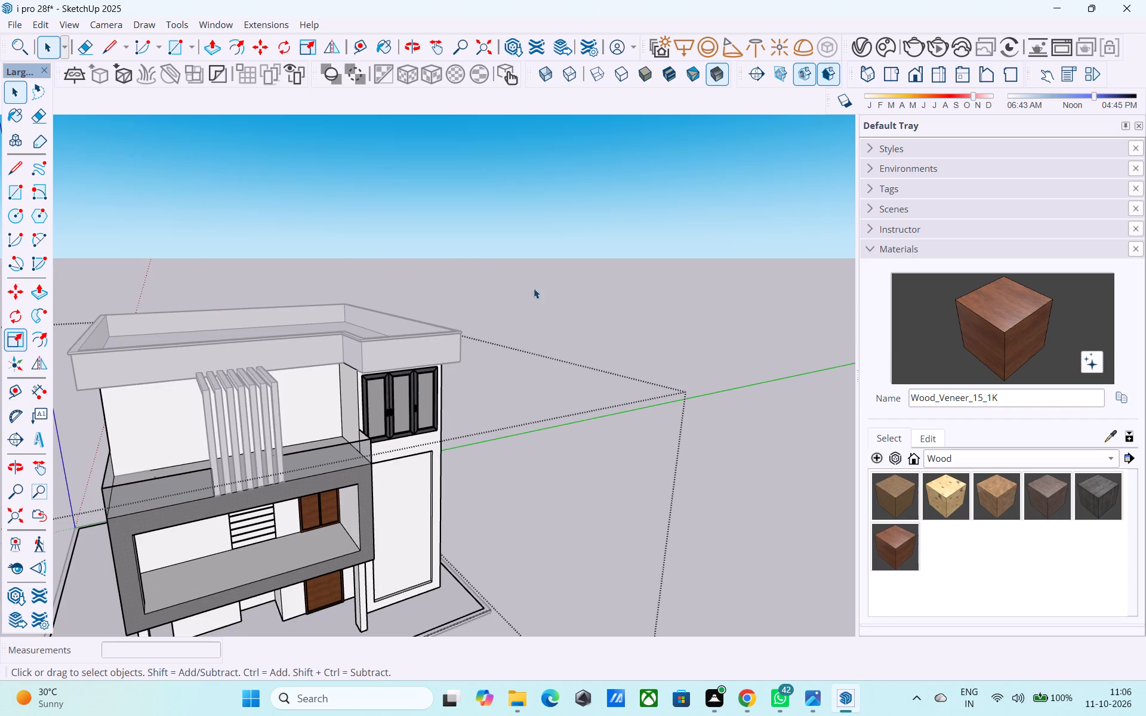
# Close the house group and save the model.
pyautogui.click(564, 244)
pyautogui.middleClick(391, 402)
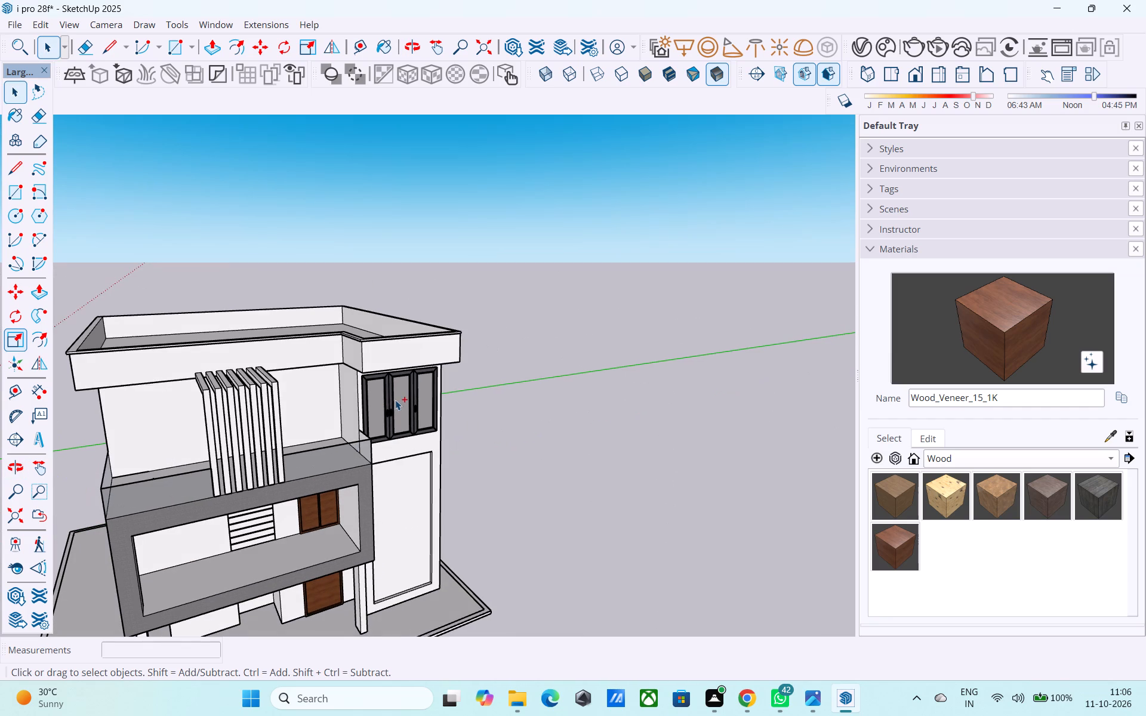
pyautogui.hotkey('ctrl', 's')
# Show the materials used in the model and pick ThomThom - Waistcoat1 for painting.
pyautogui.moveTo(432, 376); pyautogui.dragTo(483, 360, button='middle')
pyautogui.scroll(-5, 497, 356)
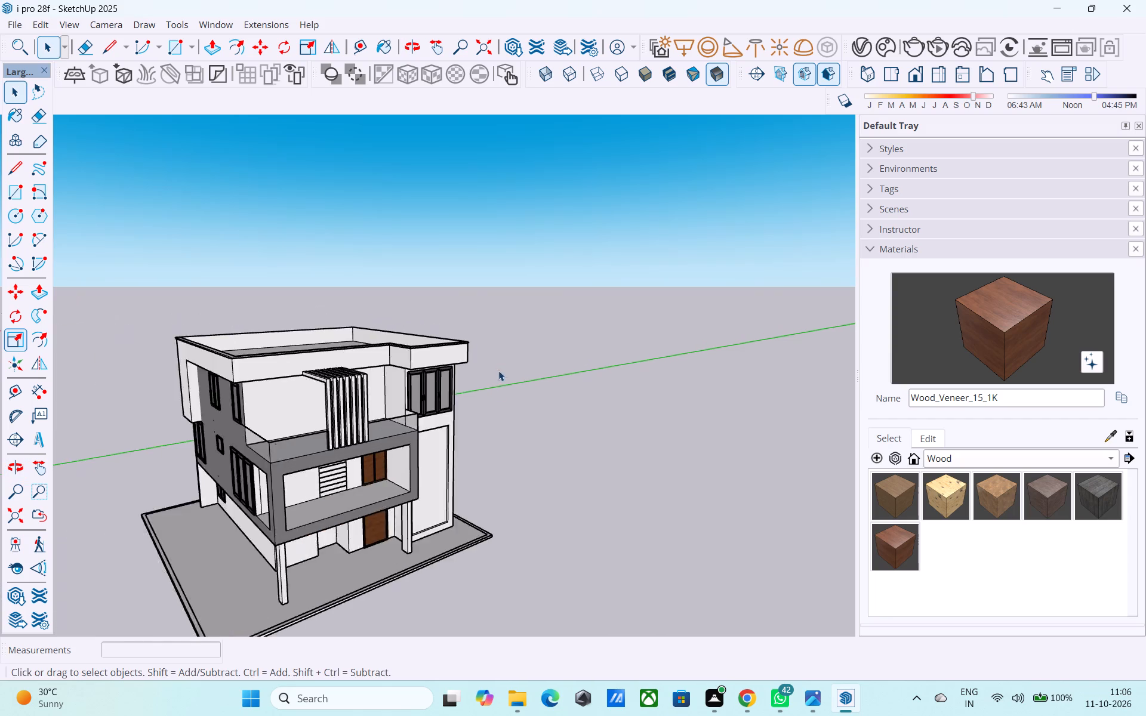
pyautogui.moveTo(349, 451); pyautogui.dragTo(489, 446, button='middle')
pyautogui.scroll(3, 325, 461)
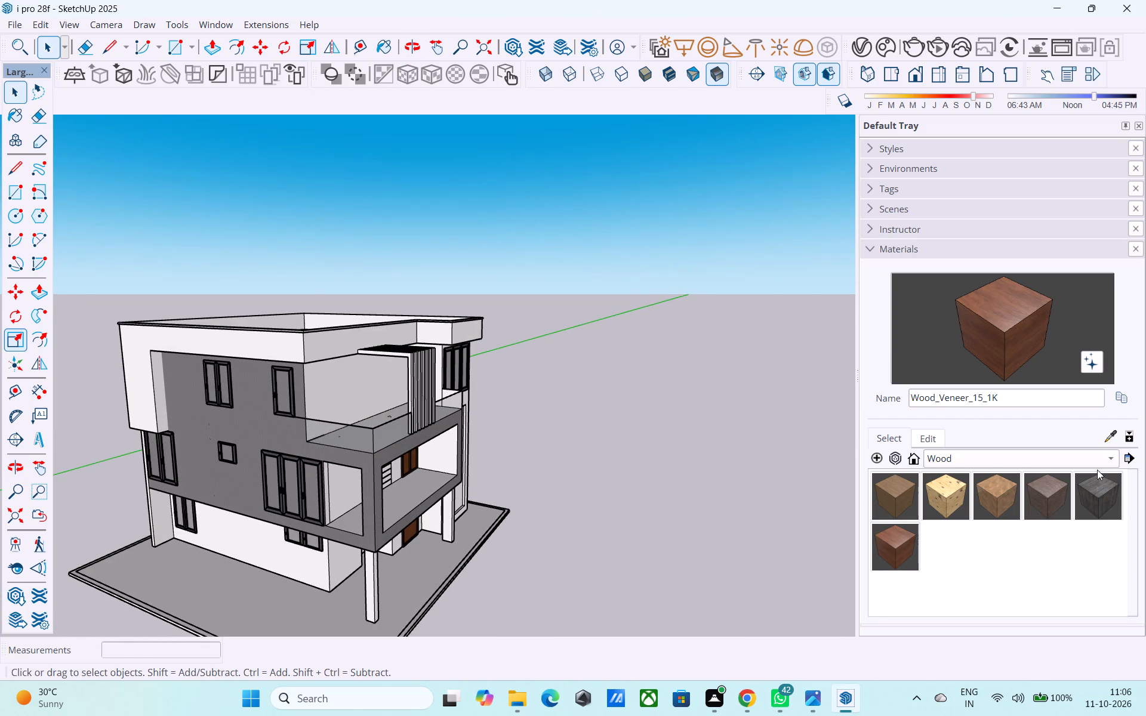
pyautogui.click(1058, 459)
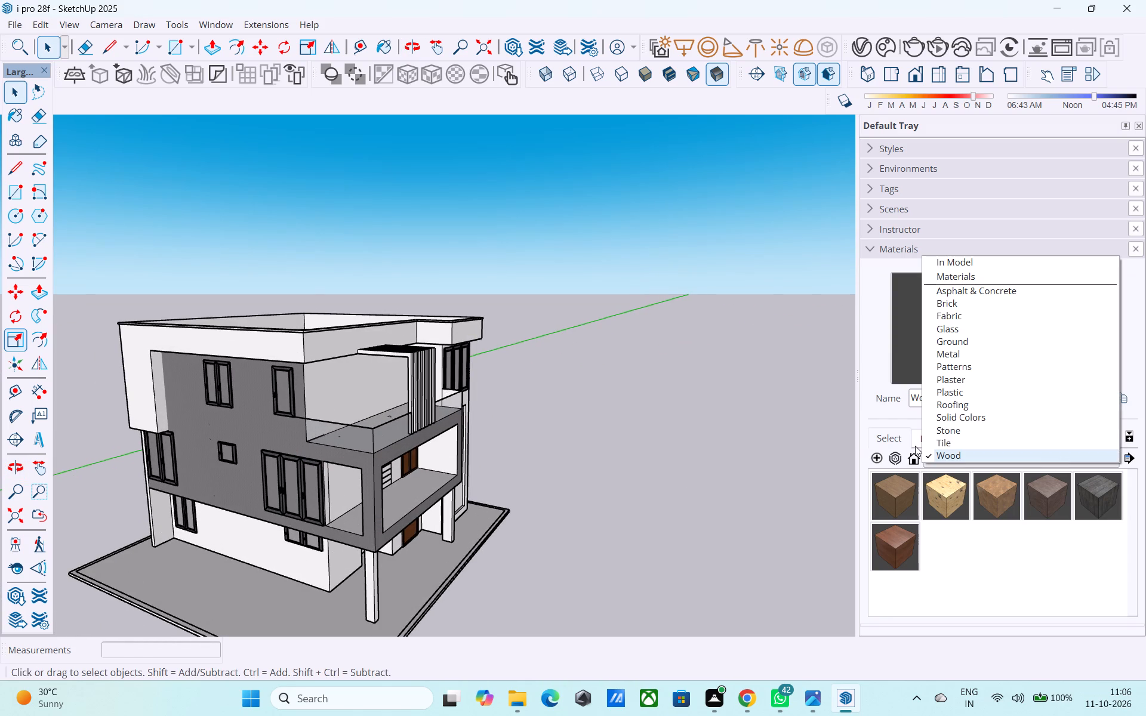
pyautogui.click(915, 446)
pyautogui.click(893, 447)
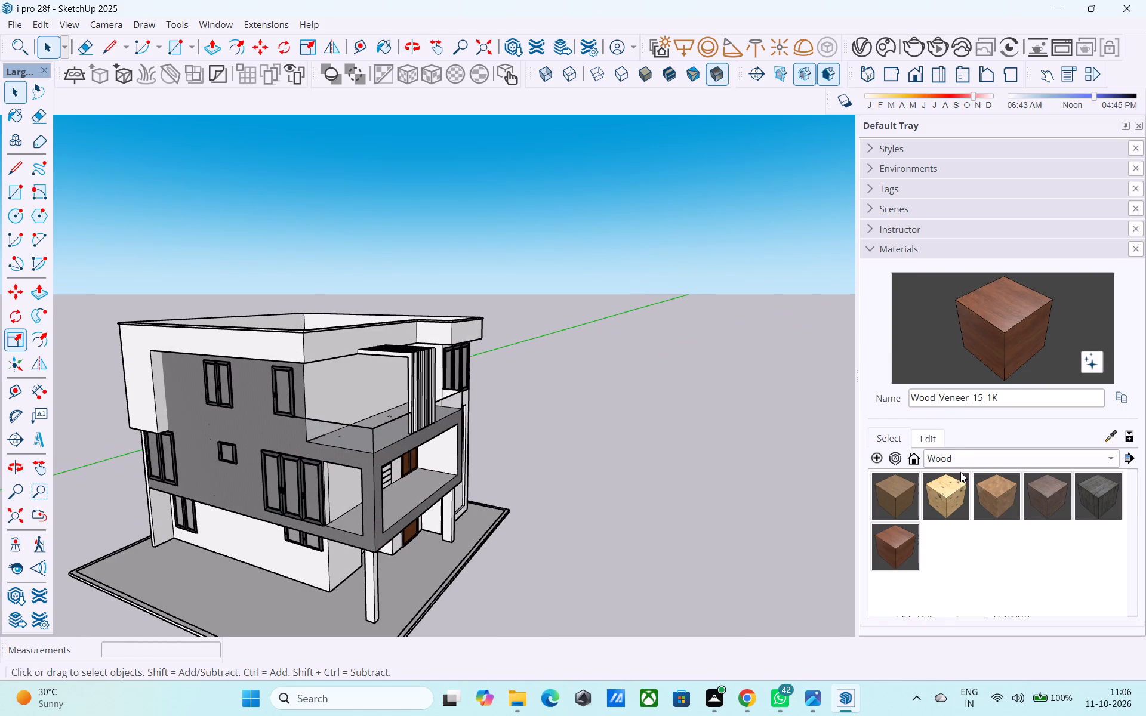
pyautogui.click(963, 455)
pyautogui.click(969, 265)
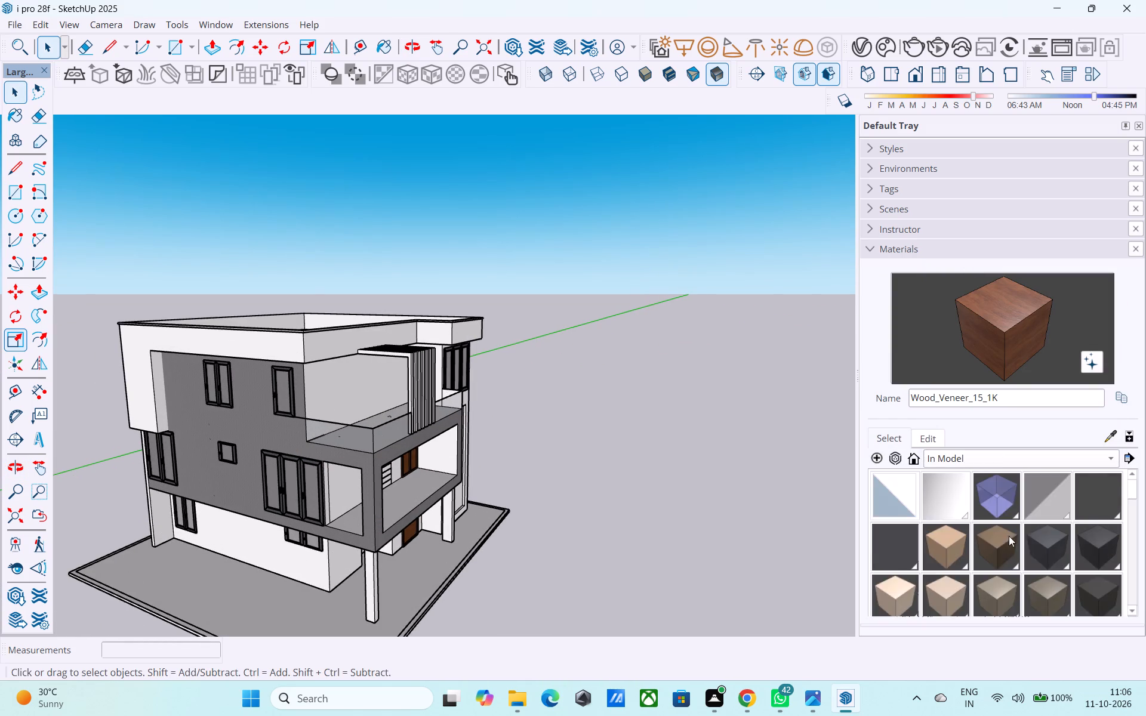
pyautogui.scroll(-6, 1010, 552)
pyautogui.scroll(1, 999, 550)
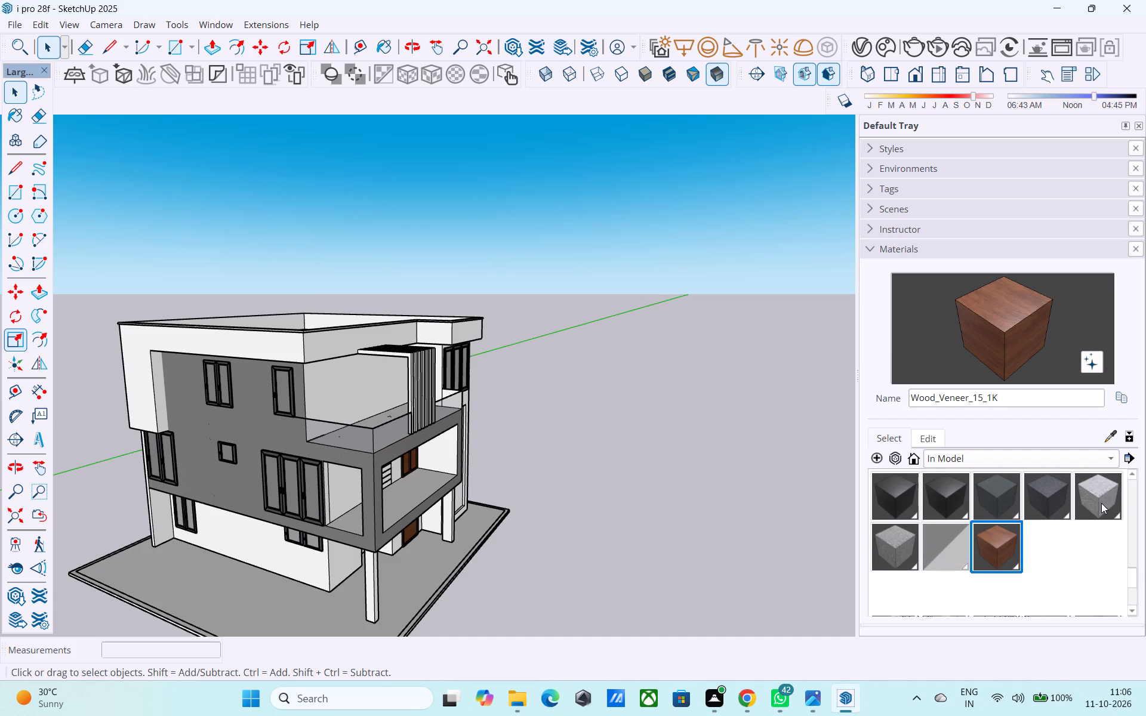
pyautogui.click(1101, 503)
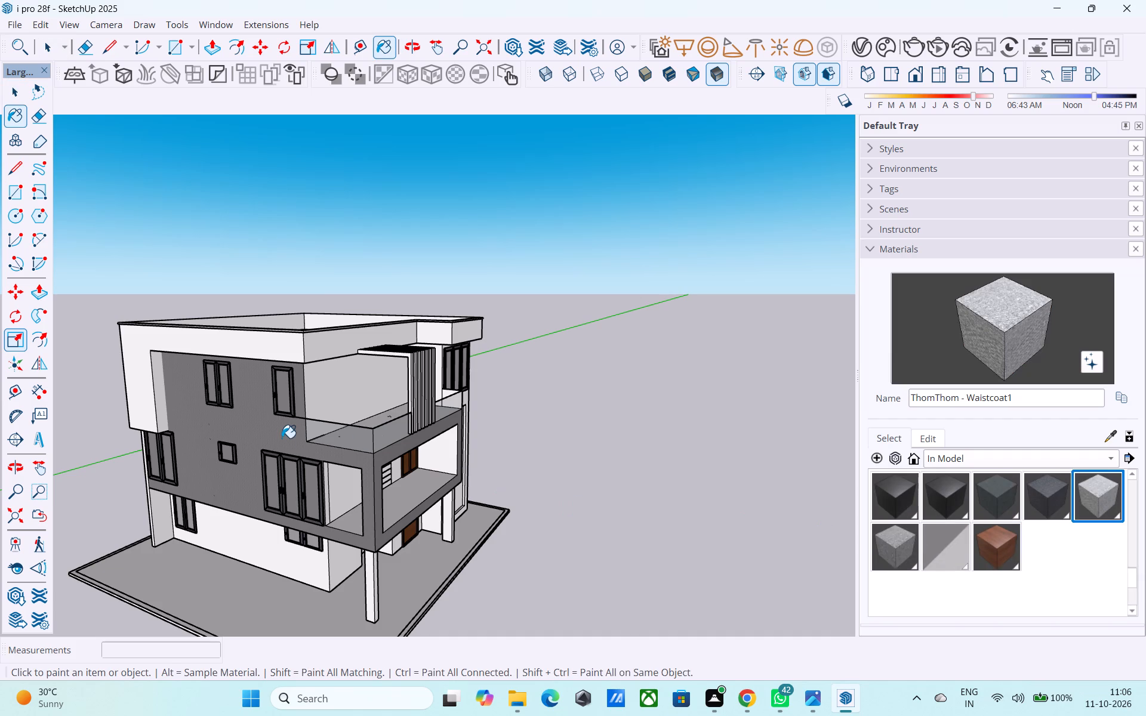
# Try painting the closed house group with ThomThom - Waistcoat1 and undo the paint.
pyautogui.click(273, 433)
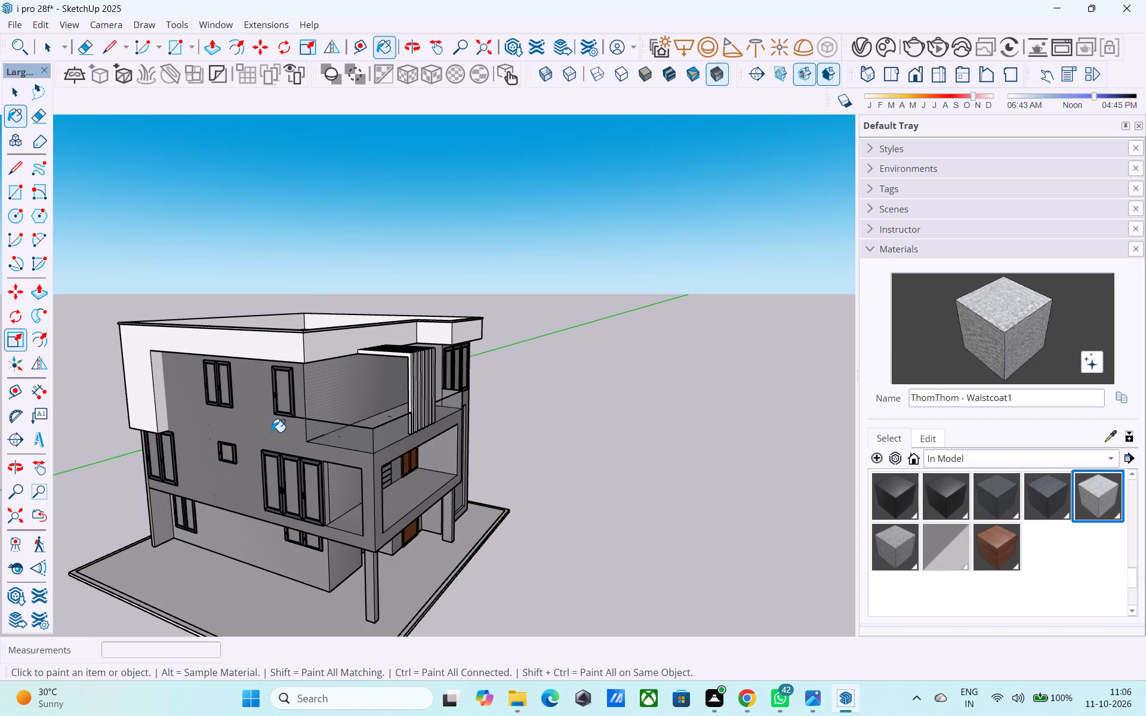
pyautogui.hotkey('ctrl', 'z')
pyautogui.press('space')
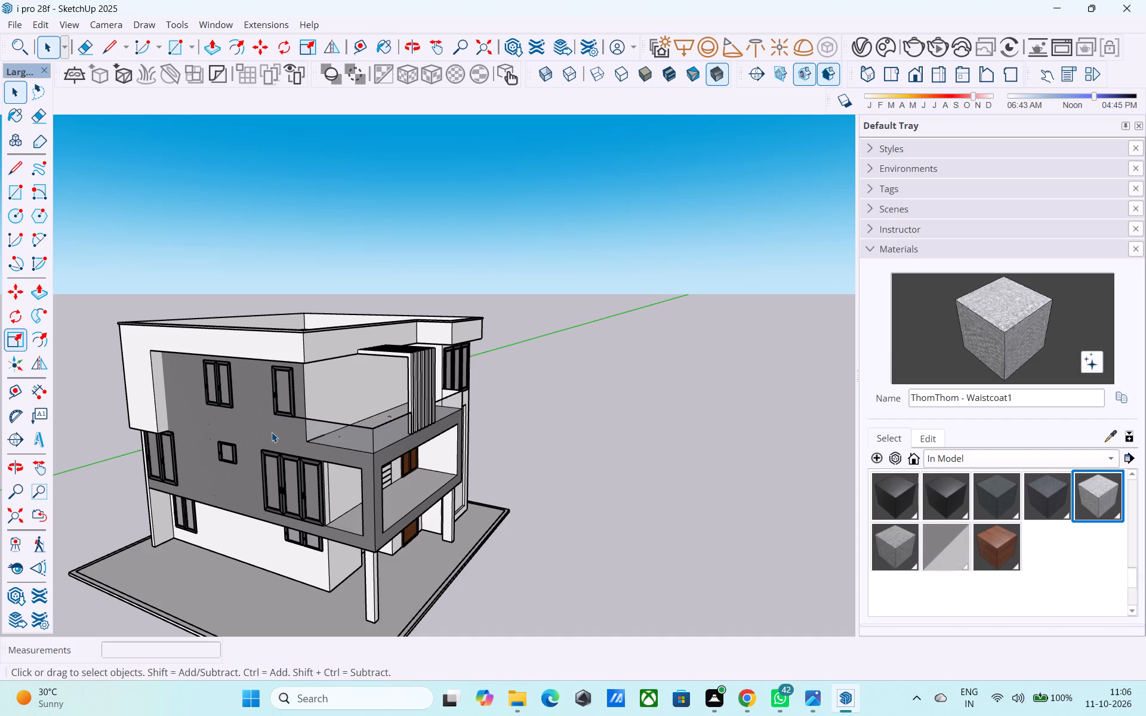
# Inside the house group, paint the grey upper side wall and the balcony's front frame with ThomThom - Waistcoat1.
pyautogui.doubleClick(260, 421)
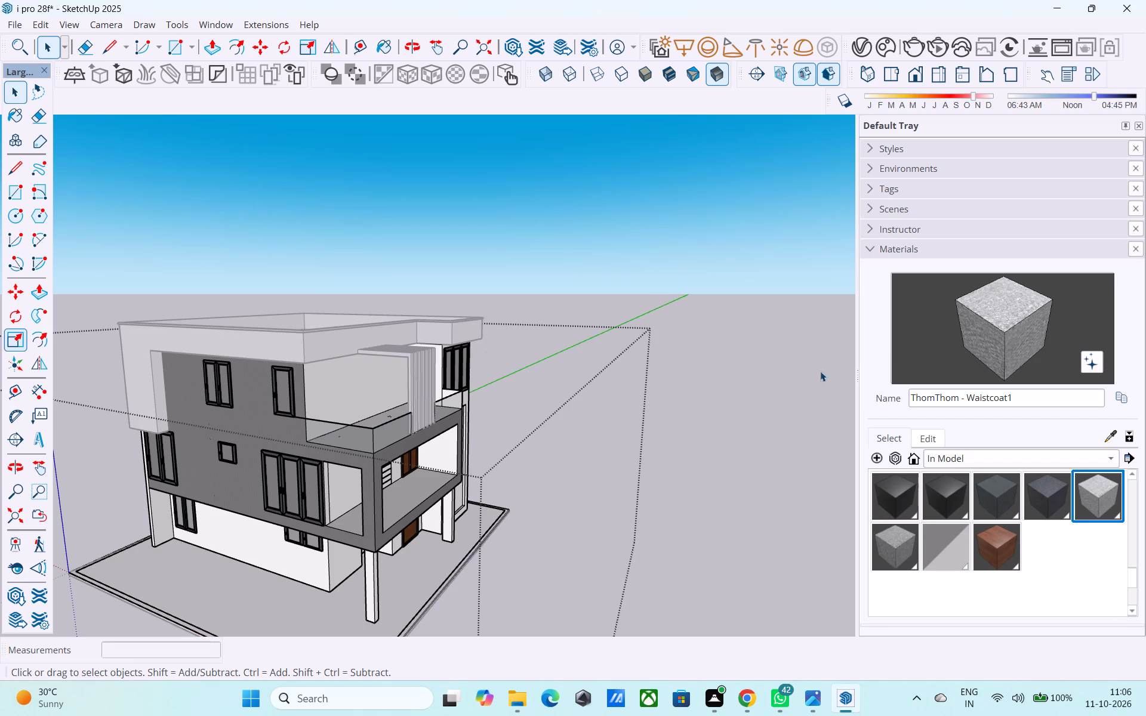
pyautogui.click(944, 347)
pyautogui.click(246, 427)
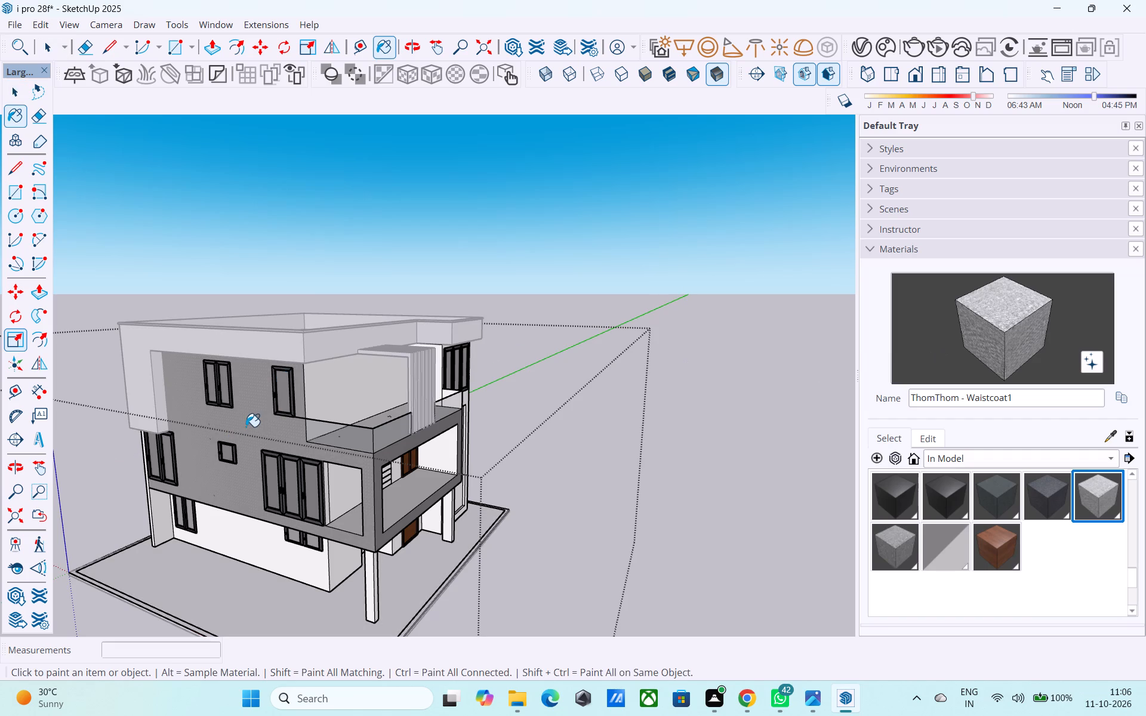
pyautogui.moveTo(466, 471); pyautogui.dragTo(249, 427, button='middle')
pyautogui.scroll(1, 368, 446)
pyautogui.scroll(4, 291, 429)
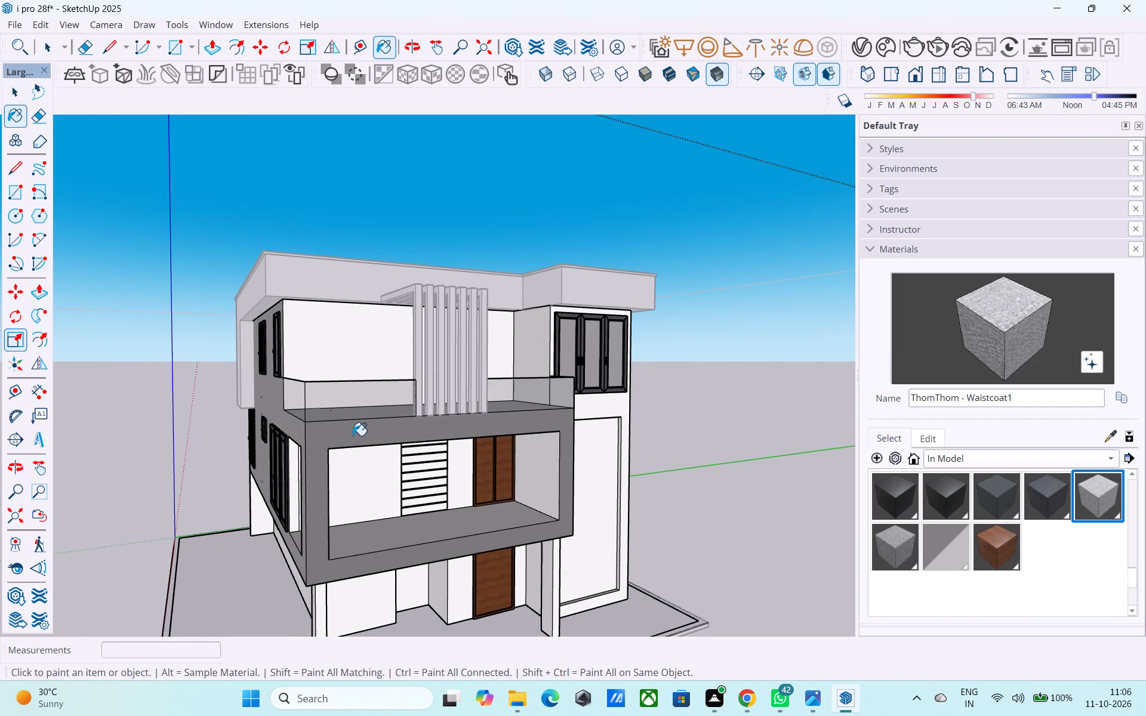
pyautogui.click(348, 431)
pyautogui.scroll(-6, 288, 391)
pyautogui.moveTo(292, 407); pyautogui.dragTo(694, 389, button='middle')
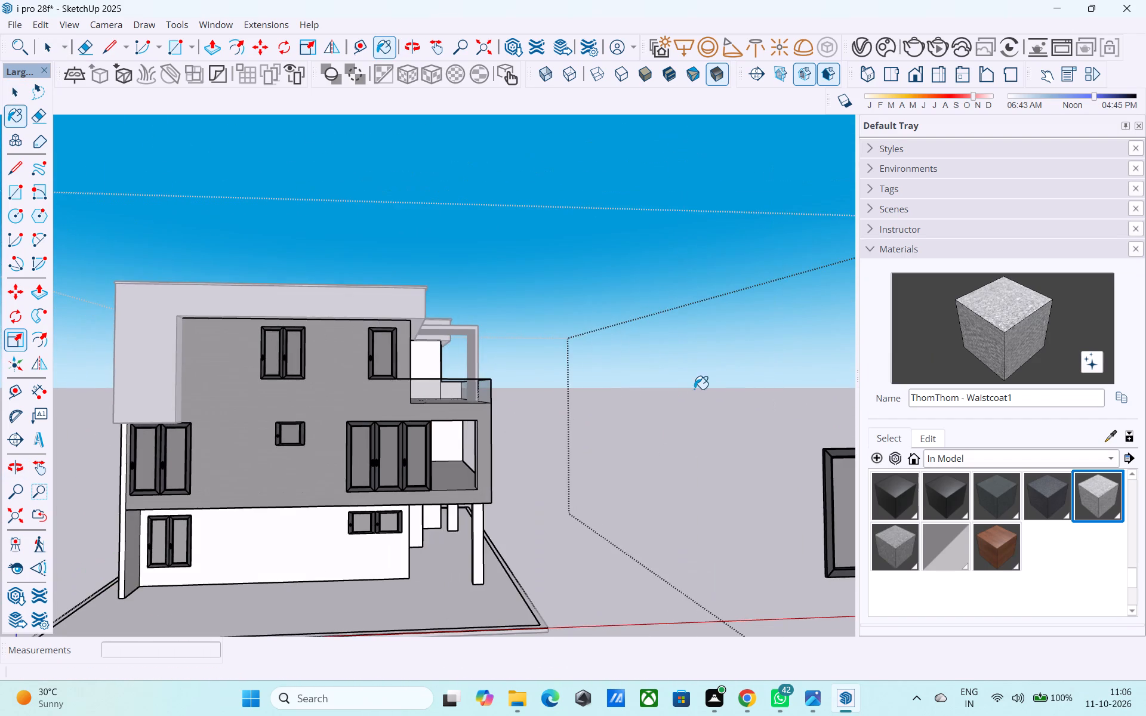
# Examine the painted side wall and balcony frame from the front, the side and above.
pyautogui.moveTo(694, 389); pyautogui.dragTo(193, 422, button='middle')
pyautogui.moveTo(519, 415); pyautogui.dragTo(424, 418, button='middle')
pyautogui.scroll(4, 419, 418)
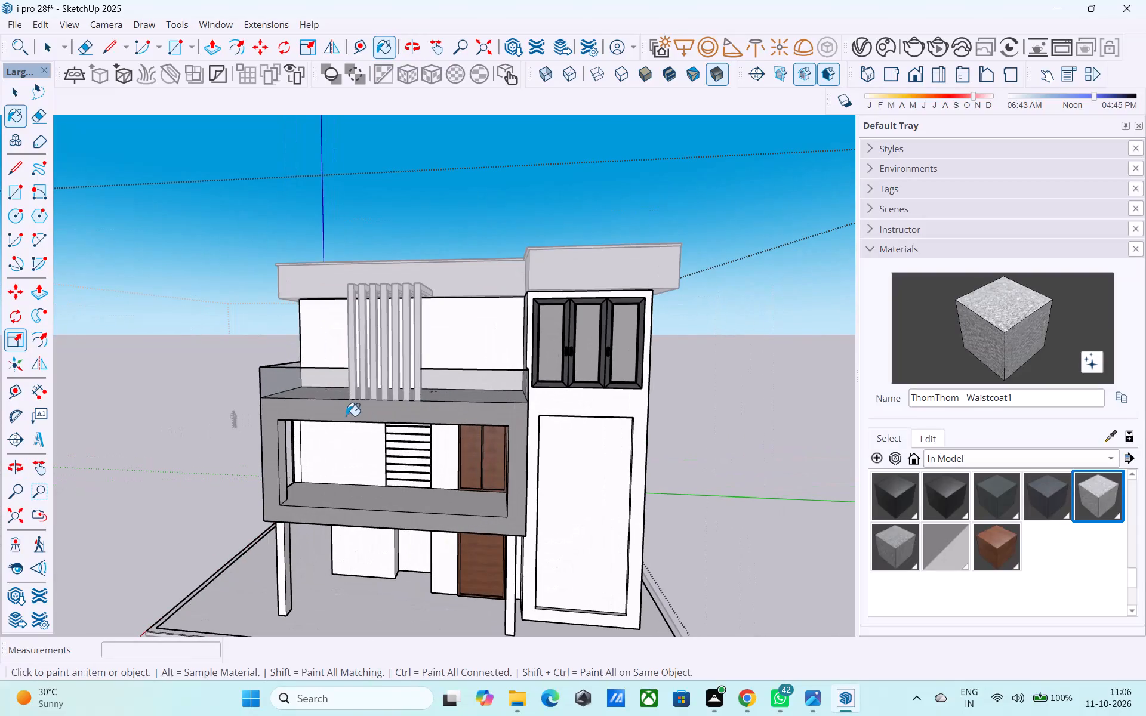
pyautogui.moveTo(322, 410); pyautogui.dragTo(392, 399, button='middle')
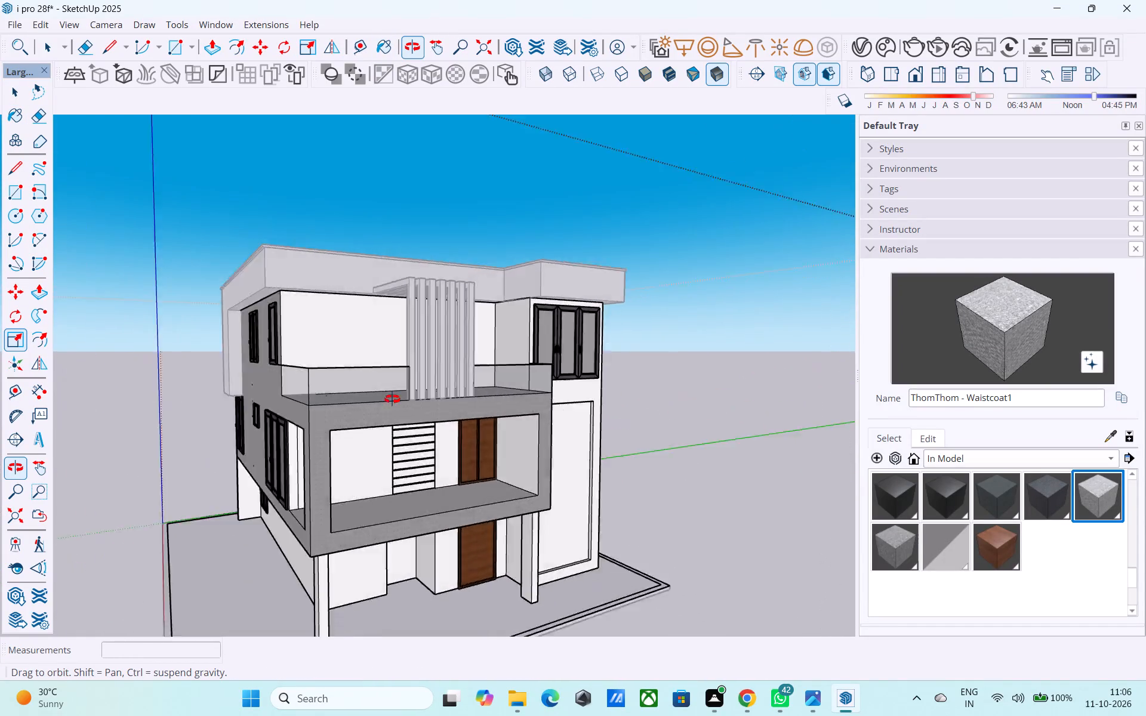
pyautogui.moveTo(392, 399); pyautogui.dragTo(784, 435, button='middle')
pyautogui.moveTo(264, 435); pyautogui.dragTo(352, 388, button='middle')
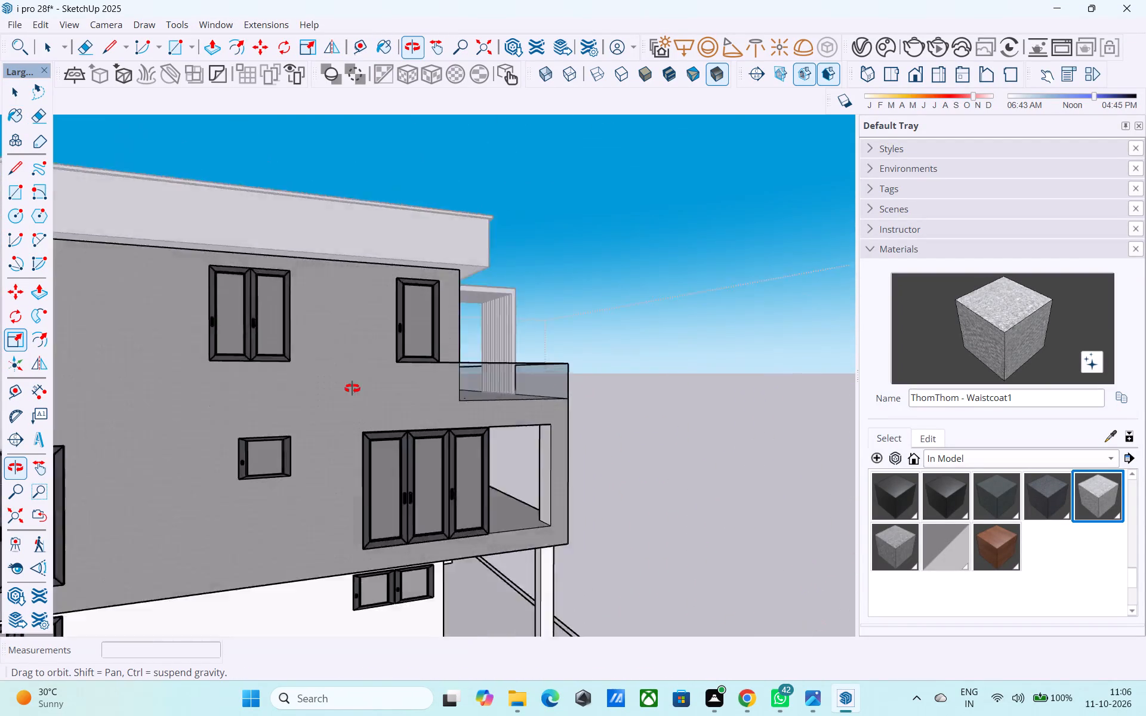
pyautogui.moveTo(352, 388); pyautogui.dragTo(324, 391, button='middle')
pyautogui.scroll(-8, 377, 402)
pyautogui.moveTo(592, 427); pyautogui.dragTo(383, 668, button='middle')
pyautogui.scroll(2, 460, 373)
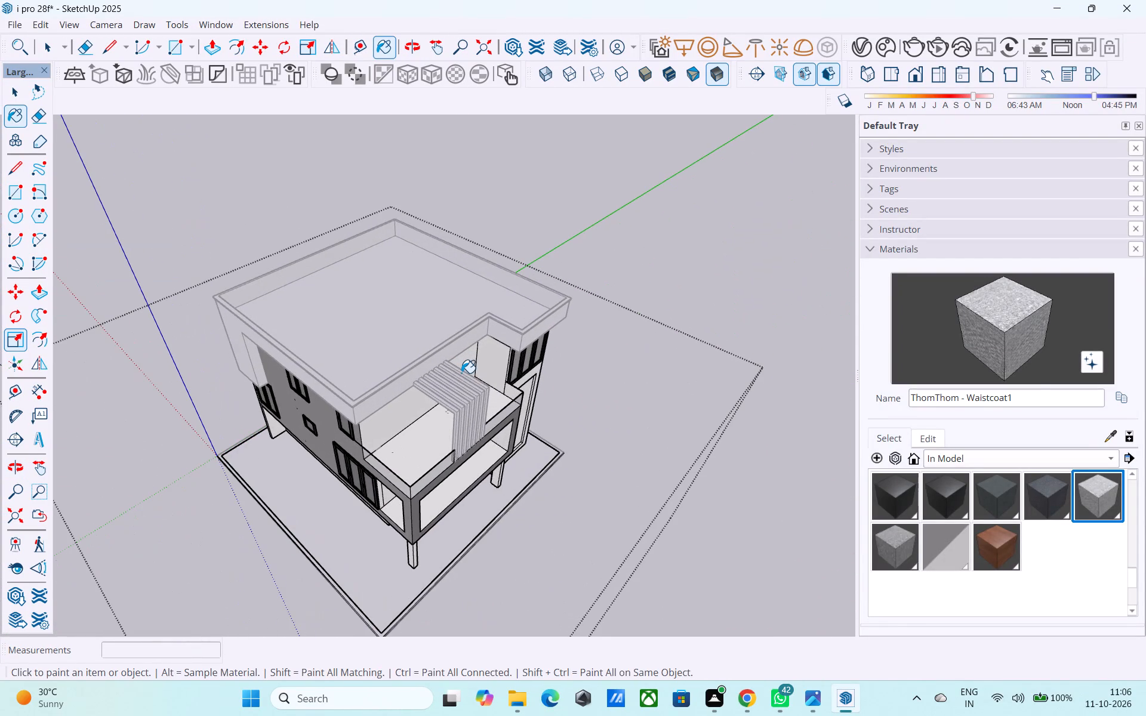
# Close the house group and save the model.
pyautogui.press('space')
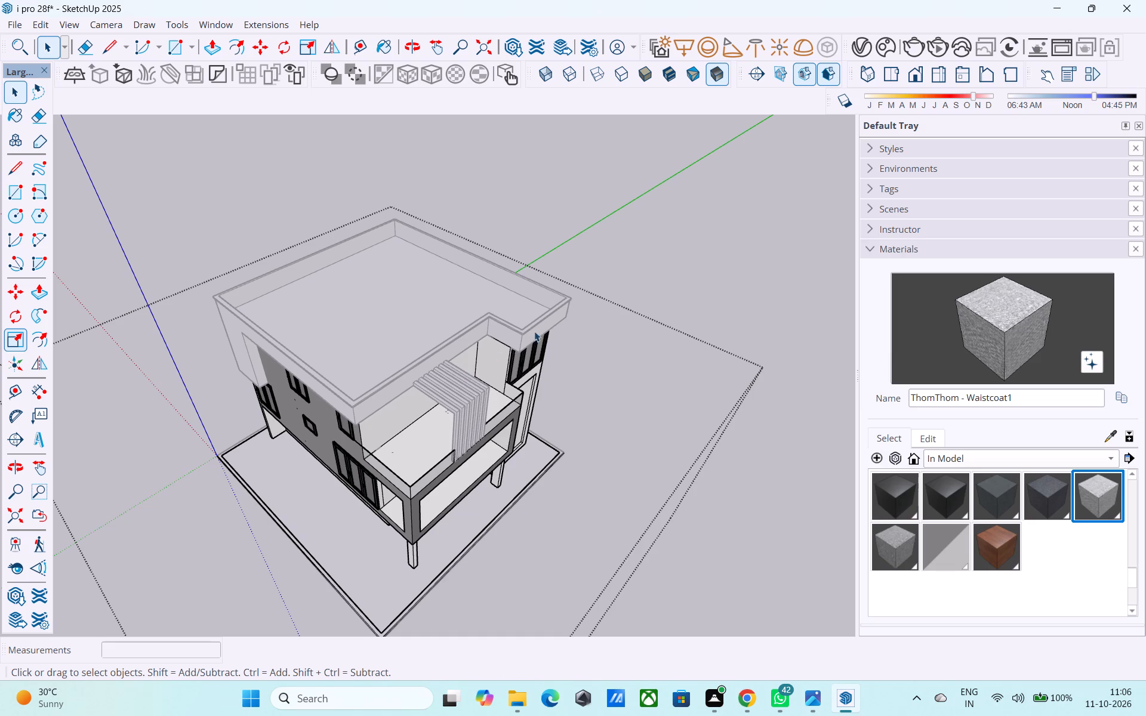
pyautogui.click(639, 271)
pyautogui.moveTo(593, 416); pyautogui.dragTo(415, 243, button='middle')
pyautogui.scroll(1, 423, 248)
pyautogui.scroll(3, 429, 391)
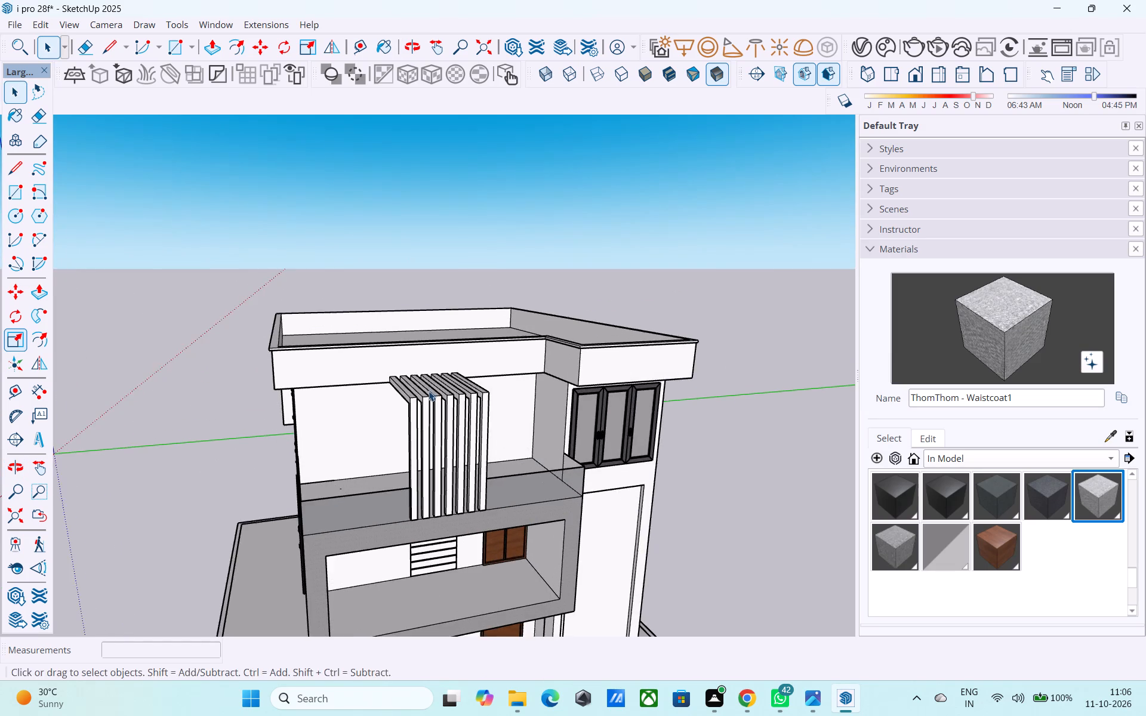
pyautogui.moveTo(568, 357); pyautogui.dragTo(793, 300, button='middle')
pyautogui.scroll(1, 793, 300)
pyautogui.moveTo(272, 376); pyautogui.dragTo(196, 382, button='middle')
pyautogui.scroll(-4, 209, 396)
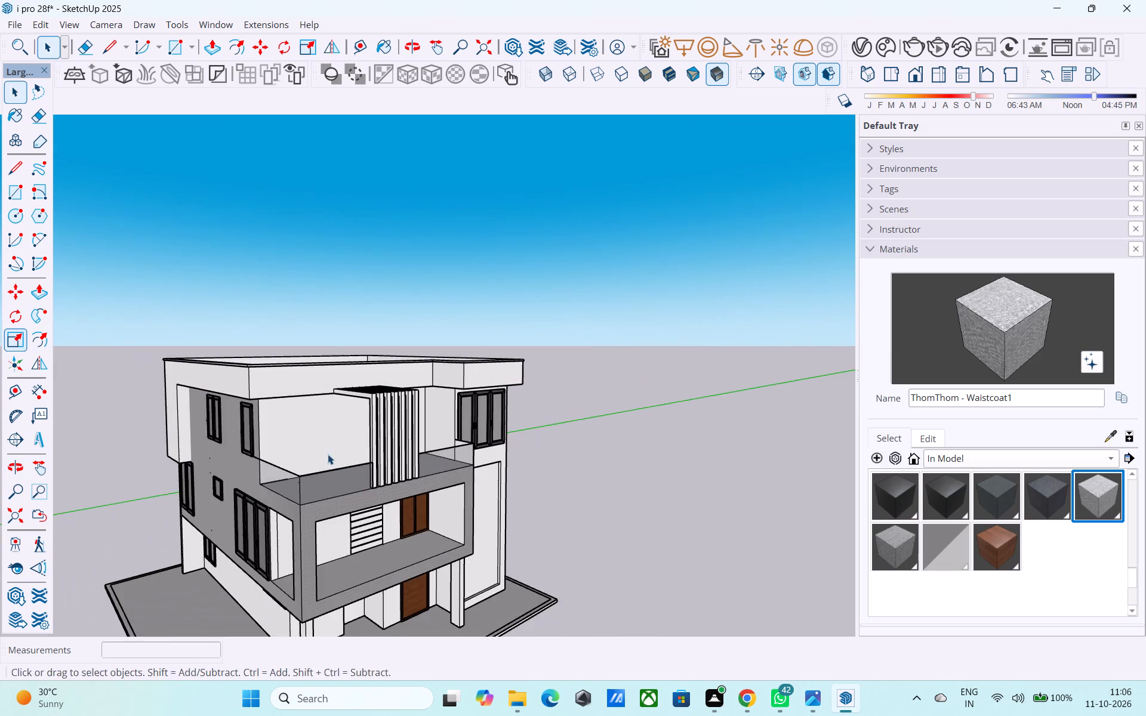
pyautogui.moveTo(368, 462); pyautogui.dragTo(241, 451, button='middle')
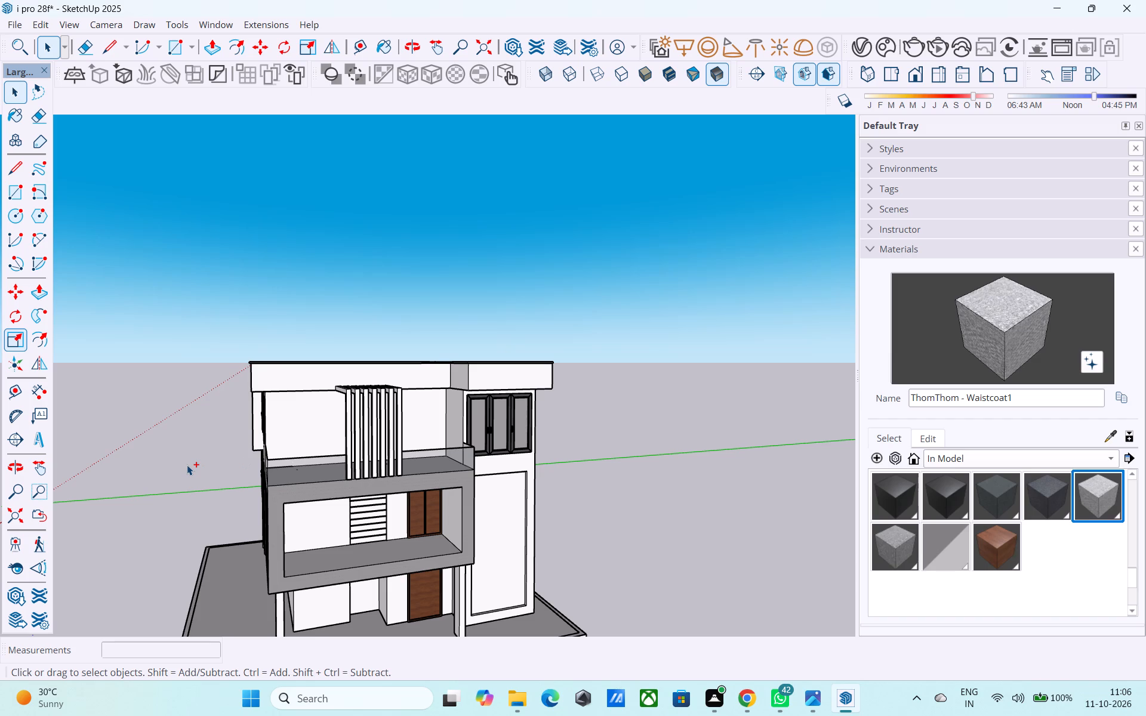
pyautogui.hotkey('ctrl', 's')
pyautogui.press('space')
# Examine the house from the front, both sides and the rear corner for missing or stray edges.
pyautogui.moveTo(560, 575); pyautogui.dragTo(487, 432, button='middle')
pyautogui.scroll(-2, 483, 433)
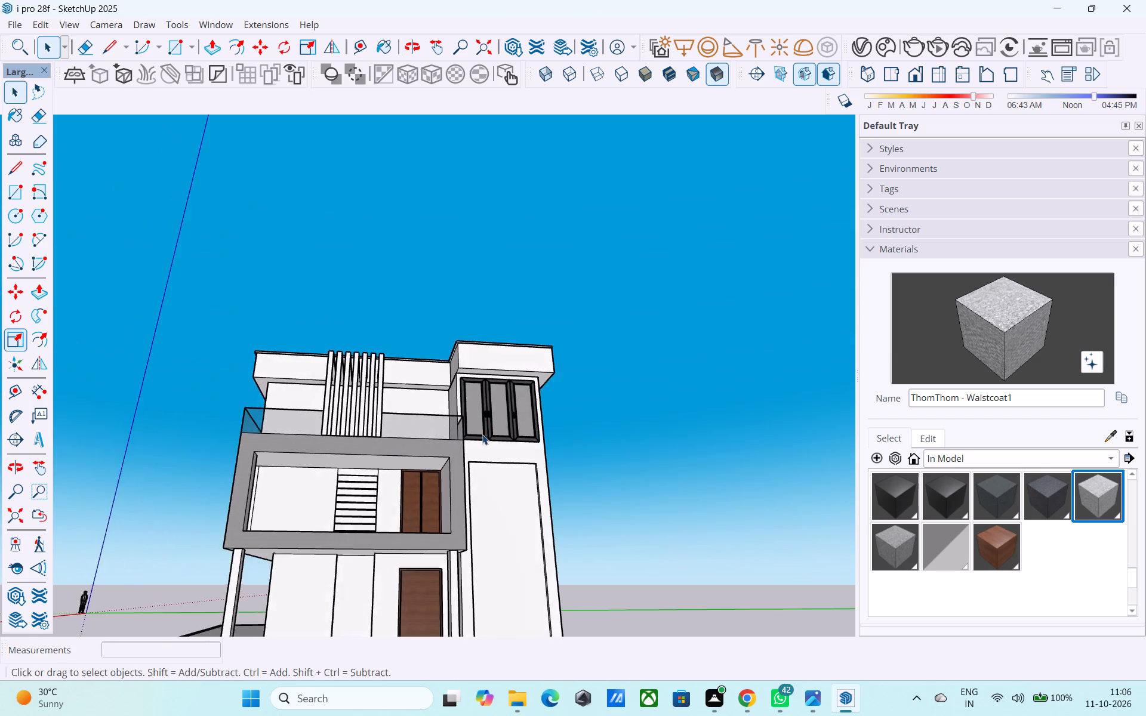
pyautogui.scroll(-4, 482, 434)
pyautogui.moveTo(463, 493); pyautogui.dragTo(692, 644, button='middle')
pyautogui.scroll(6, 459, 477)
pyautogui.moveTo(449, 461); pyautogui.dragTo(416, 468, button='middle')
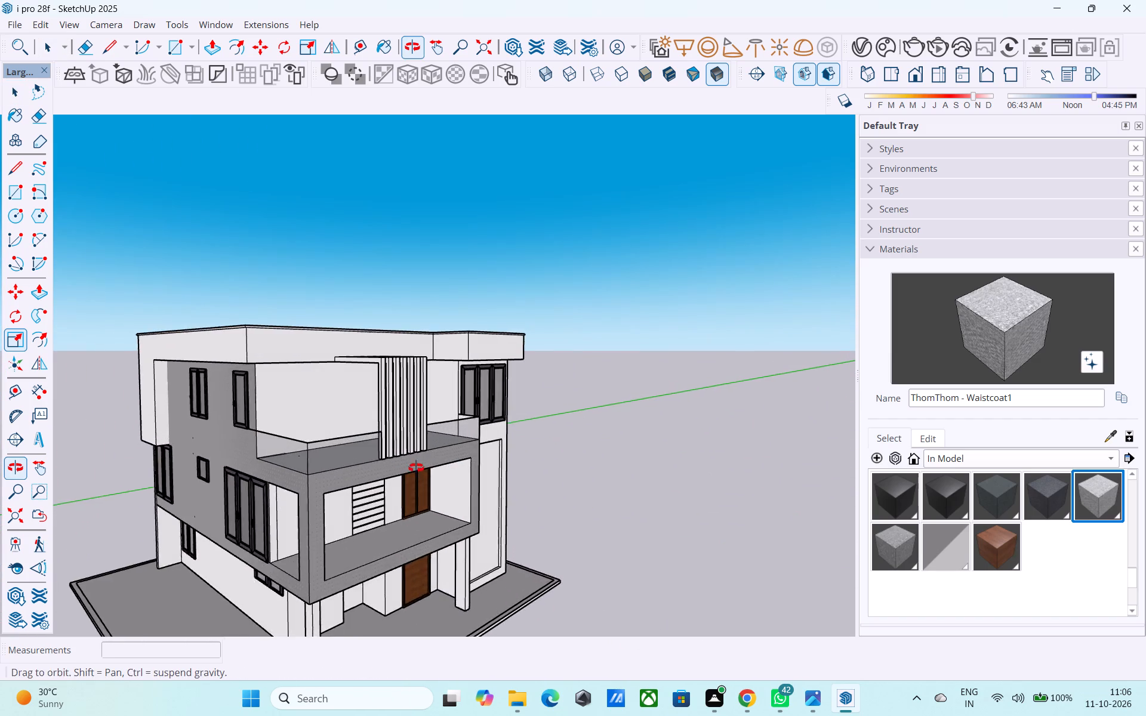
pyautogui.moveTo(416, 468); pyautogui.dragTo(164, 495, button='middle')
pyautogui.moveTo(482, 462); pyautogui.dragTo(532, 401, button='middle')
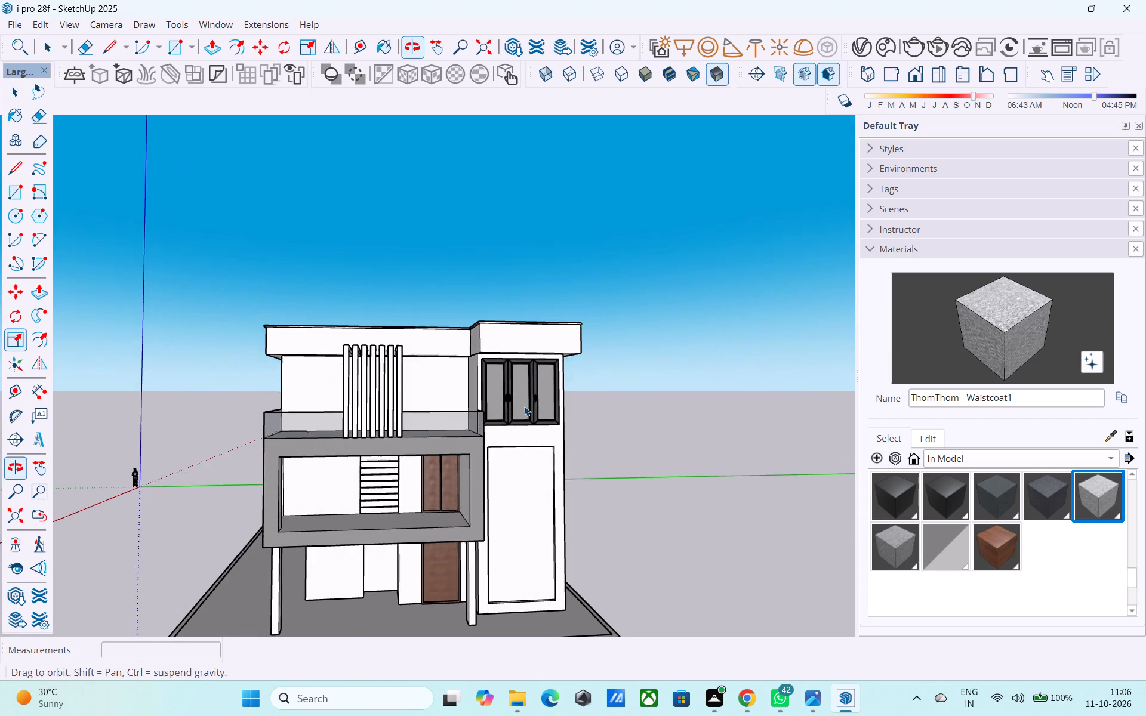
pyautogui.scroll(4, 332, 453)
pyautogui.moveTo(337, 452); pyautogui.dragTo(570, 390, button='middle')
pyautogui.scroll(-7, 586, 386)
pyautogui.moveTo(568, 446); pyautogui.dragTo(659, 538, button='middle')
pyautogui.scroll(5, 534, 482)
pyautogui.scroll(-9, 525, 471)
pyautogui.moveTo(485, 460); pyautogui.dragTo(654, 487, button='middle')
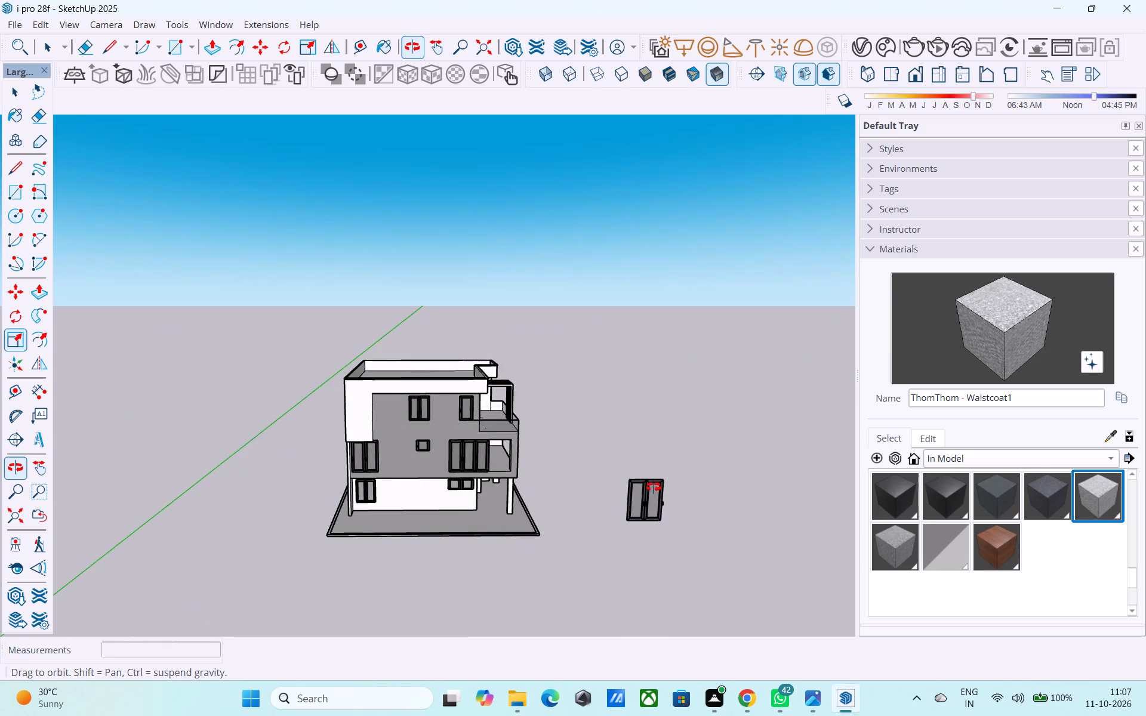
pyautogui.moveTo(654, 487); pyautogui.dragTo(854, 405, button='middle')
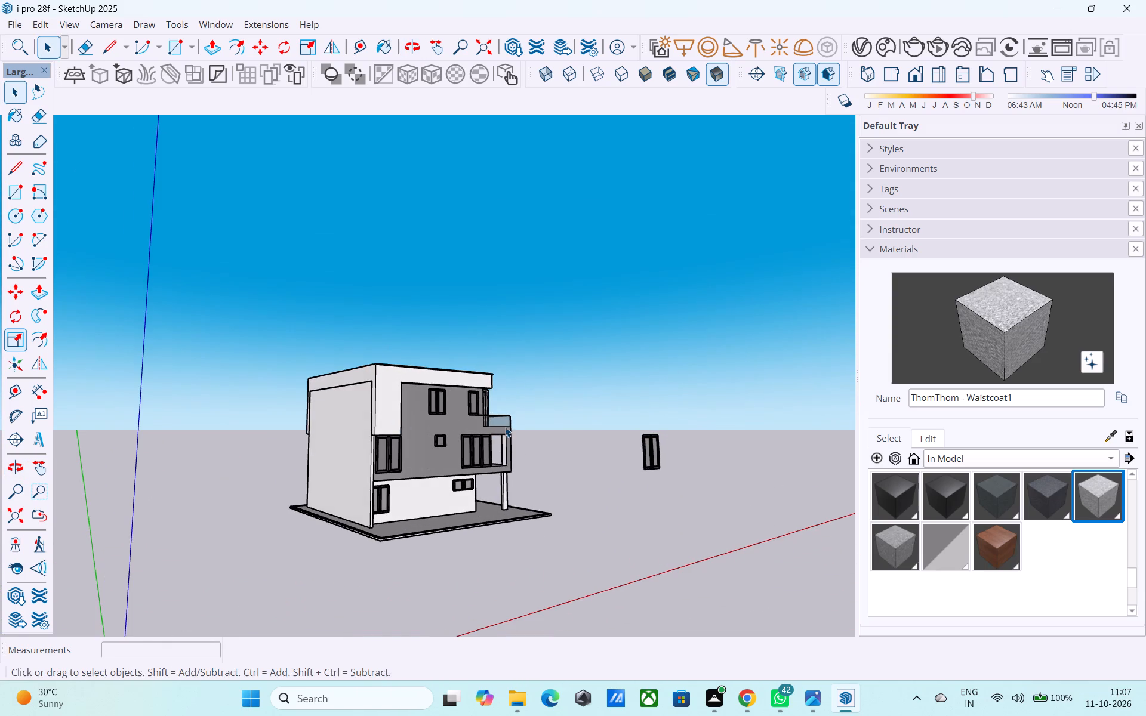
pyautogui.moveTo(505, 427); pyautogui.dragTo(248, 443, button='middle')
pyautogui.moveTo(612, 431); pyautogui.dragTo(223, 442, button='middle')
pyautogui.moveTo(469, 437); pyautogui.dragTo(307, 430, button='middle')
pyautogui.scroll(4, 505, 440)
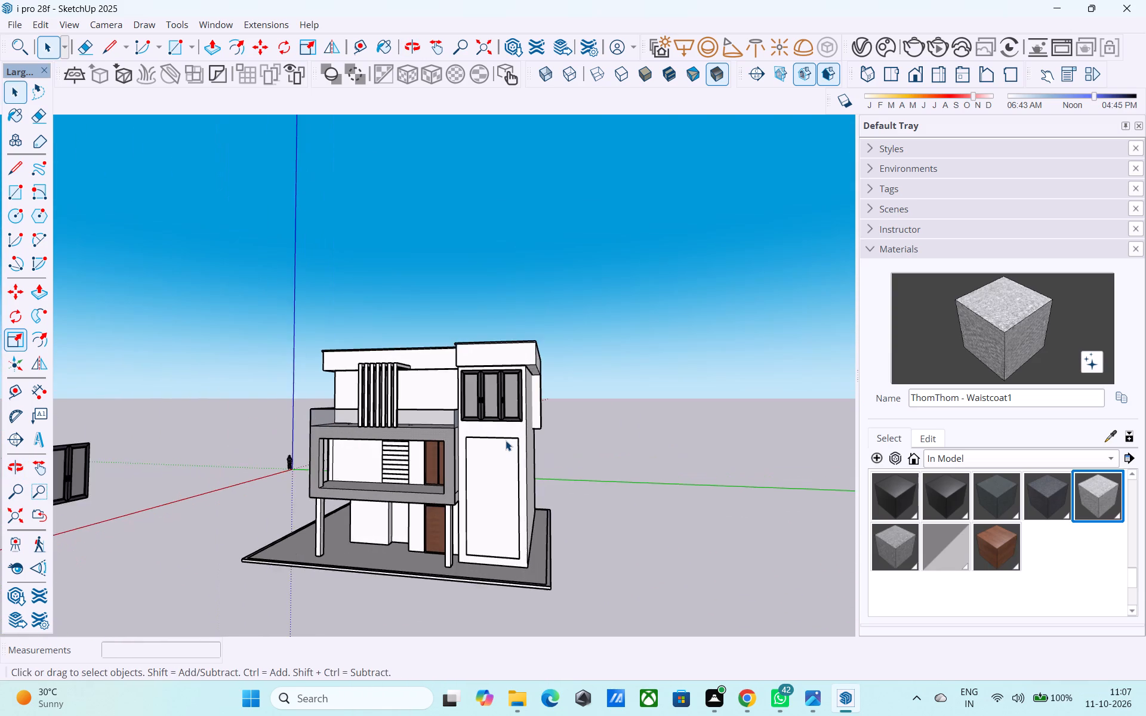
pyautogui.scroll(3, 506, 440)
pyautogui.moveTo(506, 440); pyautogui.dragTo(378, 453, button='middle')
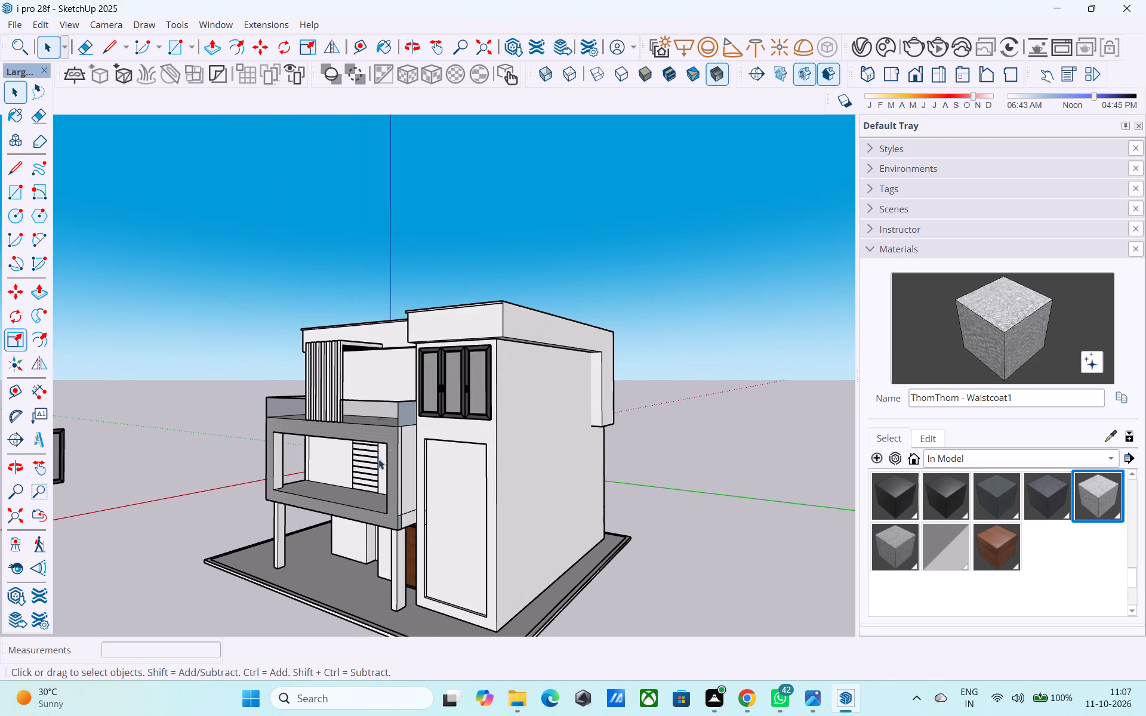
# Draw a vertical line on the tower's side wall where the roof's rear drop meets it, from its lower corner up to the roof underside.
pyautogui.click(91, 44)
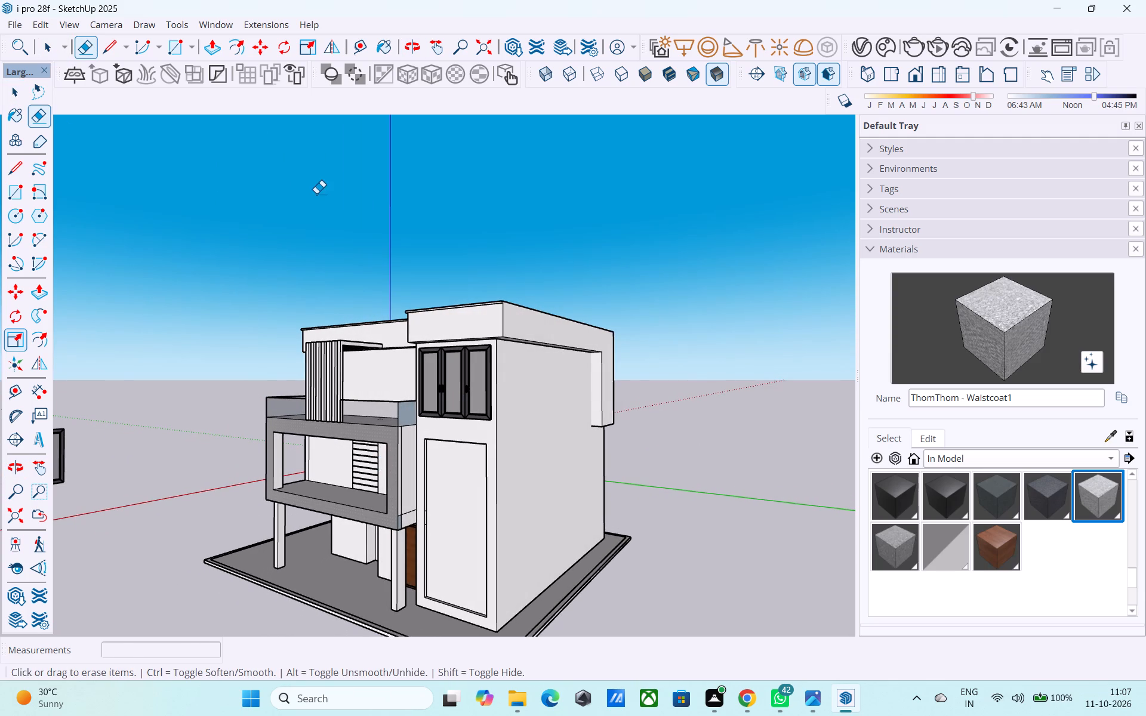
pyautogui.scroll(5, 597, 422)
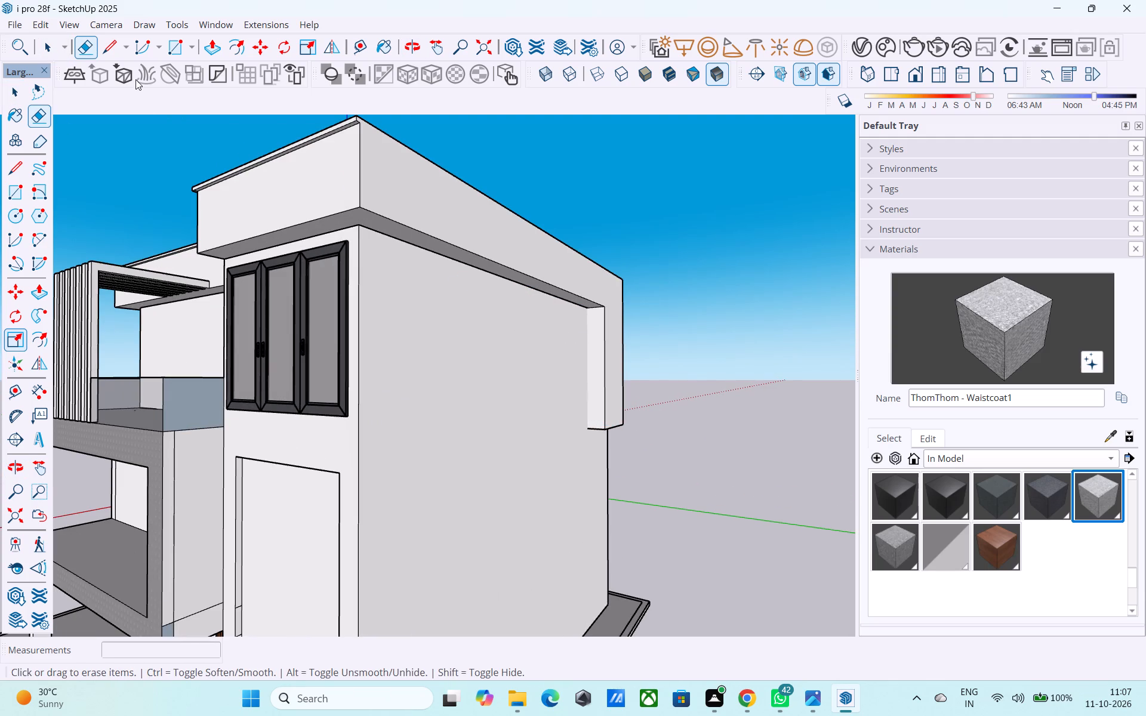
pyautogui.click(109, 47)
pyautogui.click(589, 429)
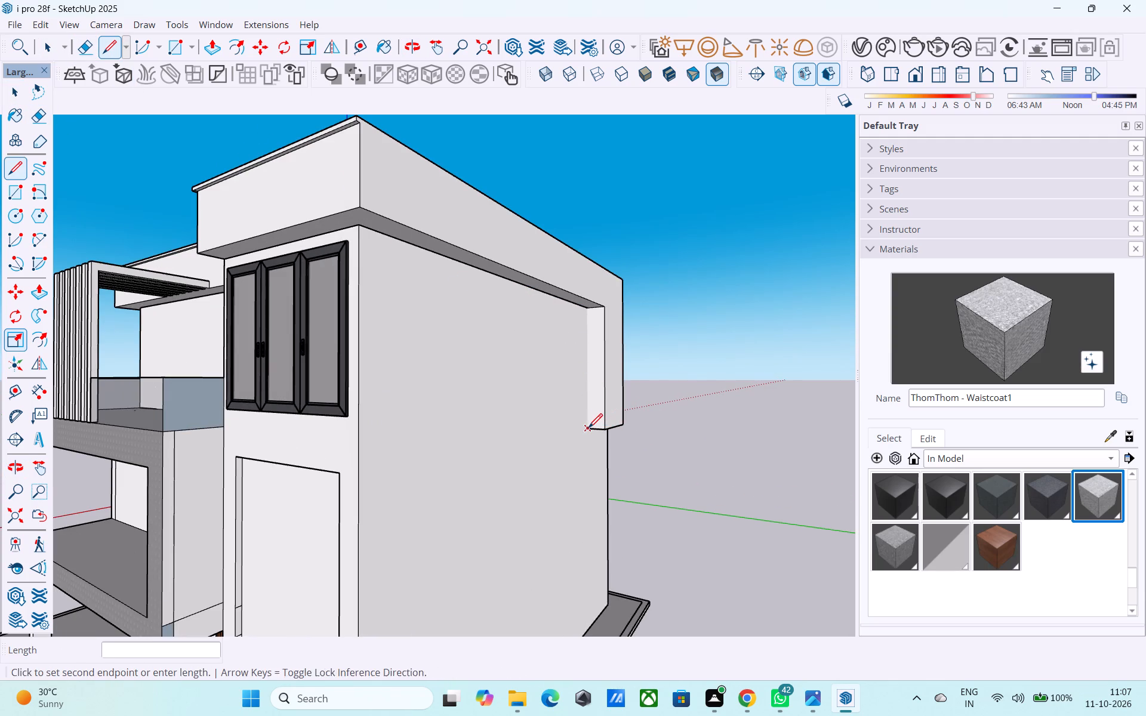
pyautogui.click(587, 309)
pyautogui.moveTo(360, 344); pyautogui.dragTo(478, 361, button='middle')
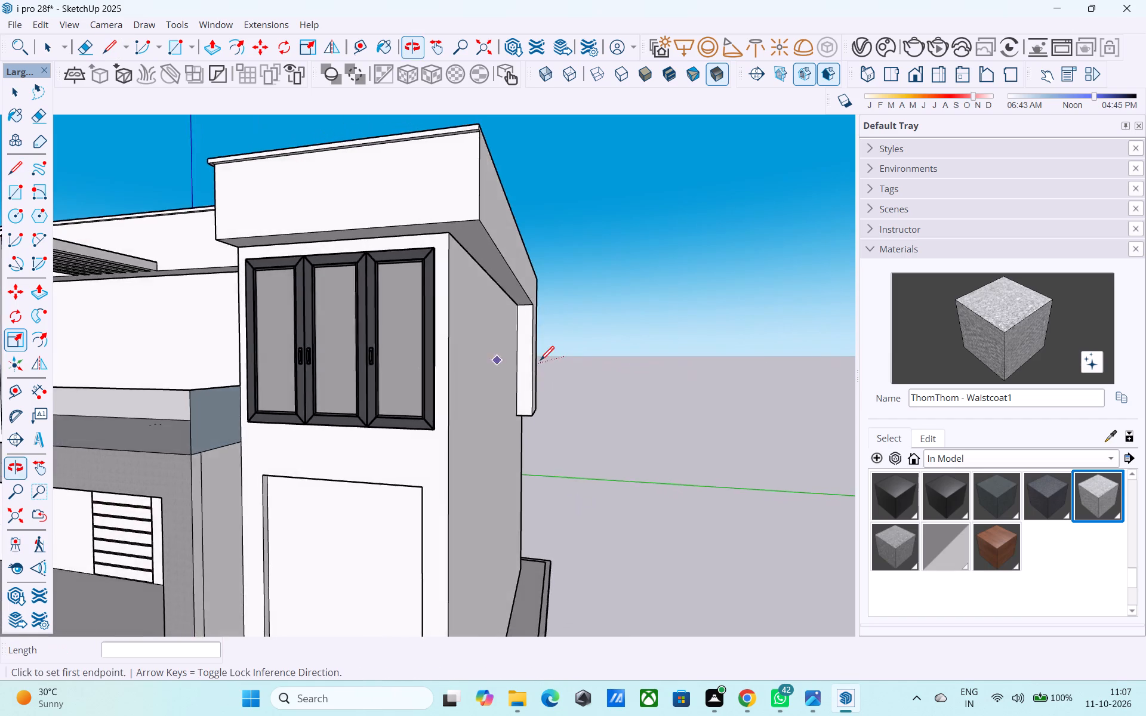
pyautogui.scroll(-5, 543, 362)
pyautogui.press('space')
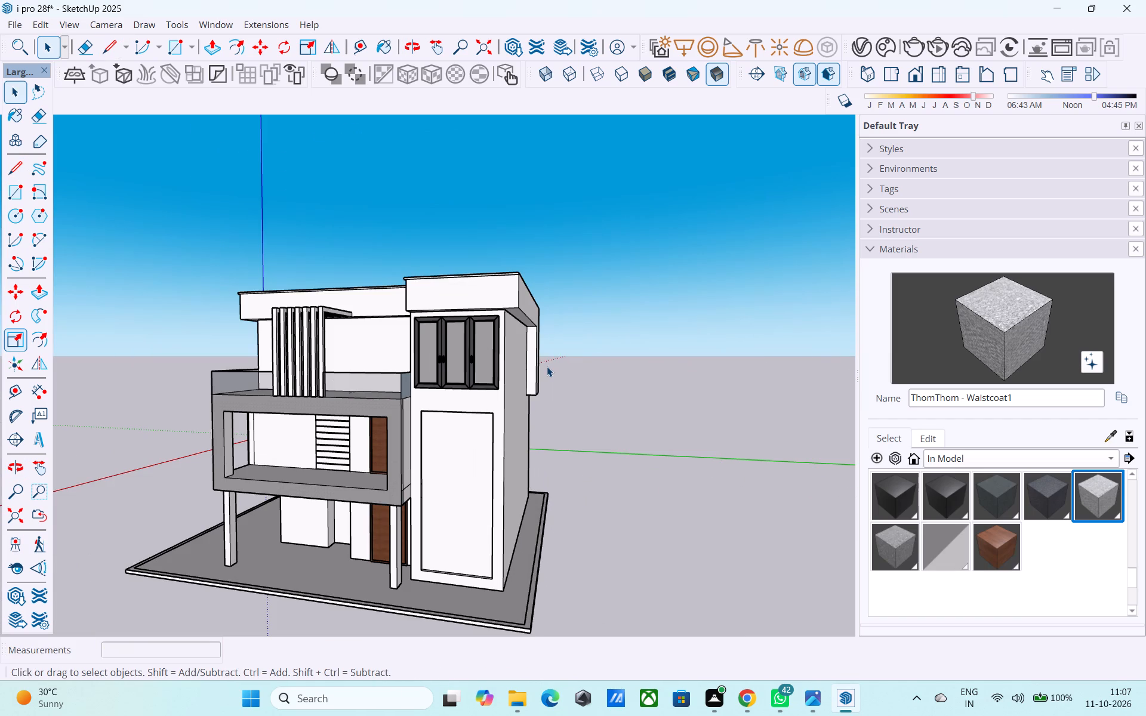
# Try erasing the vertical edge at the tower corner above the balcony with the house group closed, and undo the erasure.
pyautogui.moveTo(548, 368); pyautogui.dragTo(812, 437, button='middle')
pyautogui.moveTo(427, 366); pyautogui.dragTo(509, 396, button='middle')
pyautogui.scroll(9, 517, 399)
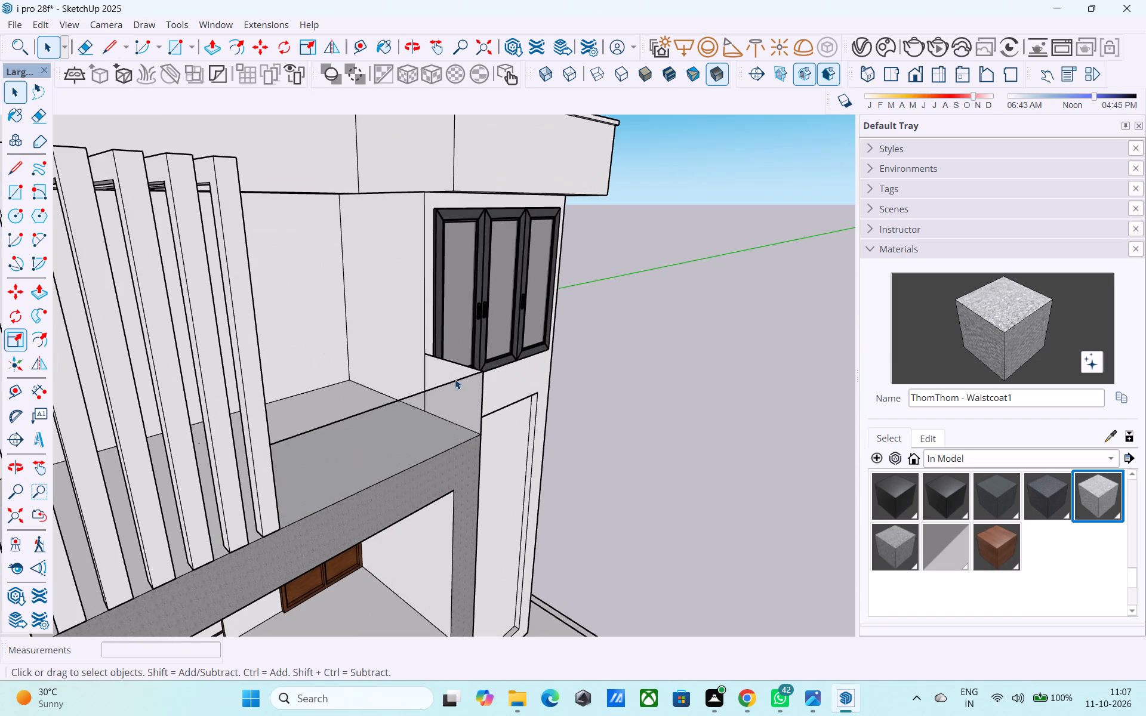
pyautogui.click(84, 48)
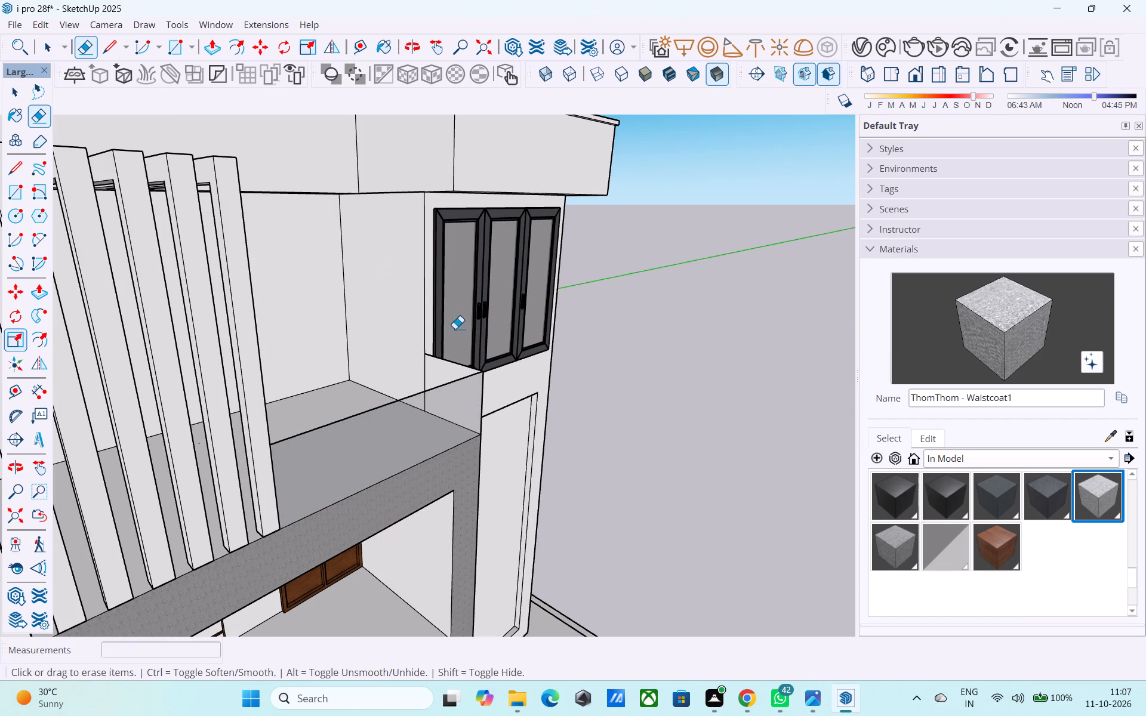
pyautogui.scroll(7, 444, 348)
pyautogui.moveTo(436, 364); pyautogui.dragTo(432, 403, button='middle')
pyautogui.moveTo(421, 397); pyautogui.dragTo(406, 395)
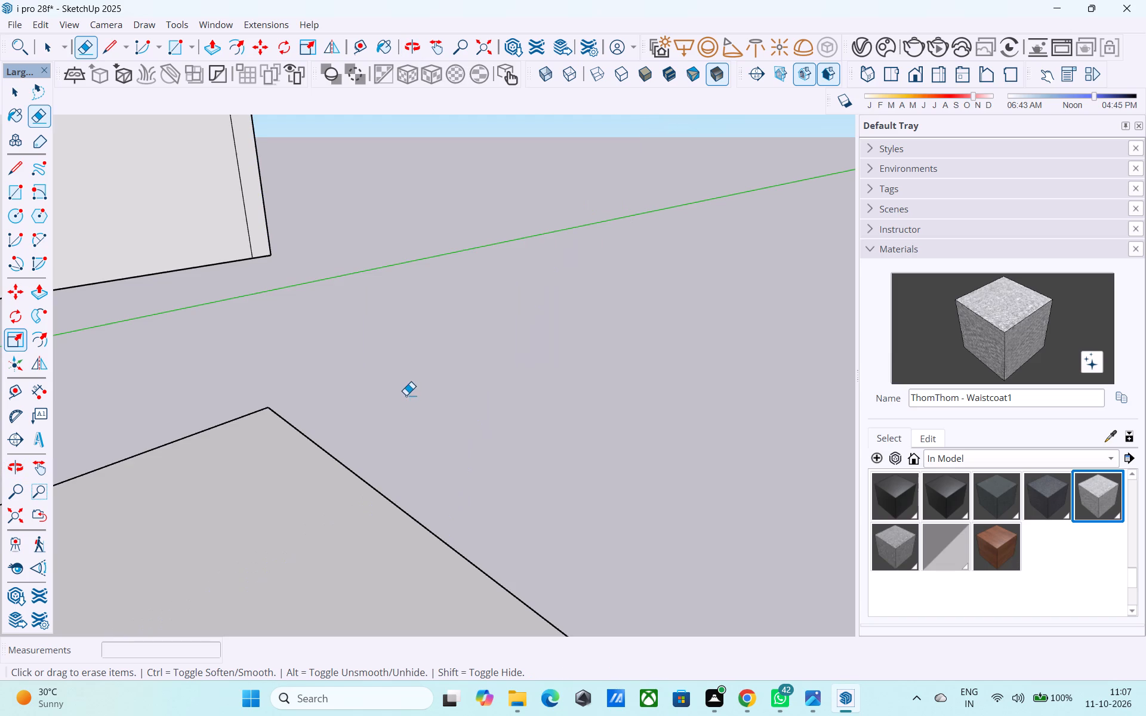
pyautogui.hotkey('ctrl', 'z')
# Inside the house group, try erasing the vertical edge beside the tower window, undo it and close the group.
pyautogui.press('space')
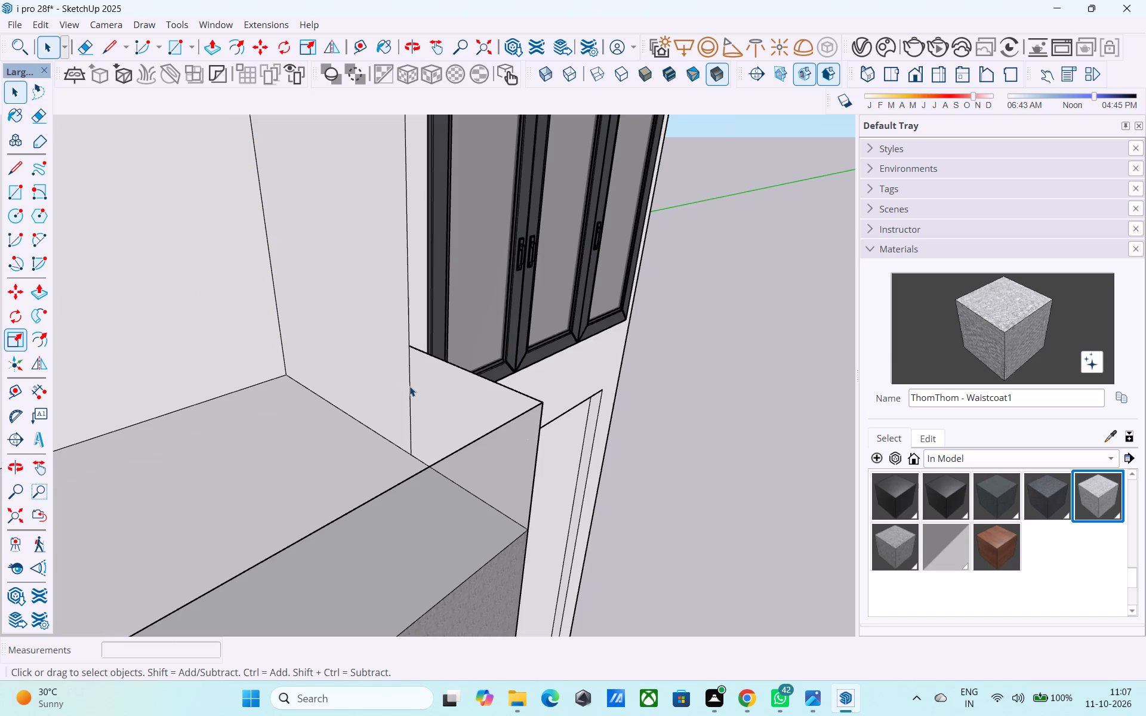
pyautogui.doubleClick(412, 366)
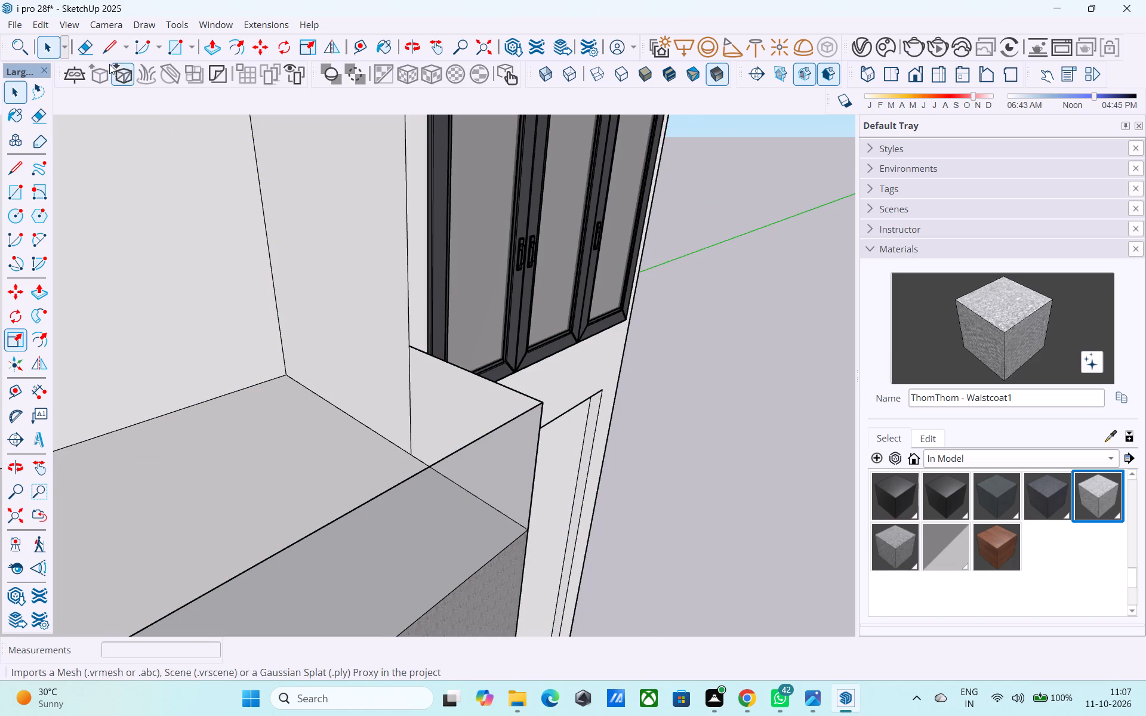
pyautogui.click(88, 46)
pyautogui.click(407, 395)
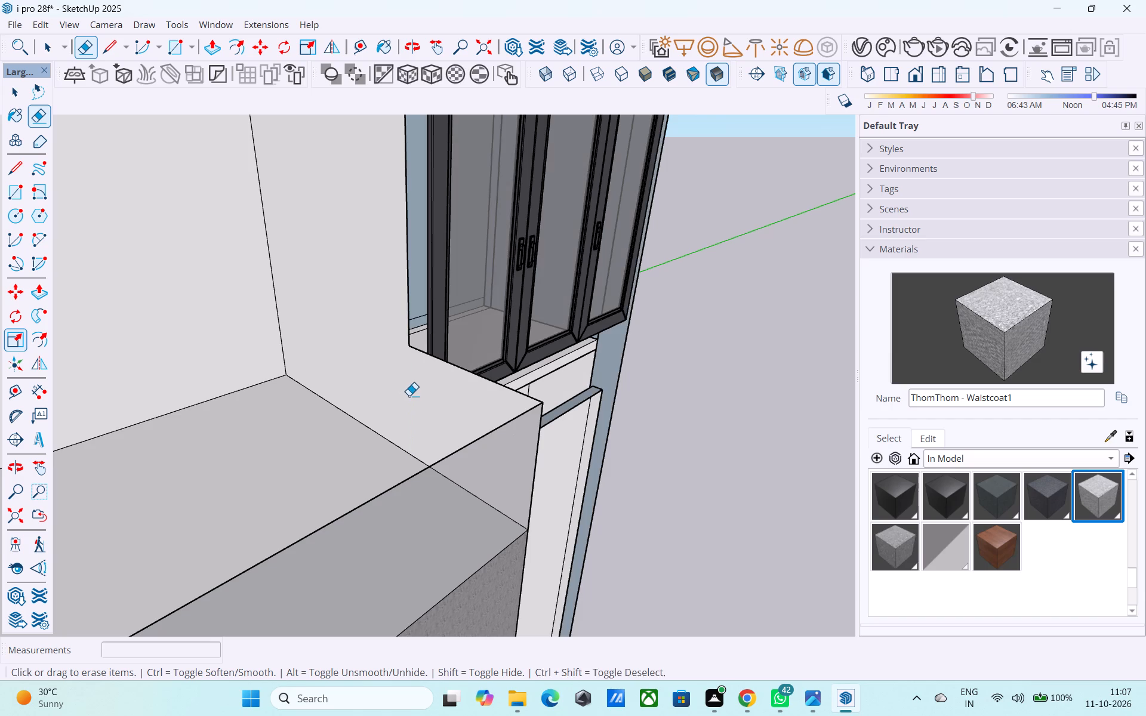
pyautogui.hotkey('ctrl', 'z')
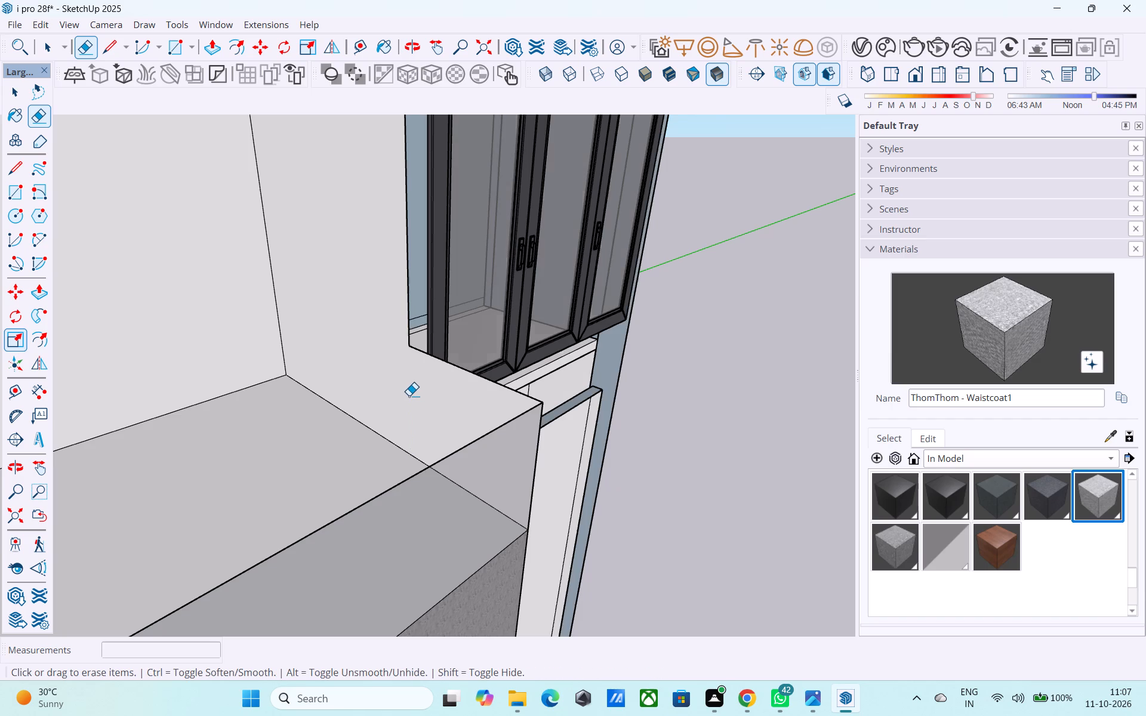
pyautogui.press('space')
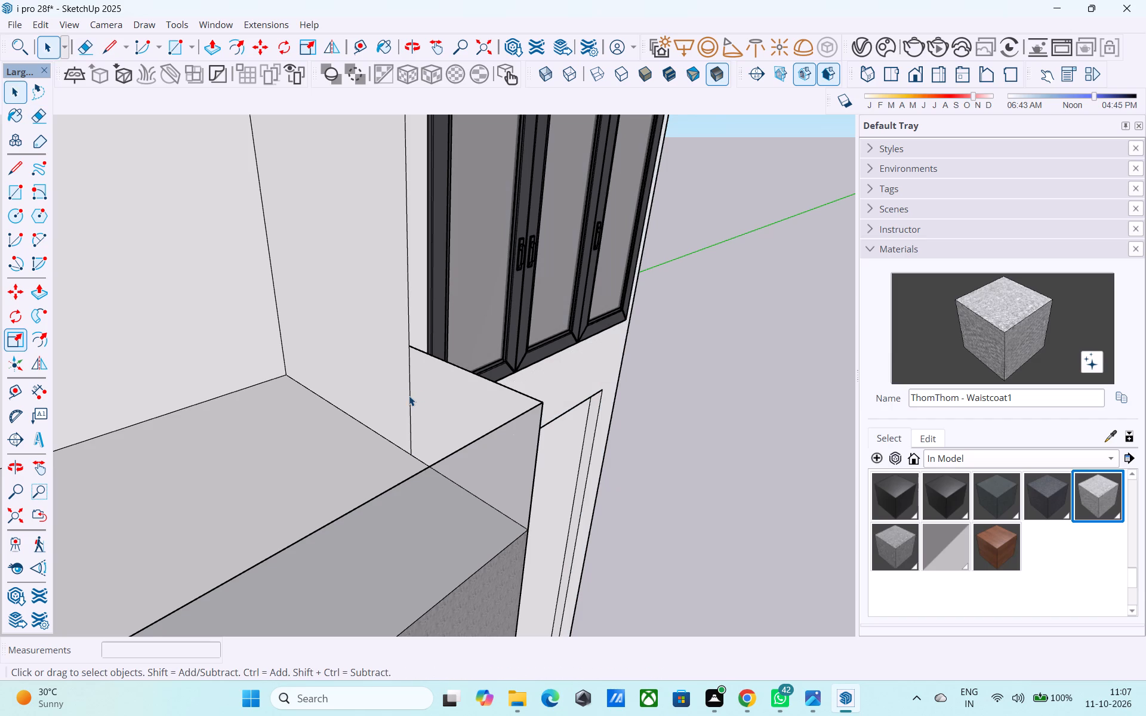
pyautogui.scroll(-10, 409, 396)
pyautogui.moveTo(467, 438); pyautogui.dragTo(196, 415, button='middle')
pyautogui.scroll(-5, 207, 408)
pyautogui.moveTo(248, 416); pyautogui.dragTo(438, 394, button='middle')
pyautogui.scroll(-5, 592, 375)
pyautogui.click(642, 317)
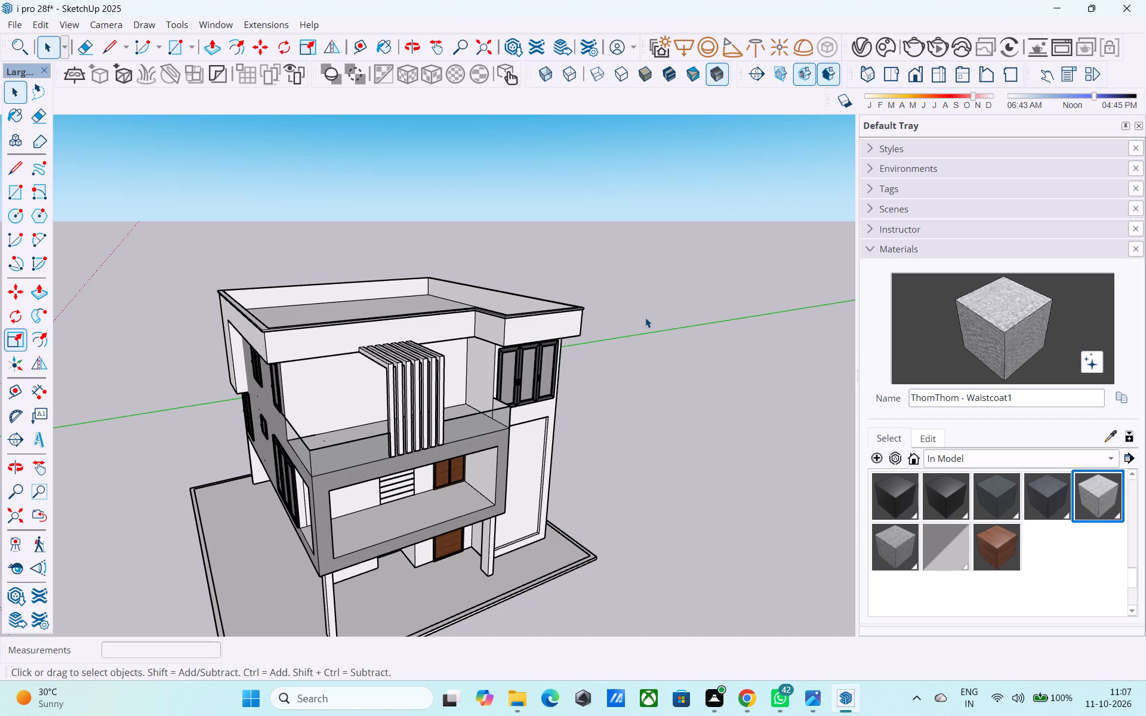
# Examine the front, side and rear facades of the house from several viewpoints.
pyautogui.moveTo(579, 400); pyautogui.dragTo(527, 308, button='middle')
pyautogui.scroll(-4, 525, 307)
pyautogui.moveTo(463, 419); pyautogui.dragTo(554, 334, button='middle')
pyautogui.scroll(2, 445, 484)
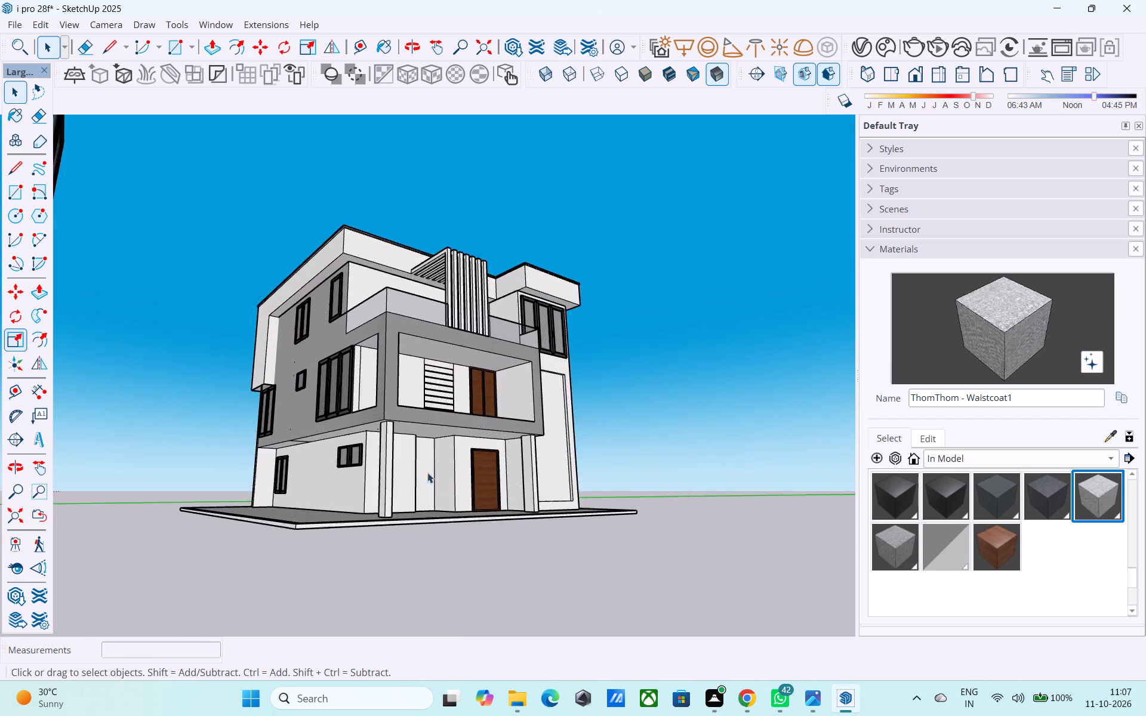
pyautogui.scroll(3, 427, 473)
pyautogui.moveTo(340, 463); pyautogui.dragTo(675, 577, button='middle')
pyautogui.scroll(-3, 647, 548)
pyautogui.moveTo(646, 548); pyautogui.dragTo(558, 546, button='middle')
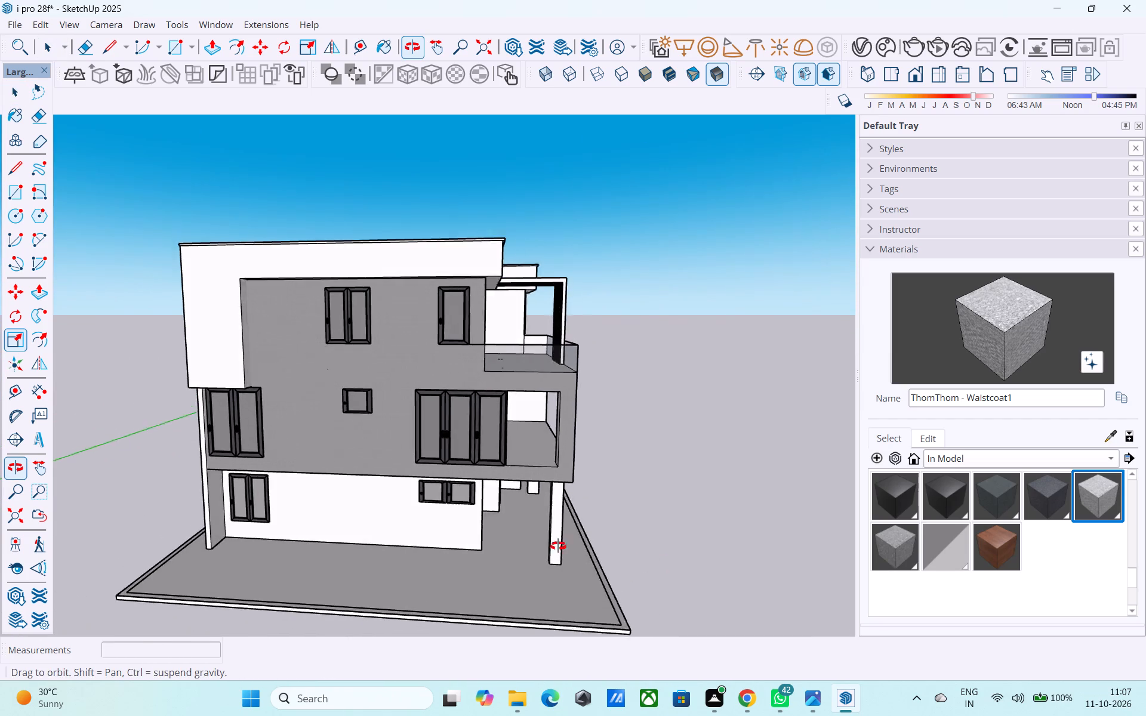
pyautogui.moveTo(558, 546); pyautogui.dragTo(681, 529, button='middle')
pyautogui.moveTo(305, 385); pyautogui.dragTo(324, 445, button='middle')
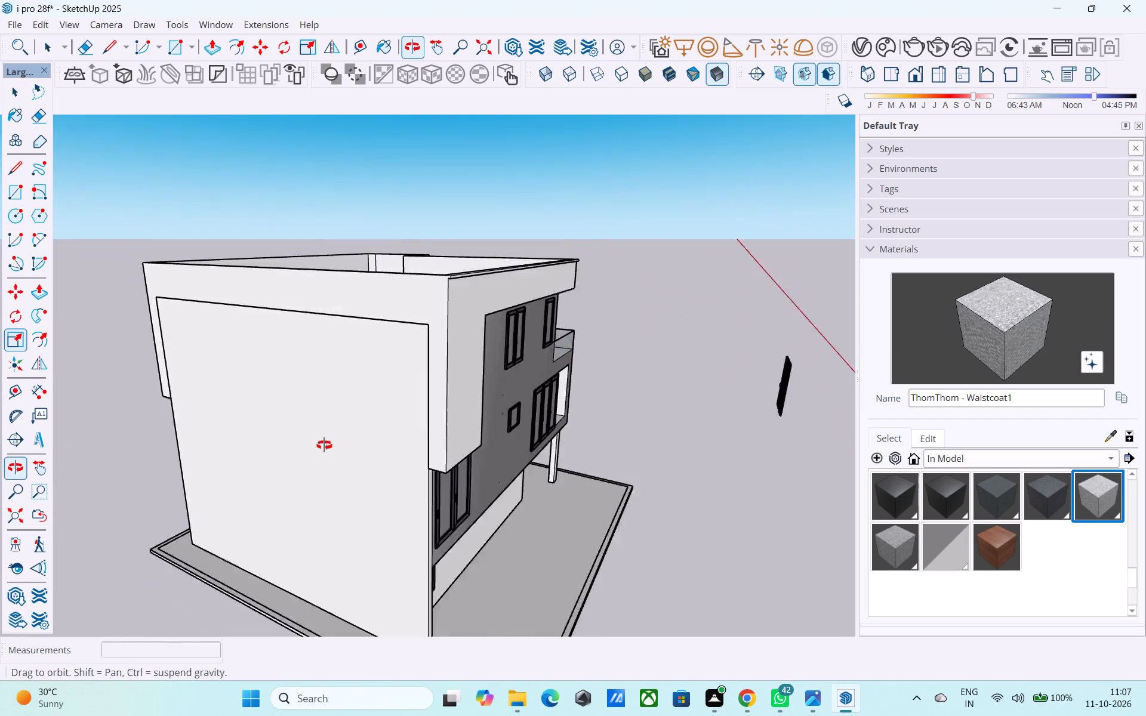
pyautogui.moveTo(324, 445); pyautogui.dragTo(138, 445, button='middle')
pyautogui.moveTo(606, 449); pyautogui.dragTo(657, 446, button='middle')
pyautogui.moveTo(411, 458); pyautogui.dragTo(501, 443, button='middle')
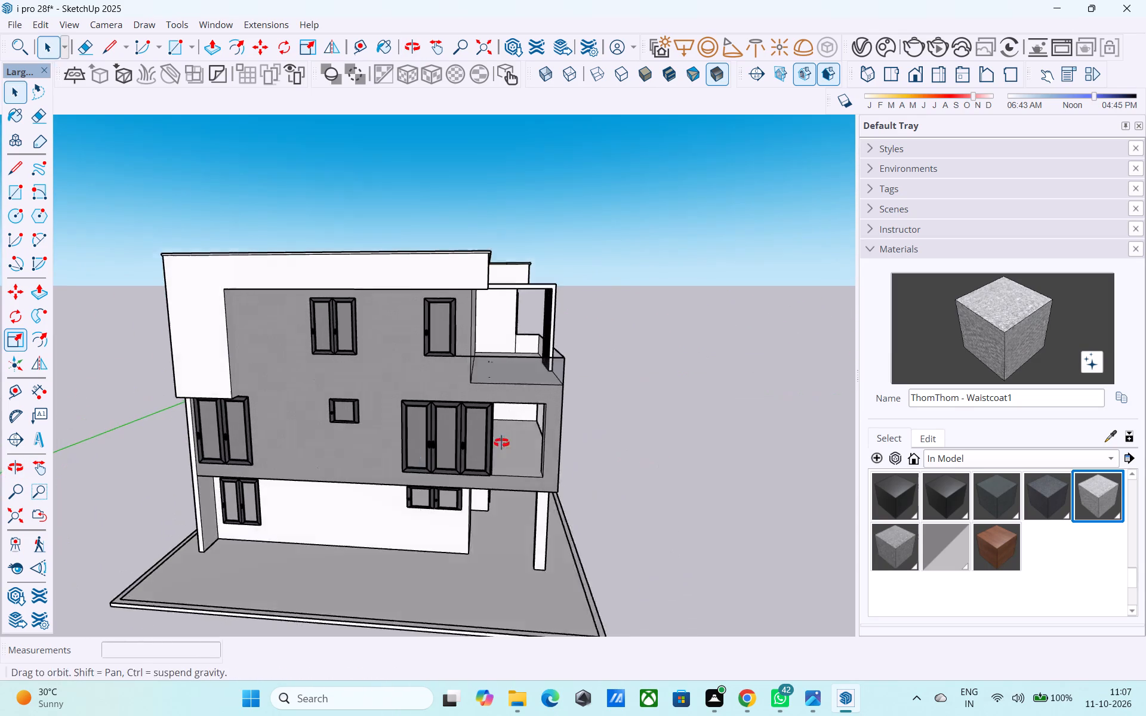
# Inside the house group, erase the short stray edge crossing the underside of the first-floor overhang on the side facade.
pyautogui.moveTo(501, 443); pyautogui.dragTo(507, 443, button='middle')
pyautogui.scroll(3, 362, 464)
pyautogui.moveTo(342, 487); pyautogui.dragTo(113, 243, button='middle')
pyautogui.scroll(2, 275, 442)
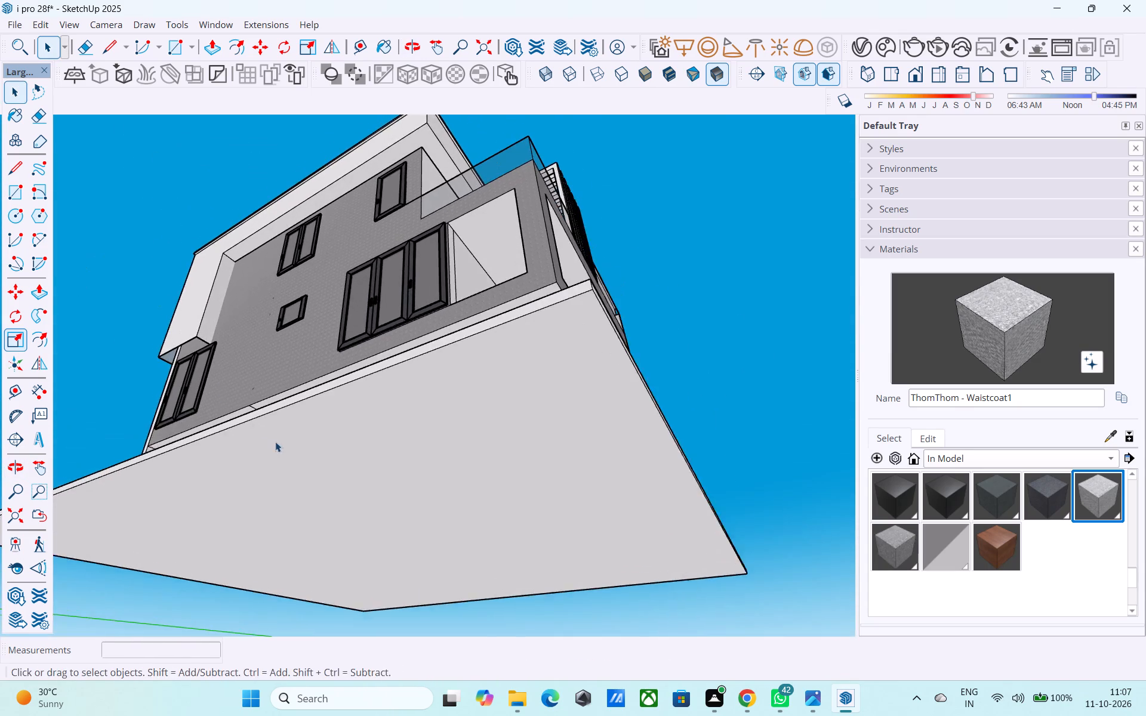
pyautogui.moveTo(262, 393); pyautogui.dragTo(291, 470, button='middle')
pyautogui.scroll(3, 291, 470)
pyautogui.doubleClick(286, 427)
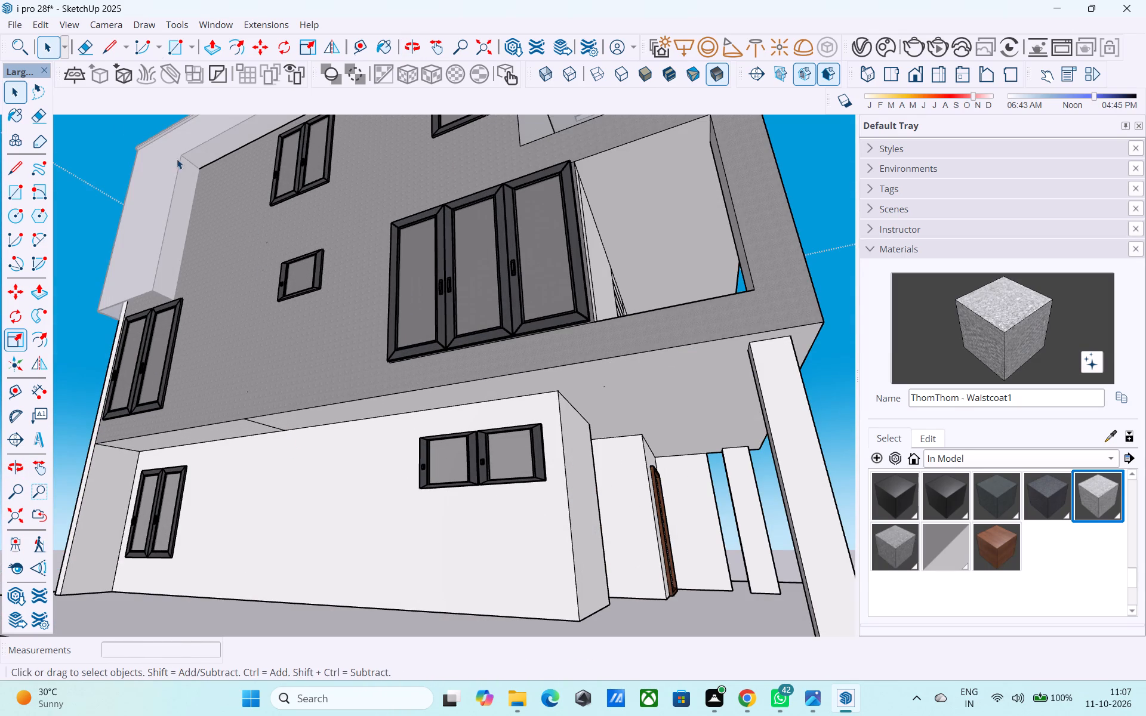
pyautogui.click(93, 54)
pyautogui.moveTo(278, 438); pyautogui.dragTo(276, 433, button='middle')
pyautogui.scroll(5, 276, 433)
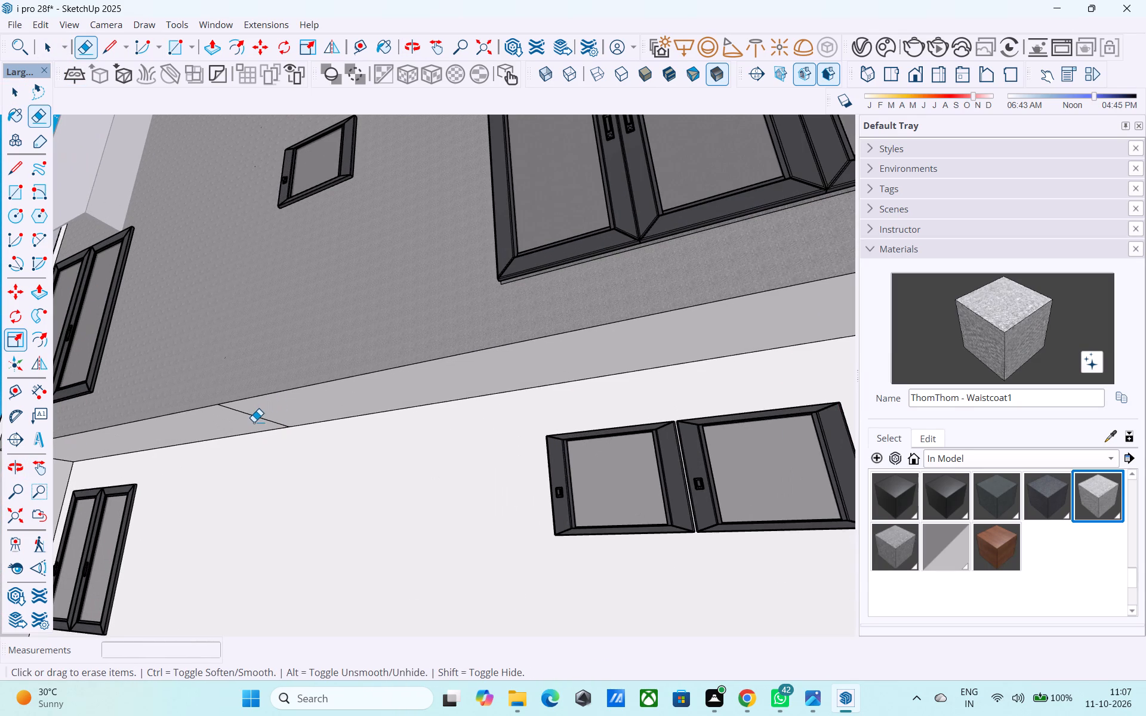
pyautogui.moveTo(254, 421); pyautogui.dragTo(269, 409)
# Try erasing the edge in the balcony's side opening next to the large three-panel window, and close the house group.
pyautogui.scroll(-8, 269, 409)
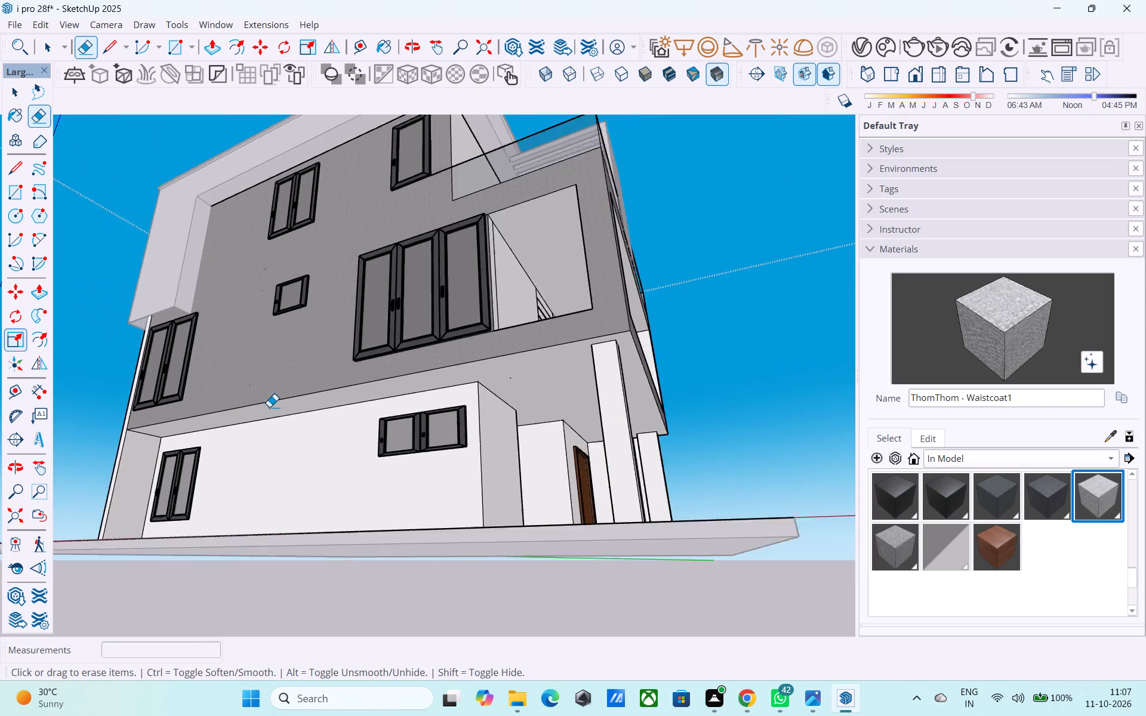
pyautogui.scroll(-2, 269, 407)
pyautogui.moveTo(399, 433); pyautogui.dragTo(266, 480, button='middle')
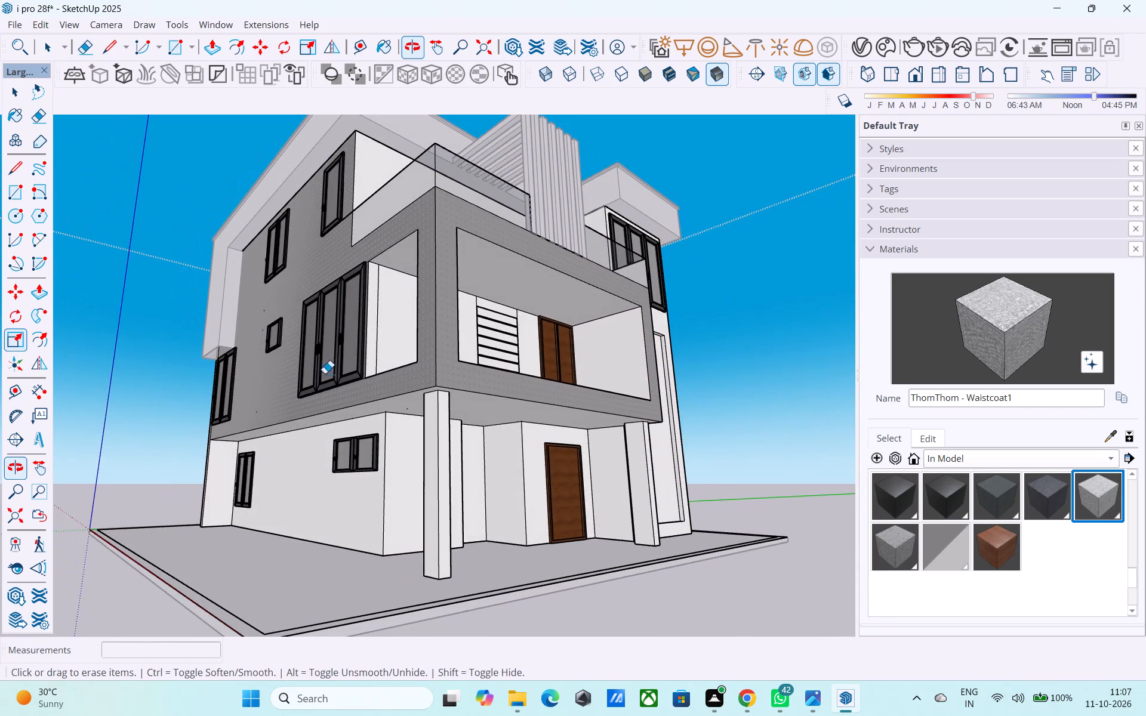
pyautogui.scroll(3, 386, 319)
pyautogui.moveTo(380, 317); pyautogui.dragTo(375, 317)
pyautogui.moveTo(381, 310); pyautogui.dragTo(362, 408, button='middle')
pyautogui.scroll(-9, 362, 408)
pyautogui.moveTo(450, 404); pyautogui.dragTo(202, 431, button='middle')
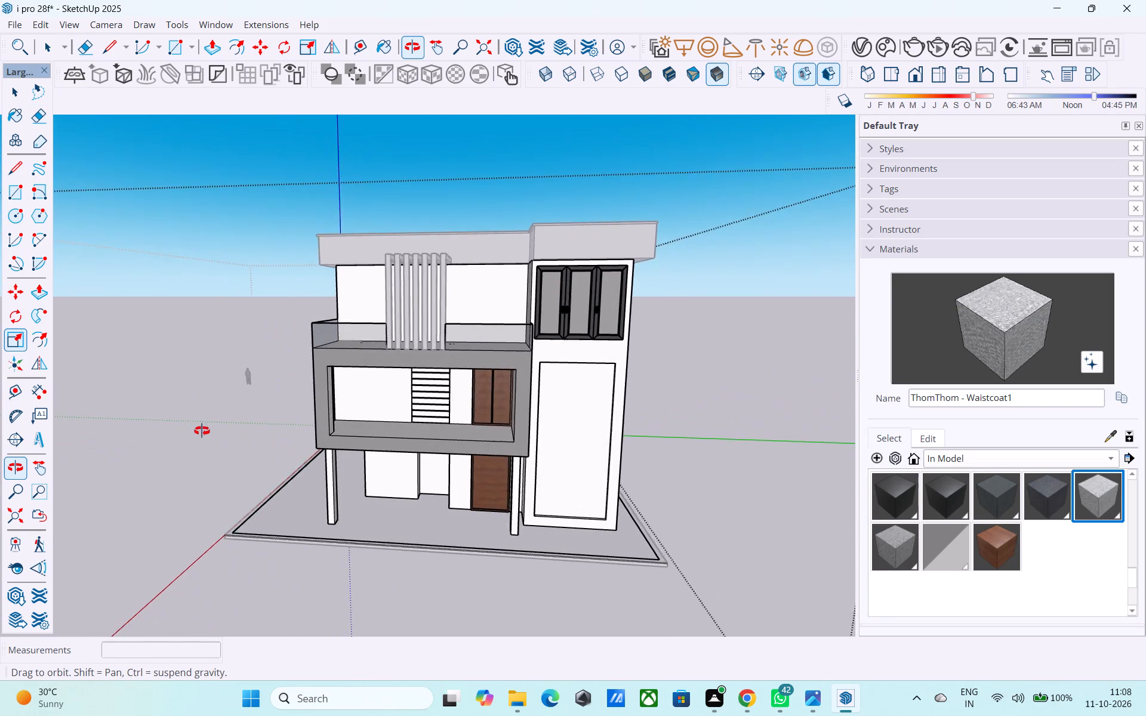
pyautogui.moveTo(202, 431); pyautogui.dragTo(28, 433, button='middle')
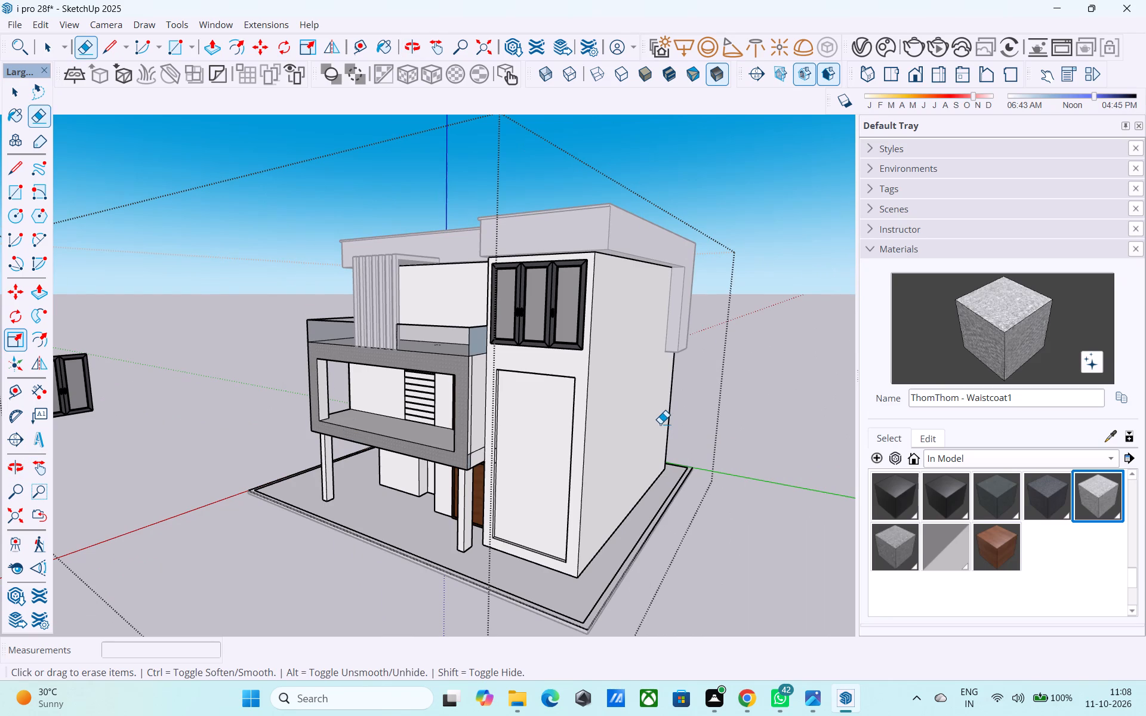
pyautogui.press('space')
pyautogui.scroll(-4, 661, 426)
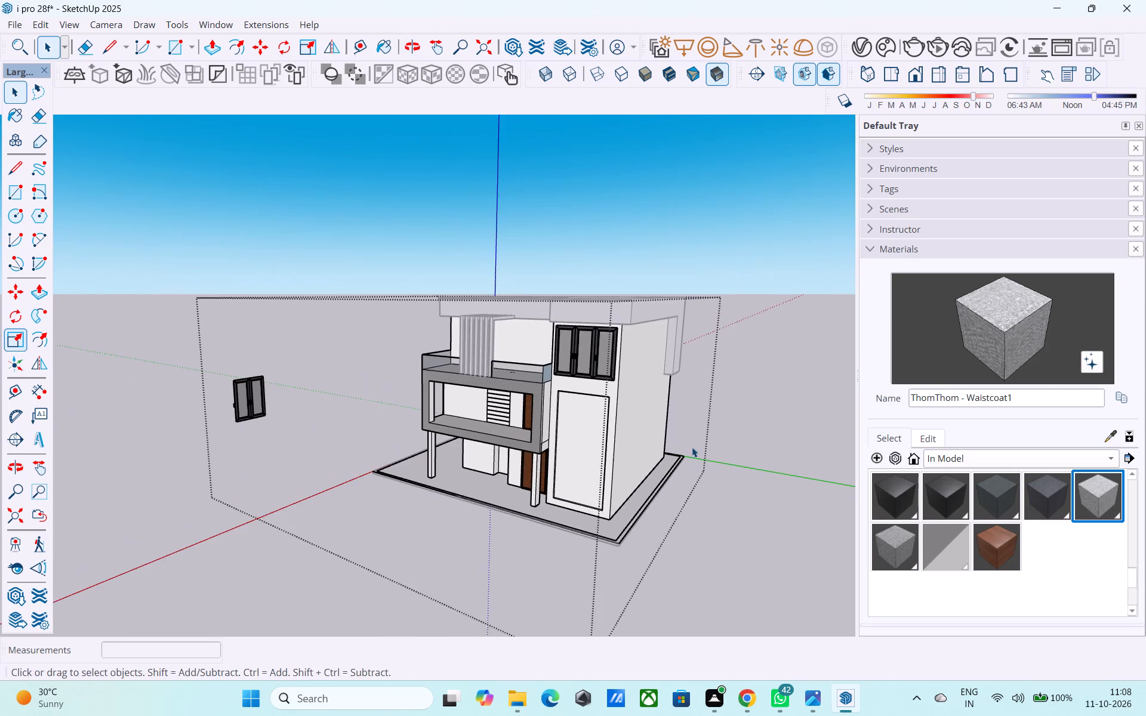
pyautogui.click(717, 461)
# Examine the front, side and roof of the house for remaining flaws, adjusting the camera's field of view.
pyautogui.moveTo(532, 498); pyautogui.dragTo(652, 550, button='middle')
pyautogui.scroll(1, 652, 550)
pyautogui.scroll(6, 557, 473)
pyautogui.scroll(-8, 554, 443)
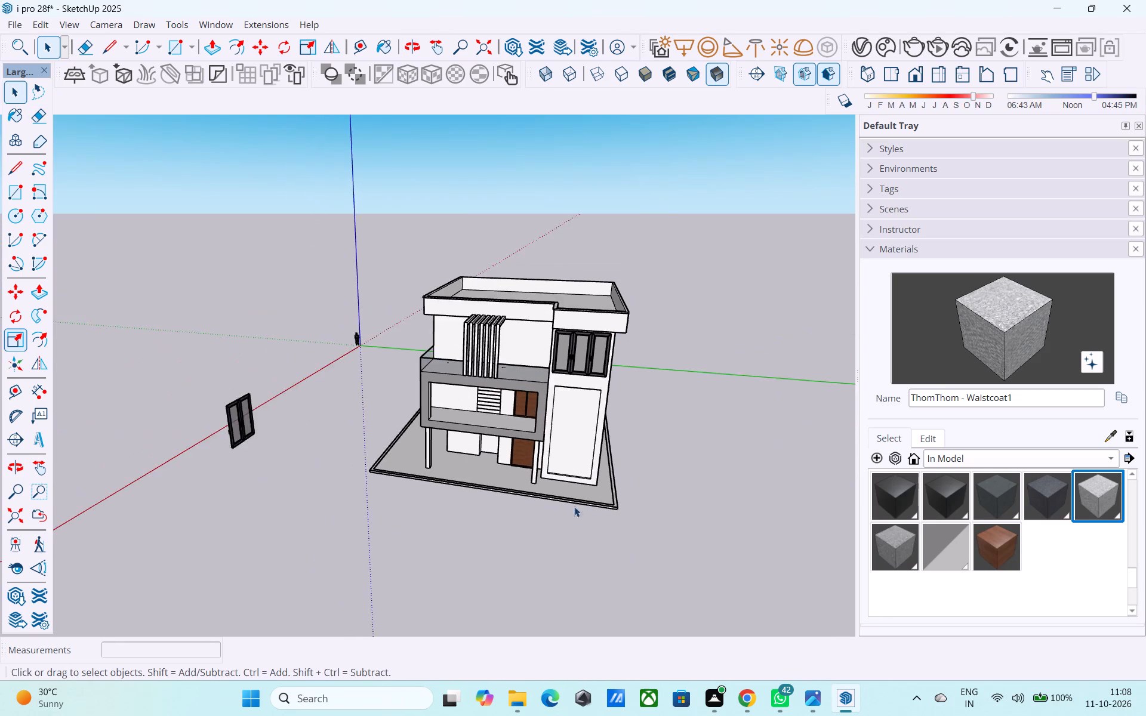
pyautogui.scroll(1, 553, 526)
pyautogui.moveTo(545, 528); pyautogui.dragTo(701, 484, button='middle')
pyautogui.scroll(1, 564, 421)
pyautogui.scroll(3, 350, 230)
pyautogui.moveTo(356, 232); pyautogui.dragTo(485, 285, button='middle')
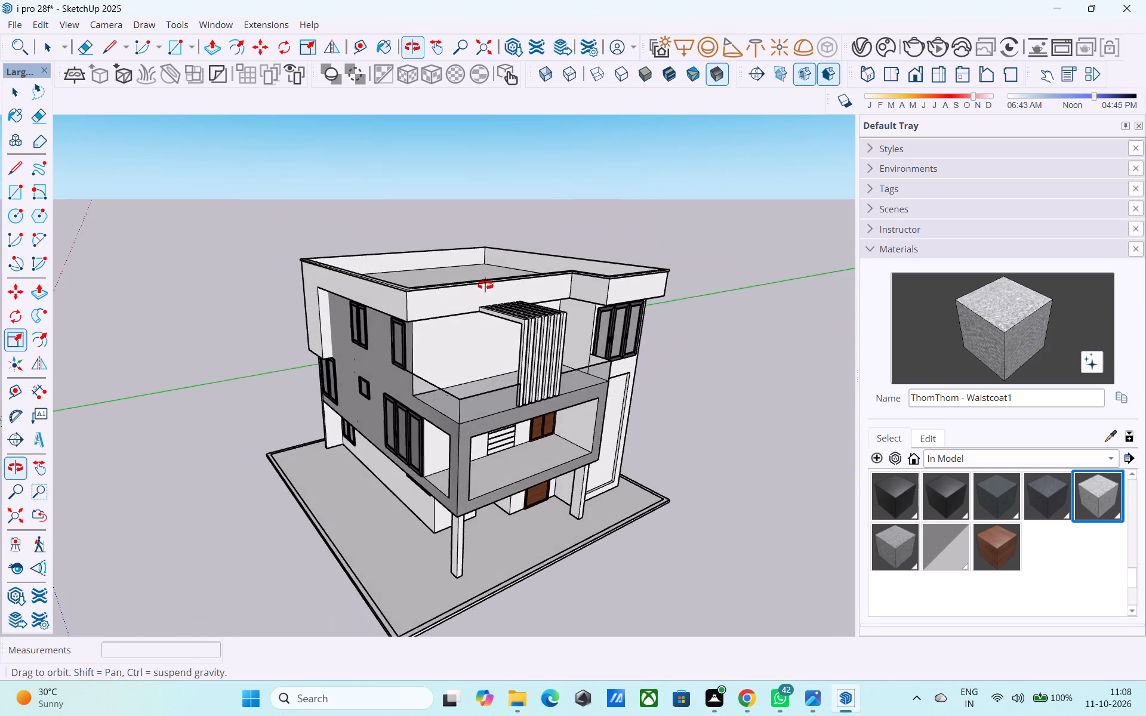
pyautogui.moveTo(485, 285); pyautogui.dragTo(538, 305, button='middle')
pyautogui.scroll(1, 538, 305)
pyautogui.scroll(-4, 535, 307)
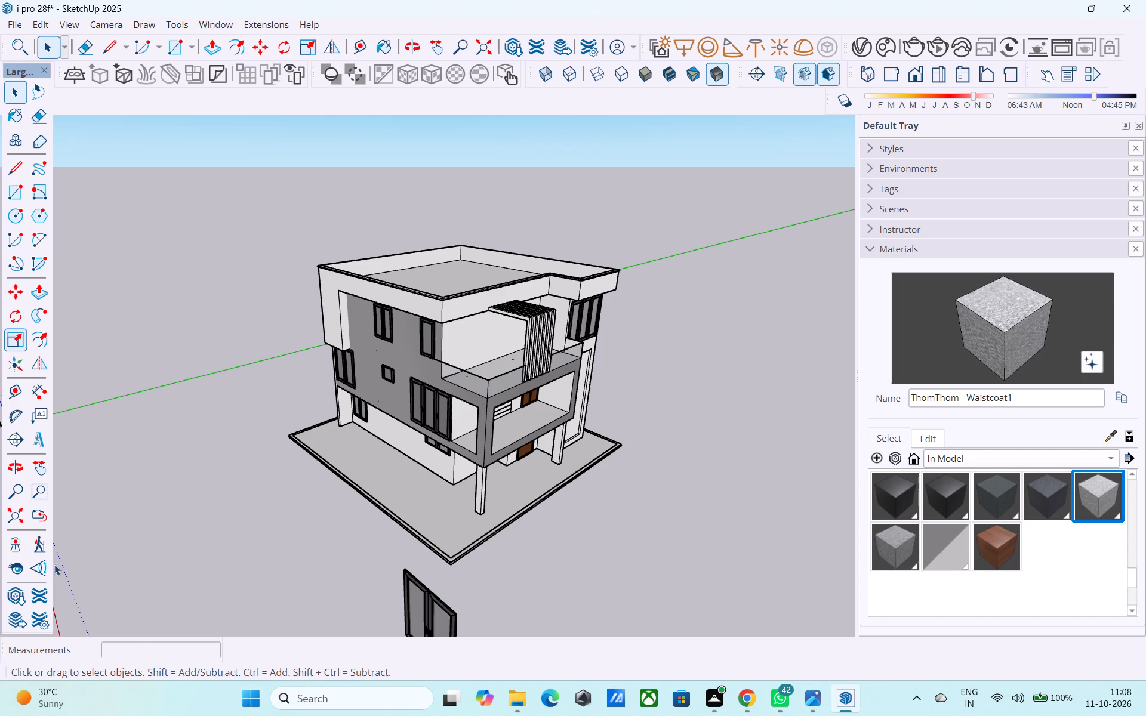
pyautogui.click(41, 568)
pyautogui.moveTo(381, 458); pyautogui.dragTo(538, 516)
pyautogui.moveTo(538, 516); pyautogui.dragTo(453, 399, button='middle')
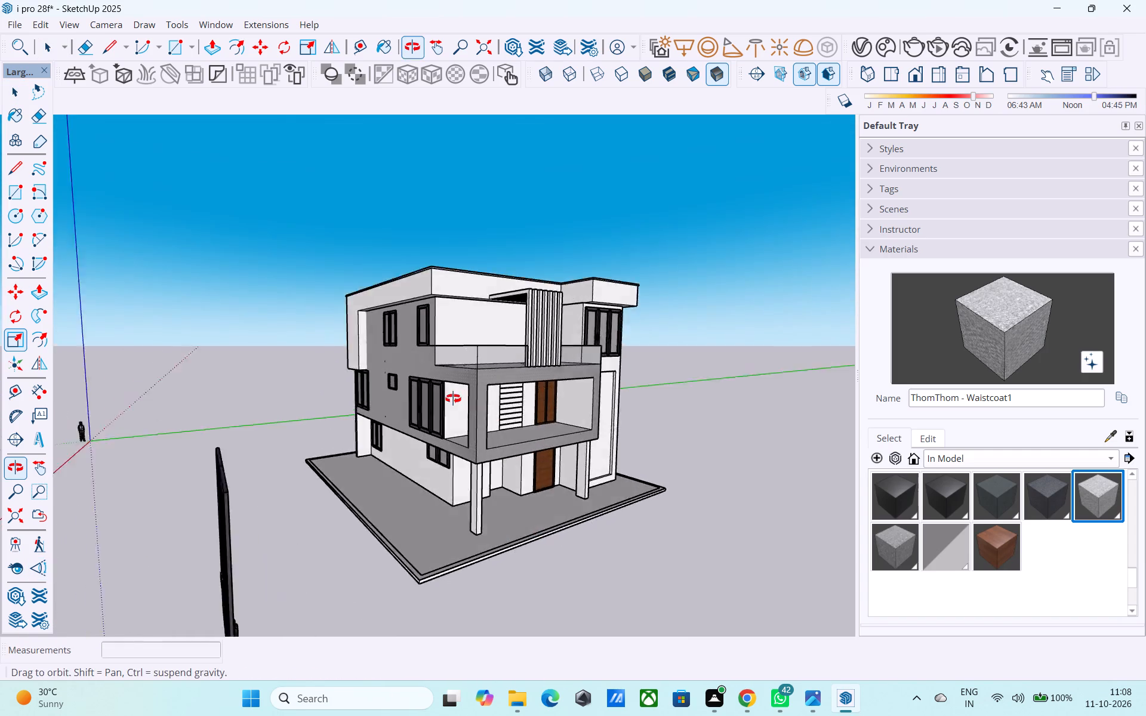
pyautogui.moveTo(453, 399); pyautogui.dragTo(436, 399, button='middle')
pyautogui.scroll(-5, 424, 387)
pyautogui.moveTo(463, 422); pyautogui.dragTo(286, 412, button='middle')
pyautogui.scroll(5, 480, 428)
pyautogui.moveTo(472, 424); pyautogui.dragTo(870, 472, button='middle')
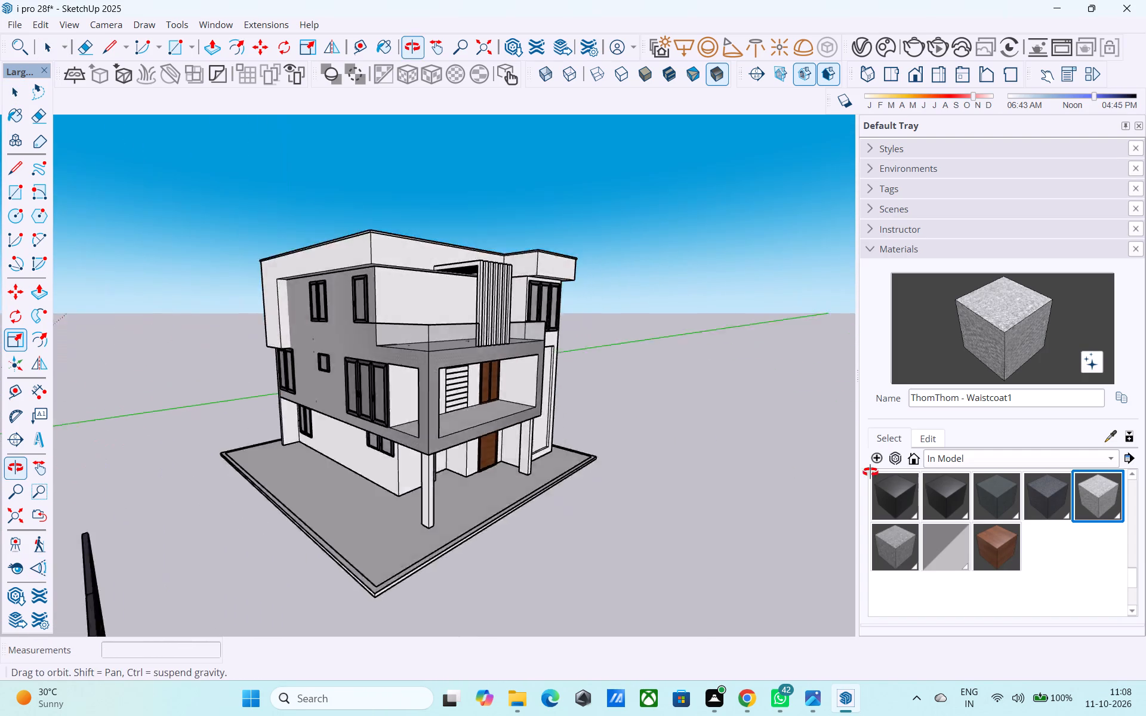
pyautogui.moveTo(870, 472); pyautogui.dragTo(879, 471, button='middle')
pyautogui.moveTo(299, 413); pyautogui.dragTo(197, 408, button='middle')
pyautogui.moveTo(470, 408); pyautogui.dragTo(127, 409, button='middle')
pyautogui.moveTo(537, 419); pyautogui.dragTo(711, 385, button='middle')
pyautogui.press('space')
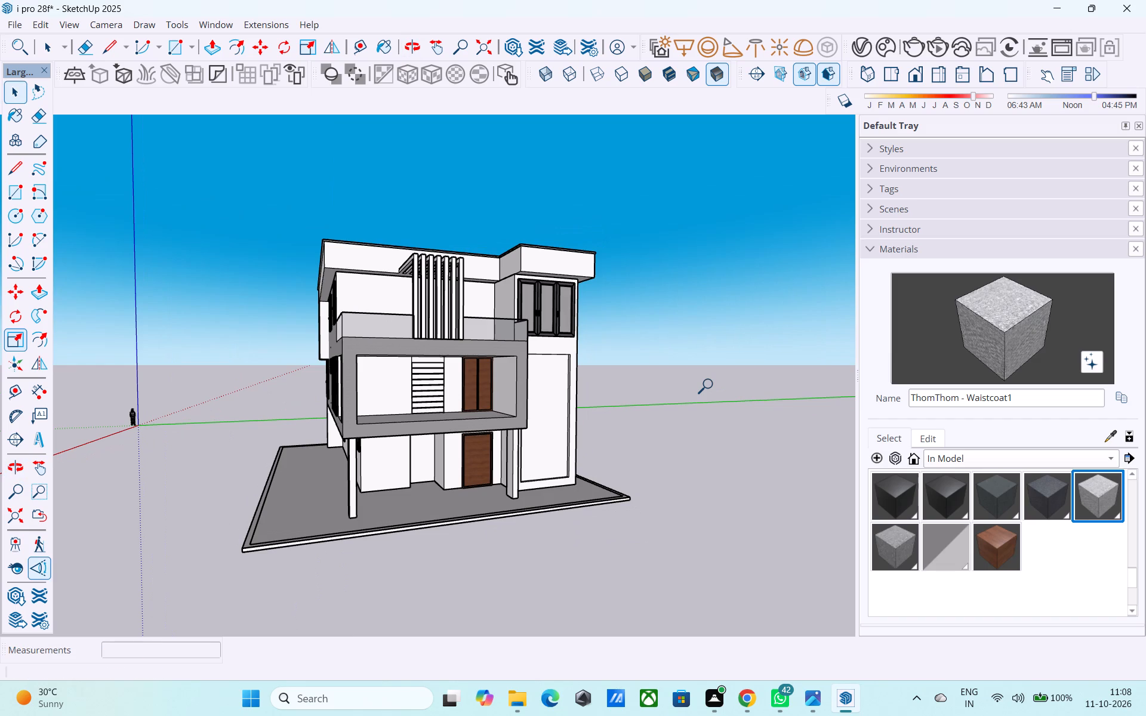
pyautogui.press('space')
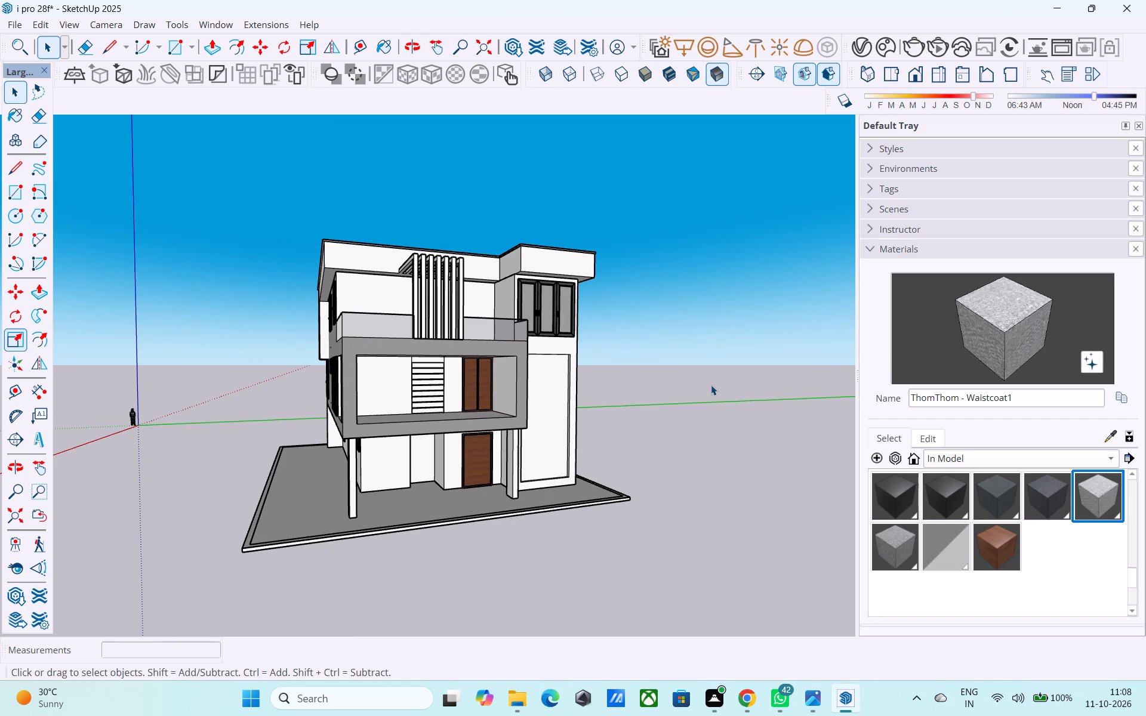
pyautogui.scroll(6, 575, 314)
pyautogui.moveTo(551, 394); pyautogui.dragTo(356, 449, button='middle')
pyautogui.moveTo(339, 442); pyautogui.dragTo(495, 484, button='middle')
pyautogui.scroll(-5, 500, 480)
# Try erasing the small stray marks on the upper balcony floor with the house group closed.
pyautogui.moveTo(380, 484); pyautogui.dragTo(765, 456, button='middle')
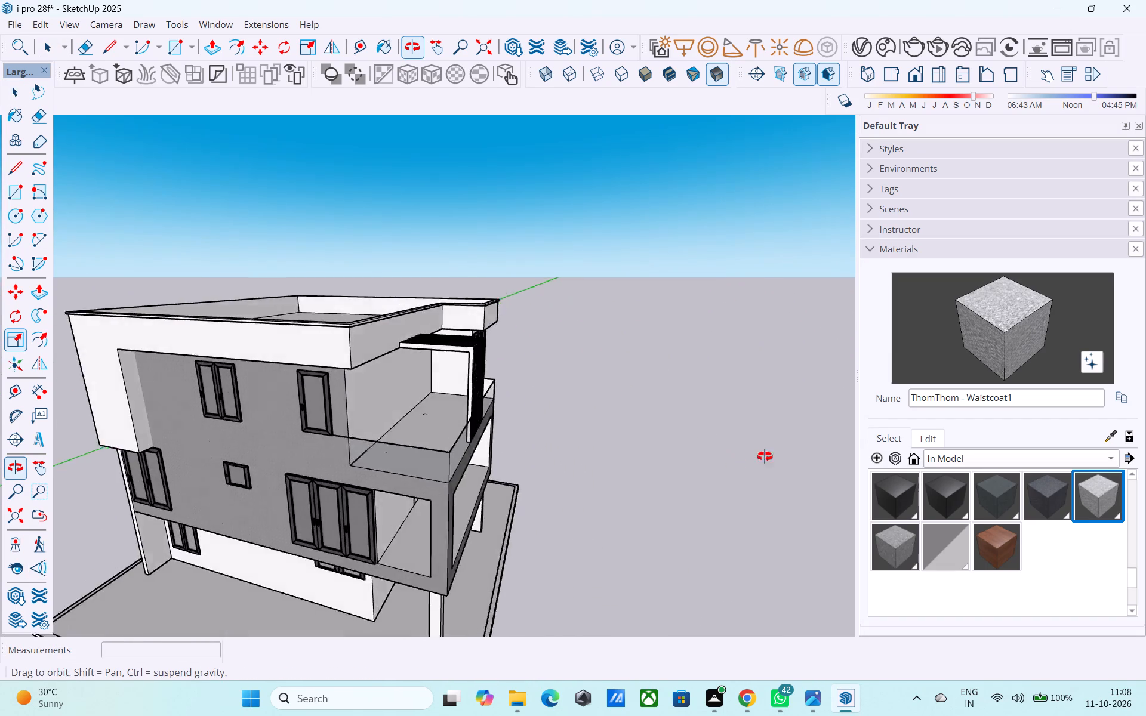
pyautogui.moveTo(765, 456); pyautogui.dragTo(726, 547, button='middle')
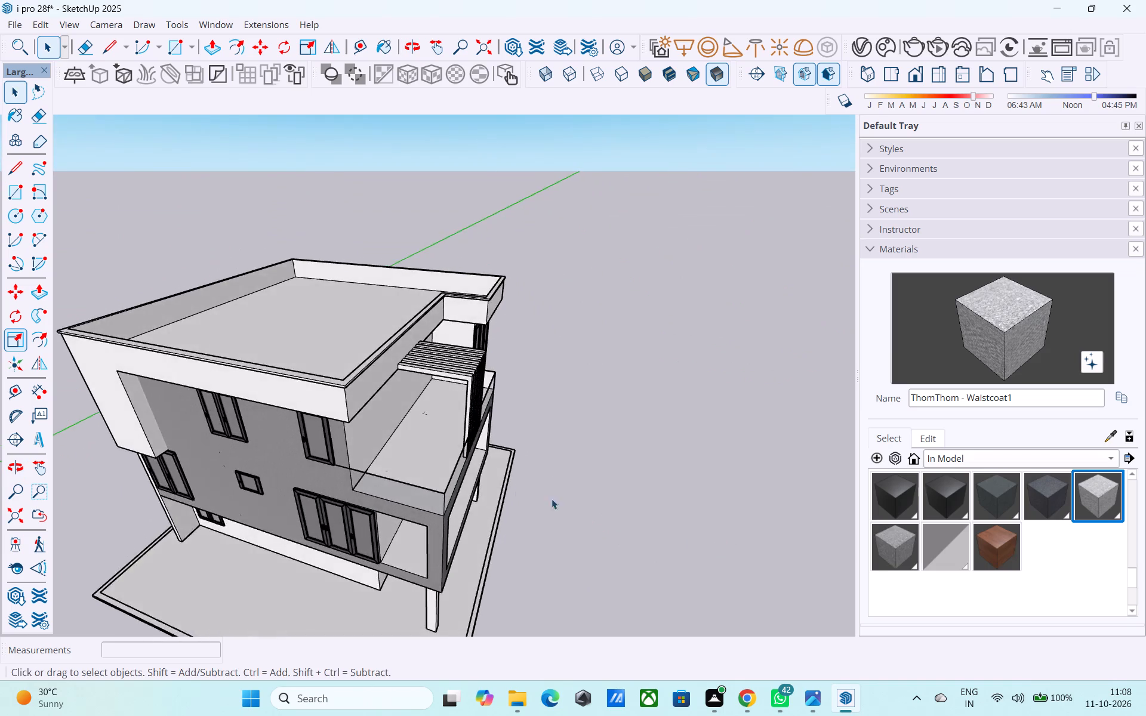
pyautogui.scroll(8, 515, 485)
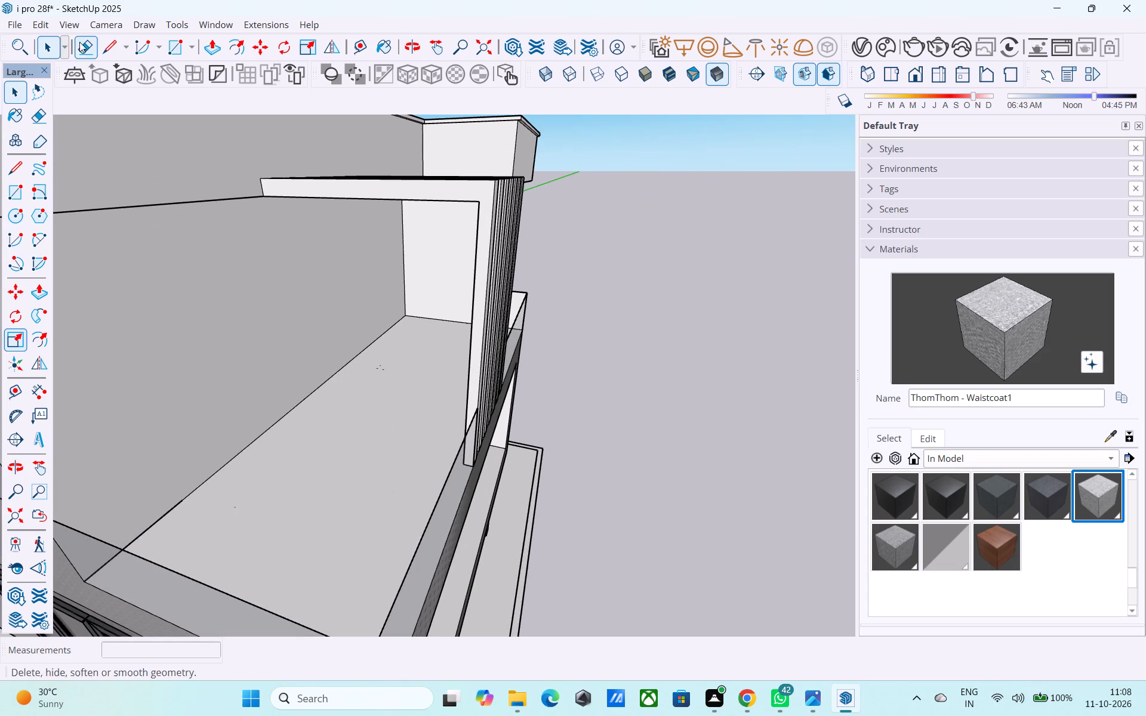
pyautogui.click(78, 42)
pyautogui.click(386, 371)
pyautogui.click(383, 371)
pyautogui.click(378, 365)
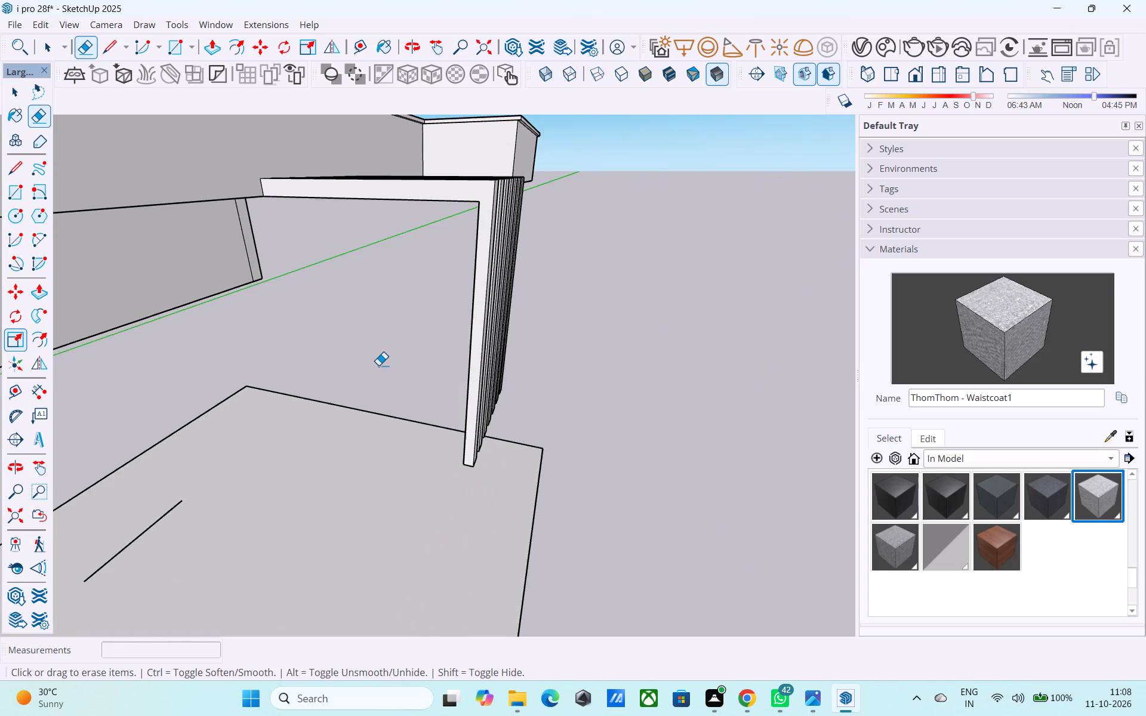
# Undo the last erasure to bring back the house's walls, windows and balconies, dismissing the purge prompt raised on saving.
pyautogui.scroll(-10, 382, 355)
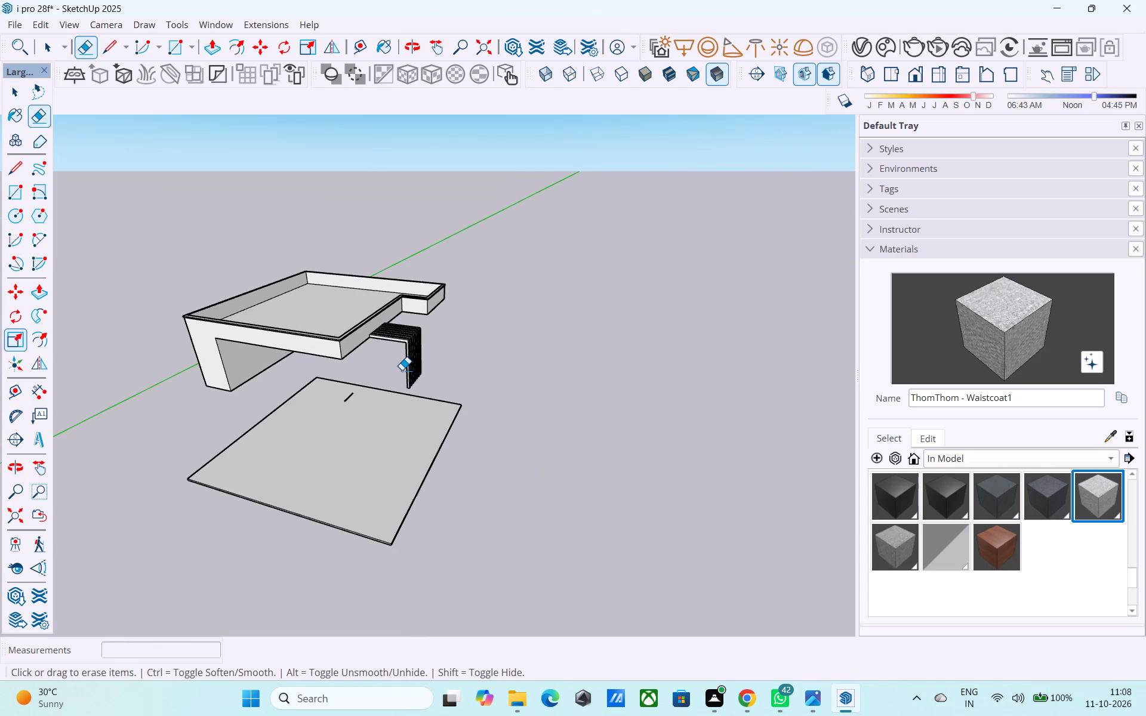
pyautogui.hotkey('ctrl', 's')
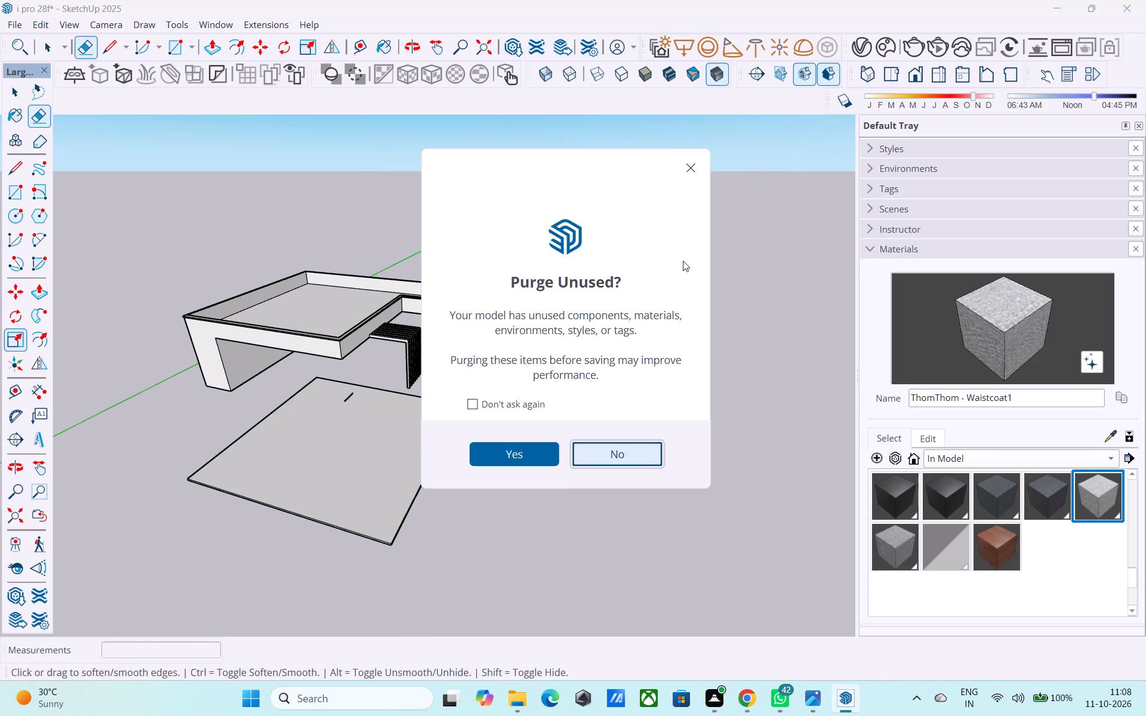
pyautogui.click(685, 167)
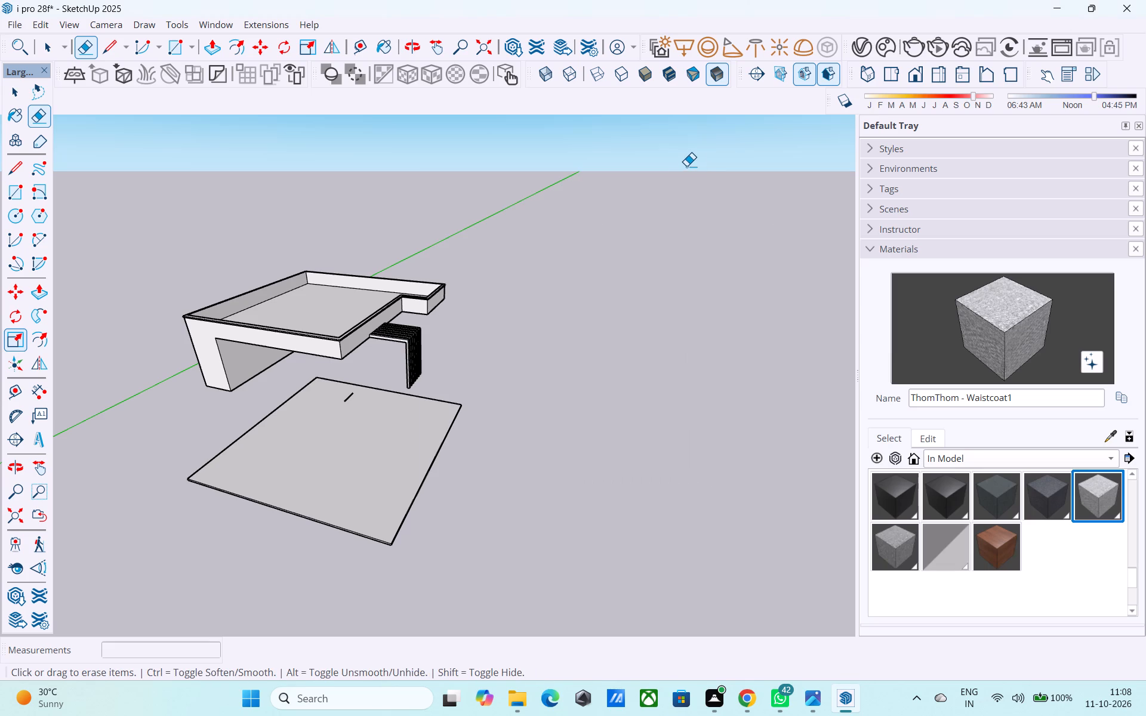
pyautogui.hotkey('ctrl', 'z')
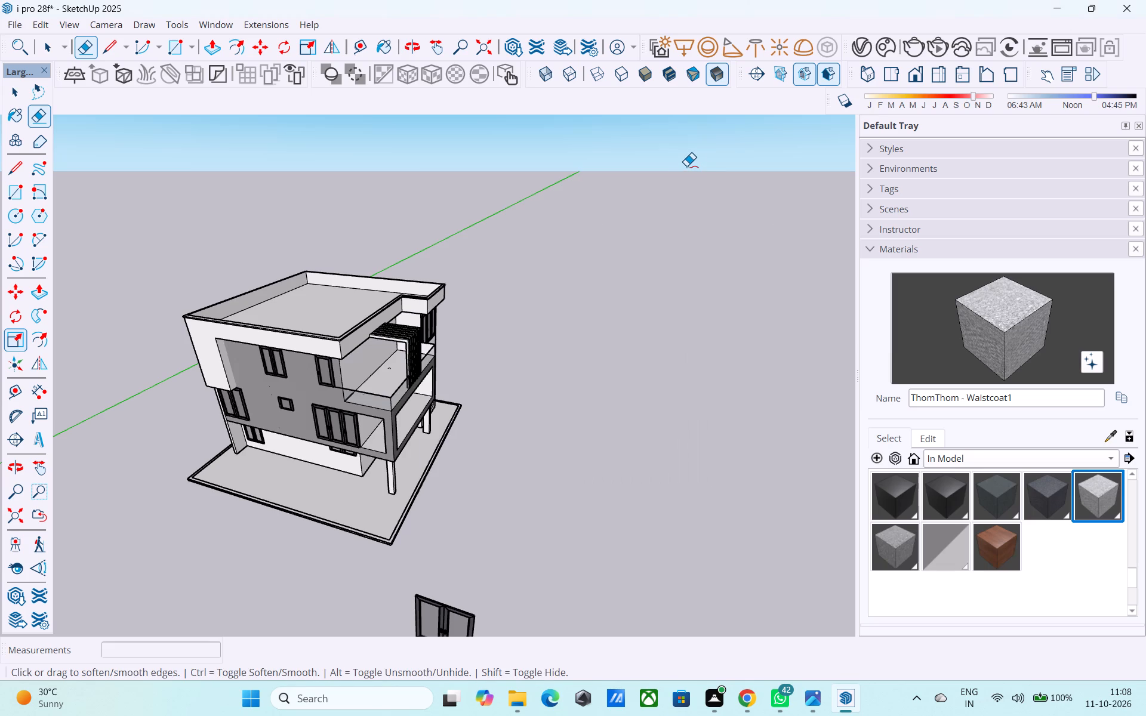
pyautogui.press('space')
# Draw a line on the side facade along the white frame's inner edge, from its lower corner up to the roof band.
pyautogui.moveTo(582, 339); pyautogui.dragTo(283, 332, button='middle')
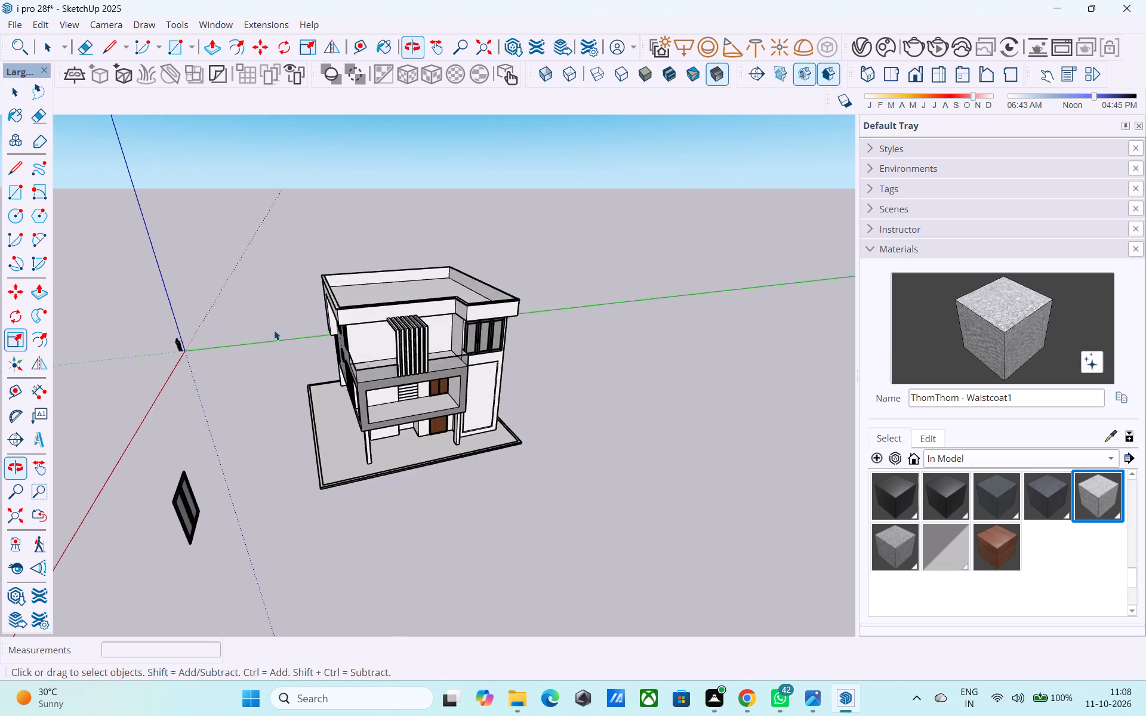
pyautogui.scroll(-4, 270, 325)
pyautogui.moveTo(270, 326); pyautogui.dragTo(350, 213, button='middle')
pyautogui.scroll(4, 345, 316)
pyautogui.scroll(-5, 319, 350)
pyautogui.moveTo(408, 362); pyautogui.dragTo(351, 375, button='middle')
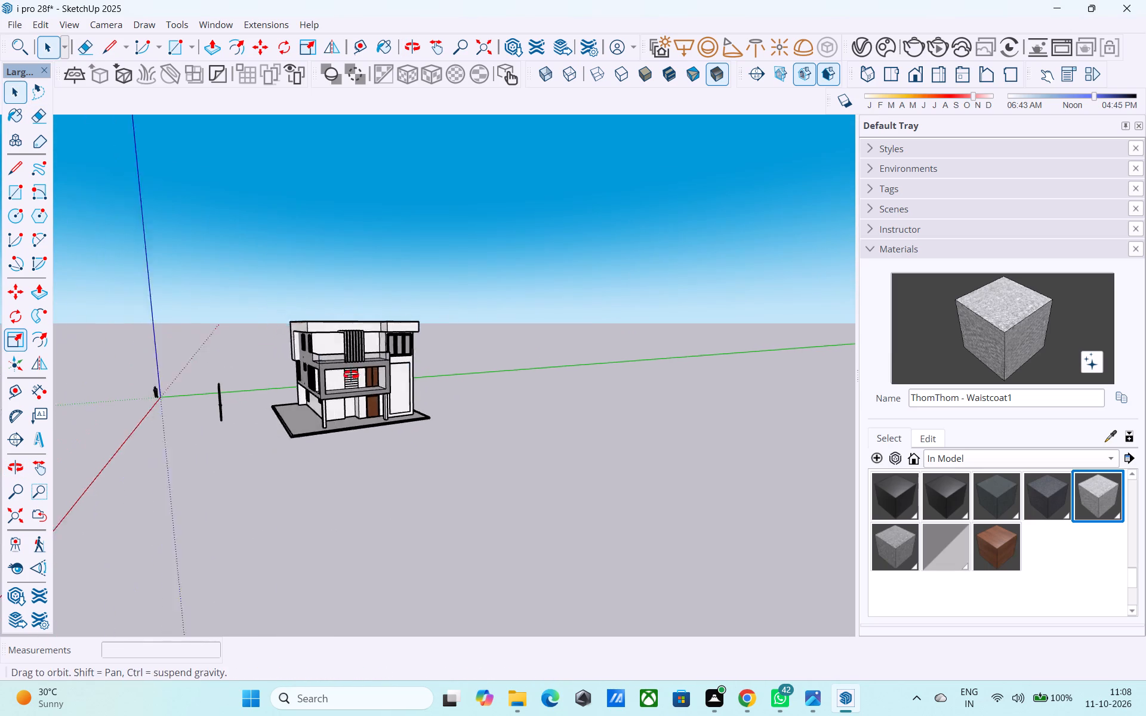
pyautogui.moveTo(351, 375); pyautogui.dragTo(328, 378, button='middle')
pyautogui.scroll(8, 326, 378)
pyautogui.moveTo(303, 360); pyautogui.dragTo(331, 353, button='middle')
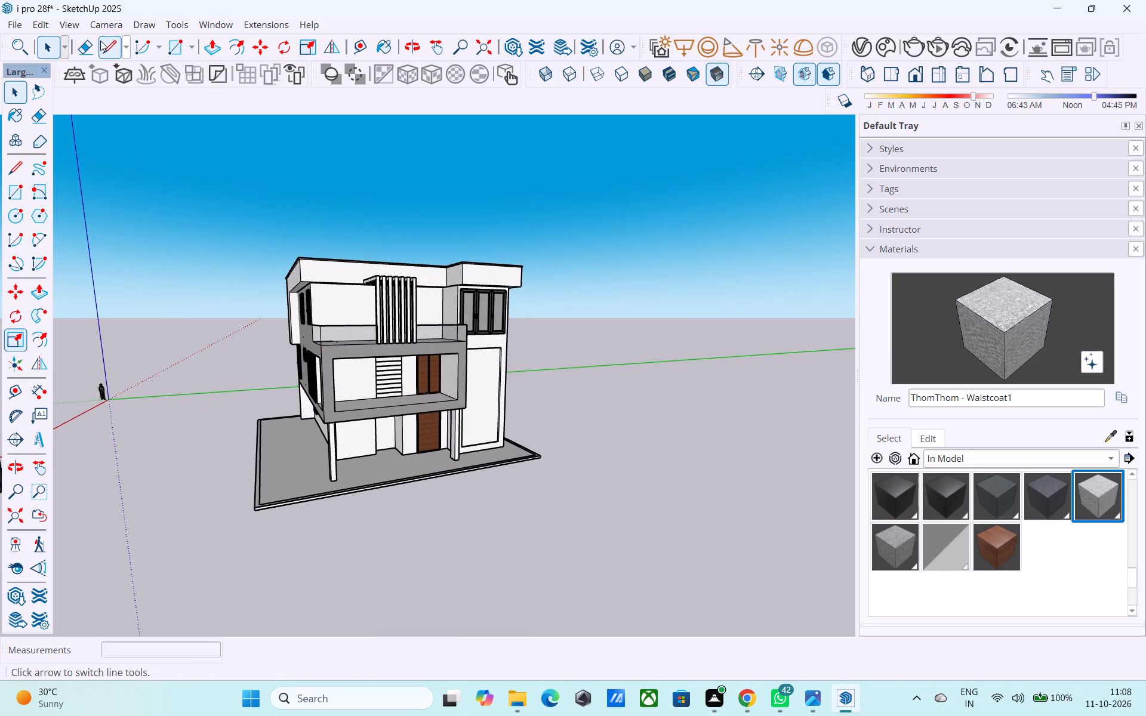
pyautogui.click(100, 41)
pyautogui.moveTo(288, 301); pyautogui.dragTo(347, 335, button='middle')
pyautogui.scroll(7, 329, 346)
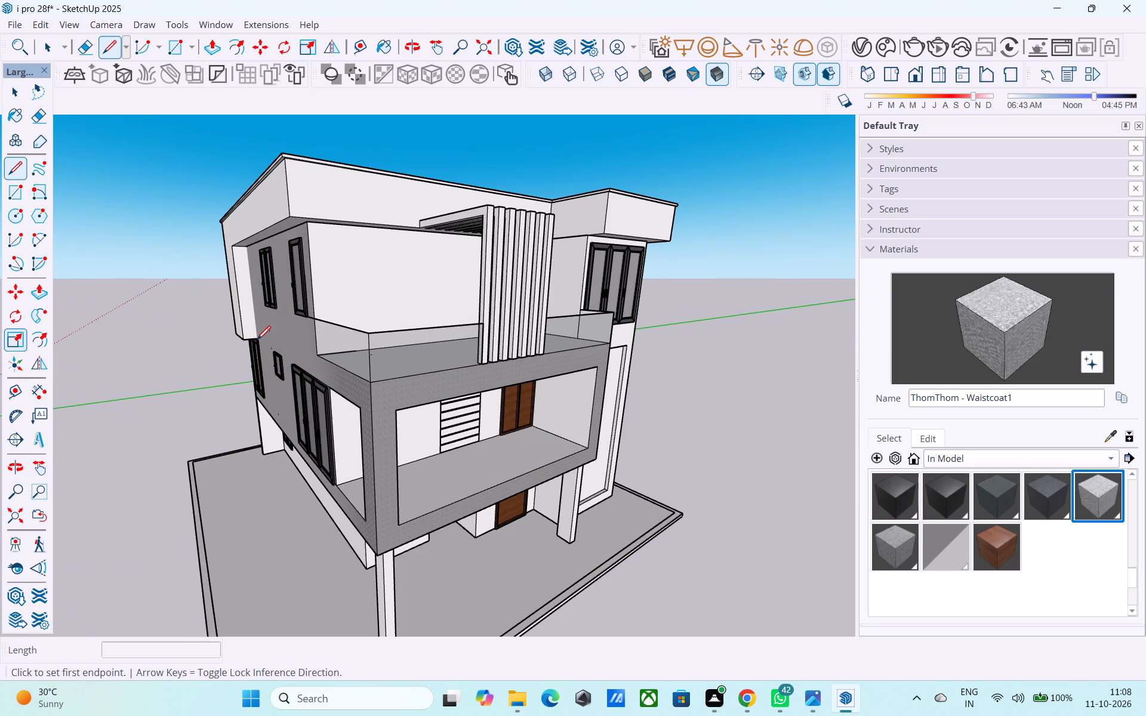
pyautogui.click(257, 339)
pyautogui.click(246, 249)
pyautogui.scroll(-1, 246, 248)
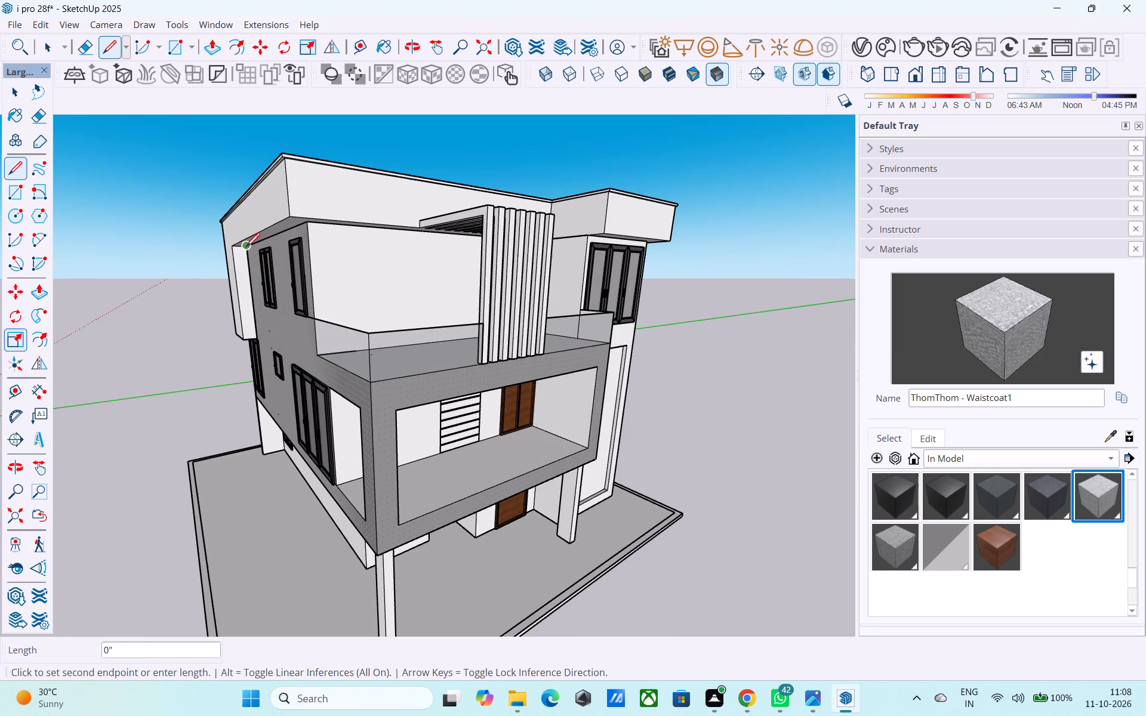
pyautogui.scroll(-9, 246, 248)
pyautogui.press('space')
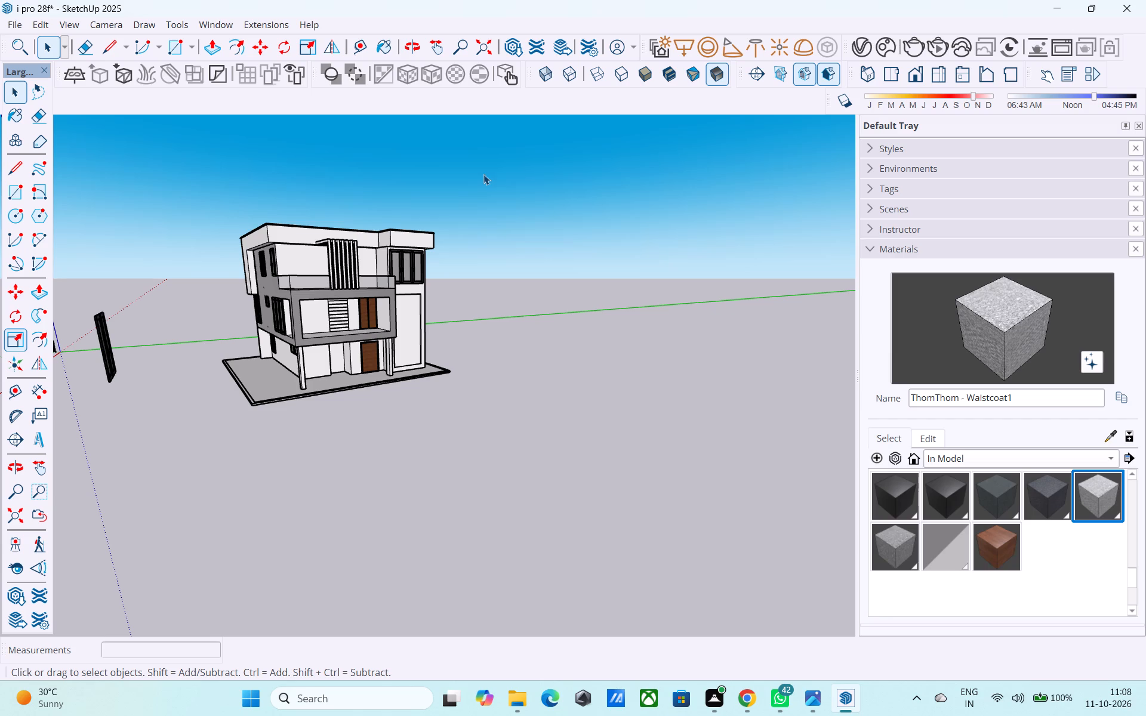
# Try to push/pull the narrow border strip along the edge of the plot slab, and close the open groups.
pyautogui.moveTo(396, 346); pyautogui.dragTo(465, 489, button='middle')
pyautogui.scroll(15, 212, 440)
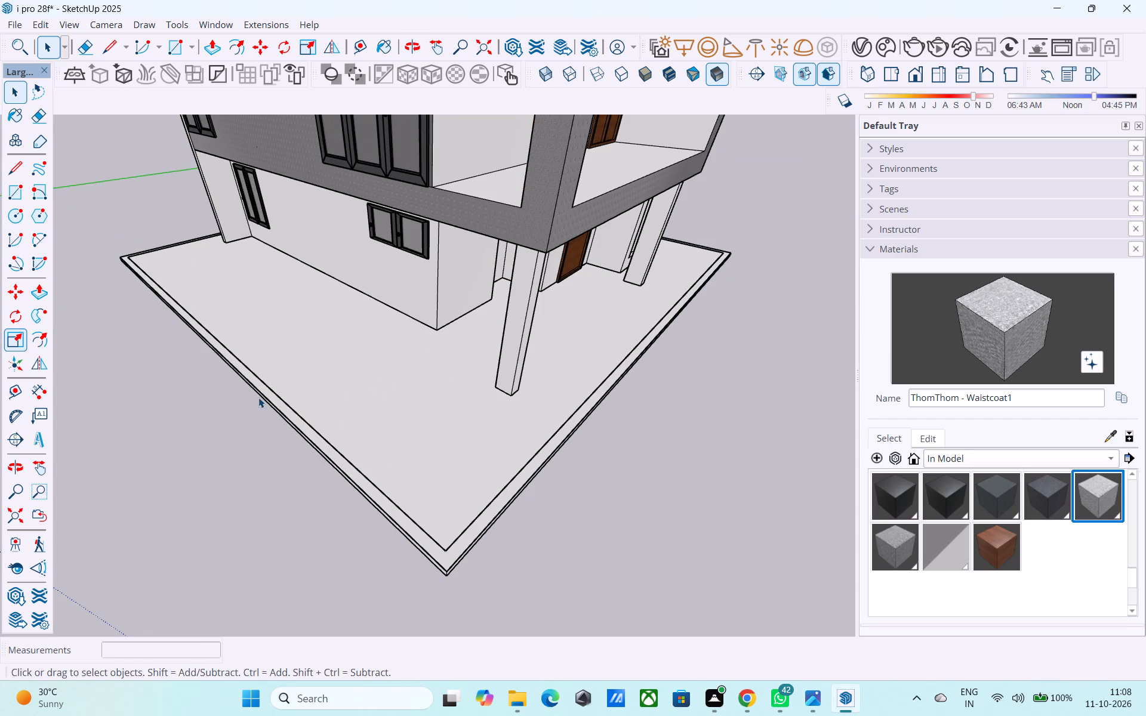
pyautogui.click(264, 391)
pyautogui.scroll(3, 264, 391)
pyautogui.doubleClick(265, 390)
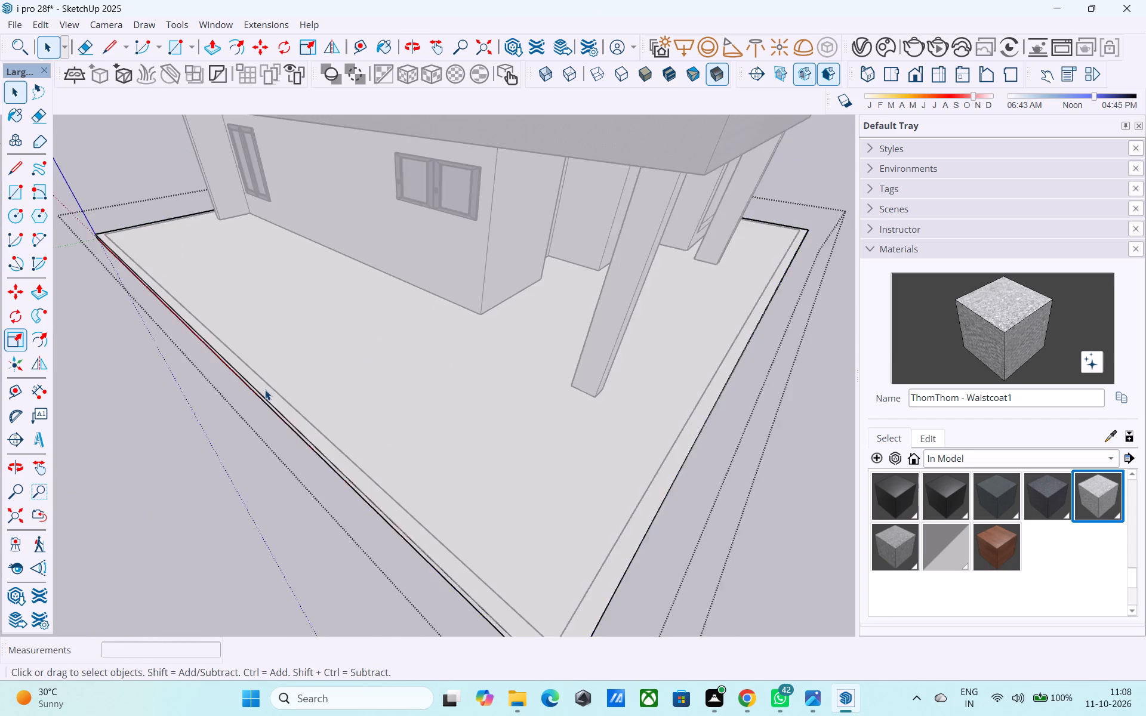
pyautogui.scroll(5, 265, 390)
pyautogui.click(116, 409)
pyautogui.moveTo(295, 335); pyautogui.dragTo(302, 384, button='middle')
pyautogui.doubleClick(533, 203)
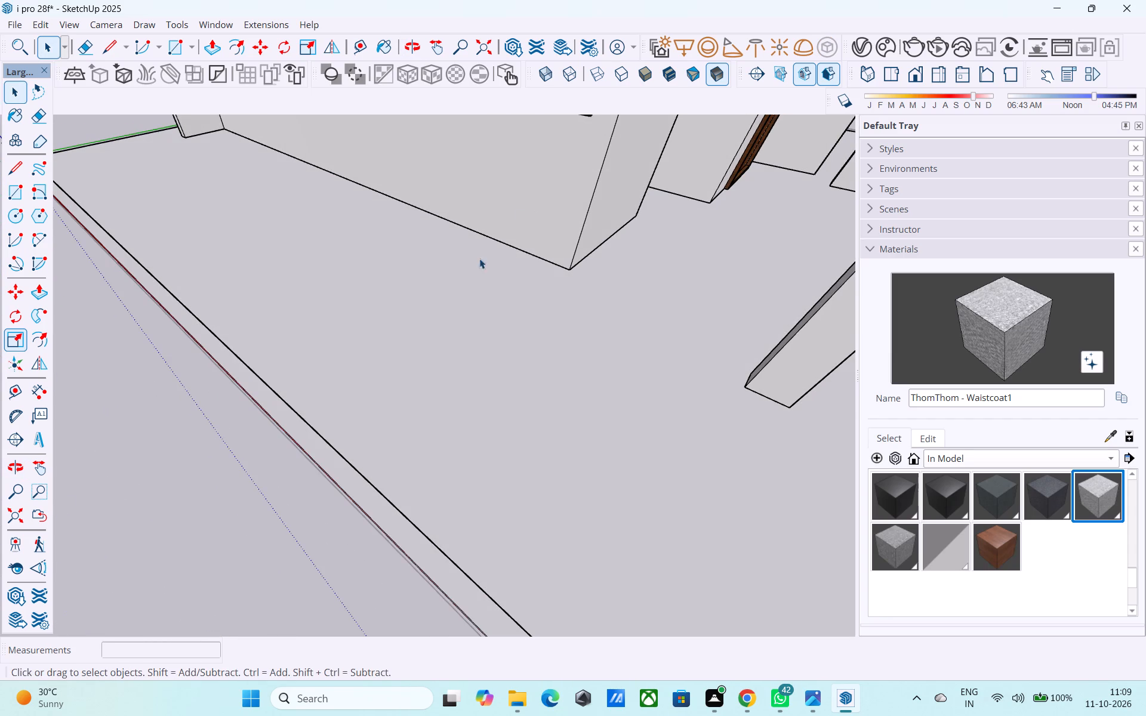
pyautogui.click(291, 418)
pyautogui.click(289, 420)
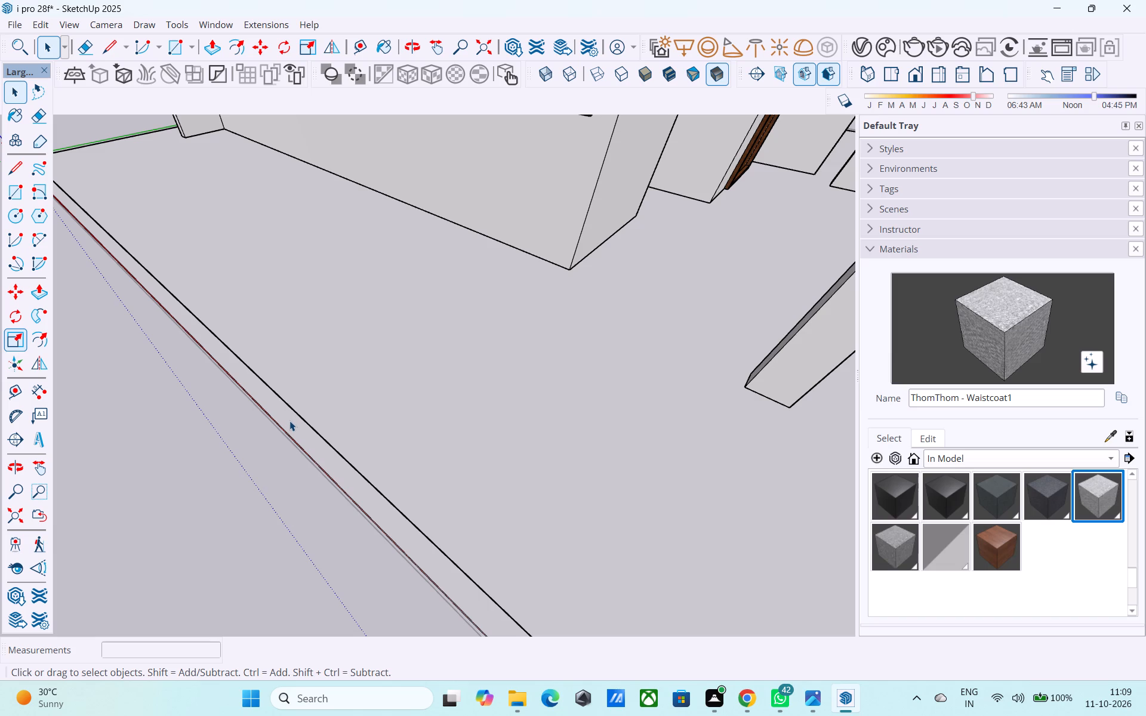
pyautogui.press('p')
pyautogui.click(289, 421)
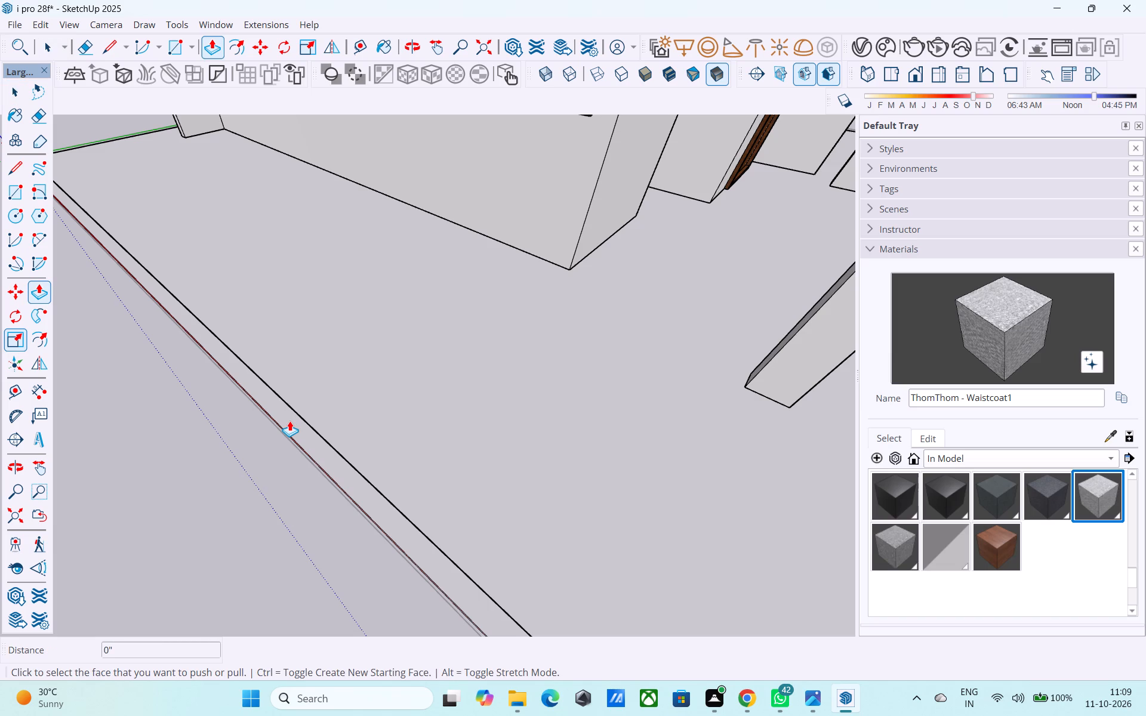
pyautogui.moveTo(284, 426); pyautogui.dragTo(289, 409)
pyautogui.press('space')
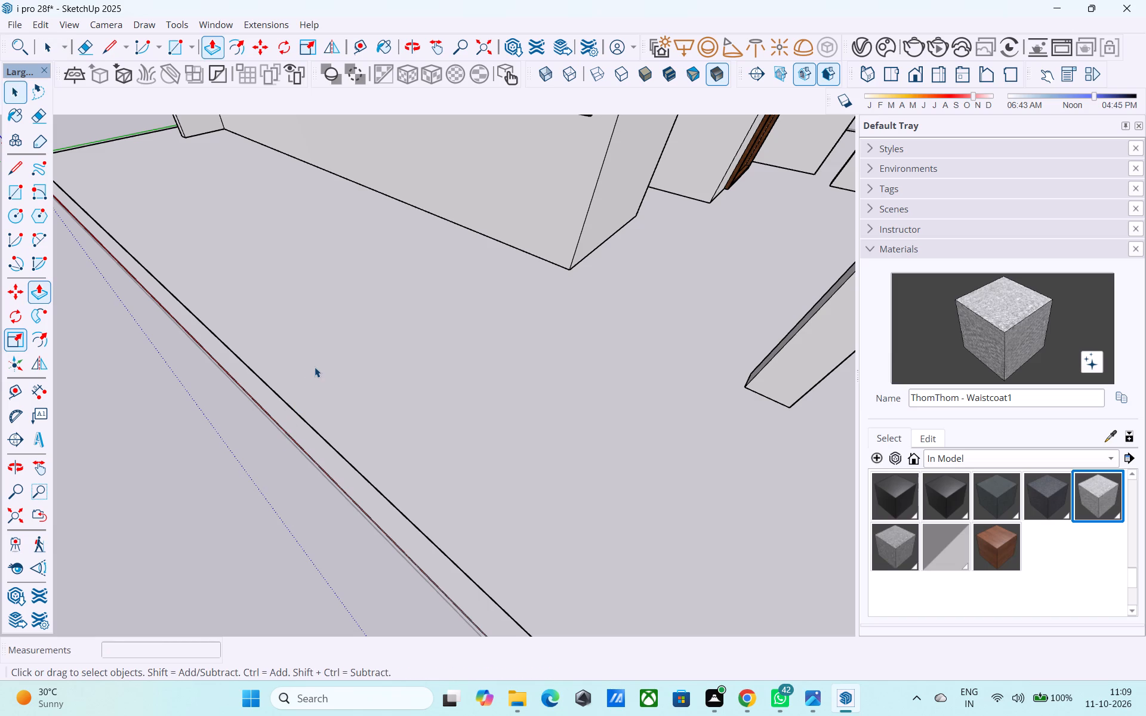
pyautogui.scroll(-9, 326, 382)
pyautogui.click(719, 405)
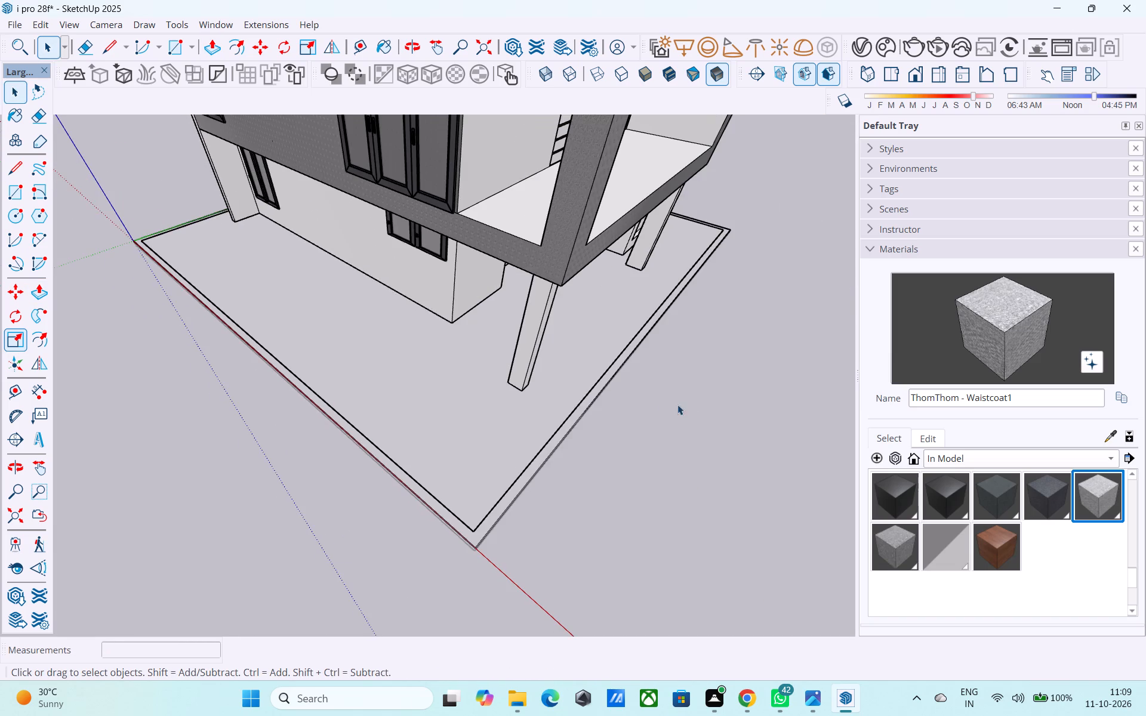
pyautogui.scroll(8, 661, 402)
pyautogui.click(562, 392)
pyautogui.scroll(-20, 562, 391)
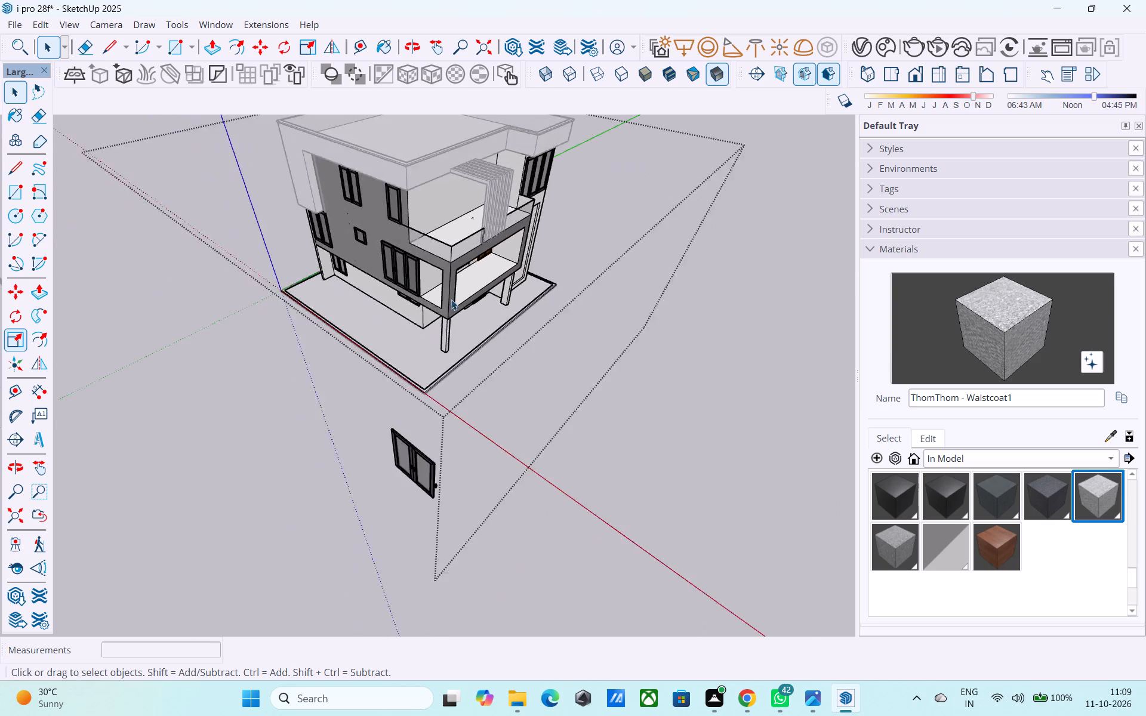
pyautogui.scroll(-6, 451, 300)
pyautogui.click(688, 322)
# Inside the plot slab's group, offset the outline of the top face inward by 9".
pyautogui.scroll(18, 532, 323)
pyautogui.moveTo(411, 360); pyautogui.dragTo(413, 365, button='middle')
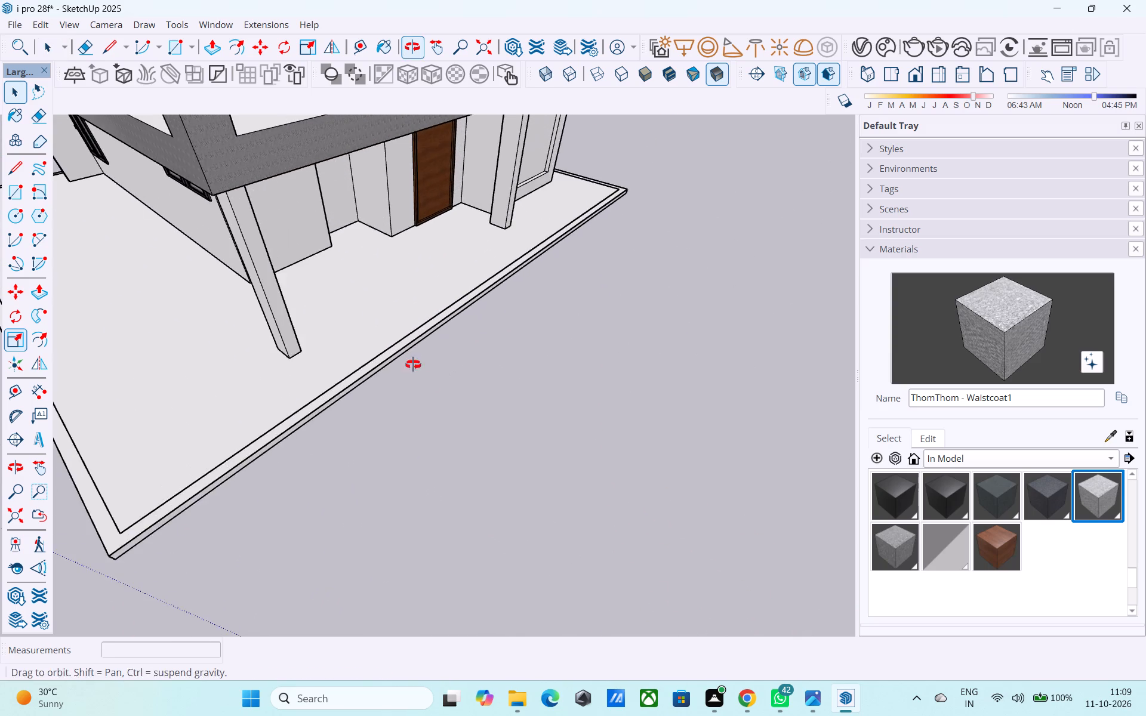
pyautogui.moveTo(413, 365); pyautogui.dragTo(441, 400, button='middle')
pyautogui.scroll(5, 427, 387)
pyautogui.click(390, 328)
pyautogui.scroll(3, 390, 330)
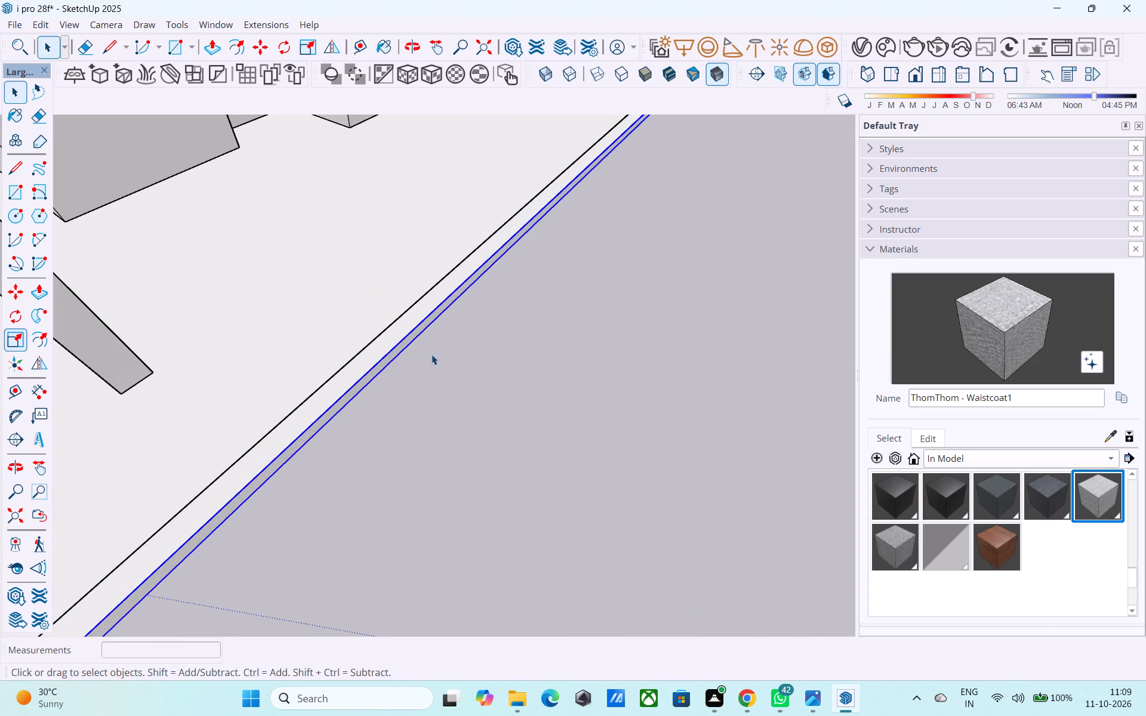
pyautogui.doubleClick(417, 335)
pyautogui.click(412, 326)
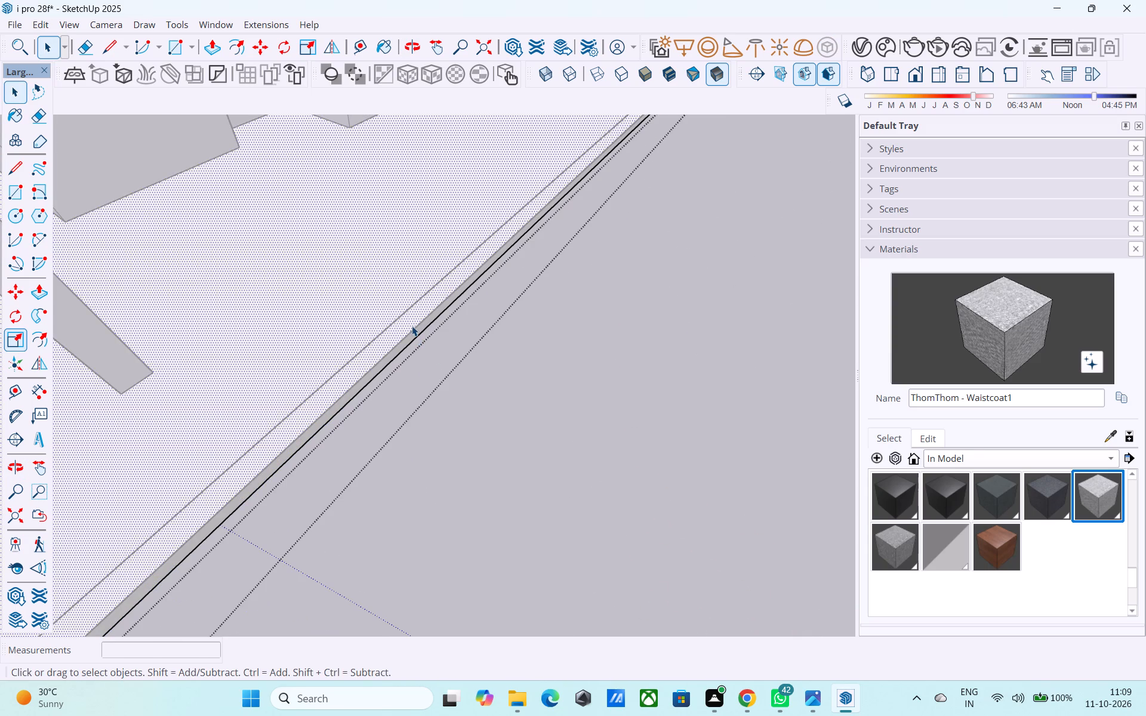
pyautogui.scroll(-17, 412, 324)
pyautogui.moveTo(454, 344); pyautogui.dragTo(465, 389, button='middle')
pyautogui.scroll(-1, 454, 344)
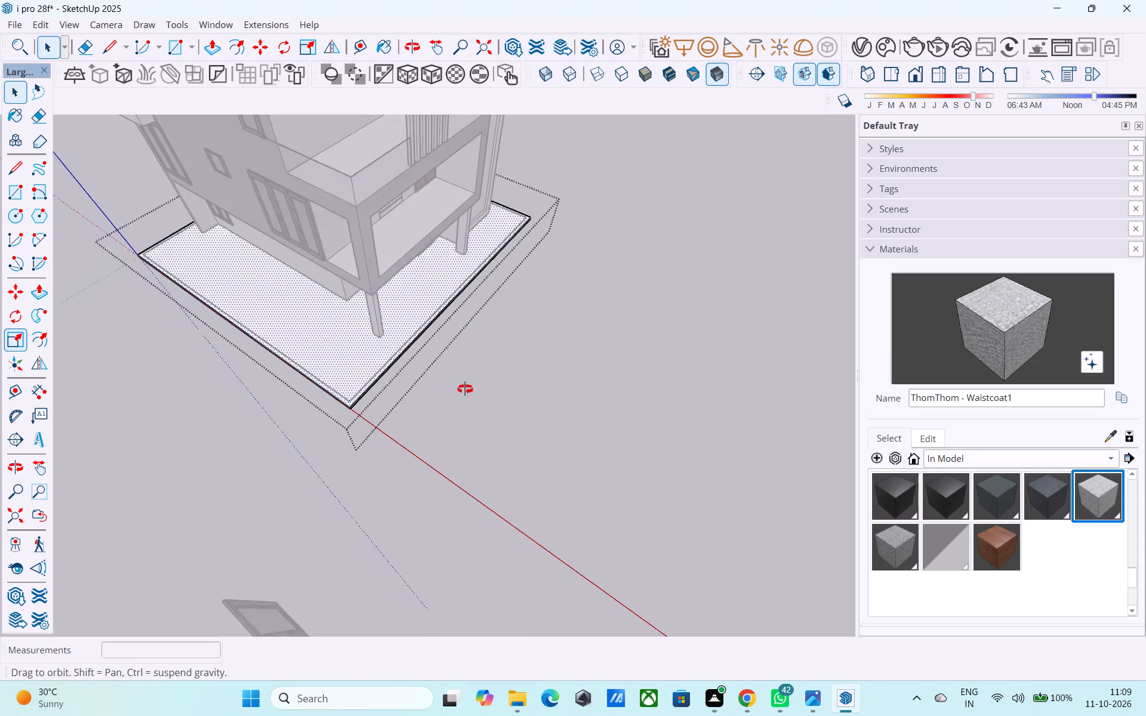
pyautogui.moveTo(465, 389); pyautogui.dragTo(465, 390, button='middle')
pyautogui.press('f')
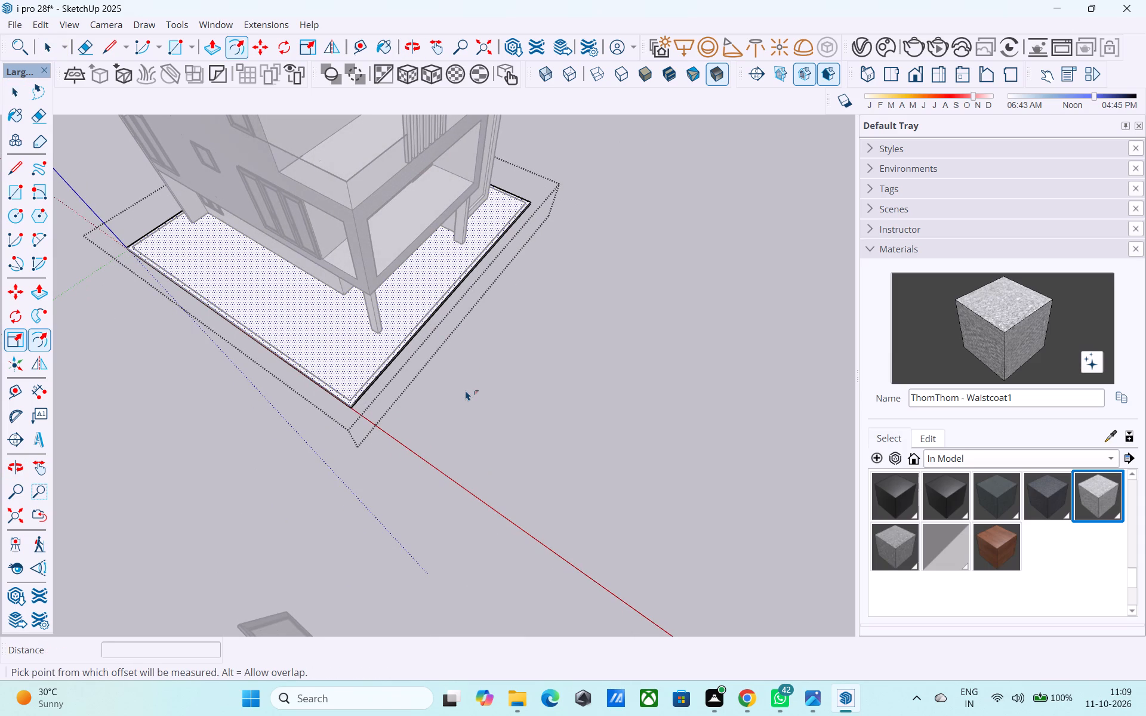
pyautogui.click(381, 365)
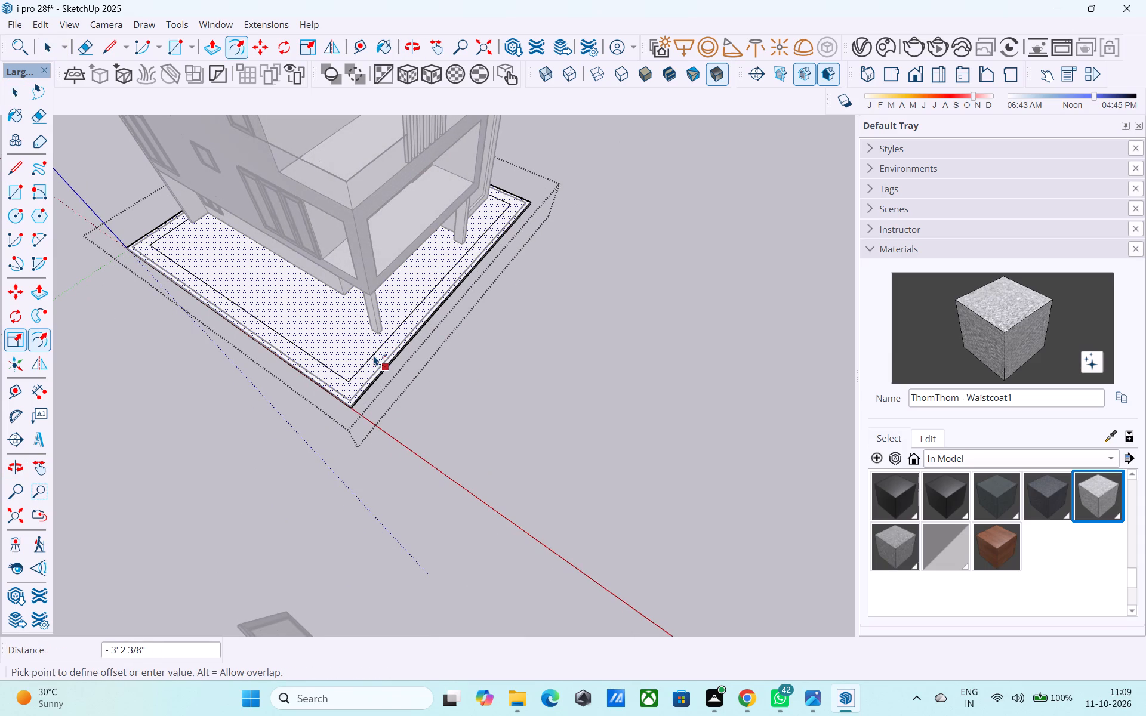
pyautogui.write('9"')
pyautogui.press('Return')
pyautogui.press('space')
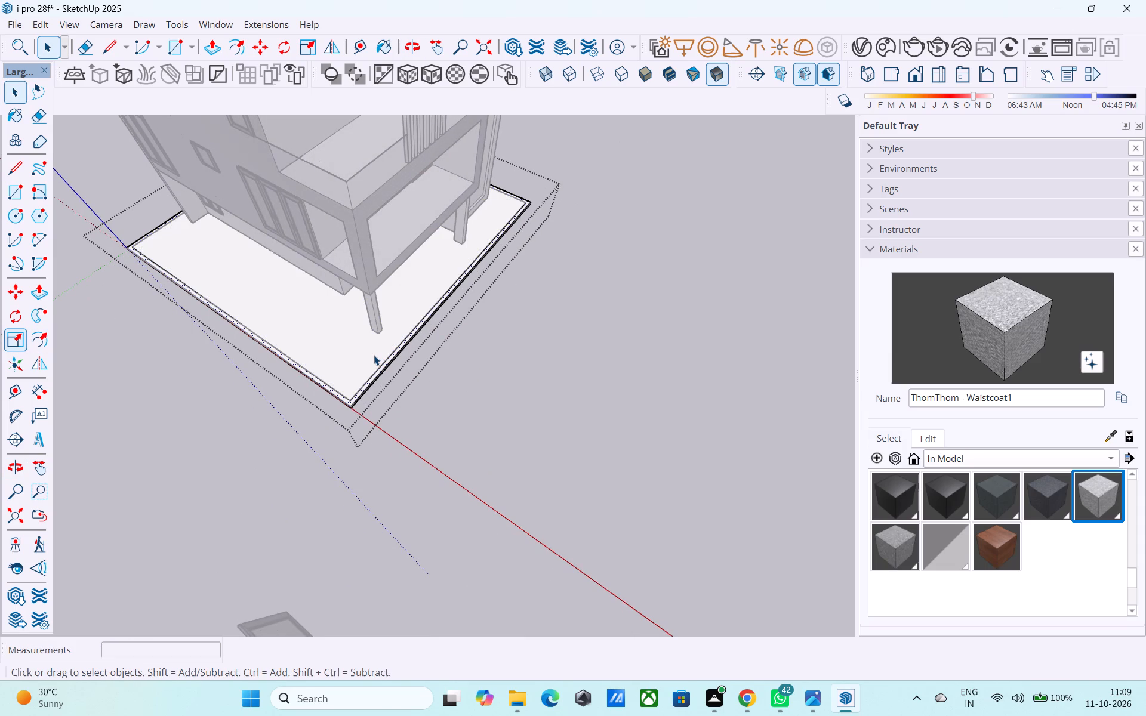
# Push/pull the 9" border strip of the plot slab up 3.5' as a boundary wall, and close the slab group.
pyautogui.press('p')
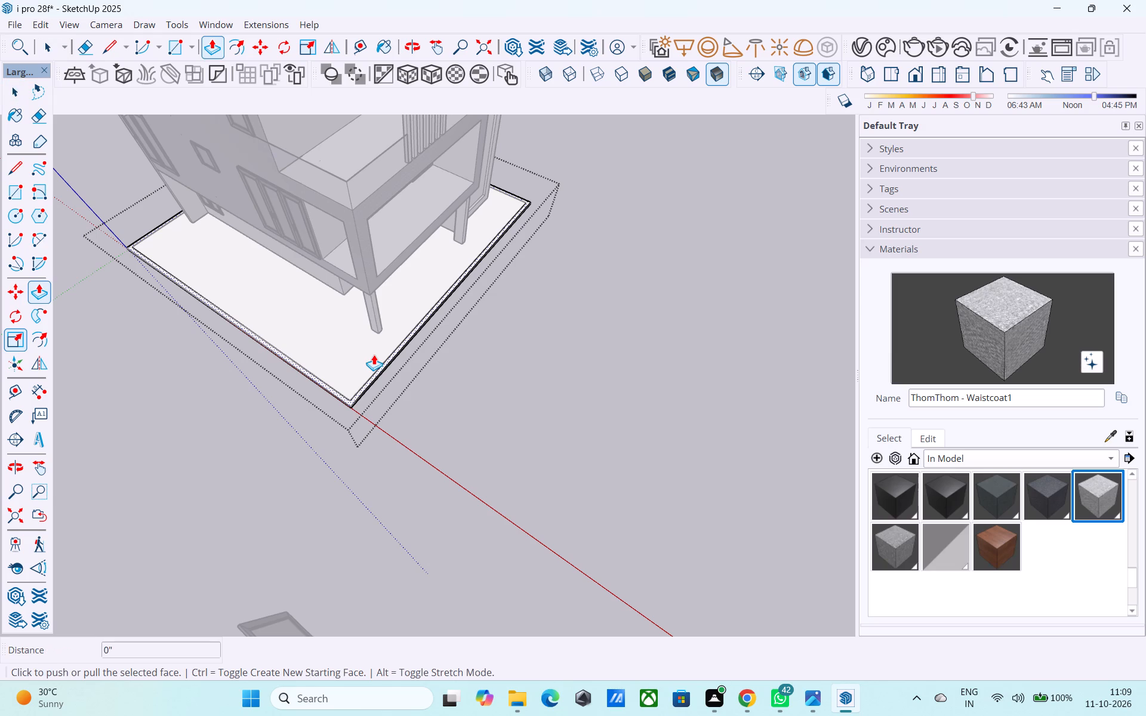
pyautogui.click(332, 321)
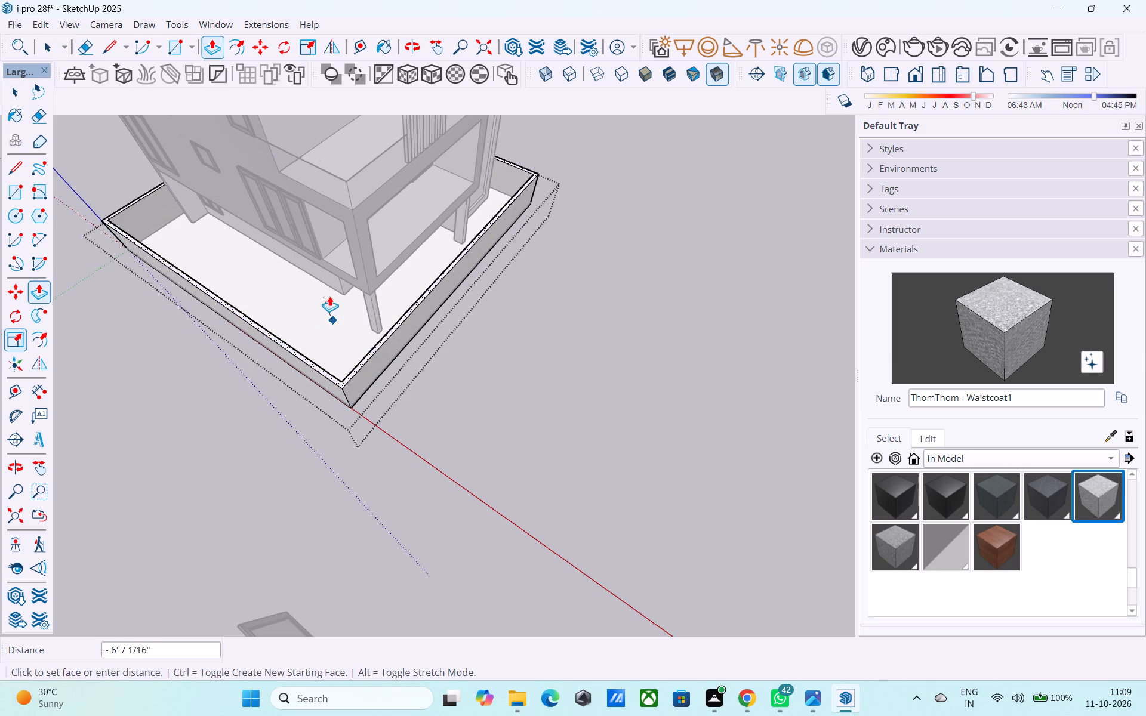
pyautogui.write("3.5'")
pyautogui.press('Return')
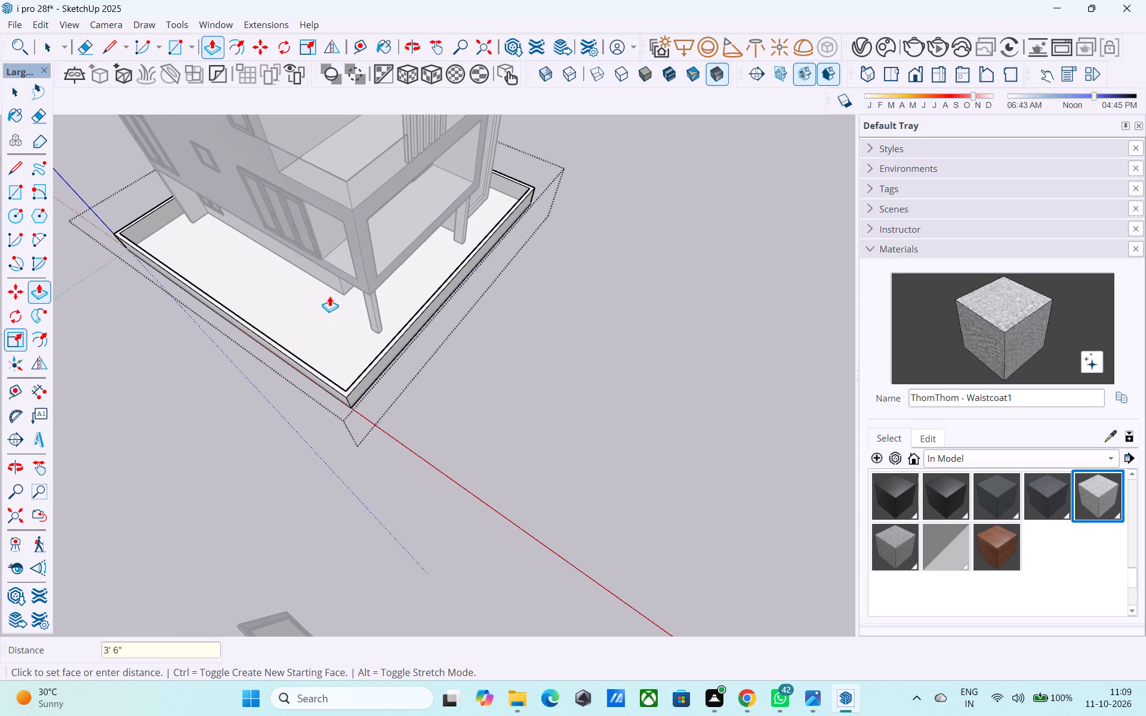
pyautogui.press('space')
pyautogui.scroll(-7, 325, 295)
pyautogui.moveTo(461, 405); pyautogui.dragTo(404, 348, button='middle')
pyautogui.click(440, 348)
# Examine the house and its boundary wall from all sides, including the side facade and the roof parapet.
pyautogui.moveTo(480, 359); pyautogui.dragTo(145, 268, button='middle')
pyautogui.scroll(4, 346, 268)
pyautogui.moveTo(725, 345); pyautogui.dragTo(785, 343, button='middle')
pyautogui.scroll(1, 778, 345)
pyautogui.scroll(-4, 761, 347)
pyautogui.moveTo(768, 345); pyautogui.dragTo(784, 331, button='middle')
pyautogui.scroll(1, 208, 322)
pyautogui.scroll(-5, 208, 322)
pyautogui.moveTo(685, 357); pyautogui.dragTo(790, 354, button='middle')
pyautogui.moveTo(509, 359); pyautogui.dragTo(796, 239, button='middle')
pyautogui.scroll(6, 356, 316)
pyautogui.moveTo(503, 341); pyautogui.dragTo(660, 305, button='middle')
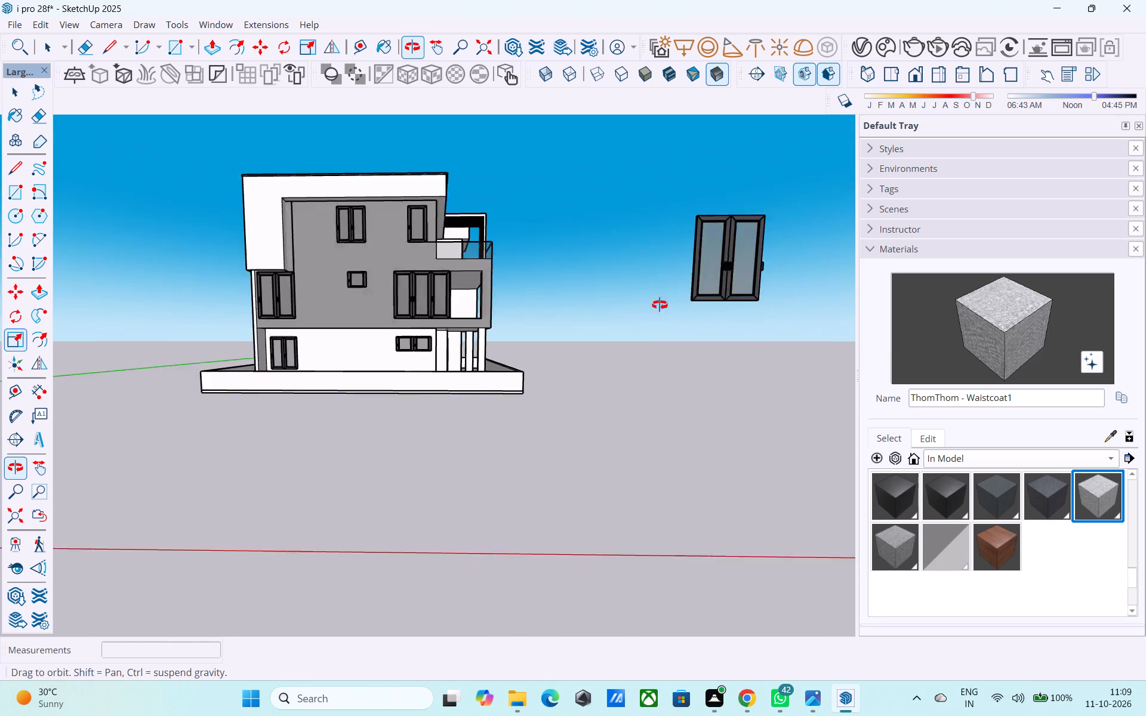
pyautogui.moveTo(660, 305); pyautogui.dragTo(730, 223, button='middle')
pyautogui.moveTo(436, 289); pyautogui.dragTo(176, 341, button='middle')
pyautogui.scroll(2, 366, 358)
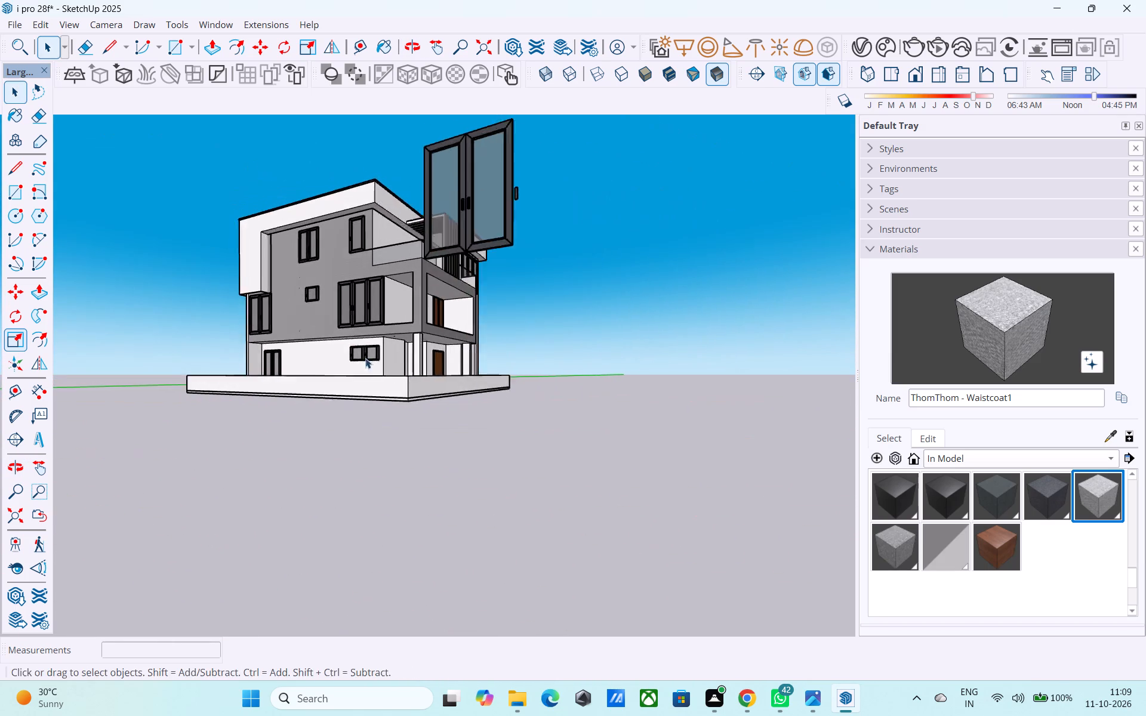
pyautogui.scroll(2, 365, 358)
pyautogui.moveTo(362, 351); pyautogui.dragTo(628, 385, button='middle')
pyautogui.scroll(1, 628, 385)
pyautogui.scroll(-5, 630, 388)
pyautogui.moveTo(636, 399); pyautogui.dragTo(81, 452, button='middle')
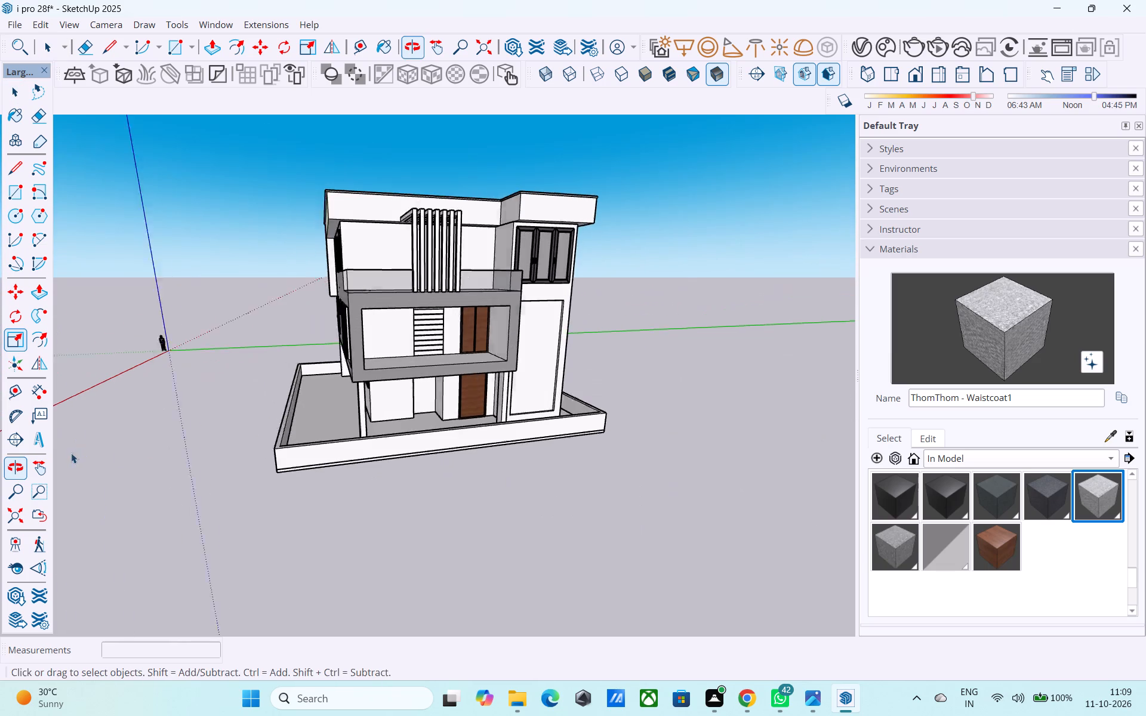
pyautogui.moveTo(656, 425); pyautogui.dragTo(249, 447, button='middle')
pyautogui.scroll(-3, 262, 443)
pyautogui.middleClick(782, 417)
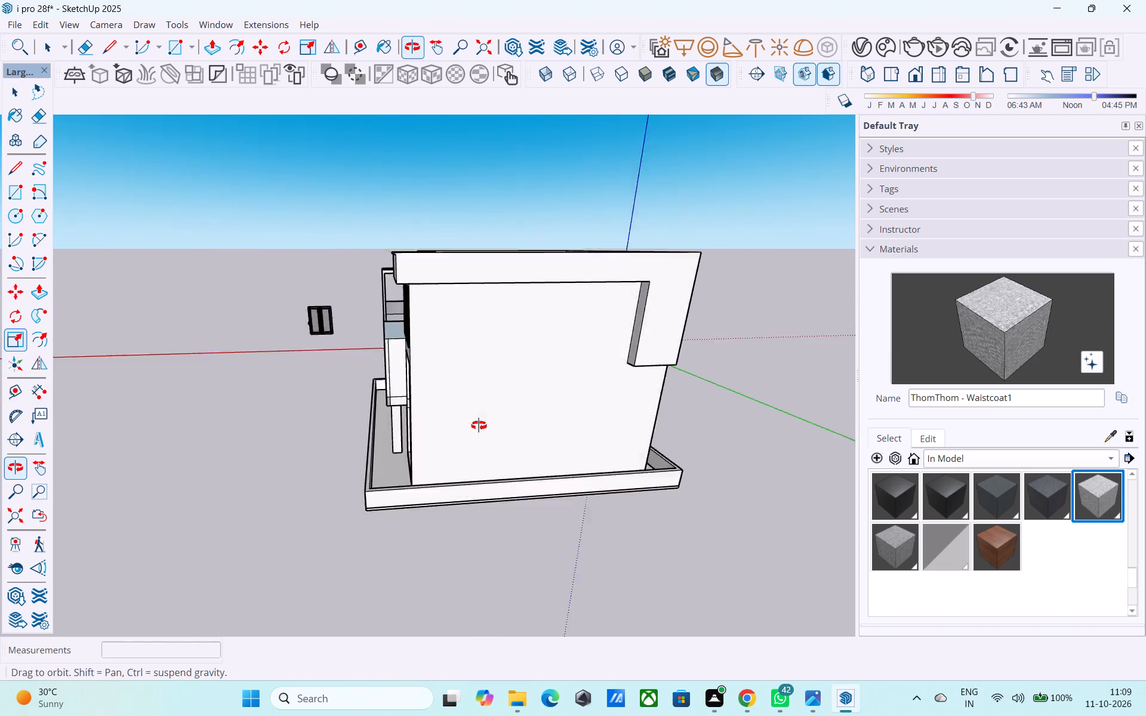
pyautogui.moveTo(440, 411); pyautogui.dragTo(985, 412, button='middle')
pyautogui.moveTo(297, 408); pyautogui.dragTo(815, 411, button='middle')
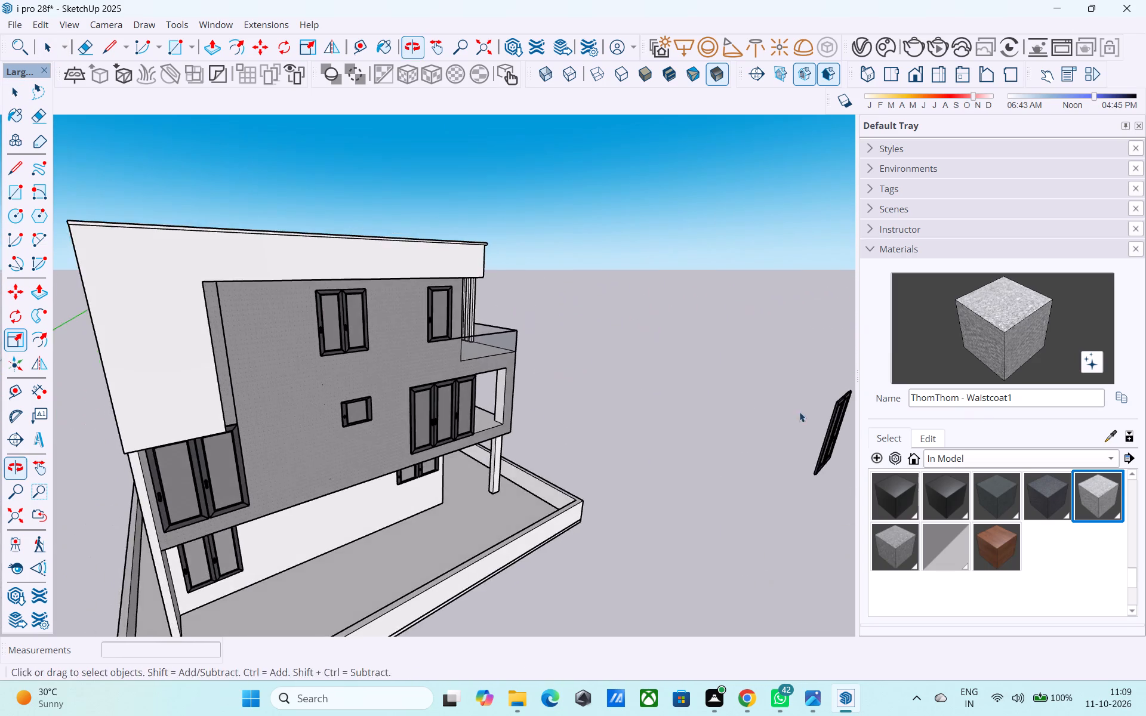
pyautogui.moveTo(252, 391); pyautogui.dragTo(907, 395, button='middle')
pyautogui.moveTo(455, 397); pyautogui.dragTo(1145, 393, button='middle')
pyautogui.moveTo(483, 388); pyautogui.dragTo(856, 405, button='middle')
pyautogui.scroll(-6, 788, 390)
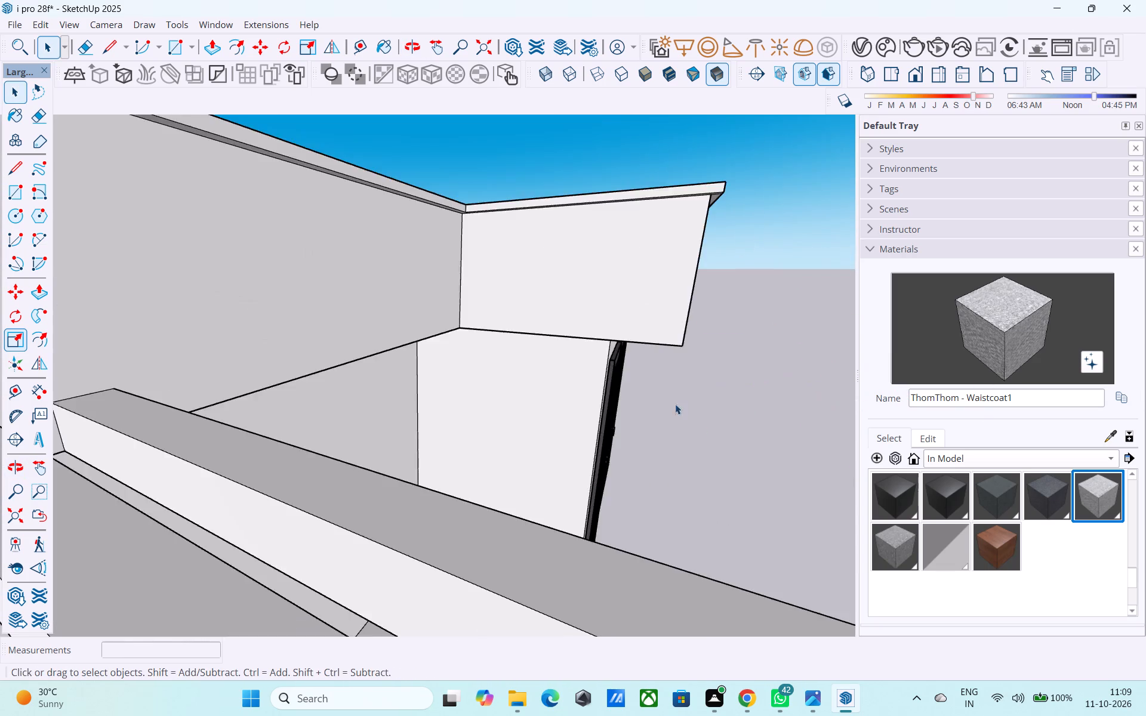
pyautogui.scroll(-14, 675, 404)
pyautogui.moveTo(271, 489); pyautogui.dragTo(343, 463, button='middle')
pyautogui.scroll(5, 156, 488)
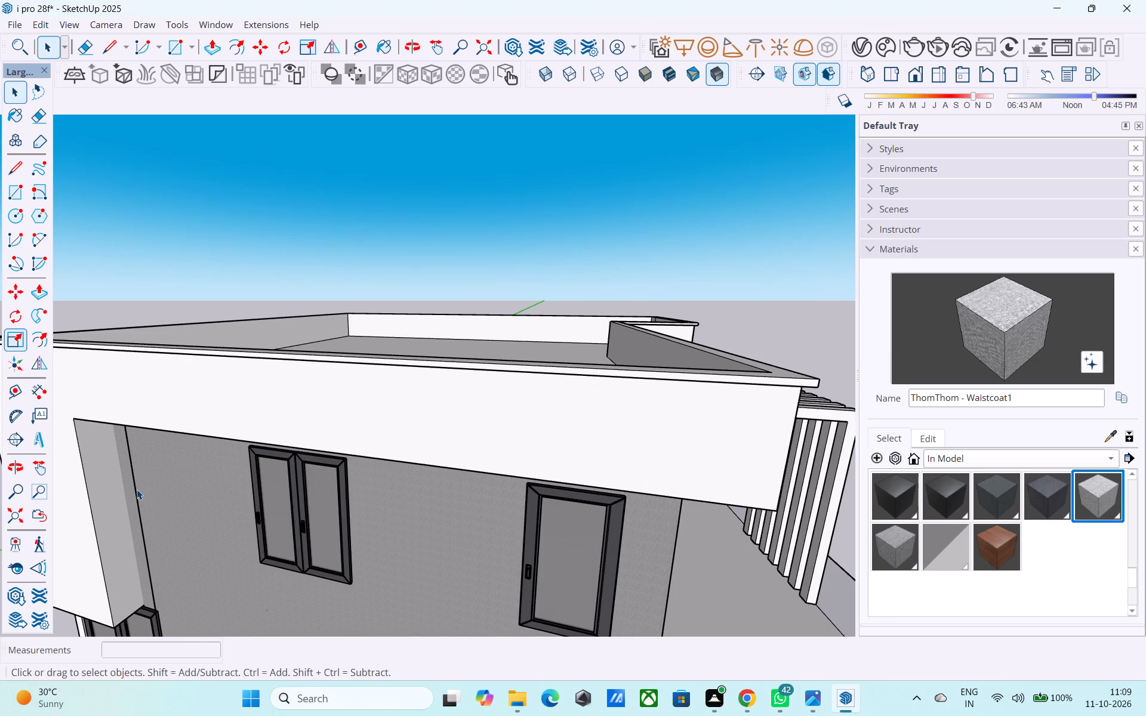
# Delete the vertical edge on the textured side wall next to the white projecting frame.
pyautogui.click(137, 489)
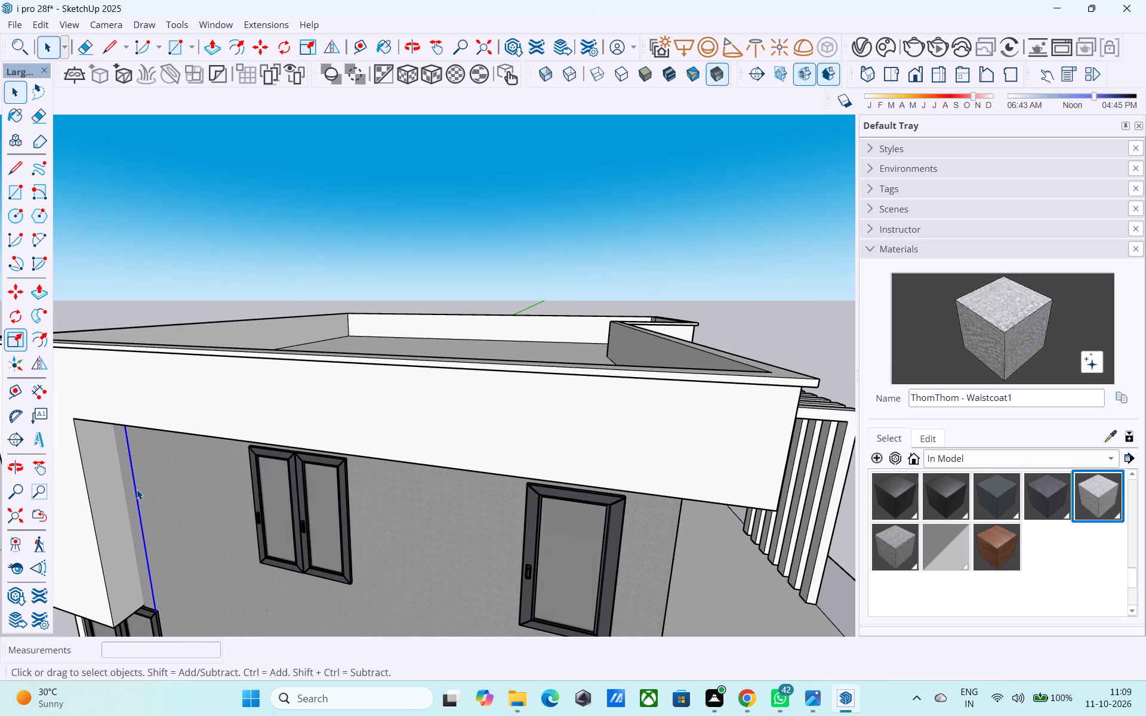
pyautogui.press('Delete')
# Draw a vertical line about 14.5' long down the inner corner where the white projecting frame meets the textured side wall.
pyautogui.scroll(-9, 183, 405)
pyautogui.moveTo(219, 502); pyautogui.dragTo(122, 366, button='middle')
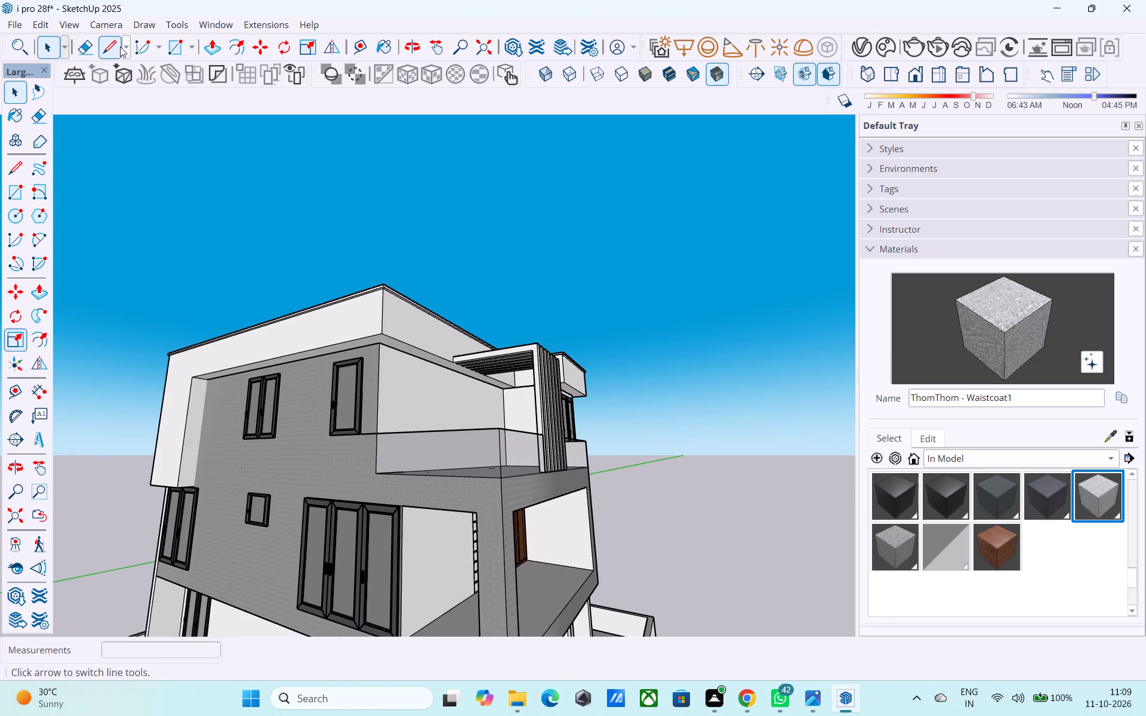
pyautogui.click(120, 47)
pyautogui.scroll(6, 245, 426)
pyautogui.click(189, 359)
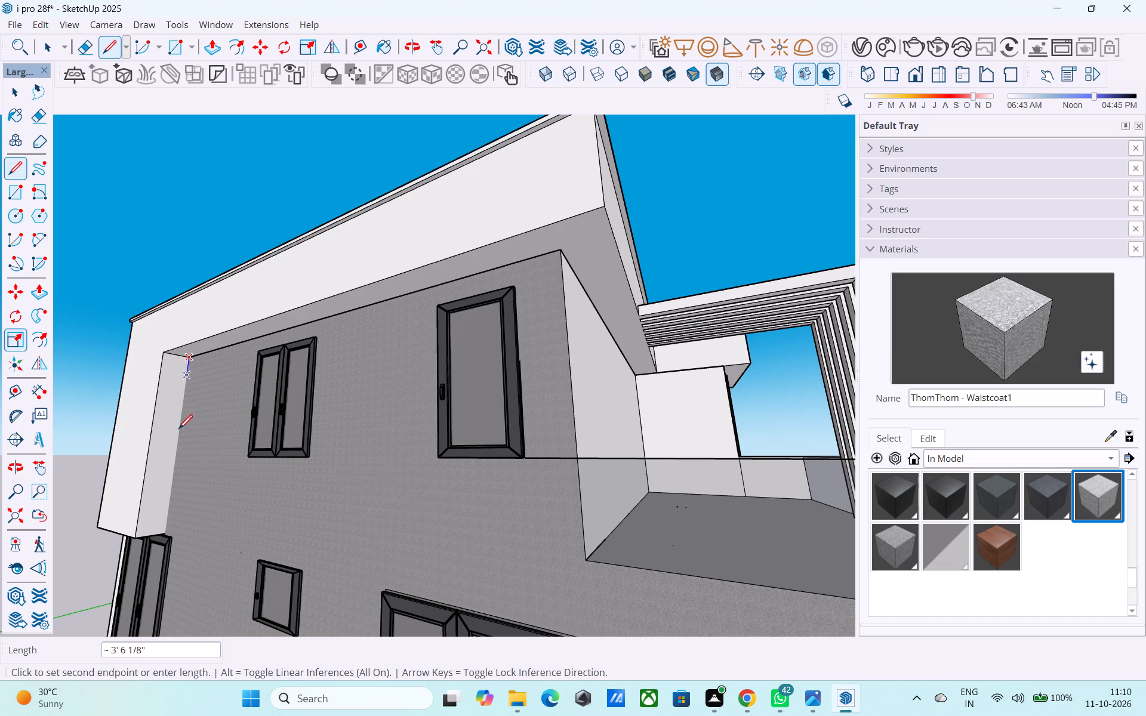
pyautogui.scroll(10, 165, 535)
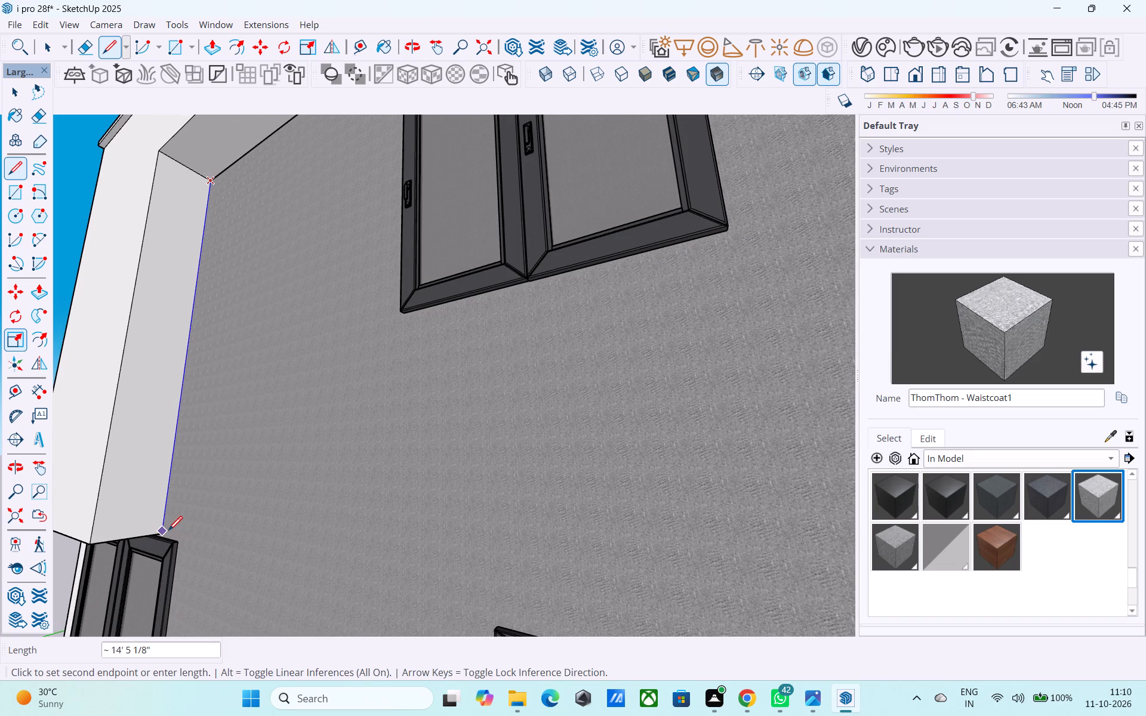
pyautogui.scroll(4, 161, 536)
pyautogui.moveTo(162, 535); pyautogui.dragTo(253, 535, button='middle')
pyautogui.scroll(5, 189, 558)
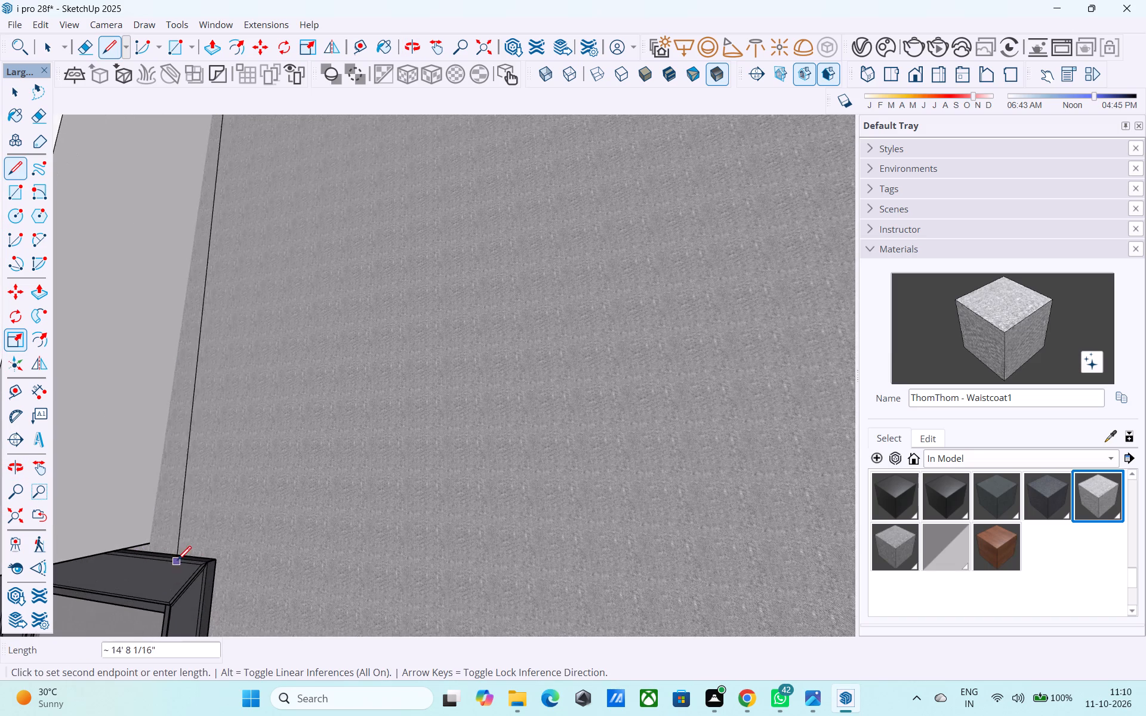
pyautogui.click(155, 544)
pyautogui.scroll(-16, 164, 536)
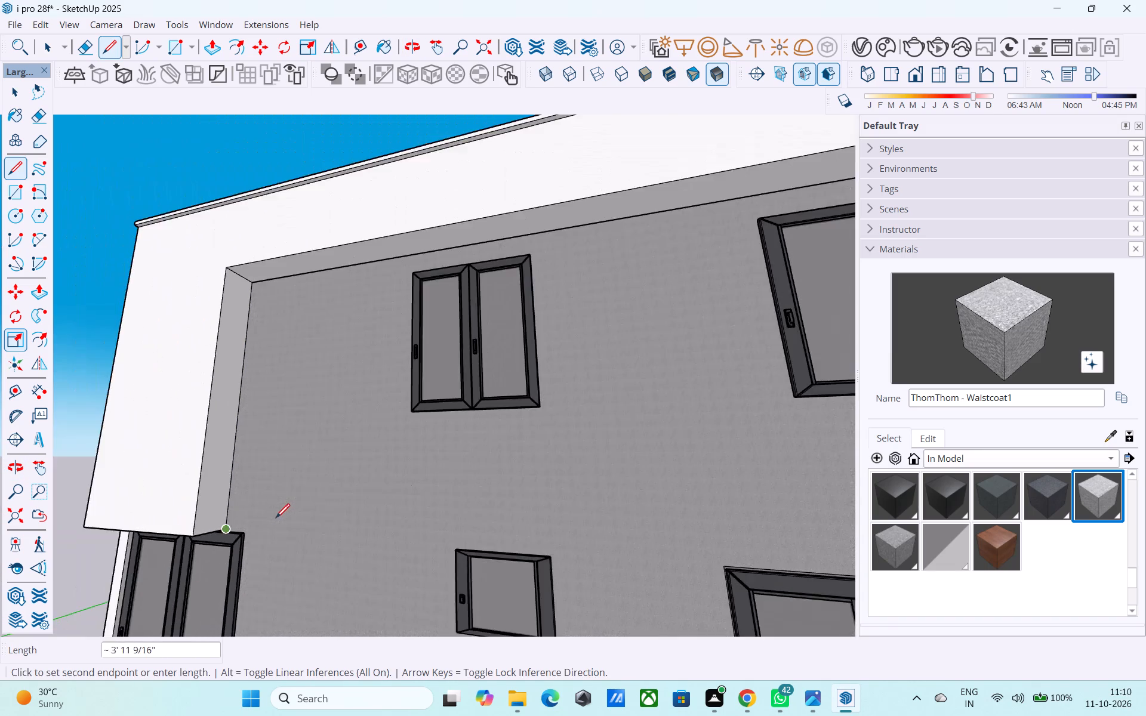
pyautogui.scroll(-6, 276, 519)
pyautogui.press('space')
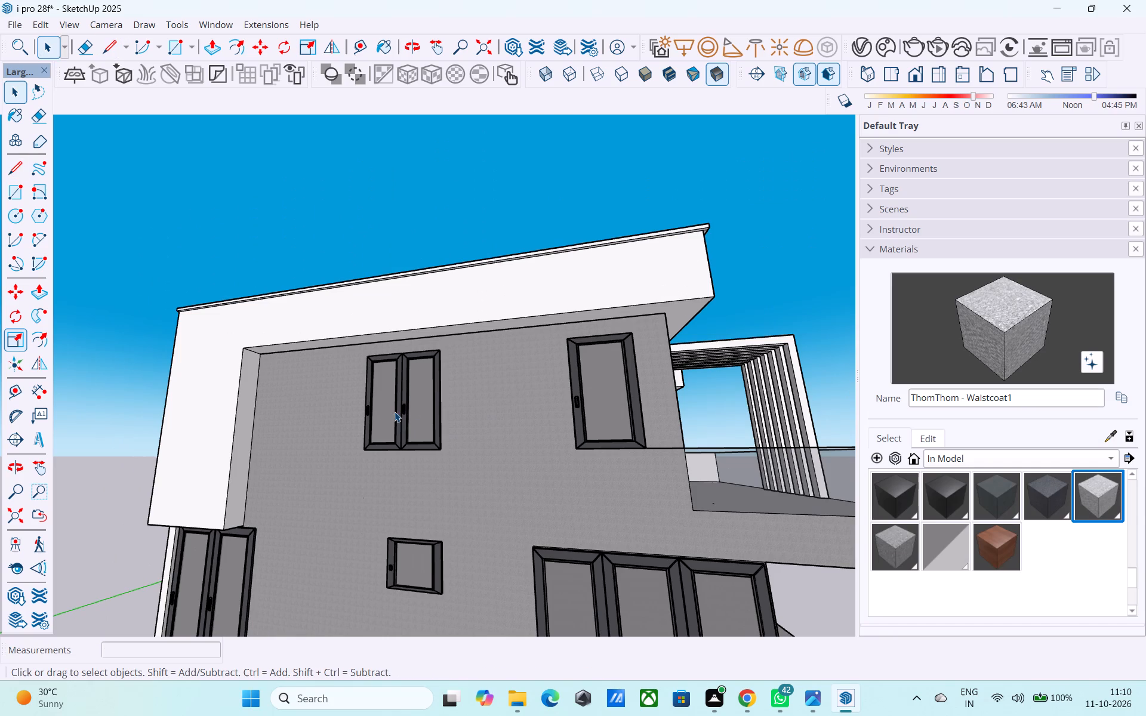
# Examine the side and front facades of the house, including the roof parapet and the balcony.
pyautogui.scroll(-8, 246, 348)
pyautogui.moveTo(341, 369); pyautogui.dragTo(242, 521, button='middle')
pyautogui.moveTo(448, 462); pyautogui.dragTo(326, 458, button='middle')
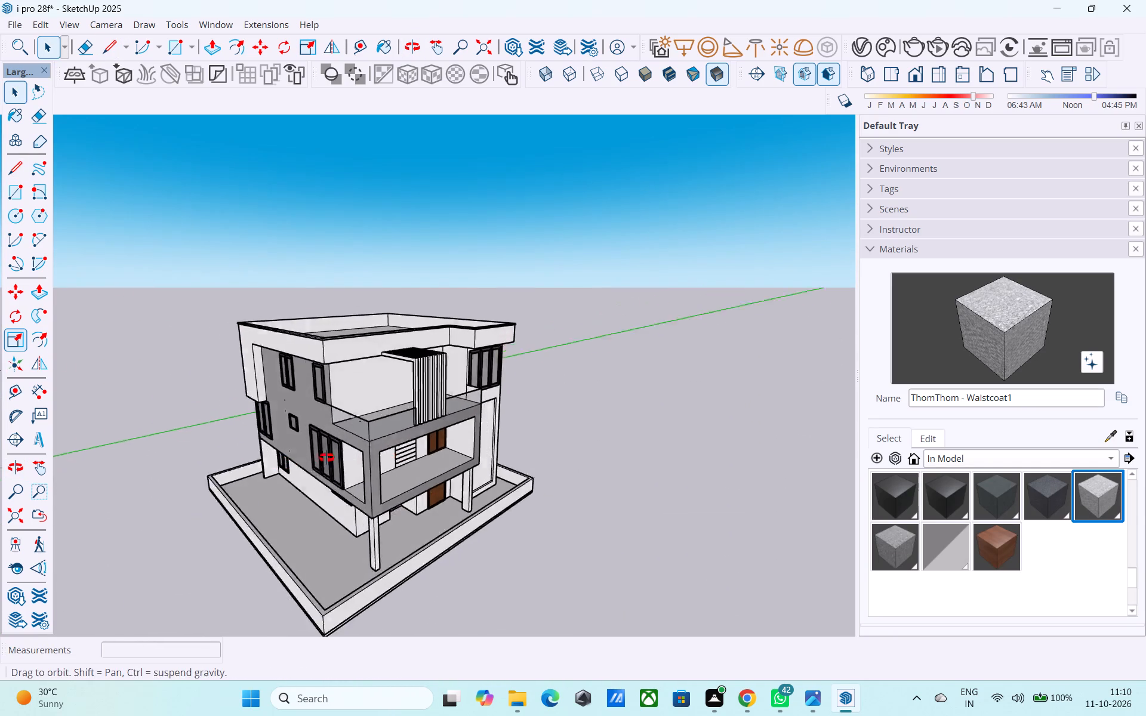
pyautogui.moveTo(326, 458); pyautogui.dragTo(279, 458, button='middle')
pyautogui.scroll(1, 279, 458)
pyautogui.scroll(-4, 310, 443)
pyautogui.moveTo(460, 445); pyautogui.dragTo(412, 482, button='middle')
pyautogui.scroll(9, 412, 483)
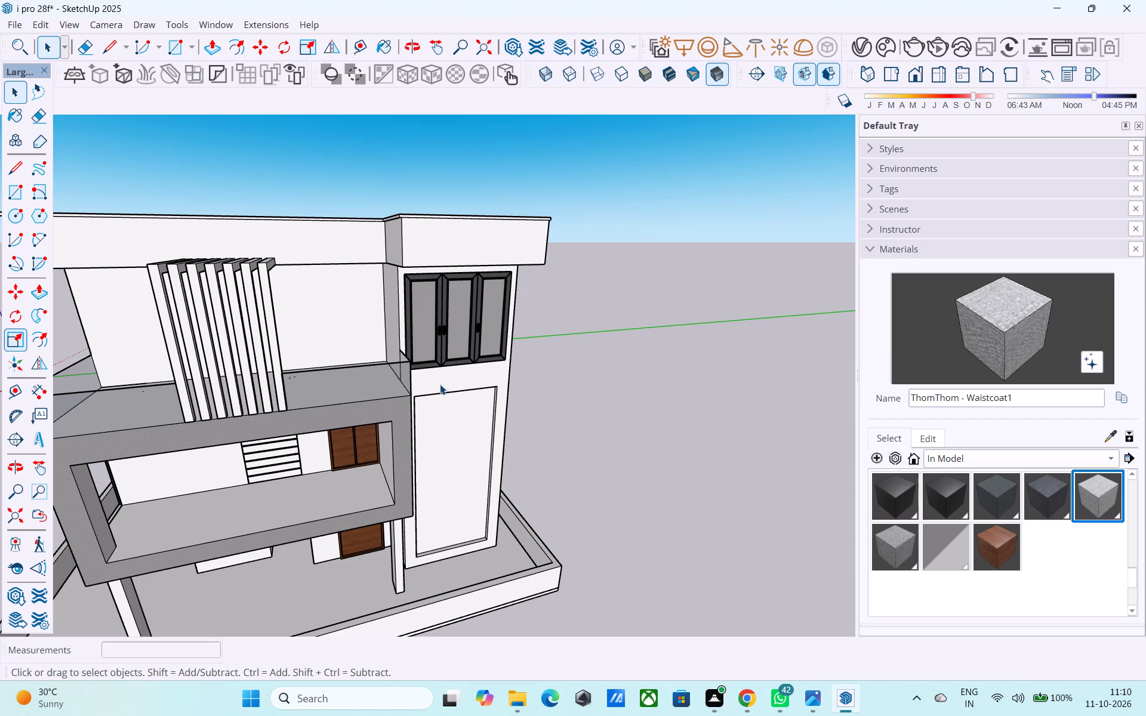
pyautogui.scroll(-5, 562, 459)
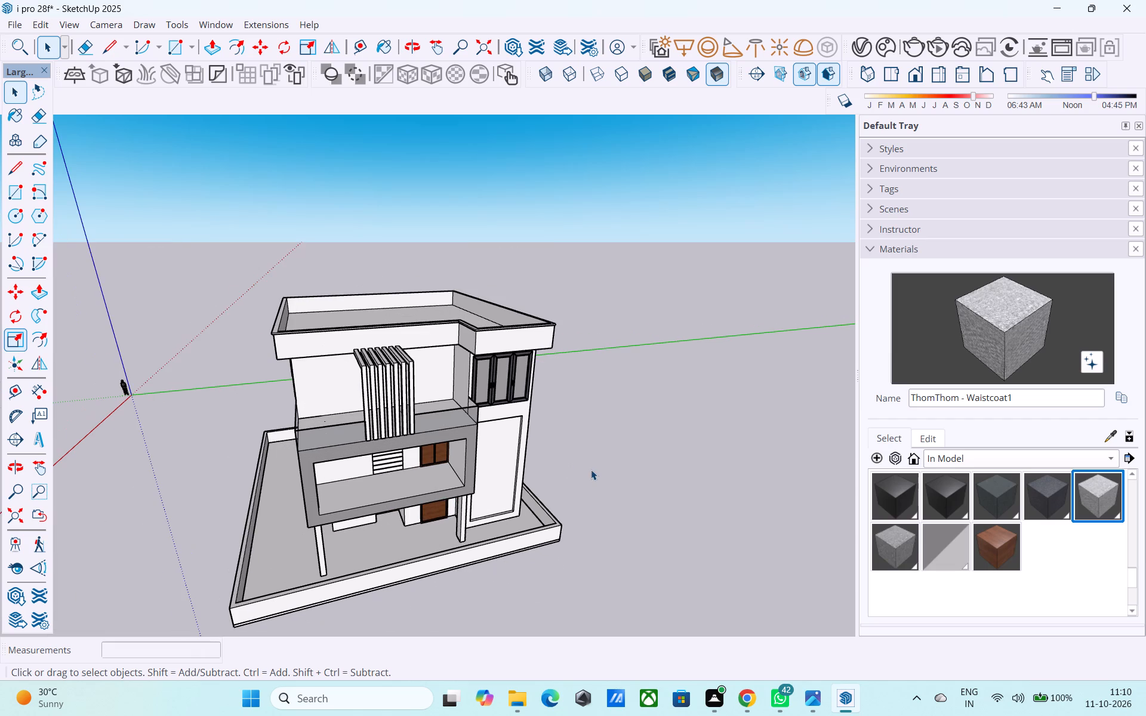
pyautogui.click(593, 469)
# Open the house group and reverse the blue back-facing face on the side of the balcony's upper parapet.
pyautogui.moveTo(501, 363); pyautogui.dragTo(337, 279, button='middle')
pyautogui.scroll(5, 433, 407)
pyautogui.moveTo(439, 402); pyautogui.dragTo(231, 422, button='middle')
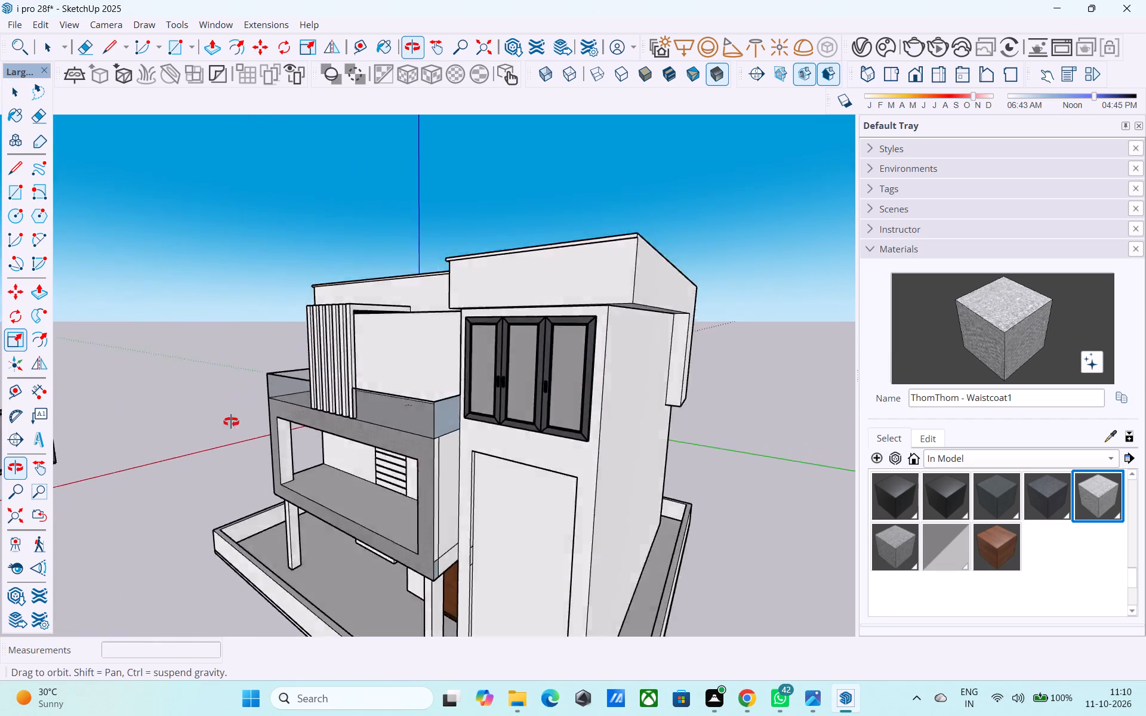
pyautogui.moveTo(231, 422); pyautogui.dragTo(153, 440, button='middle')
pyautogui.moveTo(456, 461); pyautogui.dragTo(386, 424, button='middle')
pyautogui.scroll(3, 386, 423)
pyautogui.click(391, 414)
pyautogui.scroll(4, 392, 413)
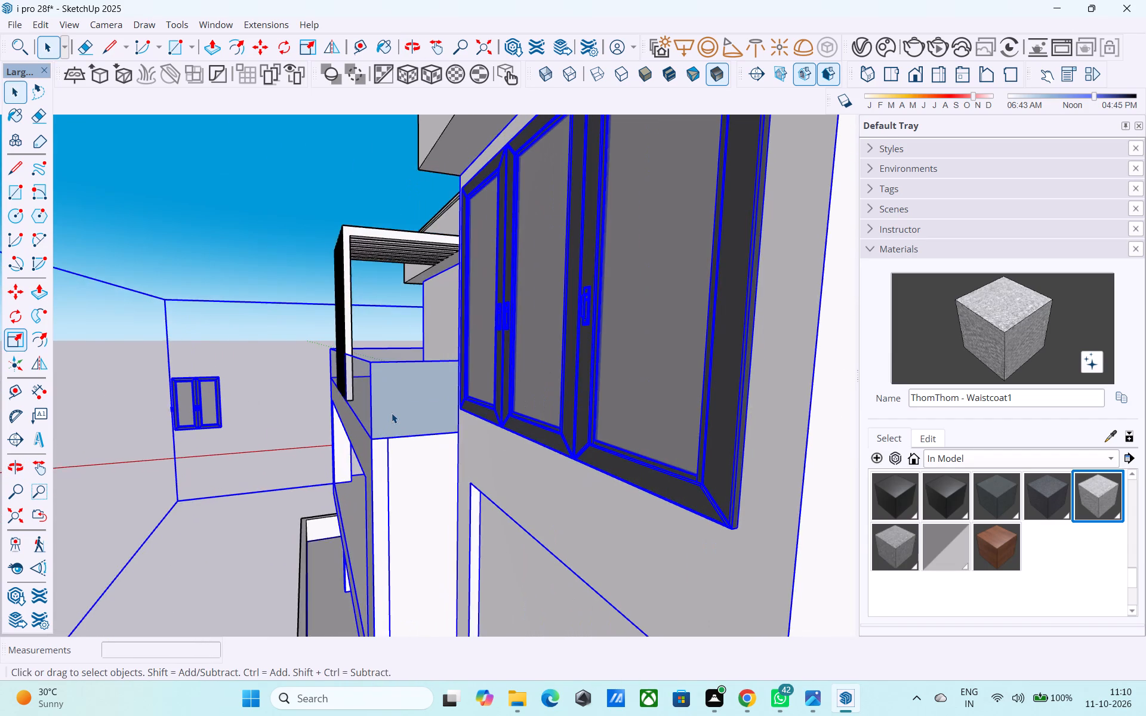
pyautogui.doubleClick(392, 413)
pyautogui.click(398, 404)
pyautogui.rightClick(398, 404)
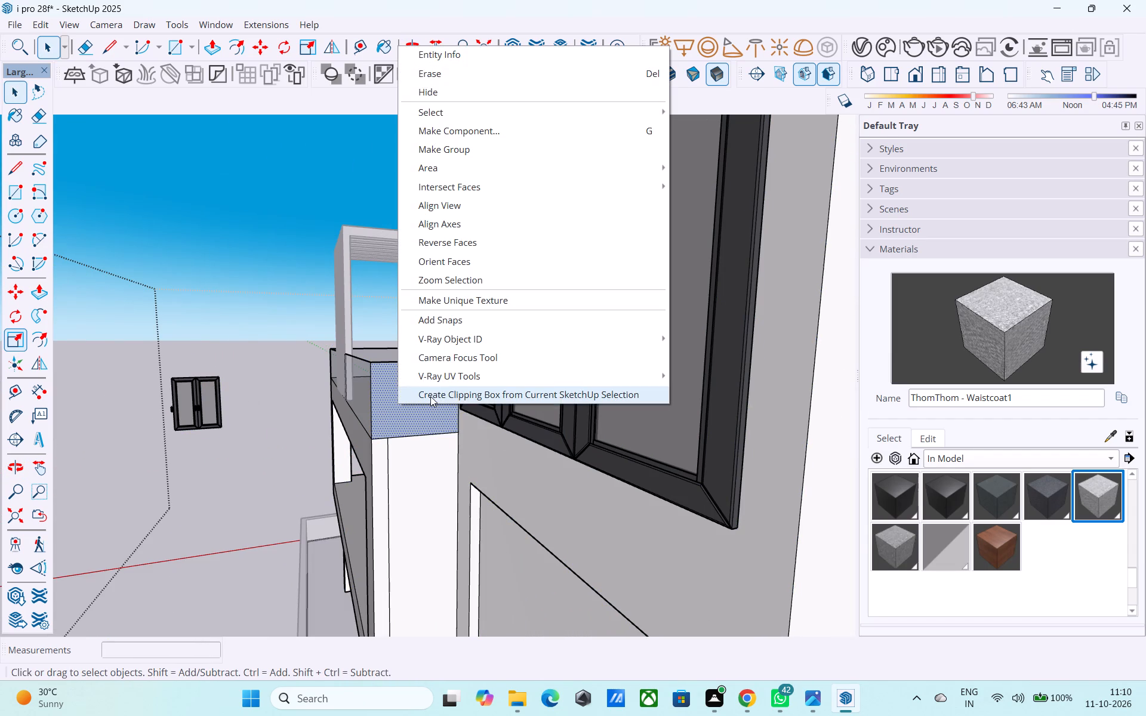
pyautogui.click(488, 241)
# Reverse the small blue back-facing face at the bottom front corner of the balcony's side.
pyautogui.scroll(-4, 471, 344)
pyautogui.scroll(-4, 437, 449)
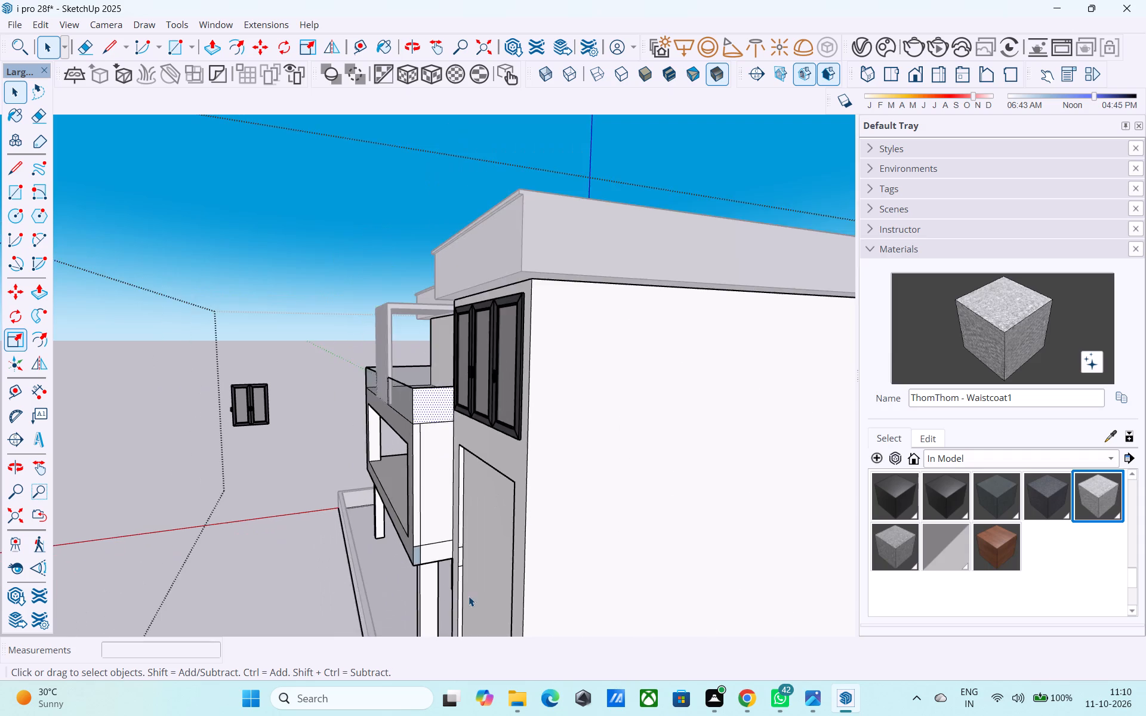
pyautogui.scroll(11, 469, 596)
pyautogui.click(390, 526)
pyautogui.rightClick(390, 513)
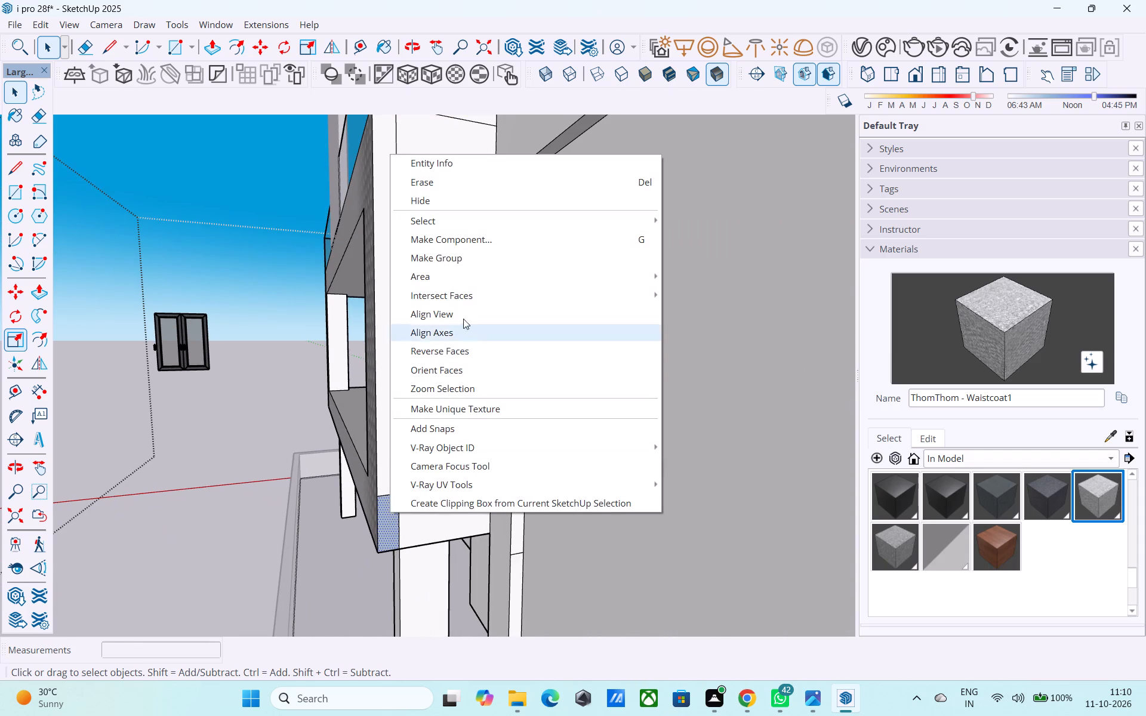
pyautogui.click(455, 346)
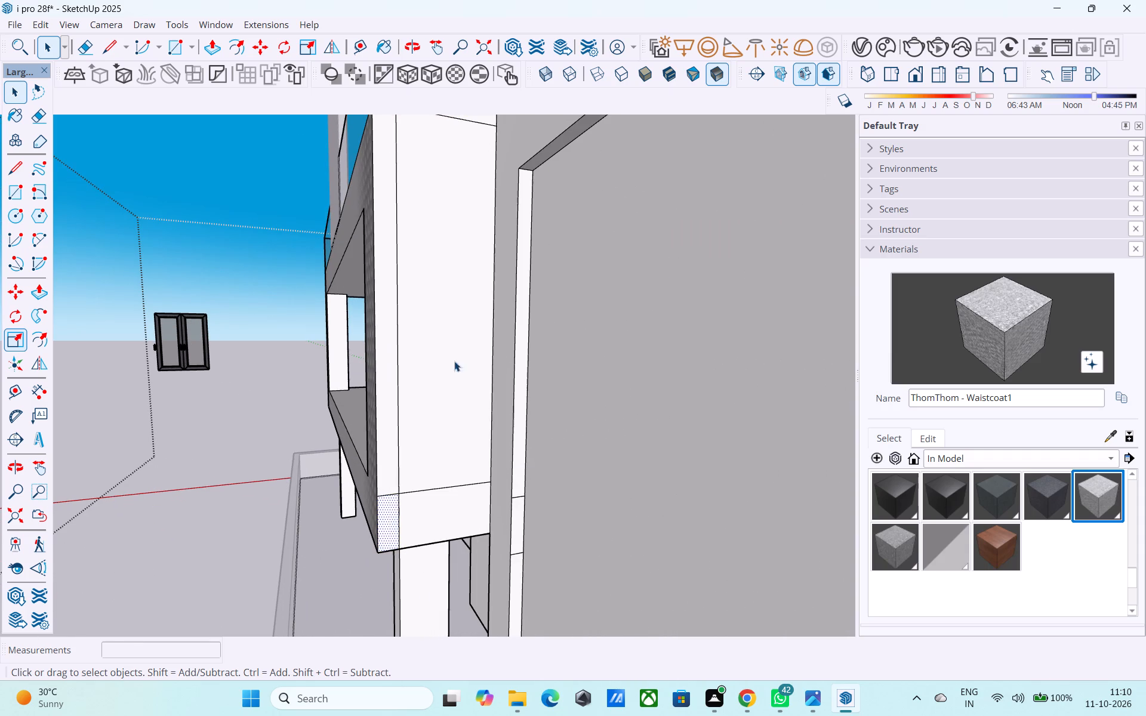
# Erase the leftover horizontal and vertical edges dividing the balcony's side face.
pyautogui.click(90, 51)
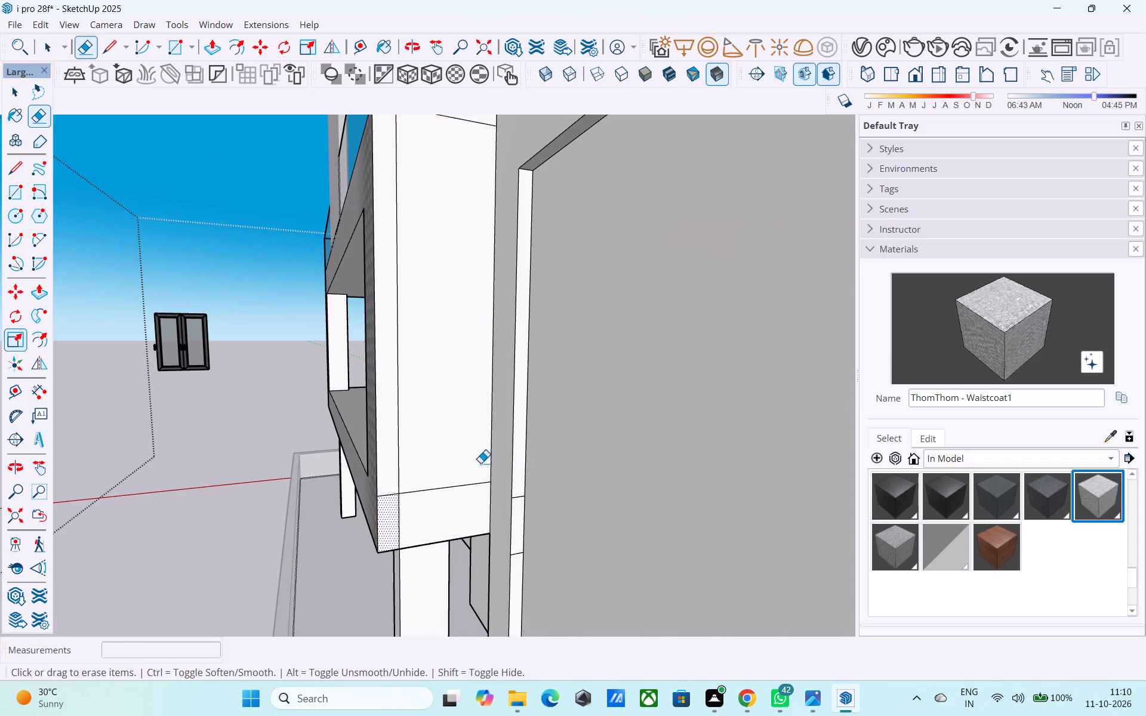
pyautogui.moveTo(433, 484); pyautogui.dragTo(429, 519)
pyautogui.moveTo(403, 492); pyautogui.dragTo(397, 493)
# Erase the two short edges crossing the narrow reveal of the tall recessed panel on the front tower.
pyautogui.scroll(-6, 403, 500)
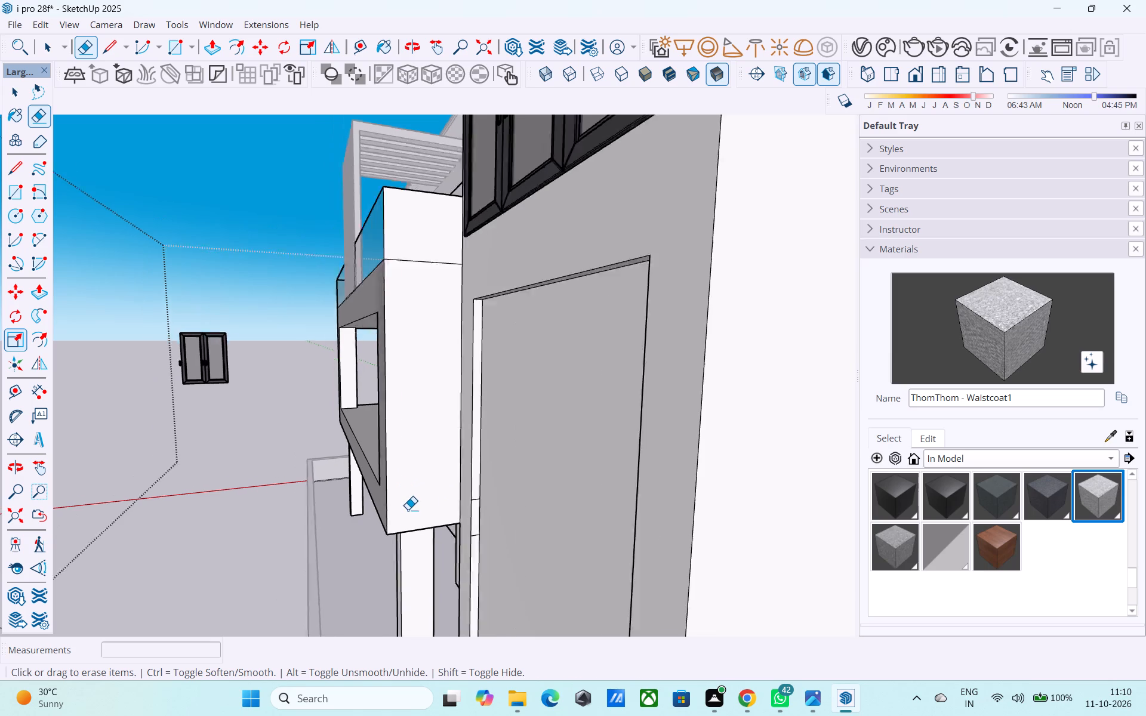
pyautogui.scroll(-1, 426, 394)
pyautogui.moveTo(440, 408); pyautogui.dragTo(608, 430, button='middle')
pyautogui.scroll(-6, 608, 429)
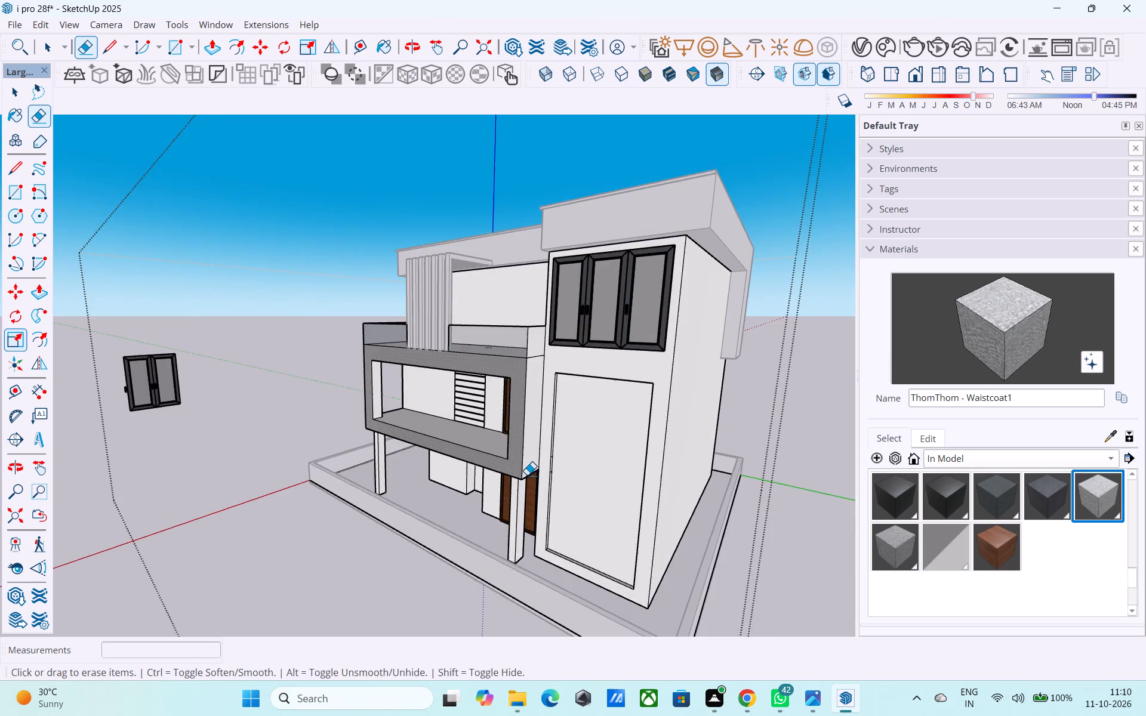
pyautogui.moveTo(537, 479); pyautogui.dragTo(644, 453, button='middle')
pyautogui.scroll(15, 592, 476)
pyautogui.moveTo(574, 413); pyautogui.dragTo(531, 409, button='middle')
pyautogui.scroll(7, 531, 414)
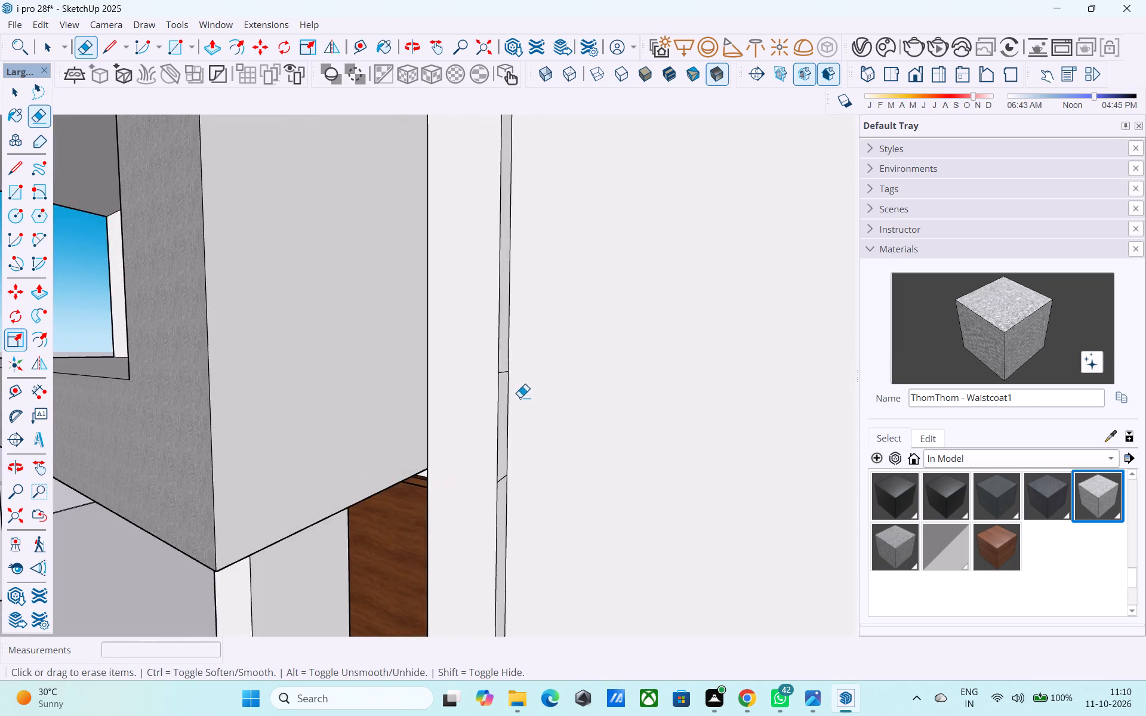
pyautogui.scroll(3, 520, 397)
pyautogui.click(498, 360)
pyautogui.click(496, 520)
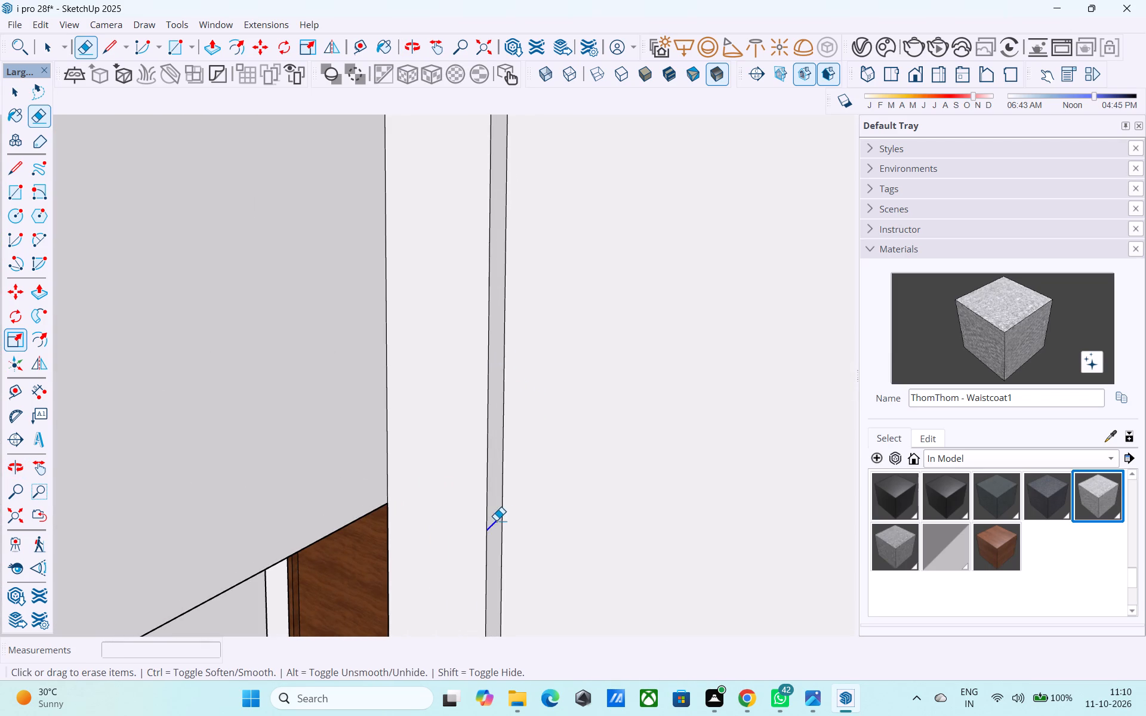
# Examine the front and side facades of the house for remaining stray edges and faces.
pyautogui.scroll(-20, 490, 484)
pyautogui.moveTo(356, 442); pyautogui.dragTo(692, 491, button='middle')
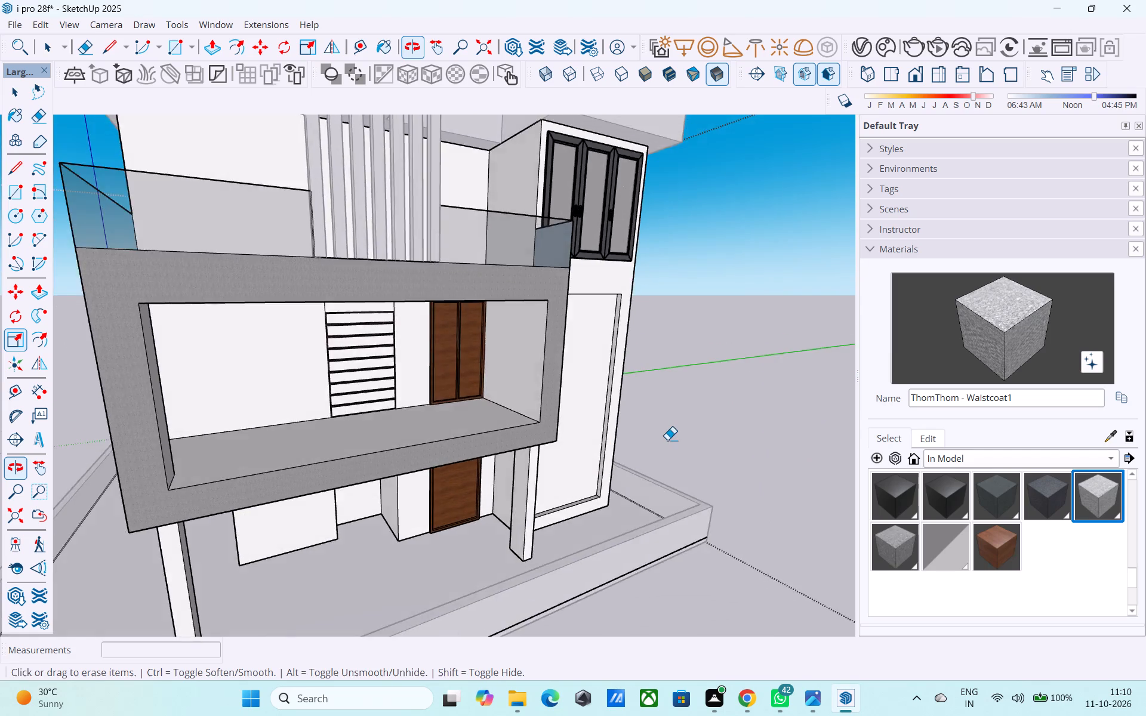
pyautogui.scroll(4, 664, 433)
pyautogui.scroll(-5, 663, 432)
pyautogui.moveTo(670, 433); pyautogui.dragTo(546, 448, button='middle')
pyautogui.scroll(-4, 546, 449)
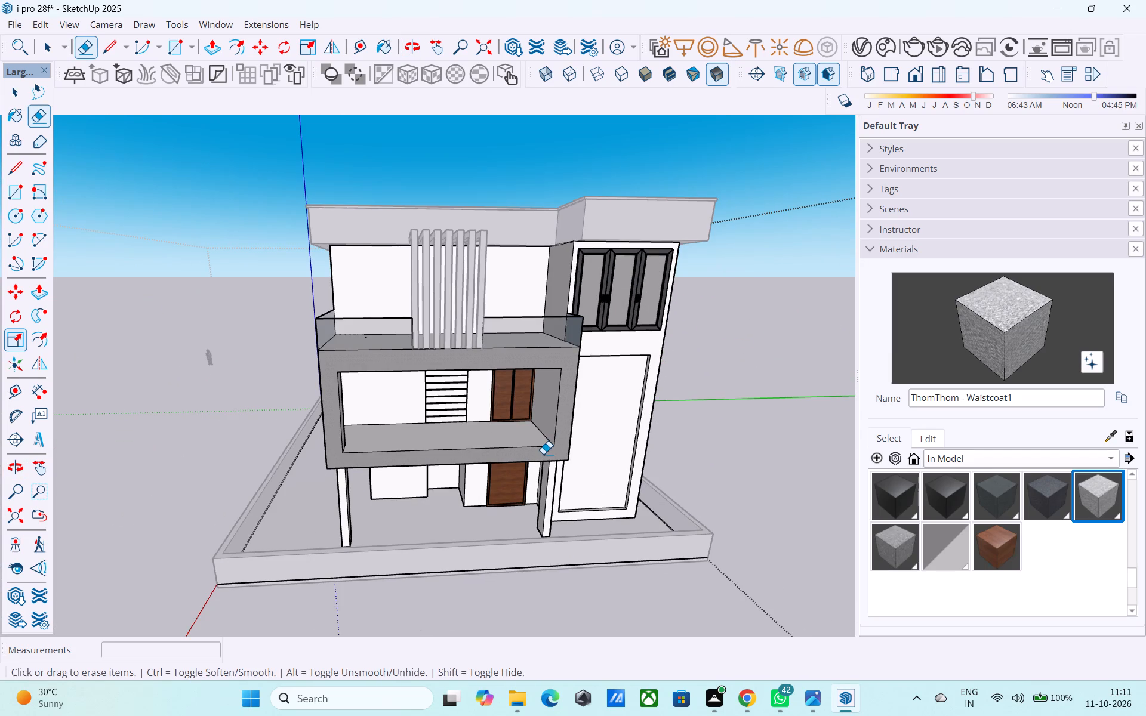
pyautogui.press('space')
pyautogui.scroll(-5, 502, 442)
pyautogui.moveTo(475, 461); pyautogui.dragTo(868, 461, button='middle')
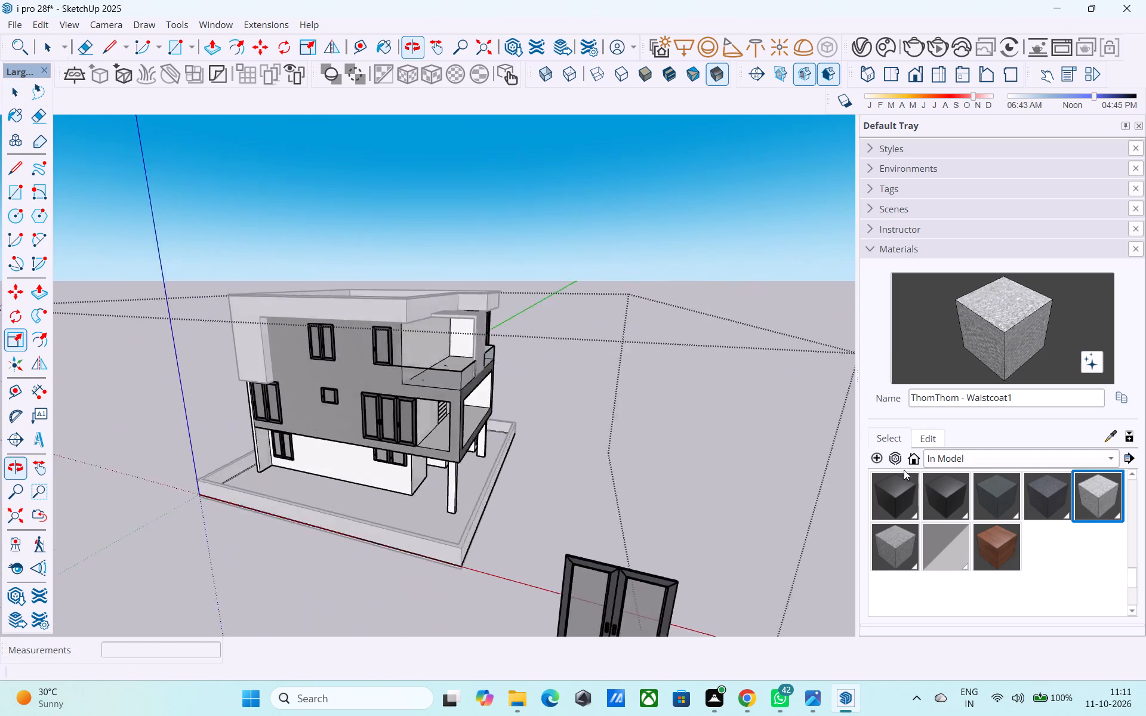
pyautogui.scroll(4, 520, 458)
pyautogui.scroll(-3, 491, 450)
pyautogui.moveTo(488, 450); pyautogui.dragTo(310, 335, button='middle')
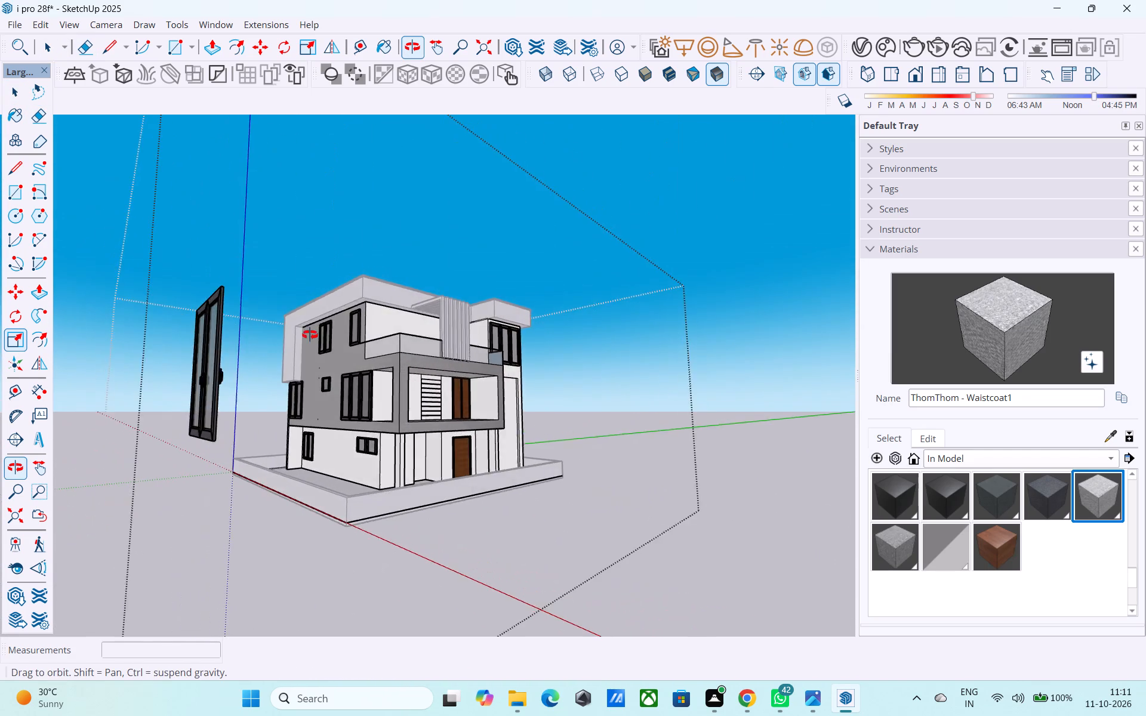
pyautogui.moveTo(310, 335); pyautogui.dragTo(578, 467, button='middle')
# Copy the top floor's single-pane side window by its bottom corner onto the ground-floor wall beside the wooden entrance door.
pyautogui.scroll(10, 365, 452)
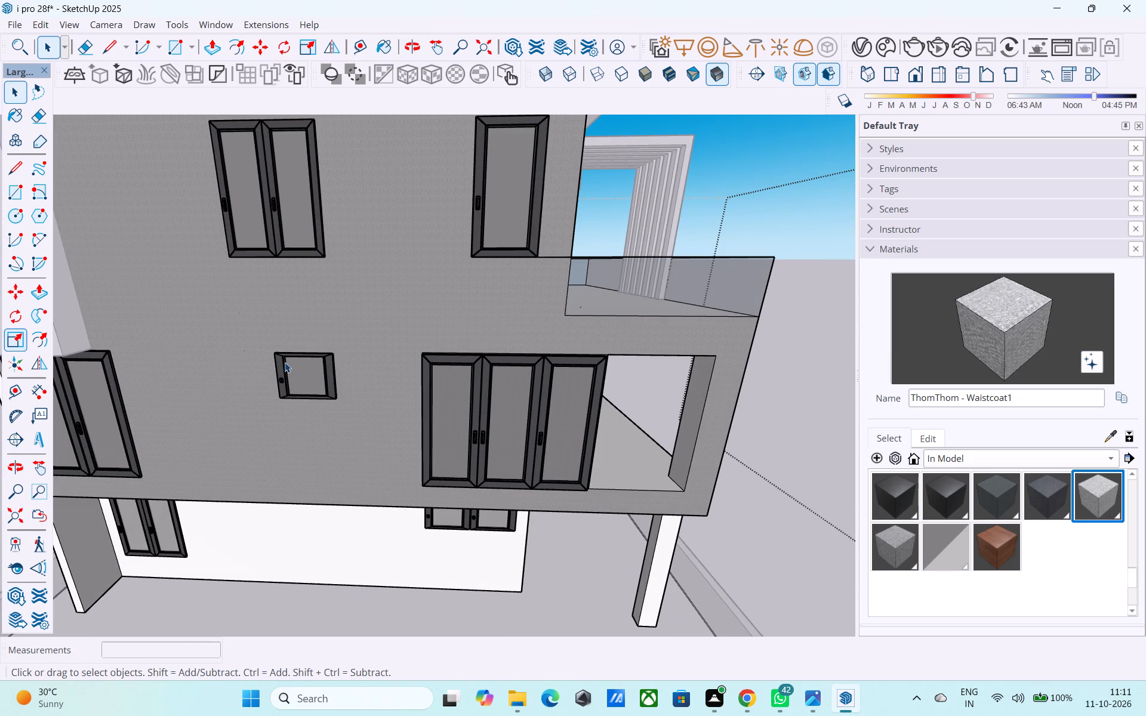
pyautogui.scroll(-3, 523, 273)
pyautogui.click(490, 201)
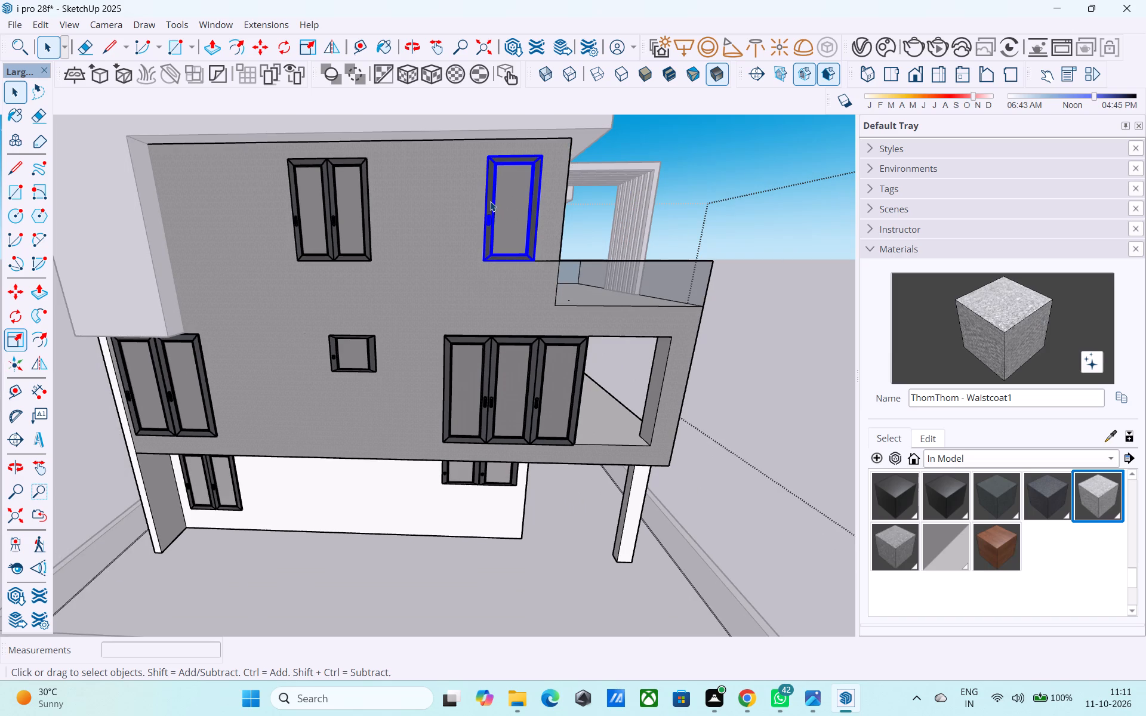
pyautogui.press('m')
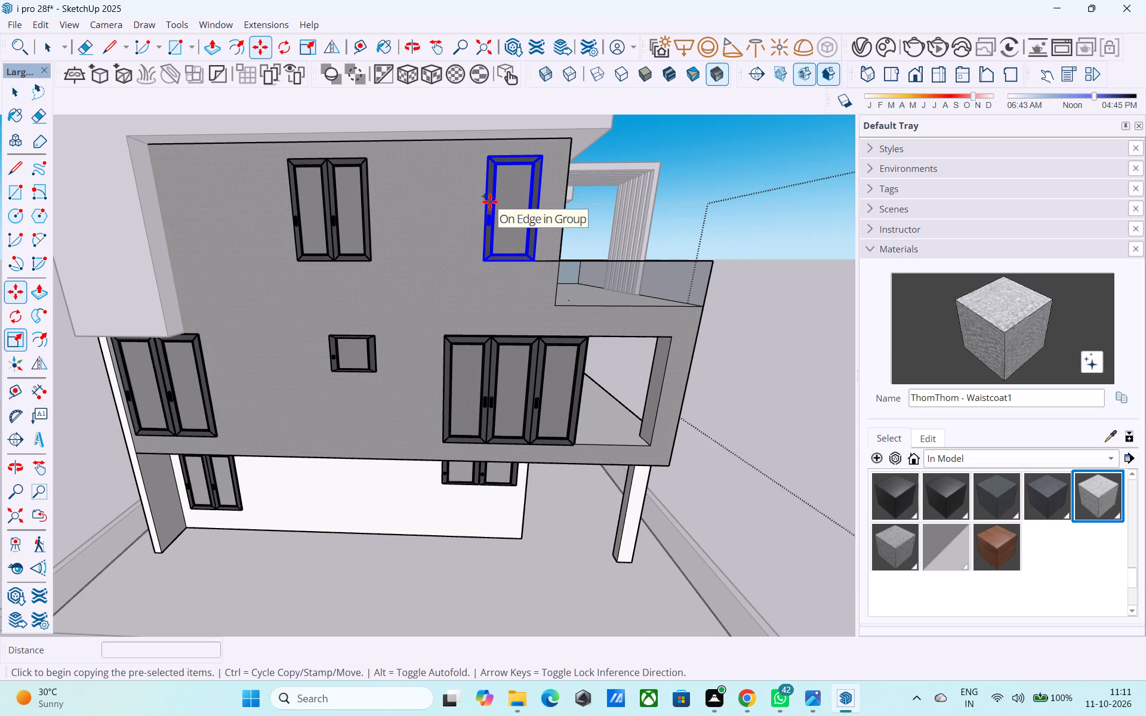
pyautogui.moveTo(642, 316); pyautogui.dragTo(525, 285, button='middle')
pyautogui.scroll(11, 526, 286)
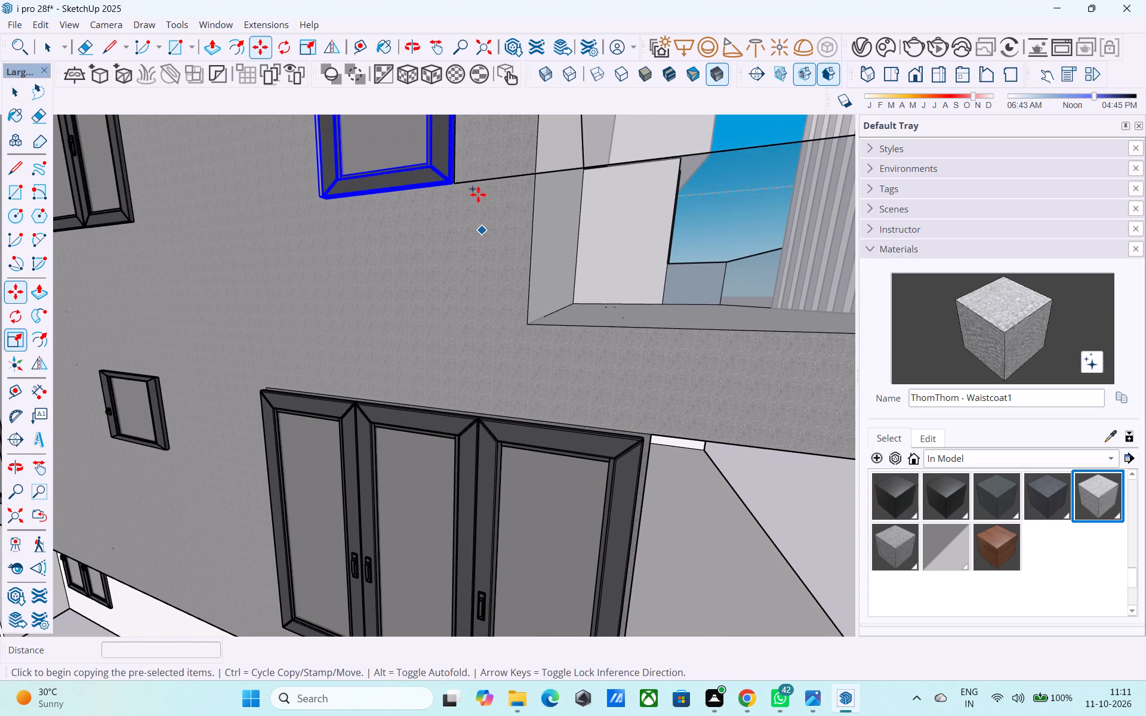
pyautogui.click(458, 179)
pyautogui.scroll(-10, 529, 257)
pyautogui.moveTo(932, 477); pyautogui.dragTo(811, 317, button='middle')
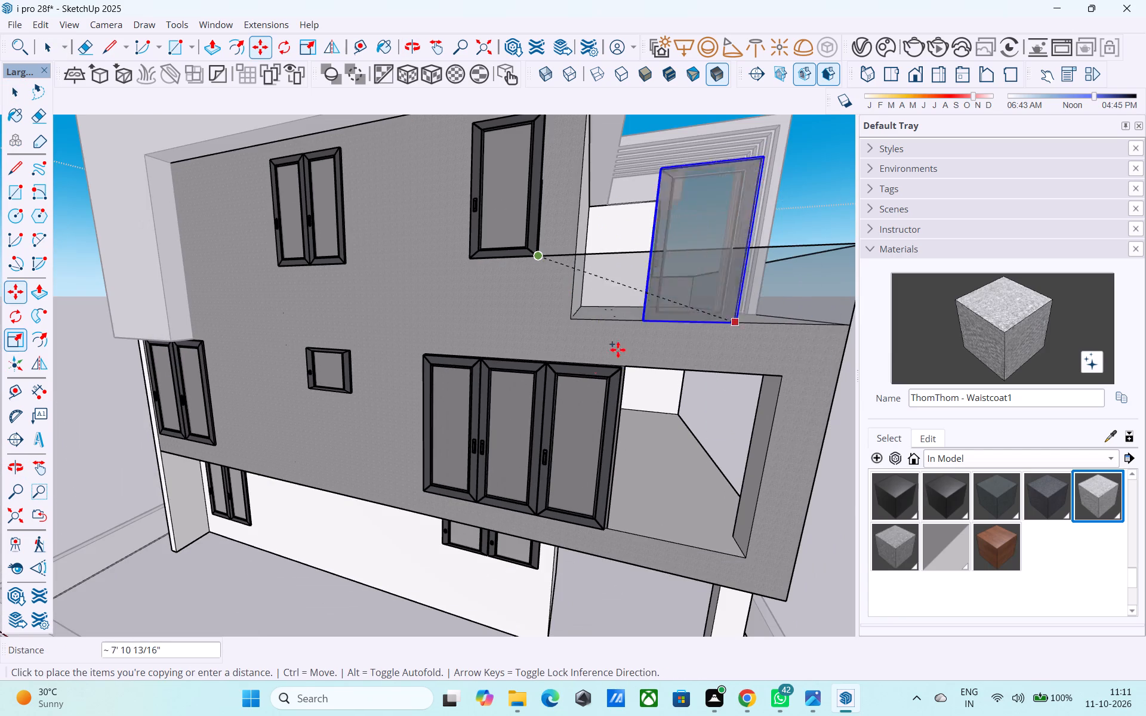
pyautogui.scroll(-13, 605, 359)
pyautogui.scroll(9, 628, 527)
pyautogui.moveTo(627, 524); pyautogui.dragTo(619, 489, button='middle')
pyautogui.scroll(-1, 595, 474)
pyautogui.scroll(11, 595, 474)
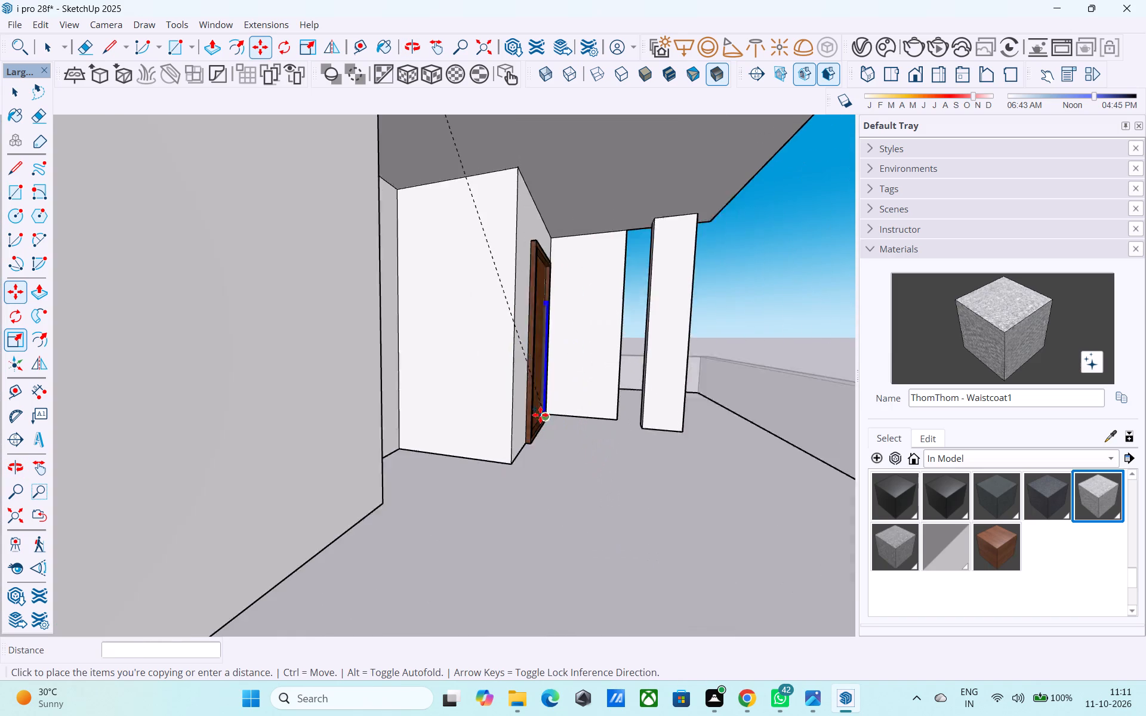
pyautogui.scroll(5, 540, 415)
pyautogui.click(473, 408)
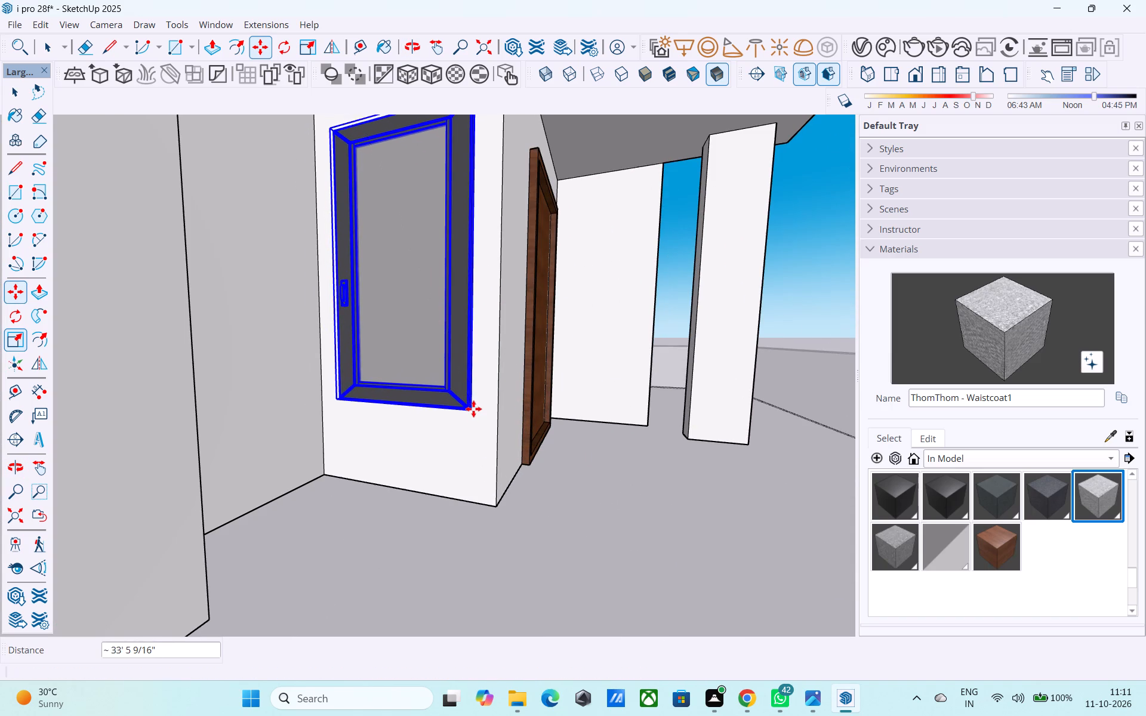
# Shorten the ground-floor window beside the wooden entrance door from its bottom edge, scaling its height to about 0.86.
pyautogui.scroll(-4, 468, 411)
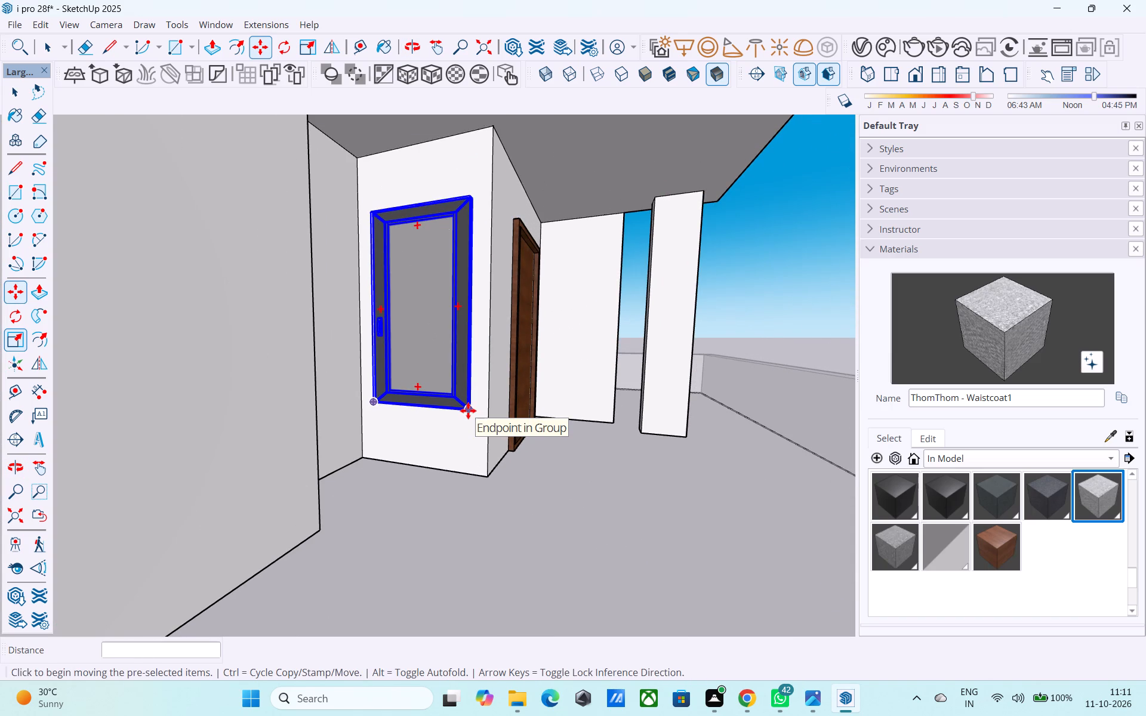
pyautogui.press('s')
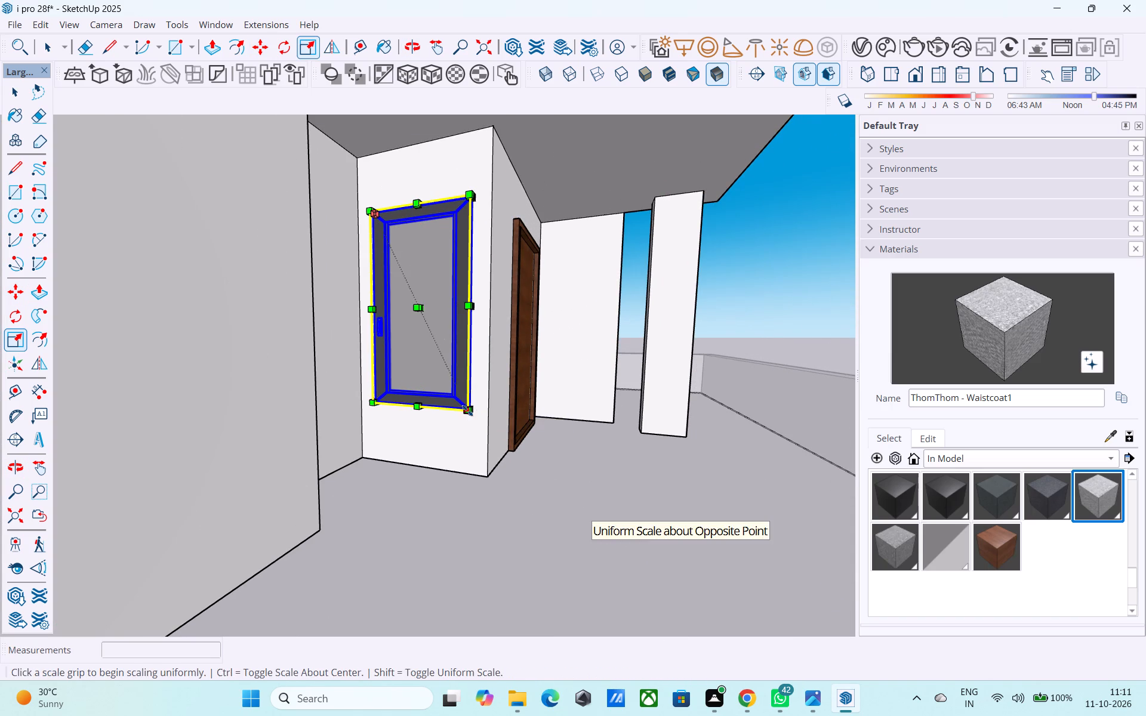
pyautogui.scroll(7, 431, 445)
pyautogui.moveTo(554, 450); pyautogui.dragTo(450, 393, button='middle')
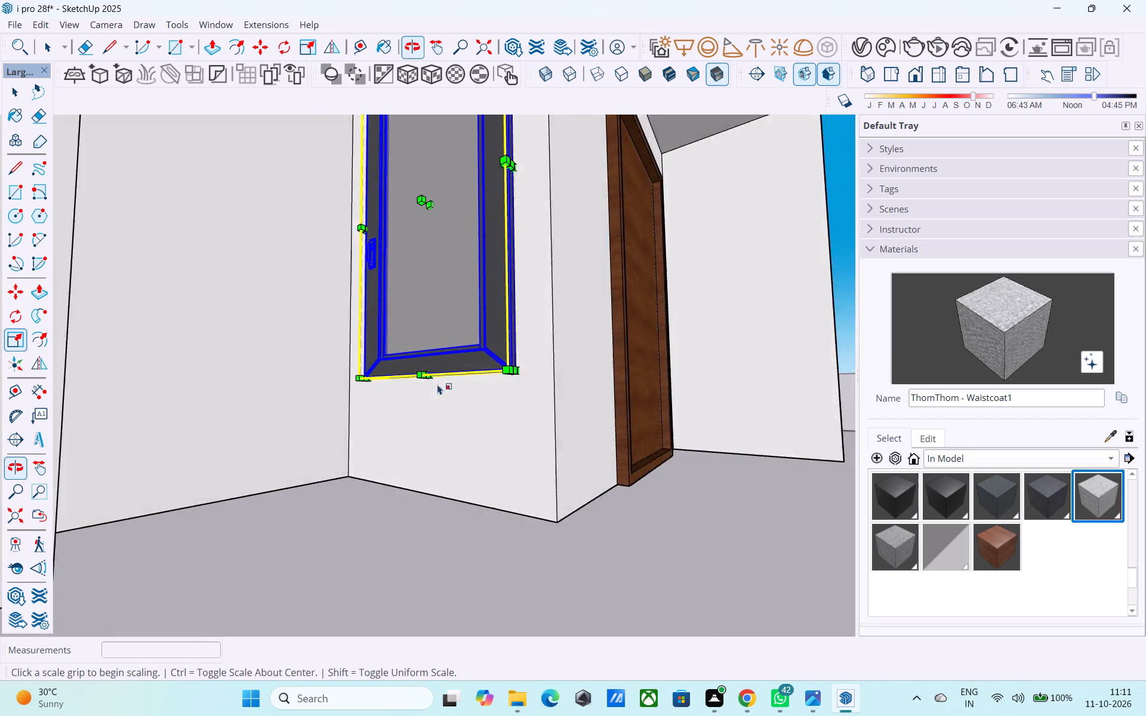
pyautogui.scroll(9, 433, 381)
pyautogui.moveTo(420, 372); pyautogui.dragTo(429, 237)
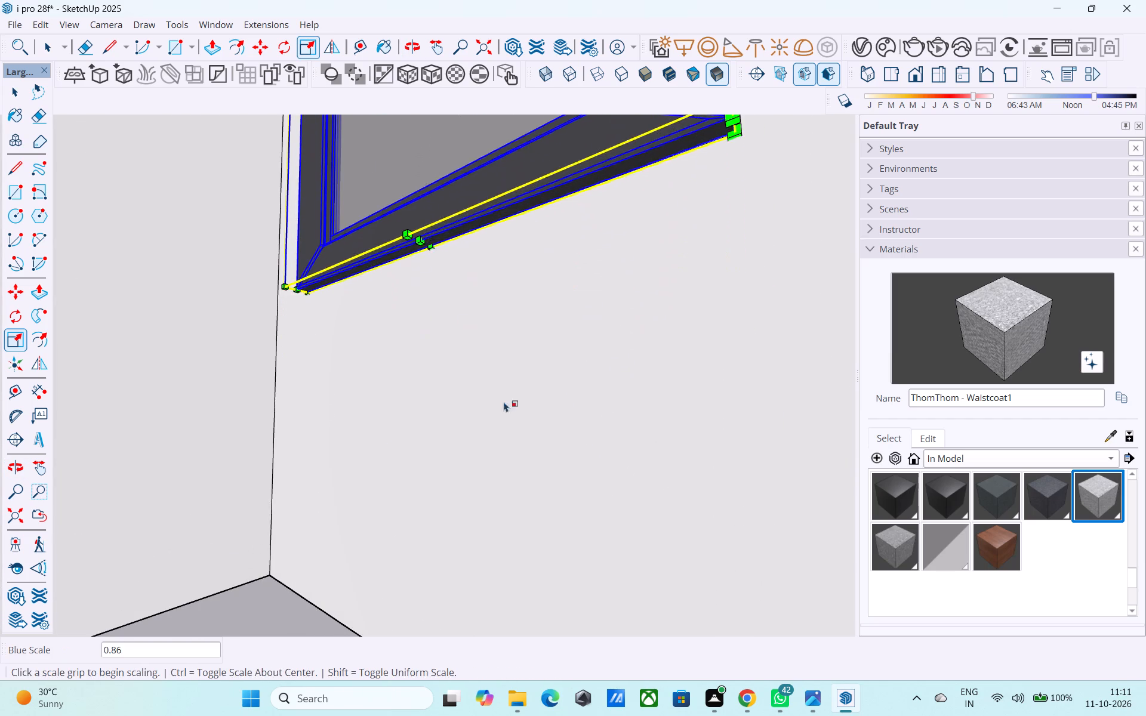
# Reduce the same window's height from its top edge with a vertical Scale.
pyautogui.scroll(-5, 517, 440)
pyautogui.moveTo(557, 524); pyautogui.dragTo(634, 680, button='middle')
pyautogui.scroll(-13, 623, 559)
pyautogui.moveTo(653, 296); pyautogui.dragTo(639, 372, button='middle')
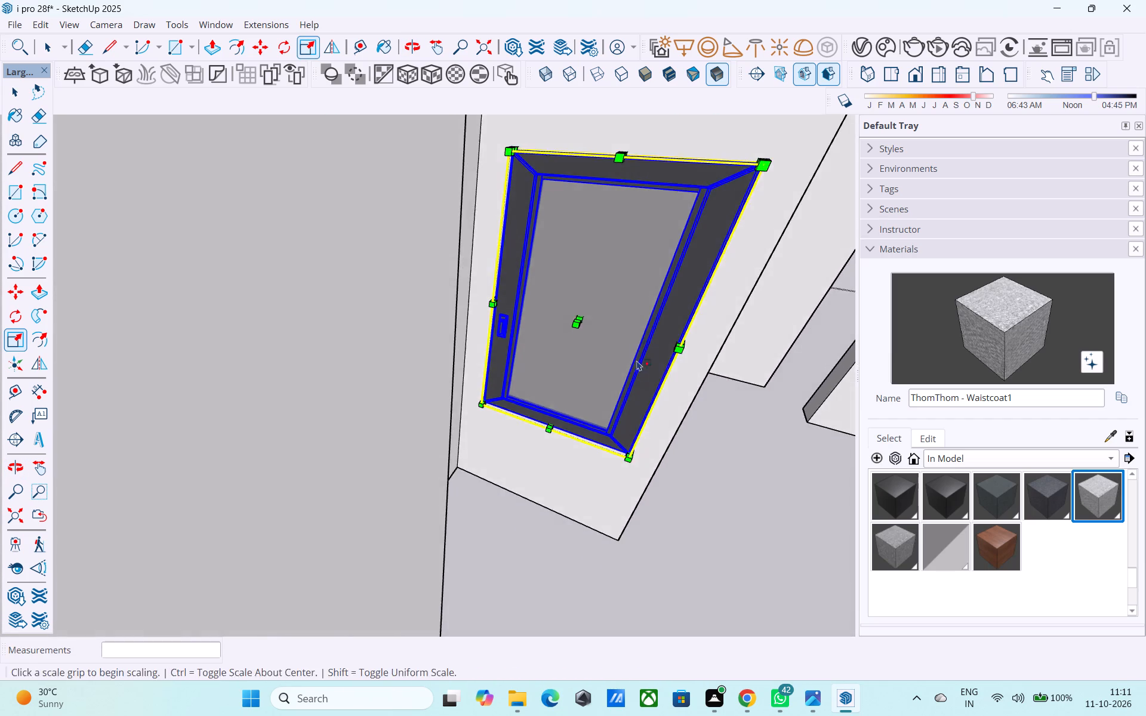
pyautogui.moveTo(644, 287); pyautogui.dragTo(522, 422, button='middle')
pyautogui.moveTo(572, 350); pyautogui.dragTo(697, 178, button='middle')
pyautogui.scroll(-5, 652, 190)
pyautogui.moveTo(608, 402); pyautogui.dragTo(621, 189, button='middle')
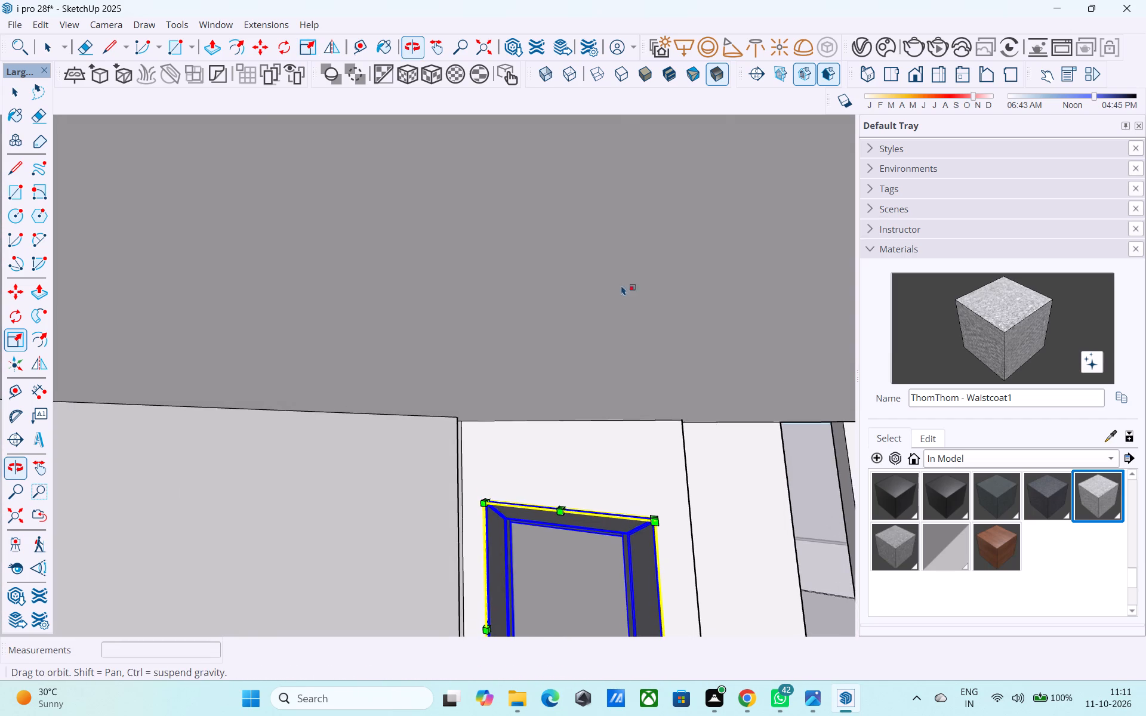
pyautogui.scroll(-4, 593, 369)
pyautogui.scroll(16, 608, 490)
pyautogui.moveTo(537, 516); pyautogui.dragTo(508, 538, button='middle')
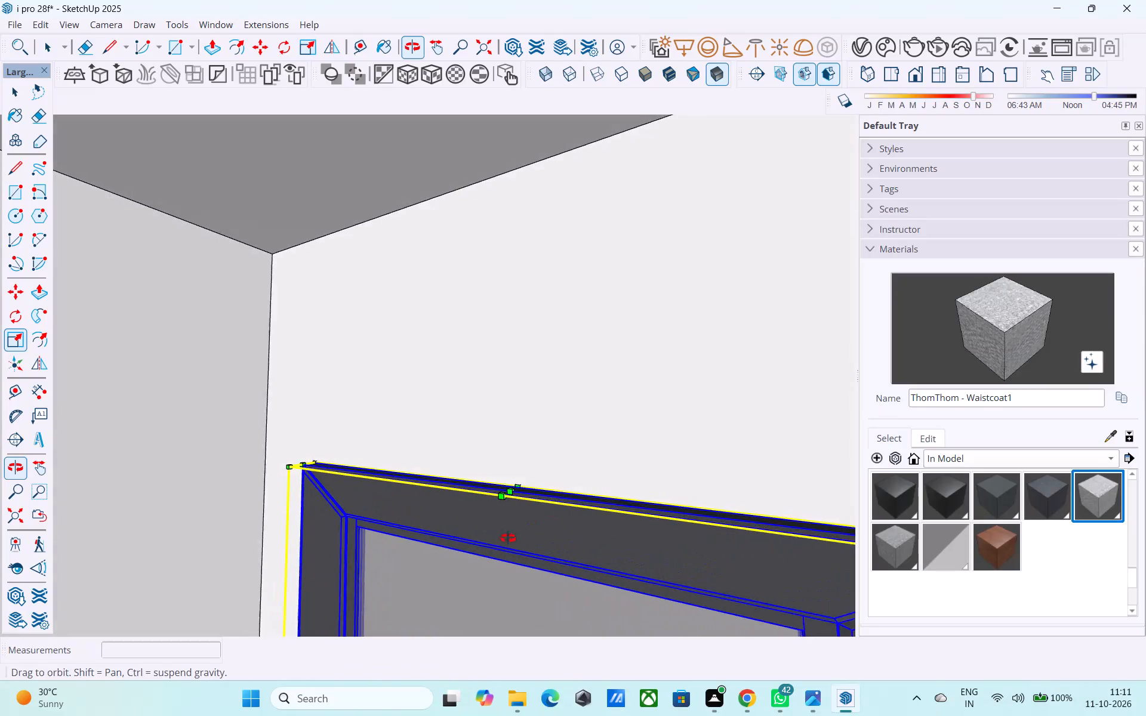
pyautogui.moveTo(508, 538); pyautogui.dragTo(492, 548, button='middle')
pyautogui.moveTo(510, 486); pyautogui.dragTo(521, 599)
# Shorten the same window again from its bottom edge, scaling its height to about 0.87.
pyautogui.scroll(-2, 451, 393)
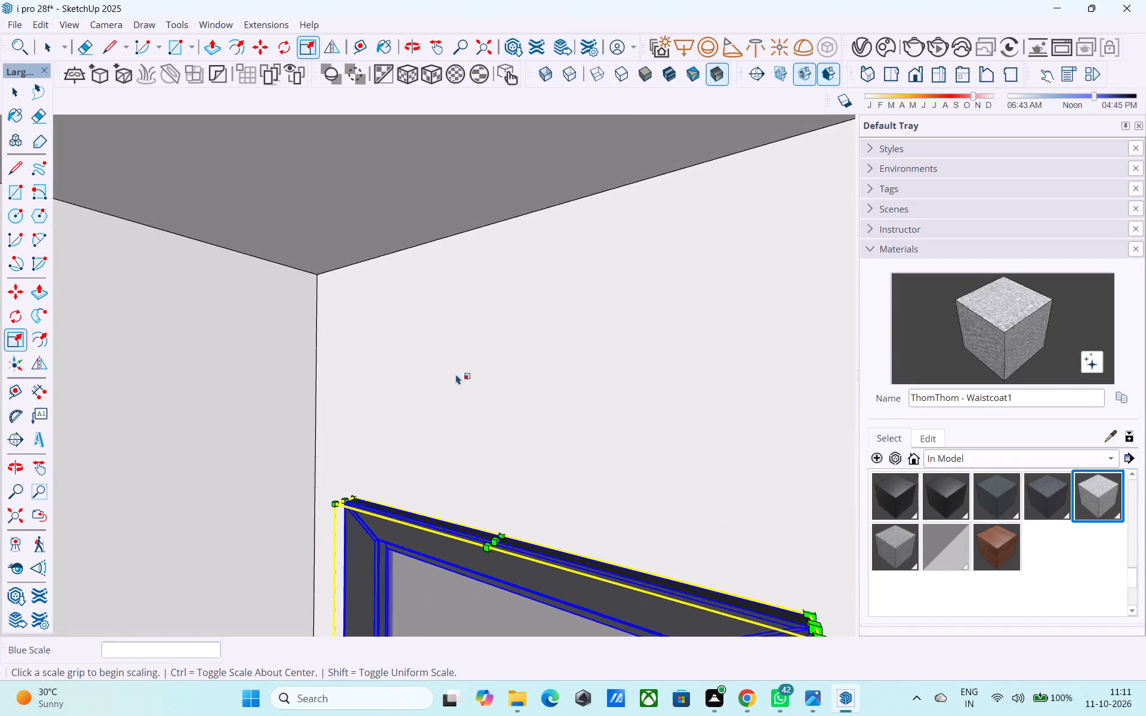
pyautogui.scroll(-13, 456, 374)
pyautogui.moveTo(554, 494); pyautogui.dragTo(581, 410, button='middle')
pyautogui.scroll(-8, 527, 422)
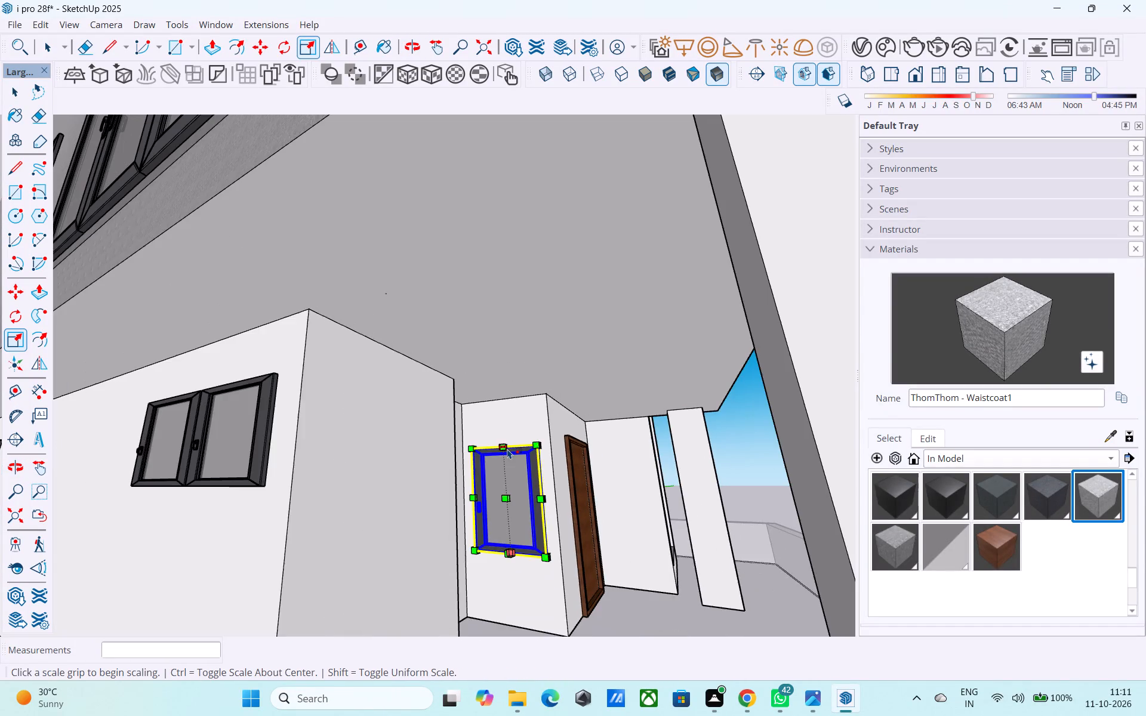
pyautogui.scroll(-3, 511, 458)
pyautogui.moveTo(534, 548); pyautogui.dragTo(544, 503, button='middle')
pyautogui.scroll(12, 512, 521)
pyautogui.moveTo(522, 525); pyautogui.dragTo(505, 520, button='middle')
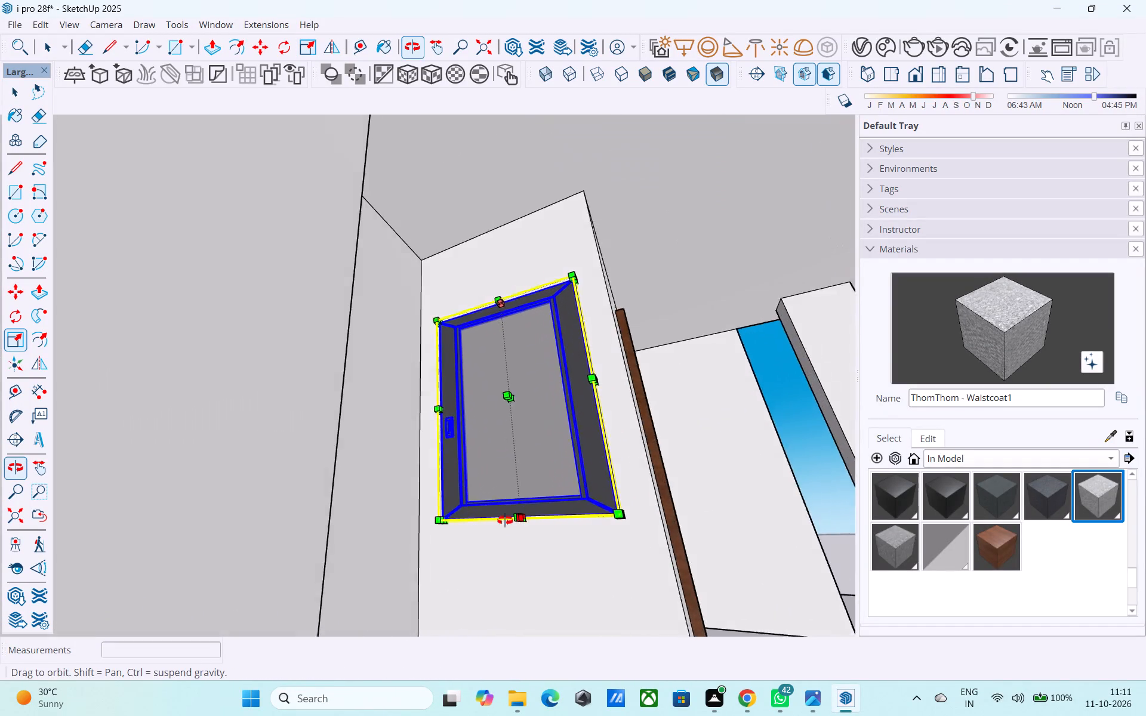
pyautogui.moveTo(505, 520); pyautogui.dragTo(387, 531, button='middle')
pyautogui.scroll(7, 586, 524)
pyautogui.moveTo(516, 488); pyautogui.dragTo(517, 424)
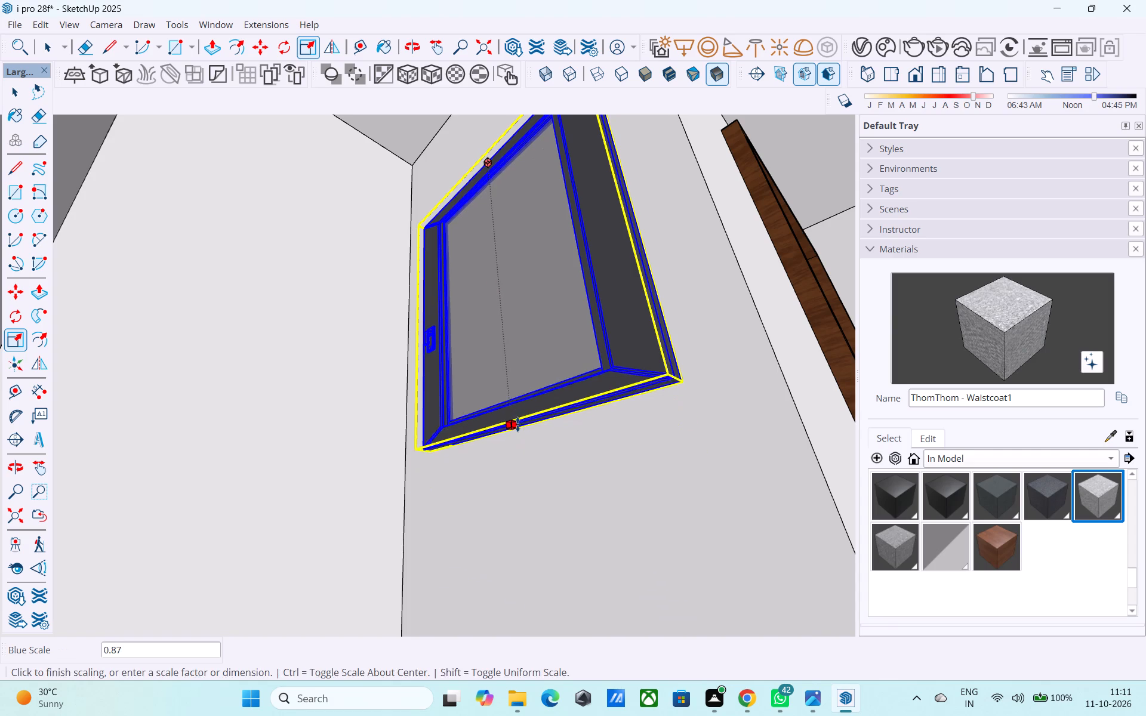
pyautogui.moveTo(517, 424); pyautogui.dragTo(517, 424)
# Examine the resized ground-floor window in relation to the entrance door and the front facade.
pyautogui.scroll(-15, 519, 433)
pyautogui.moveTo(511, 362); pyautogui.dragTo(534, 501, button='middle')
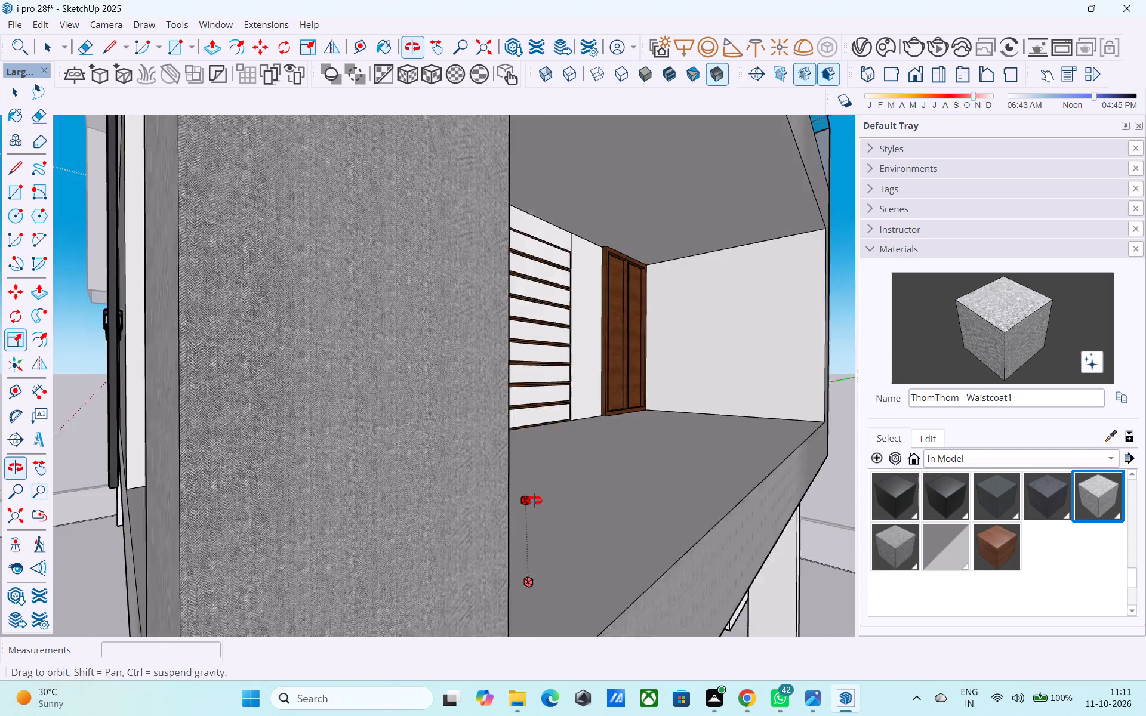
pyautogui.moveTo(534, 501); pyautogui.dragTo(522, 430, button='middle')
pyautogui.press('space')
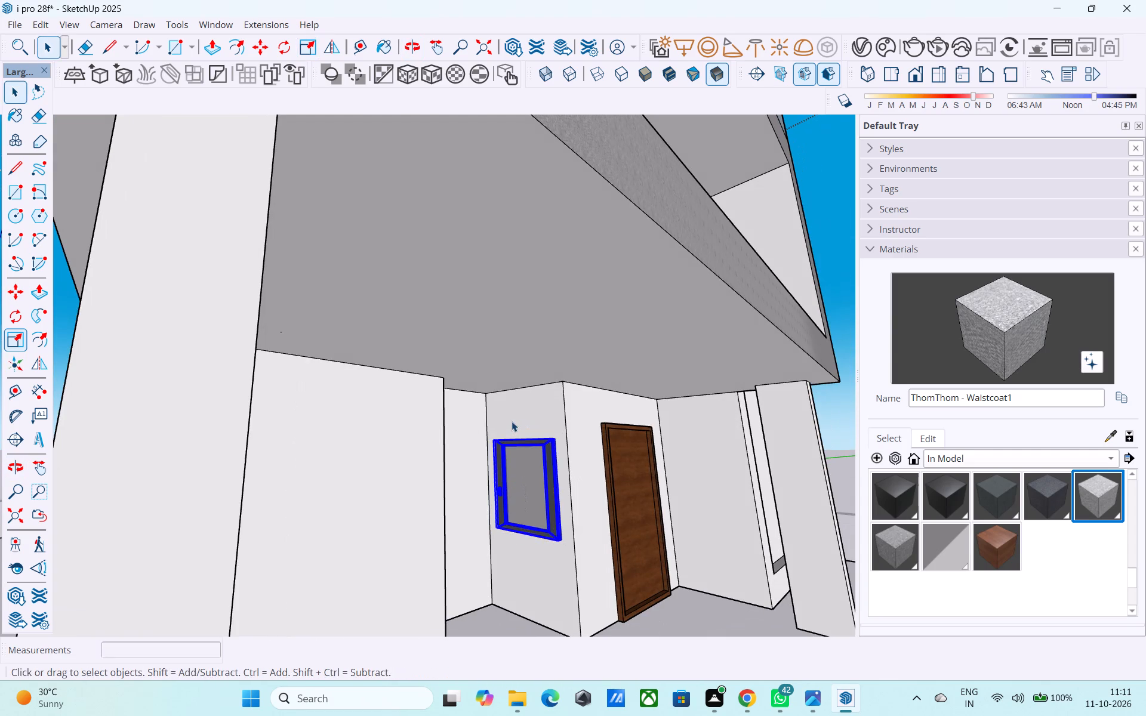
pyautogui.scroll(-9, 509, 450)
pyautogui.click(775, 455)
pyautogui.moveTo(646, 442); pyautogui.dragTo(490, 490, button='middle')
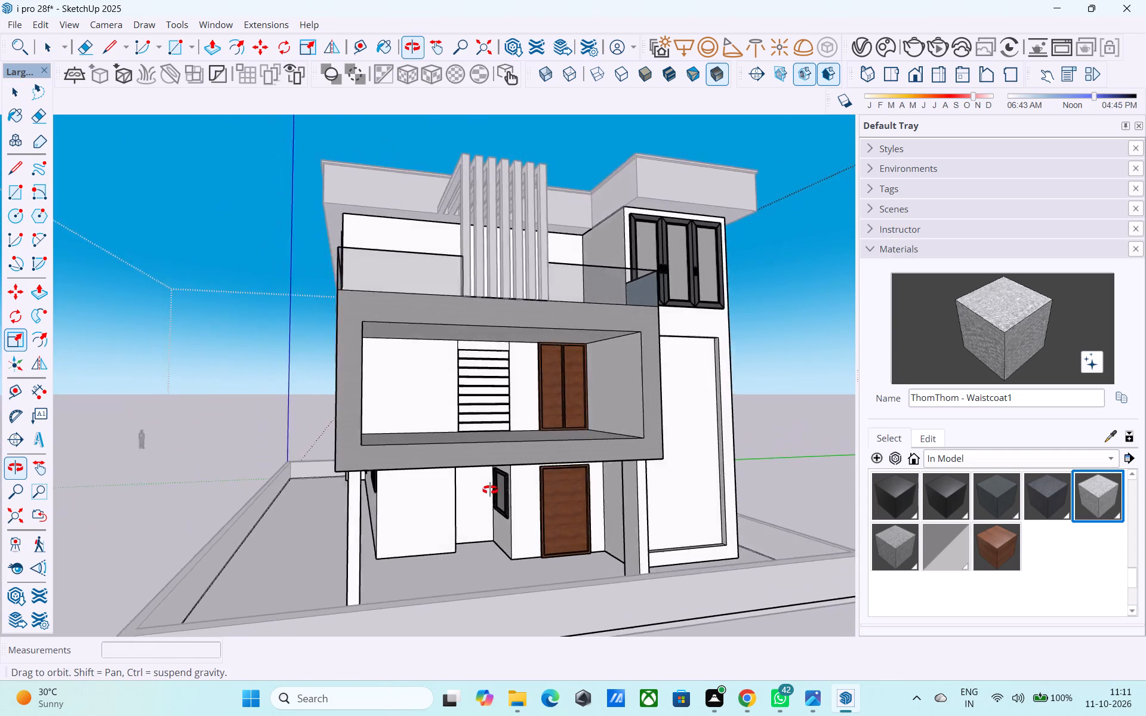
pyautogui.moveTo(490, 490); pyautogui.dragTo(440, 497, button='middle')
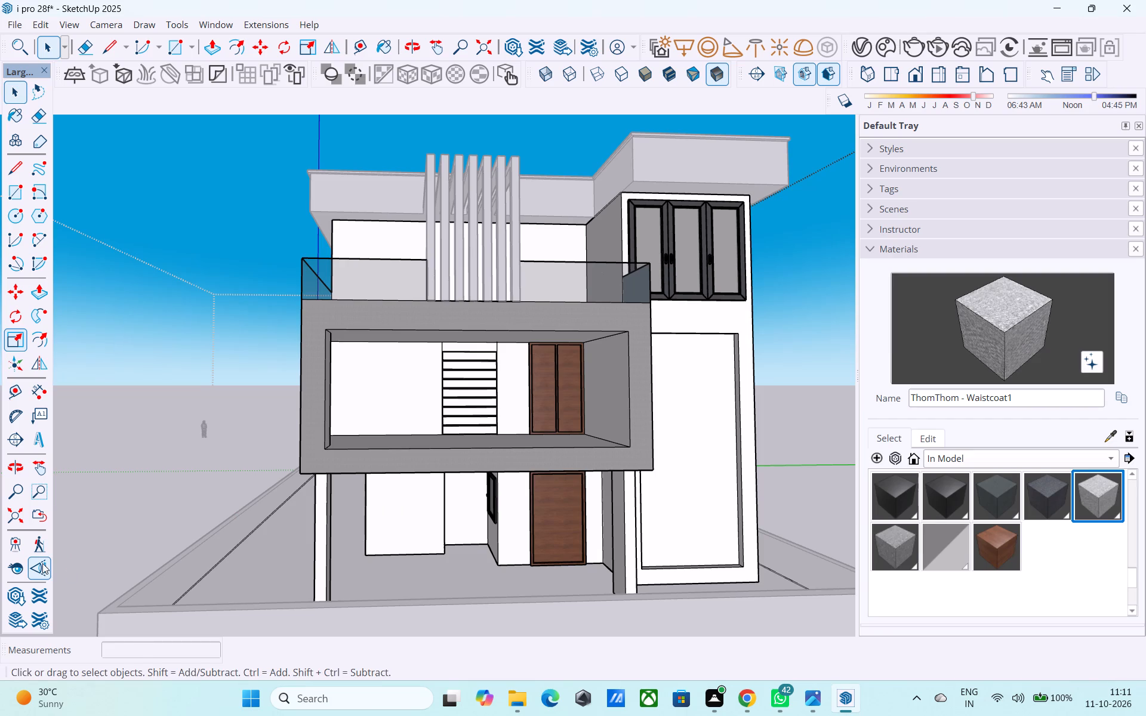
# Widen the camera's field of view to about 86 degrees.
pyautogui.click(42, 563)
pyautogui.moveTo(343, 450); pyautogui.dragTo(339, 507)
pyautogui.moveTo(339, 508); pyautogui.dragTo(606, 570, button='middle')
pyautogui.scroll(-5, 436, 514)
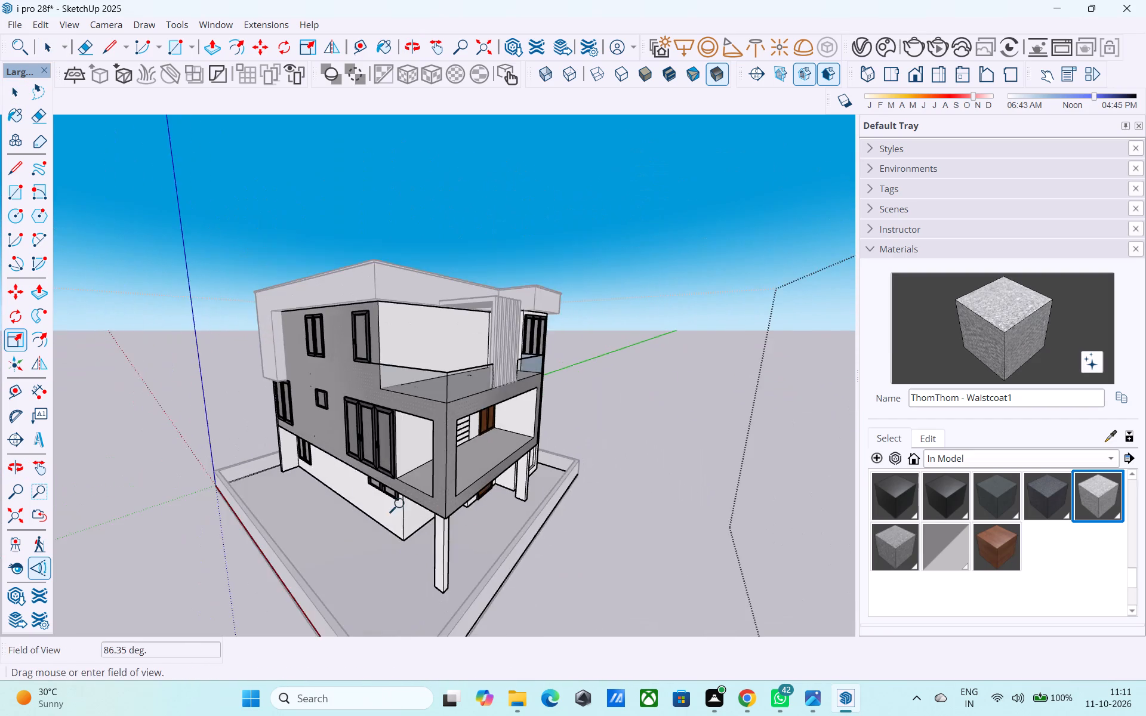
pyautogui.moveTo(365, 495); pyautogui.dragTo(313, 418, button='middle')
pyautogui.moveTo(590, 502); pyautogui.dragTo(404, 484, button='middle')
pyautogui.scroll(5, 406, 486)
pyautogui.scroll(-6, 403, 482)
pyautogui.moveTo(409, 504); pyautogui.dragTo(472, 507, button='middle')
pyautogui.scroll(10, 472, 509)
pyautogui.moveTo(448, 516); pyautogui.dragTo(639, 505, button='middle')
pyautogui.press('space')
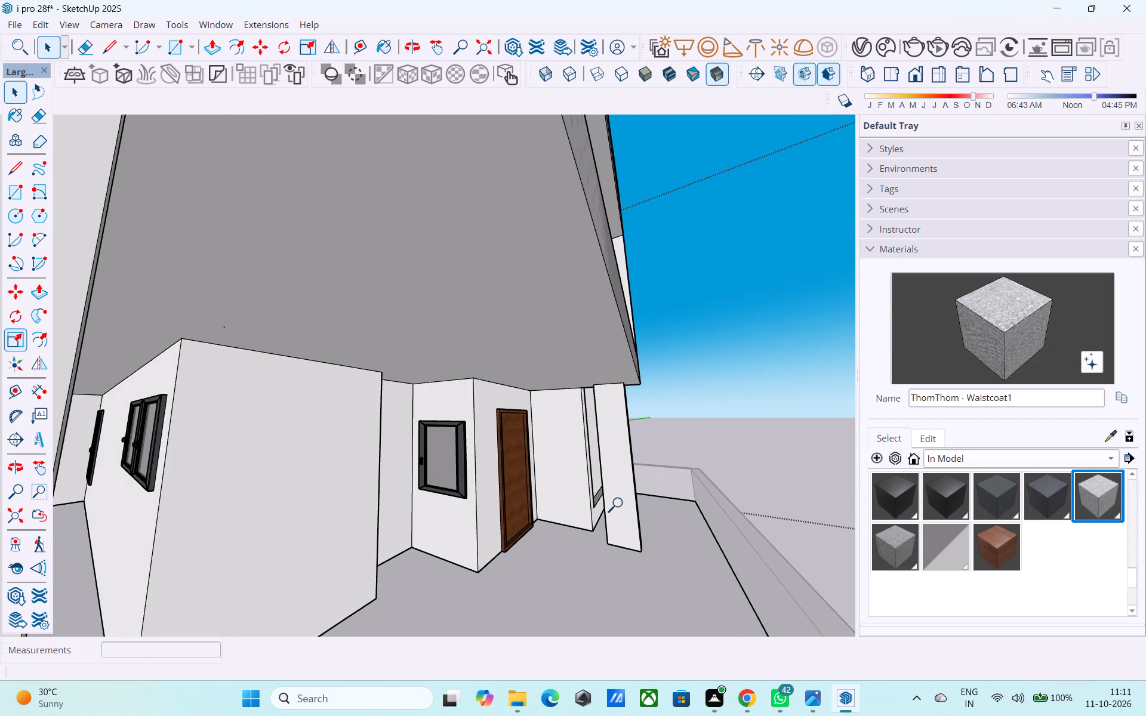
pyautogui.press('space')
# Examine the whole house from a distance along its front and window-lined side.
pyautogui.scroll(-8, 630, 512)
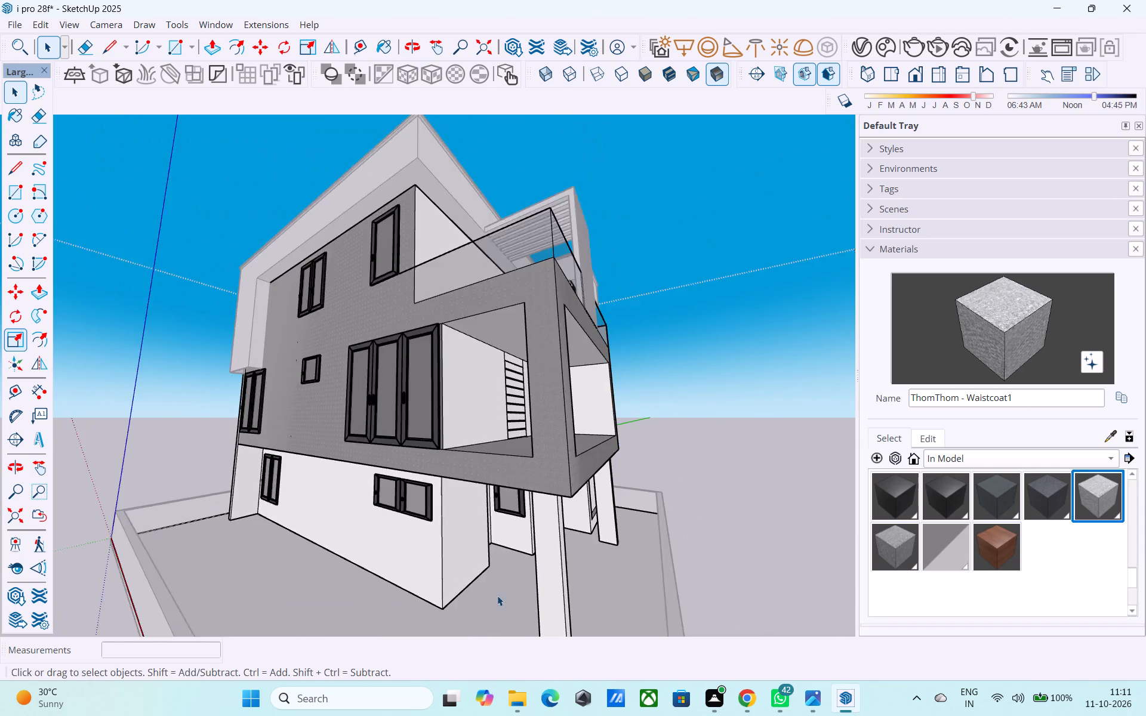
pyautogui.scroll(-9, 497, 595)
pyautogui.click(602, 351)
pyautogui.scroll(-4, 635, 409)
pyautogui.click(811, 417)
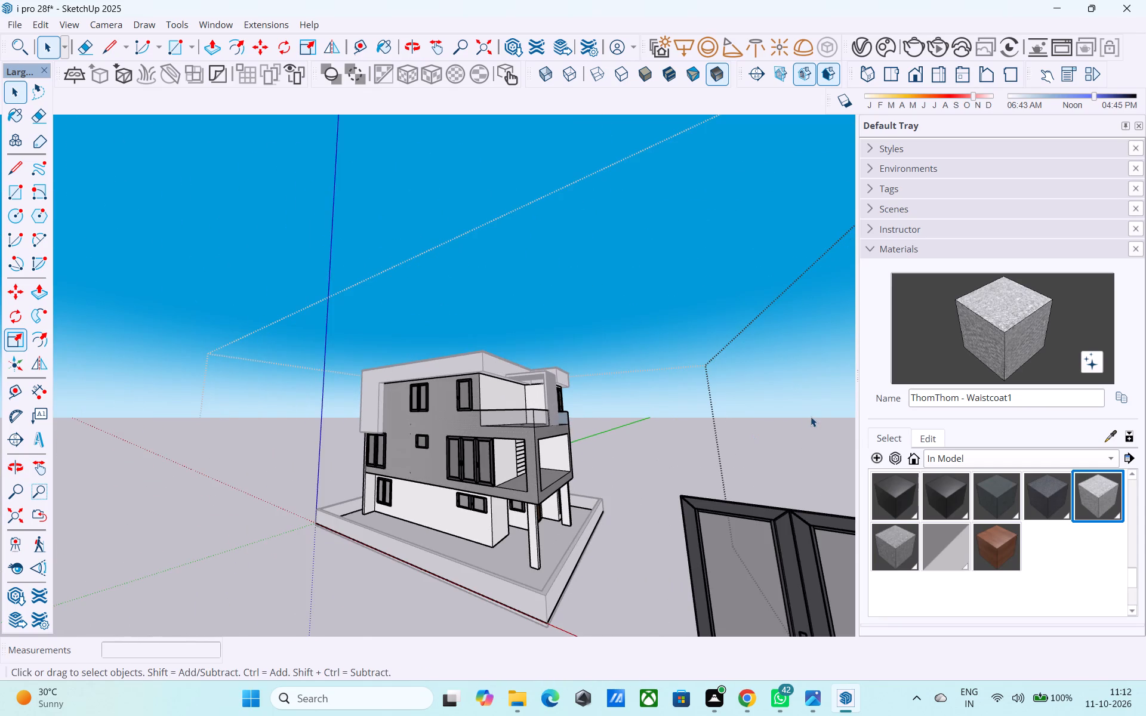
pyautogui.scroll(-10, 569, 476)
pyautogui.click(575, 443)
pyautogui.moveTo(595, 445); pyautogui.dragTo(342, 522, button='middle')
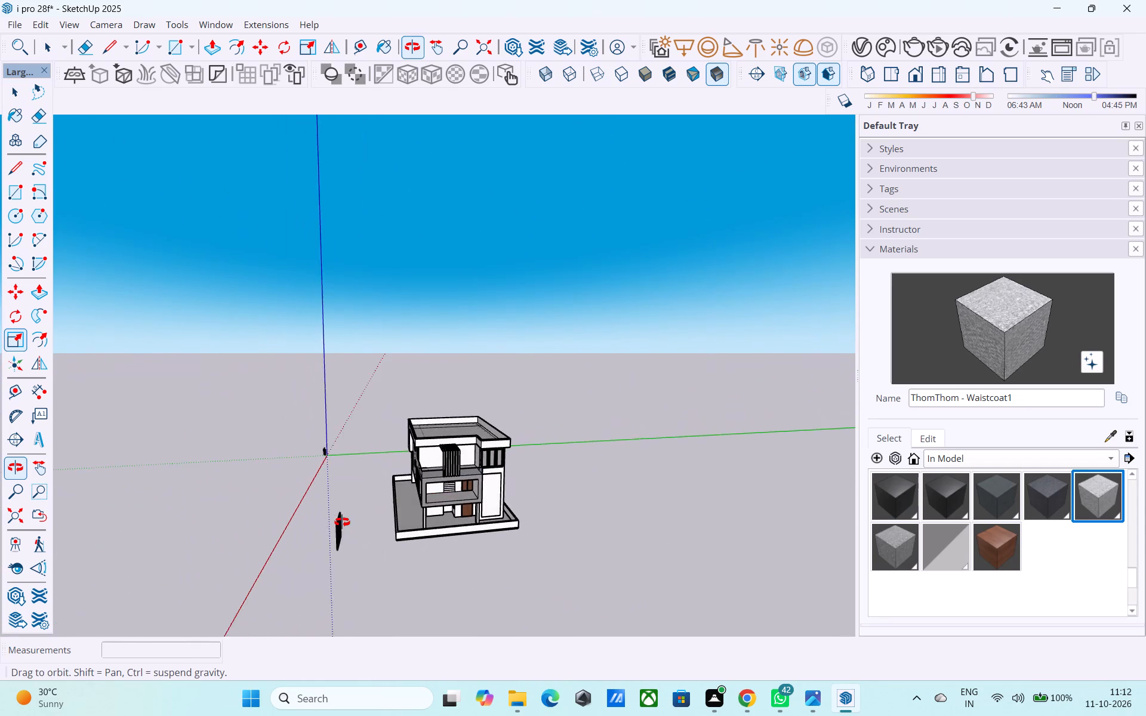
pyautogui.moveTo(342, 522); pyautogui.dragTo(397, 507, button='middle')
pyautogui.doubleClick(439, 488)
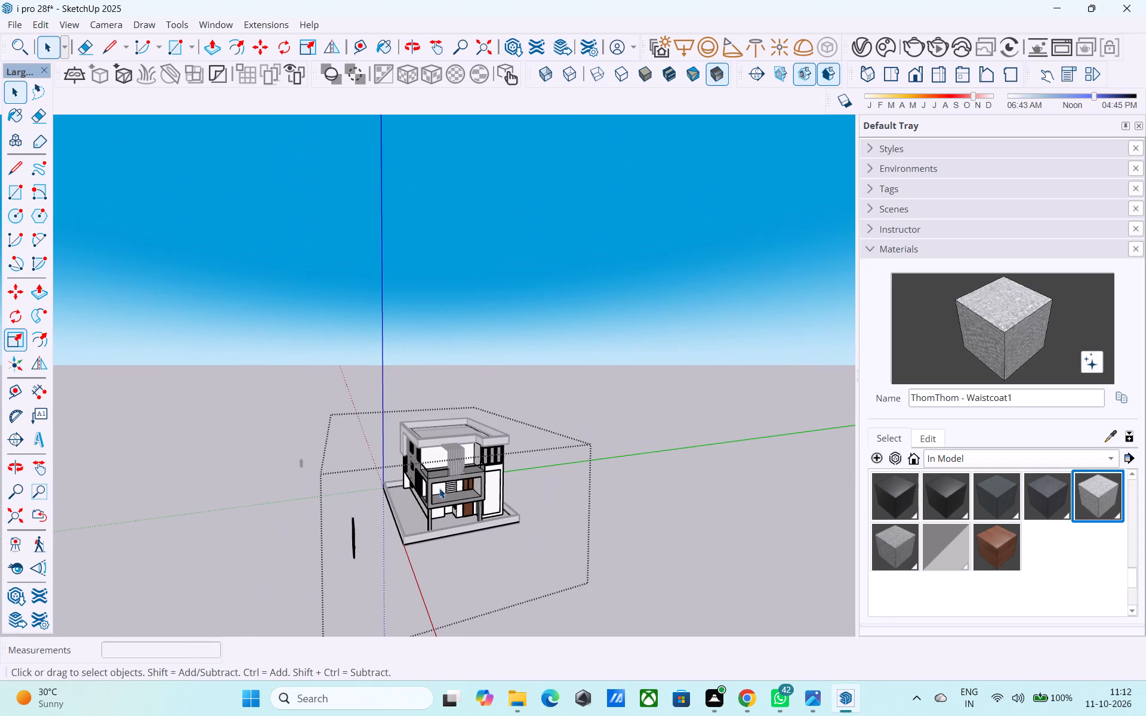
pyautogui.scroll(-4, 439, 488)
pyautogui.moveTo(440, 489); pyautogui.dragTo(569, 436, button='middle')
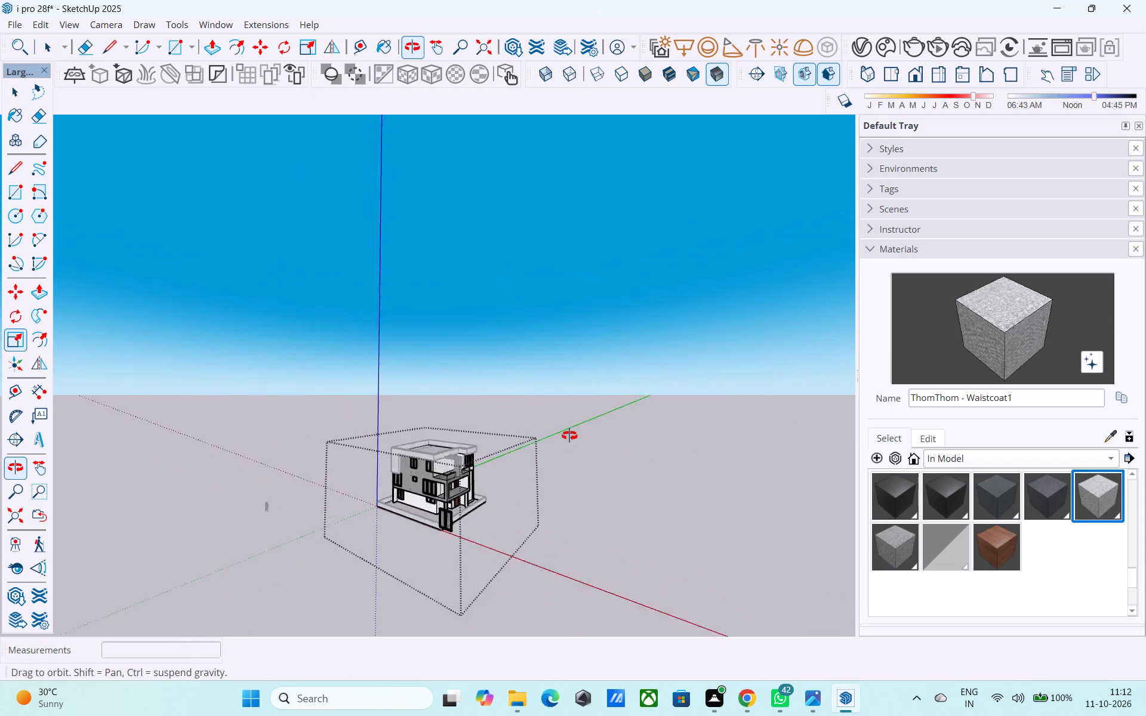
pyautogui.moveTo(569, 436); pyautogui.dragTo(568, 436, button='middle')
pyautogui.scroll(-4, 568, 436)
pyautogui.click(578, 421)
pyautogui.moveTo(569, 490); pyautogui.dragTo(430, 490, button='middle')
pyautogui.scroll(8, 418, 487)
pyautogui.scroll(3, 493, 430)
pyautogui.moveTo(501, 494); pyautogui.dragTo(701, 474, button='middle')
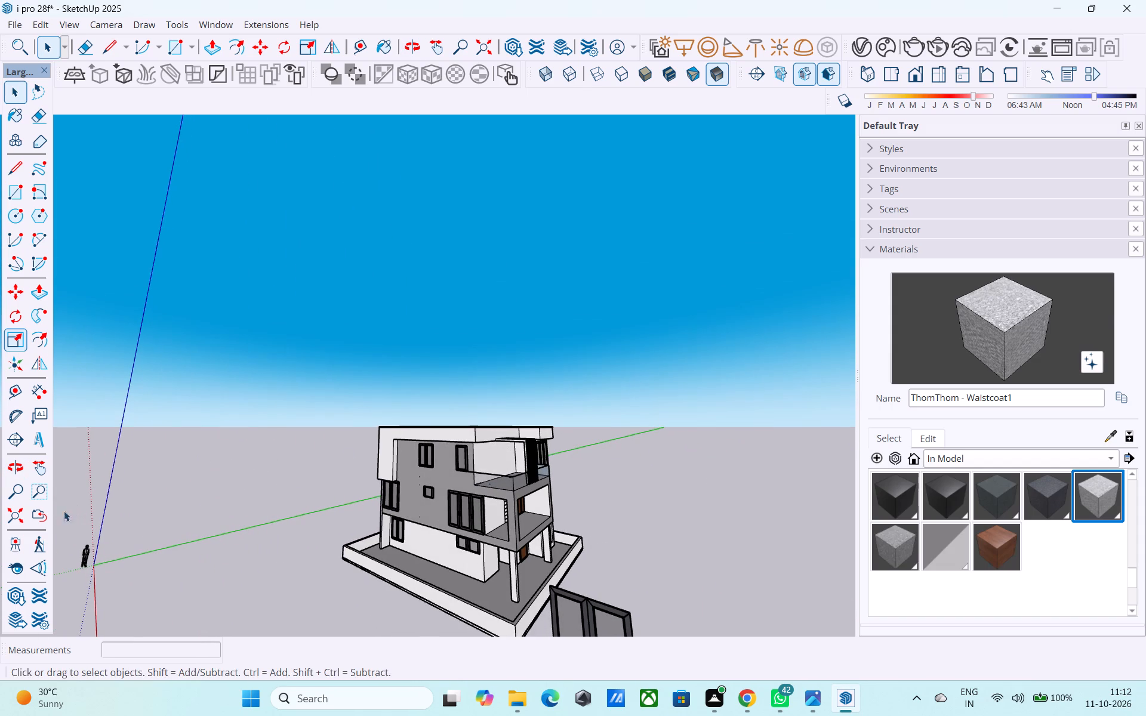
# Narrow the camera's field of view to about 58 degrees.
pyautogui.click(37, 566)
pyautogui.moveTo(457, 450); pyautogui.dragTo(445, 434)
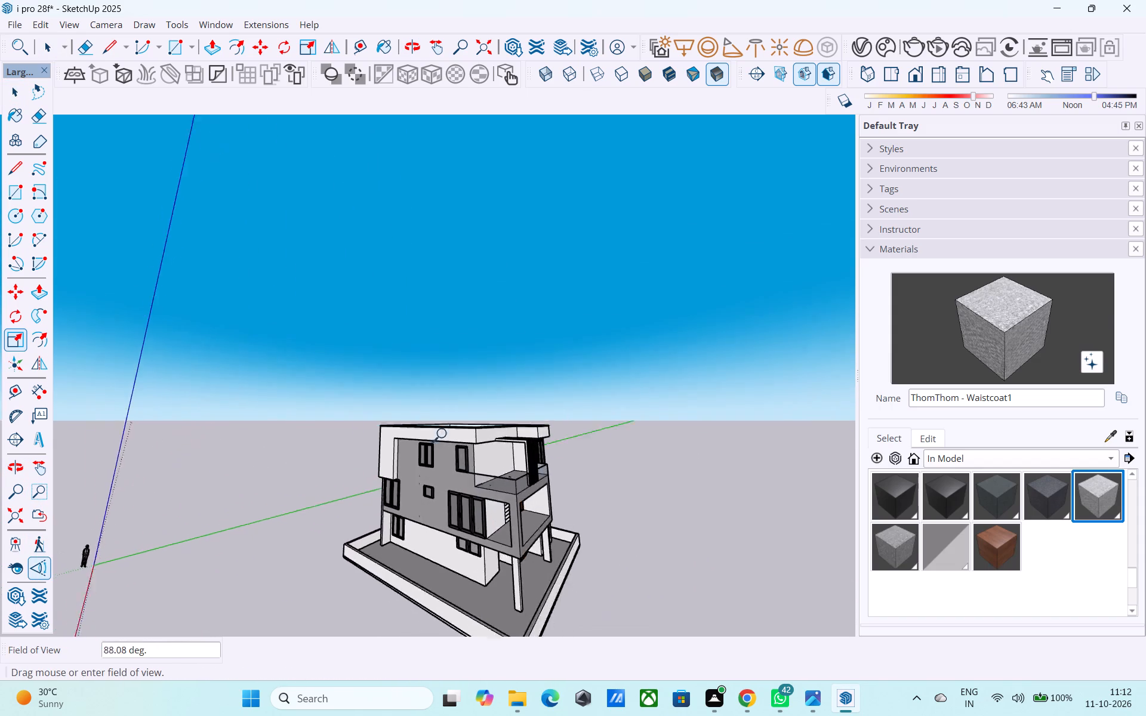
pyautogui.moveTo(445, 434); pyautogui.dragTo(395, 361)
pyautogui.moveTo(621, 464); pyautogui.dragTo(507, 505, button='middle')
pyautogui.scroll(6, 507, 505)
pyautogui.moveTo(531, 529); pyautogui.dragTo(438, 519, button='middle')
pyautogui.scroll(-9, 432, 513)
pyautogui.moveTo(474, 590); pyautogui.dragTo(473, 579)
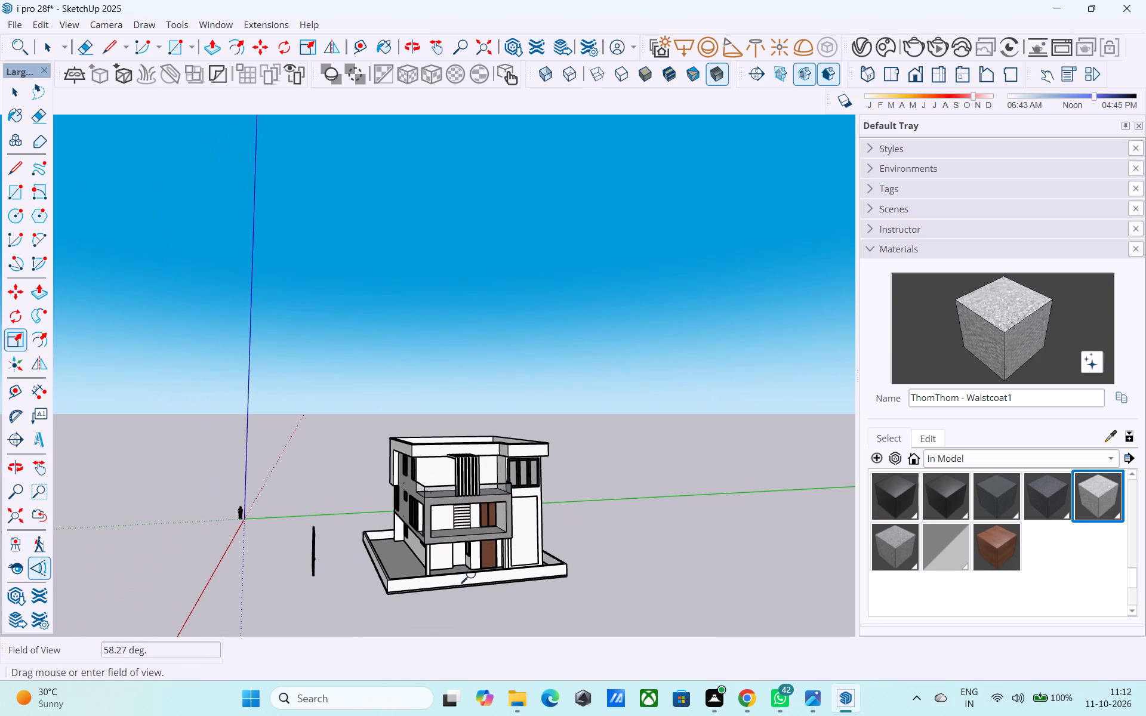
pyautogui.scroll(2, 491, 481)
pyautogui.press('space')
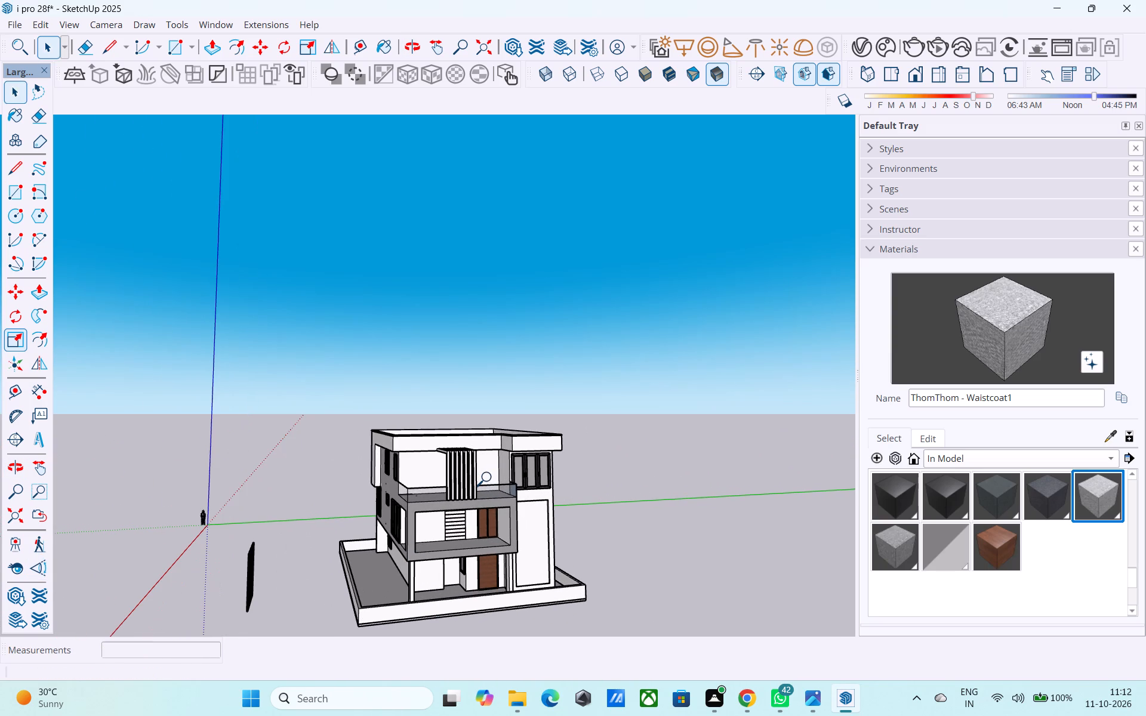
pyautogui.press('space')
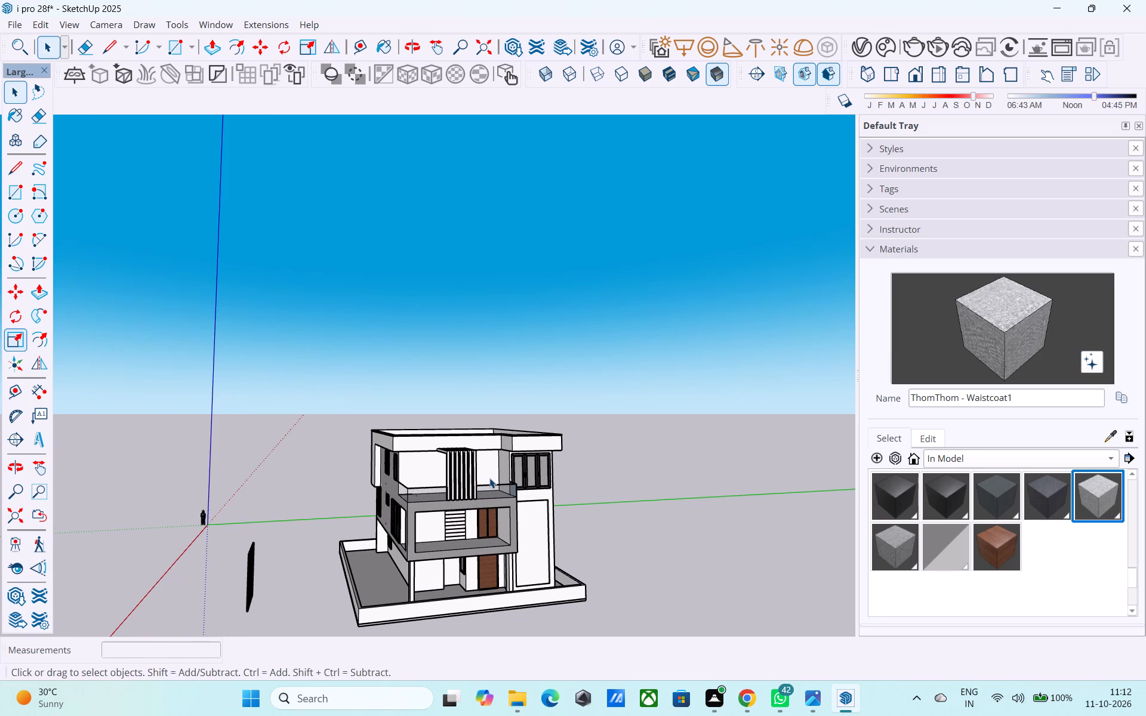
# Erase the short horizontal edge between the top floor's single-pane side window and the terrace corner.
pyautogui.moveTo(554, 443); pyautogui.dragTo(480, 491, button='middle')
pyautogui.moveTo(383, 498); pyautogui.dragTo(474, 484, button='middle')
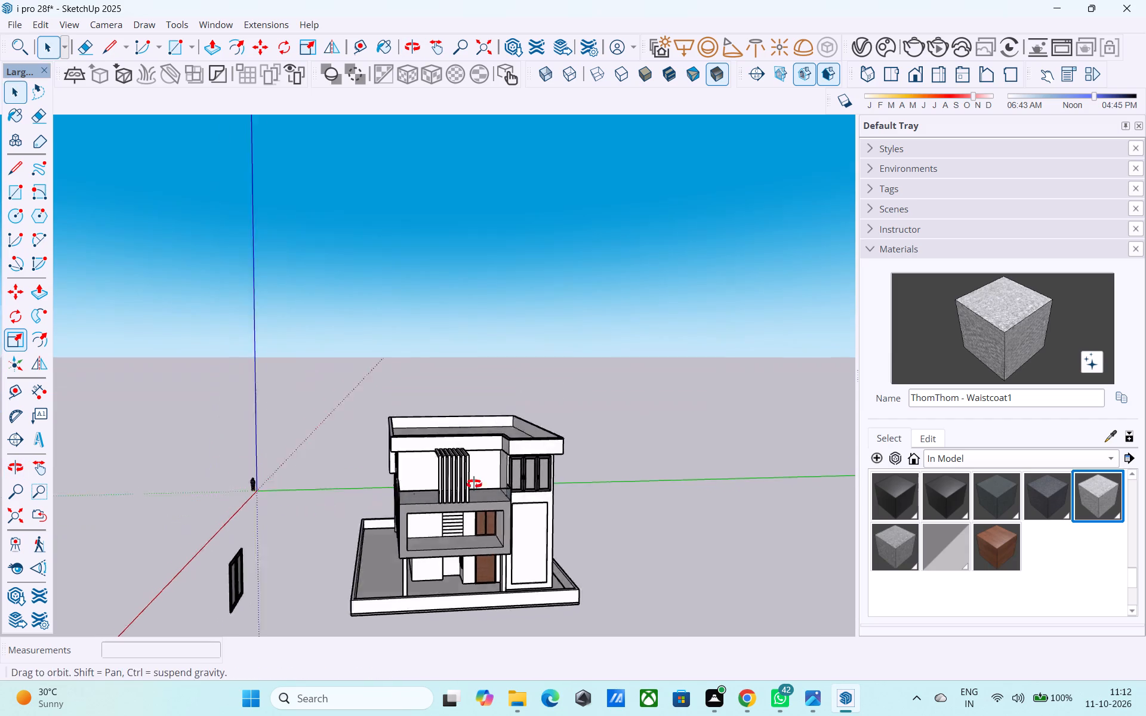
pyautogui.moveTo(474, 484); pyautogui.dragTo(693, 487, button='middle')
pyautogui.scroll(5, 454, 507)
pyautogui.moveTo(461, 498); pyautogui.dragTo(621, 507, button='middle')
pyautogui.scroll(10, 439, 485)
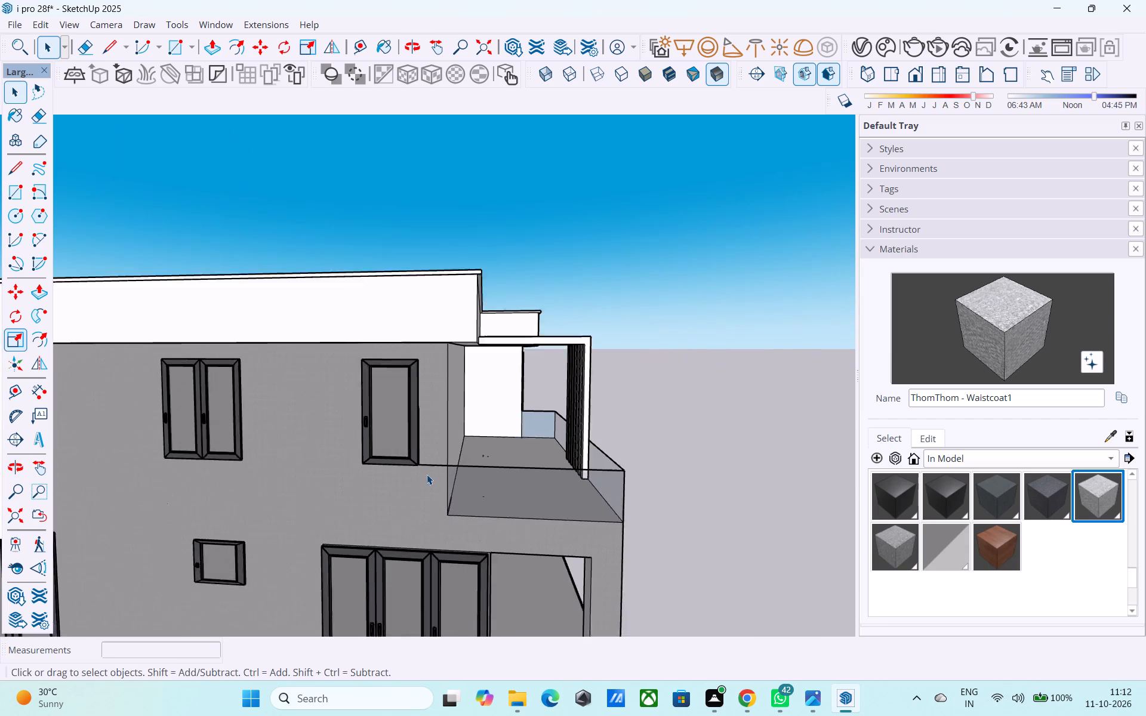
pyautogui.click(432, 459)
pyautogui.doubleClick(426, 465)
pyautogui.scroll(3, 427, 463)
pyautogui.click(428, 463)
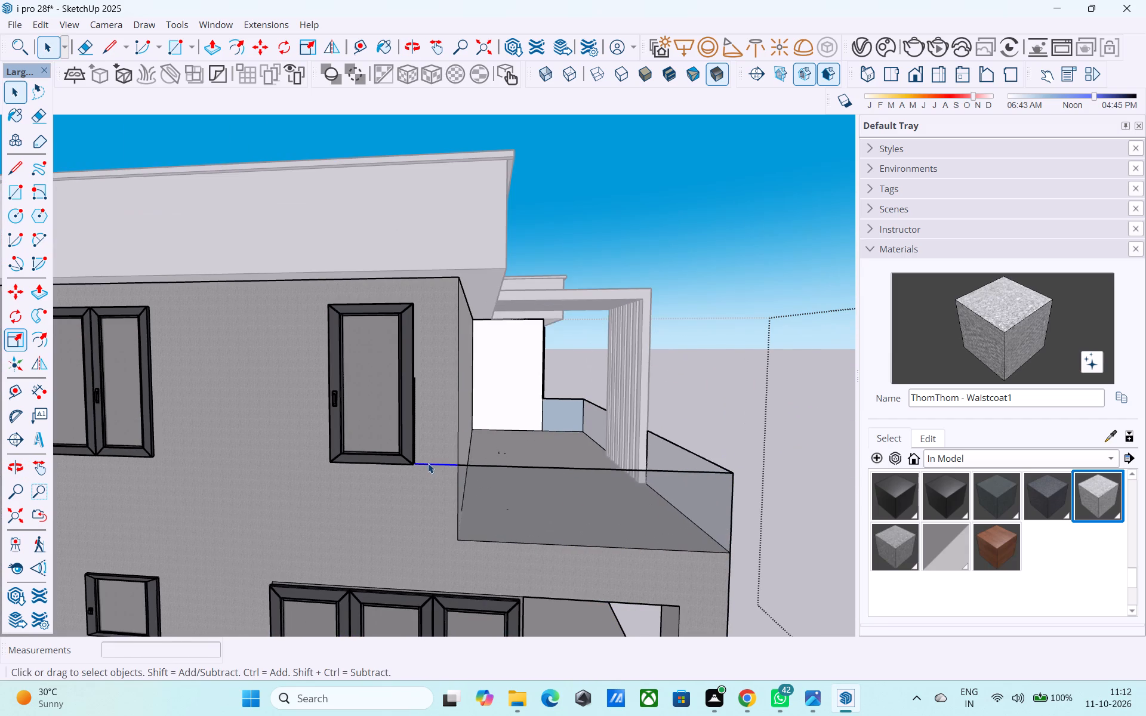
pyautogui.press('Delete')
# Examine the top-floor terrace, the front tower and the plain side wall of the house.
pyautogui.scroll(-7, 427, 463)
pyautogui.scroll(5, 557, 433)
pyautogui.click(642, 388)
pyautogui.moveTo(640, 388); pyautogui.dragTo(319, 459, button='middle')
pyautogui.scroll(-6, 281, 450)
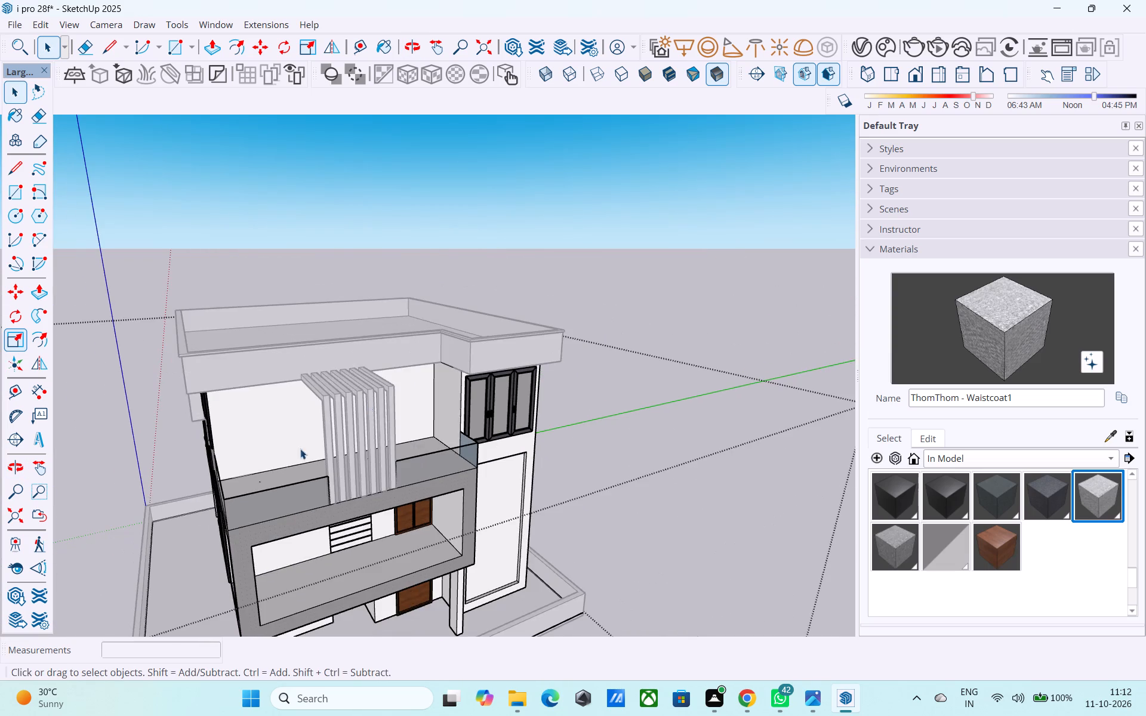
pyautogui.click(508, 169)
pyautogui.scroll(6, 499, 307)
pyautogui.scroll(-5, 453, 400)
pyautogui.moveTo(424, 535); pyautogui.dragTo(439, 536, button='middle')
pyautogui.scroll(4, 439, 536)
pyautogui.moveTo(488, 547); pyautogui.dragTo(223, 468, button='middle')
pyautogui.scroll(1, 217, 446)
pyautogui.scroll(-5, 211, 419)
pyautogui.moveTo(338, 504); pyautogui.dragTo(218, 470, button='middle')
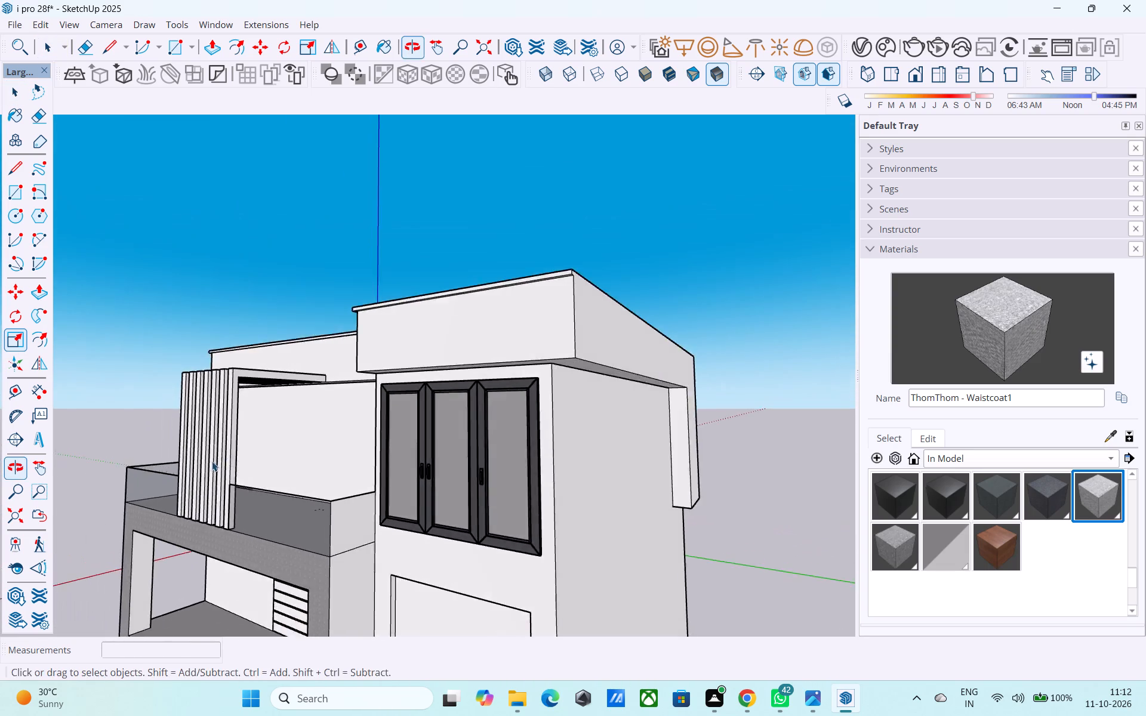
pyautogui.scroll(-5, 211, 458)
pyautogui.moveTo(267, 487); pyautogui.dragTo(169, 487, button='middle')
# Apply the Glass_Basic_01 material from the Glass collection to the house at the terrace's side parapet.
pyautogui.click(962, 463)
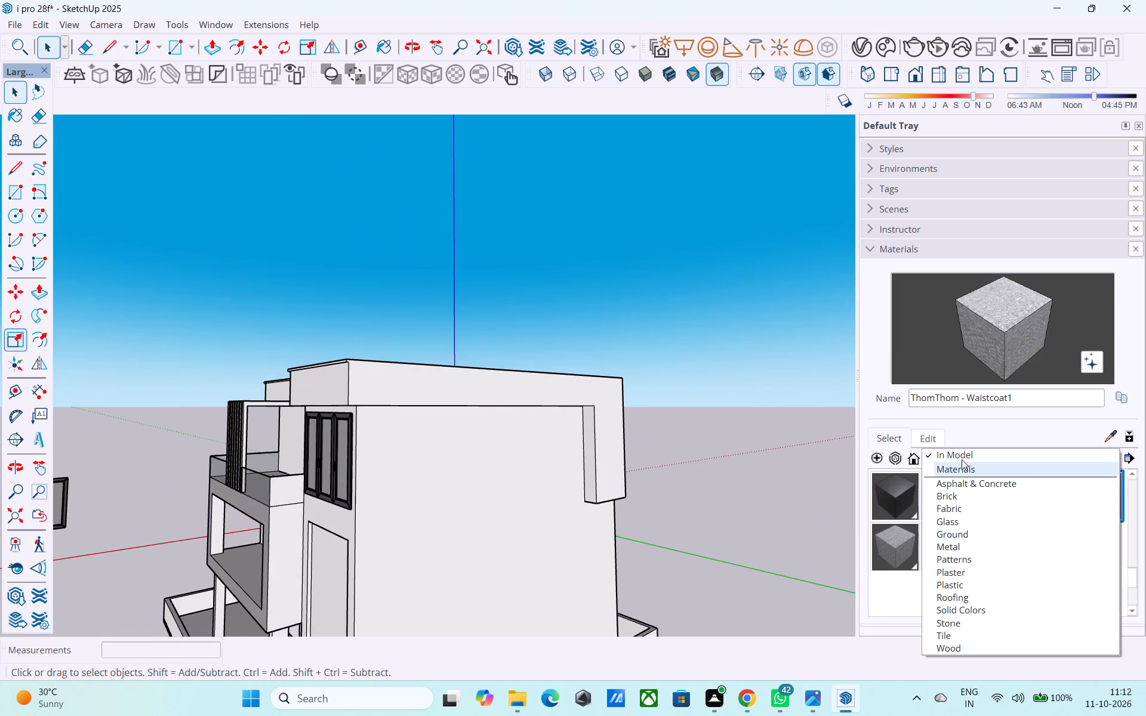
pyautogui.click(963, 524)
pyautogui.click(897, 497)
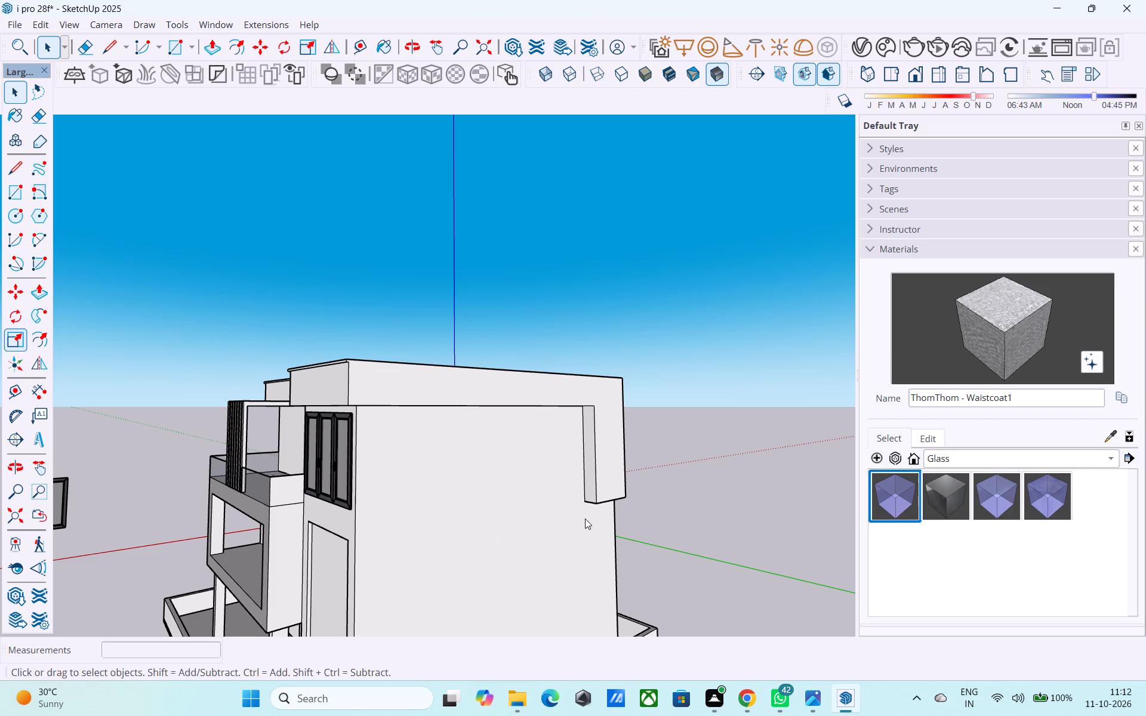
pyautogui.click(278, 494)
pyautogui.moveTo(199, 501); pyautogui.dragTo(592, 489, button='middle')
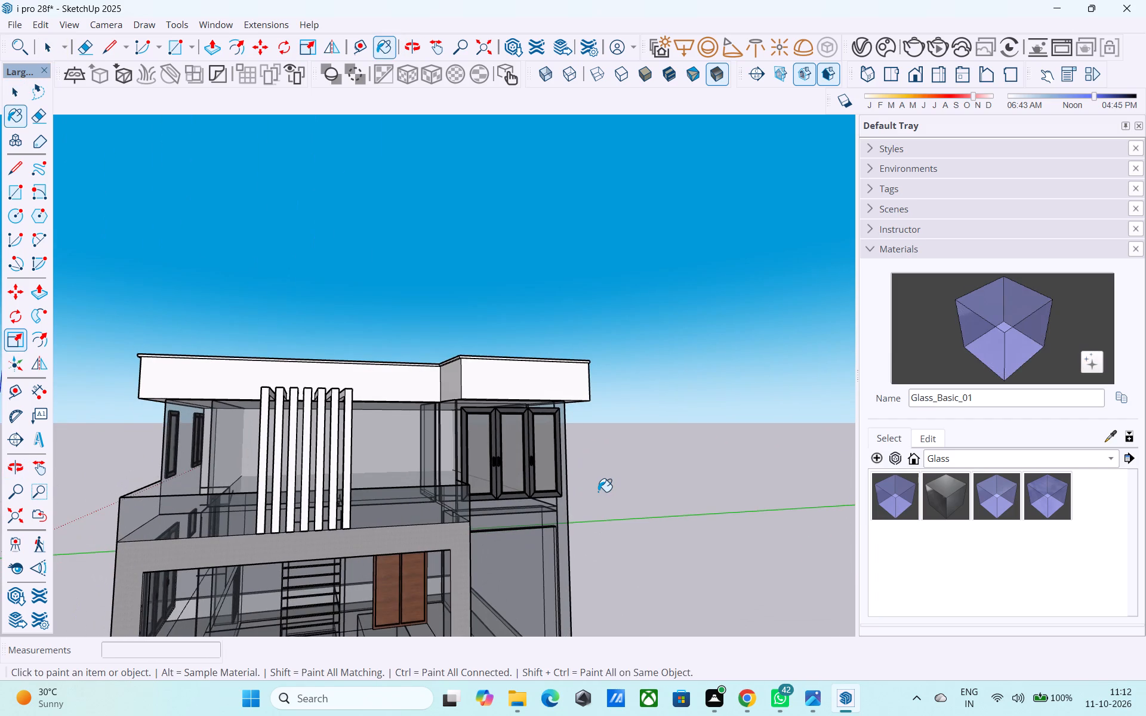
# Undo the glass material applied to the whole house.
pyautogui.hotkey('ctrl', 'z')
pyautogui.press('space')
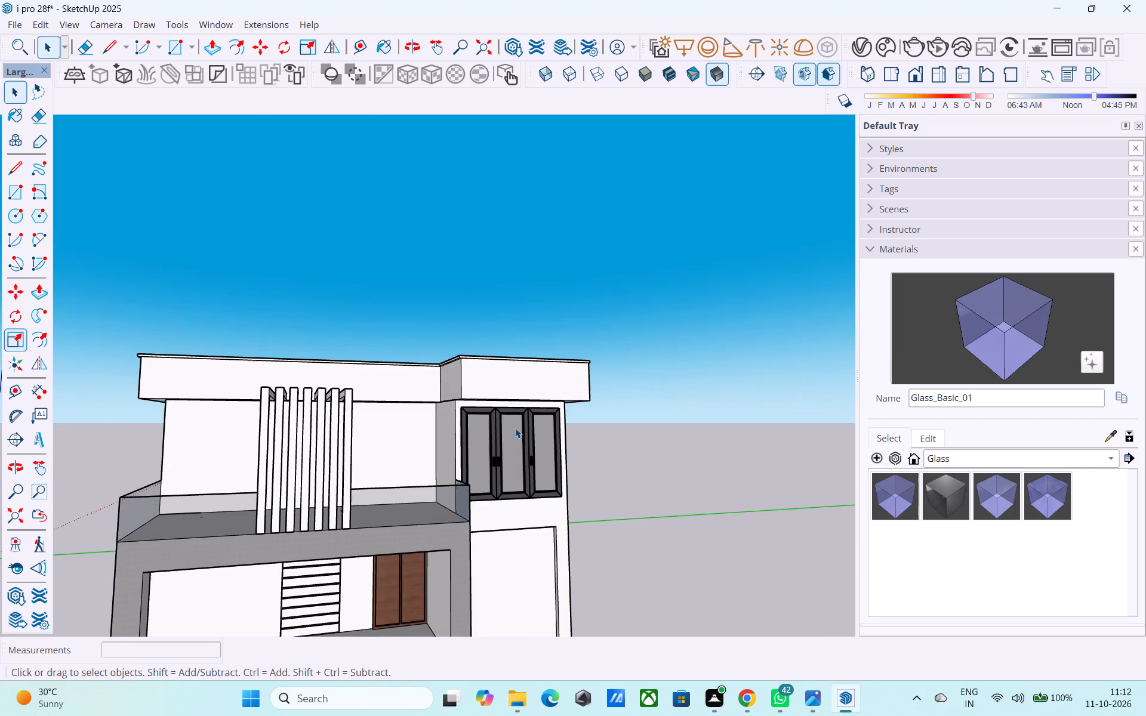
# Open the house group and apply Glass_Basic_01 to the terrace's side parapet face beside the front tower.
pyautogui.scroll(-6, 487, 423)
pyautogui.moveTo(489, 473); pyautogui.dragTo(483, 464, button='middle')
pyautogui.doubleClick(491, 502)
pyautogui.moveTo(498, 502); pyautogui.dragTo(294, 510, button='middle')
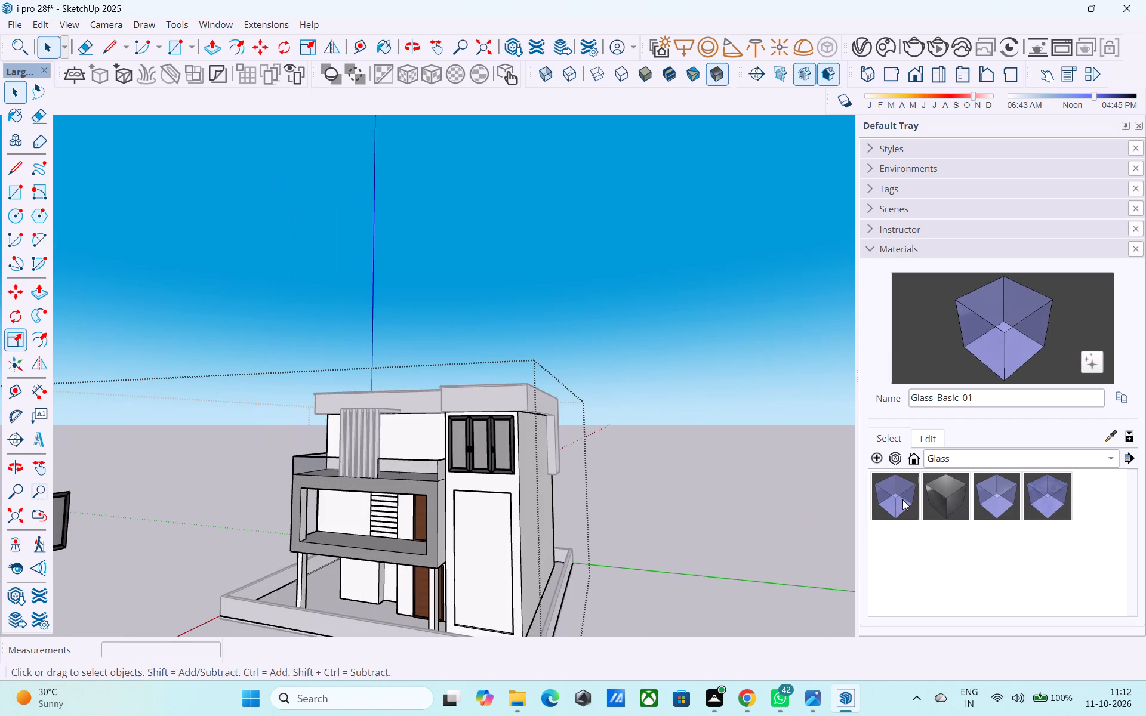
pyautogui.click(902, 501)
pyautogui.scroll(11, 556, 491)
pyautogui.moveTo(448, 492); pyautogui.dragTo(408, 499, button='middle')
pyautogui.scroll(5, 425, 477)
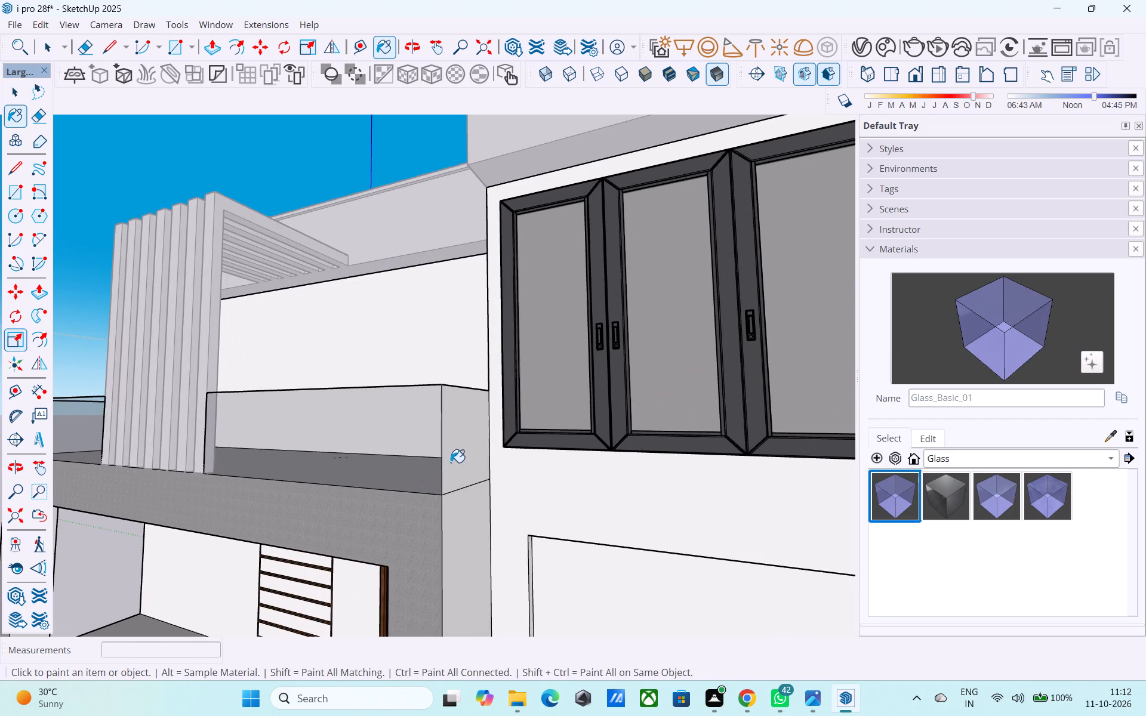
pyautogui.click(451, 462)
pyautogui.scroll(-6, 445, 458)
pyautogui.moveTo(427, 483); pyautogui.dragTo(565, 510, button='middle')
pyautogui.scroll(-8, 563, 498)
pyautogui.moveTo(392, 525); pyautogui.dragTo(553, 513, button='middle')
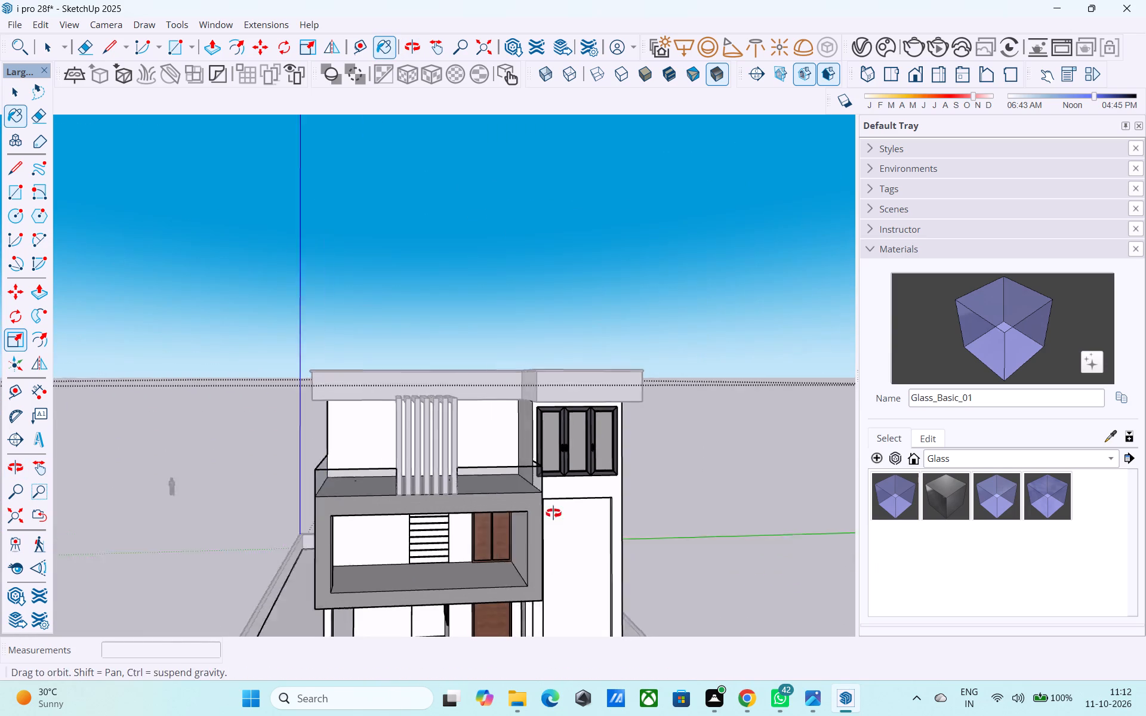
pyautogui.moveTo(553, 513); pyautogui.dragTo(555, 513, button='middle')
# Change the colour of the Glass_Basic_01 material to green at full brightness.
pyautogui.click(923, 436)
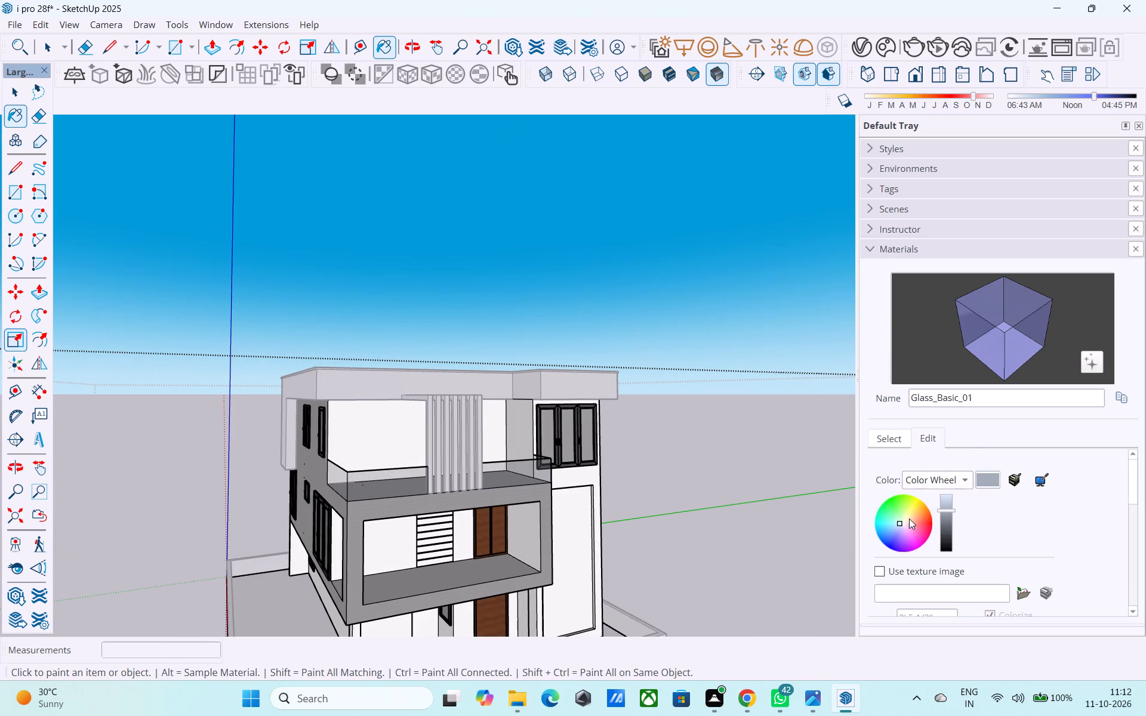
pyautogui.click(903, 509)
pyautogui.click(893, 501)
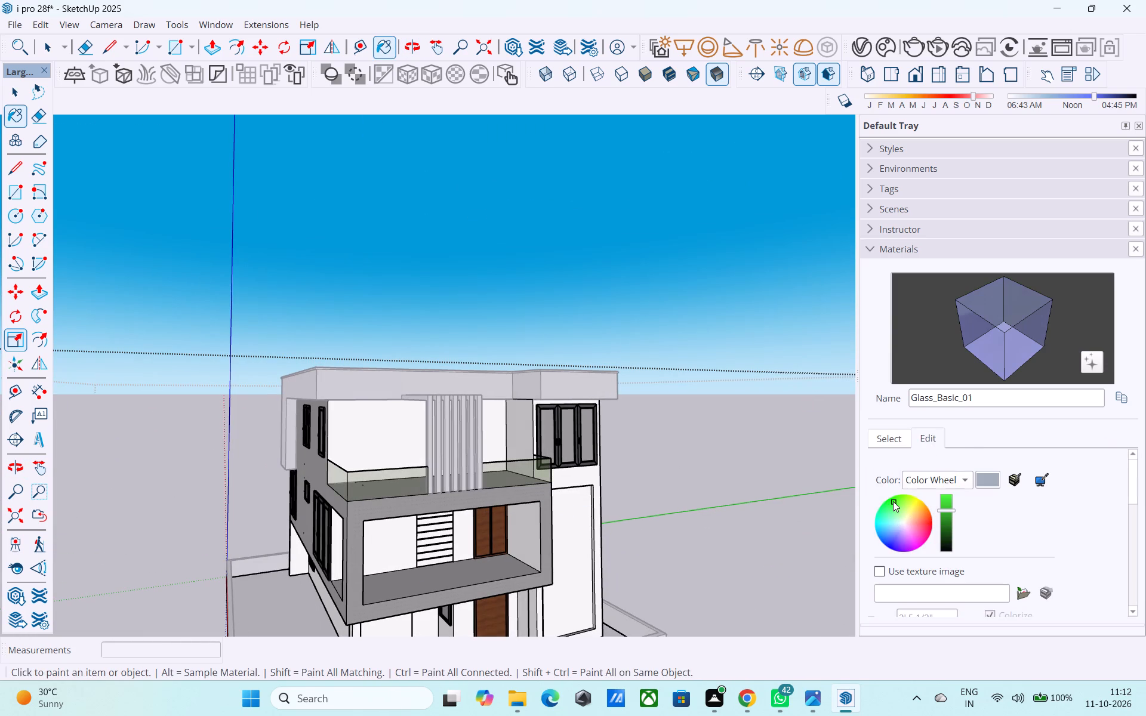
pyautogui.moveTo(939, 509); pyautogui.dragTo(951, 517)
pyautogui.scroll(-5, 952, 517)
pyautogui.scroll(19, 952, 517)
pyautogui.scroll(-1, 943, 508)
pyautogui.scroll(5, 943, 508)
pyautogui.scroll(-1, 943, 508)
pyautogui.scroll(20, 942, 508)
pyautogui.scroll(3, 942, 508)
pyautogui.press('space')
pyautogui.click(624, 298)
# Close the house group and examine the green terrace glass and the facades from the front and both sides.
pyautogui.scroll(-6, 626, 300)
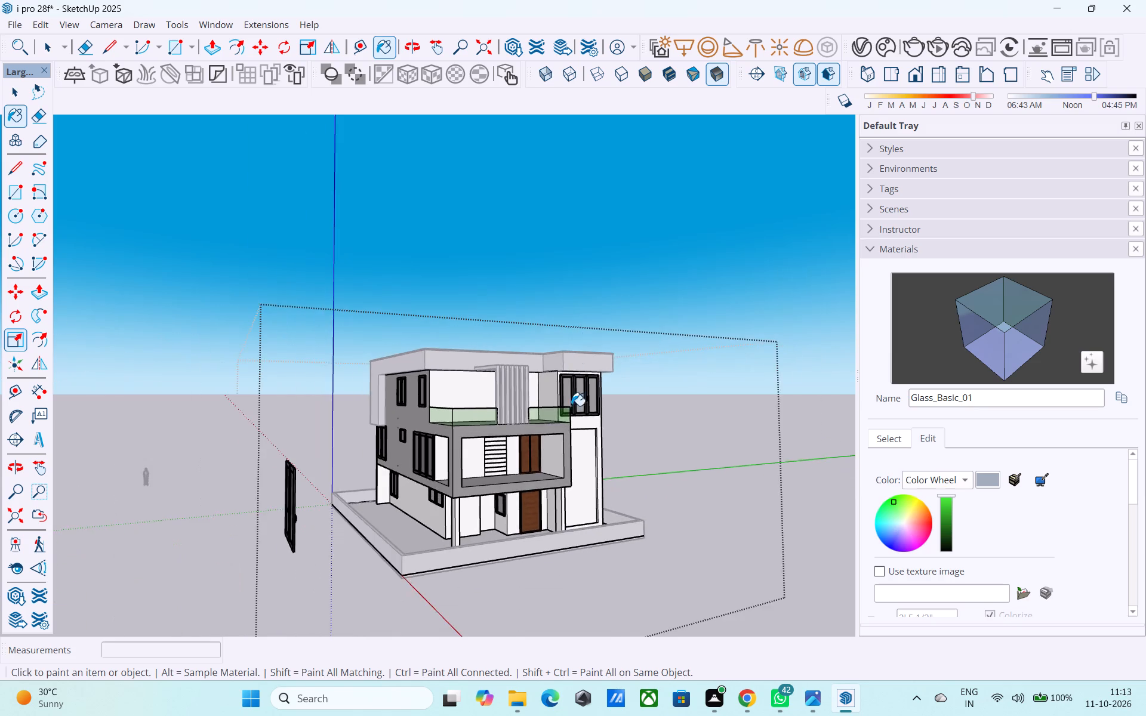
pyautogui.moveTo(572, 418); pyautogui.dragTo(618, 527, button='middle')
pyautogui.scroll(-1, 572, 428)
pyautogui.press('space')
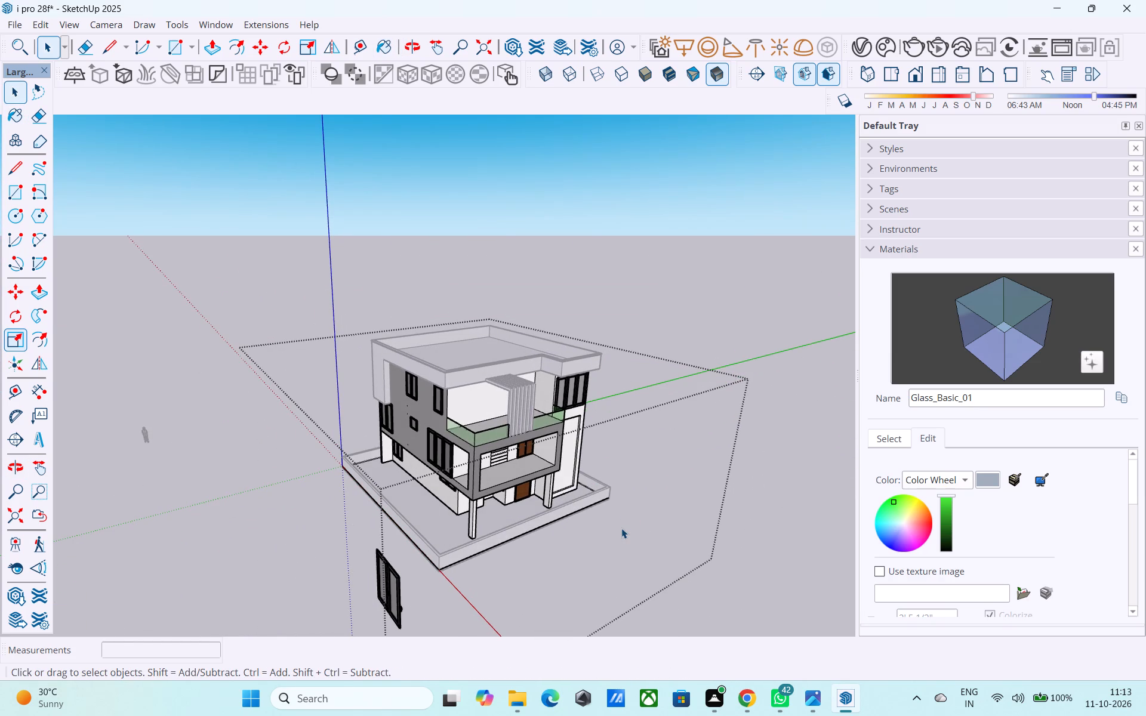
pyautogui.scroll(-5, 589, 471)
pyautogui.click(610, 373)
pyautogui.moveTo(619, 378); pyautogui.dragTo(529, 354, button='middle')
pyautogui.scroll(6, 539, 356)
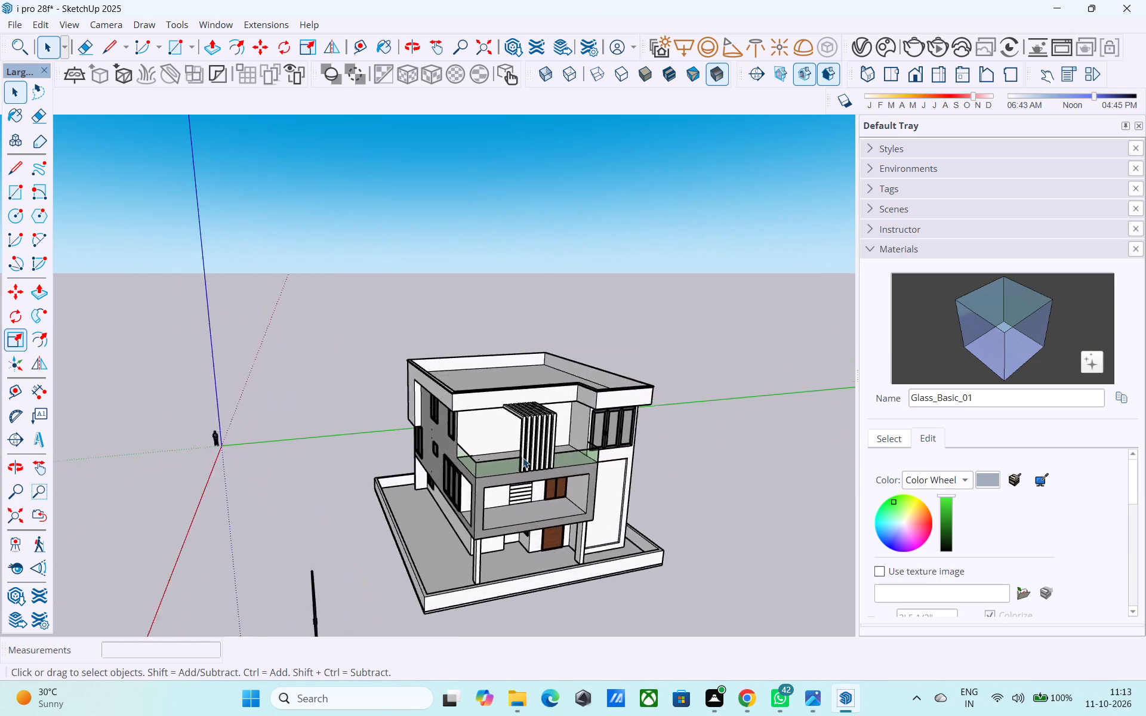
pyautogui.scroll(7, 523, 458)
pyautogui.moveTo(549, 492); pyautogui.dragTo(254, 428, button='middle')
pyautogui.scroll(-3, 321, 408)
pyautogui.moveTo(334, 415); pyautogui.dragTo(406, 415, button='middle')
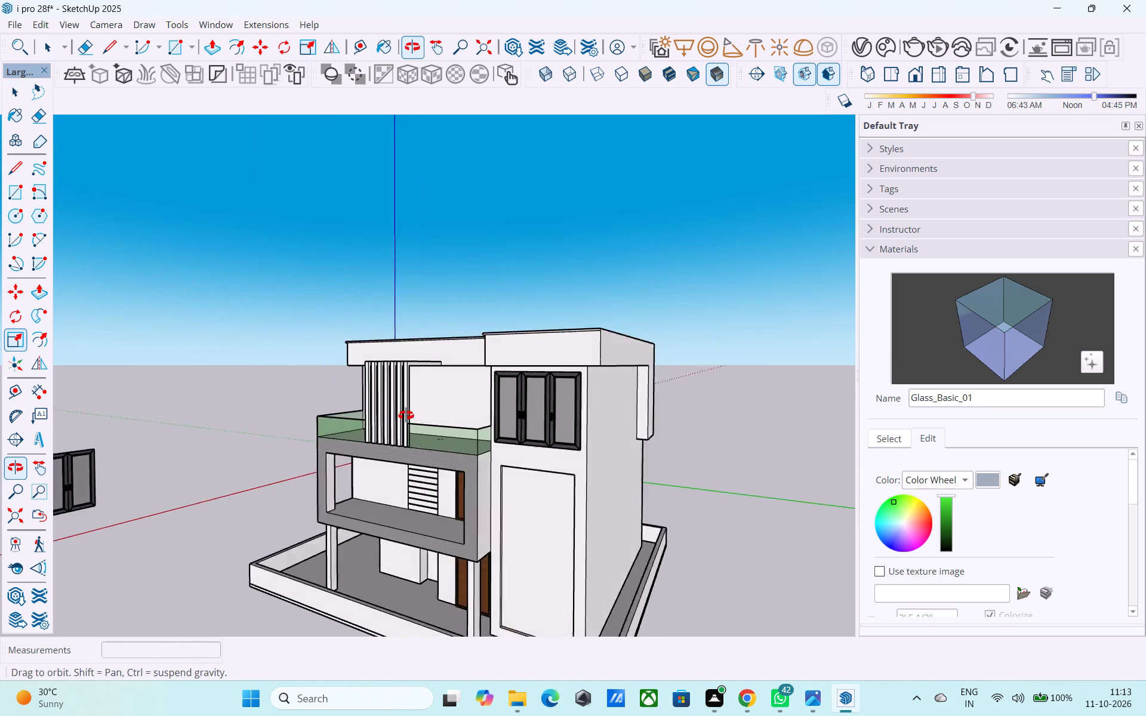
pyautogui.moveTo(406, 415); pyautogui.dragTo(803, 425, button='middle')
pyautogui.moveTo(357, 435); pyautogui.dragTo(383, 431, button='middle')
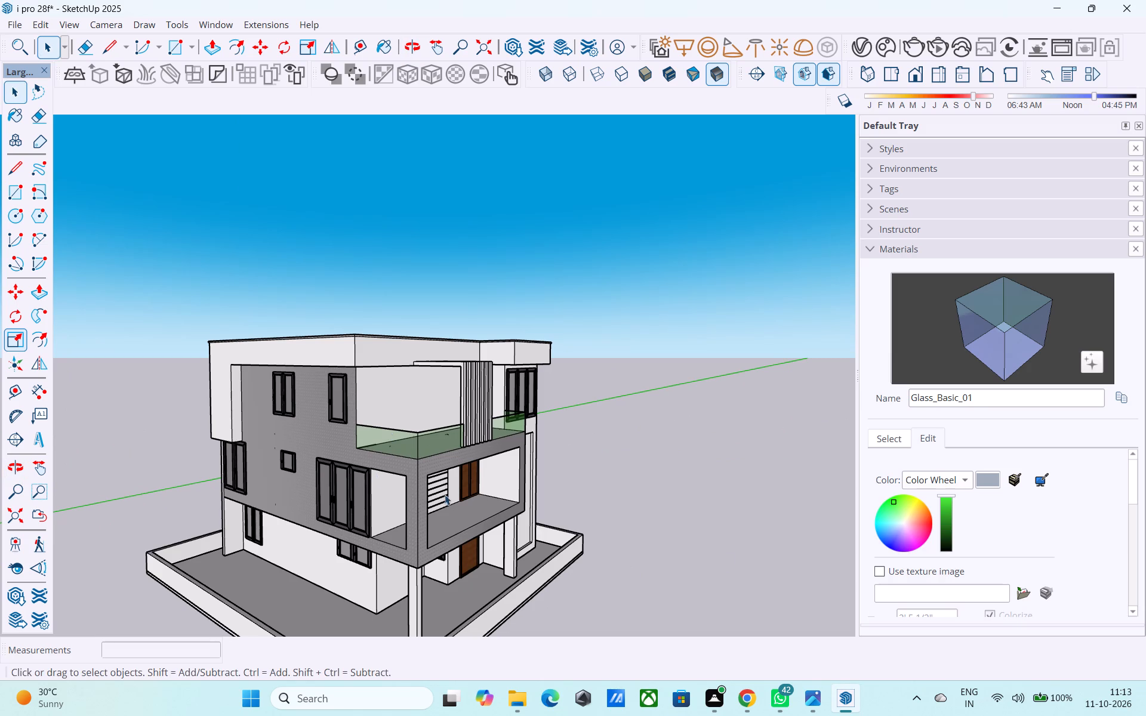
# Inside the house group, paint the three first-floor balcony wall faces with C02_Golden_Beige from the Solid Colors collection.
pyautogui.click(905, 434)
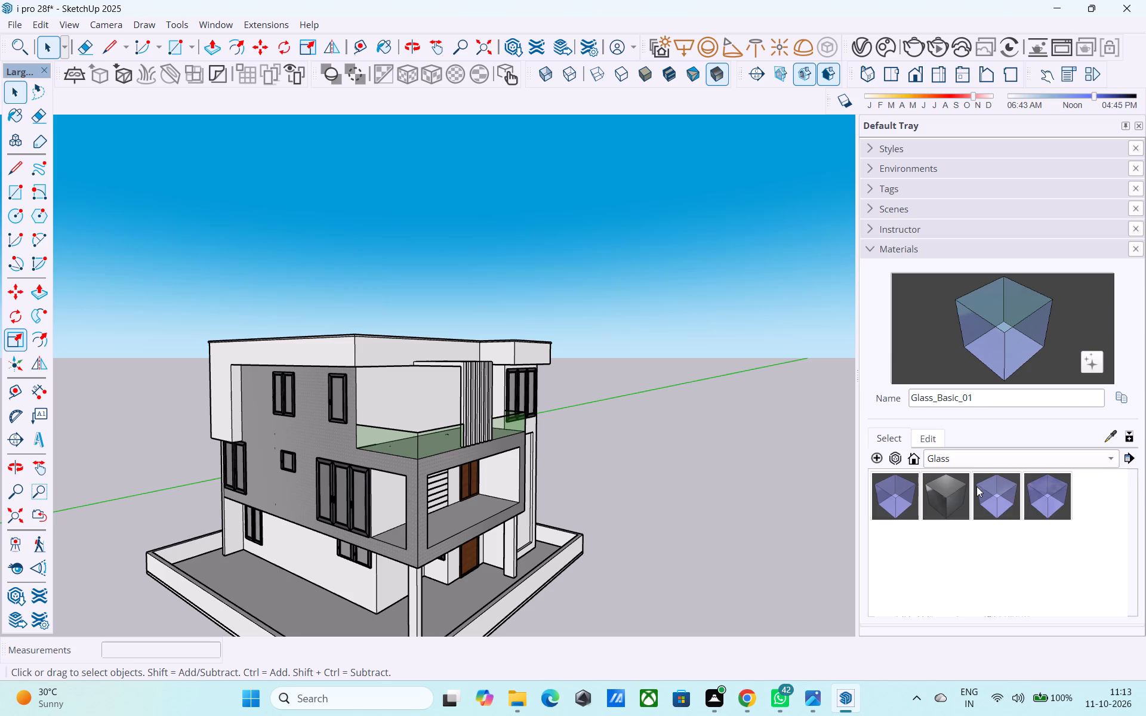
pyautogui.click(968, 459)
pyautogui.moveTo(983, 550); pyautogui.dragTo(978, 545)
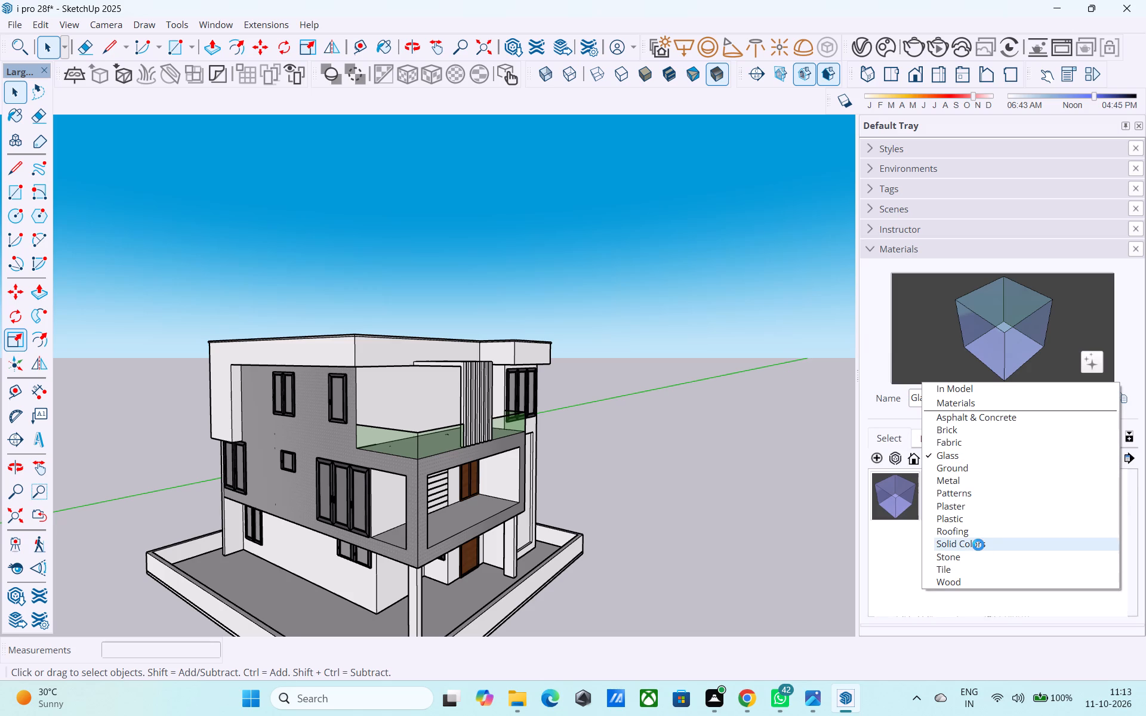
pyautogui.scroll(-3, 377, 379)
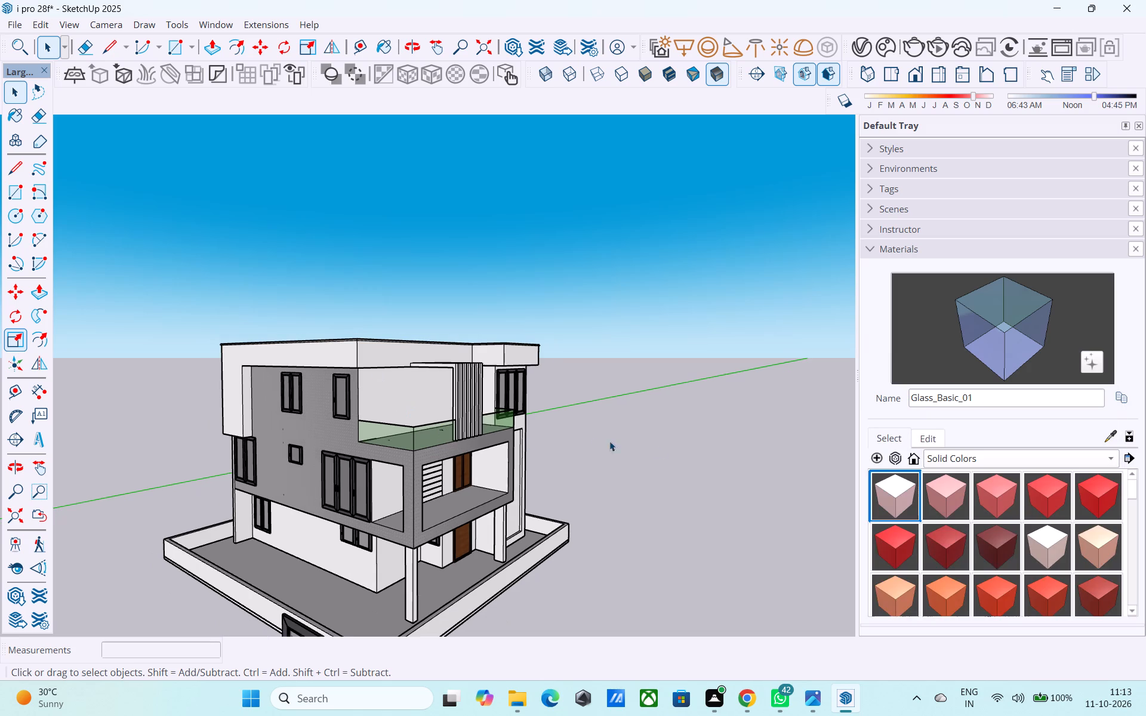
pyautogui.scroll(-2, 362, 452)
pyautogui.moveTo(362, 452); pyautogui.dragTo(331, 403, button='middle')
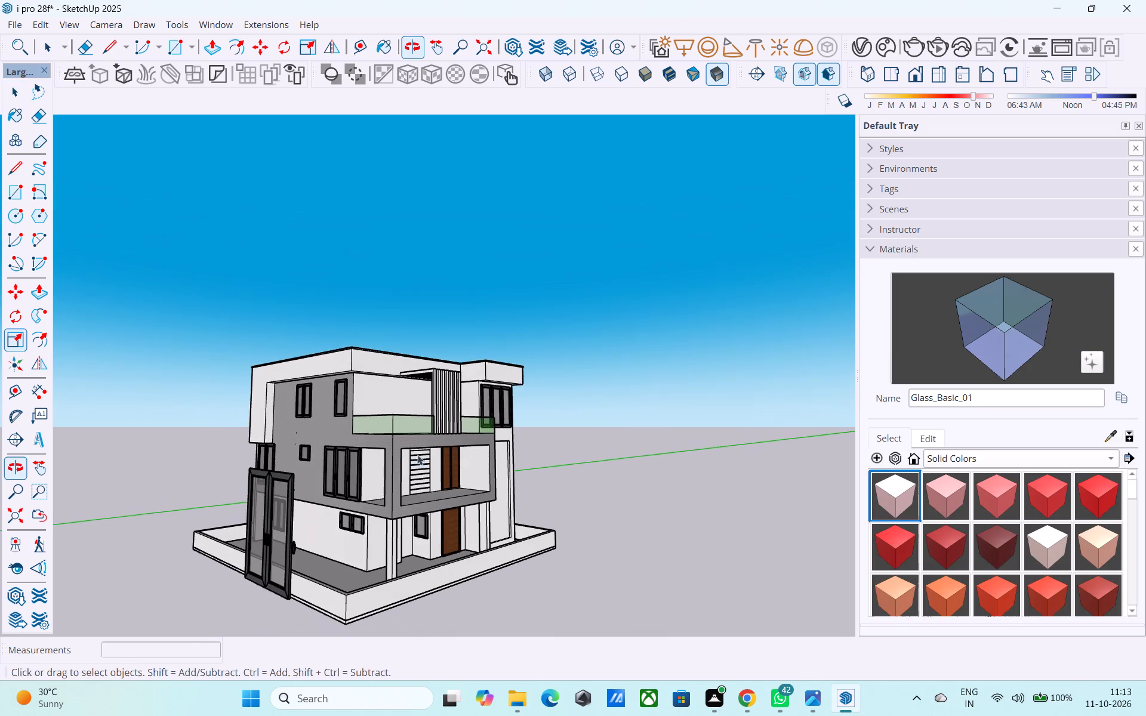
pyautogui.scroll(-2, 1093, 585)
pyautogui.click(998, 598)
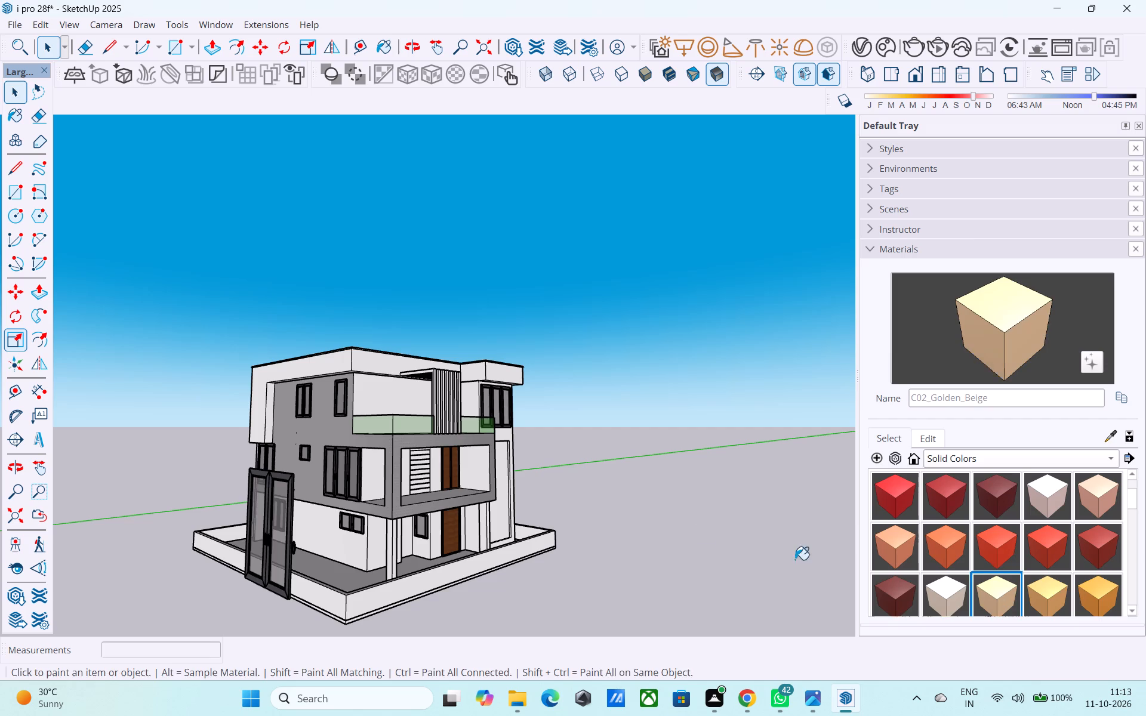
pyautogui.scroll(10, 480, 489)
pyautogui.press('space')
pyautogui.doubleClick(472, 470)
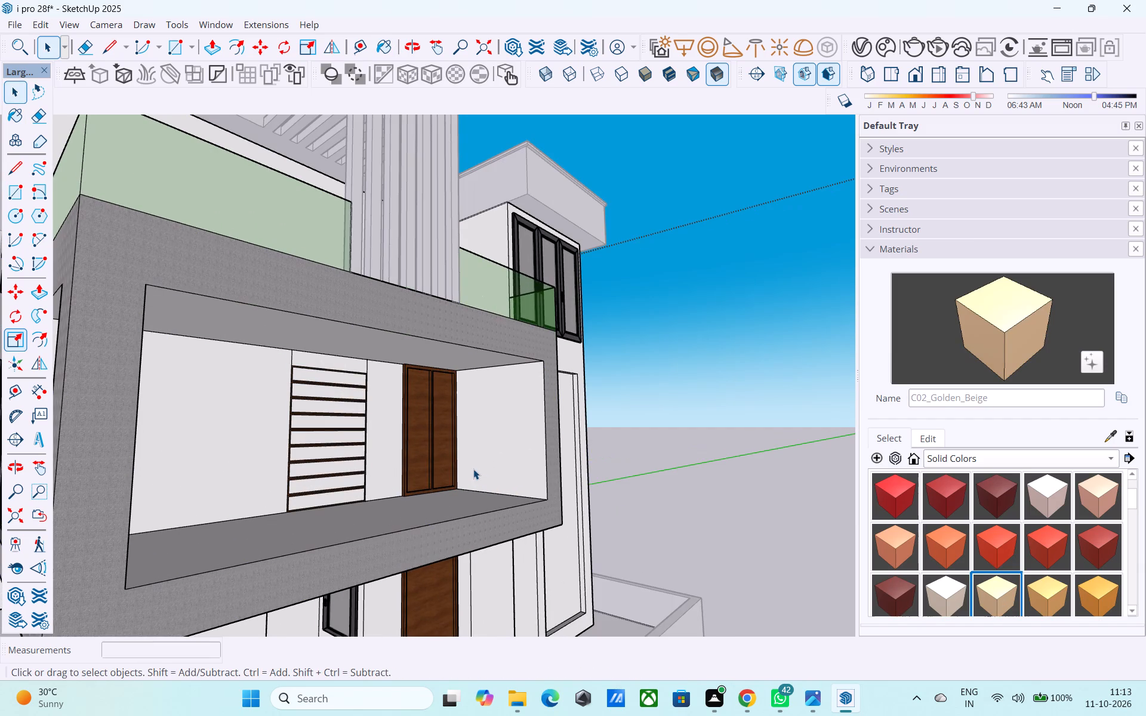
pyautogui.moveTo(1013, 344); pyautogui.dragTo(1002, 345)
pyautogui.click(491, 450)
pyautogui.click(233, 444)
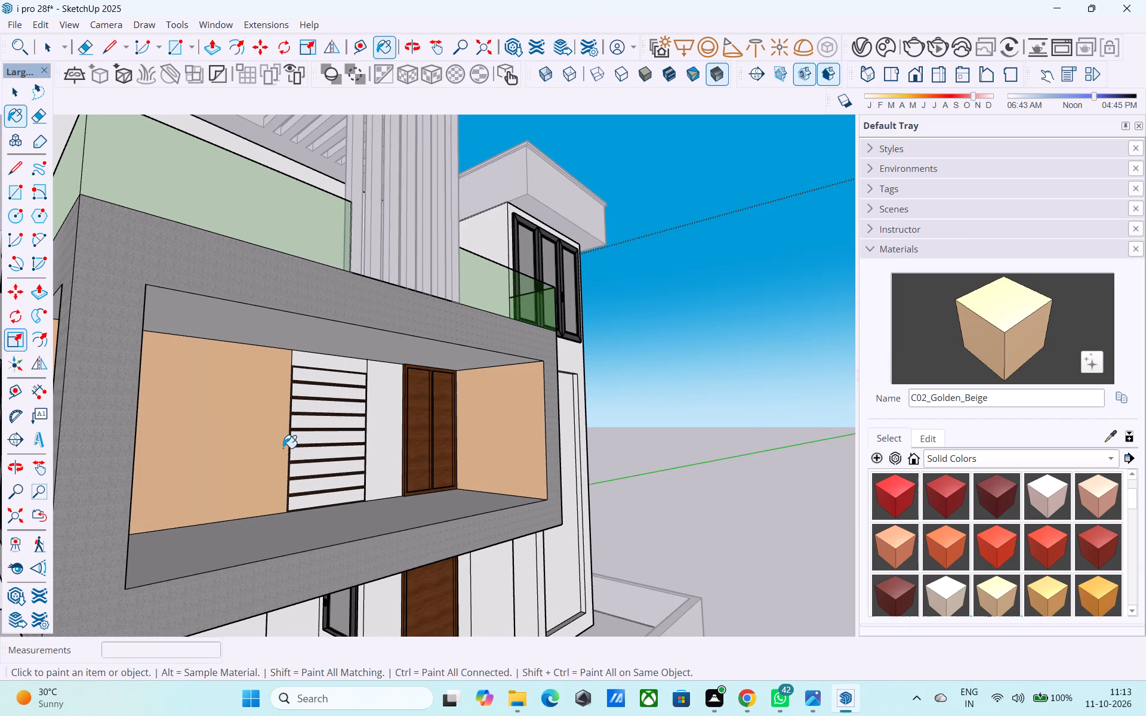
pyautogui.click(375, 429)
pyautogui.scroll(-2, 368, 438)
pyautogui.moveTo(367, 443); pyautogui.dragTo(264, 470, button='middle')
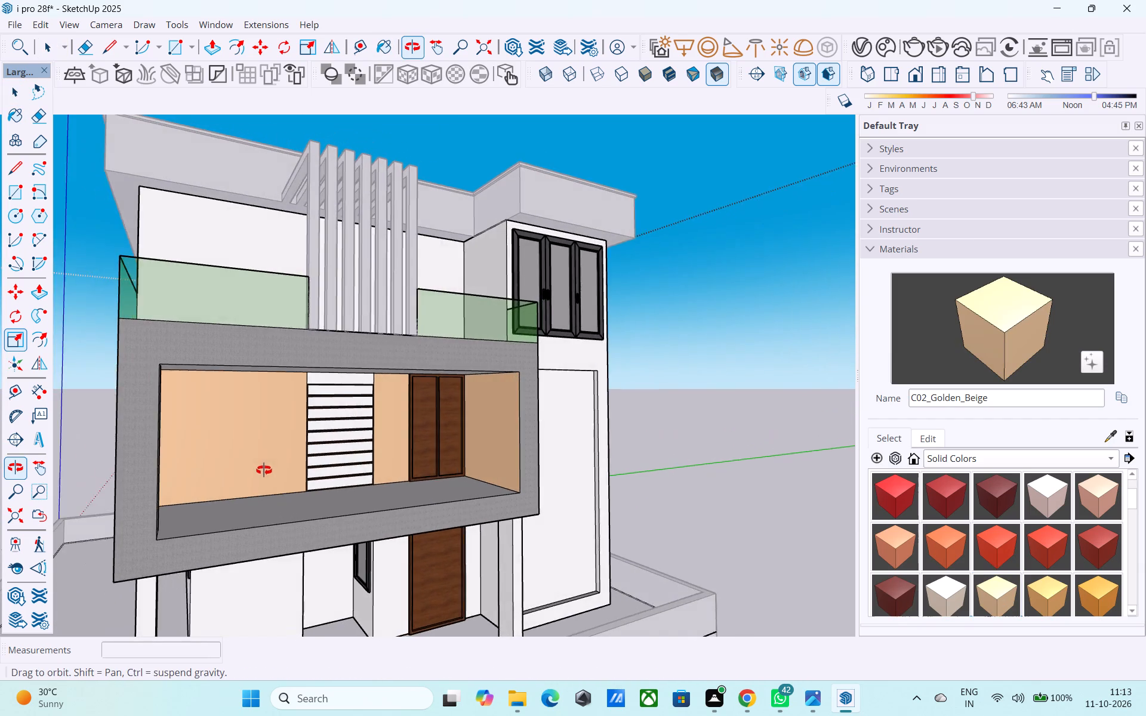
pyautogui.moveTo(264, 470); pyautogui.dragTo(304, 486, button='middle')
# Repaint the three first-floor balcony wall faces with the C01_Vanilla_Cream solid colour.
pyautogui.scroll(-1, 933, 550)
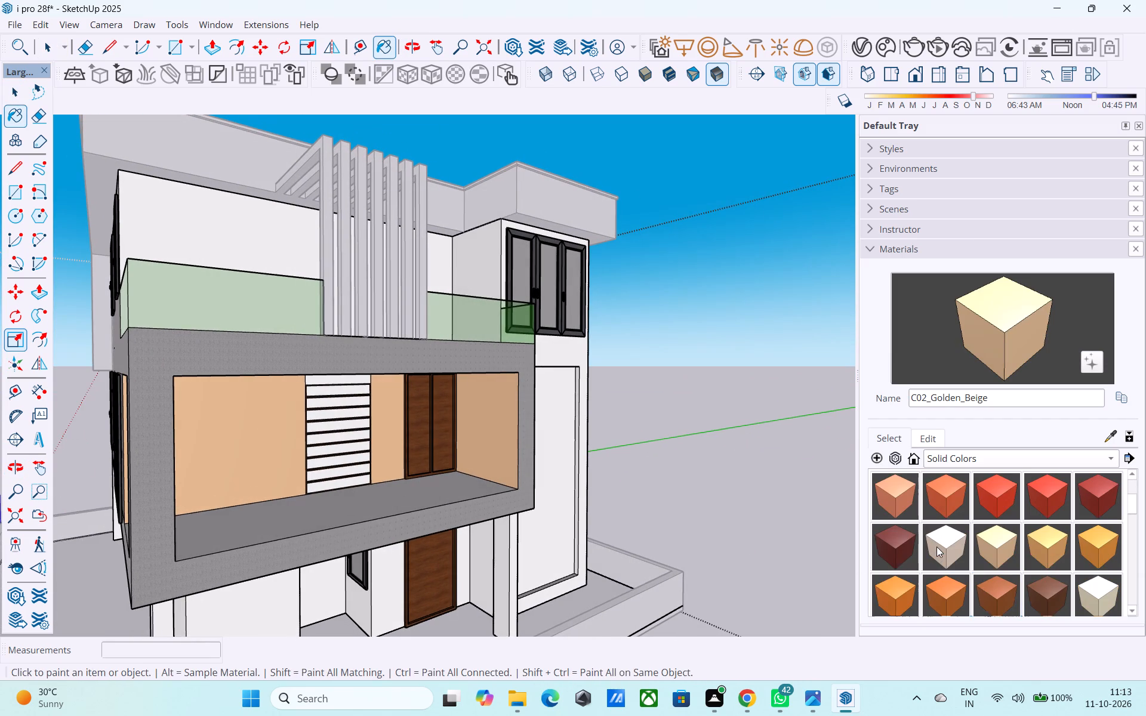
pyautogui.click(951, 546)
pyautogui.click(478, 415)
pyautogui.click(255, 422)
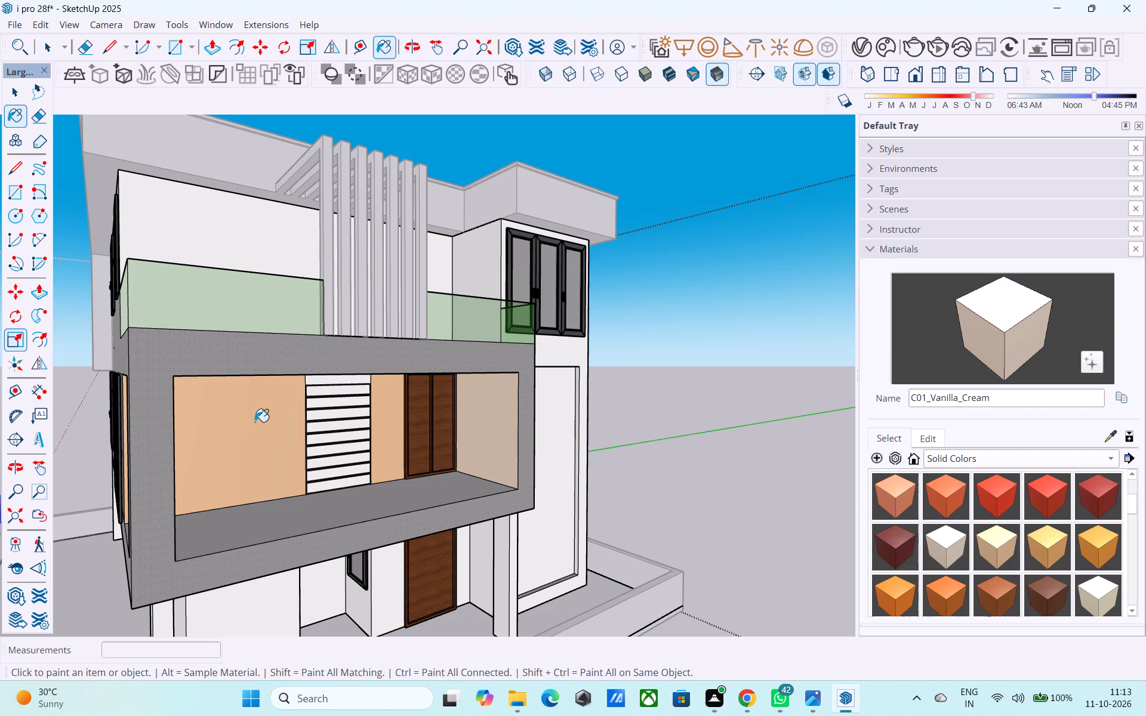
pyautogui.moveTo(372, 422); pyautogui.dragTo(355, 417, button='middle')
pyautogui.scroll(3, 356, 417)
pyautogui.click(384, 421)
# Repaint the three first-floor balcony wall faces with the D02_Buttercup_Glow solid colour.
pyautogui.scroll(-1, 972, 519)
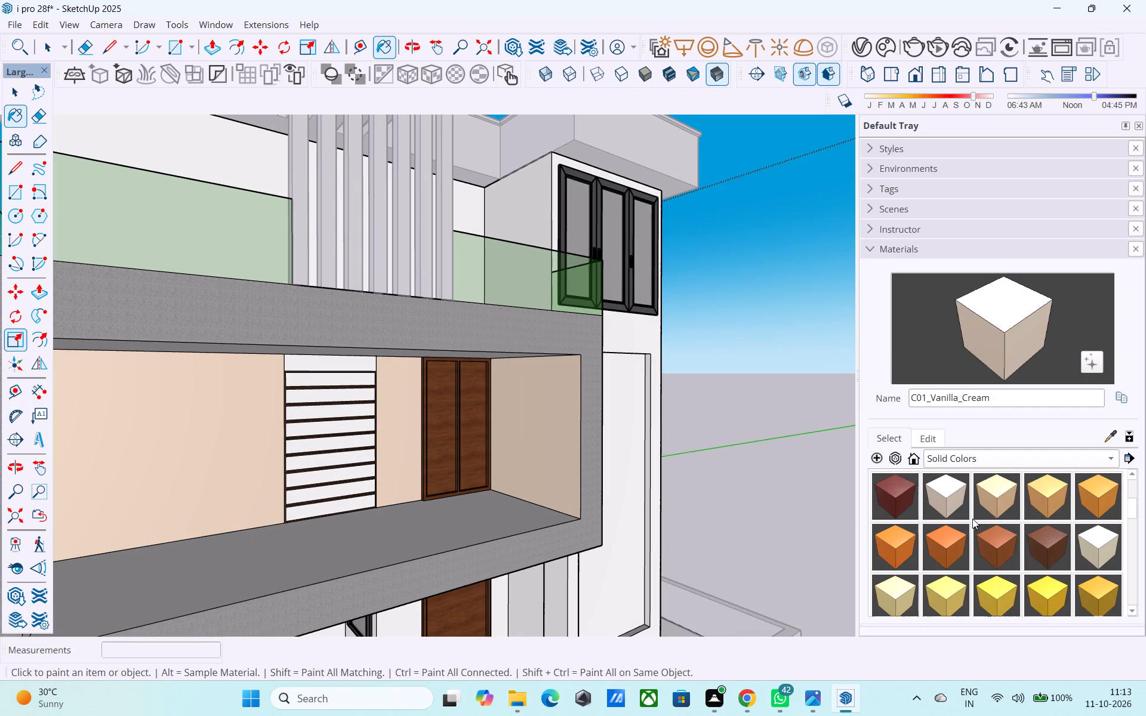
pyautogui.scroll(-1, 985, 555)
pyautogui.click(900, 550)
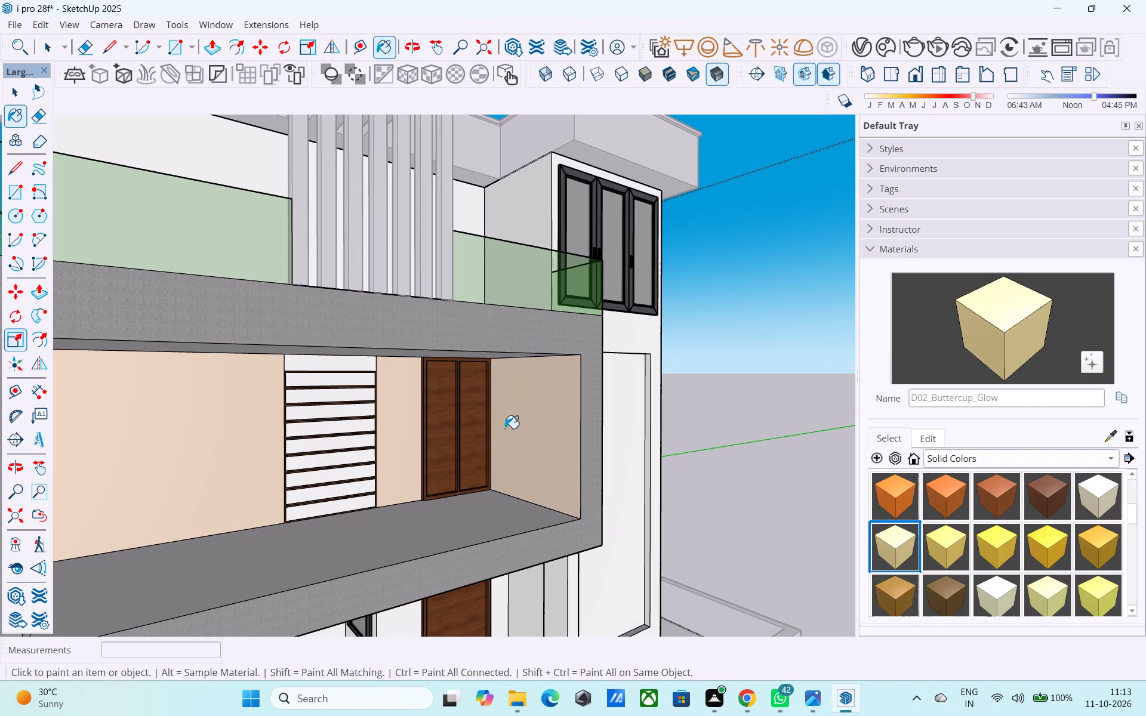
pyautogui.click(506, 427)
pyautogui.click(405, 415)
pyautogui.click(261, 433)
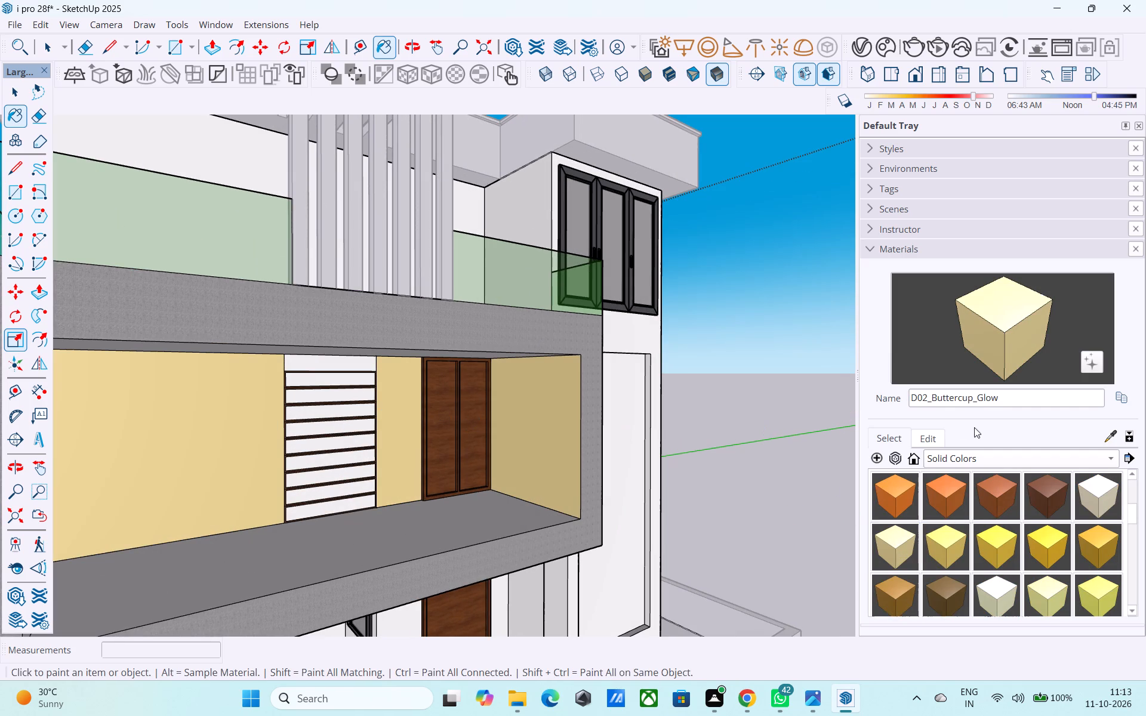
# Edit the D02_Buttercup_Glow material's colour to a paler, less saturated cream at full brightness.
pyautogui.click(926, 445)
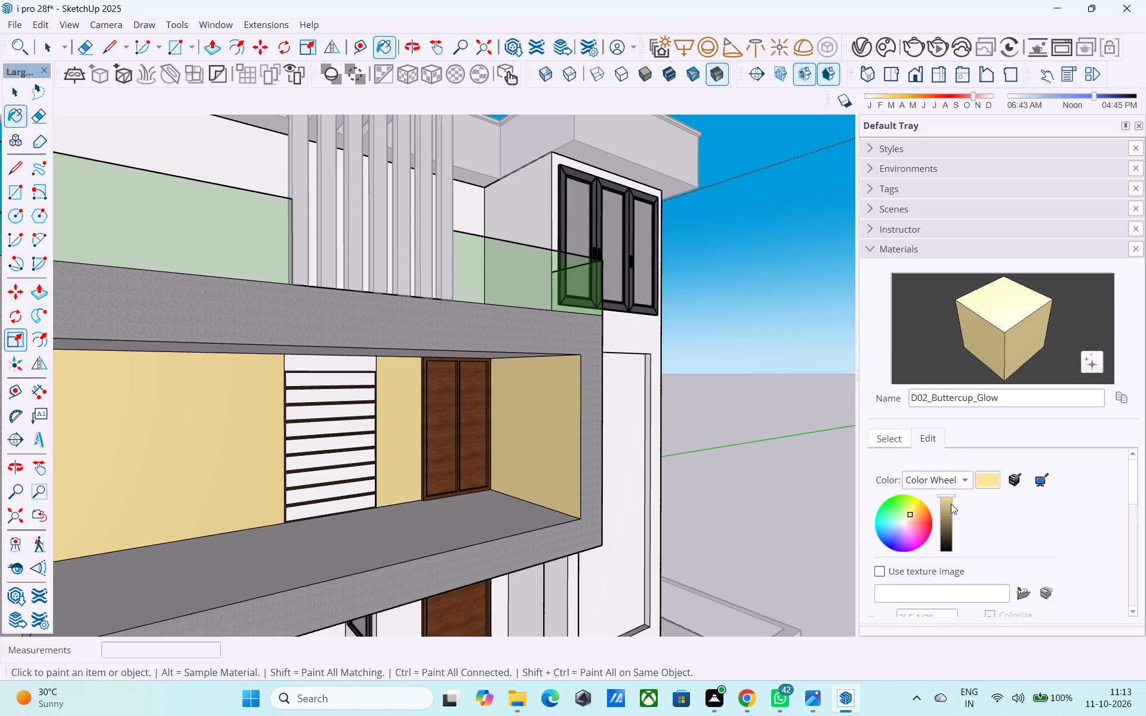
pyautogui.click(946, 502)
pyautogui.scroll(10, 946, 502)
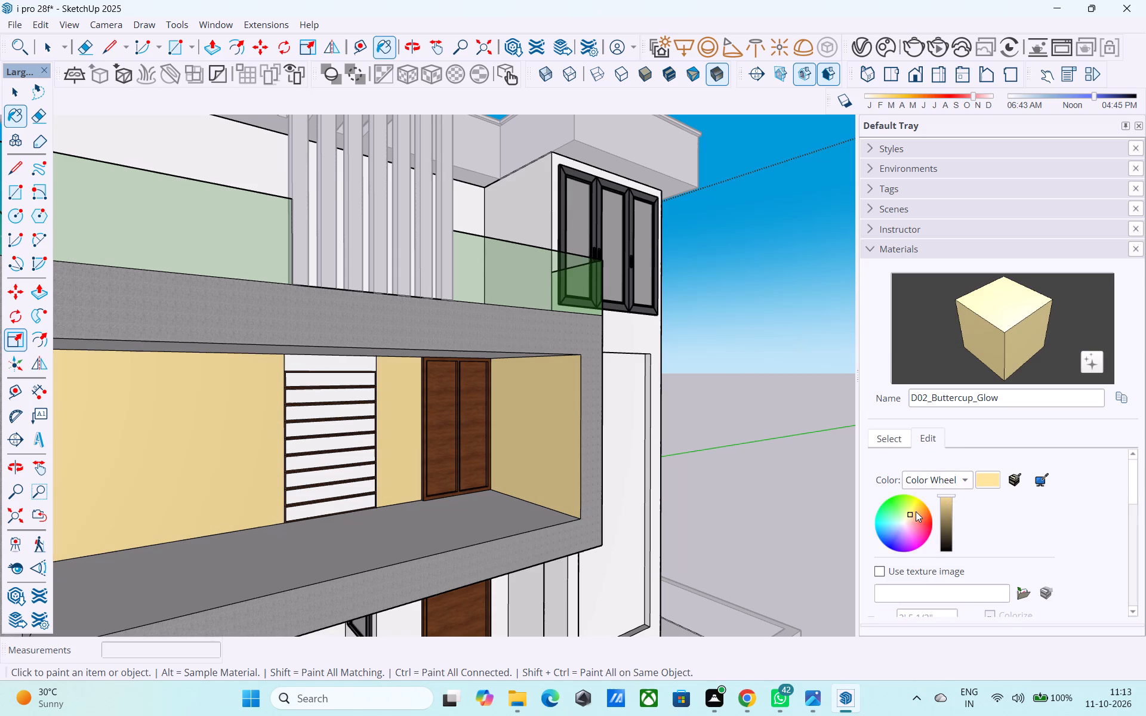
pyautogui.click(908, 516)
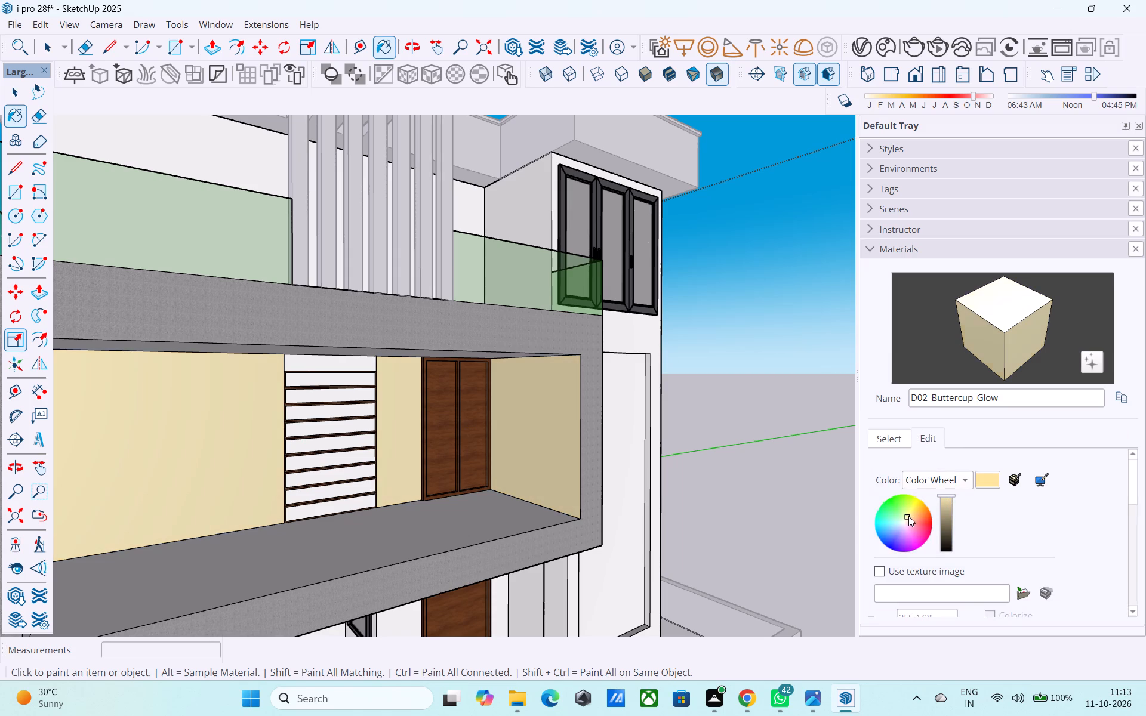
pyautogui.scroll(-18, 469, 505)
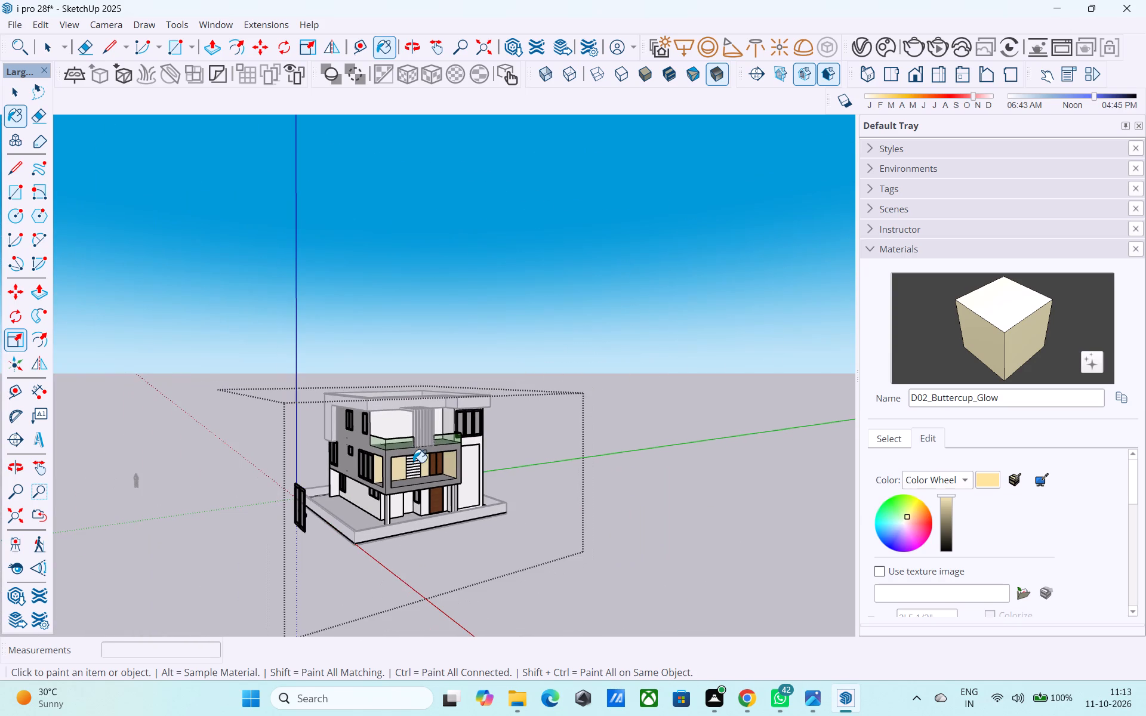
pyautogui.click(945, 501)
pyautogui.scroll(5, 945, 501)
pyautogui.scroll(6, 380, 520)
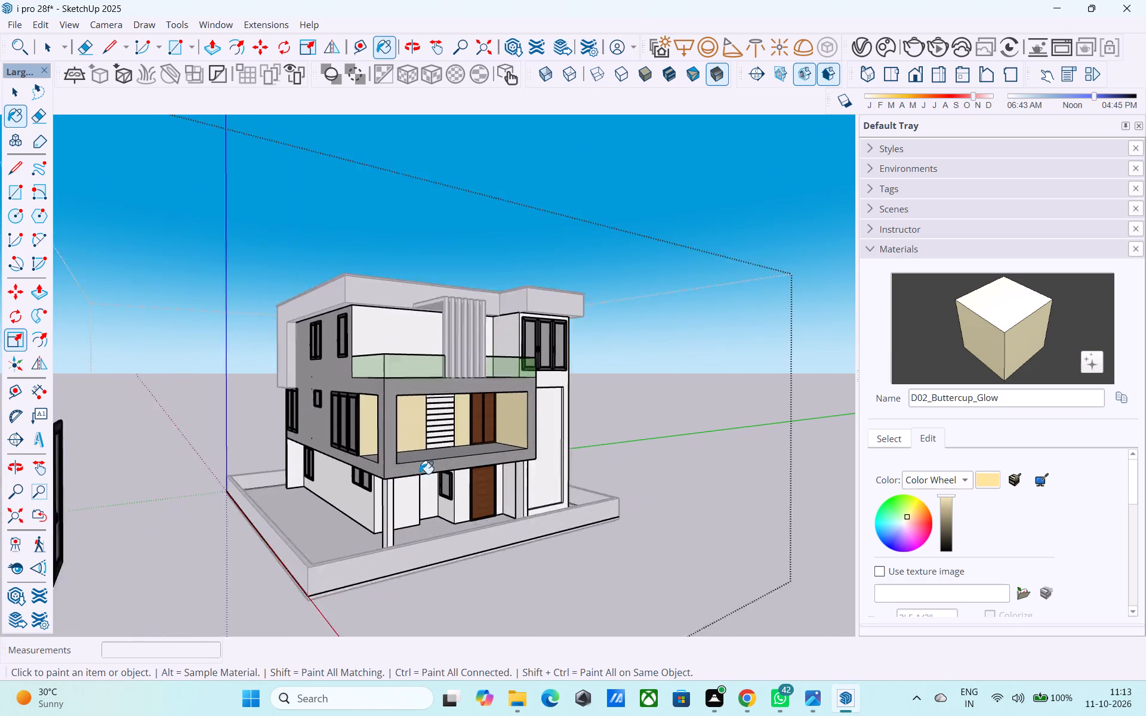
pyautogui.middleClick(420, 474)
pyautogui.scroll(9, 420, 474)
pyautogui.scroll(-9, 445, 475)
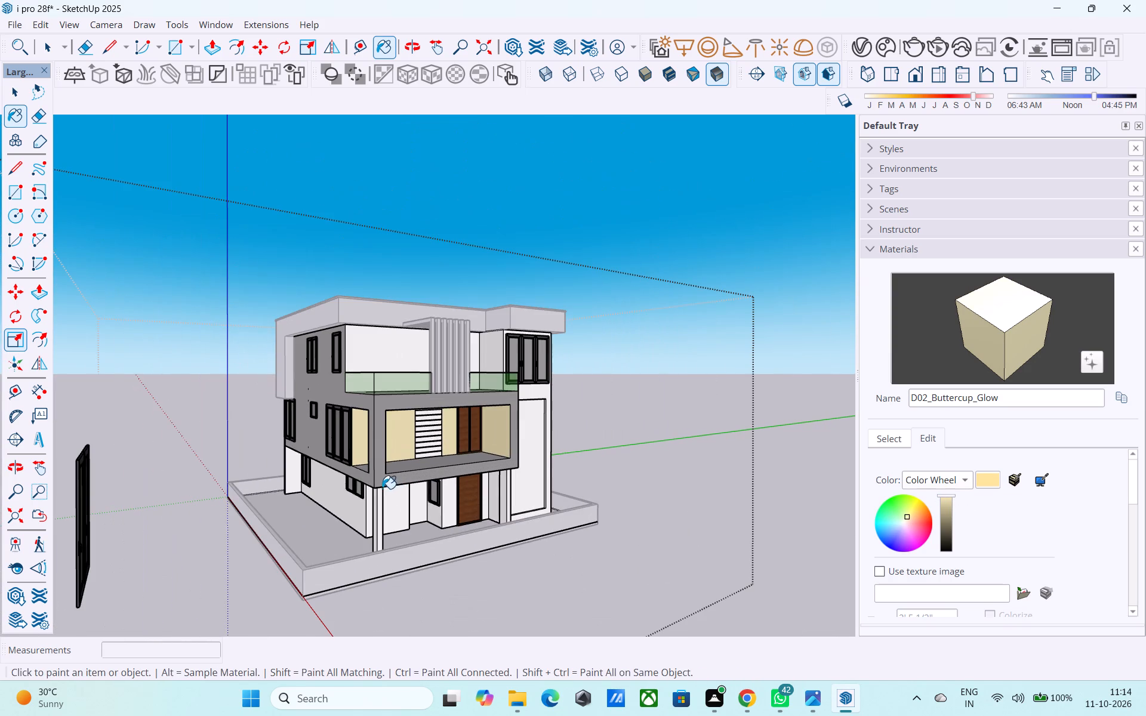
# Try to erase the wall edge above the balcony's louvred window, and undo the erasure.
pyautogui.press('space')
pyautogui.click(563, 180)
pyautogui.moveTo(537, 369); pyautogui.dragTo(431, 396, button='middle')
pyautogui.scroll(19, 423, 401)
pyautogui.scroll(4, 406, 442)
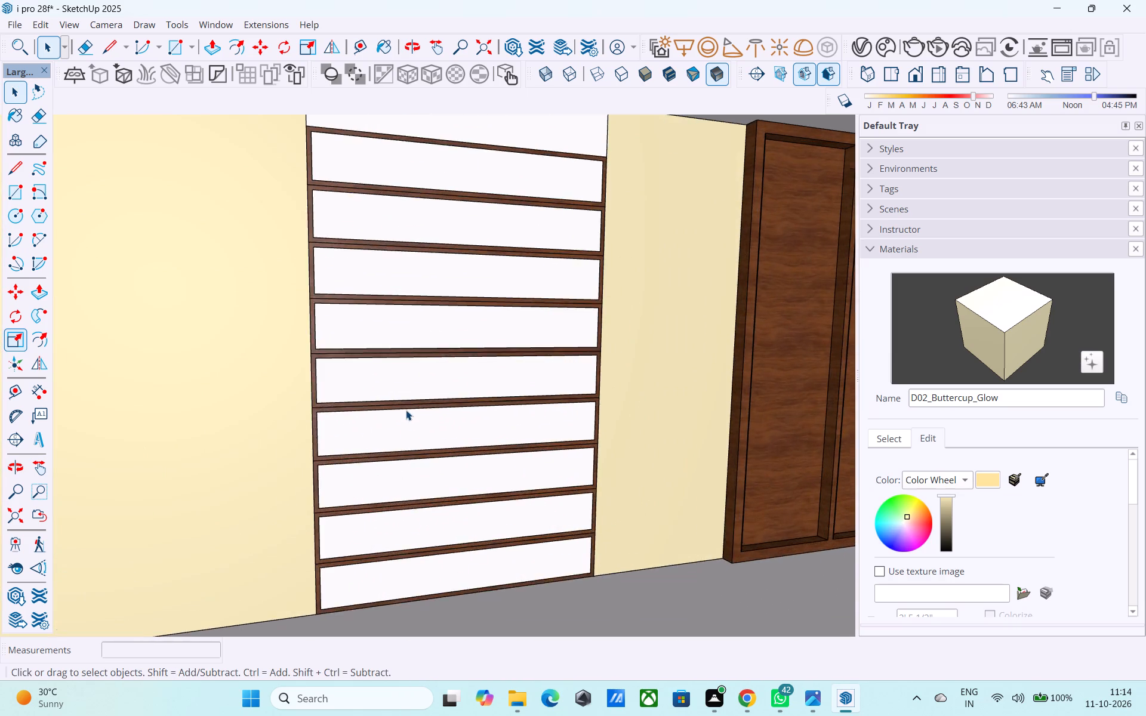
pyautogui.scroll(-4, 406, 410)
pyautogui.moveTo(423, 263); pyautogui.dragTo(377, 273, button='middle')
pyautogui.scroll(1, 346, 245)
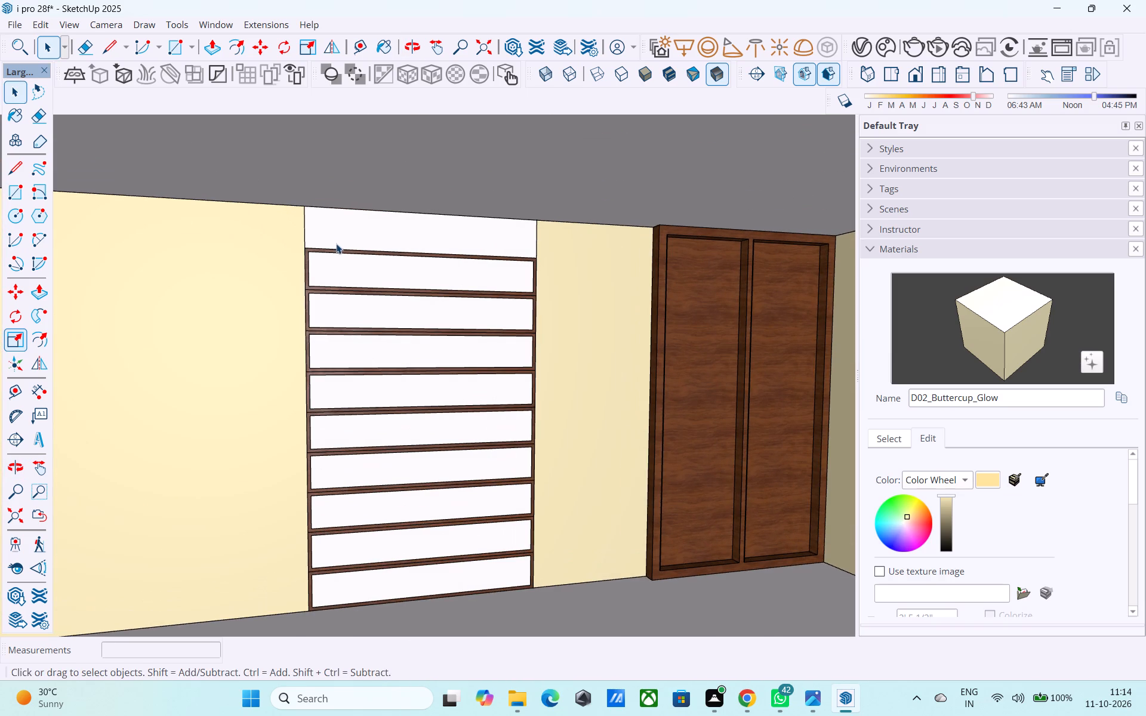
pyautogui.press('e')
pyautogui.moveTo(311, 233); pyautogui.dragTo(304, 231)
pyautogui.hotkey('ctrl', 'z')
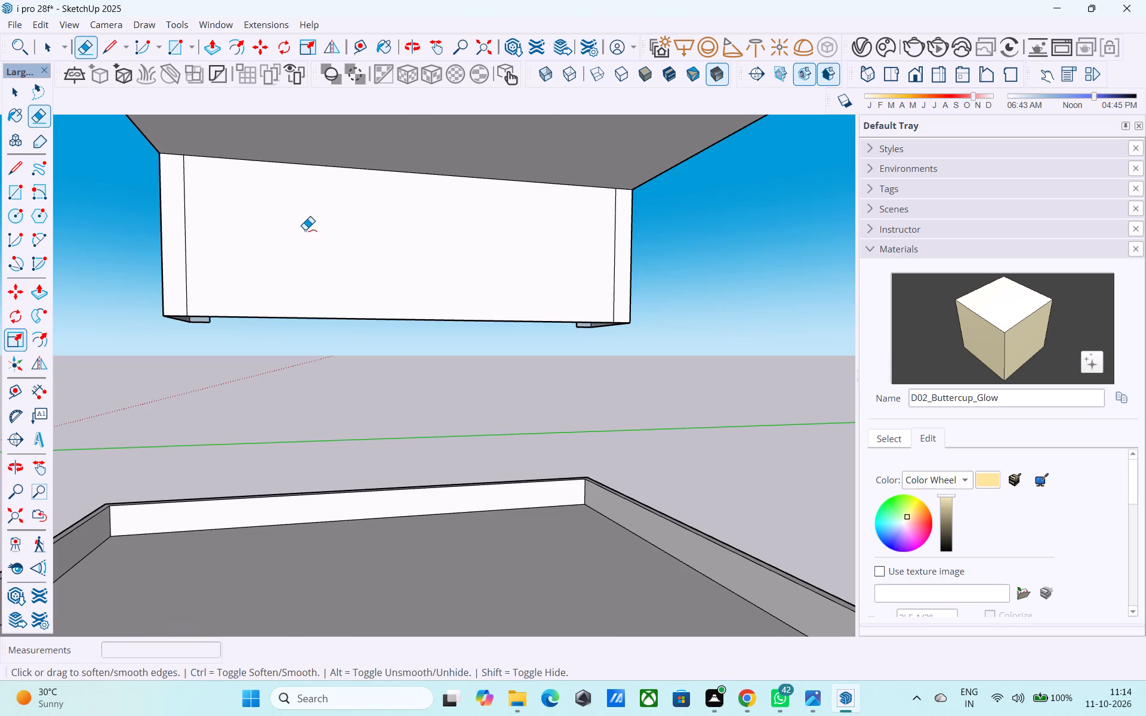
# Inside the house group, delete the two vertical edges above the louvred window to merge the white strip with the cream wall.
pyautogui.press('space')
pyautogui.doubleClick(303, 269)
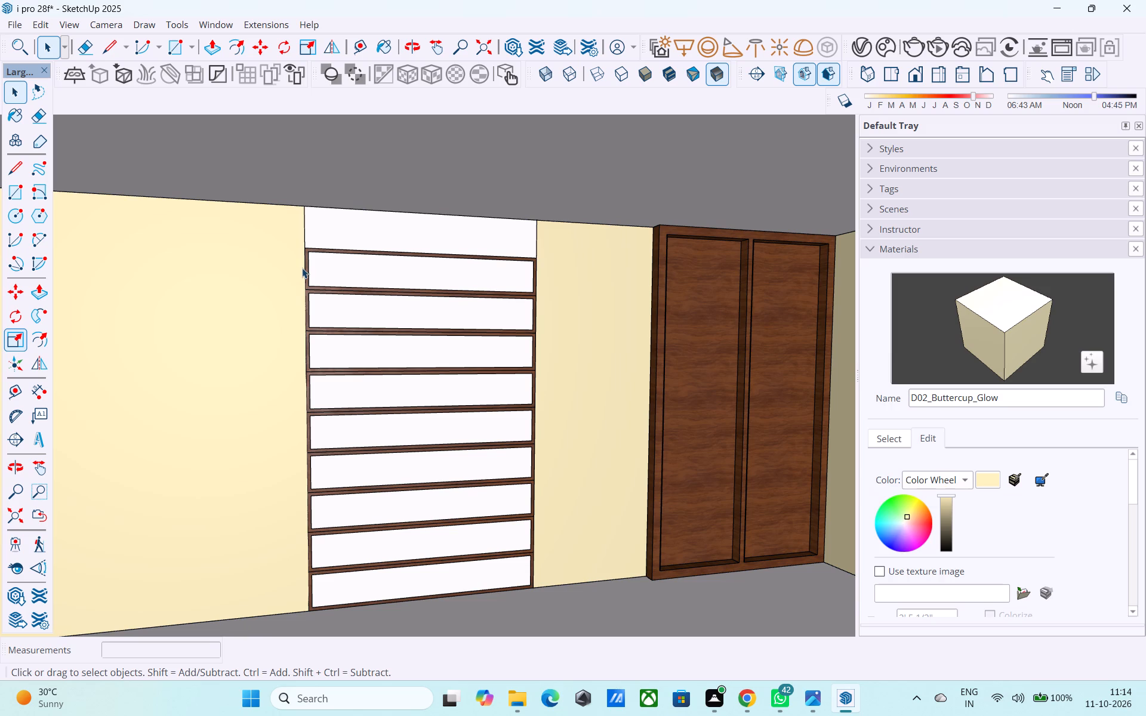
pyautogui.moveTo(321, 247); pyautogui.dragTo(305, 234, button='middle')
pyautogui.scroll(4, 306, 232)
pyautogui.click(303, 217)
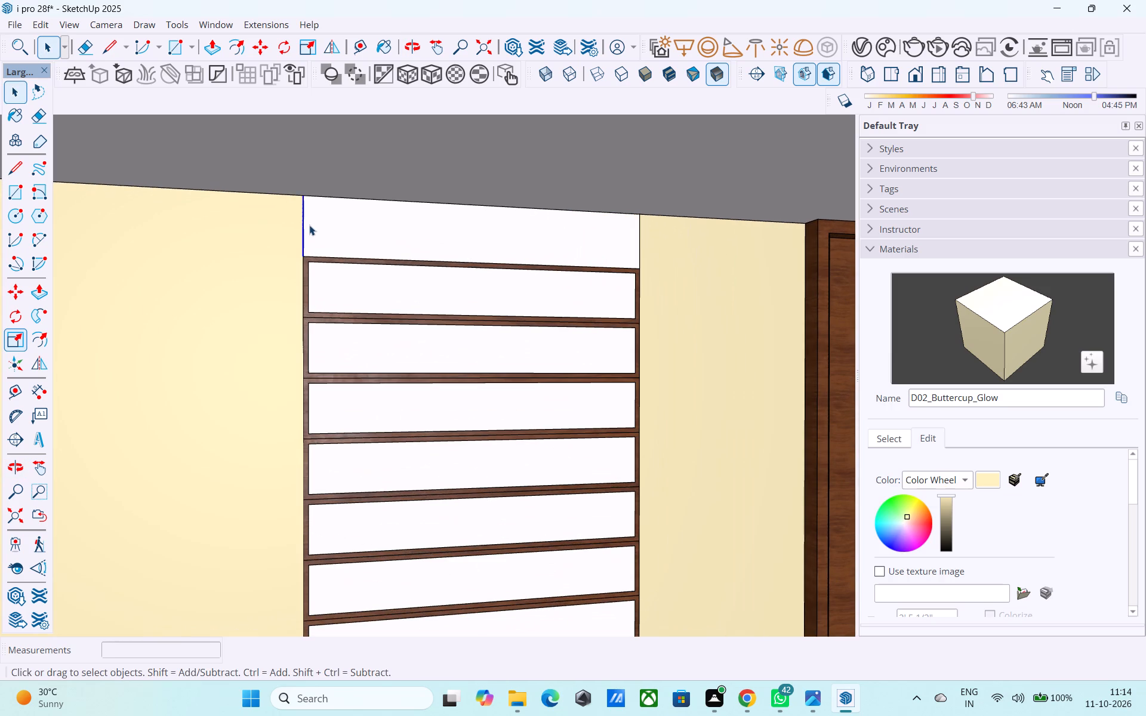
pyautogui.press('Delete')
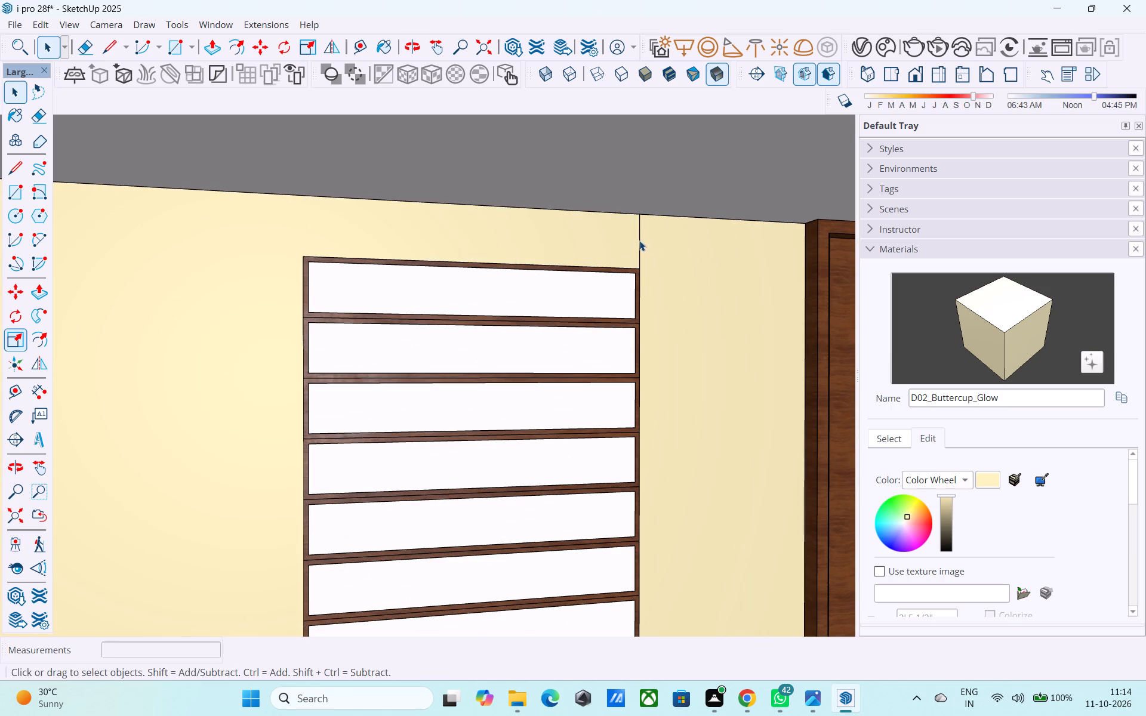
pyautogui.click(639, 240)
pyautogui.press('Delete')
pyautogui.scroll(-6, 462, 249)
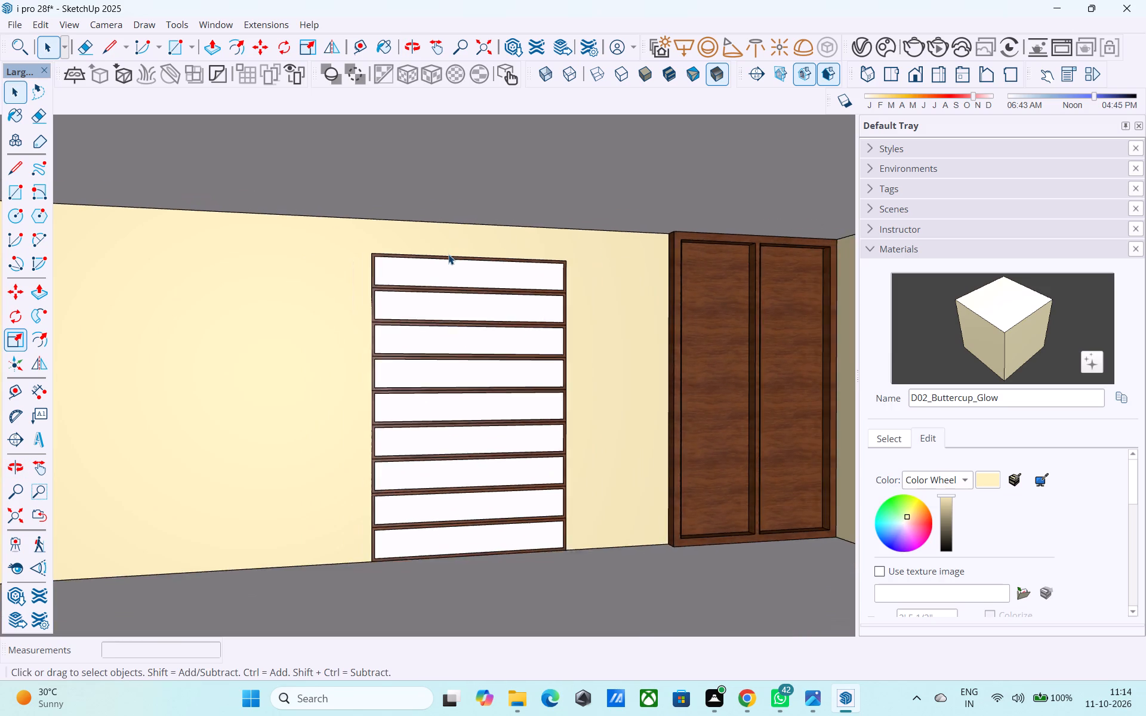
# Examine the balcony and front facade from several angles, including the framed opening's side wall.
pyautogui.scroll(-8, 448, 255)
pyautogui.moveTo(435, 264); pyautogui.dragTo(371, 313, button='middle')
pyautogui.scroll(-3, 371, 311)
pyautogui.moveTo(371, 311); pyautogui.dragTo(346, 313, button='middle')
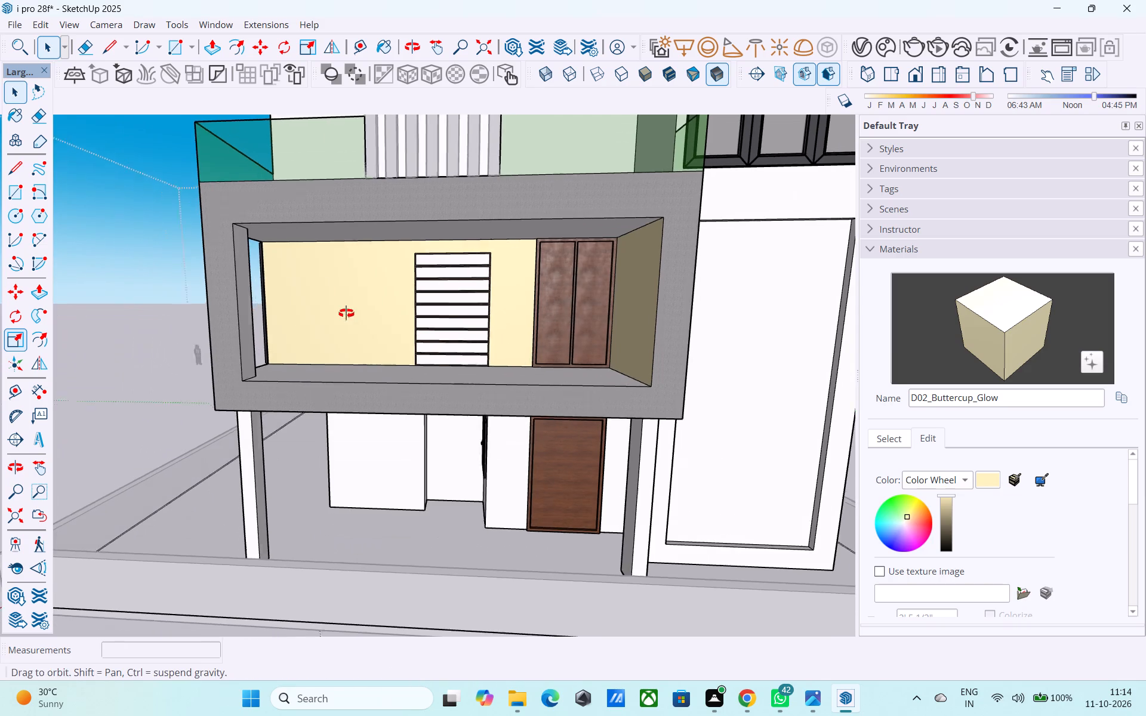
pyautogui.moveTo(346, 313); pyautogui.dragTo(324, 327, button='middle')
pyautogui.scroll(-5, 304, 317)
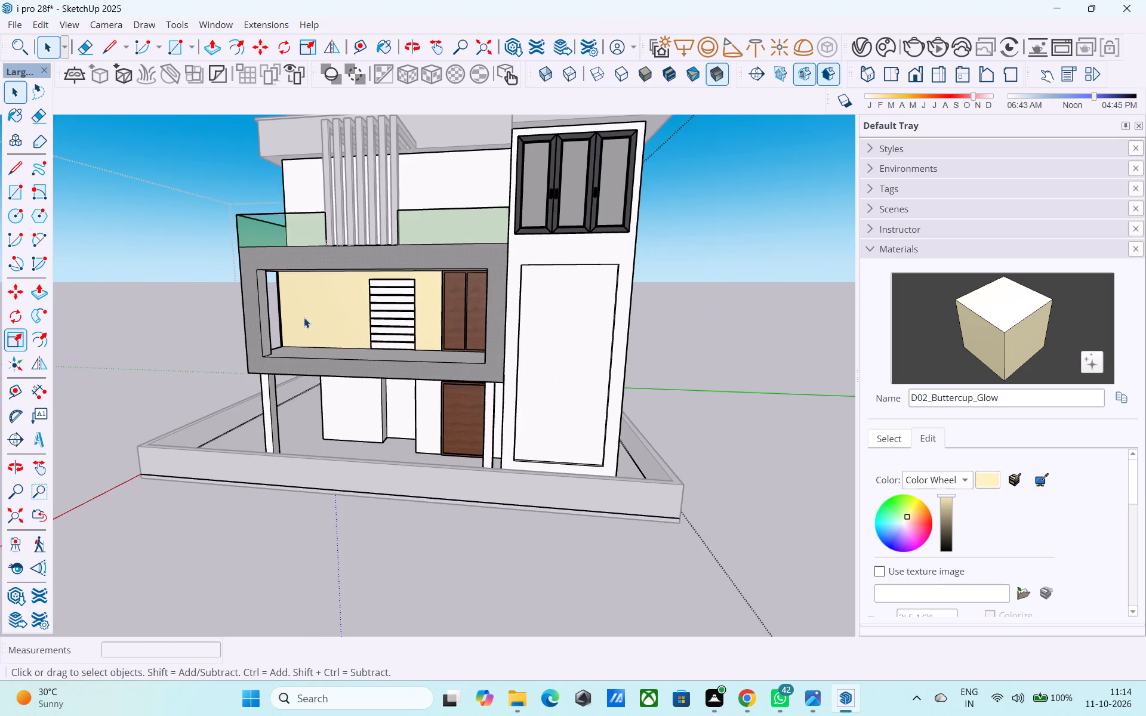
pyautogui.moveTo(304, 317); pyautogui.dragTo(319, 329, button='middle')
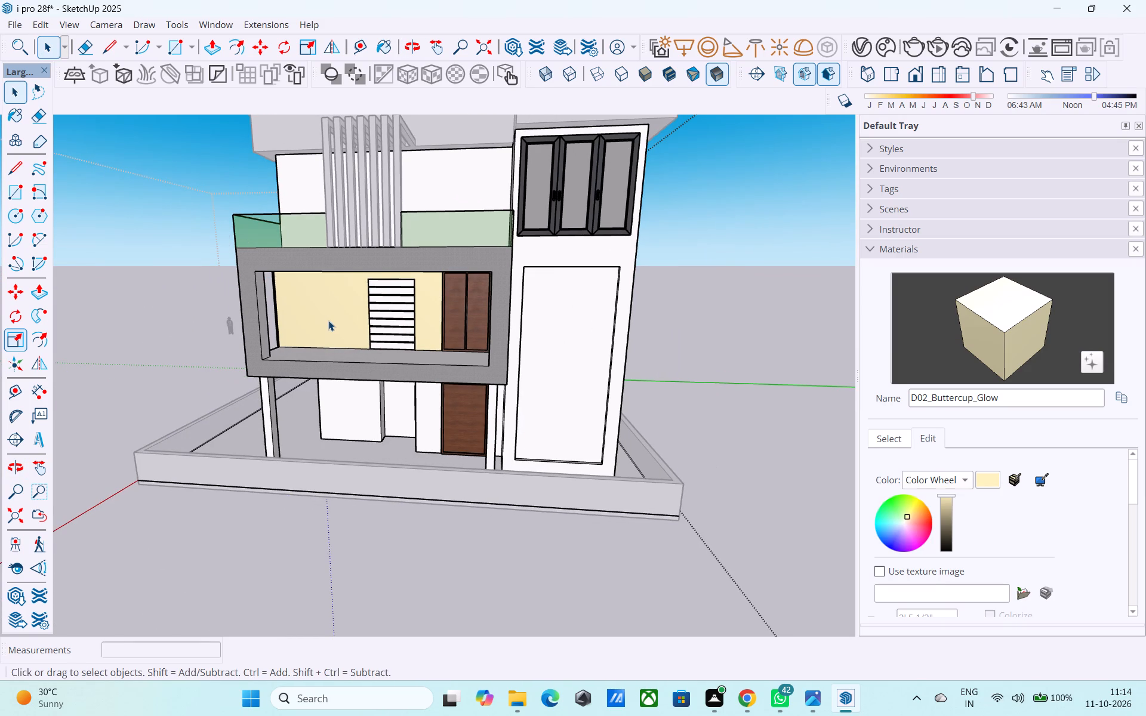
pyautogui.moveTo(347, 313); pyautogui.dragTo(392, 313, button='middle')
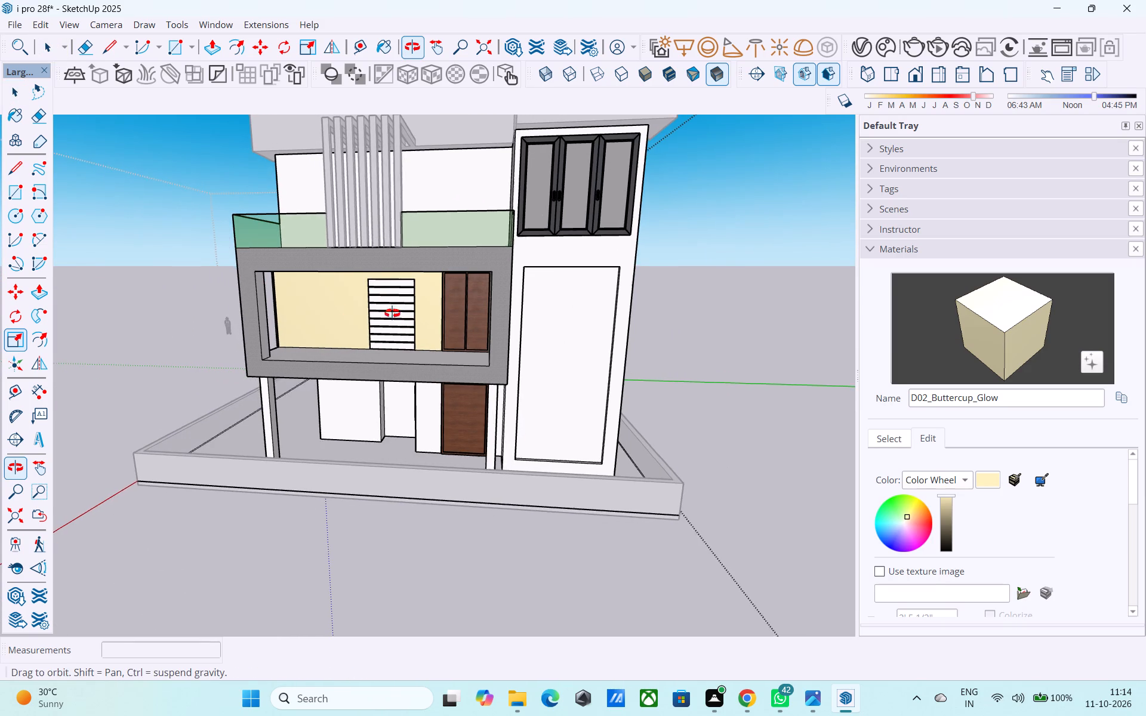
pyautogui.moveTo(392, 313); pyautogui.dragTo(443, 313, button='middle')
pyautogui.scroll(-4, 445, 310)
pyautogui.moveTo(445, 310); pyautogui.dragTo(408, 316, button='middle')
pyautogui.moveTo(346, 298); pyautogui.dragTo(394, 324, button='middle')
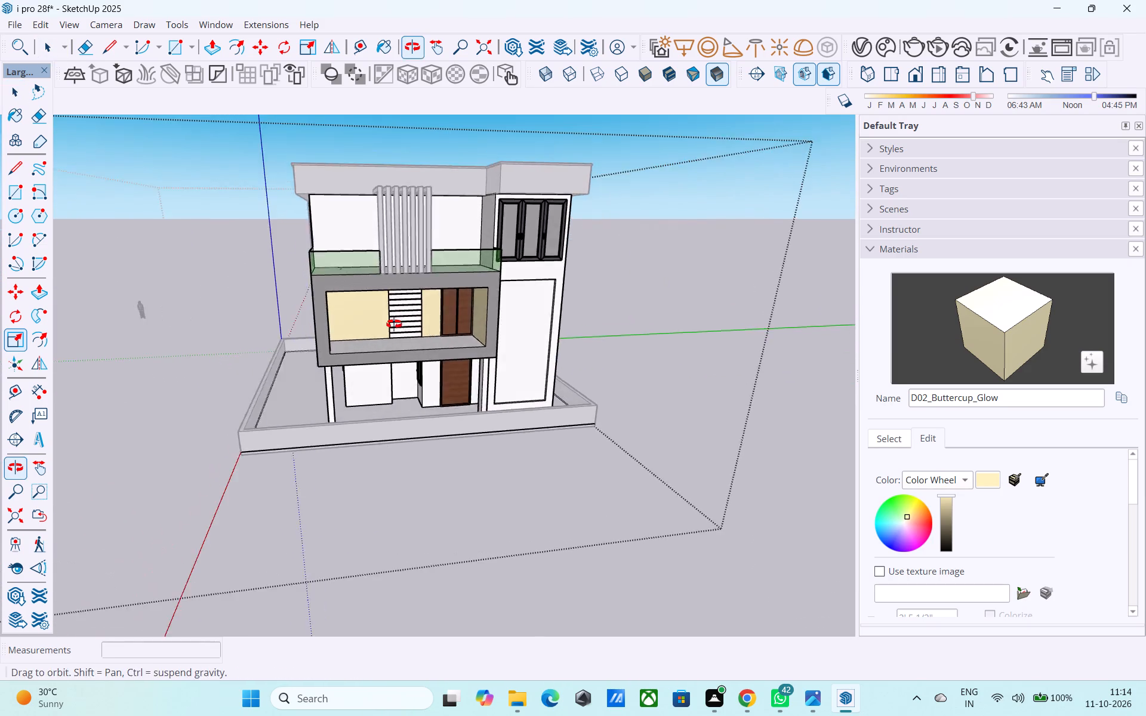
pyautogui.moveTo(394, 324); pyautogui.dragTo(390, 322, button='middle')
pyautogui.scroll(4, 382, 318)
pyautogui.moveTo(336, 305); pyautogui.dragTo(359, 293, button='middle')
pyautogui.moveTo(359, 293); pyautogui.dragTo(152, 311, button='middle')
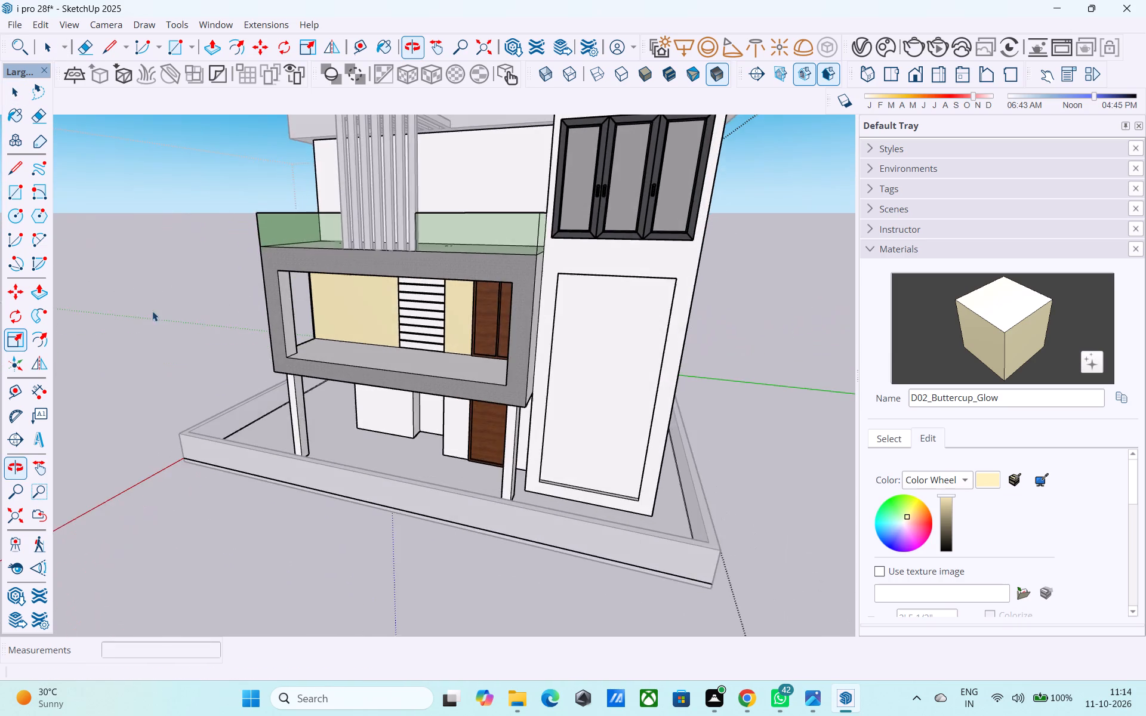
pyautogui.moveTo(275, 318); pyautogui.dragTo(256, 312, button='middle')
pyautogui.scroll(3, 274, 325)
pyautogui.moveTo(371, 334); pyautogui.dragTo(252, 343, button='middle')
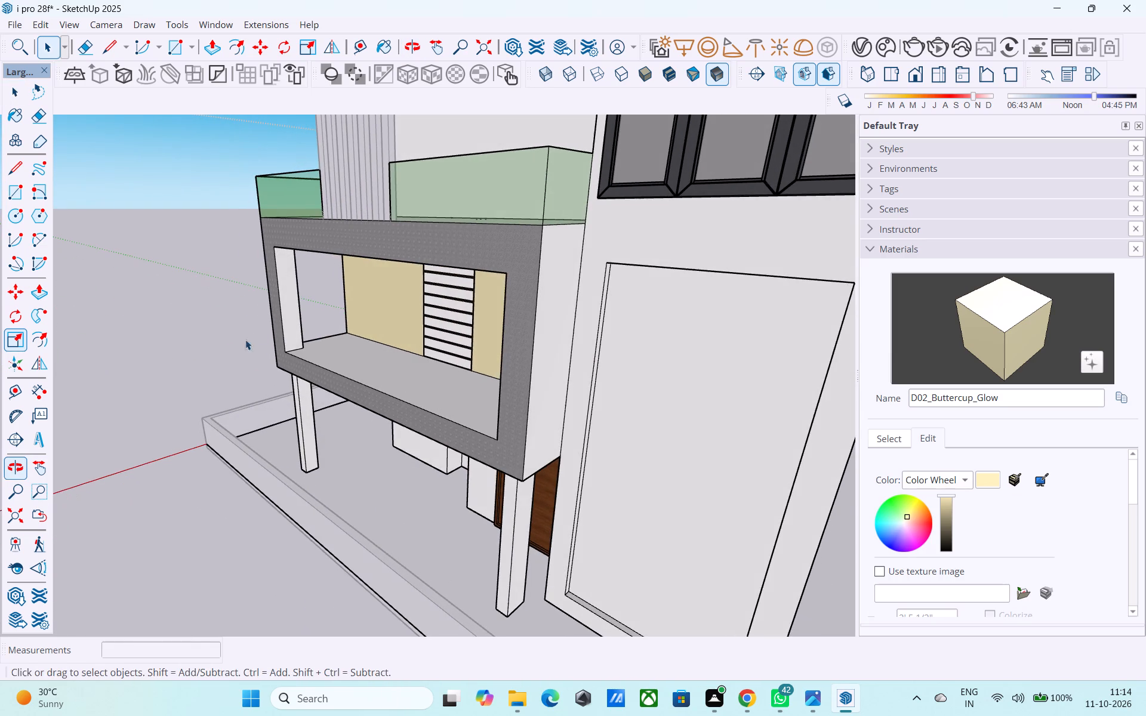
# Push/Pull the inner face at the left end of the balcony frame about 5' 7" inward to narrow the opening.
pyautogui.click(285, 312)
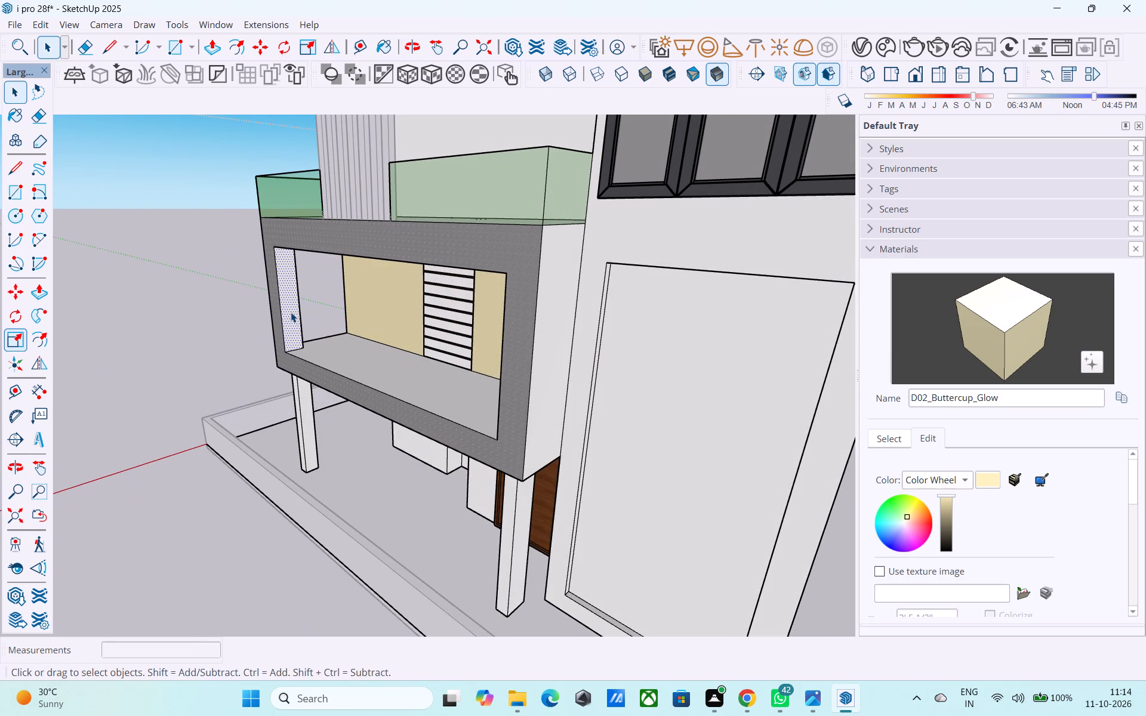
pyautogui.press('p')
pyautogui.click(291, 312)
pyautogui.moveTo(306, 364); pyautogui.dragTo(617, 285, button='middle')
pyautogui.scroll(-6, 389, 362)
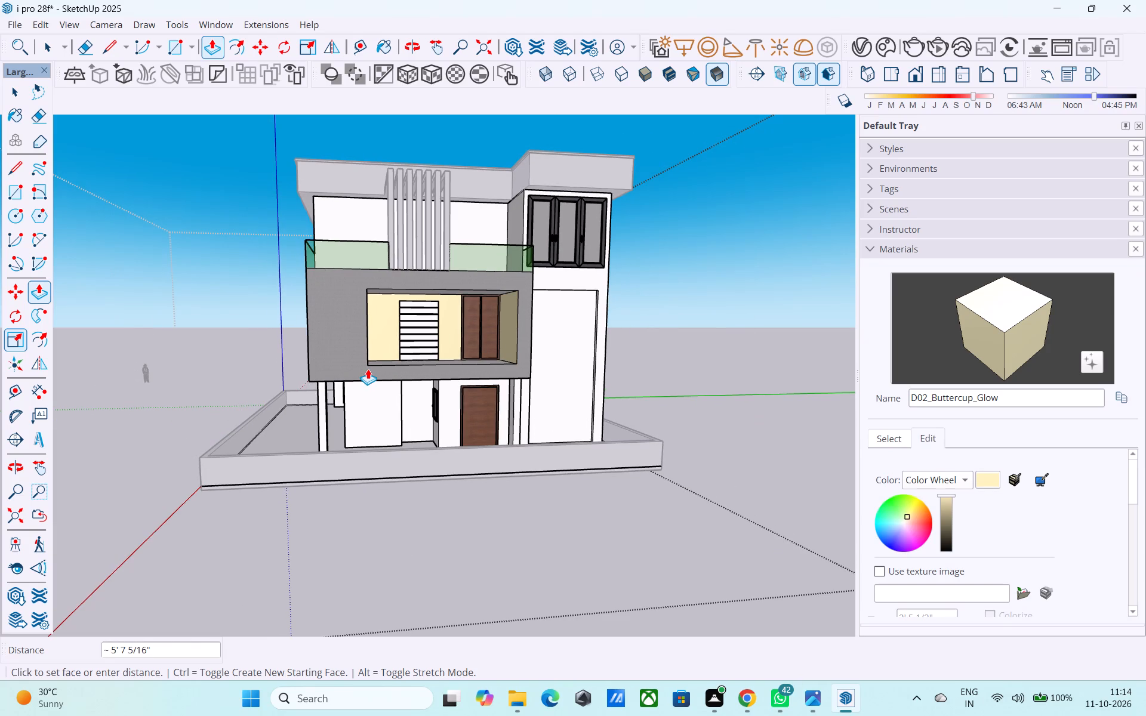
pyautogui.click(366, 369)
# Draw a rectangular panel about 5' 2" by 10' at the balcony opening's left end, and delete the surplus face covering the rest.
pyautogui.moveTo(485, 336); pyautogui.dragTo(462, 356, button='middle')
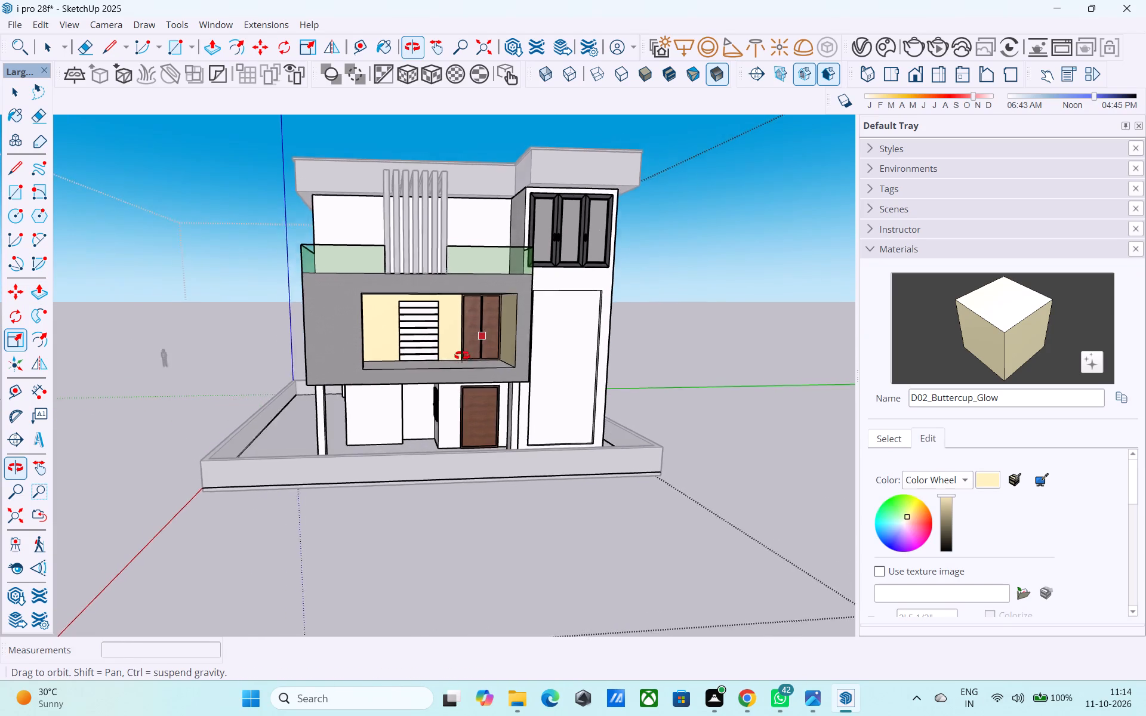
pyautogui.moveTo(462, 356); pyautogui.dragTo(442, 360, button='middle')
pyautogui.press('space')
pyautogui.press('r')
pyautogui.moveTo(384, 325); pyautogui.dragTo(338, 325, button='middle')
pyautogui.scroll(3, 331, 309)
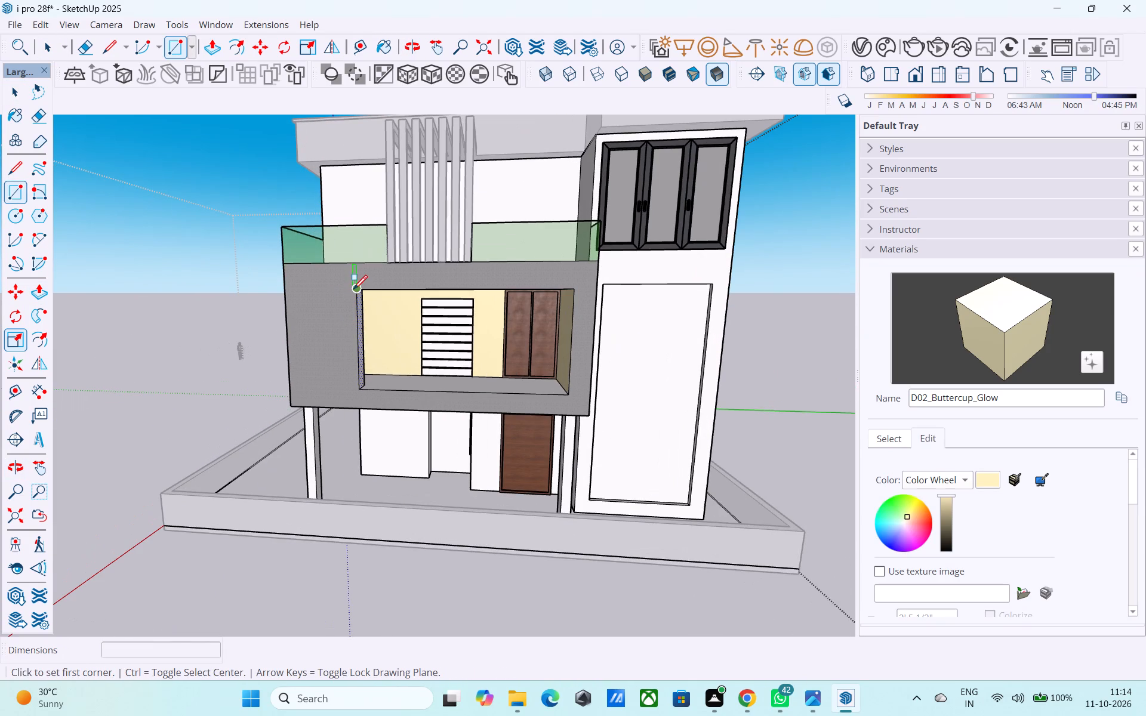
pyautogui.click(355, 290)
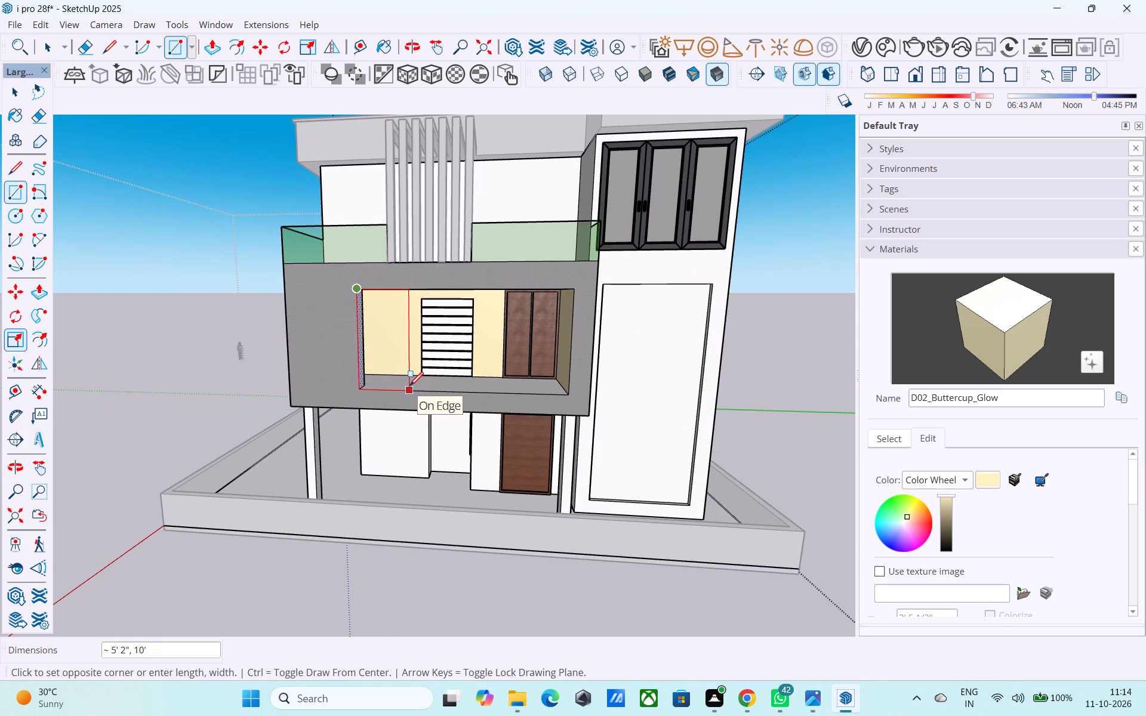
pyautogui.click(409, 387)
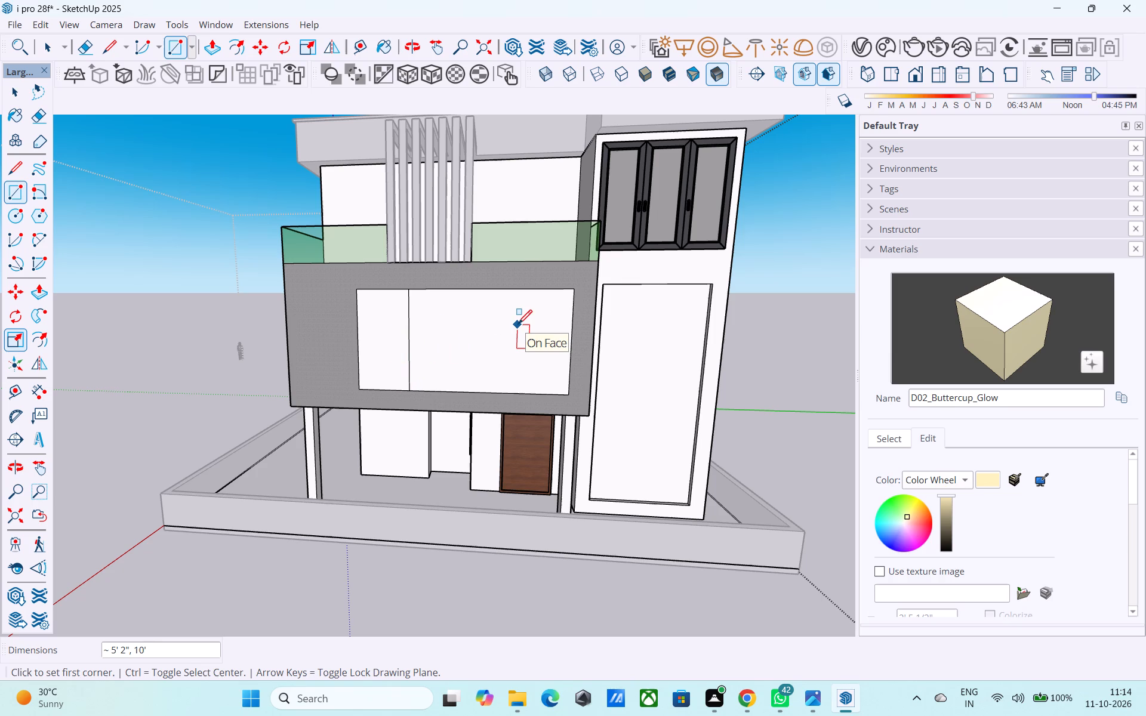
pyautogui.press('space')
pyautogui.click(518, 325)
pyautogui.press('Delete')
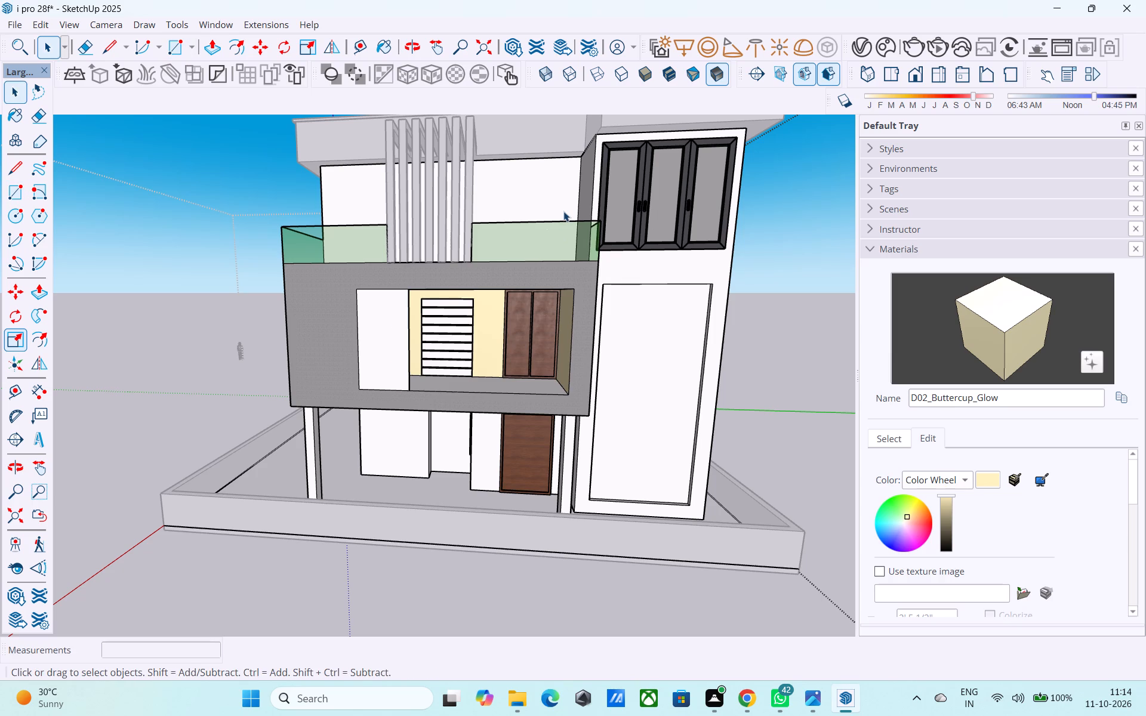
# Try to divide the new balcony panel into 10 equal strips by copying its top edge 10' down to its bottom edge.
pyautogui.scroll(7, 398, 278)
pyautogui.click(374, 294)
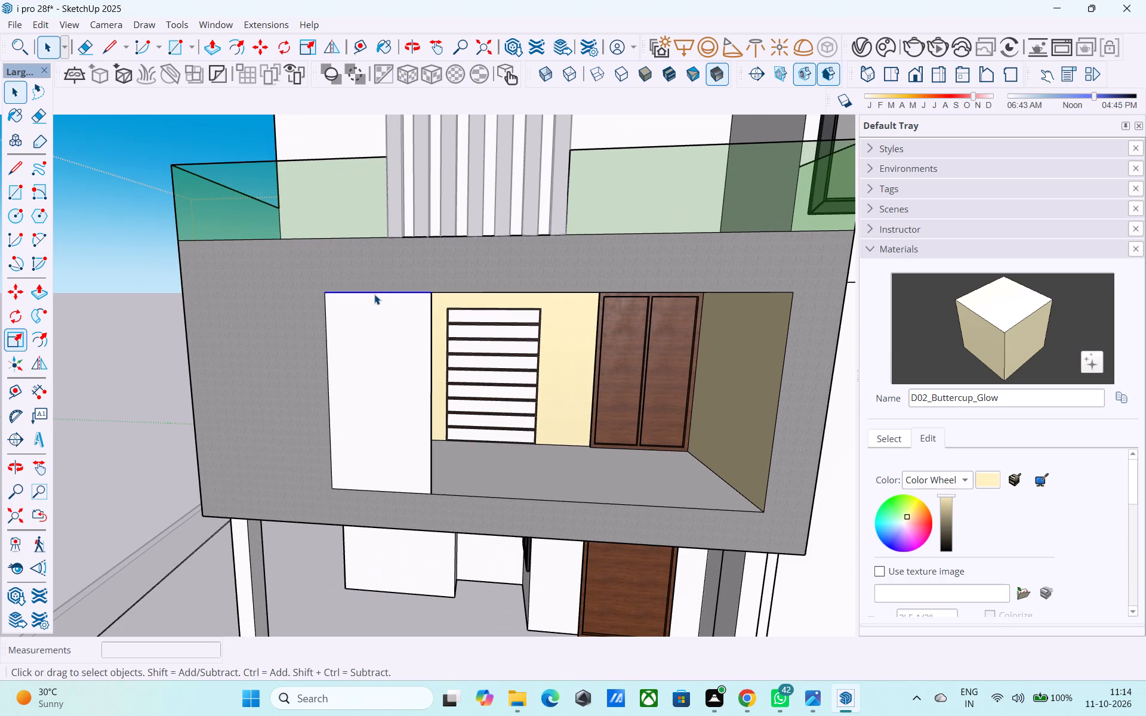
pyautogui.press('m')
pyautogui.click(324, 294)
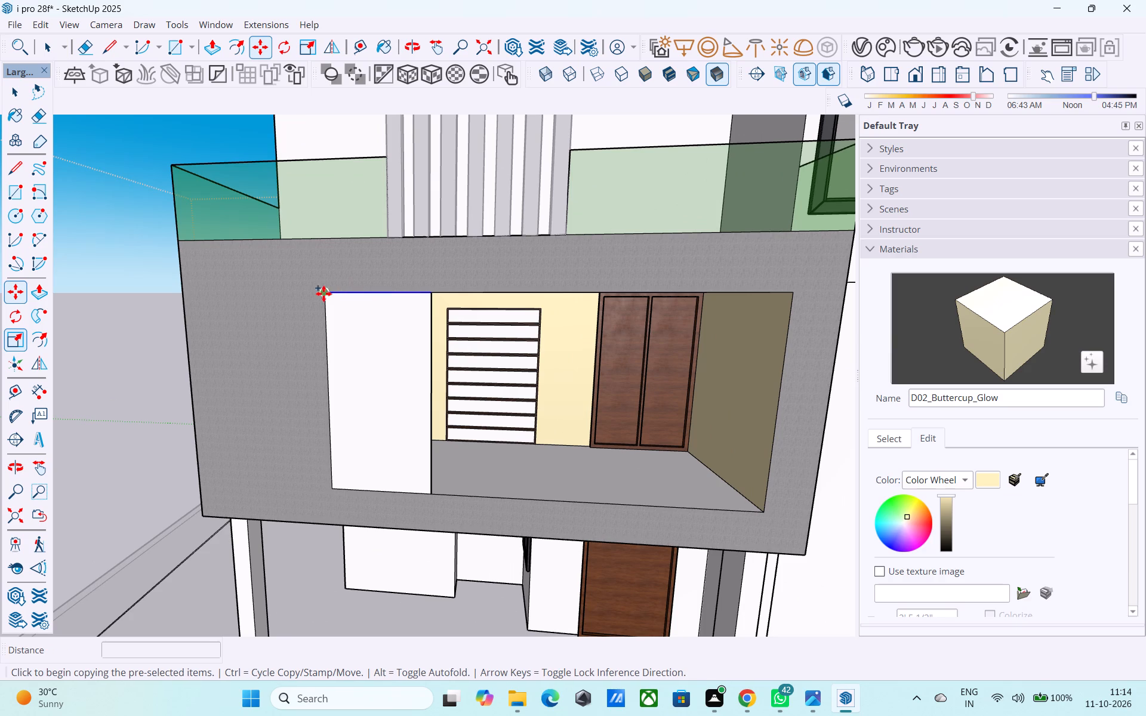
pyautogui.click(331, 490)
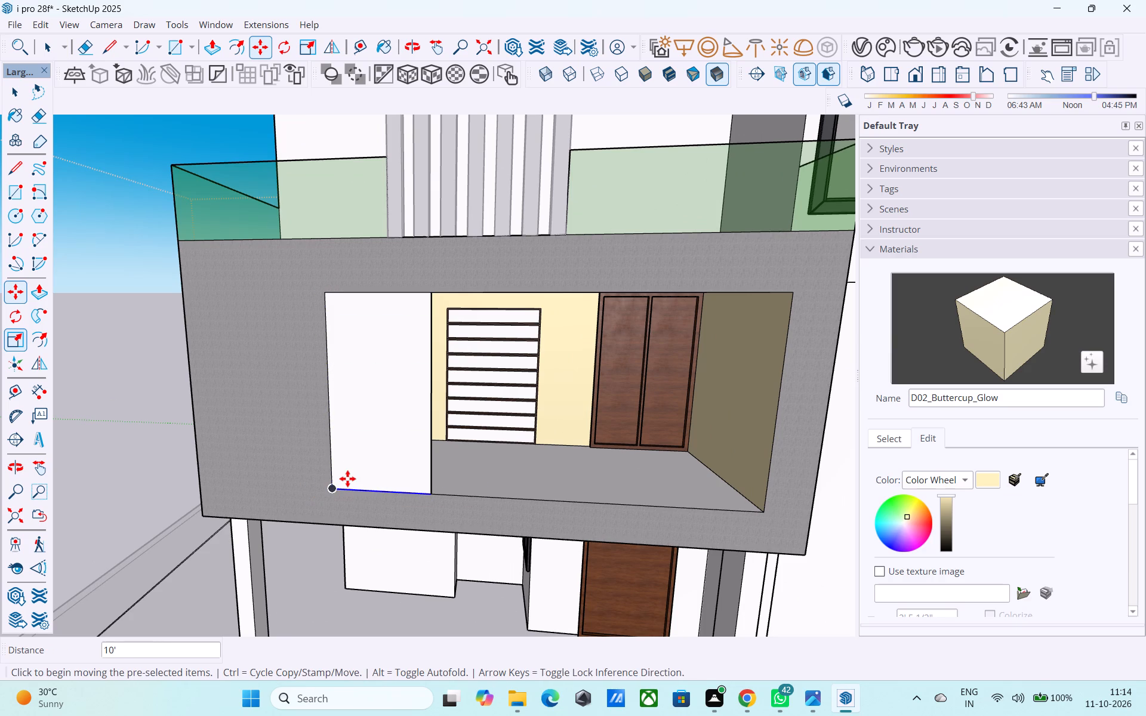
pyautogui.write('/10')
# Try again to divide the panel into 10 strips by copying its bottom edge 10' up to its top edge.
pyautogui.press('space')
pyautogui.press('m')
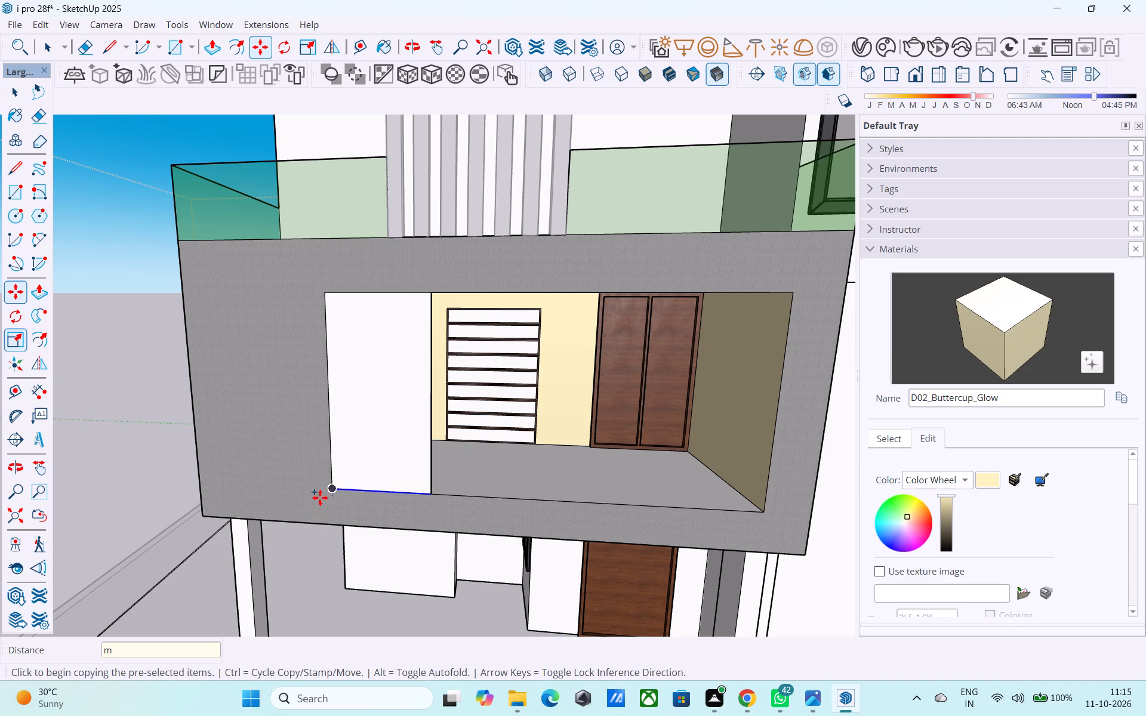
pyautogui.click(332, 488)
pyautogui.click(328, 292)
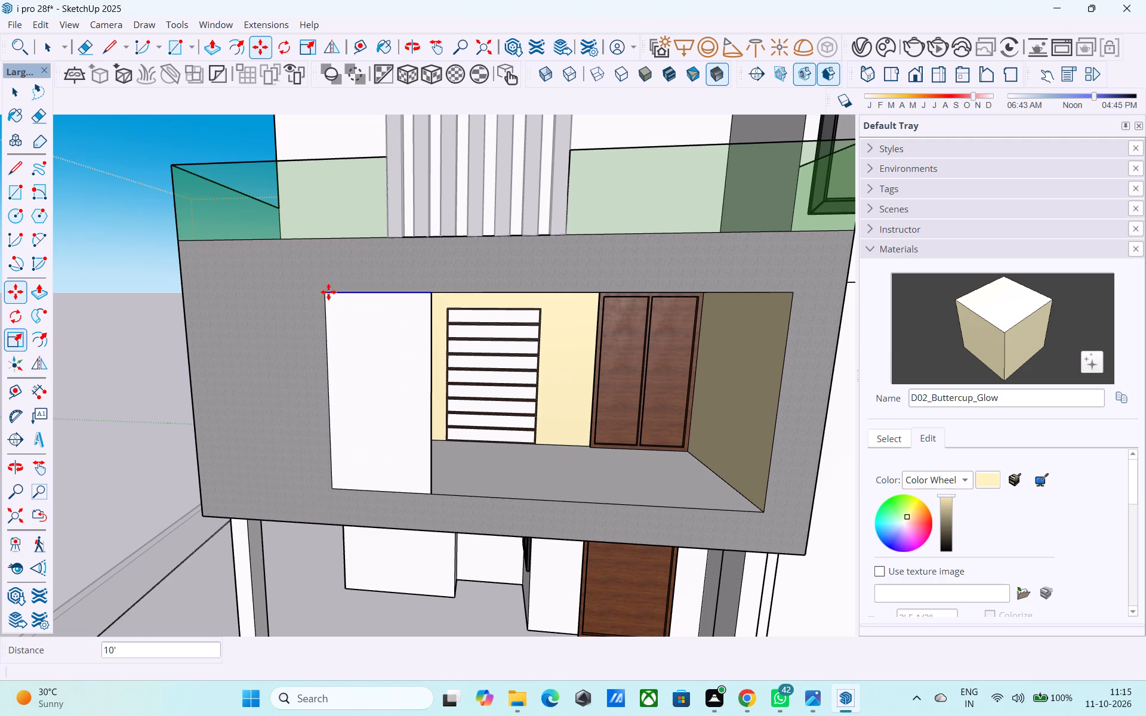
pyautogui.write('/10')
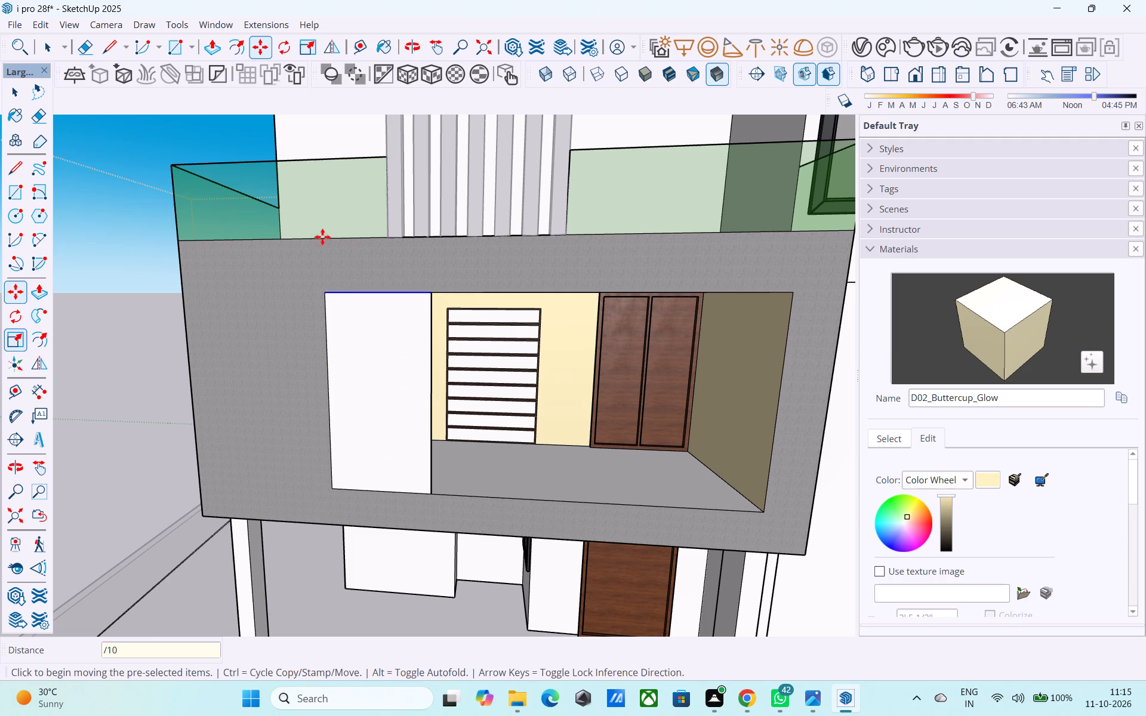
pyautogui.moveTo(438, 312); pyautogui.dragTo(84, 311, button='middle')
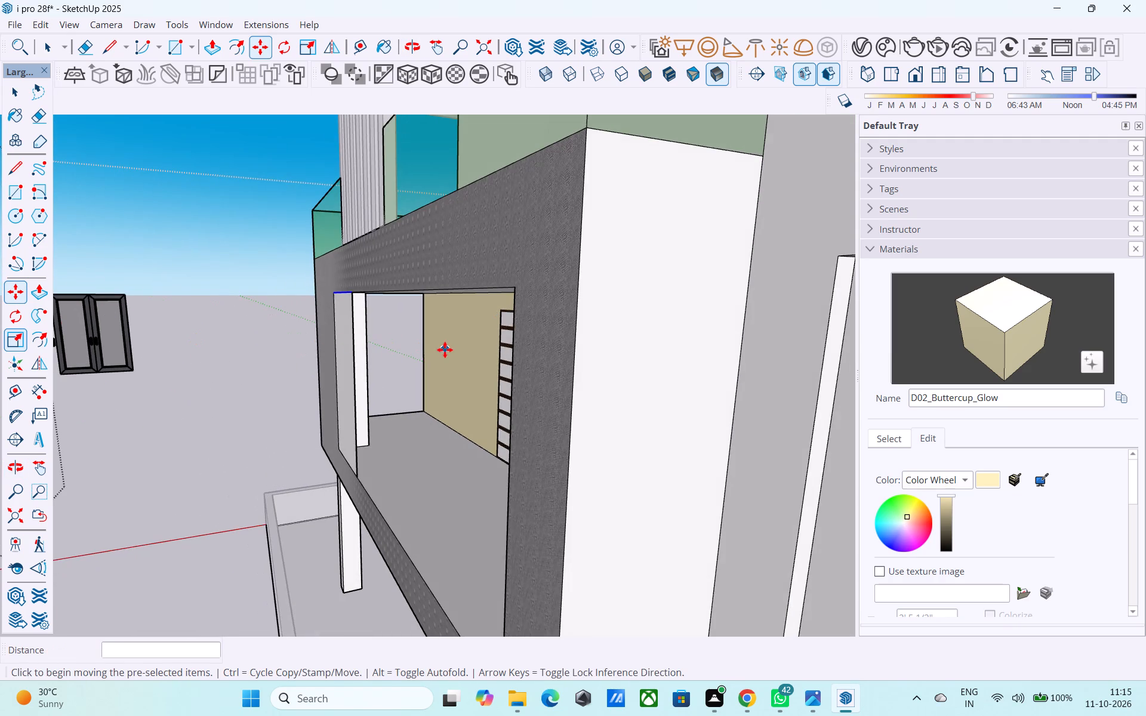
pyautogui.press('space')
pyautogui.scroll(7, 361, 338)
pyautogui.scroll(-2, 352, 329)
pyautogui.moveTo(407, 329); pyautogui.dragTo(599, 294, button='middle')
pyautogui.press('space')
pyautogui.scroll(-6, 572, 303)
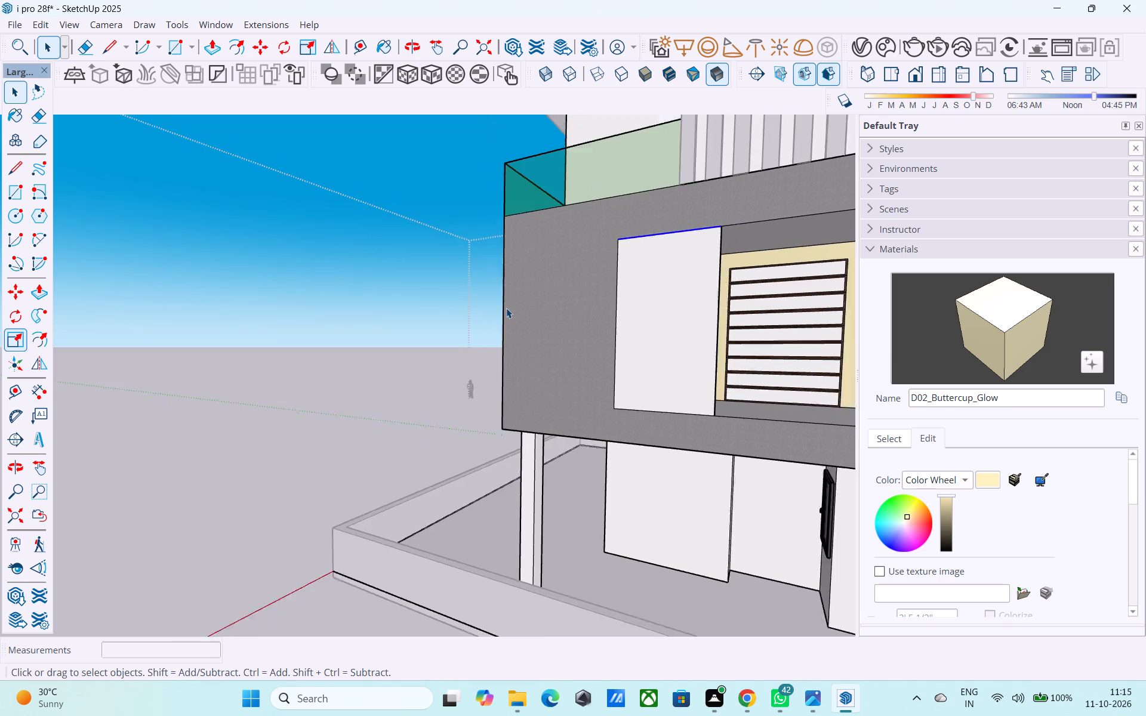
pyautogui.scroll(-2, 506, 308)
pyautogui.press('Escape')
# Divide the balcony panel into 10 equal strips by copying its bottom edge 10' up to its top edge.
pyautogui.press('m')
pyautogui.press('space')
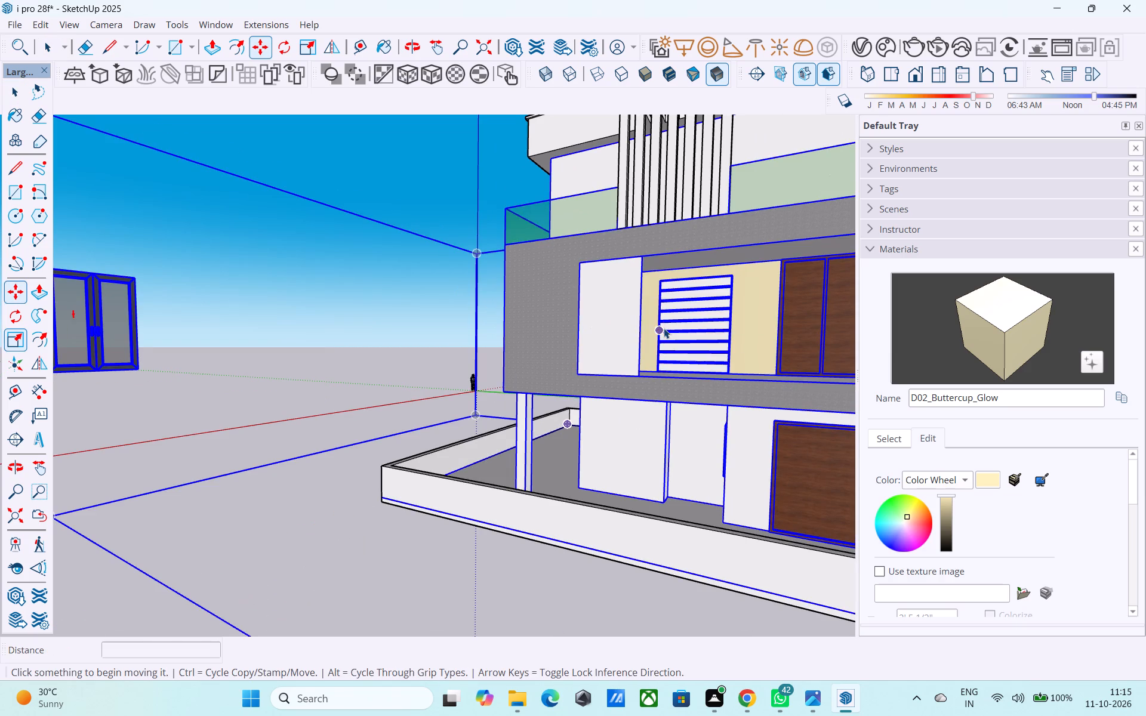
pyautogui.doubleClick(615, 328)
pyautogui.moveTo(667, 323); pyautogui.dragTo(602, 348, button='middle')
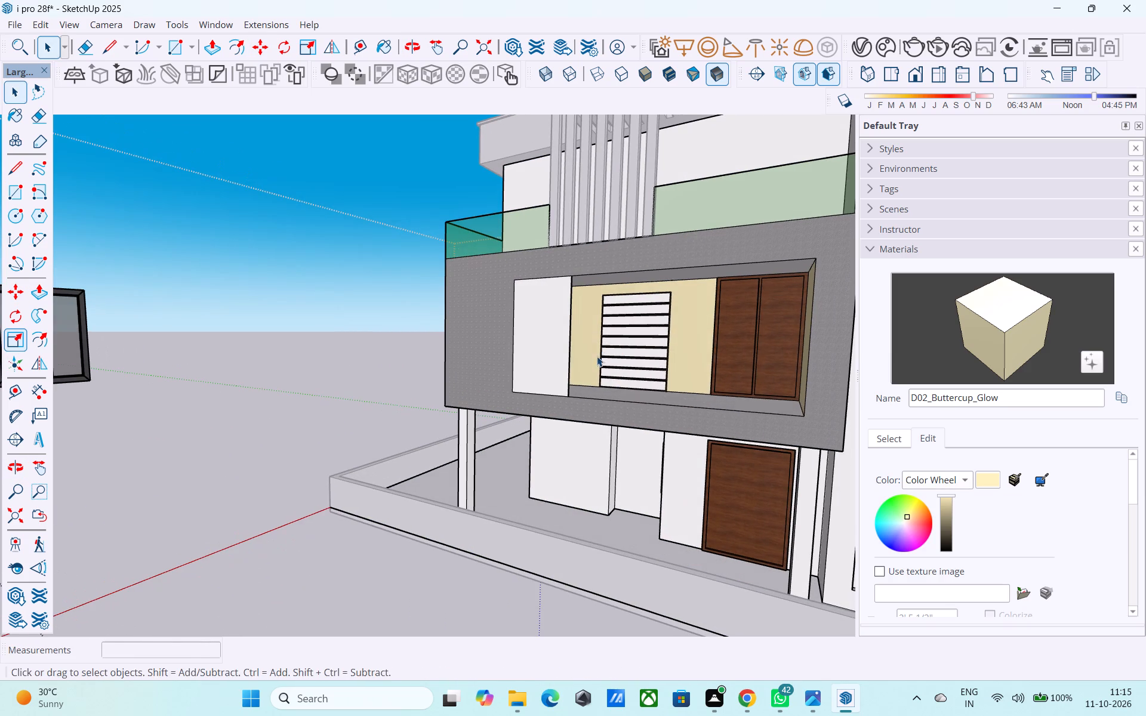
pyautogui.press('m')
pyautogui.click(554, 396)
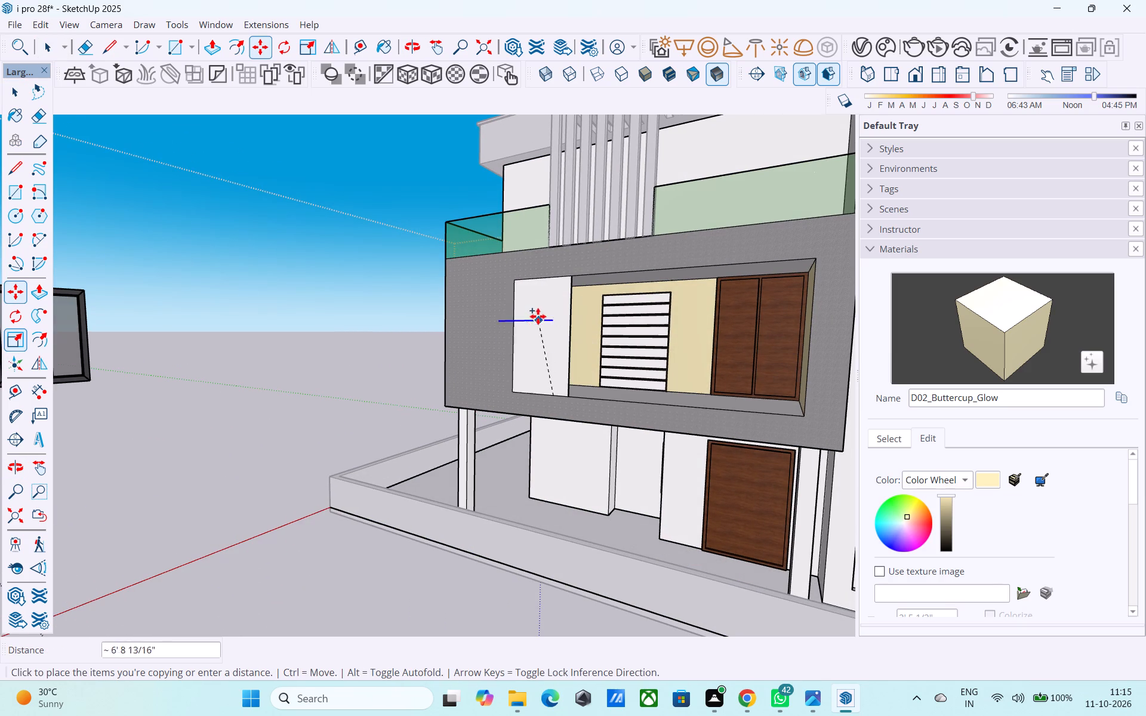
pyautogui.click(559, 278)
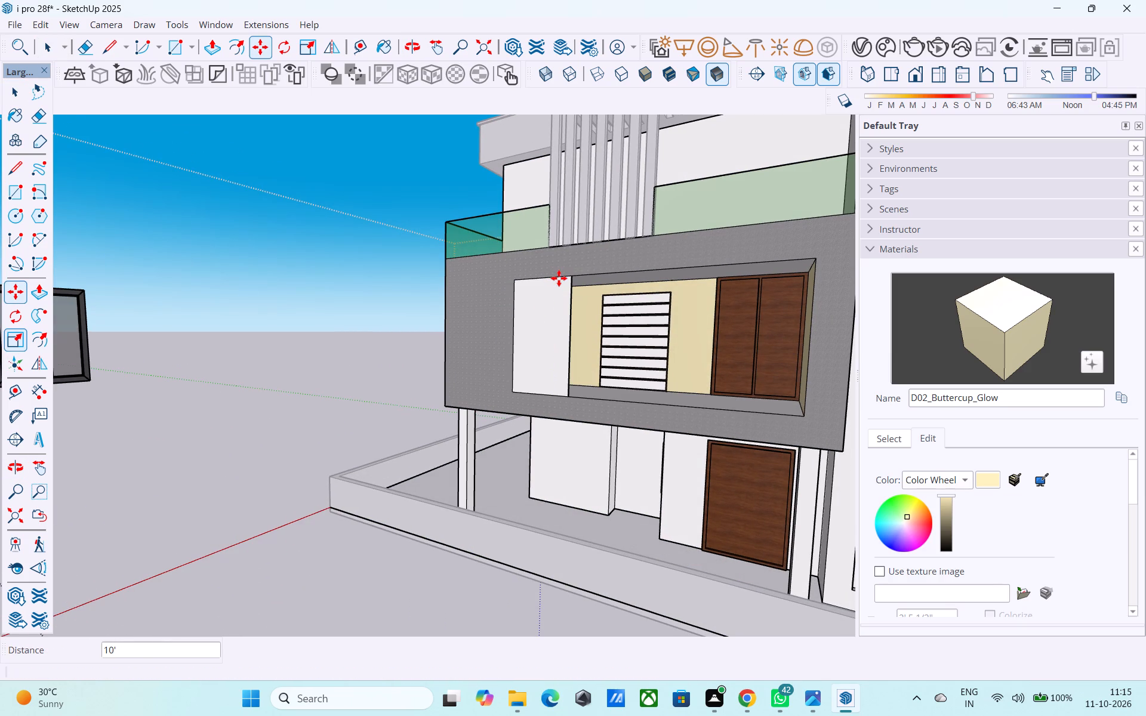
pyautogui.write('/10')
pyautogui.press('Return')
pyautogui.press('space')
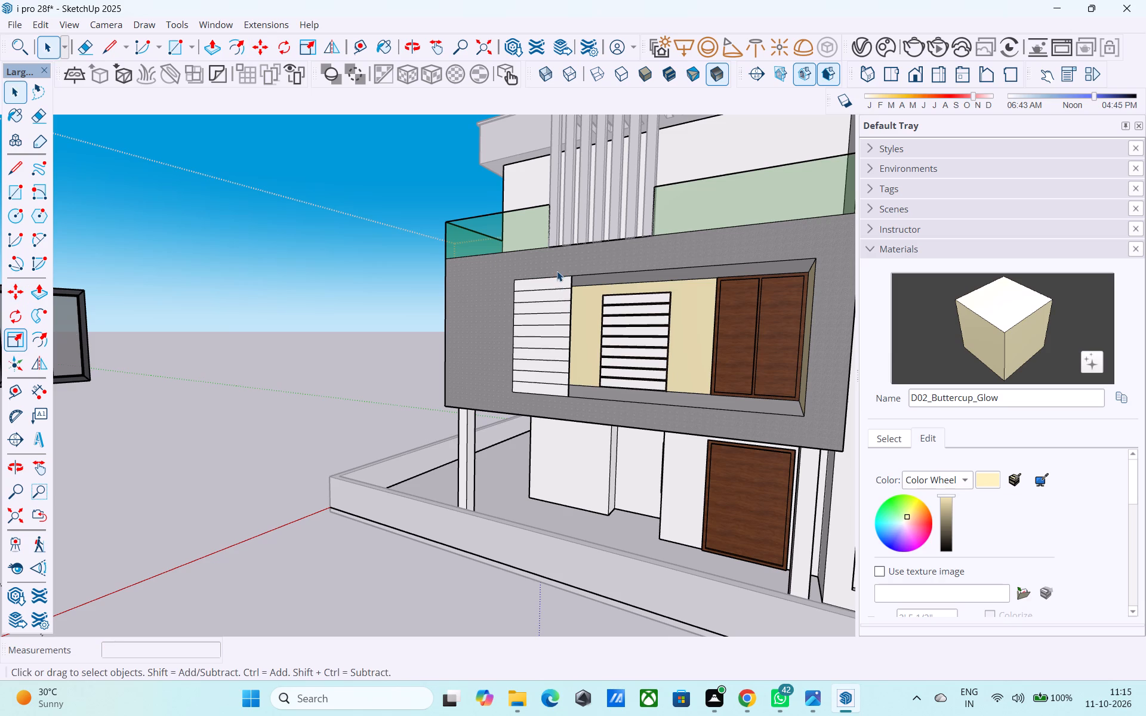
# Divide the balcony panel into 20 equal horizontal strips by copying its top edge 10' down to its bottom edge.
pyautogui.scroll(-2, 469, 330)
pyautogui.moveTo(461, 356); pyautogui.dragTo(511, 414, button='middle')
pyautogui.scroll(10, 545, 354)
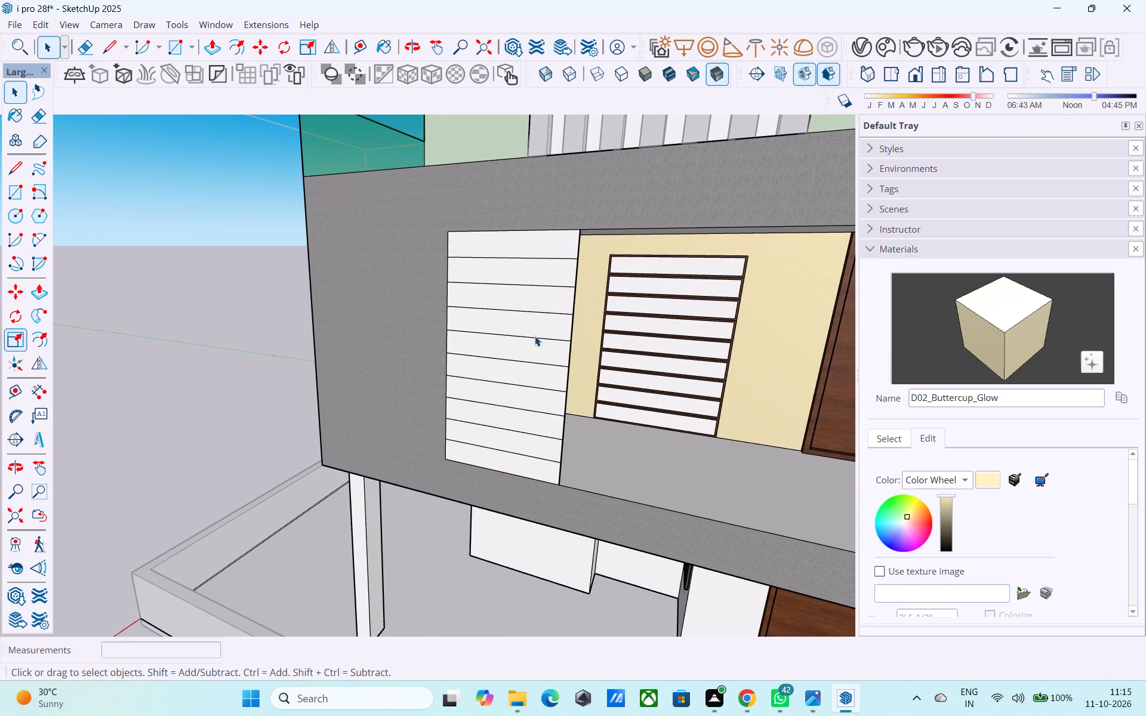
pyautogui.keyDown('shift'); pyautogui.moveTo(569, 322); pyautogui.dragTo(576, 387, button='middle'); pyautogui.keyUp('shift')
pyautogui.keyDown('shift'); pyautogui.scroll(1, 569, 322); pyautogui.keyUp('shift')
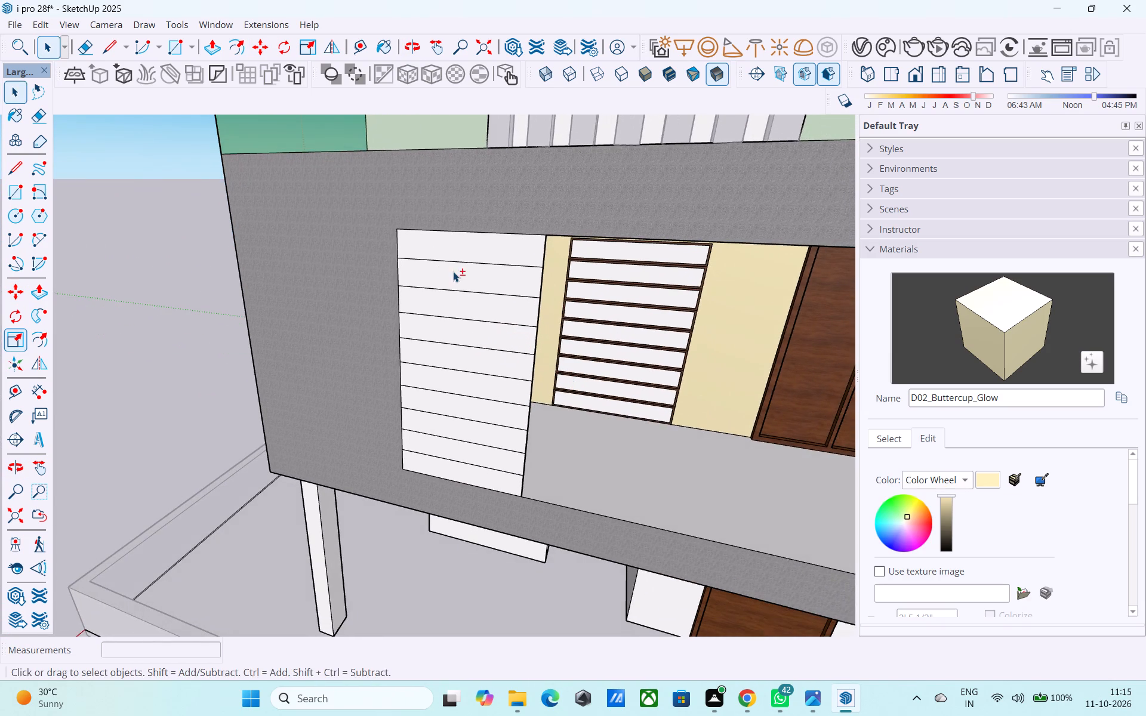
pyautogui.keyDown('shift'); pyautogui.moveTo(453, 271); pyautogui.dragTo(427, 275, button='middle'); pyautogui.keyUp('shift')
pyautogui.click(435, 236)
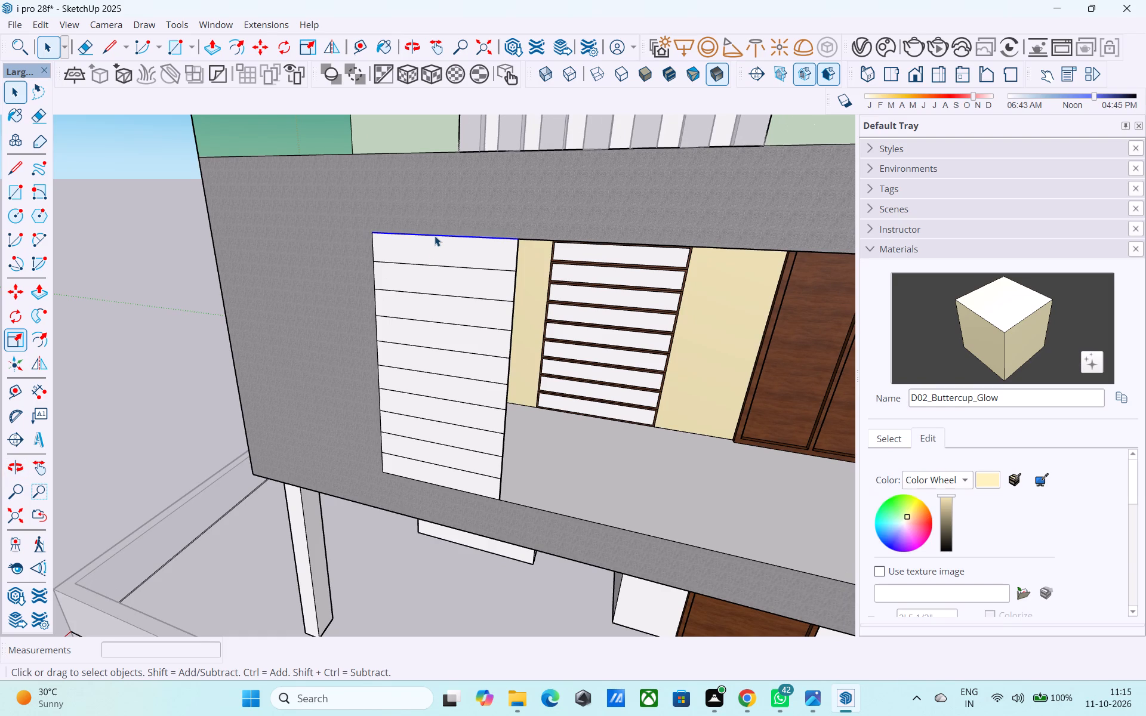
pyautogui.press('m')
pyautogui.click(375, 240)
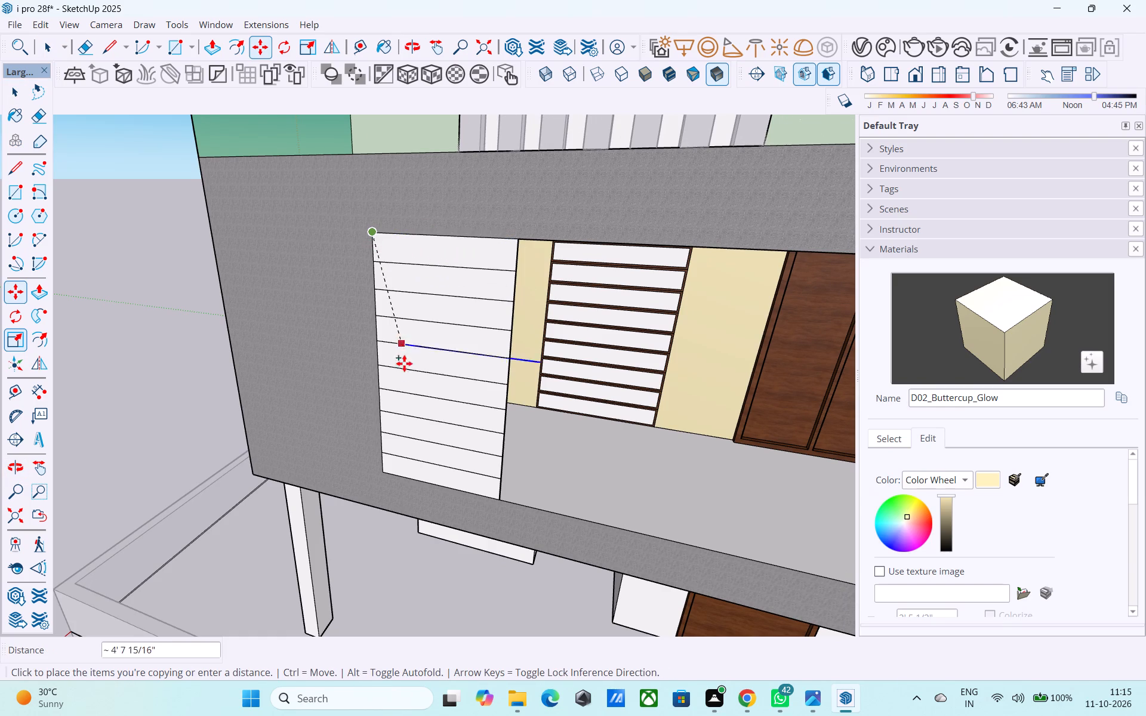
pyautogui.click(389, 473)
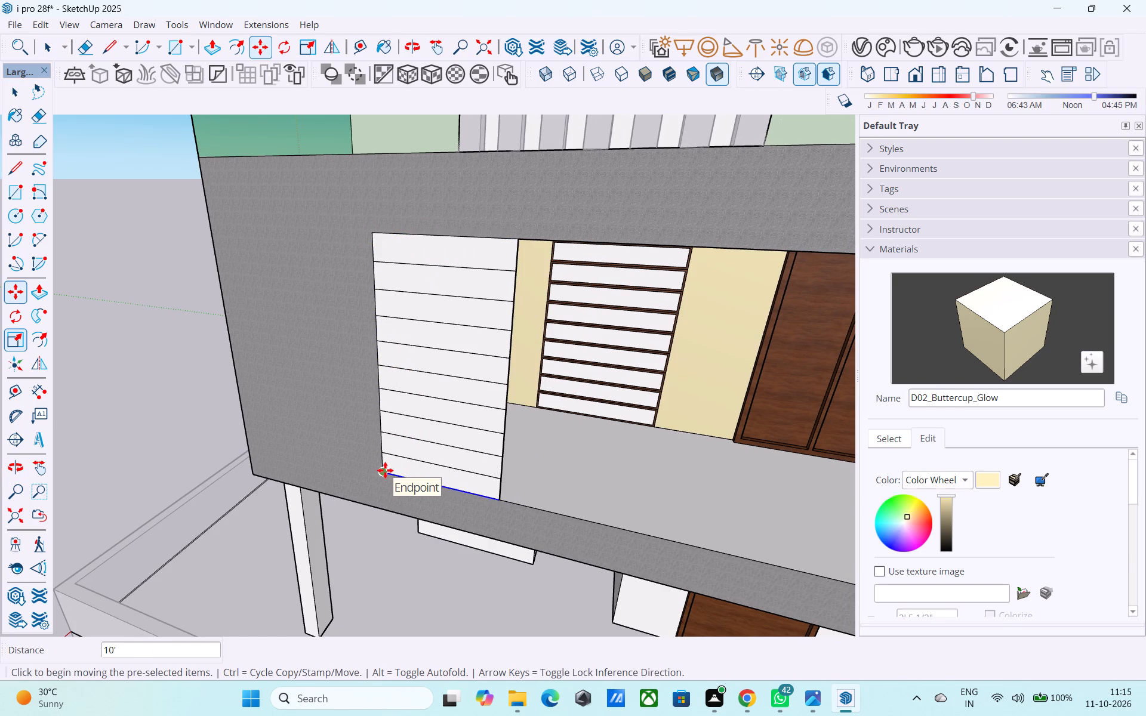
pyautogui.write('/20')
pyautogui.press('Return')
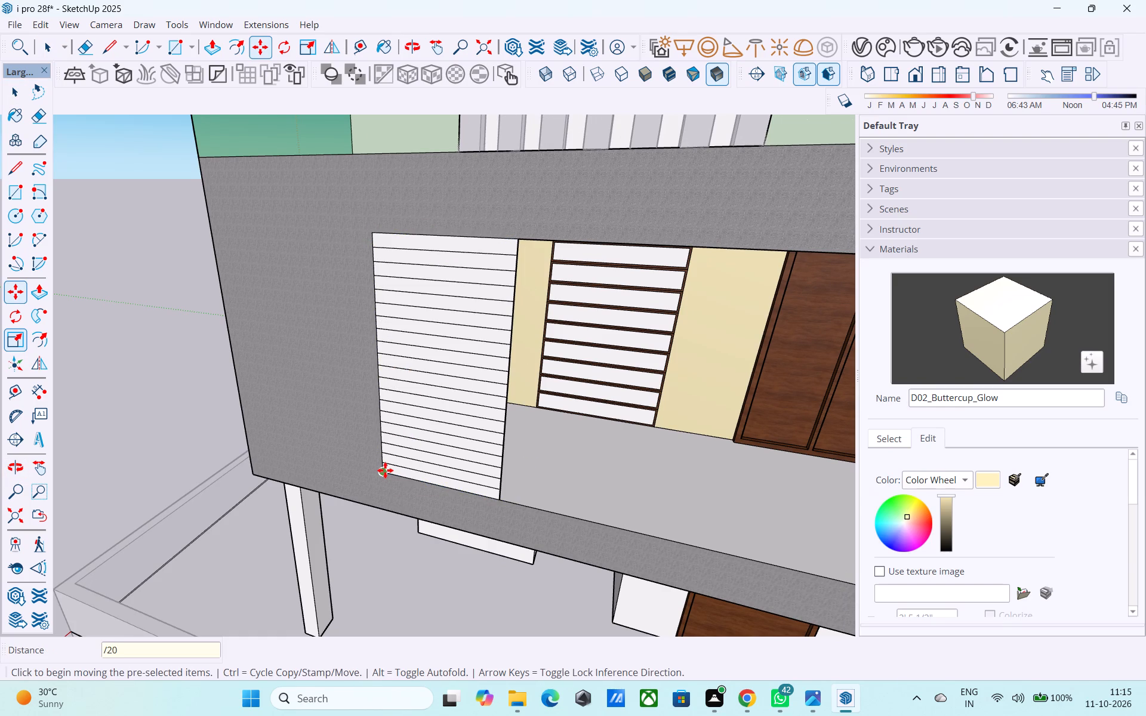
pyautogui.press('space')
# Delete every second strip face in the upper half of the balcony panel, starting with the second strip from its top.
pyautogui.scroll(-3, 384, 470)
pyautogui.keyDown('shift'); pyautogui.moveTo(384, 470); pyautogui.dragTo(511, 424, button='middle'); pyautogui.keyUp('shift')
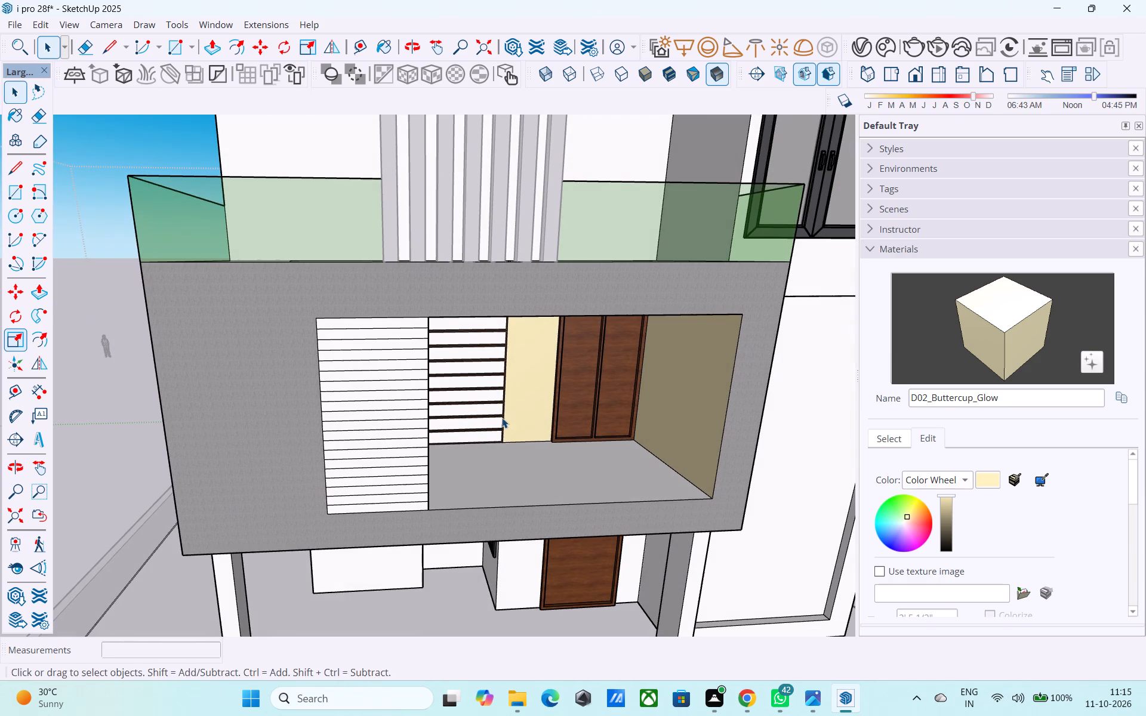
pyautogui.press('p')
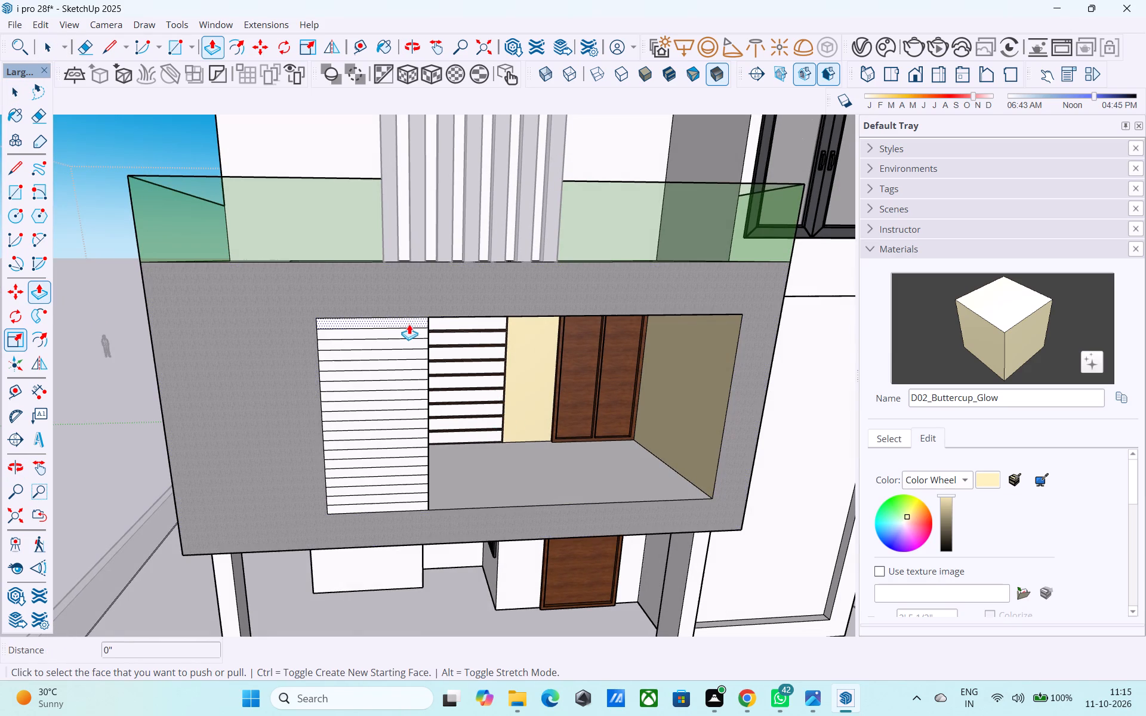
pyautogui.press('space')
pyautogui.click(411, 329)
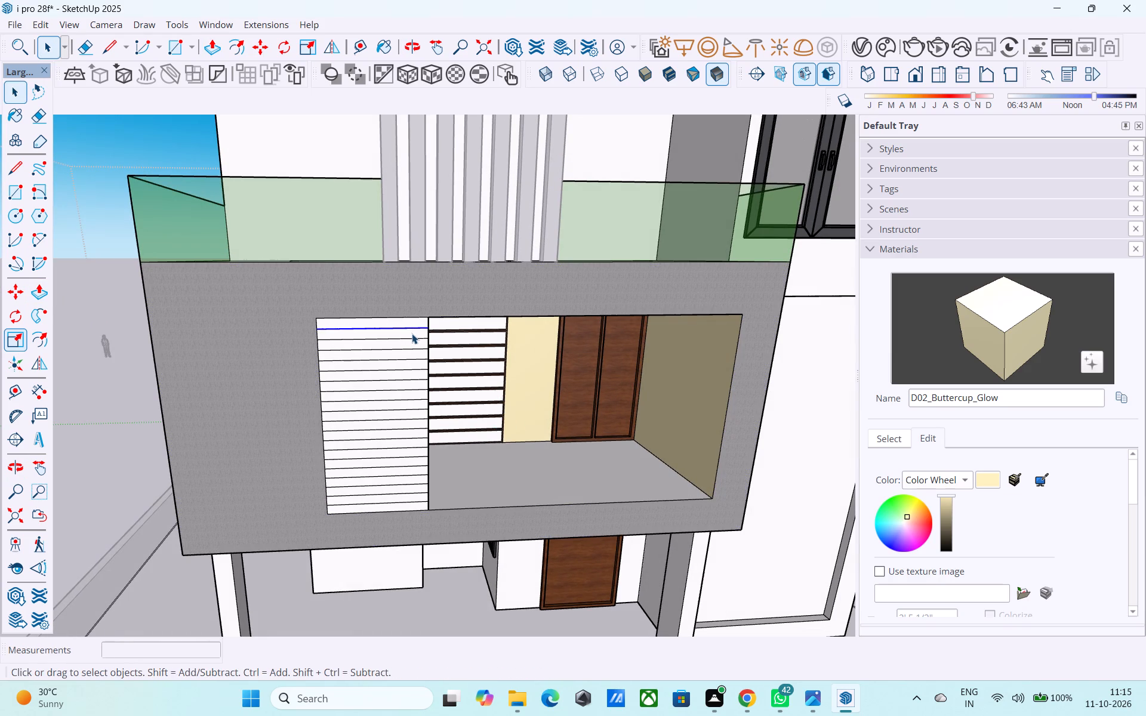
pyautogui.click(412, 334)
pyautogui.press('Delete')
pyautogui.click(402, 354)
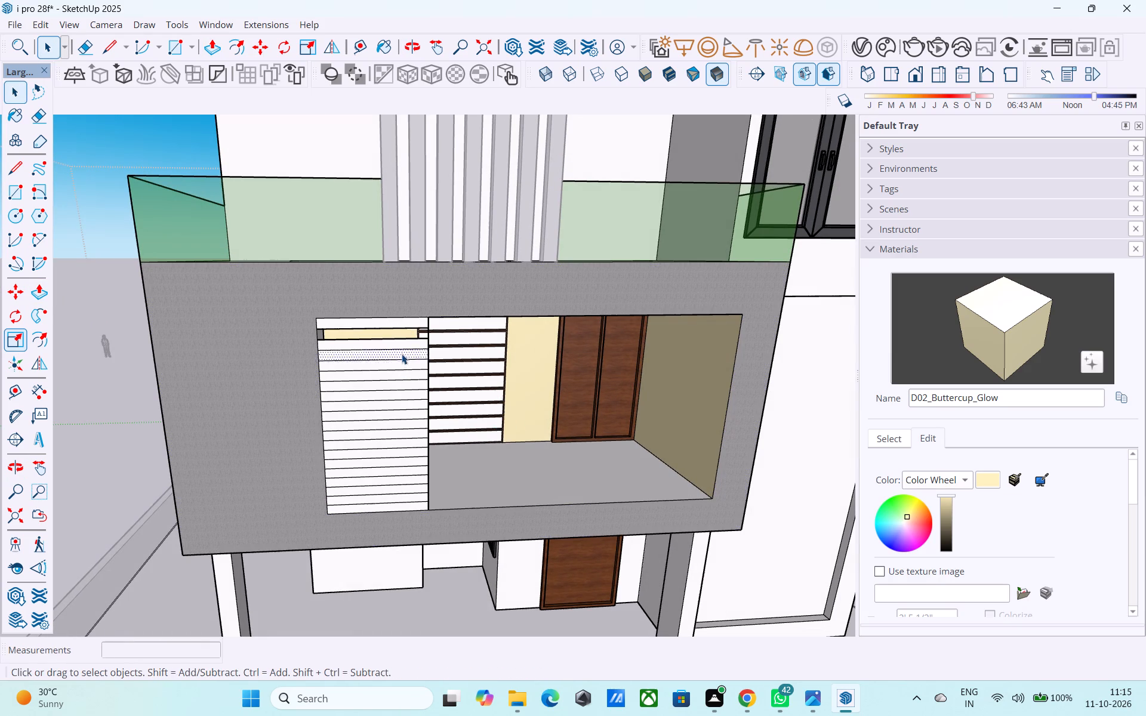
pyautogui.press('Delete')
pyautogui.click(405, 374)
pyautogui.press('Delete')
pyautogui.click(401, 395)
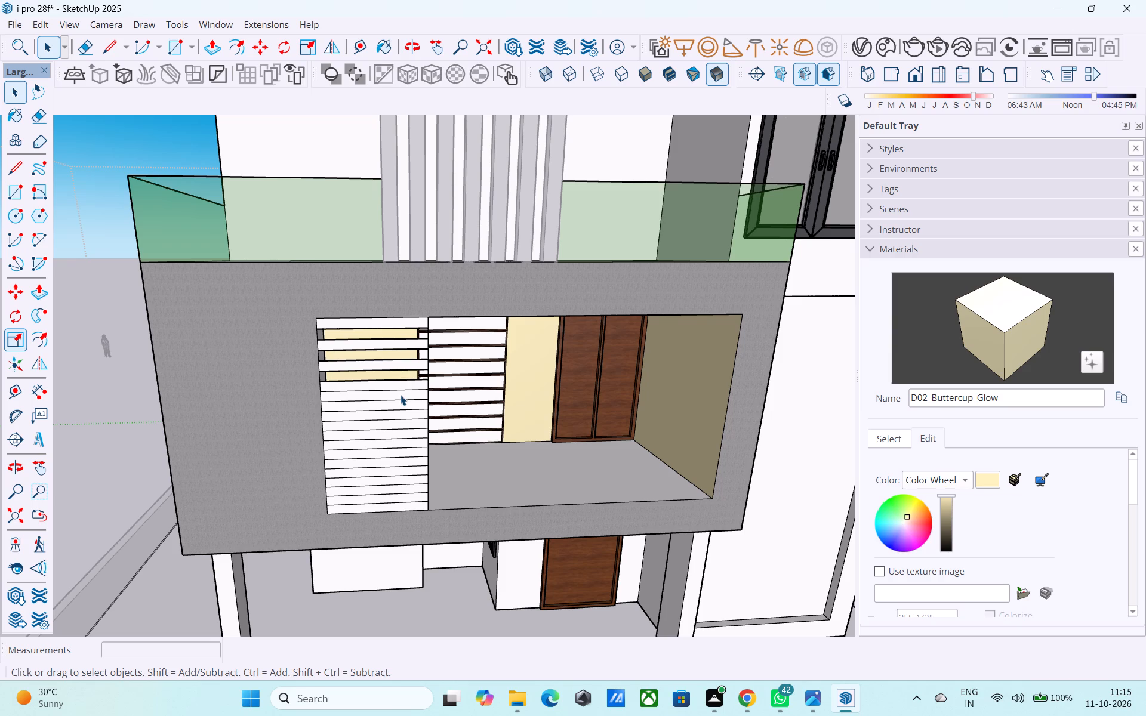
pyautogui.press('Delete')
pyautogui.click(399, 418)
pyautogui.press('Delete')
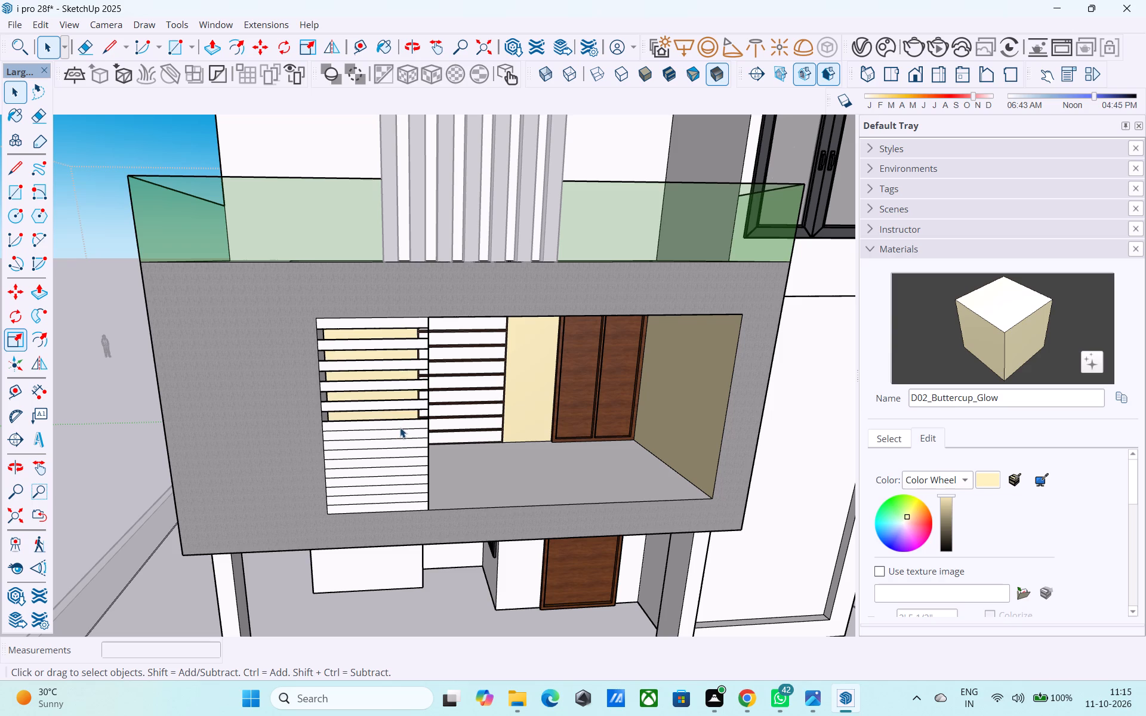
# Delete every second strip face in the lower half of the balcony panel, ending with the bottommost strip.
pyautogui.click(400, 432)
pyautogui.press('Delete')
pyautogui.click(401, 454)
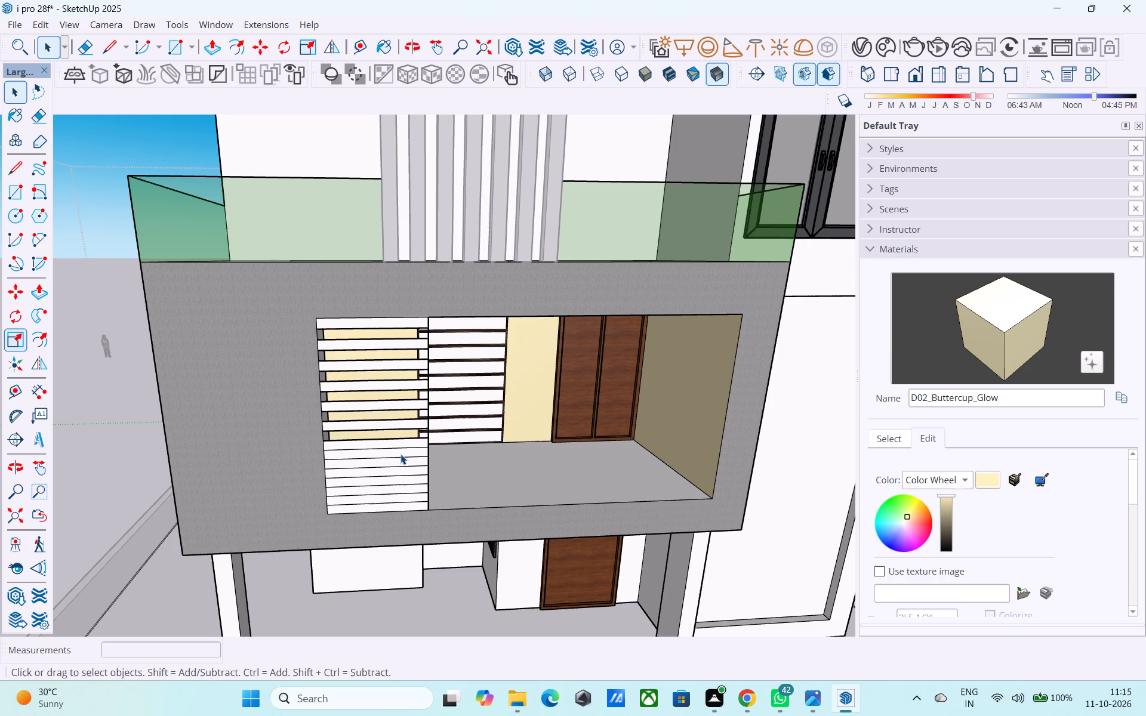
pyautogui.press('Delete')
pyautogui.click(401, 470)
pyautogui.press('Delete')
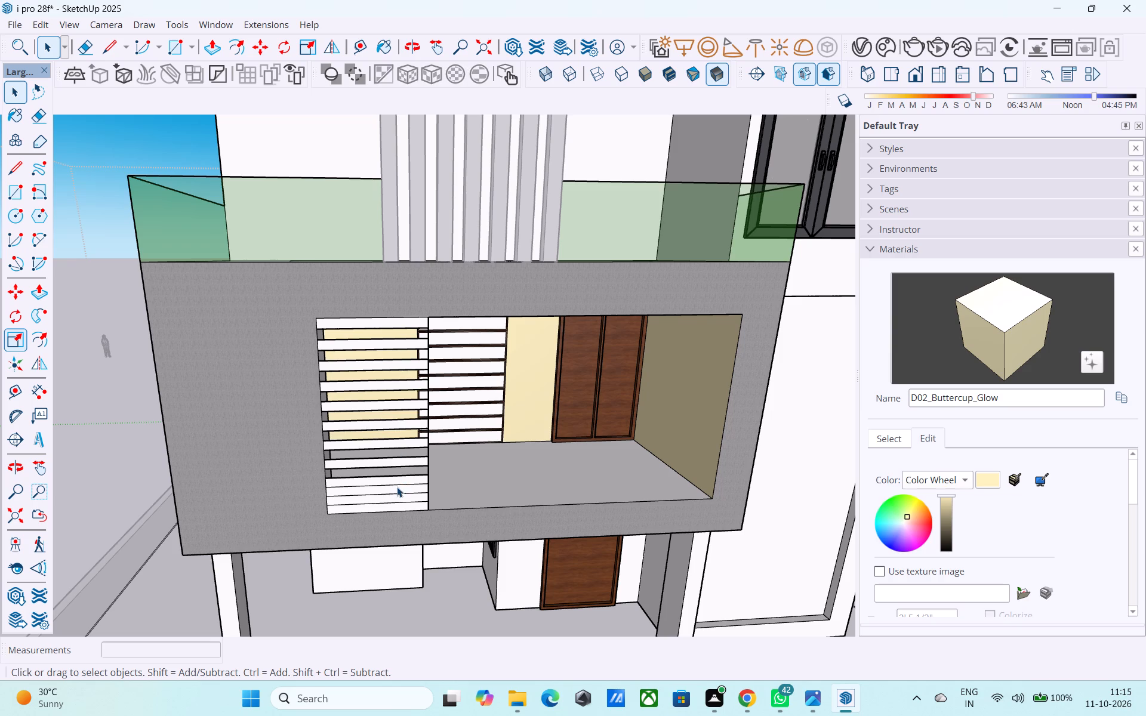
pyautogui.click(398, 488)
pyautogui.press('Delete')
pyautogui.click(398, 507)
pyautogui.press('Delete')
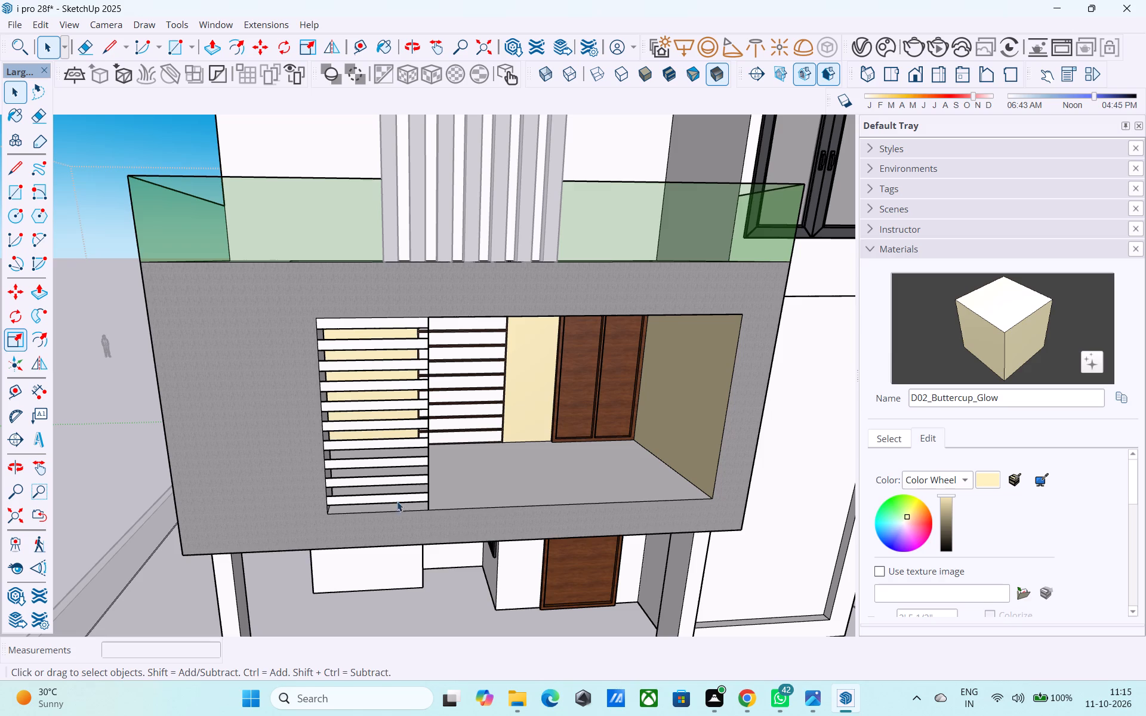
# Paint the top four remaining slats of the balcony panel with the solid colour C08_Toffee_Ember.
pyautogui.scroll(-6, 399, 496)
pyautogui.moveTo(395, 493); pyautogui.dragTo(515, 421, button='middle')
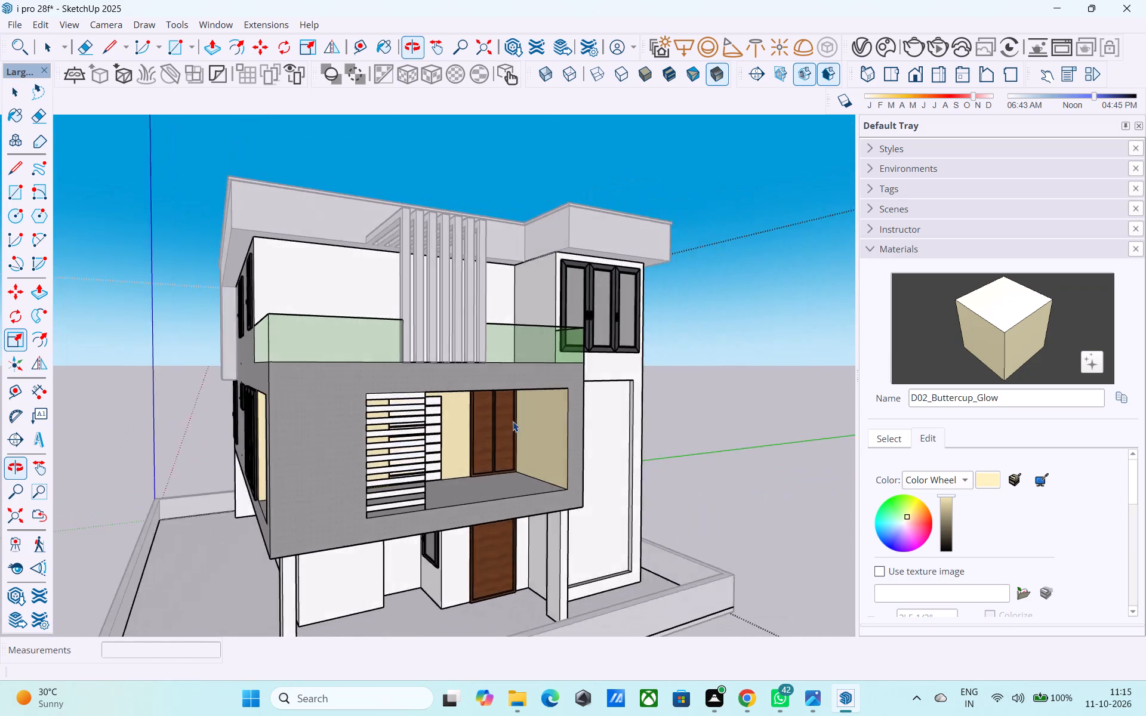
pyautogui.scroll(4, 406, 394)
pyautogui.moveTo(375, 401); pyautogui.dragTo(449, 399, button='middle')
pyautogui.scroll(1, 449, 399)
pyautogui.scroll(-1, 489, 420)
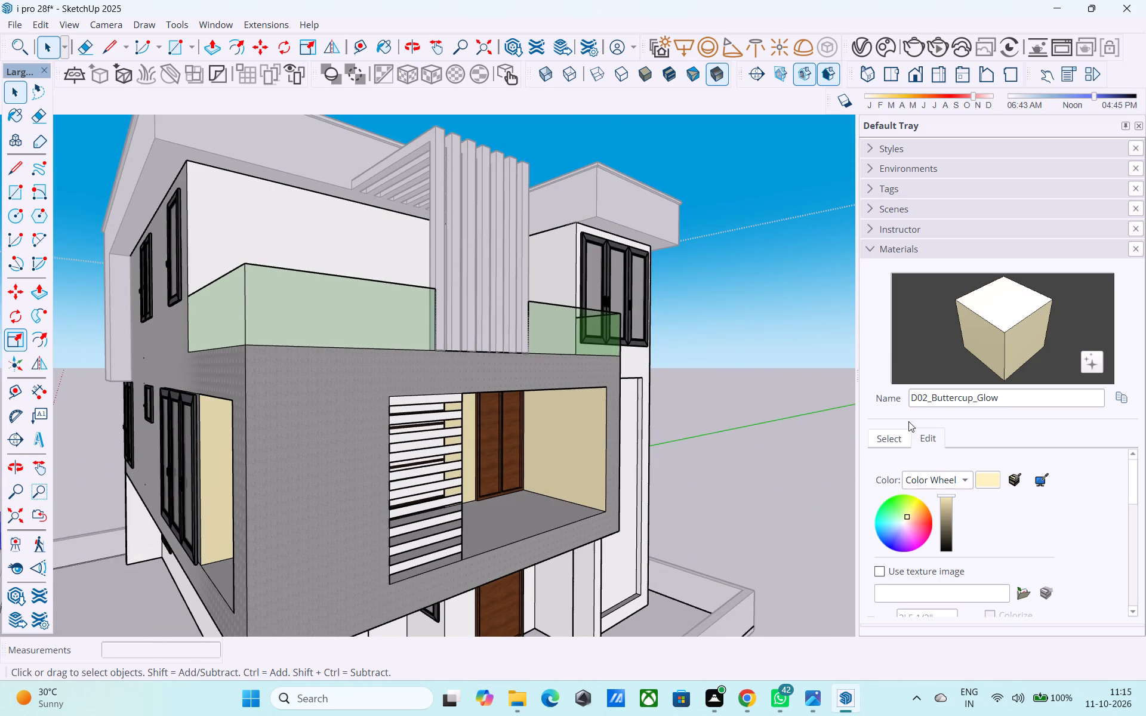
pyautogui.click(886, 442)
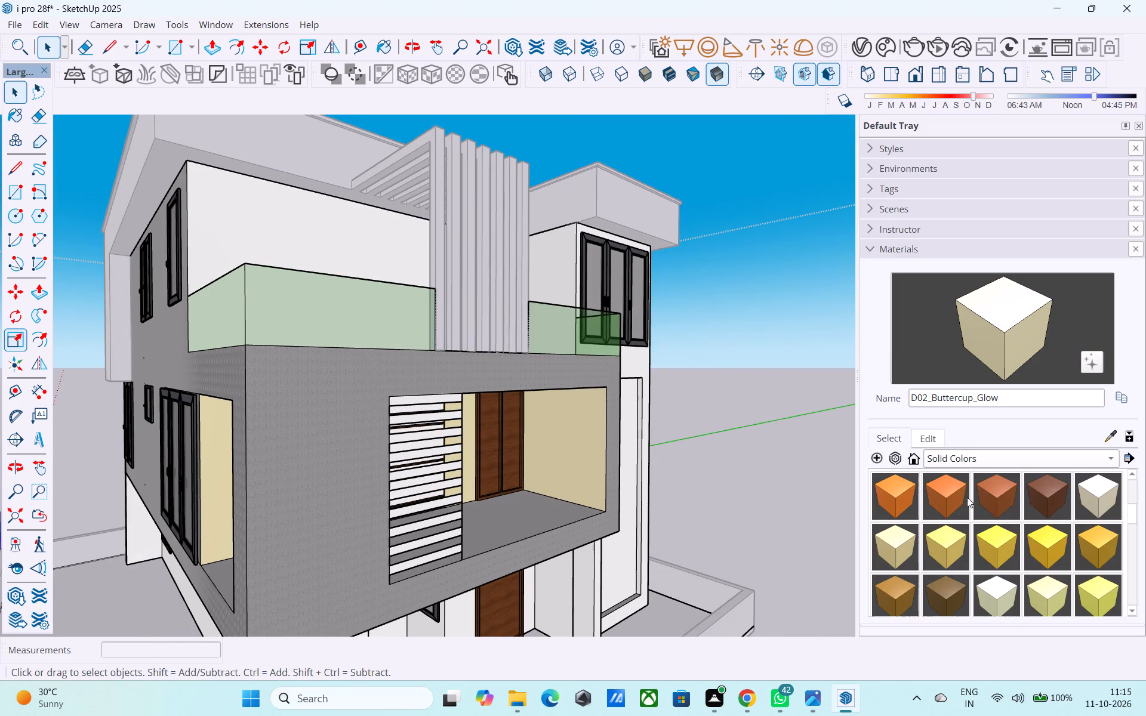
pyautogui.click(959, 496)
pyautogui.click(1047, 496)
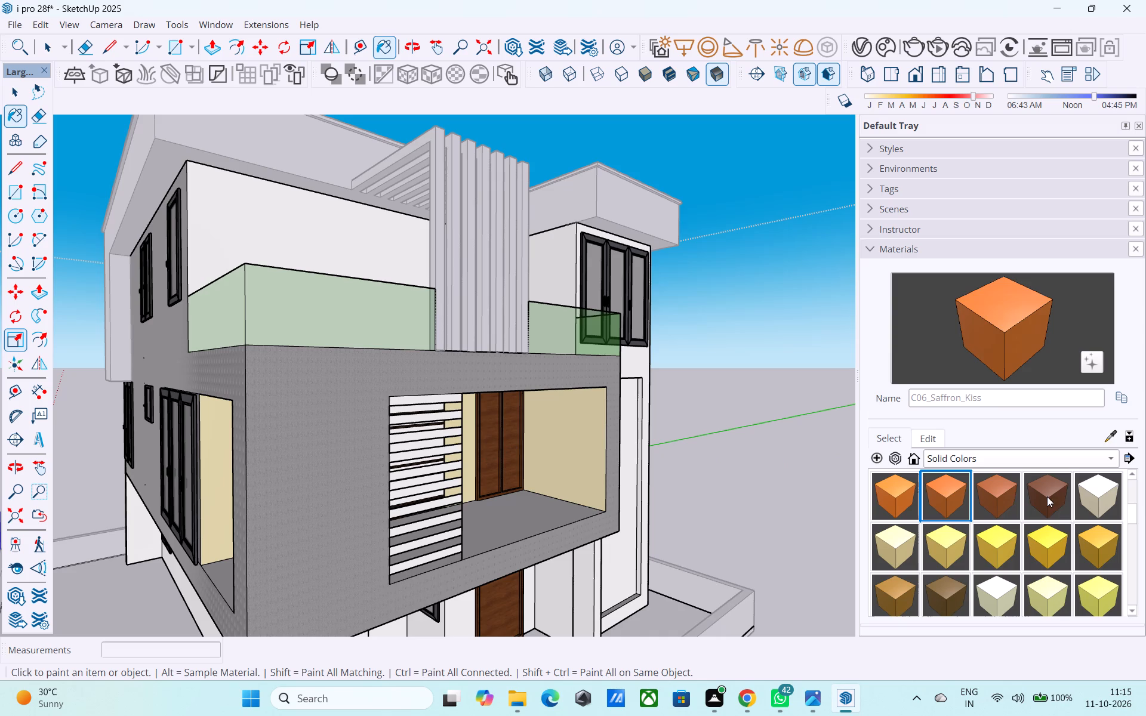
pyautogui.scroll(5, 409, 440)
pyautogui.click(401, 379)
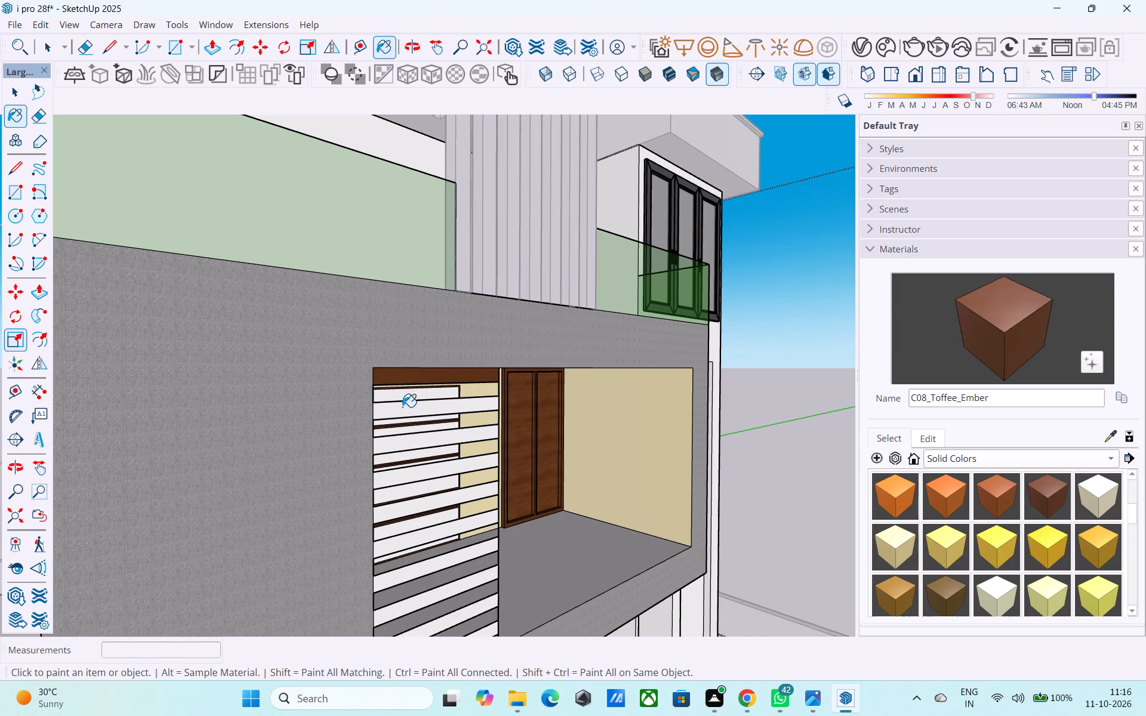
pyautogui.click(402, 407)
pyautogui.moveTo(407, 434); pyautogui.dragTo(409, 440)
pyautogui.click(411, 476)
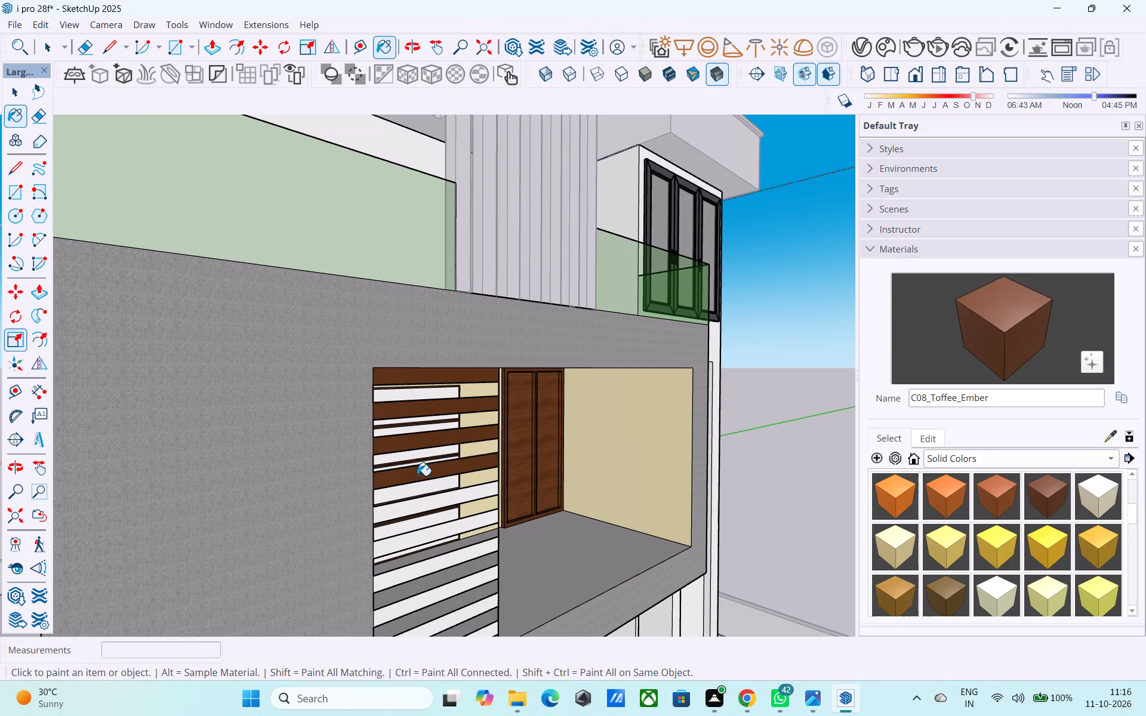
# Paint the six lower slats of the balcony panel with C08_Toffee_Ember.
pyautogui.moveTo(411, 491); pyautogui.dragTo(409, 356, button='middle')
pyautogui.scroll(3, 420, 381)
pyautogui.moveTo(424, 382); pyautogui.dragTo(482, 426, button='middle')
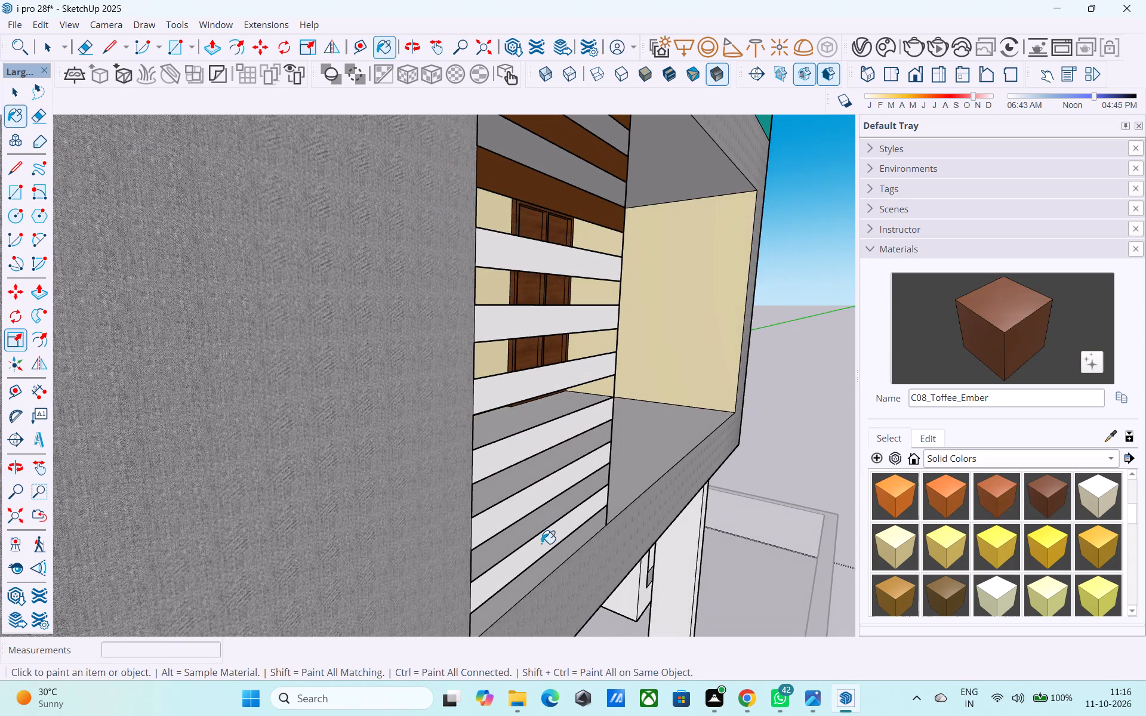
pyautogui.click(542, 544)
pyautogui.click(528, 503)
pyautogui.click(518, 446)
pyautogui.click(517, 390)
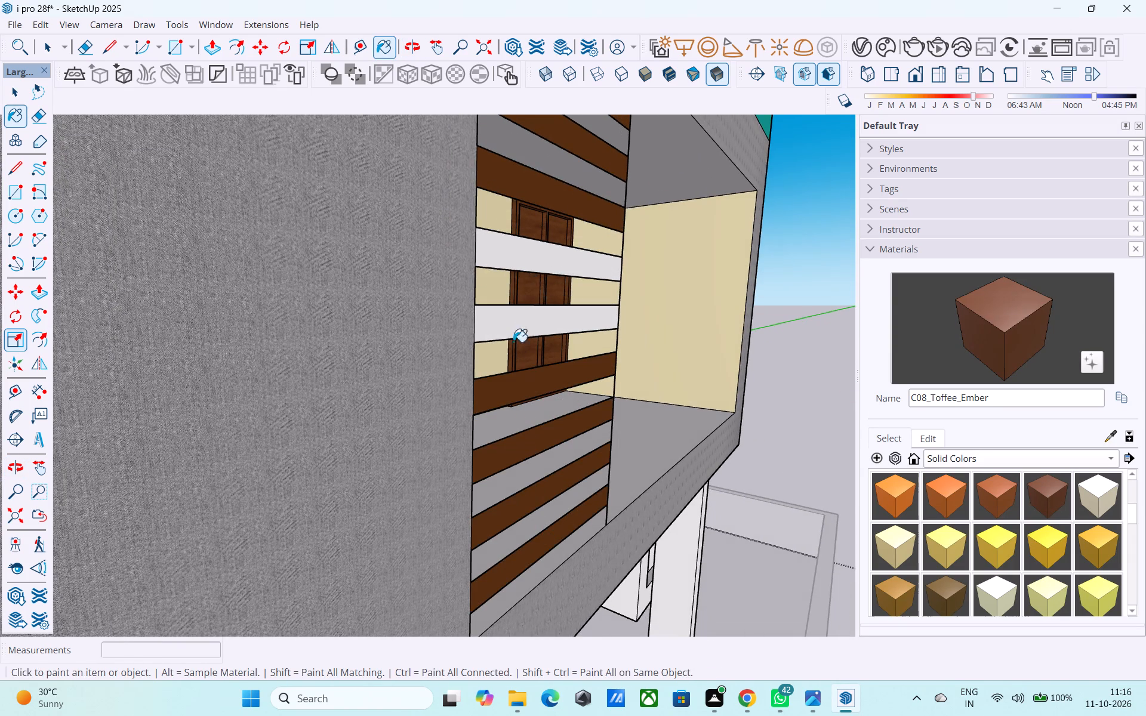
pyautogui.click(515, 331)
pyautogui.click(523, 254)
pyautogui.scroll(-7, 493, 325)
pyautogui.moveTo(454, 411); pyautogui.dragTo(306, 424, button='middle')
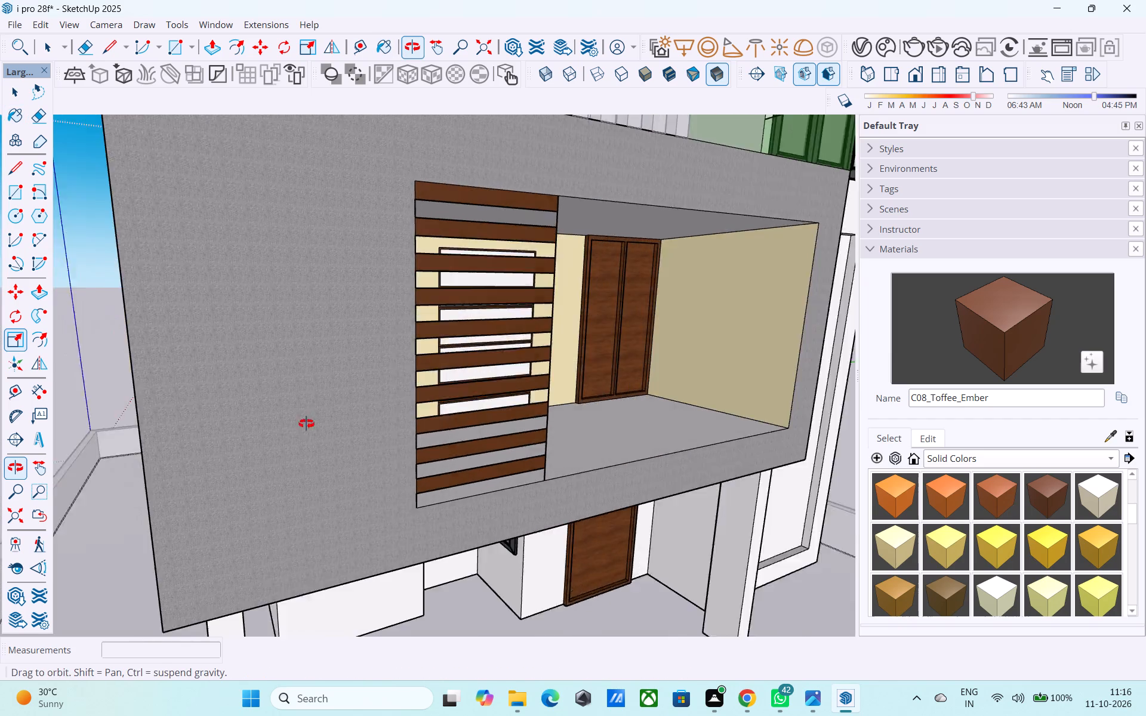
pyautogui.moveTo(306, 424); pyautogui.dragTo(269, 434, button='middle')
pyautogui.press('space')
# Examine the whole house front with the slatted balcony screen and the tall recessed wall panel beside the balcony.
pyautogui.scroll(-12, 269, 434)
pyautogui.click(763, 348)
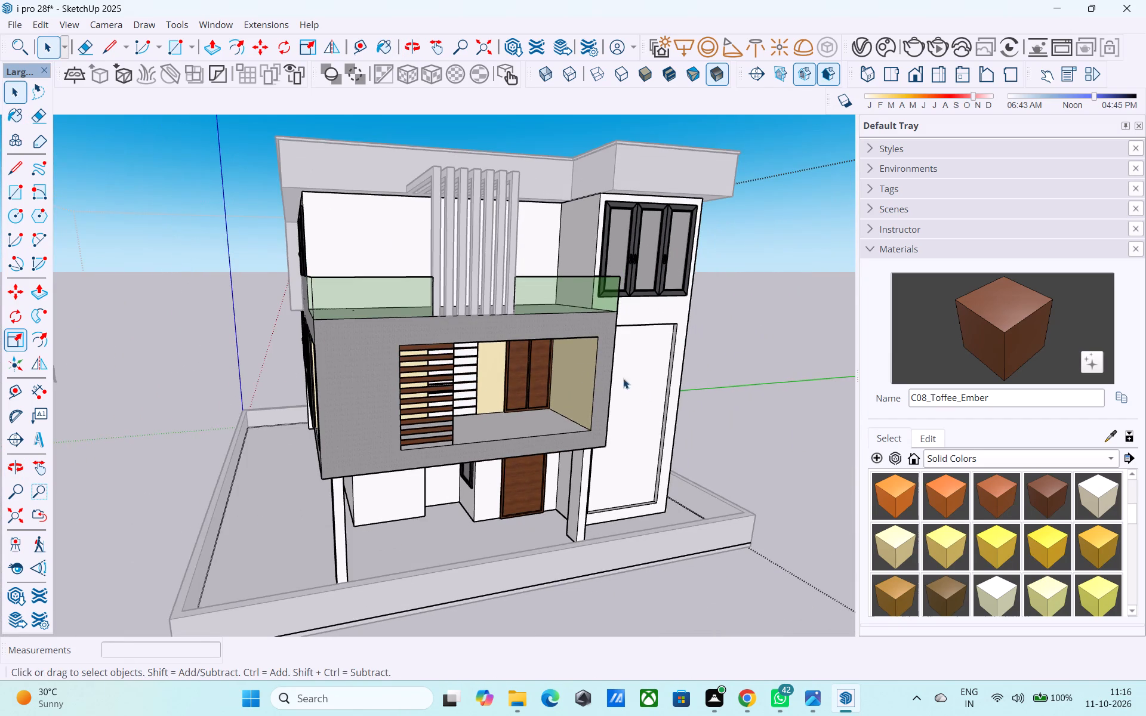
pyautogui.moveTo(553, 332); pyautogui.dragTo(363, 283, button='middle')
pyautogui.scroll(-9, 363, 279)
pyautogui.moveTo(367, 306); pyautogui.dragTo(497, 350, button='middle')
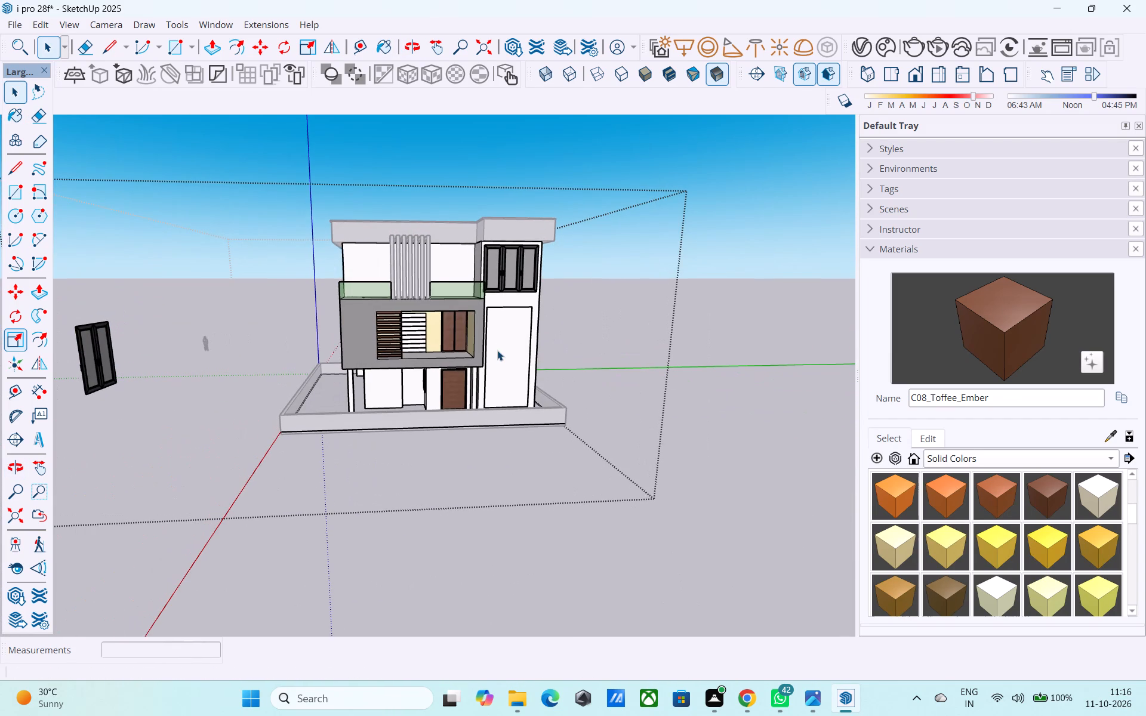
pyautogui.moveTo(497, 350); pyautogui.dragTo(479, 340, button='middle')
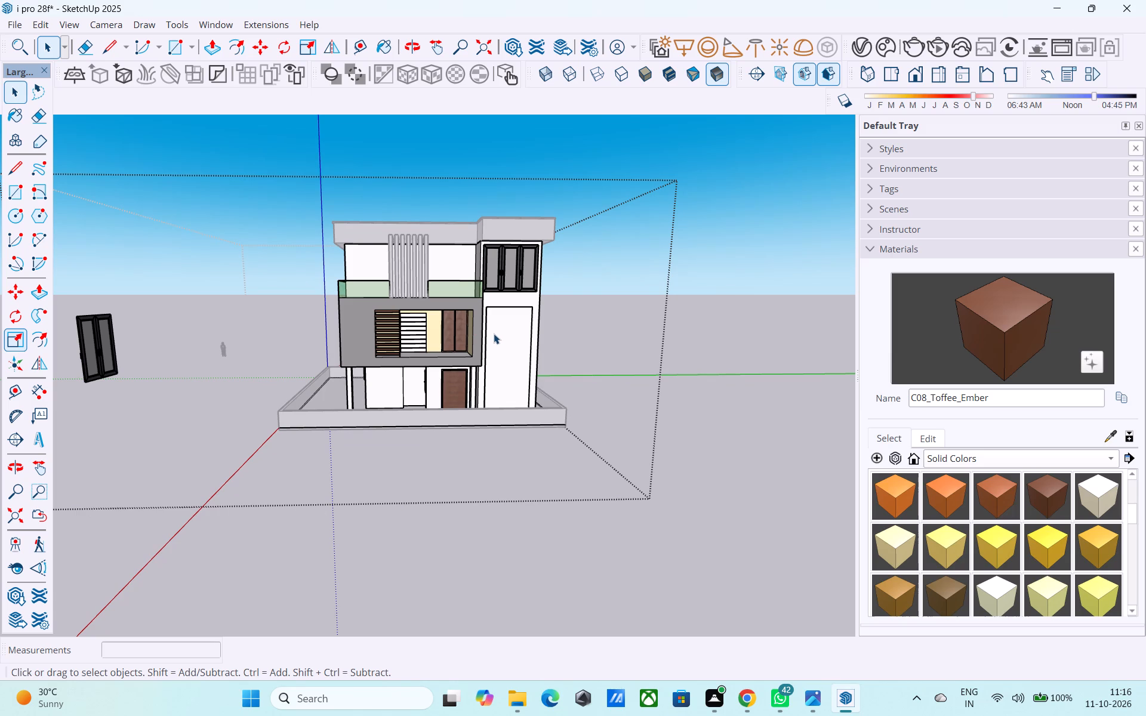
pyautogui.moveTo(496, 331); pyautogui.dragTo(387, 300, button='middle')
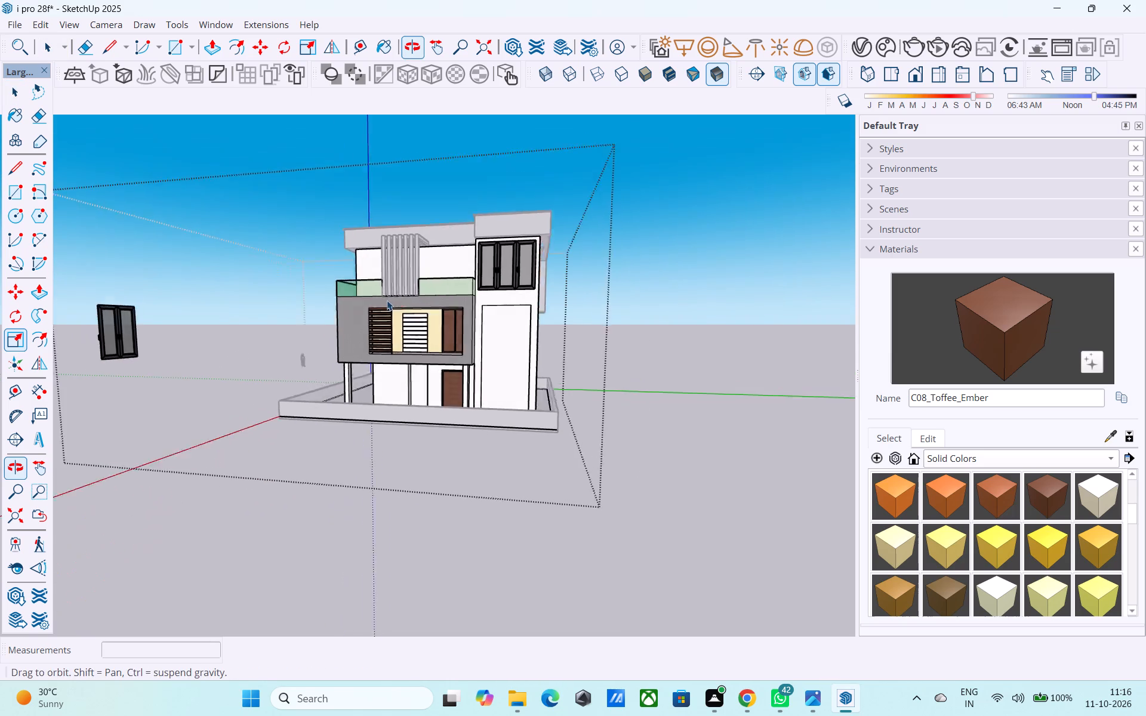
pyautogui.moveTo(387, 300); pyautogui.dragTo(390, 302, button='middle')
pyautogui.scroll(-4, 382, 298)
pyautogui.scroll(11, 433, 328)
pyautogui.moveTo(493, 342); pyautogui.dragTo(618, 357, button='middle')
pyautogui.scroll(3, 576, 300)
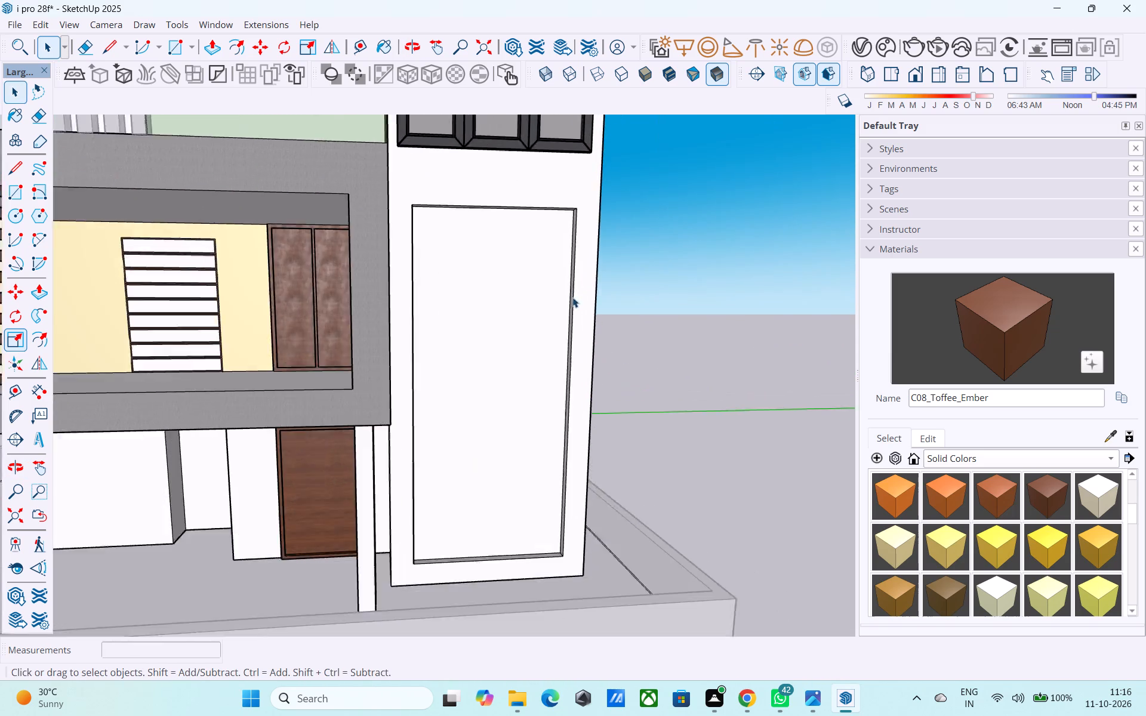
# Copy the tall recessed panel's inner vertical edge 10' 3" across to its opposite edge, dividing the span into 50 equal strips.
pyautogui.scroll(10, 572, 297)
pyautogui.click(577, 179)
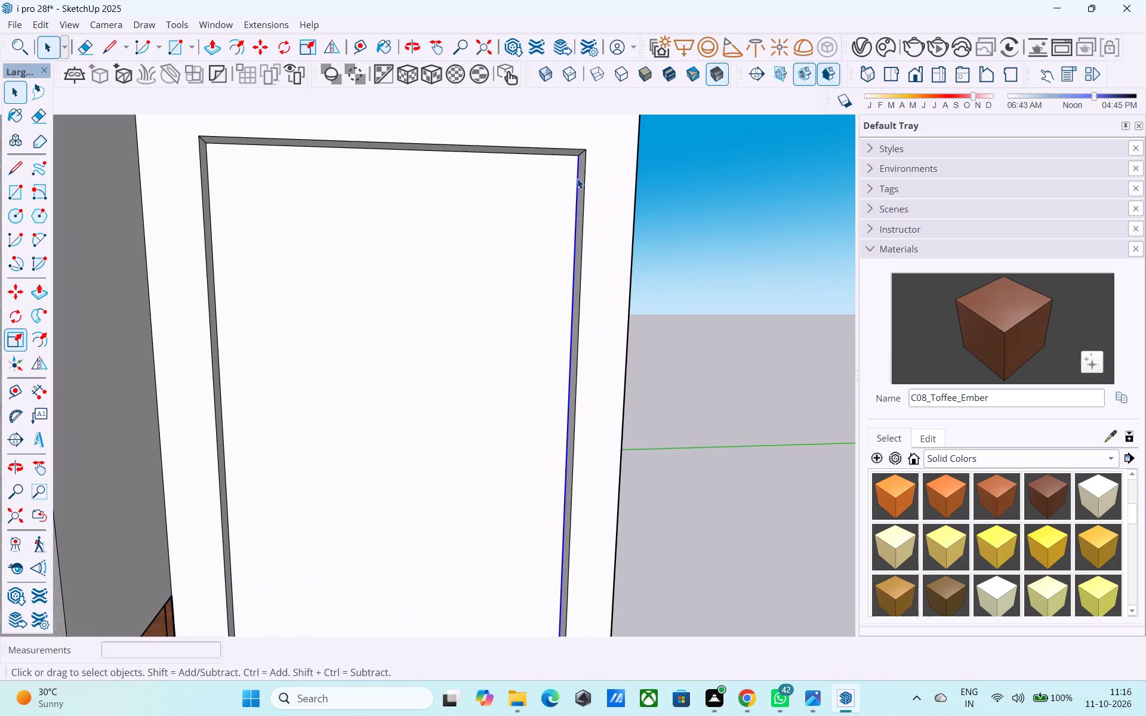
pyautogui.press('m')
pyautogui.scroll(4, 578, 169)
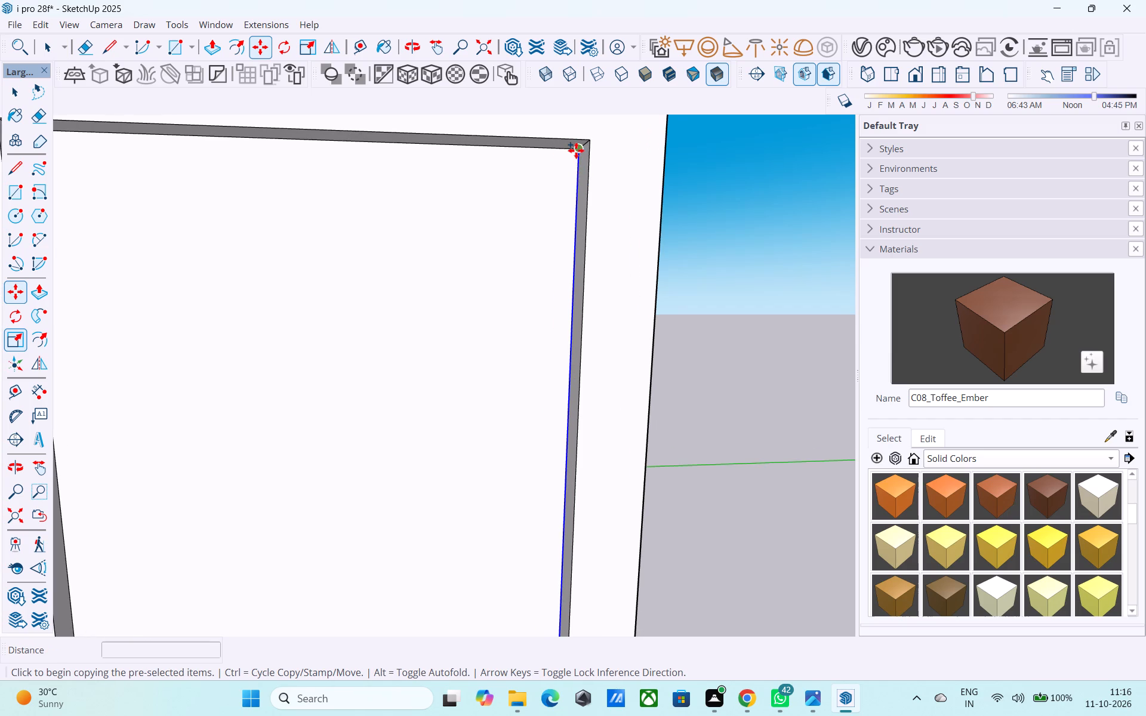
pyautogui.click(576, 150)
pyautogui.scroll(1, 576, 151)
pyautogui.scroll(-3, 576, 156)
pyautogui.moveTo(556, 183); pyautogui.dragTo(659, 176, button='middle')
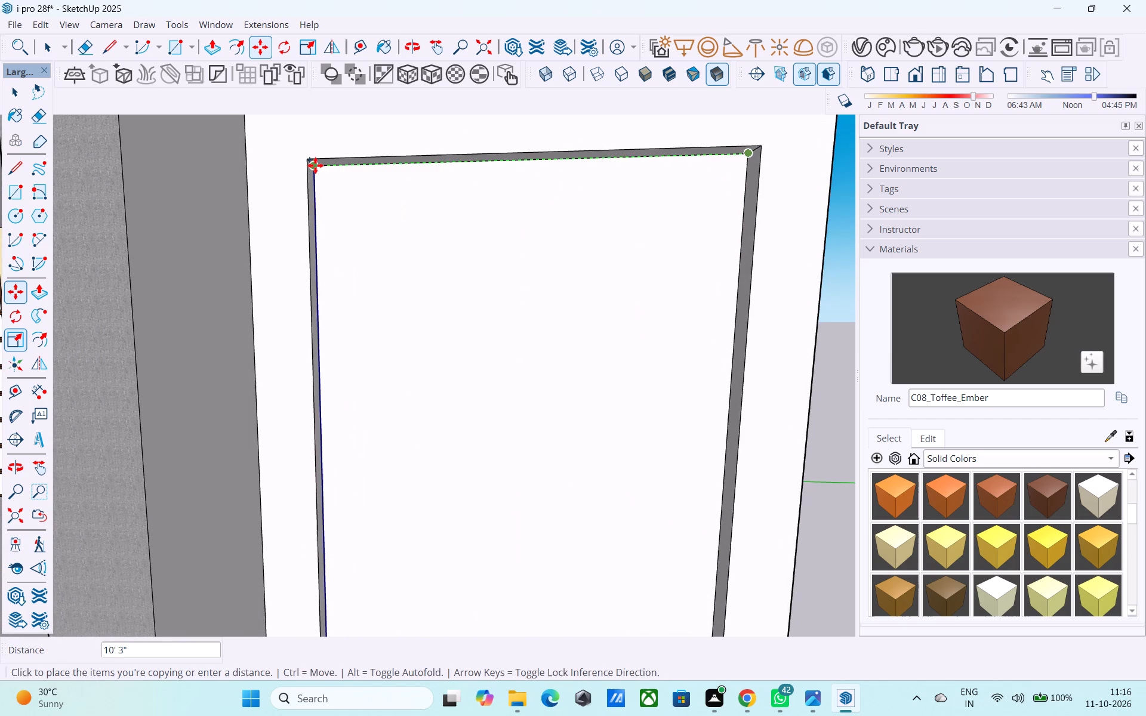
pyautogui.click(315, 165)
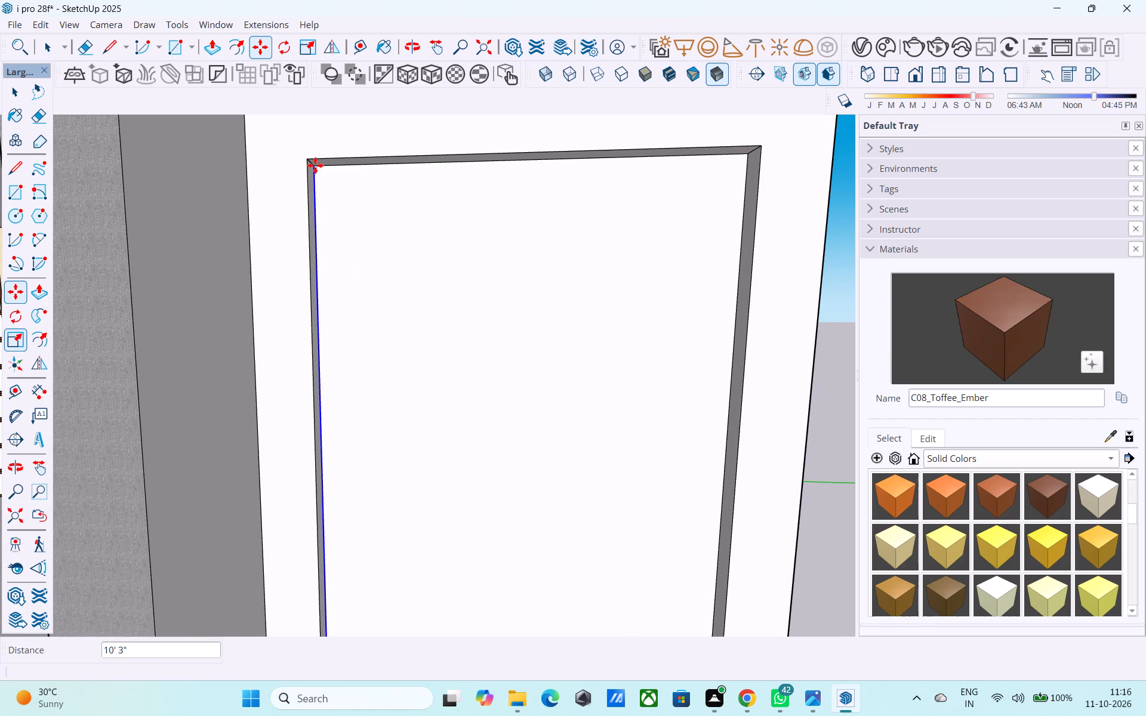
pyautogui.write('/50')
pyautogui.press('Return')
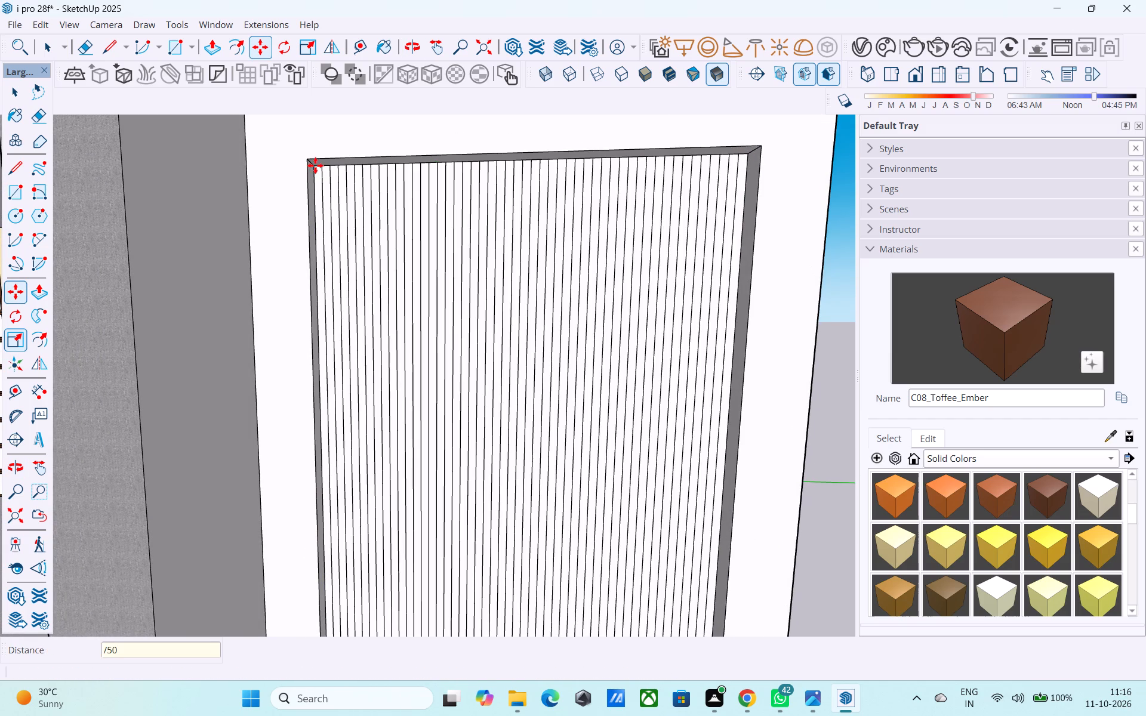
pyautogui.scroll(-20, 257, 223)
pyautogui.moveTo(355, 296); pyautogui.dragTo(417, 327, button='middle')
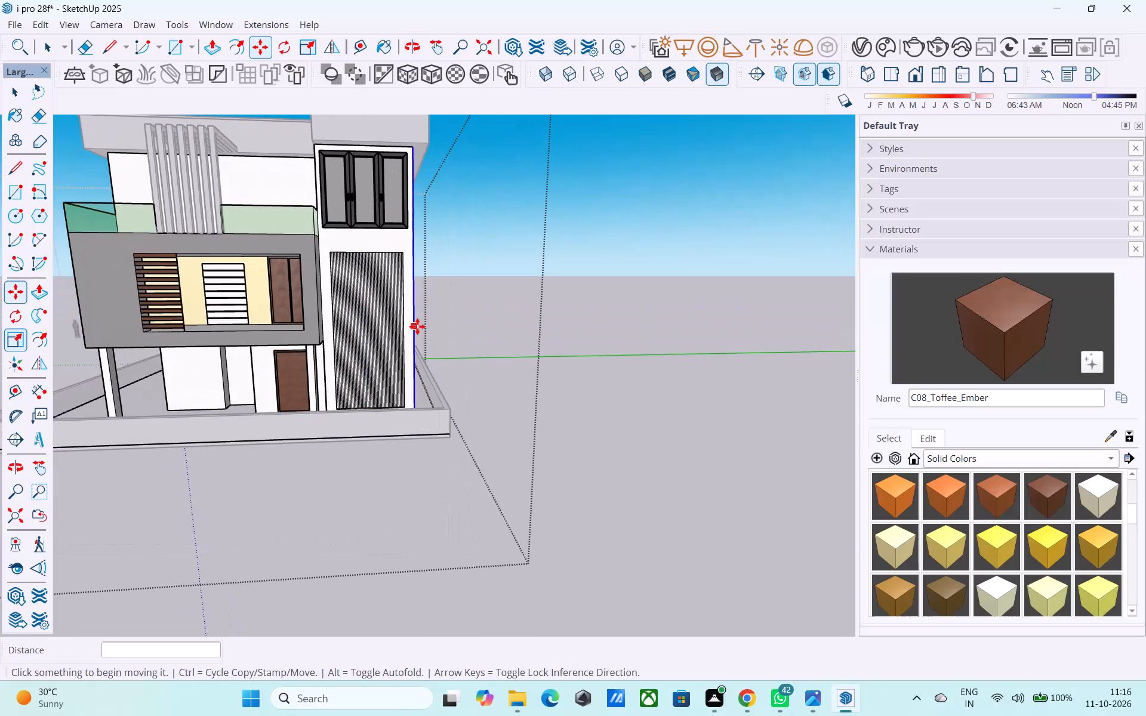
pyautogui.press('space')
pyautogui.click(577, 326)
# Examine the whole house exterior from the front and corner, checking the striped panel, slatted screen and ground-floor columns.
pyautogui.scroll(-5, 460, 305)
pyautogui.moveTo(375, 308); pyautogui.dragTo(439, 282, button='middle')
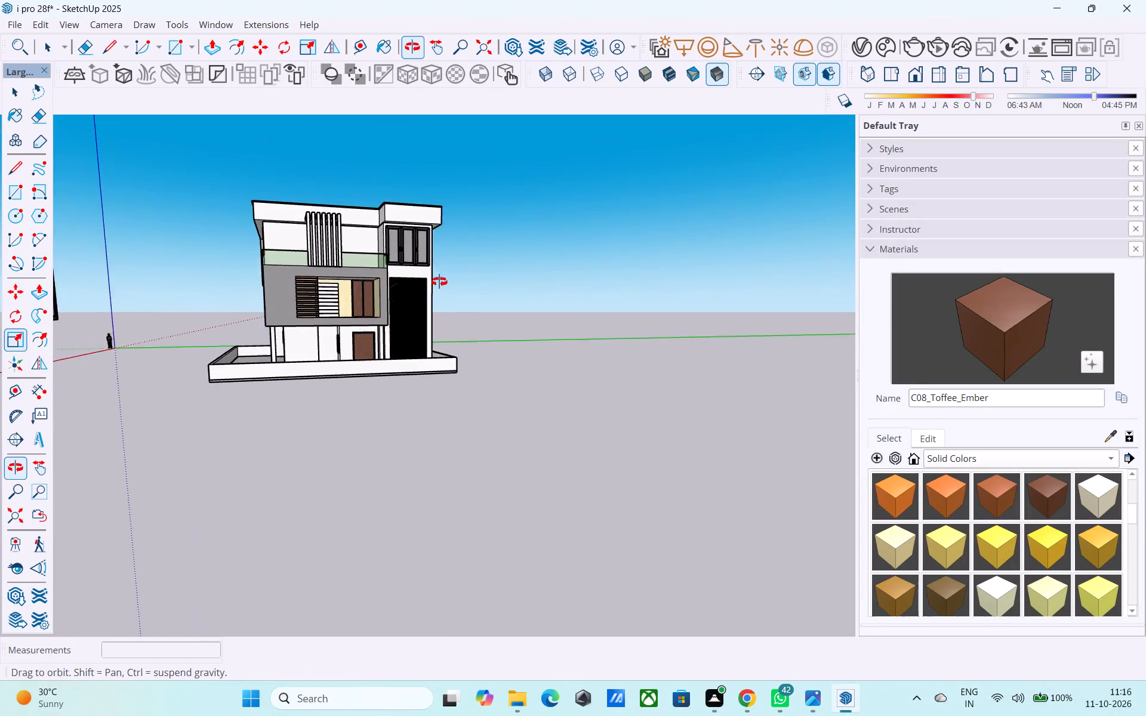
pyautogui.moveTo(439, 282); pyautogui.dragTo(457, 272, button='middle')
pyautogui.scroll(4, 455, 274)
pyautogui.moveTo(364, 305); pyautogui.dragTo(321, 325, button='middle')
pyautogui.moveTo(422, 330); pyautogui.dragTo(421, 317, button='middle')
pyautogui.scroll(3, 421, 317)
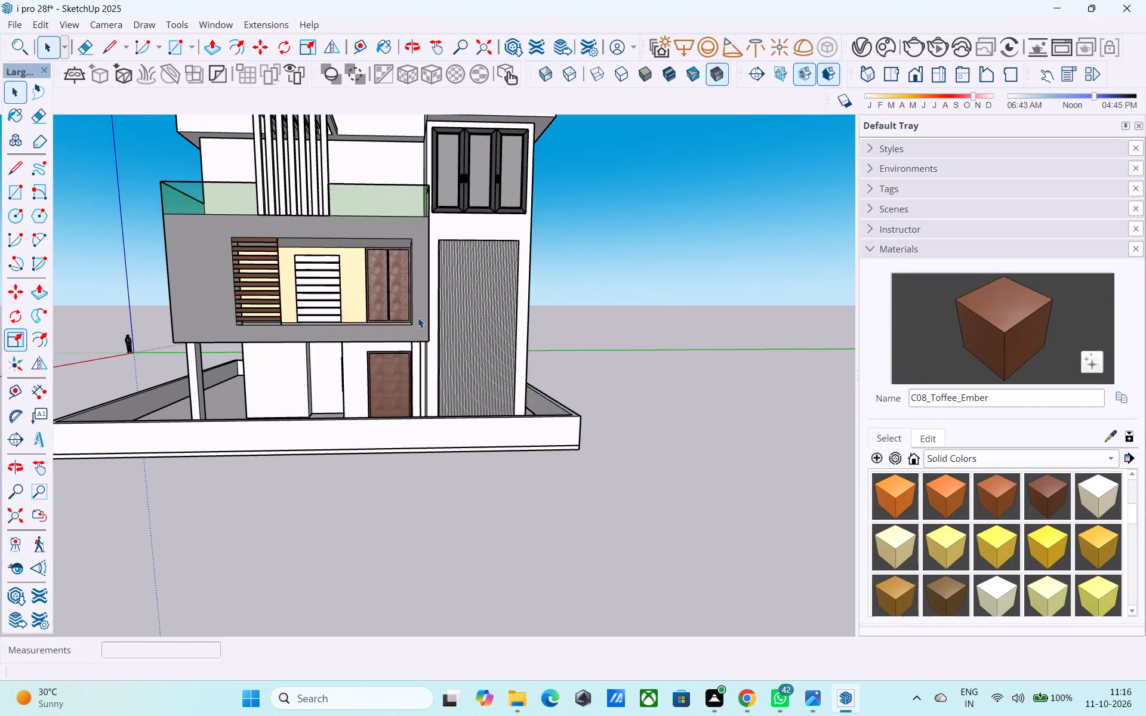
pyautogui.moveTo(418, 317); pyautogui.dragTo(386, 320, button='middle')
pyautogui.scroll(1, 386, 320)
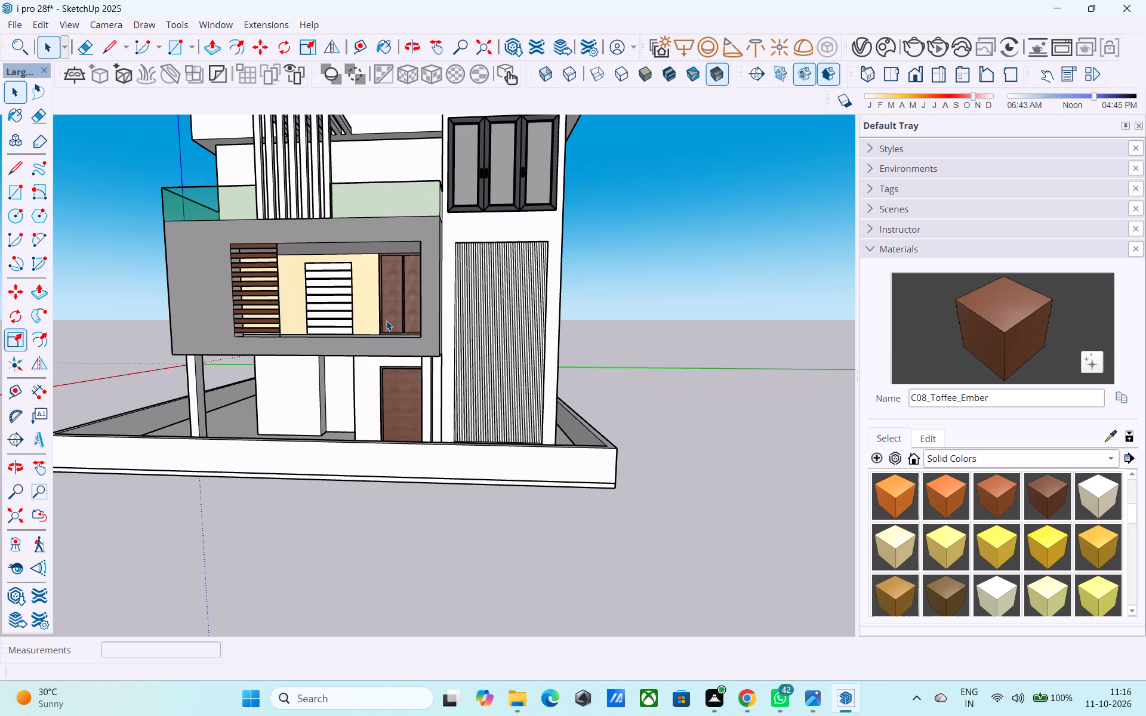
pyautogui.moveTo(356, 337); pyautogui.dragTo(335, 313, button='middle')
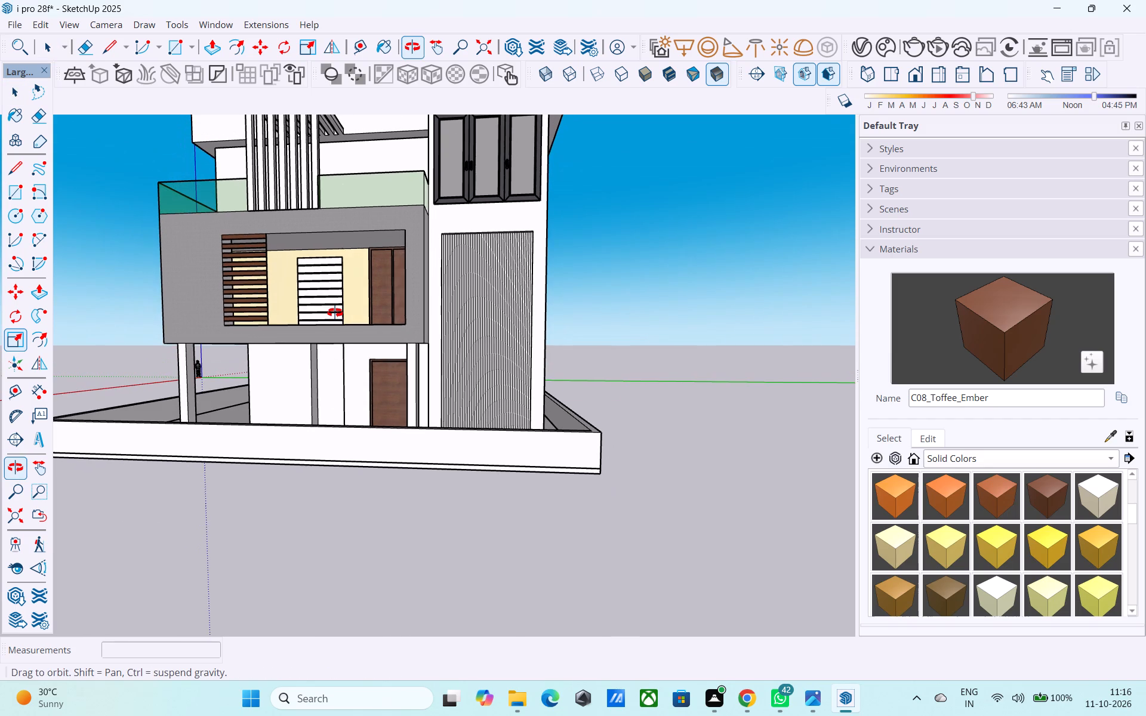
pyautogui.moveTo(335, 313); pyautogui.dragTo(597, 335, button='middle')
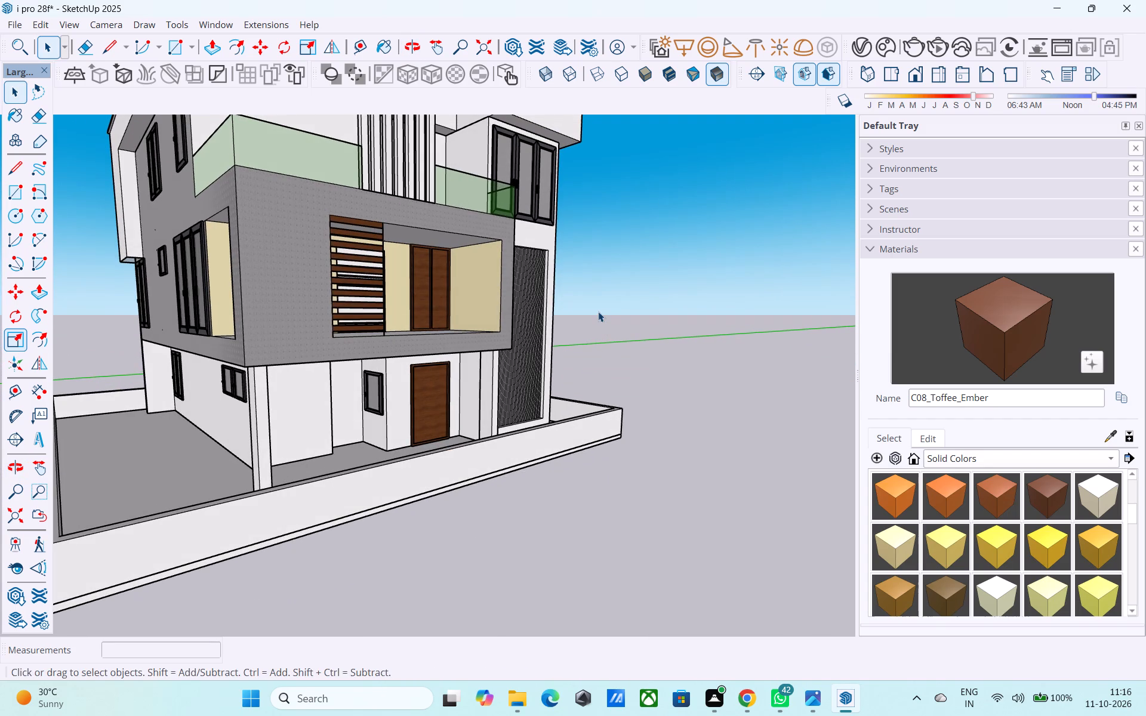
pyautogui.moveTo(365, 369); pyautogui.dragTo(196, 393, button='middle')
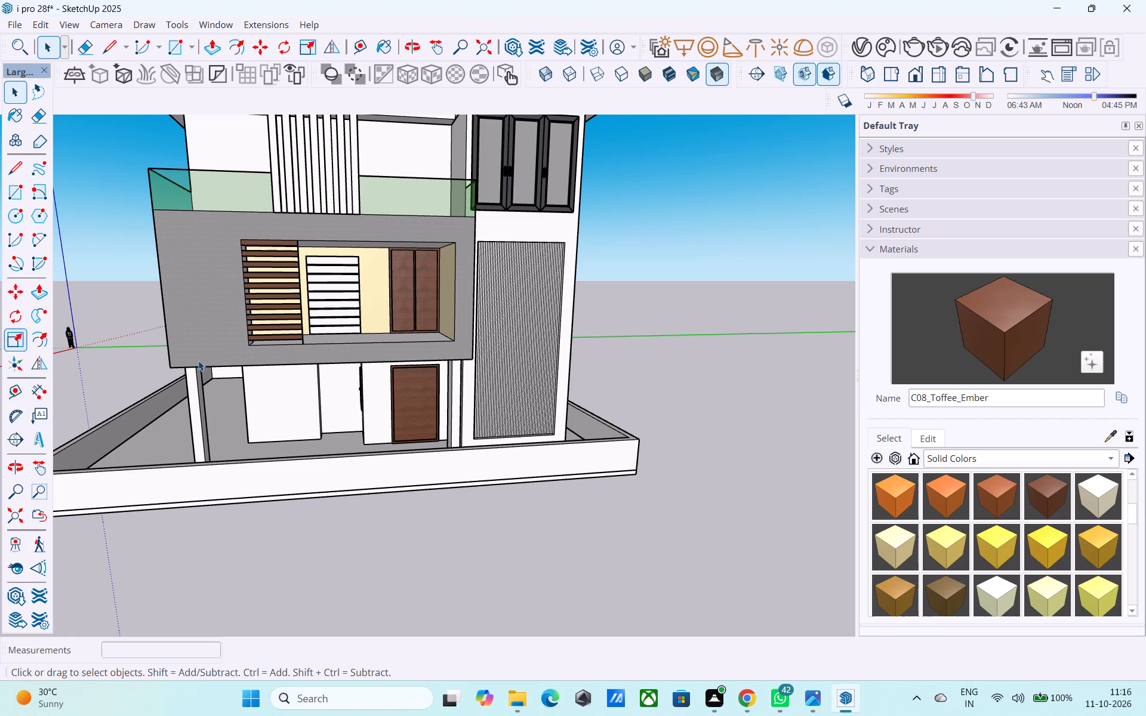
pyautogui.moveTo(232, 409); pyautogui.dragTo(251, 332, button='middle')
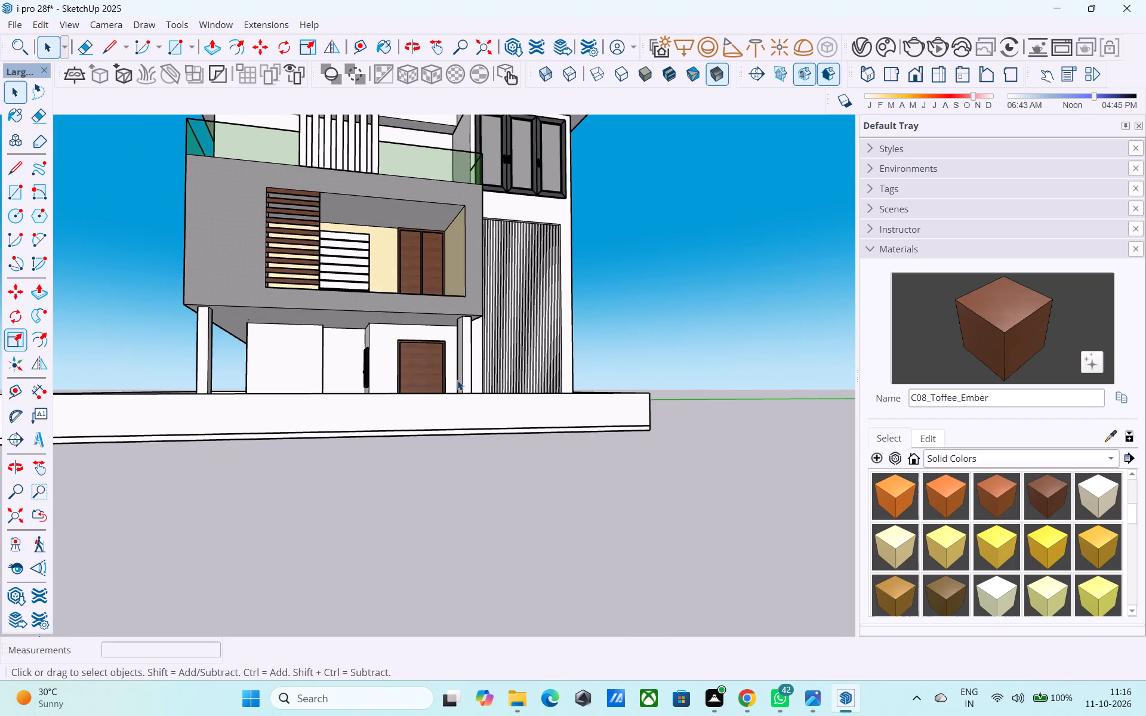
pyautogui.scroll(-4, 469, 388)
pyautogui.moveTo(470, 389); pyautogui.dragTo(653, 501, button='middle')
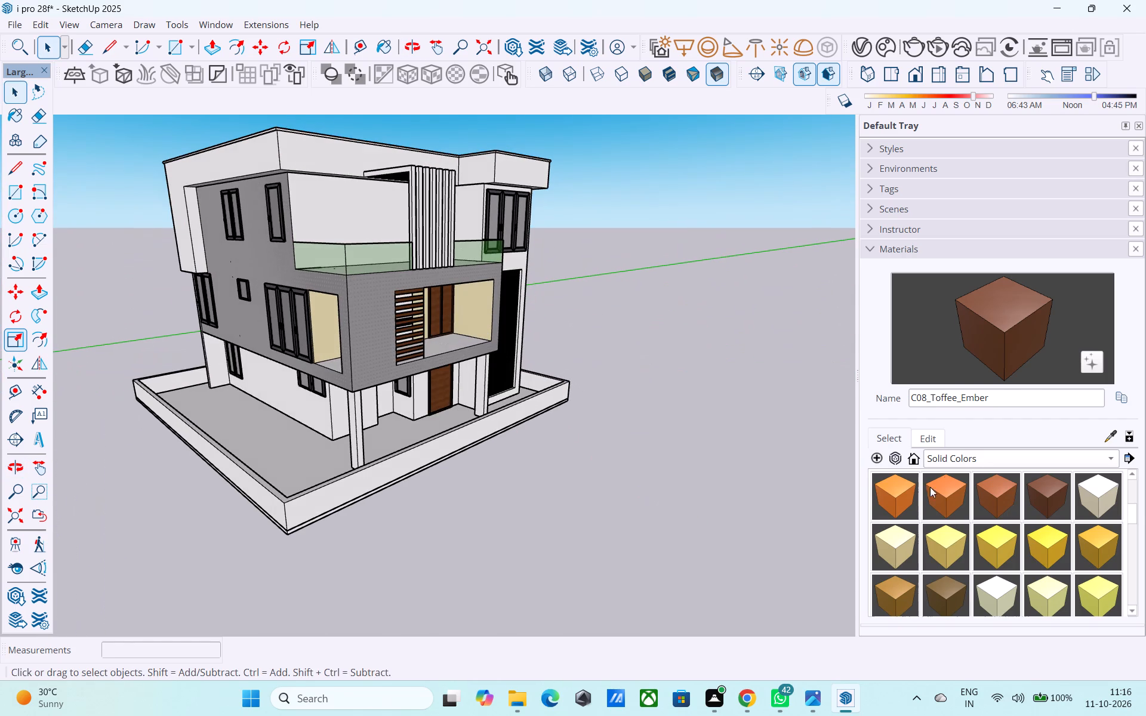
# Show the materials already in the model and pick ThomThom - Waistcoat2.
pyautogui.click(959, 465)
pyautogui.click(980, 291)
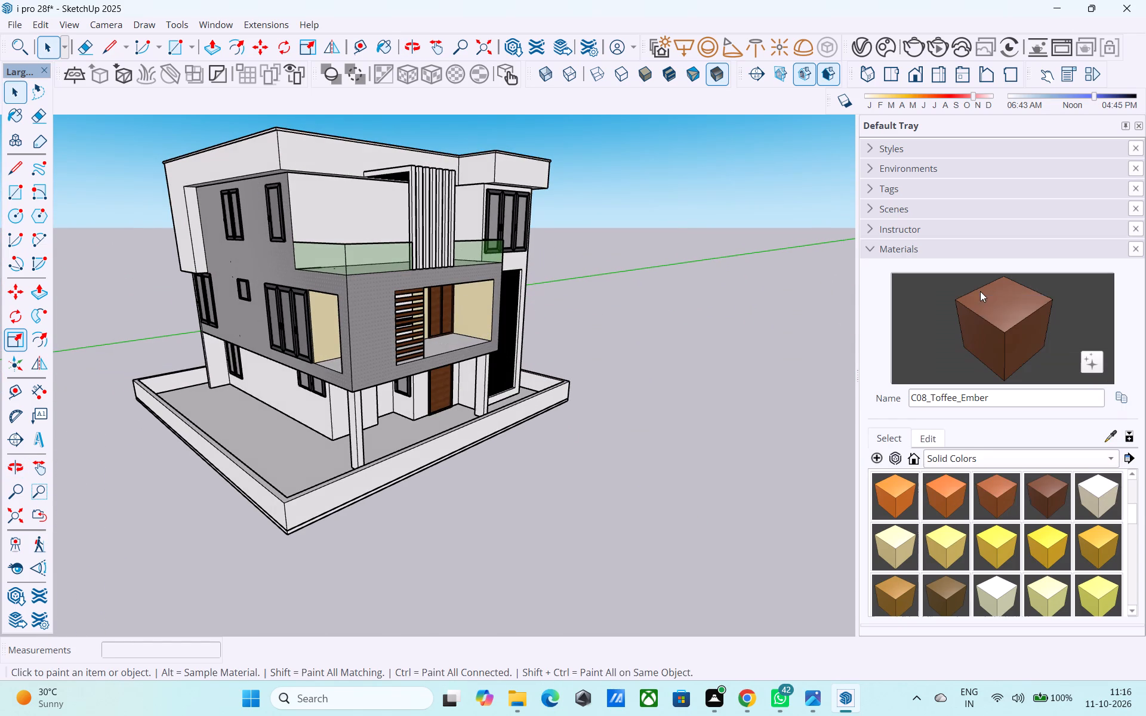
pyautogui.click(959, 458)
pyautogui.click(957, 456)
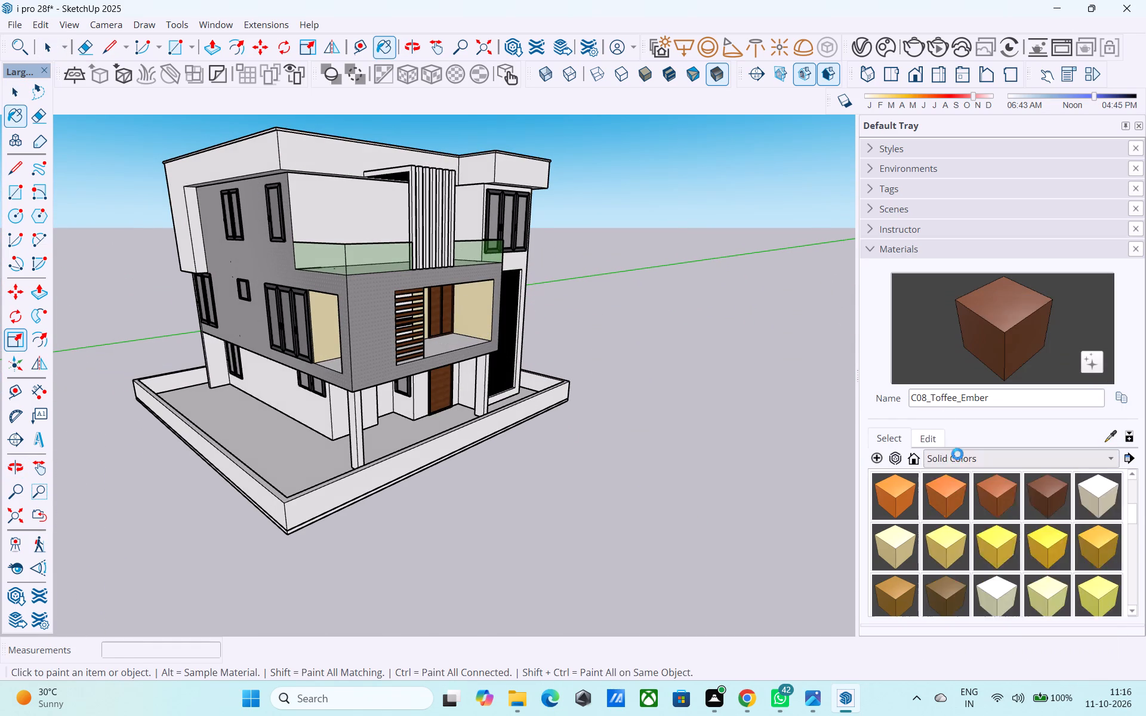
pyautogui.scroll(-9, 960, 522)
pyautogui.scroll(4, 957, 528)
pyautogui.scroll(-1, 967, 547)
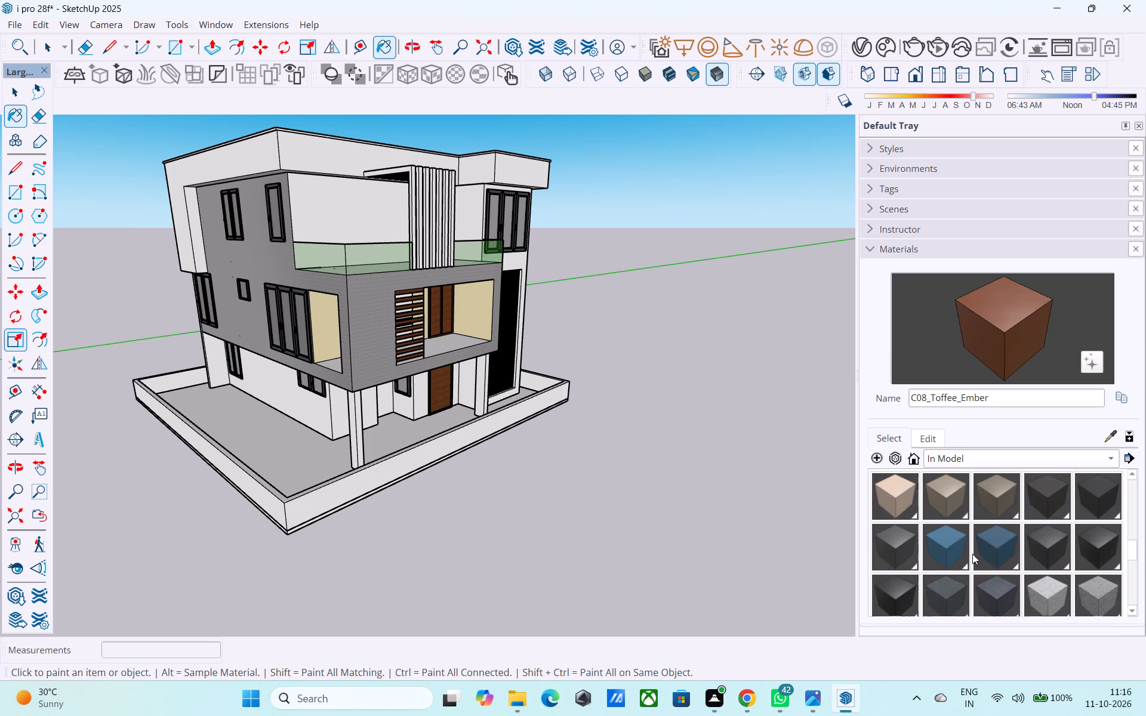
pyautogui.click(1088, 594)
pyautogui.scroll(6, 371, 417)
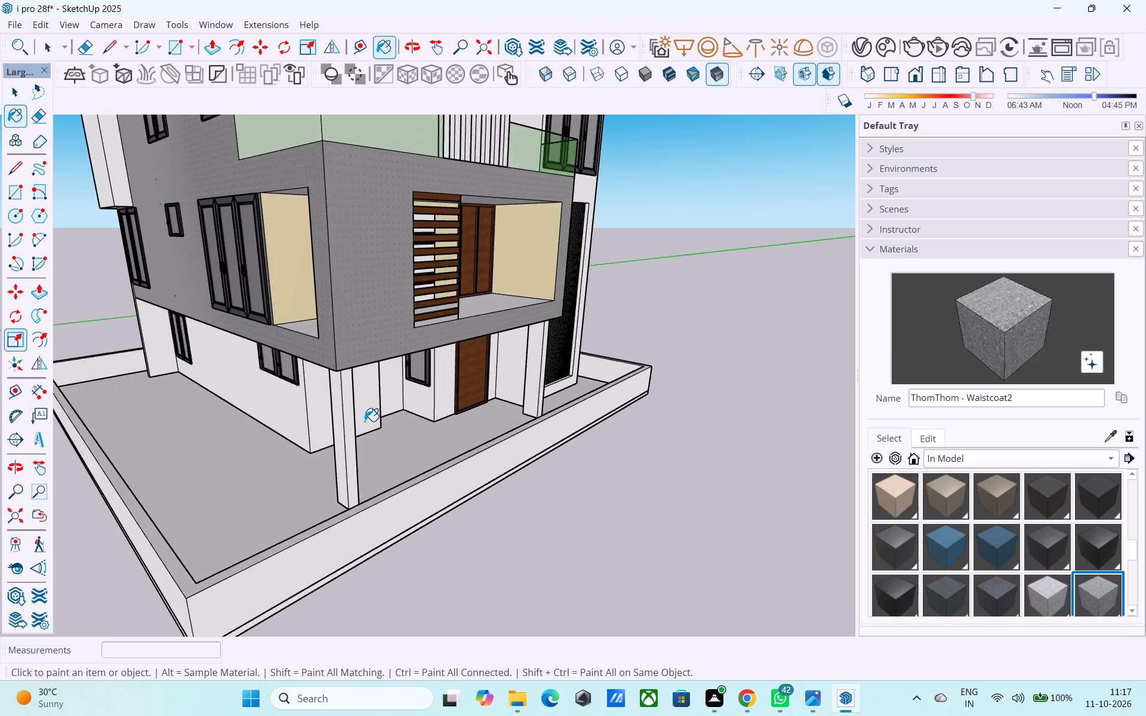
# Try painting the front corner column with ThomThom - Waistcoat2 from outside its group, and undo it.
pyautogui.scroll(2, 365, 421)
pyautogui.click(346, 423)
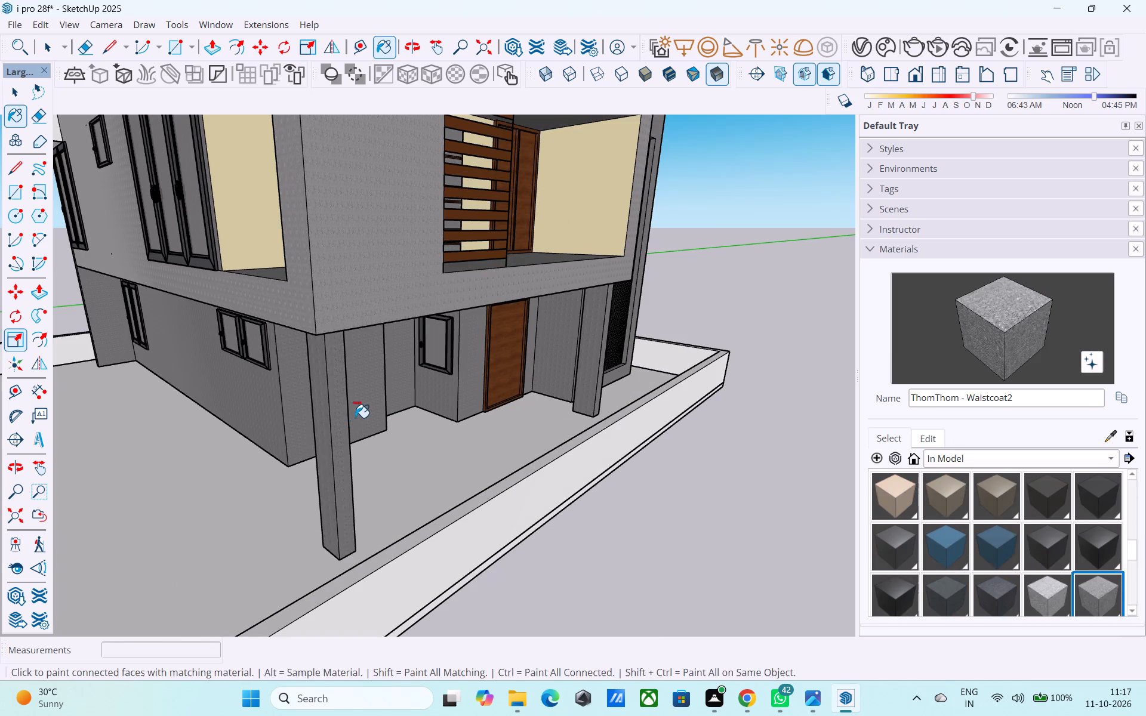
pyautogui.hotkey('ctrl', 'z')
# Open the house body group and paint the two outer faces of the front corner column with ThomThom - Waistcoat2.
pyautogui.press('space')
pyautogui.doubleClick(358, 416)
pyautogui.click(1012, 330)
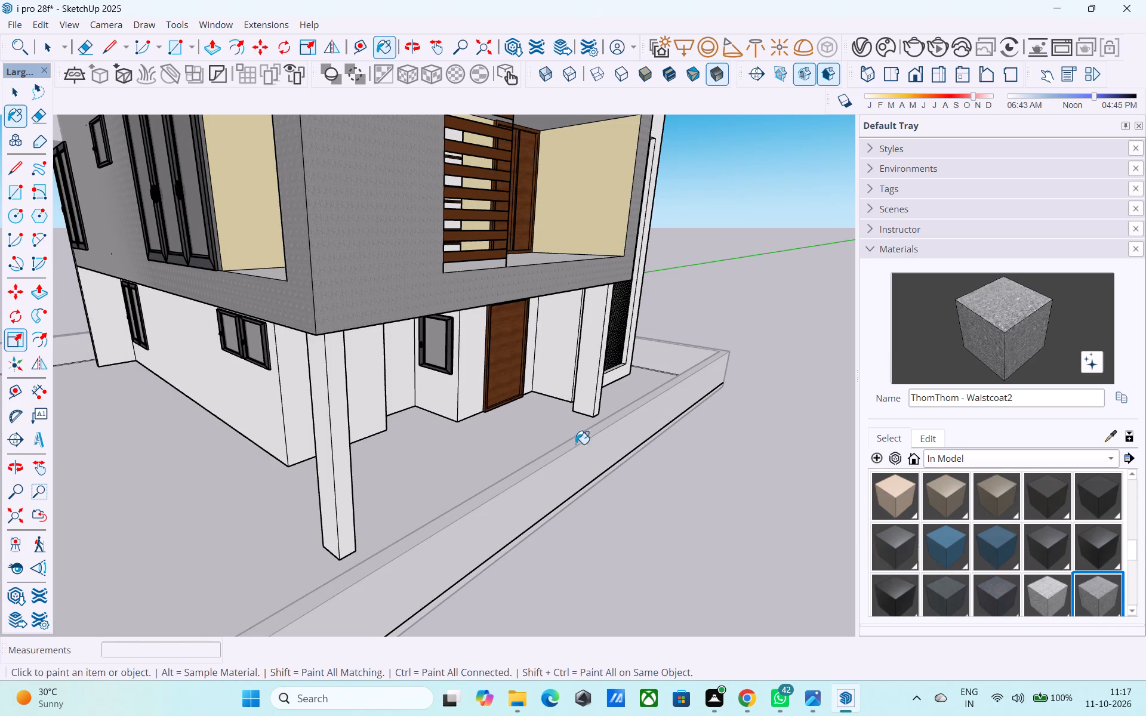
pyautogui.scroll(4, 319, 472)
pyautogui.click(324, 474)
pyautogui.click(346, 468)
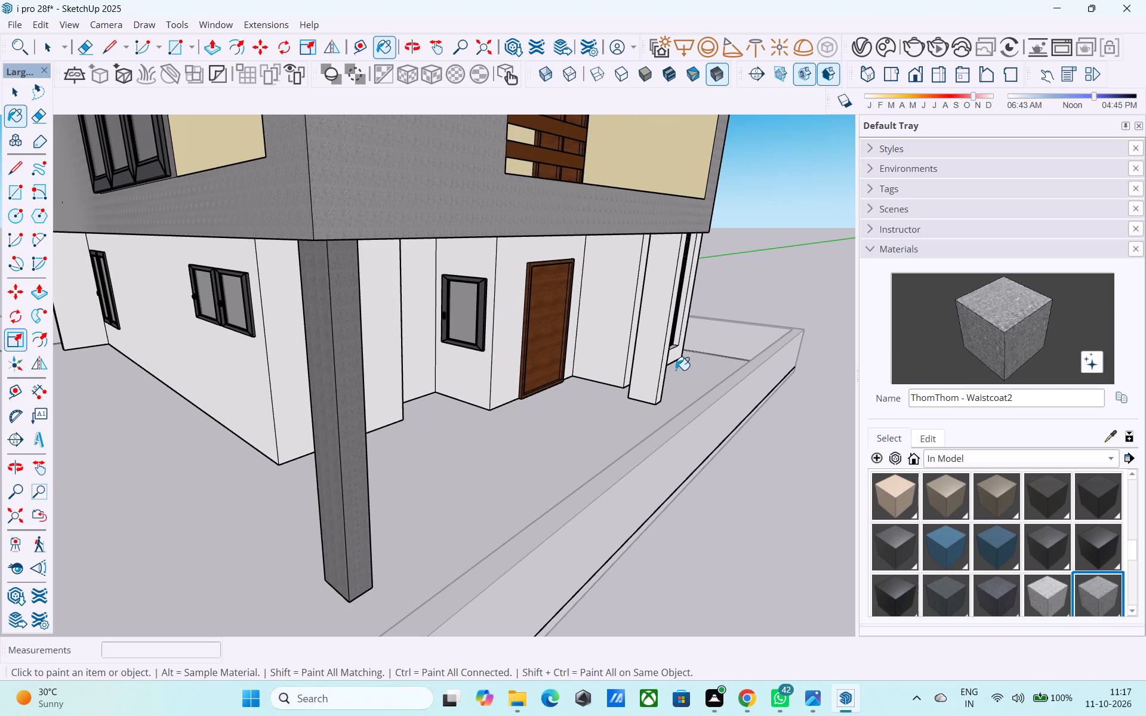
# Paint the faces of the second front column, beside the tall striped panel, with ThomThom - Waistcoat2.
pyautogui.click(658, 357)
pyautogui.scroll(1, 658, 357)
pyautogui.moveTo(658, 357); pyautogui.dragTo(289, 392, button='middle')
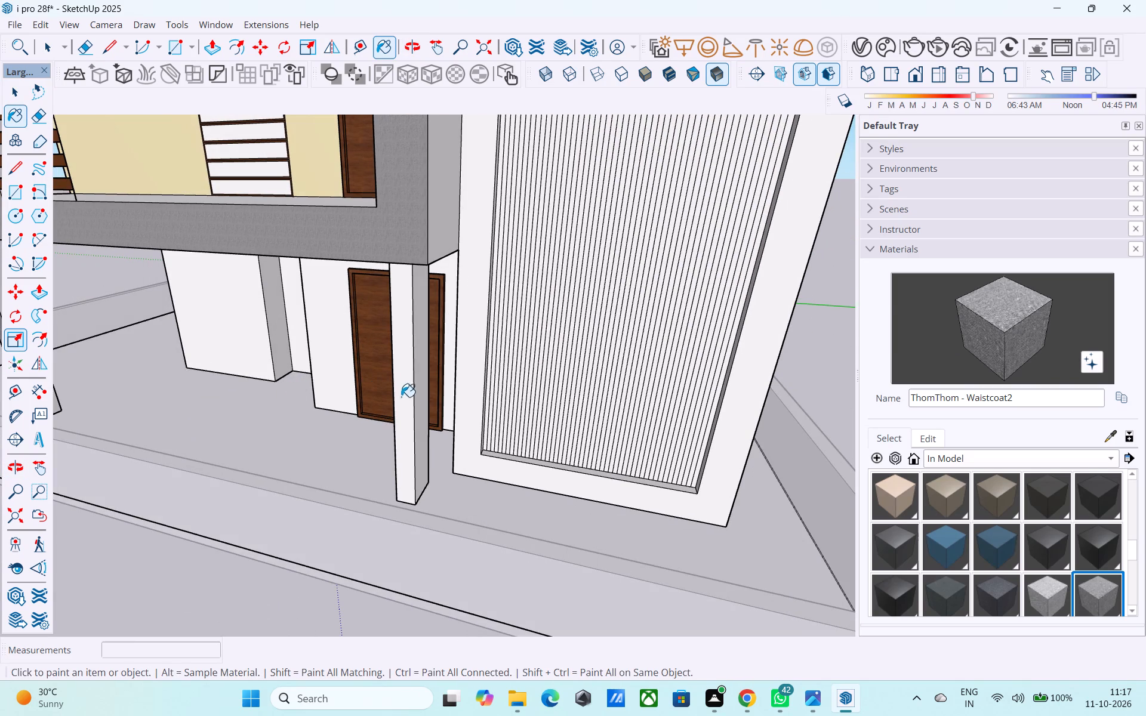
pyautogui.click(407, 401)
pyautogui.click(419, 403)
pyautogui.scroll(-1, 413, 401)
pyautogui.moveTo(414, 402); pyautogui.dragTo(952, 350, button='middle')
pyautogui.scroll(-3, 697, 353)
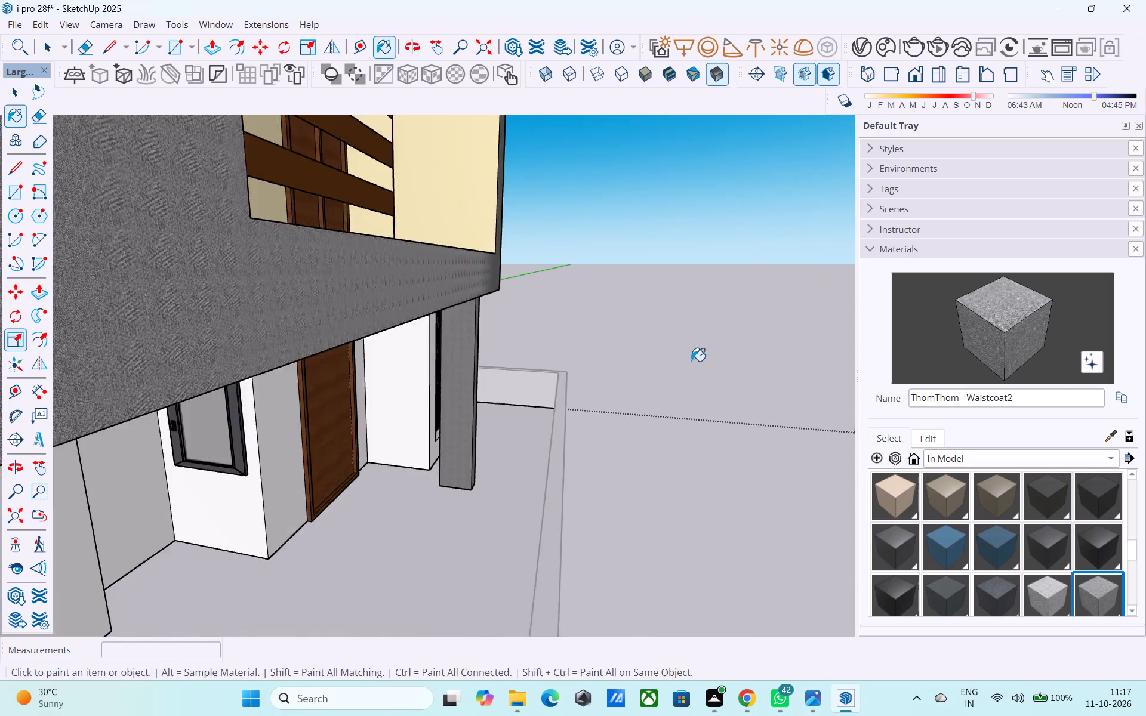
pyautogui.scroll(-5, 691, 361)
pyautogui.moveTo(491, 427); pyautogui.dragTo(646, 403, button='middle')
pyautogui.click(541, 427)
# Check the front columns from all sides and paint the remaining column face with ThomThom - Waistcoat2.
pyautogui.moveTo(565, 425); pyautogui.dragTo(0, 480, button='middle')
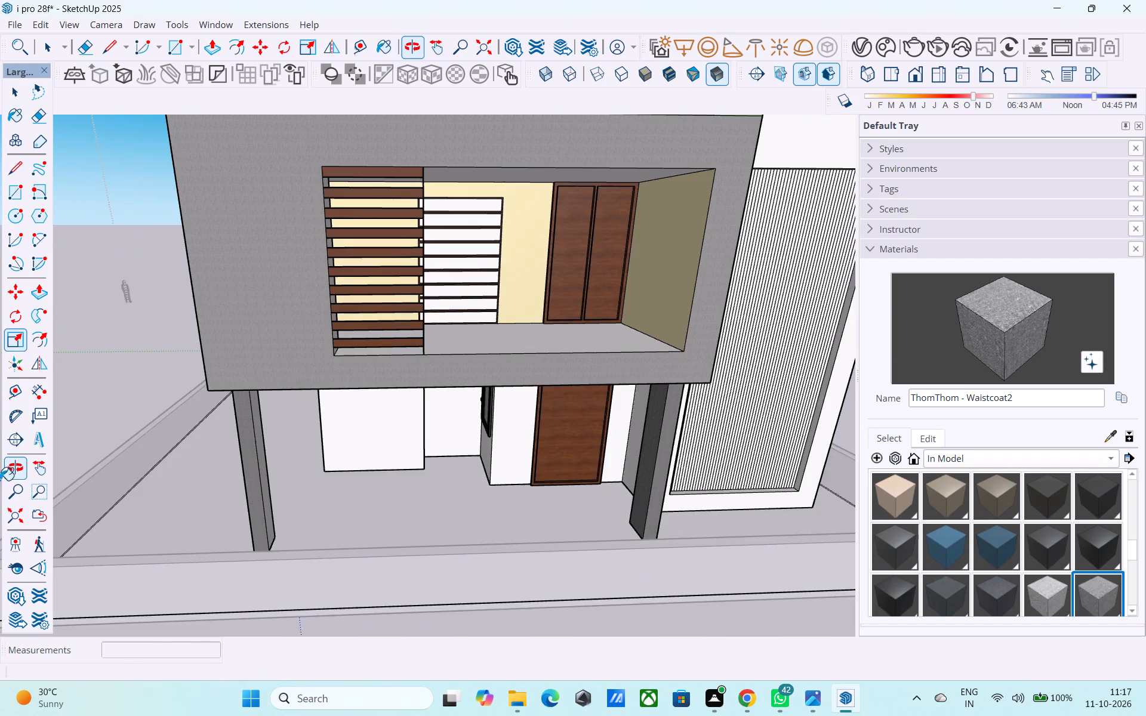
pyautogui.moveTo(192, 466); pyautogui.dragTo(78, 466, button='middle')
pyautogui.scroll(-3, 276, 459)
pyautogui.moveTo(524, 464); pyautogui.dragTo(1091, 428, button='middle')
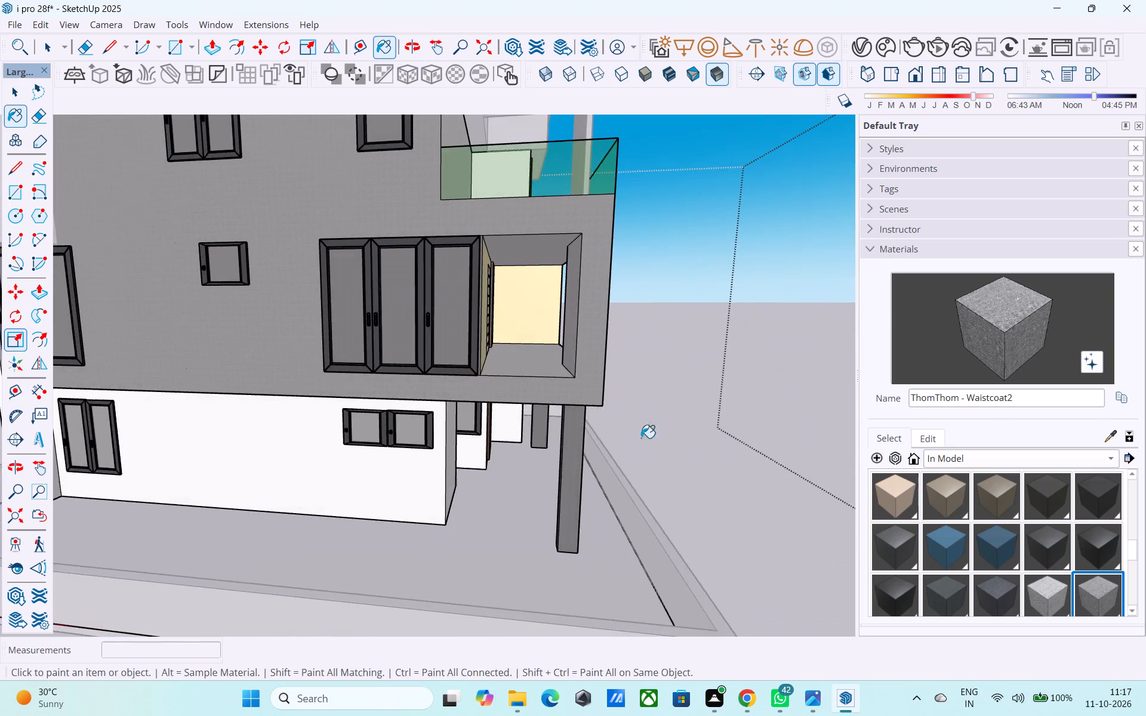
pyautogui.moveTo(568, 442); pyautogui.dragTo(656, 429, button='middle')
pyautogui.scroll(15, 571, 428)
pyautogui.moveTo(460, 438); pyautogui.dragTo(518, 418, button='middle')
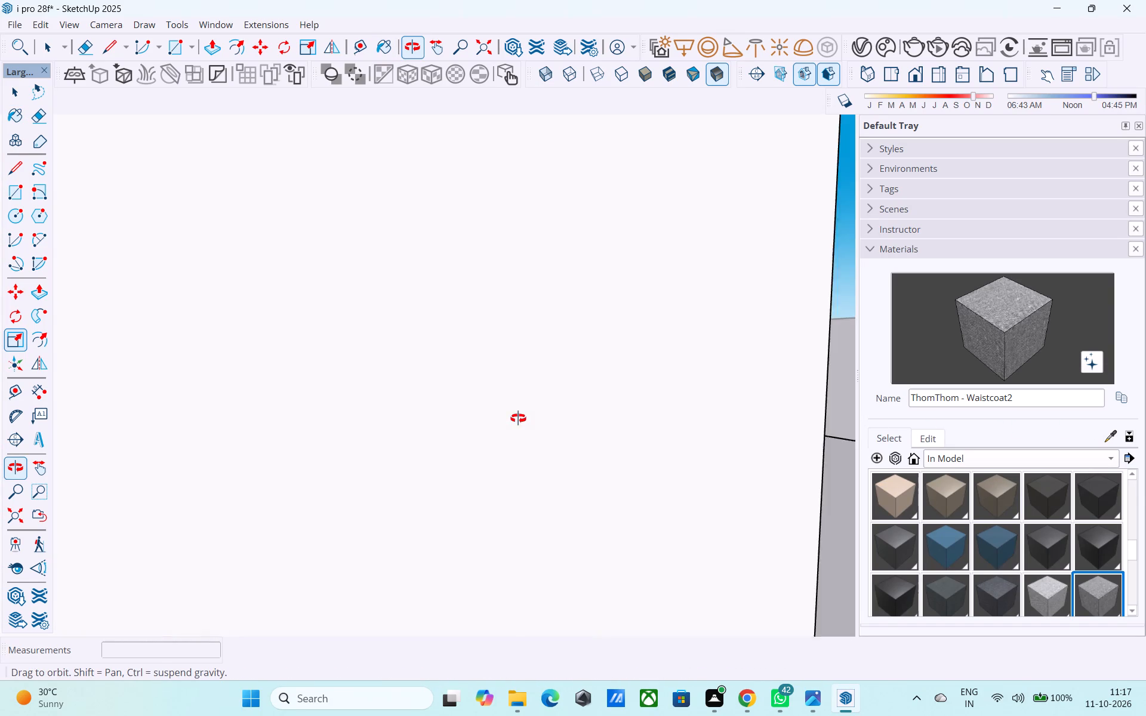
pyautogui.moveTo(518, 418); pyautogui.dragTo(486, 413, button='middle')
pyautogui.scroll(2, 531, 403)
pyautogui.click(531, 403)
pyautogui.moveTo(476, 414); pyautogui.dragTo(168, 429, button='middle')
pyautogui.scroll(-20, 162, 429)
pyautogui.scroll(-9, 162, 429)
pyautogui.scroll(1, 331, 477)
pyautogui.scroll(-8, 332, 478)
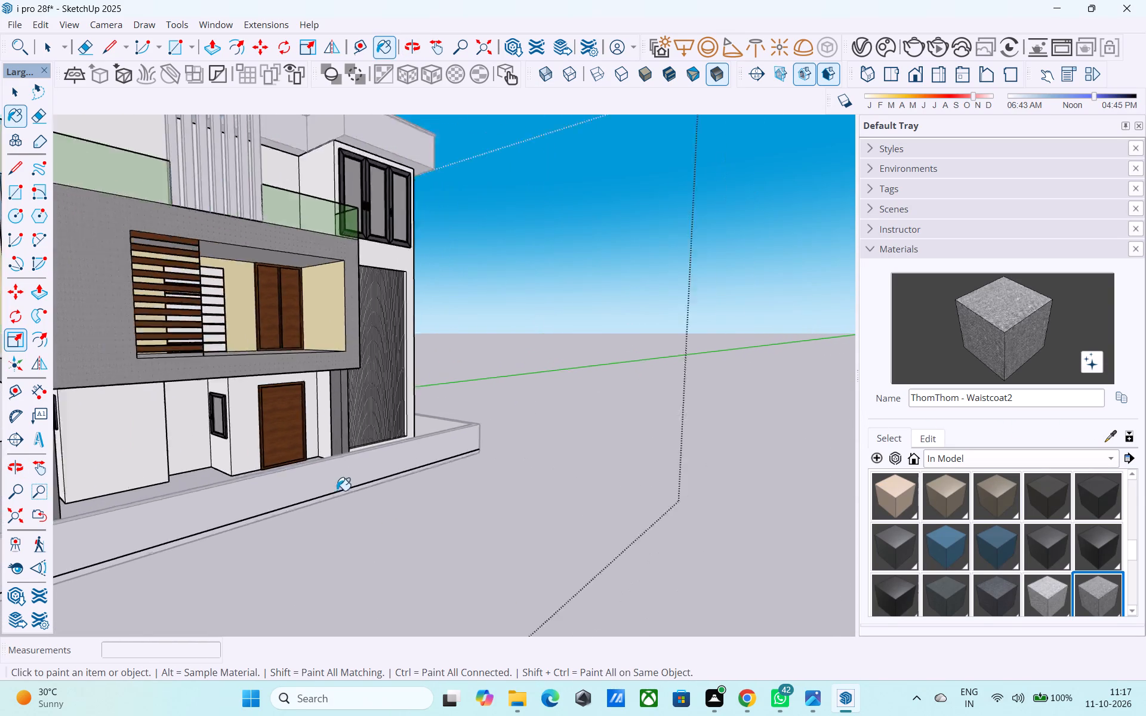
pyautogui.scroll(-10, 337, 490)
pyautogui.scroll(4, 365, 486)
pyautogui.press('space')
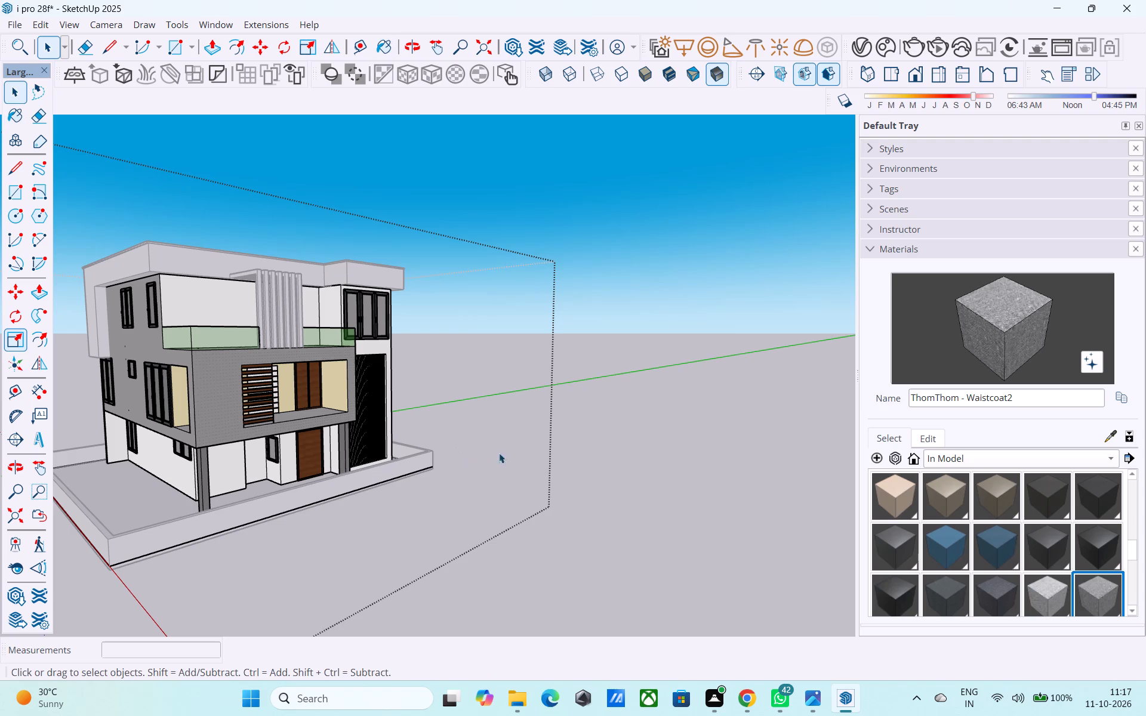
# Leave the house body group and examine the painted columns and the complete front facade.
pyautogui.click(398, 479)
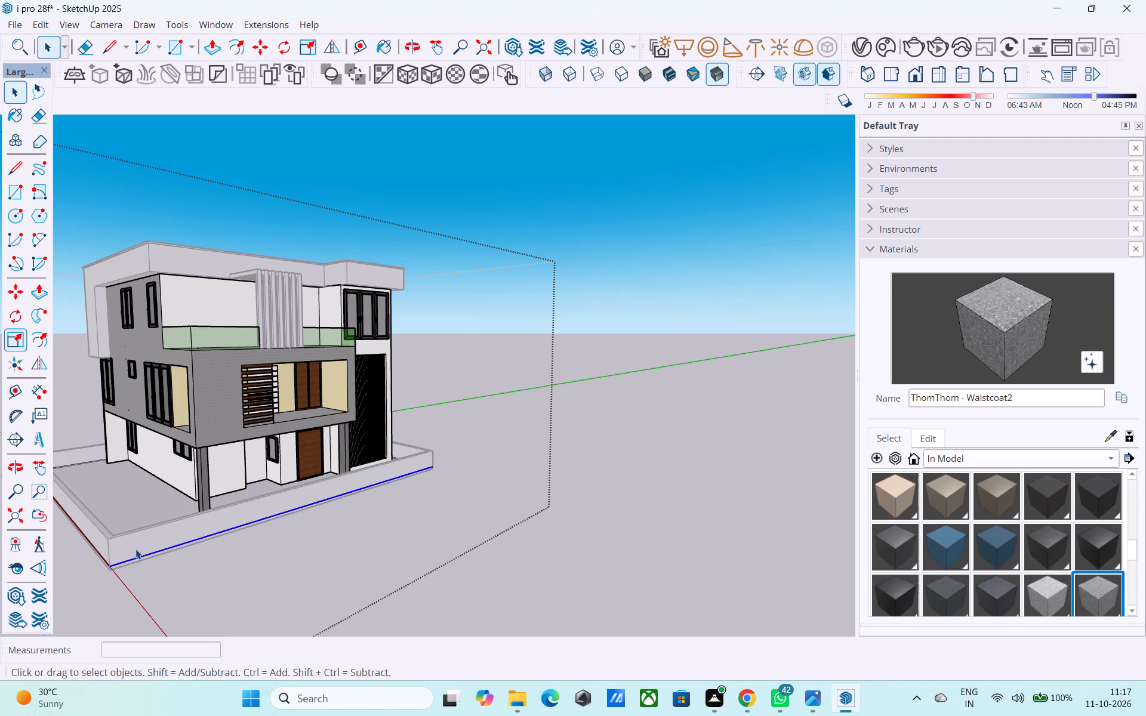
pyautogui.moveTo(61, 565); pyautogui.dragTo(188, 497, button='middle')
pyautogui.scroll(-4, 193, 504)
pyautogui.moveTo(547, 507); pyautogui.dragTo(555, 507)
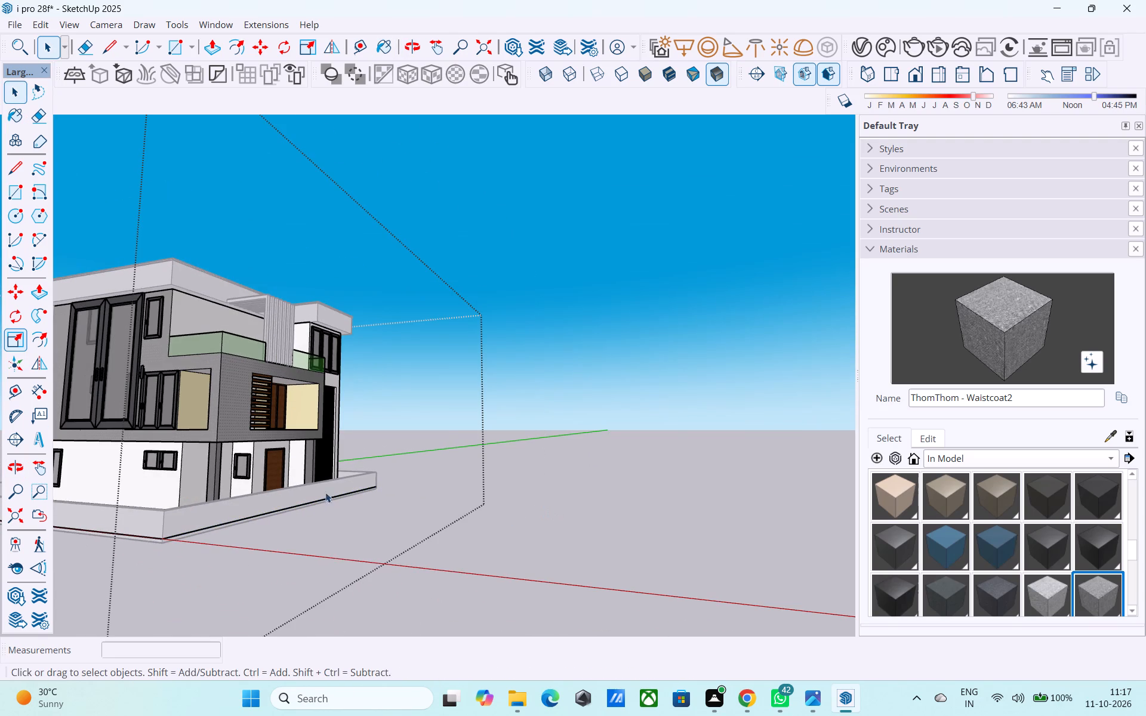
pyautogui.click(636, 433)
pyautogui.scroll(-5, 513, 433)
pyautogui.moveTo(458, 450); pyautogui.dragTo(172, 524, button='middle')
pyautogui.scroll(-1, 253, 488)
pyautogui.scroll(4, 348, 452)
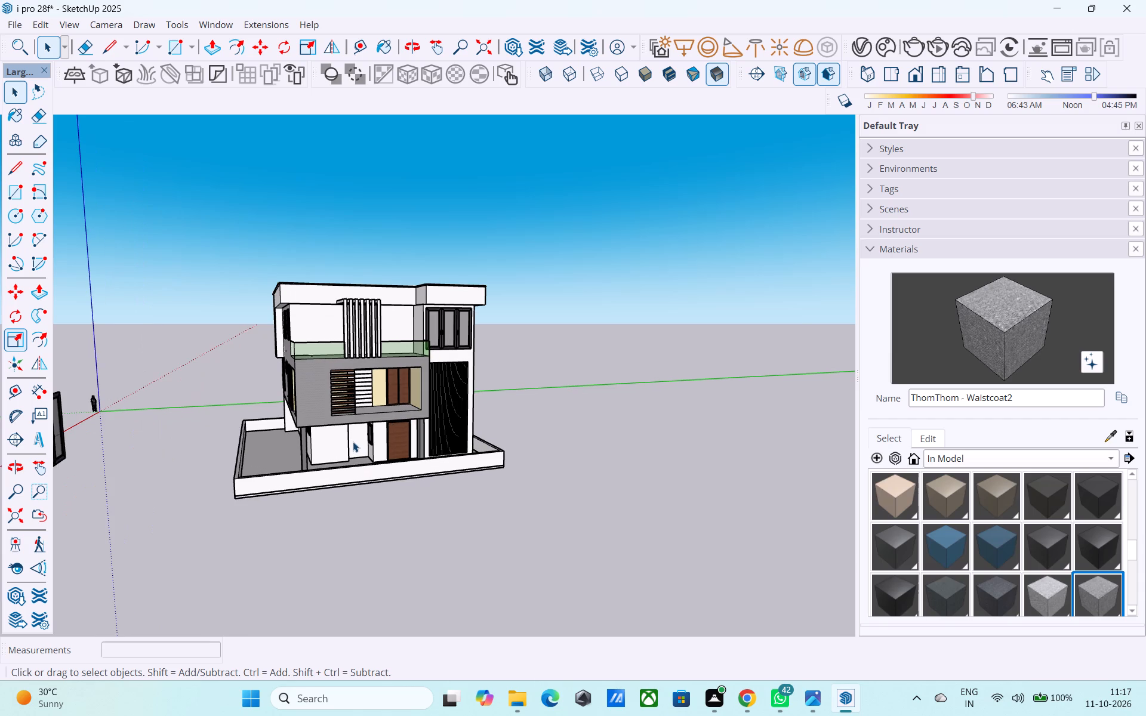
pyautogui.scroll(8, 381, 364)
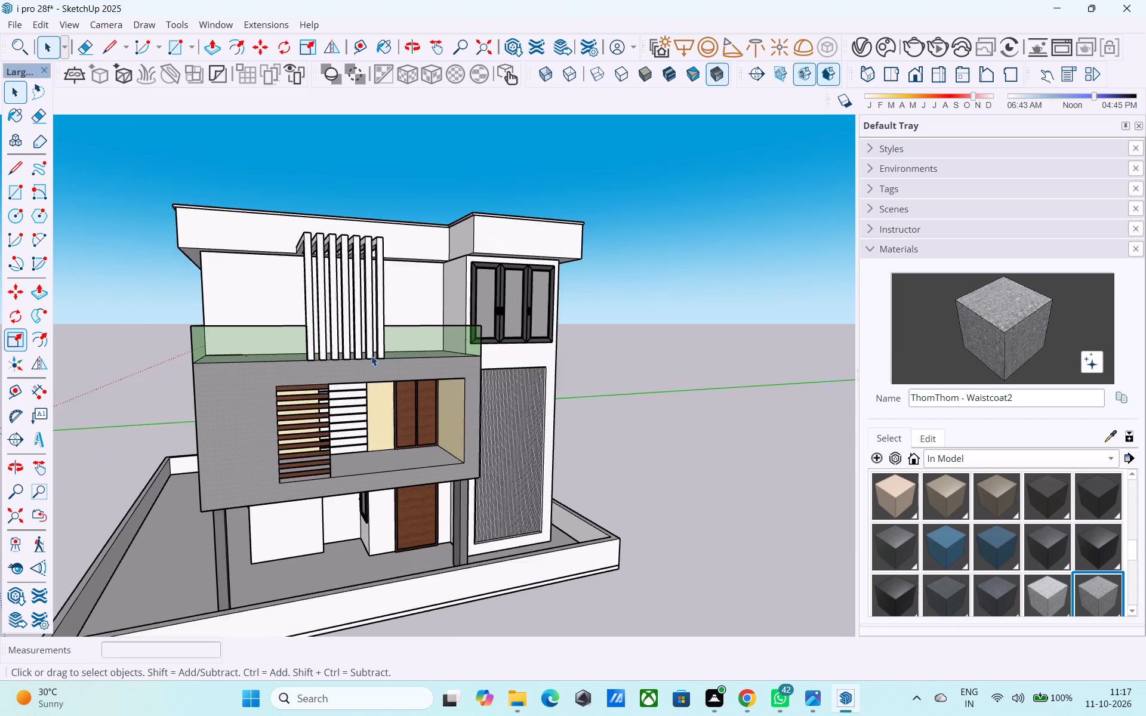
# Open the house body group and copy the top front edge of the grey balcony box 4" downward.
pyautogui.moveTo(295, 385); pyautogui.dragTo(414, 385, button='middle')
pyautogui.scroll(3, 239, 396)
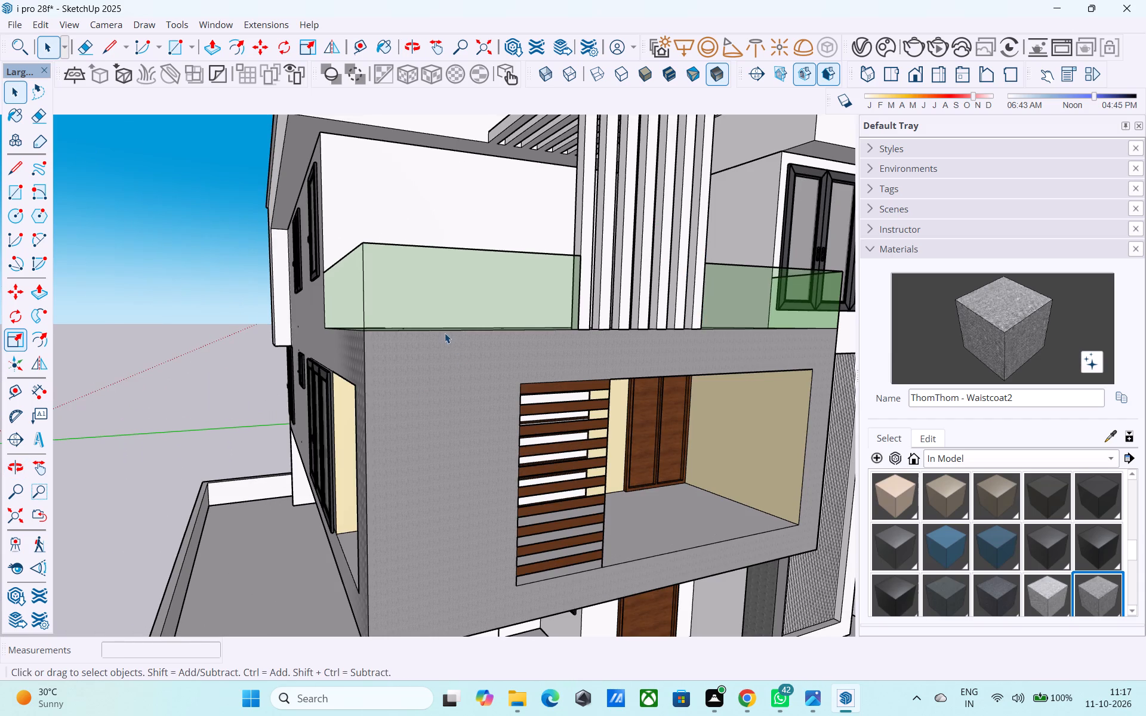
pyautogui.doubleClick(412, 380)
pyautogui.moveTo(408, 372); pyautogui.dragTo(428, 421, button='middle')
pyautogui.scroll(3, 428, 421)
pyautogui.click(381, 348)
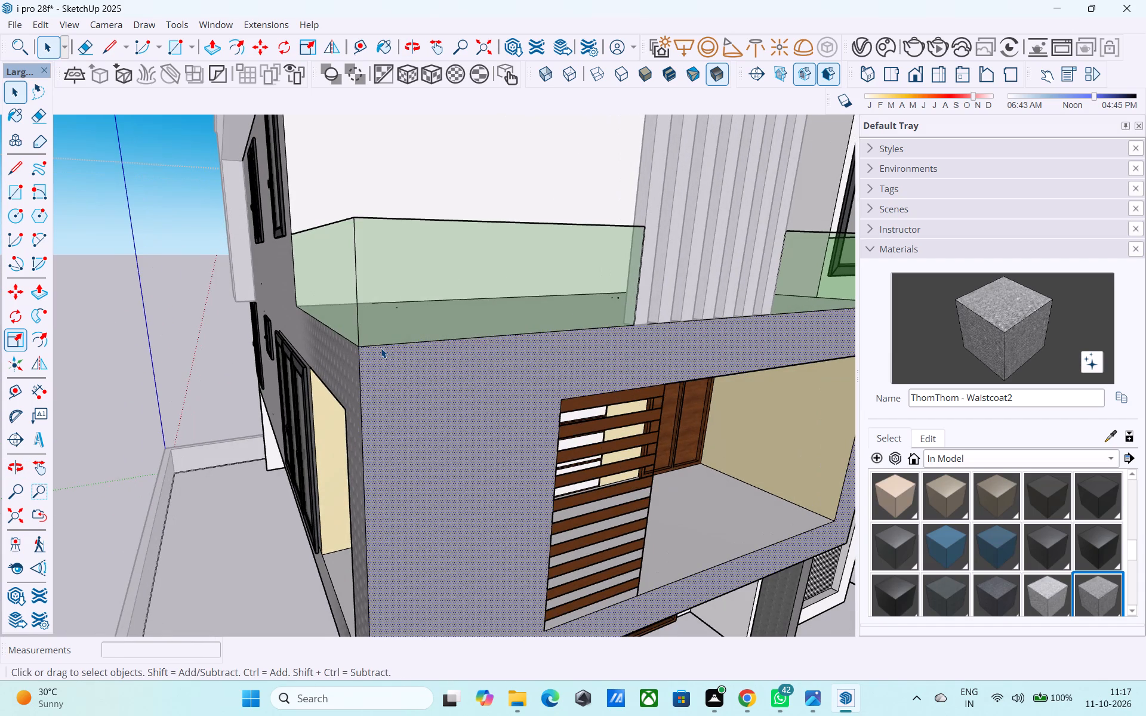
pyautogui.click(379, 343)
pyautogui.click(382, 345)
pyautogui.keyDown('shift'); pyautogui.moveTo(566, 338); pyautogui.dragTo(270, 357, button='middle'); pyautogui.keyUp('shift')
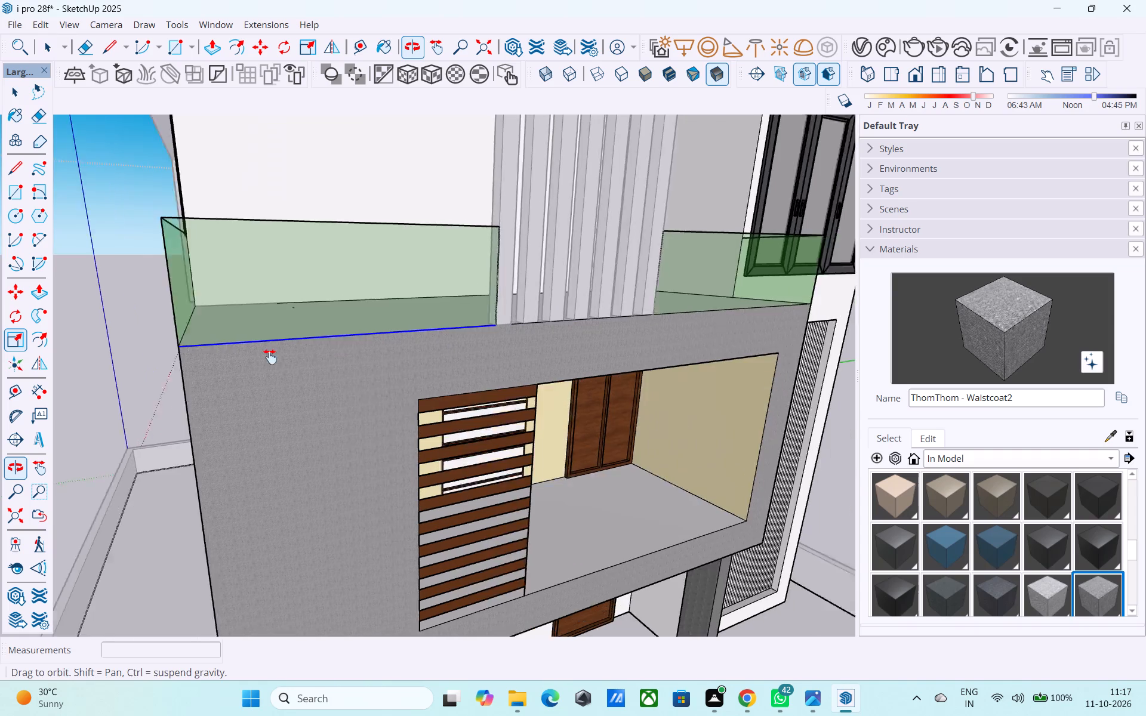
pyautogui.keyDown('shift'); pyautogui.moveTo(270, 357); pyautogui.dragTo(249, 362, button='middle'); pyautogui.keyUp('shift')
pyautogui.keyDown('shift'); pyautogui.scroll(-4, 482, 362); pyautogui.keyUp('shift')
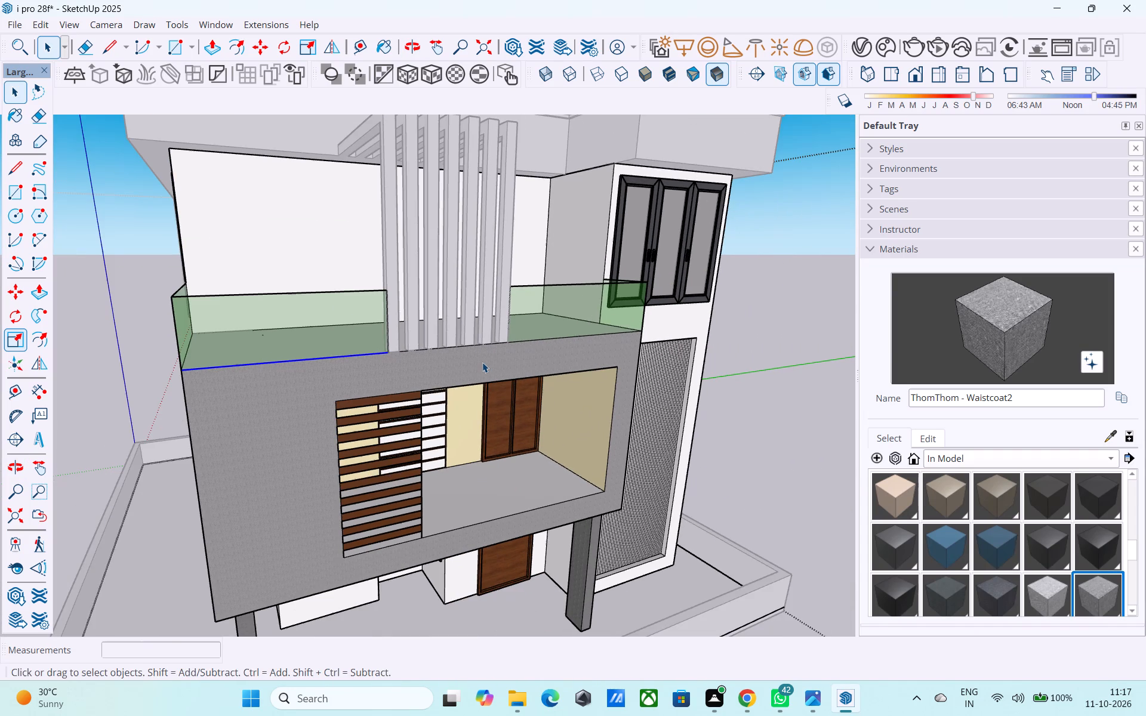
pyautogui.press('m')
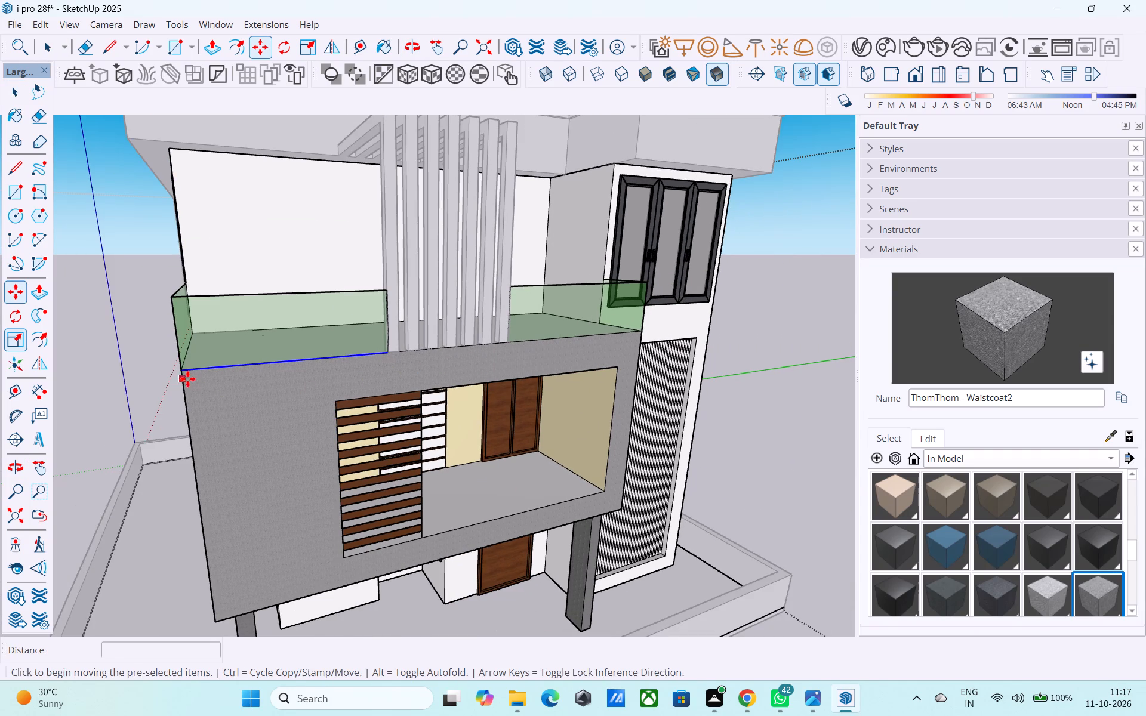
pyautogui.click(186, 378)
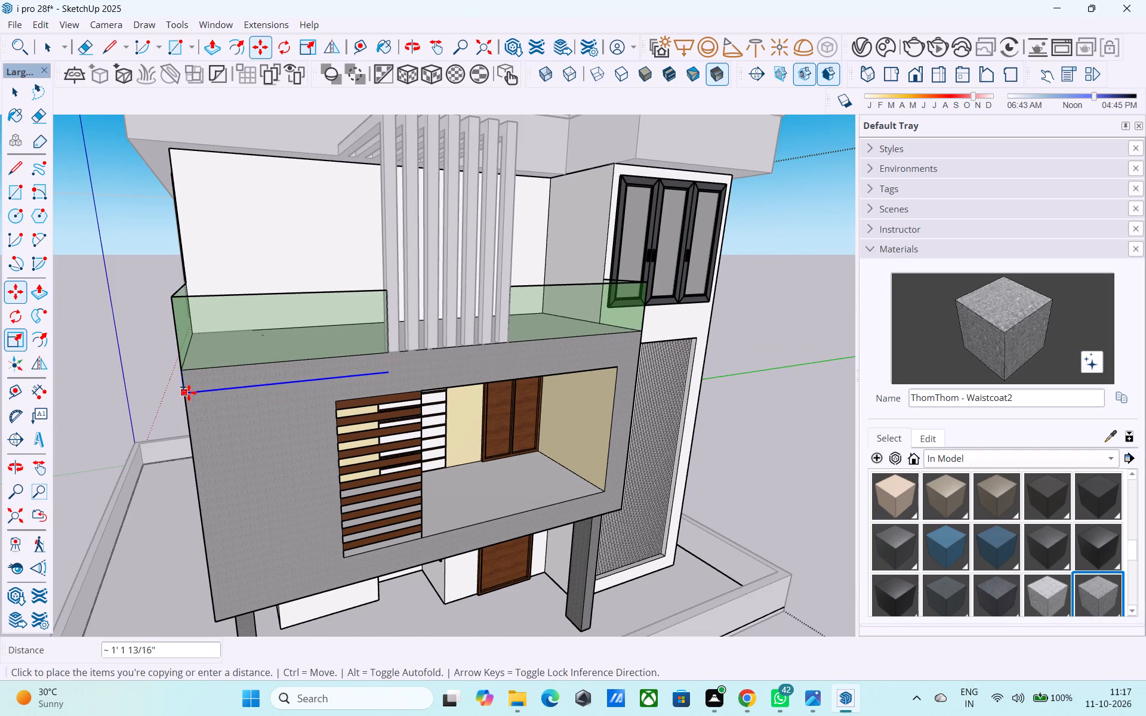
pyautogui.write('2"')
pyautogui.hotkey('shift', 'Return')
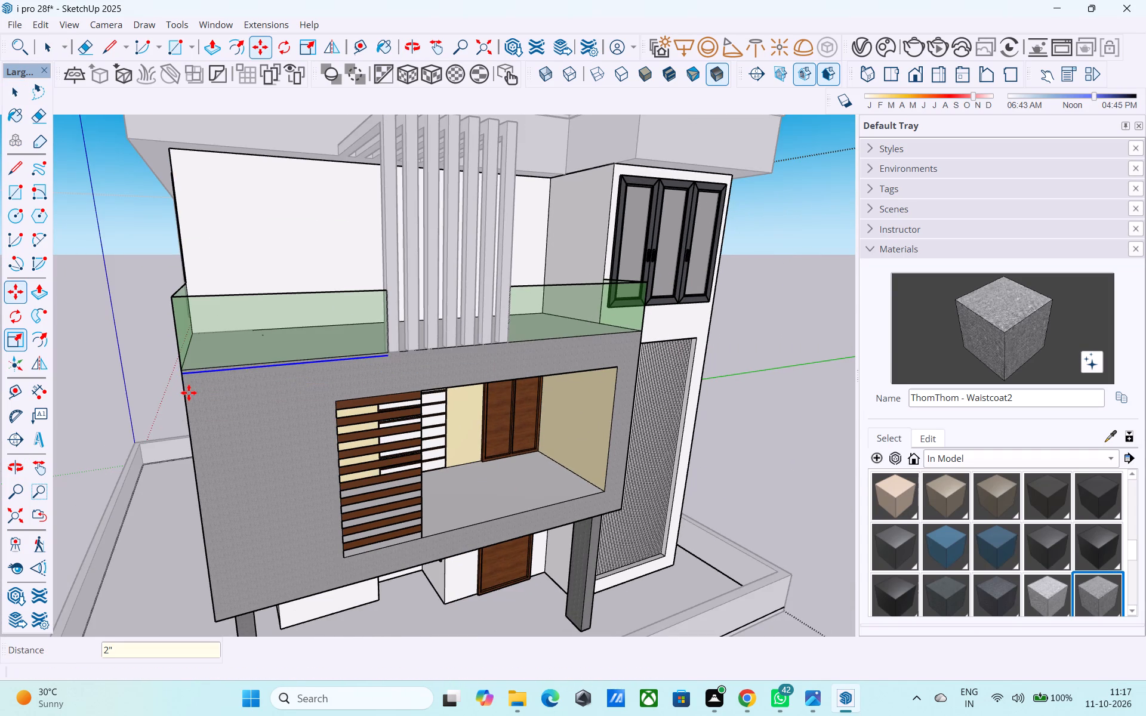
pyautogui.write('3"')
pyautogui.press('Return')
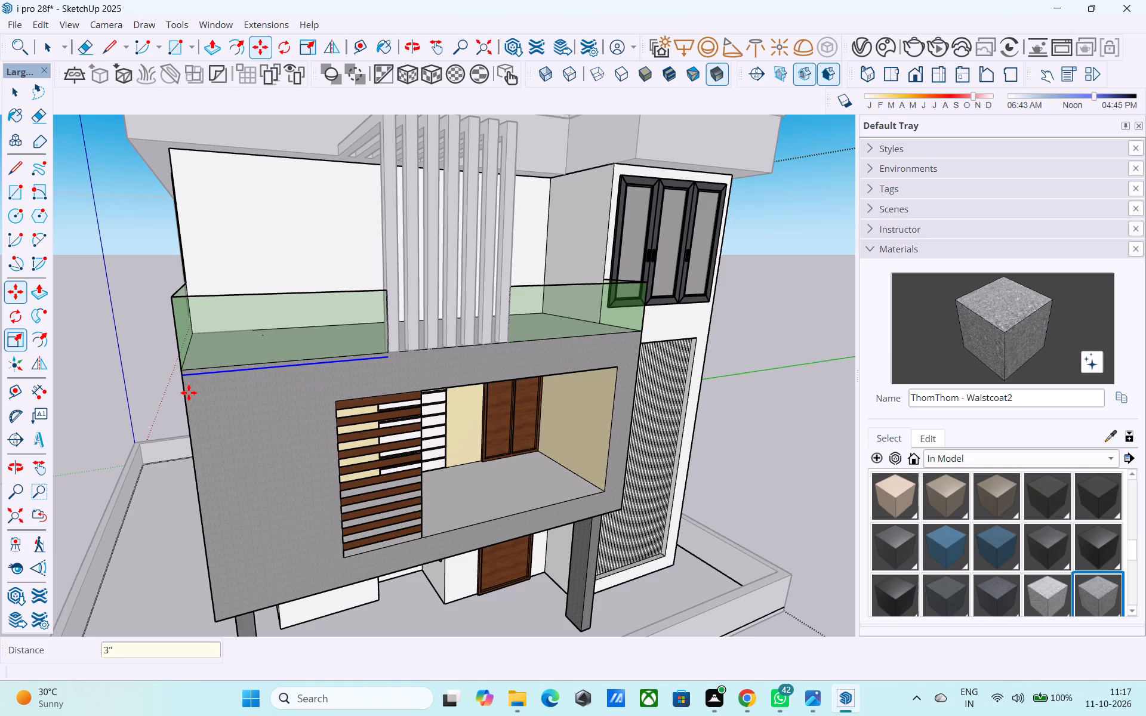
pyautogui.write('4"')
pyautogui.press('Return')
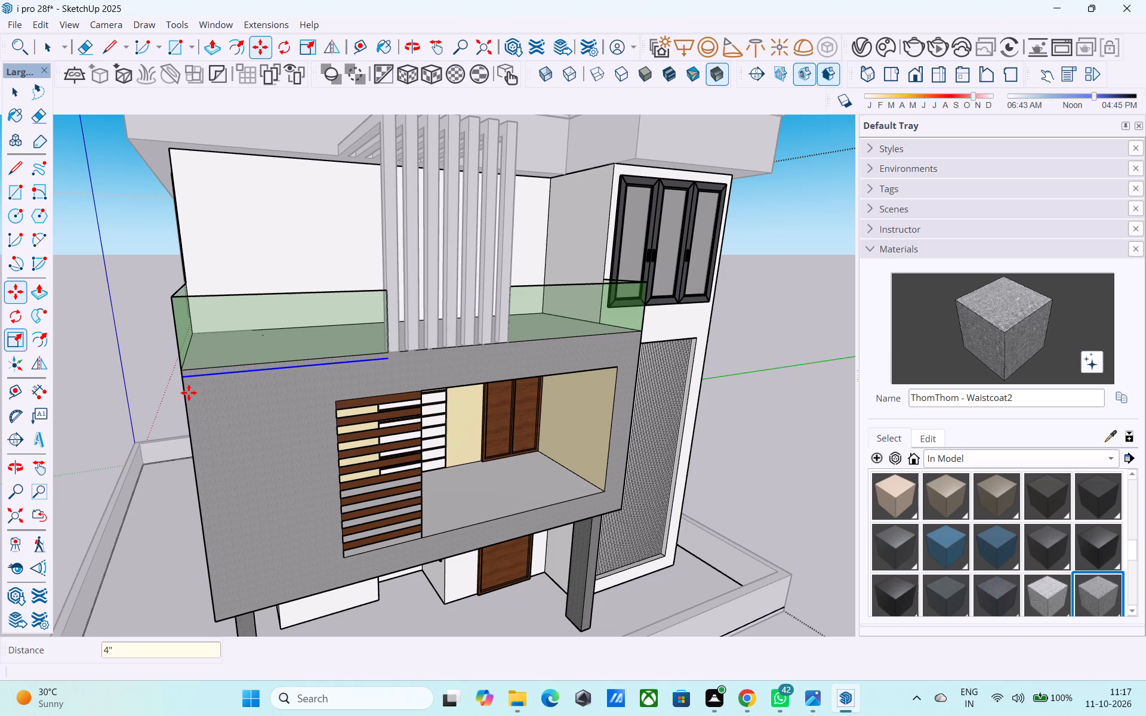
# Draw a 30' line across the balcony's front face at the level of the copied top edge.
pyautogui.press('l')
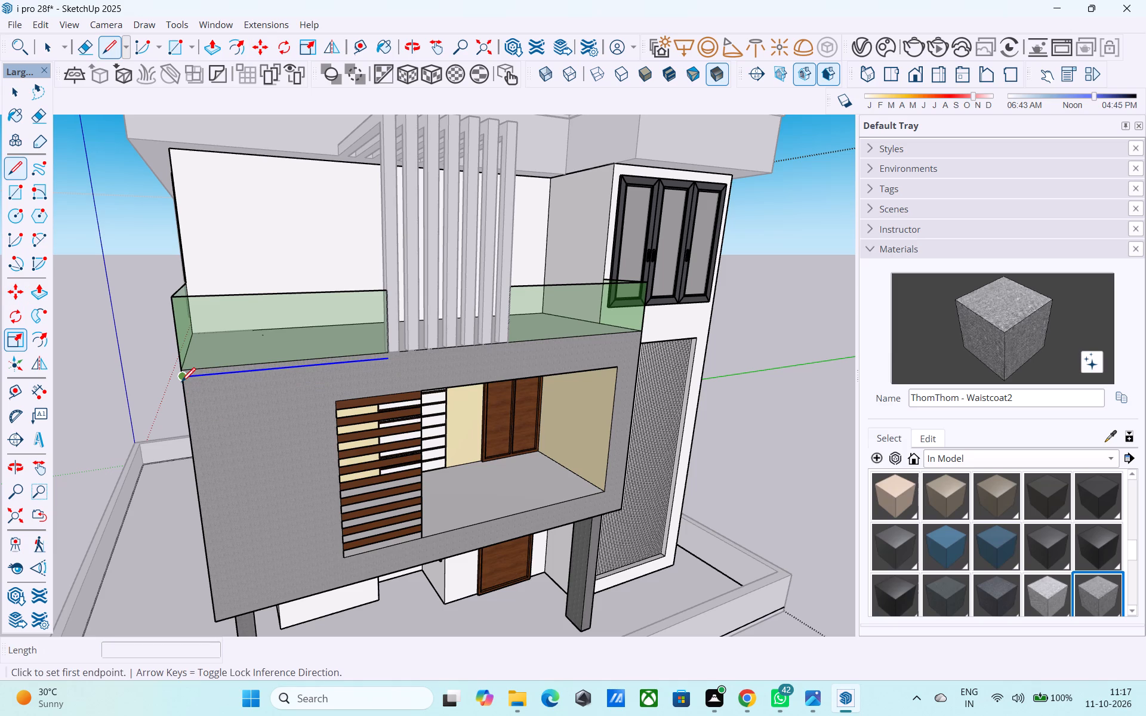
pyautogui.click(181, 383)
pyautogui.scroll(4, 640, 337)
pyautogui.click(640, 337)
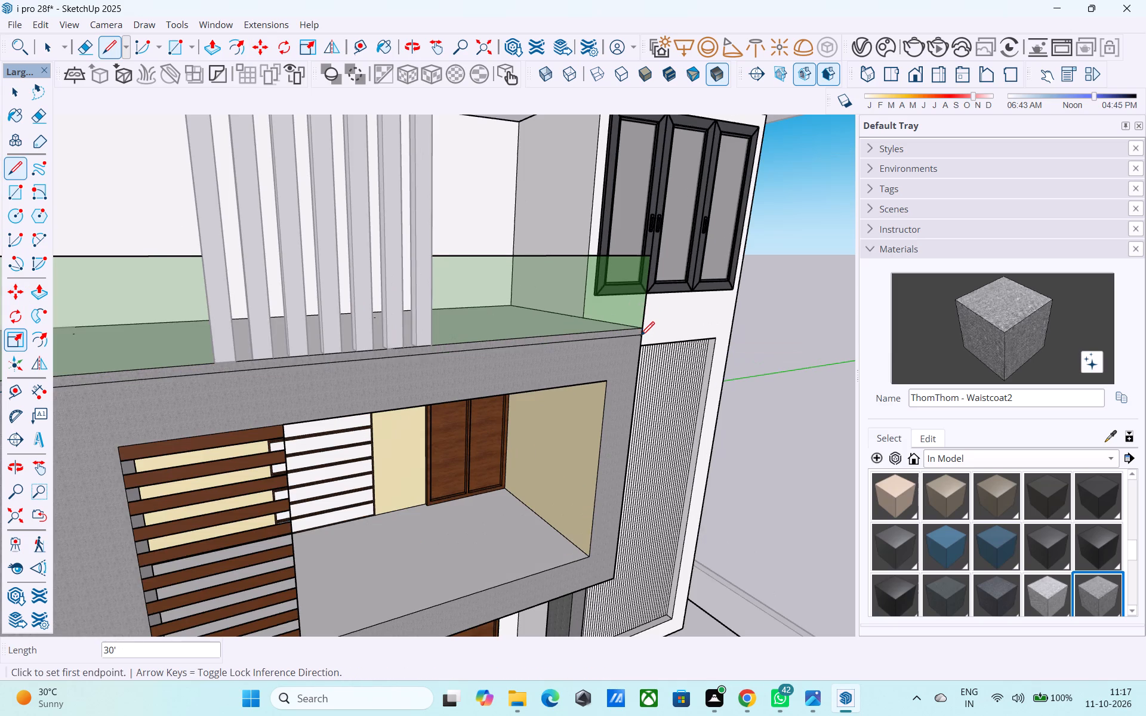
pyautogui.moveTo(640, 337); pyautogui.dragTo(538, 299, button='middle')
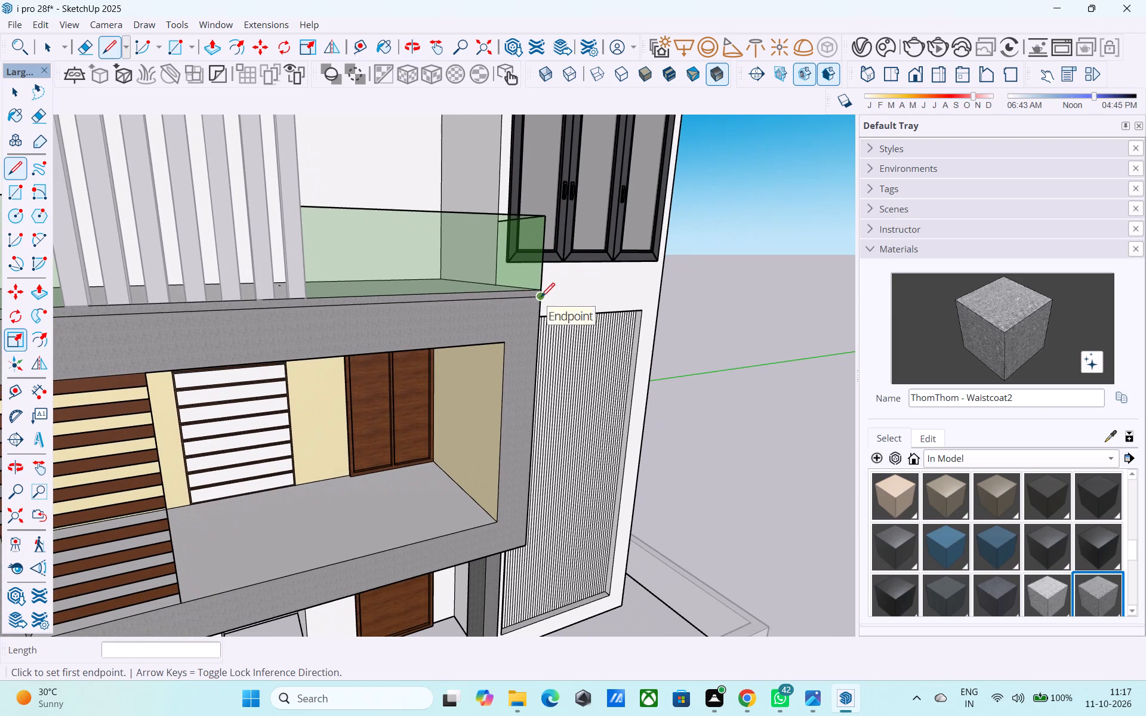
pyautogui.scroll(-4, 548, 301)
pyautogui.keyDown('shift'); pyautogui.moveTo(430, 388); pyautogui.dragTo(520, 328, button='middle'); pyautogui.keyUp('shift')
pyautogui.scroll(4, 292, 465)
pyautogui.press('space')
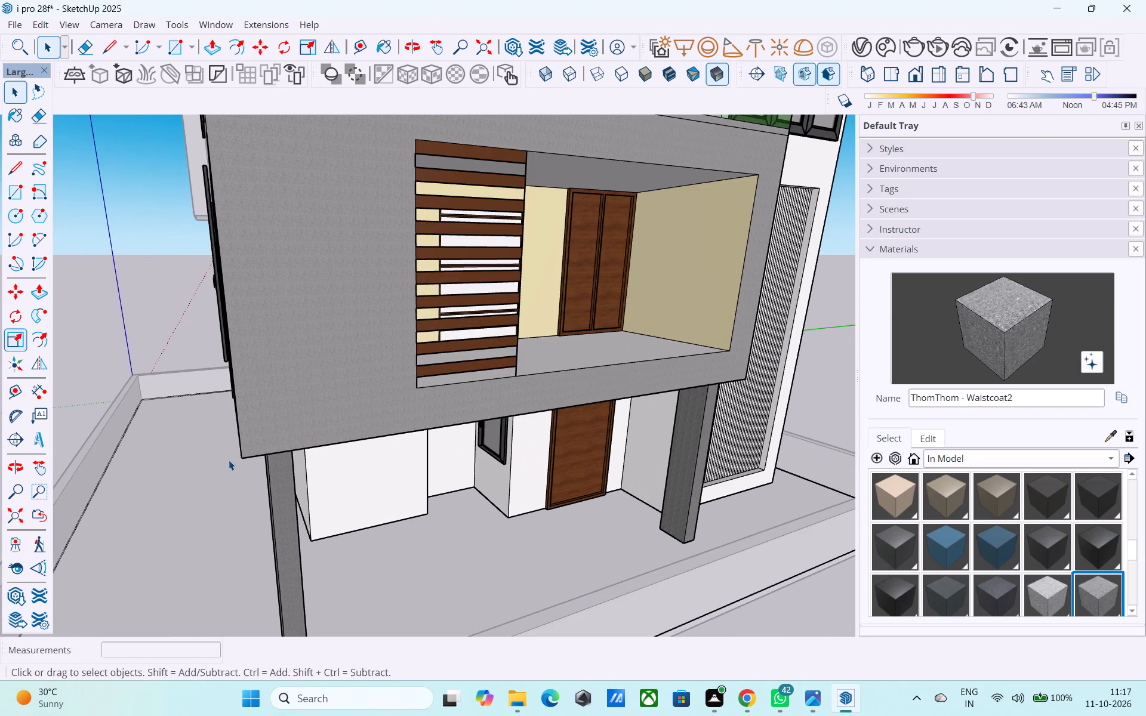
# Copy the bottom front edge of the grey balcony box 4" upward on the front face.
pyautogui.scroll(1, 236, 461)
pyautogui.moveTo(236, 459); pyautogui.dragTo(283, 445, button='middle')
pyautogui.click(475, 390)
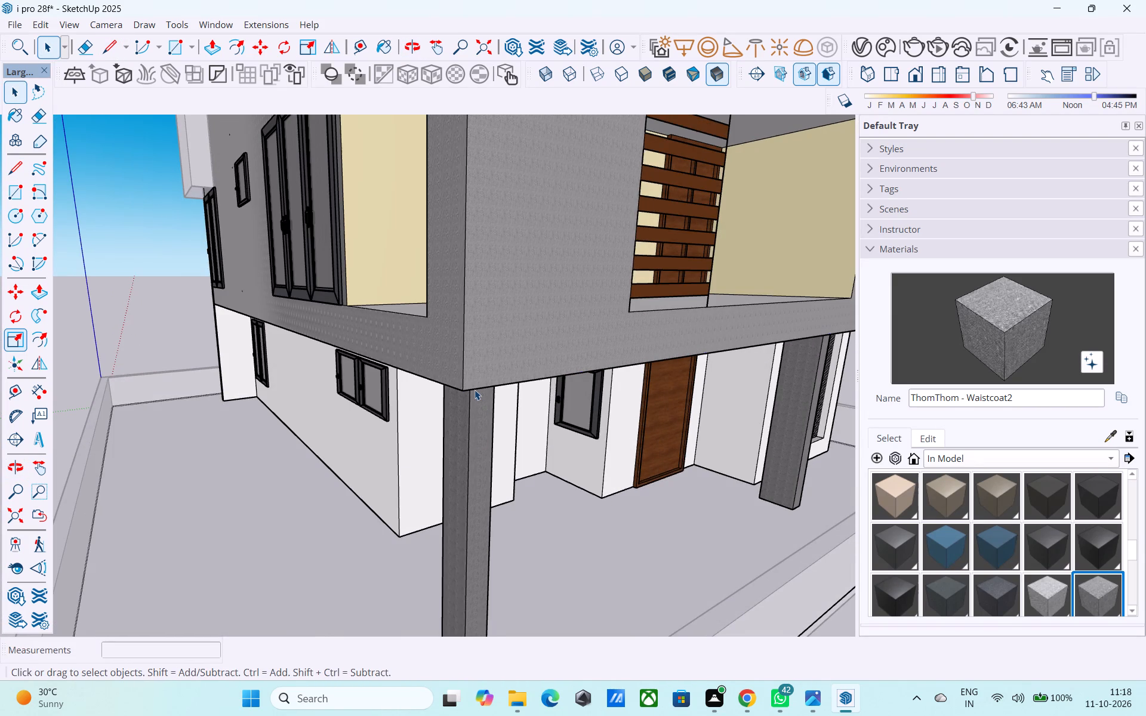
pyautogui.press('m')
pyautogui.click(469, 389)
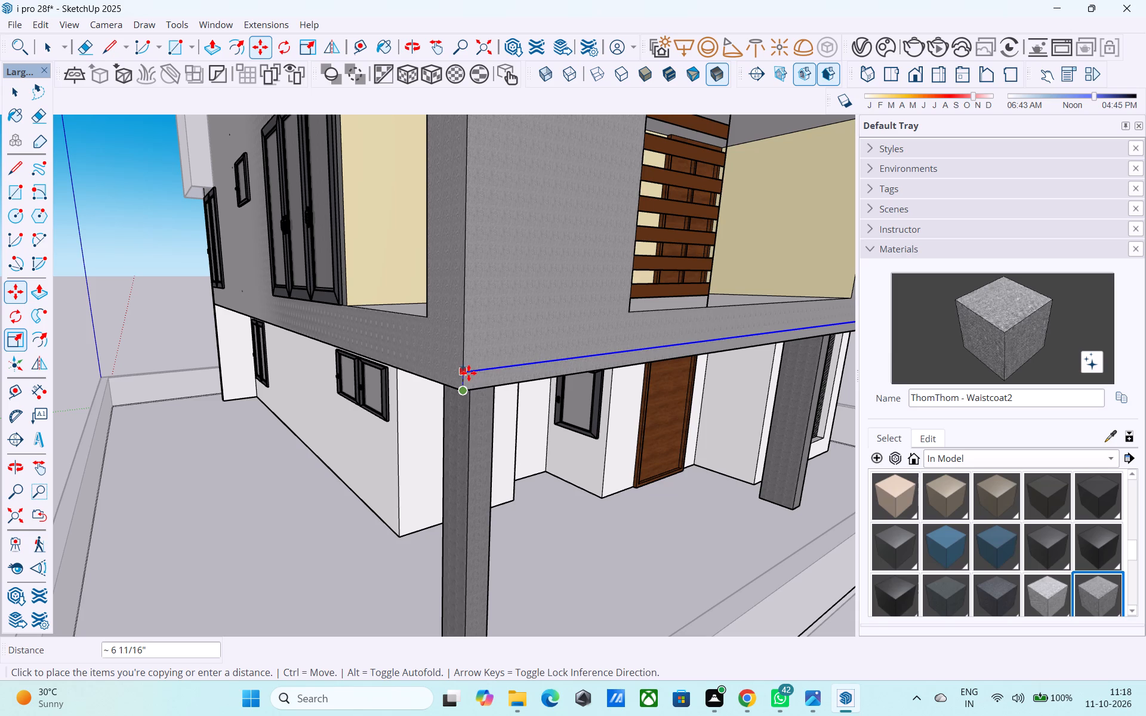
pyautogui.scroll(2, 470, 376)
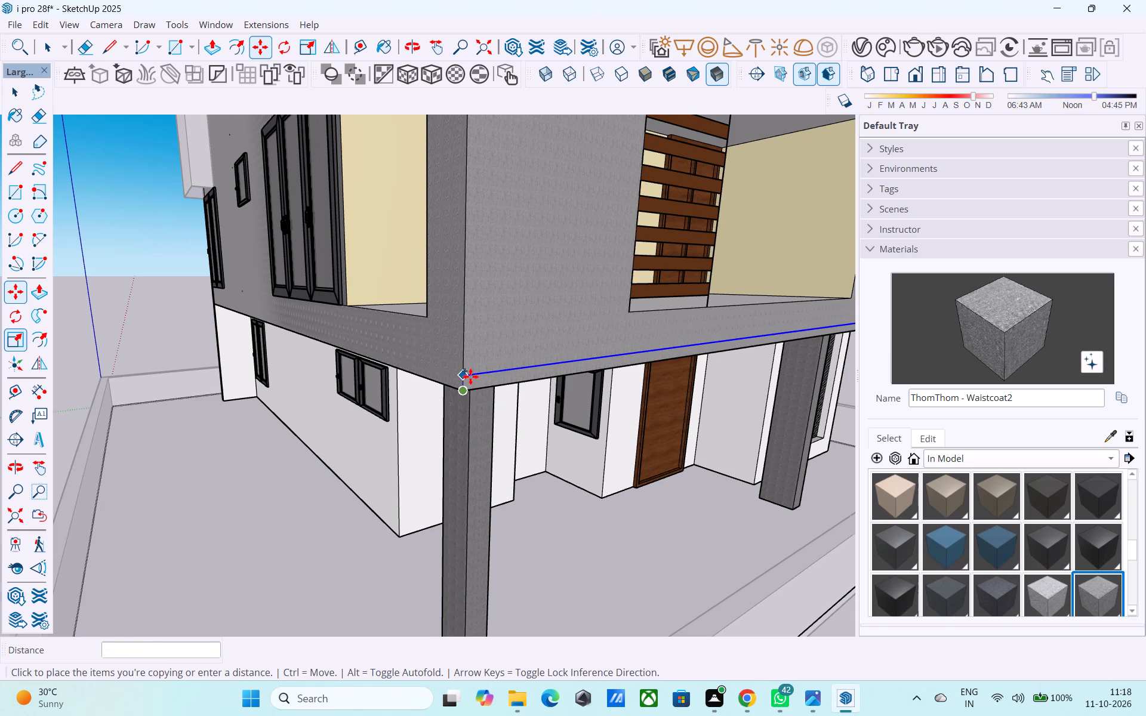
pyautogui.scroll(8, 470, 376)
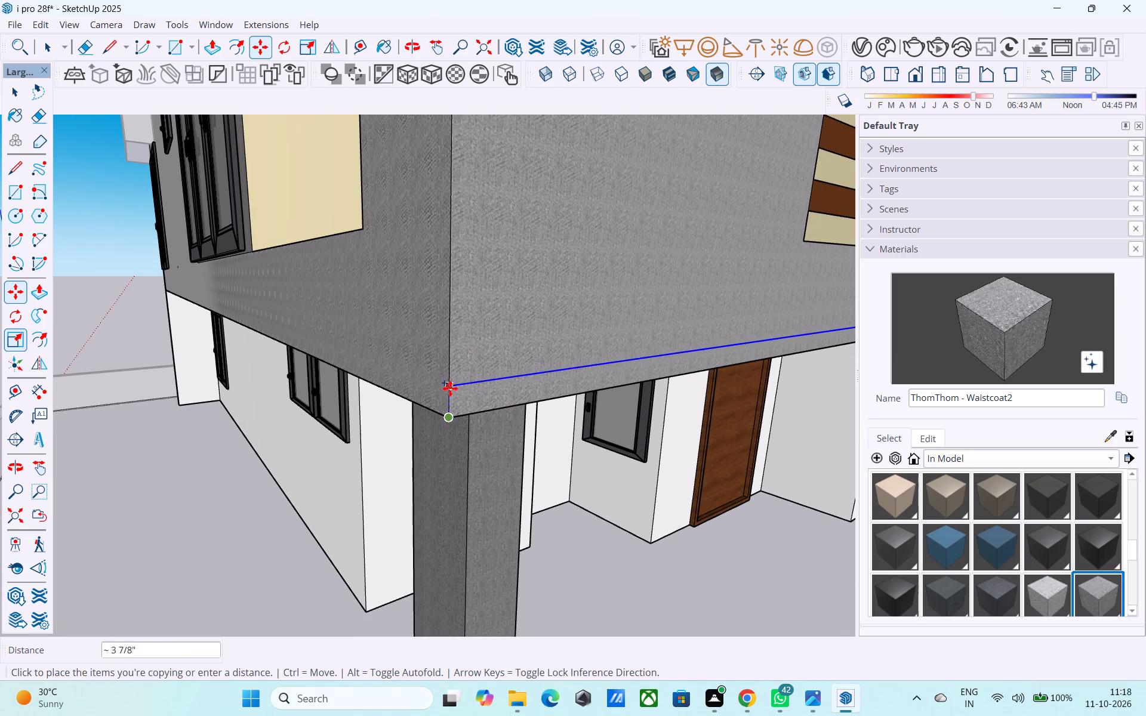
pyautogui.write('4"')
pyautogui.press('Return')
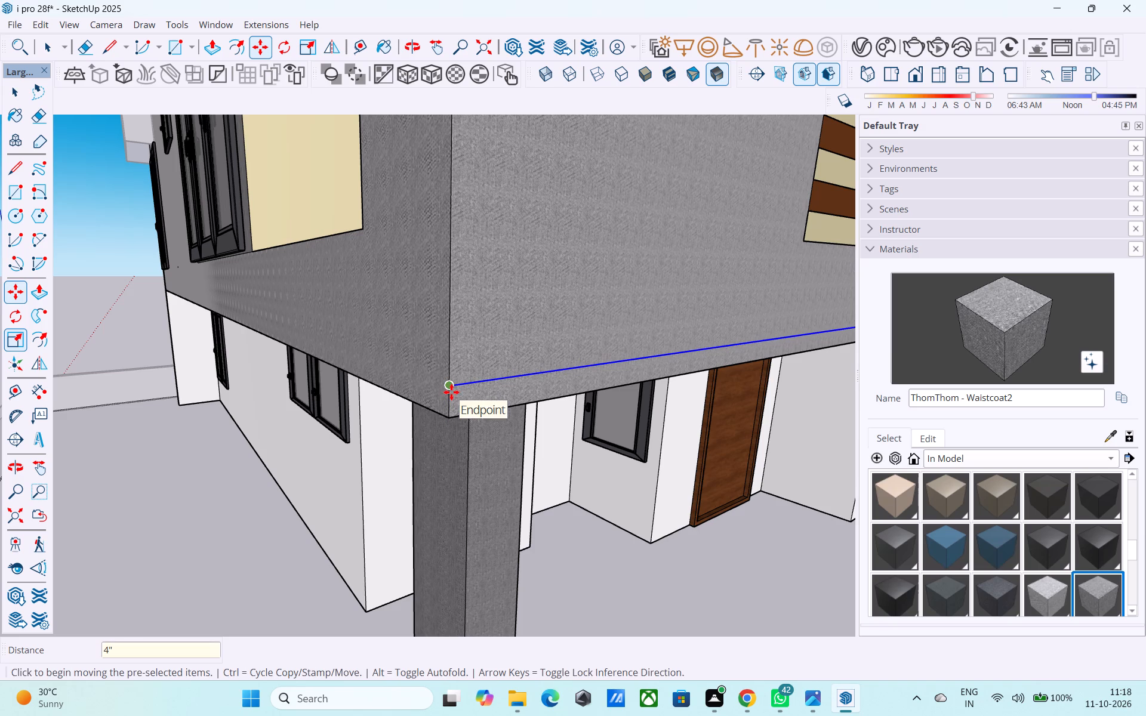
# Move the copied bottom edge up 1' 8" to line up with the lower edge of the balcony opening.
pyautogui.scroll(-2, 456, 378)
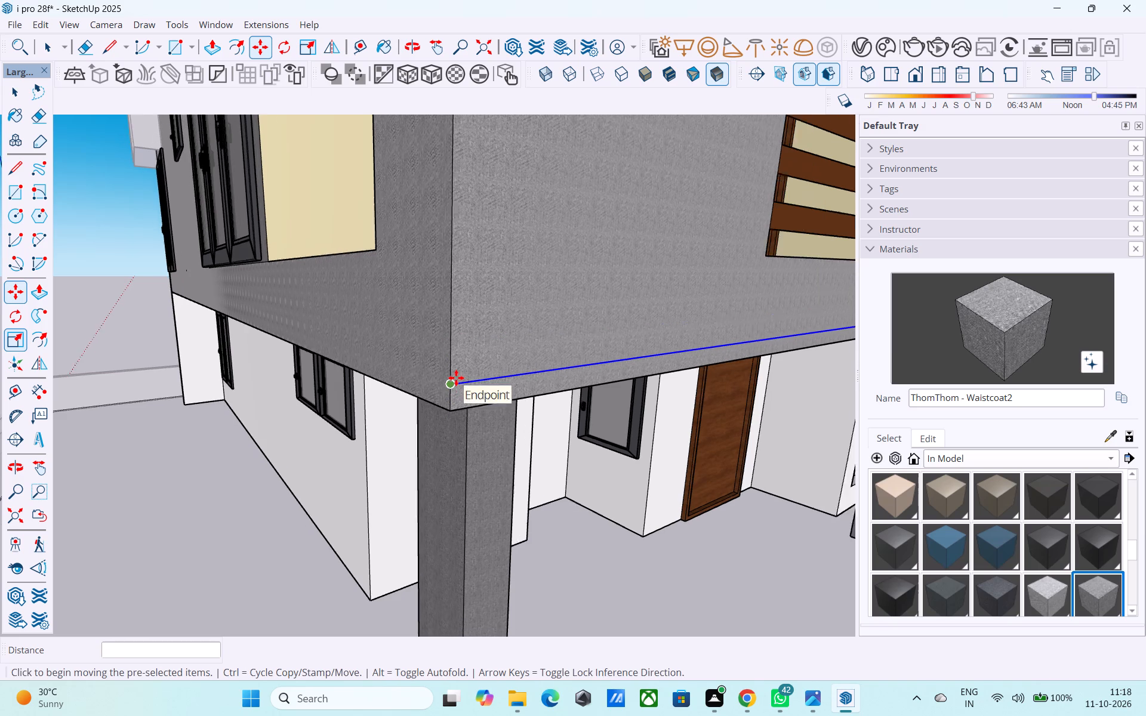
pyautogui.scroll(-2, 456, 378)
pyautogui.moveTo(419, 411); pyautogui.dragTo(581, 448, button='middle')
pyautogui.scroll(-7, 560, 461)
pyautogui.keyDown('shift'); pyautogui.moveTo(597, 442); pyautogui.dragTo(351, 422, button='middle'); pyautogui.keyUp('shift')
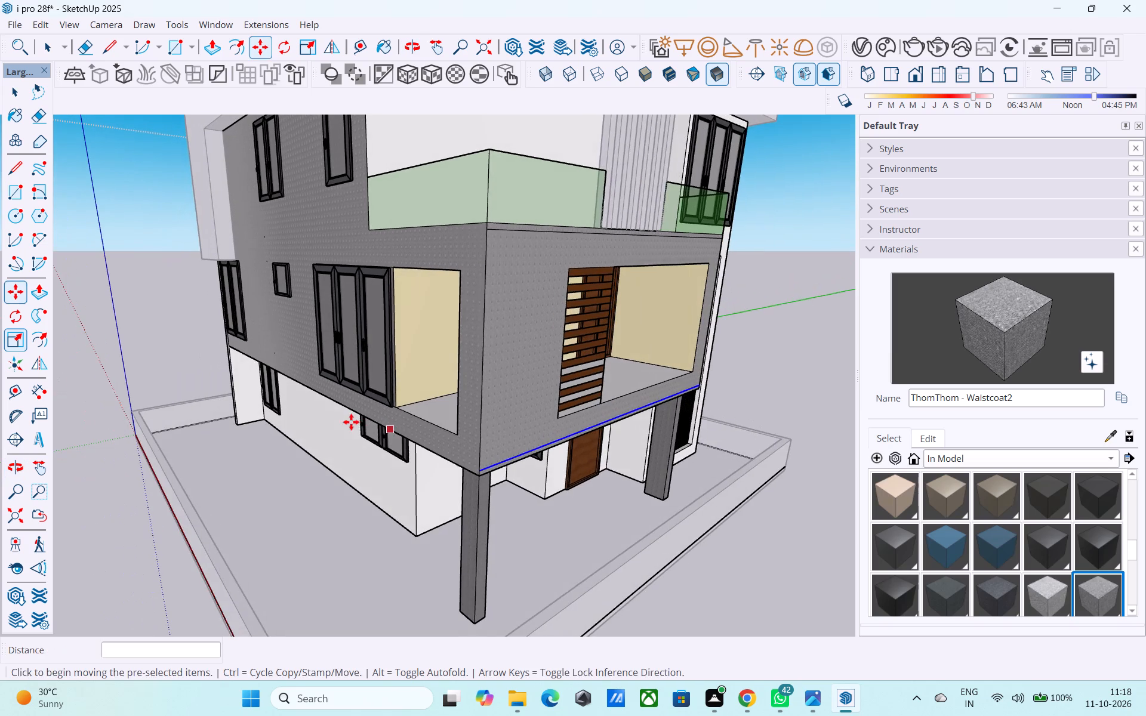
pyautogui.keyDown('shift'); pyautogui.moveTo(512, 423); pyautogui.dragTo(485, 422, button='middle'); pyautogui.keyUp('shift')
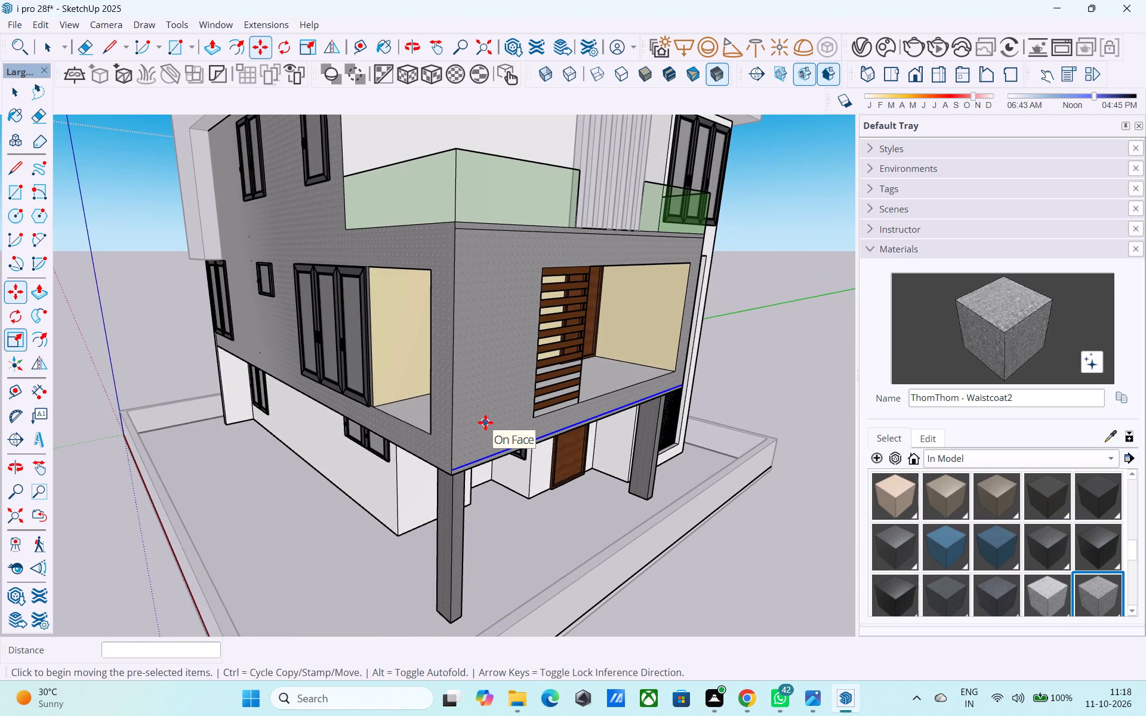
pyautogui.scroll(4, 485, 422)
pyautogui.press('space')
pyautogui.press('m')
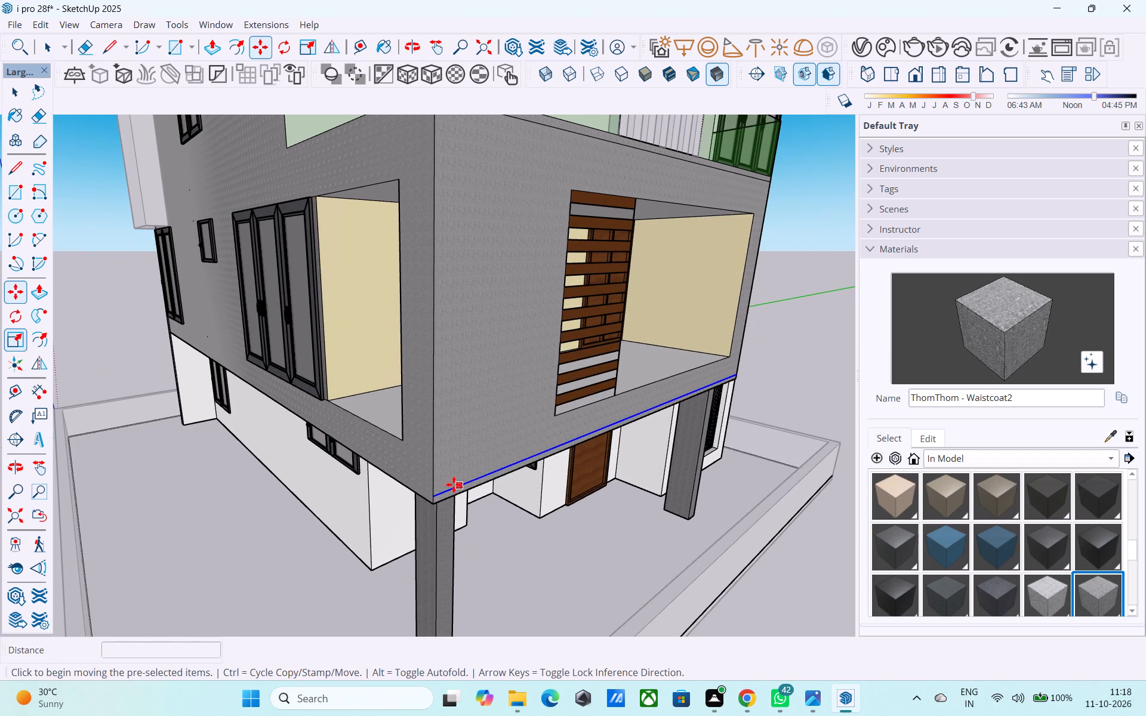
pyautogui.moveTo(570, 446); pyautogui.dragTo(414, 433, button='middle')
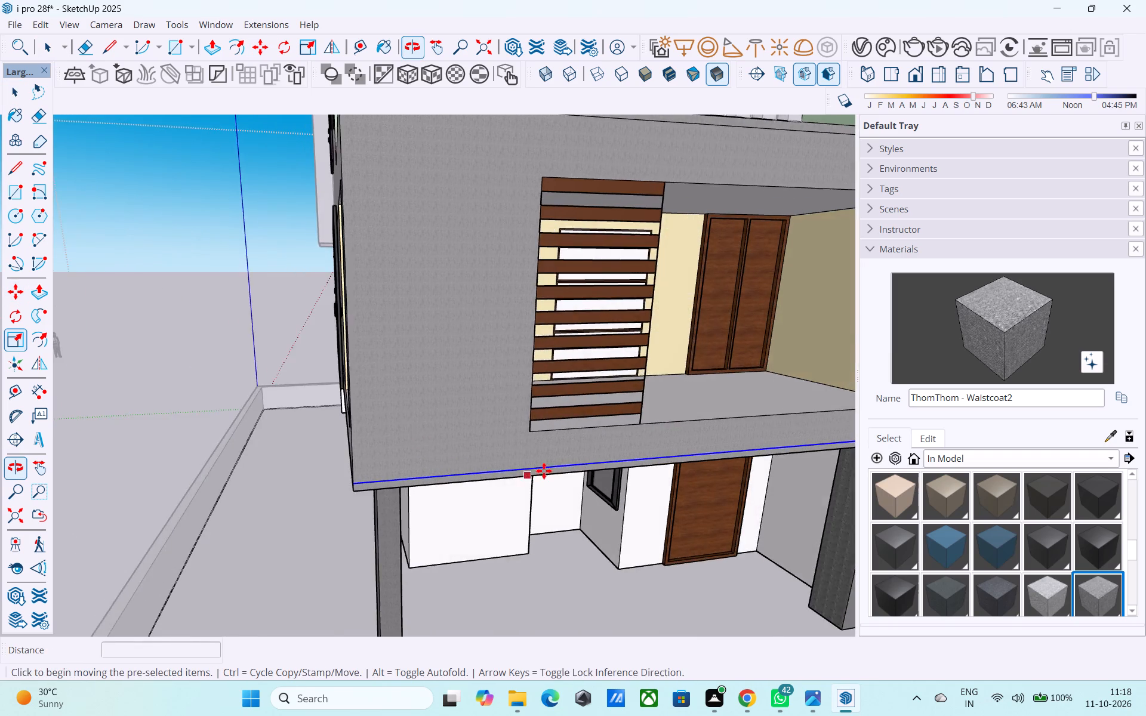
pyautogui.scroll(3, 544, 471)
pyautogui.click(549, 465)
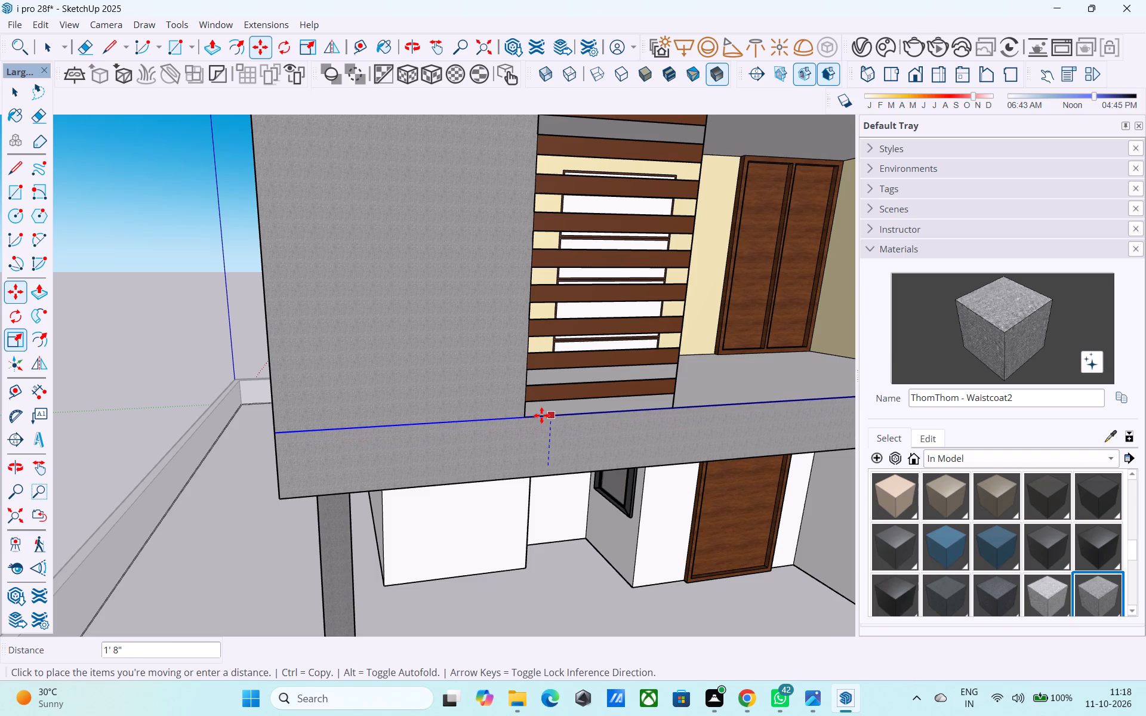
pyautogui.click(540, 415)
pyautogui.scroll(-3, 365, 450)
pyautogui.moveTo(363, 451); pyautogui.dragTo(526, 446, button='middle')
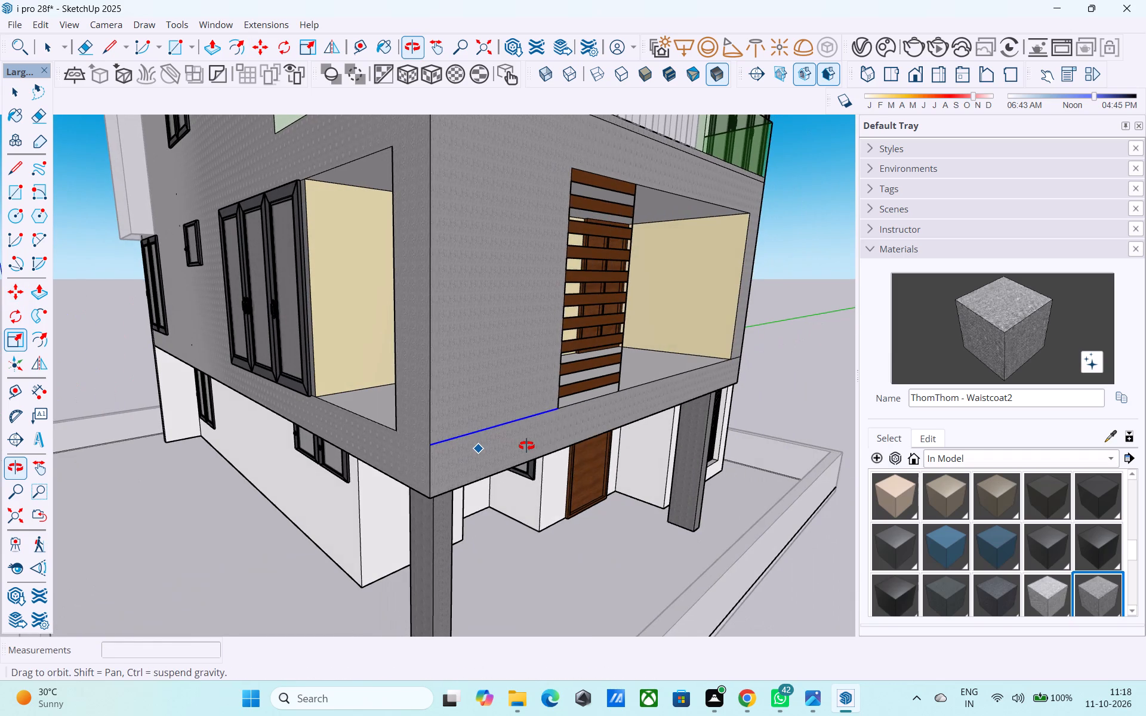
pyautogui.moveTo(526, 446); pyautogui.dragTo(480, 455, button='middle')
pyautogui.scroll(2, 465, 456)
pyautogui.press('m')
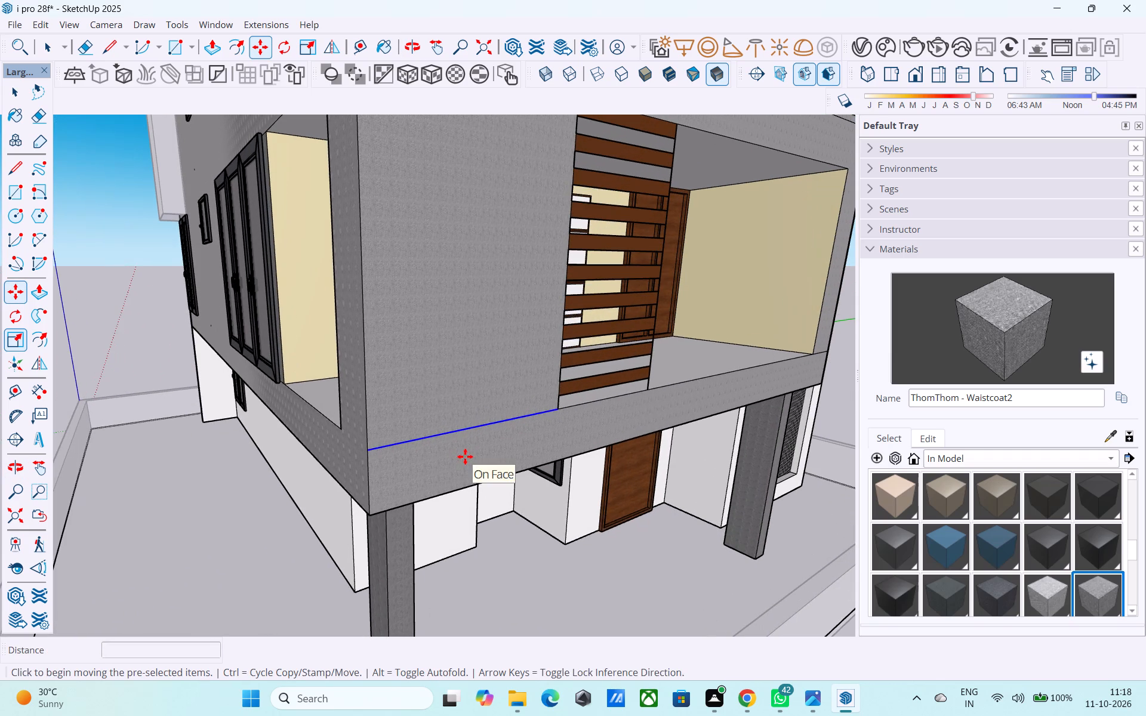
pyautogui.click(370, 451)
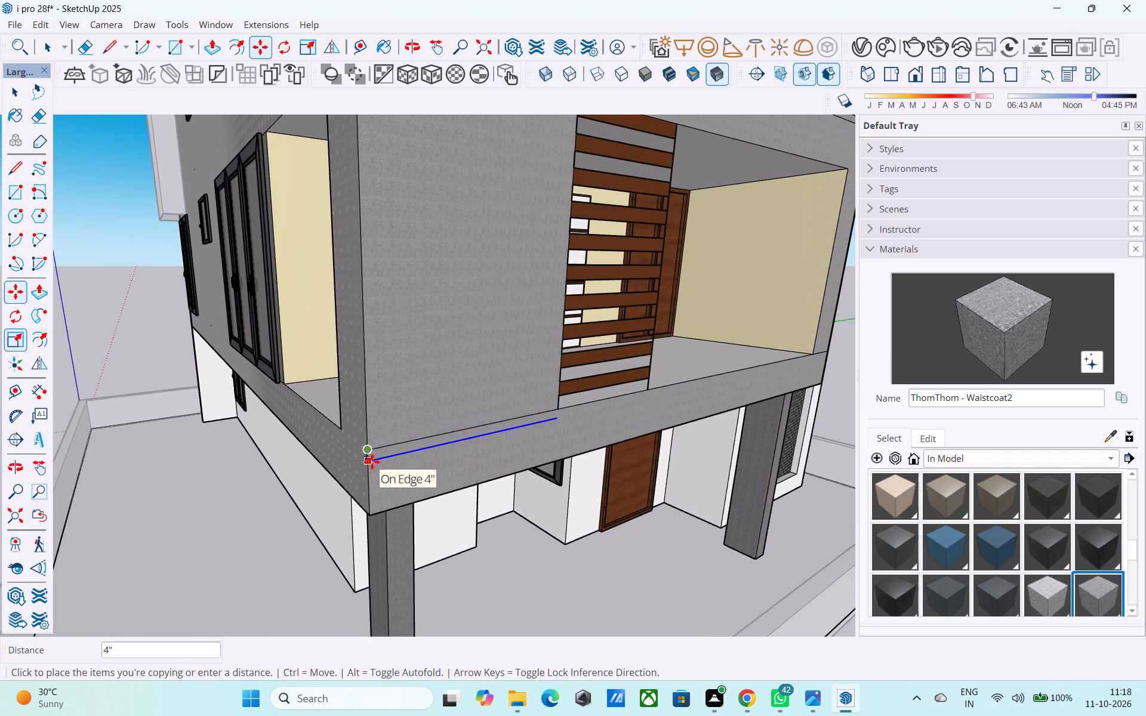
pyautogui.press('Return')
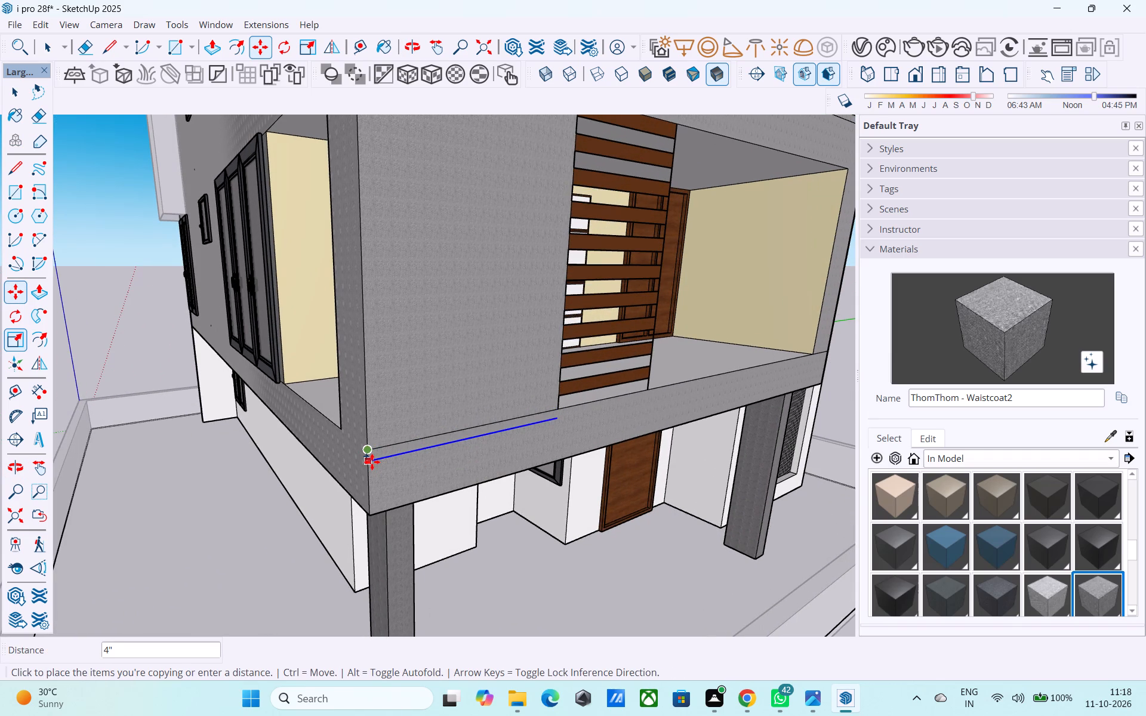
# Draw a 4" line down the corner from the sill-level edge and a 30' line across the front face from there.
pyautogui.press('l')
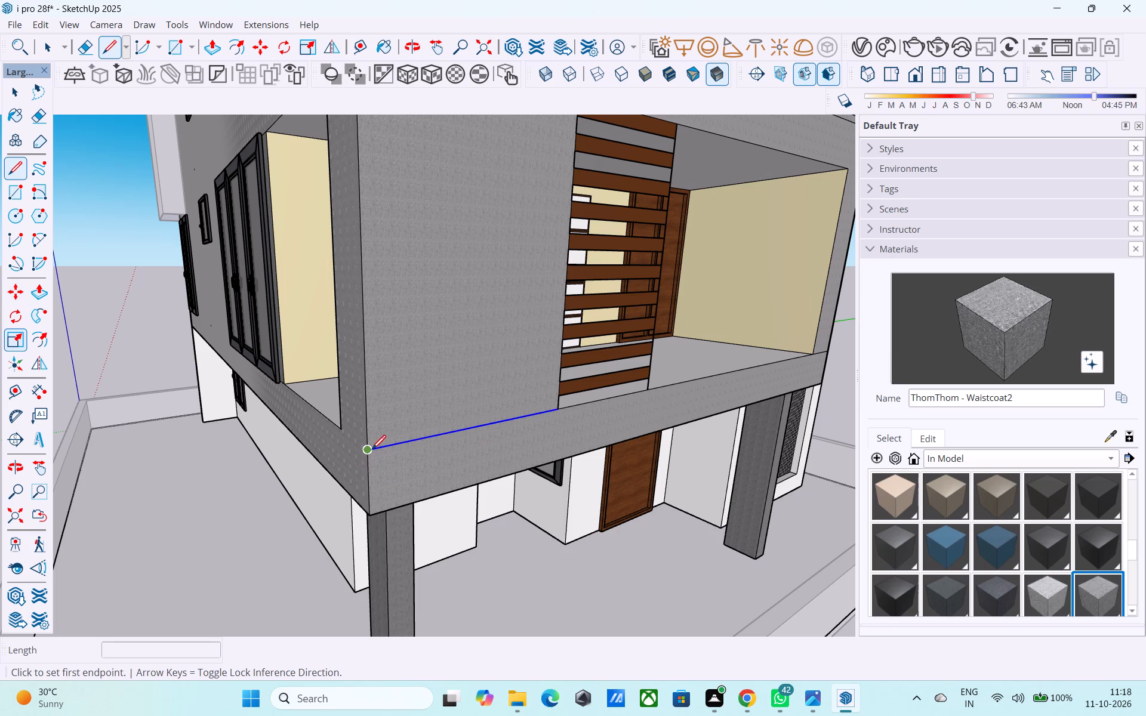
pyautogui.click(372, 450)
pyautogui.click(366, 460)
pyautogui.click(370, 464)
pyautogui.keyDown('shift'); pyautogui.moveTo(563, 429); pyautogui.dragTo(433, 428, button='middle'); pyautogui.keyUp('shift')
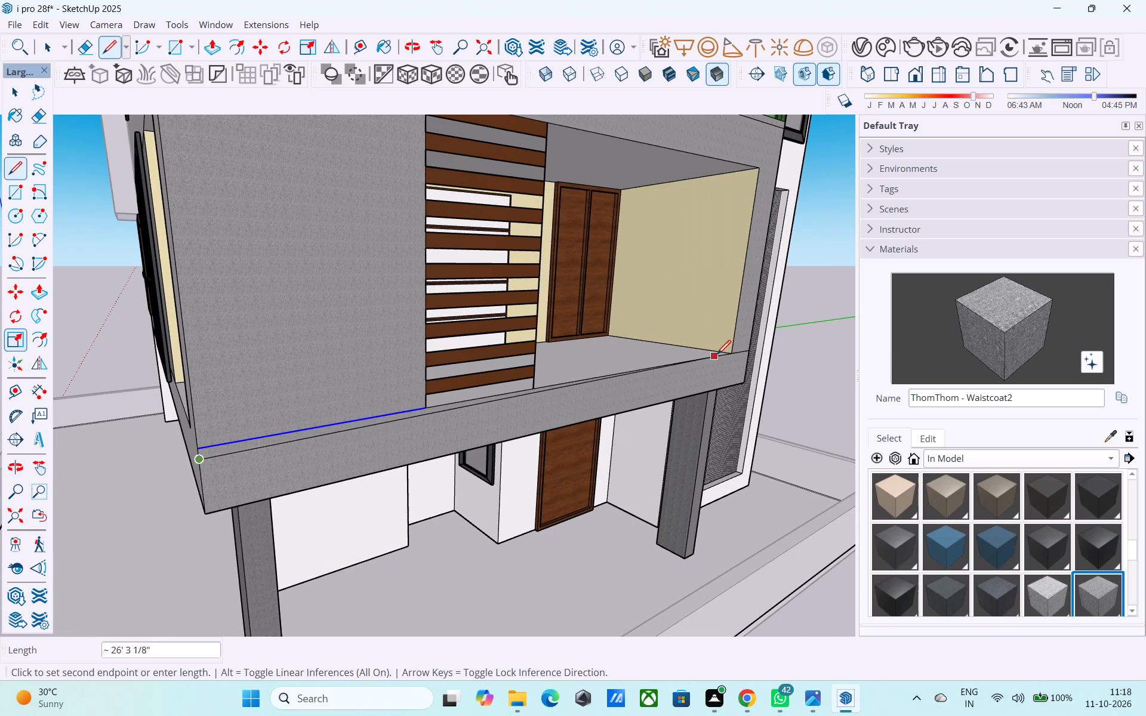
pyautogui.scroll(7, 747, 359)
pyautogui.click(747, 359)
# Draw a line about 8' 9" along the side face from the corner to below the opening, and join it 4" up to the opening's corner.
pyautogui.scroll(-13, 747, 357)
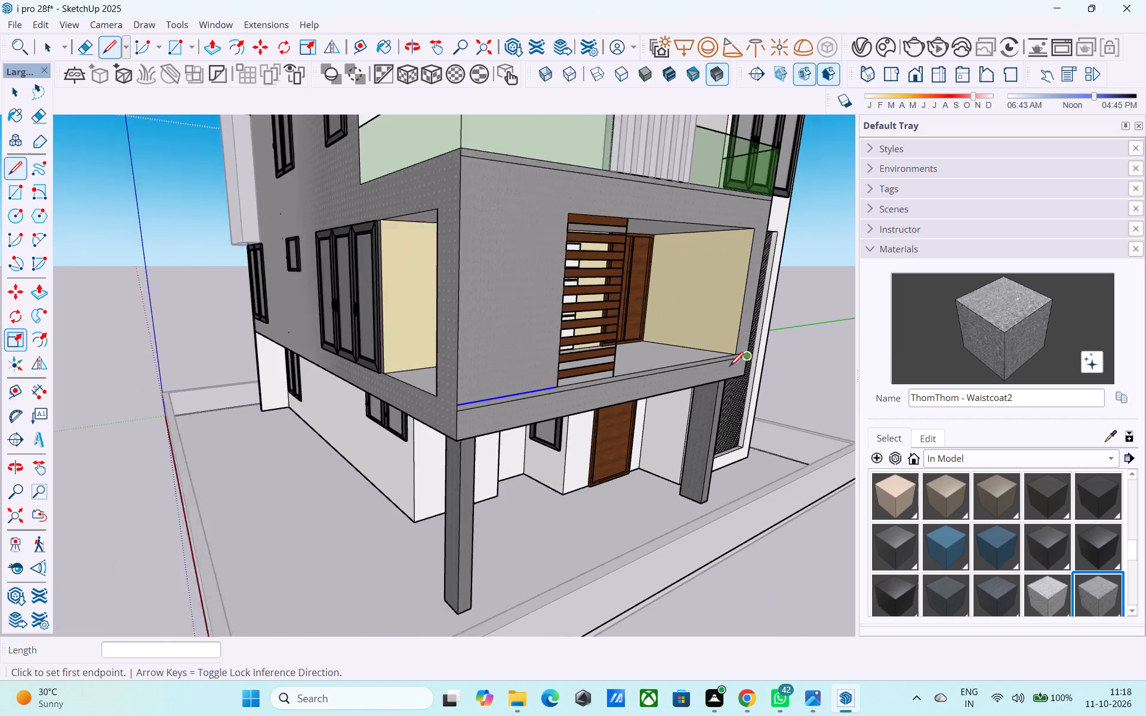
pyautogui.moveTo(498, 429); pyautogui.dragTo(667, 418, button='middle')
pyautogui.scroll(3, 551, 424)
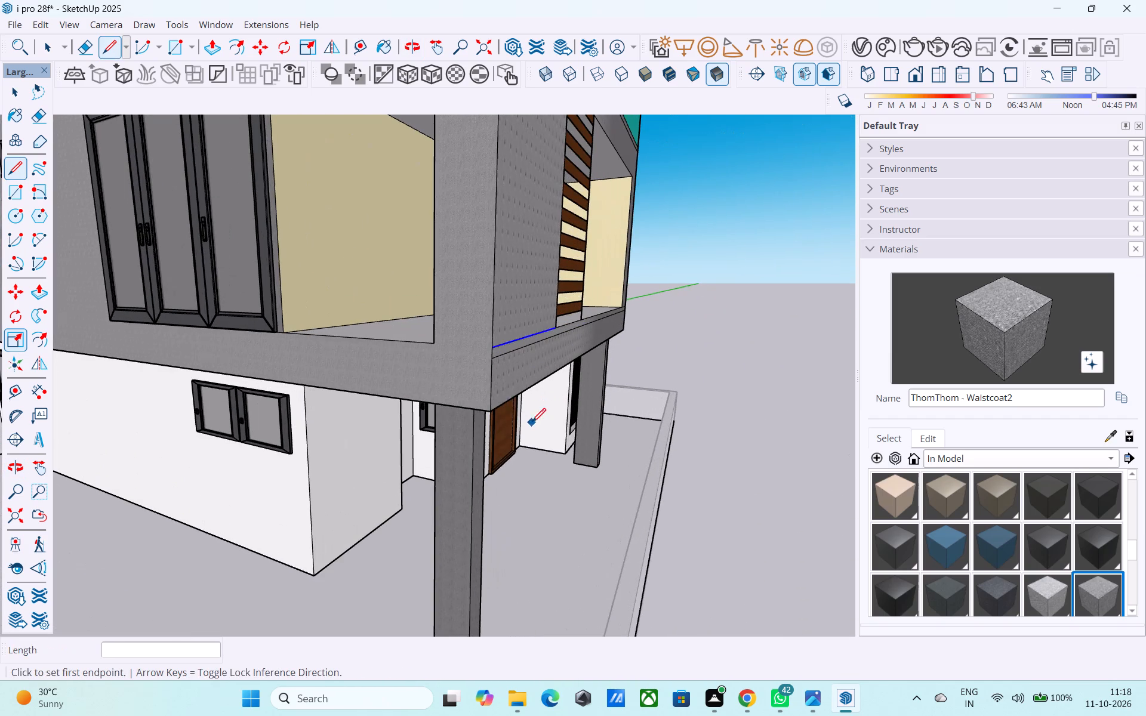
pyautogui.click(491, 364)
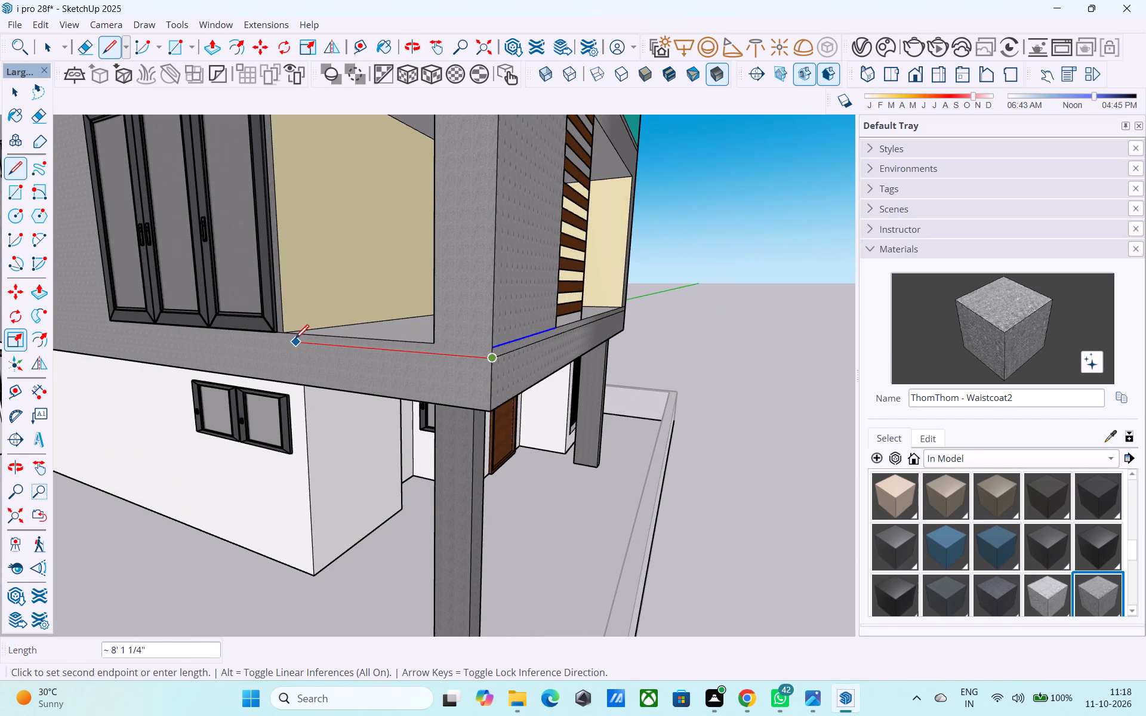
pyautogui.moveTo(283, 337); pyautogui.dragTo(465, 343, button='middle')
pyautogui.scroll(7, 430, 353)
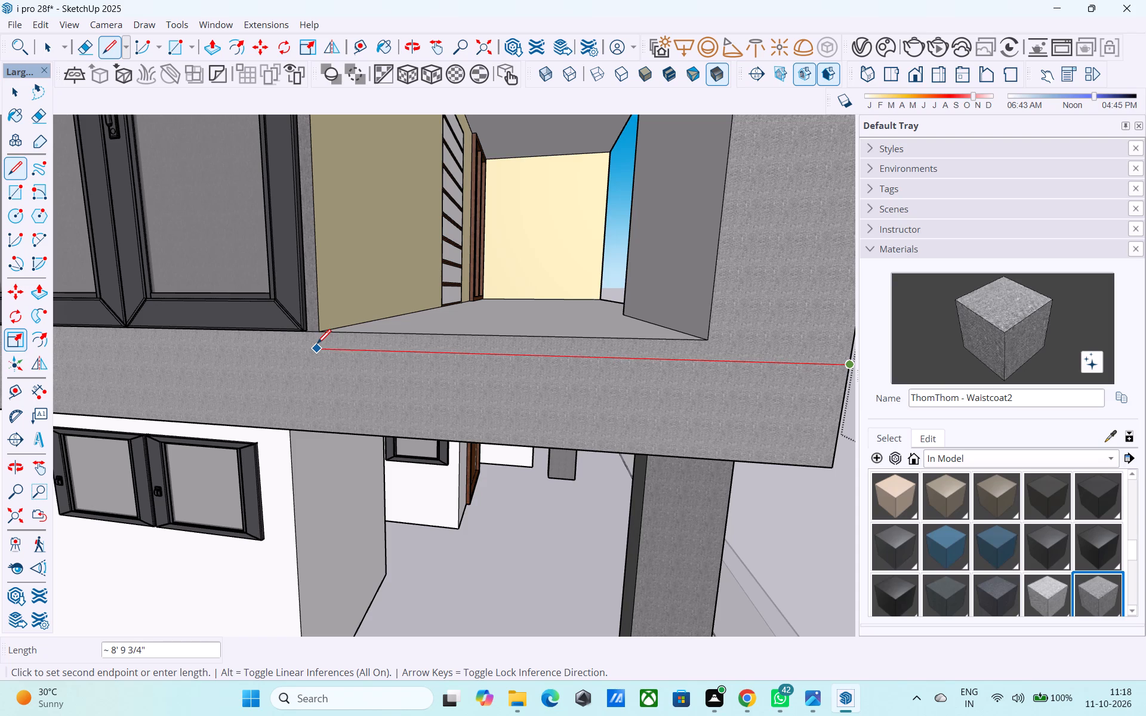
pyautogui.click(317, 345)
pyautogui.click(319, 336)
pyautogui.press('space')
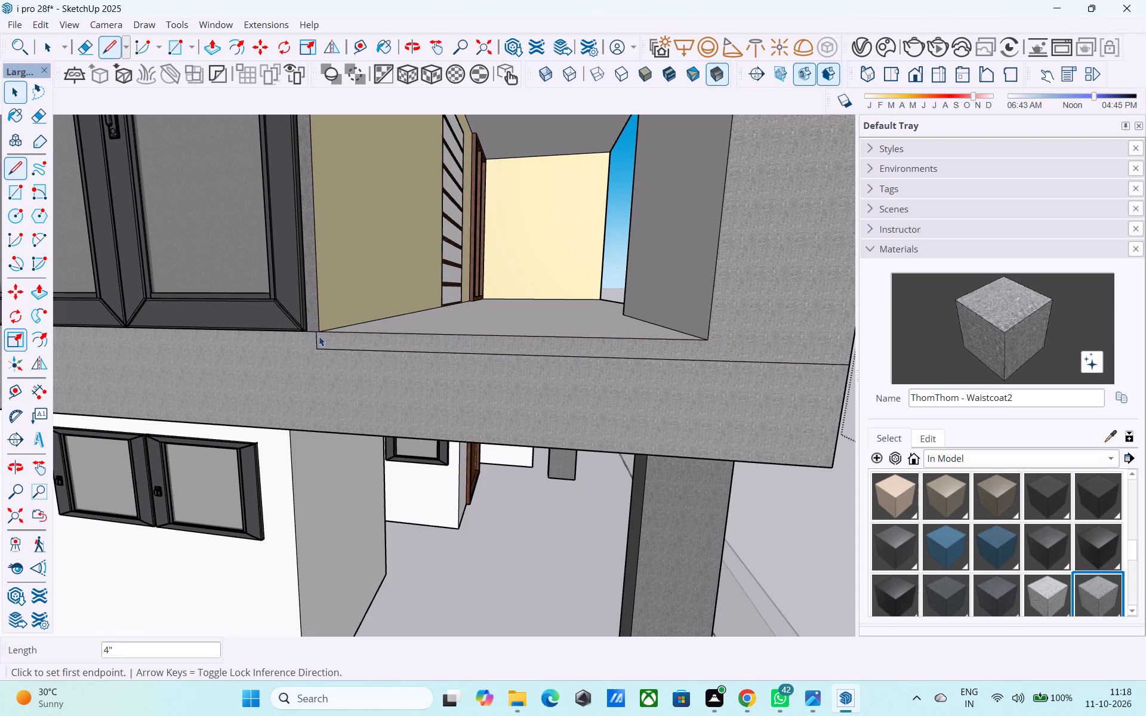
# Draw a 2' line on the side face from the opening's lower front corner to the box's corner edge.
pyautogui.scroll(-4, 346, 353)
pyautogui.moveTo(380, 374); pyautogui.dragTo(251, 387, button='middle')
pyautogui.press('l')
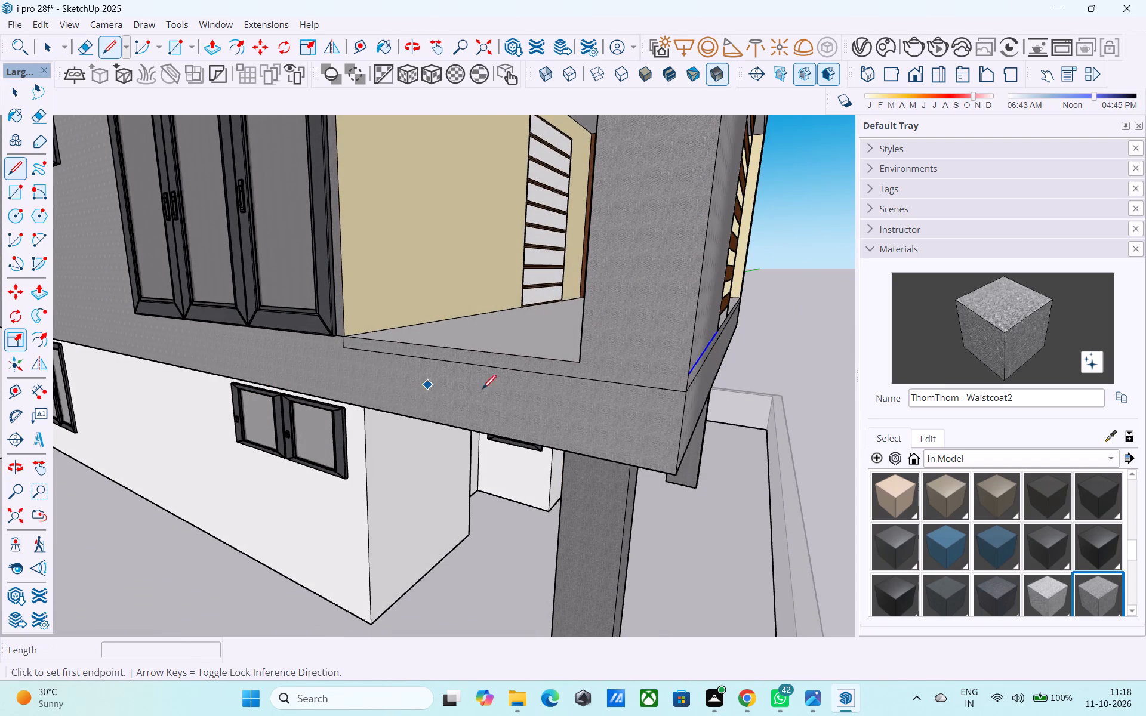
pyautogui.click(579, 365)
pyautogui.click(691, 374)
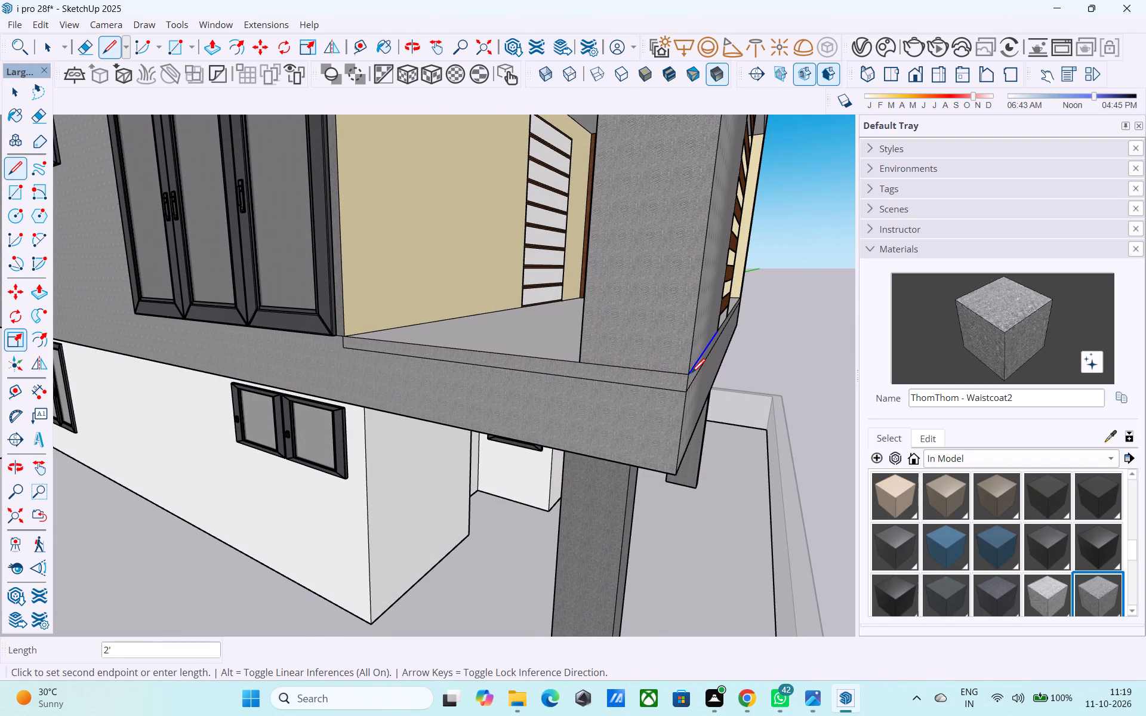
pyautogui.press('space')
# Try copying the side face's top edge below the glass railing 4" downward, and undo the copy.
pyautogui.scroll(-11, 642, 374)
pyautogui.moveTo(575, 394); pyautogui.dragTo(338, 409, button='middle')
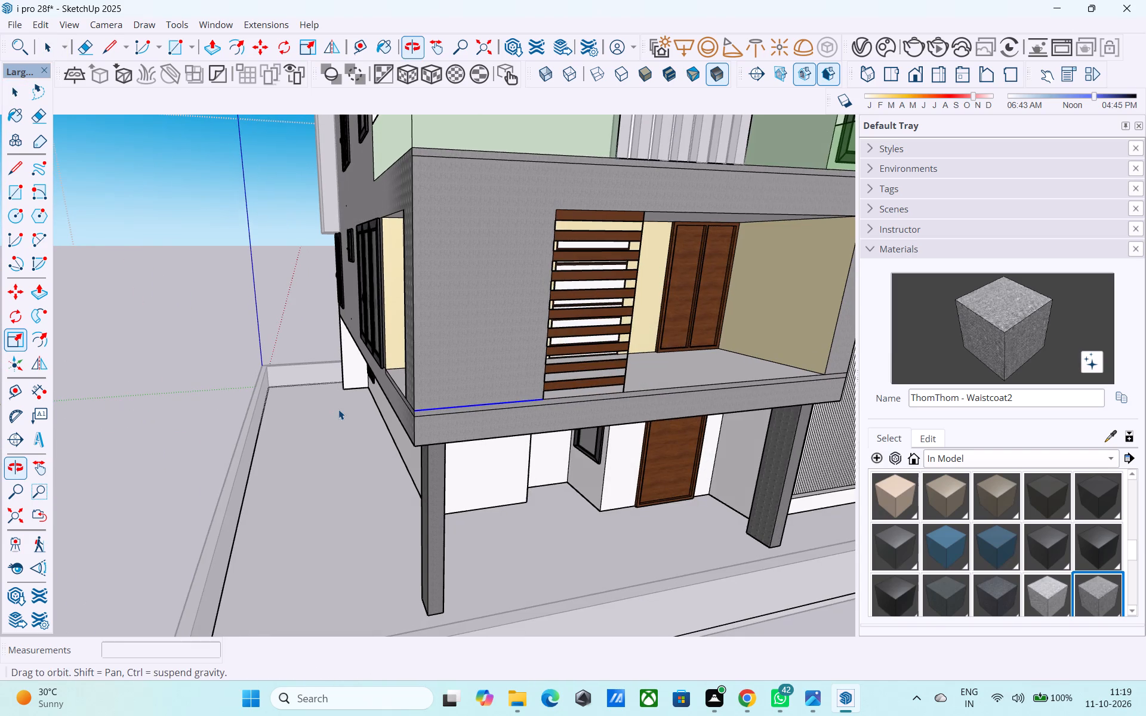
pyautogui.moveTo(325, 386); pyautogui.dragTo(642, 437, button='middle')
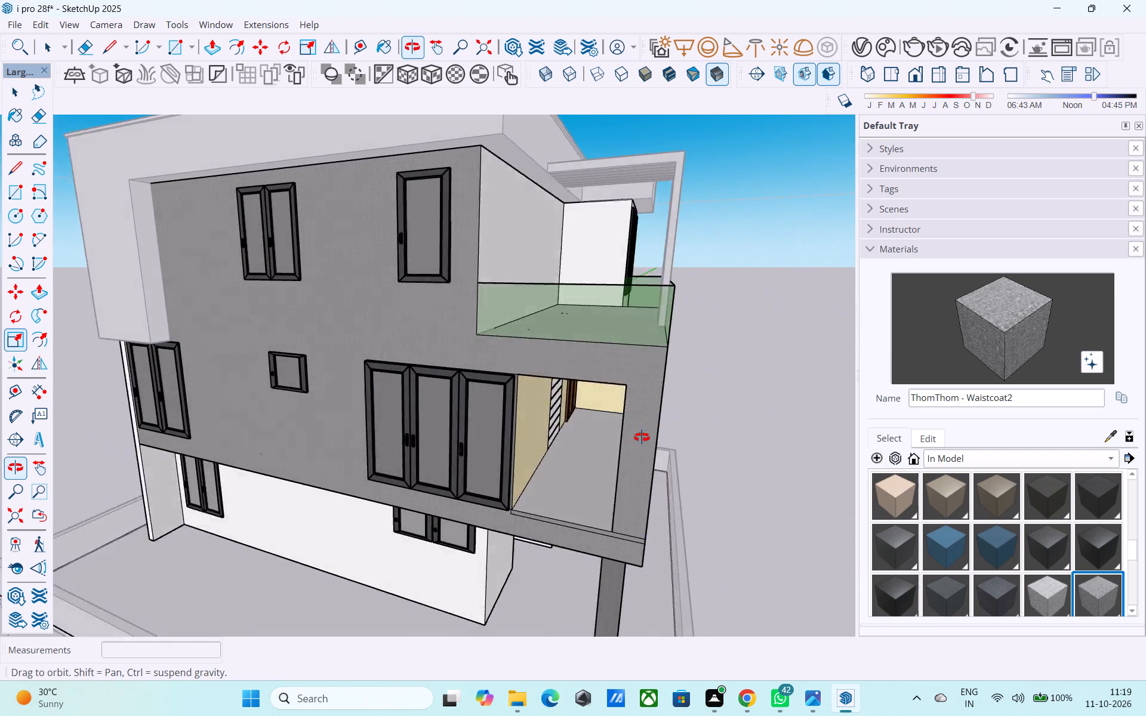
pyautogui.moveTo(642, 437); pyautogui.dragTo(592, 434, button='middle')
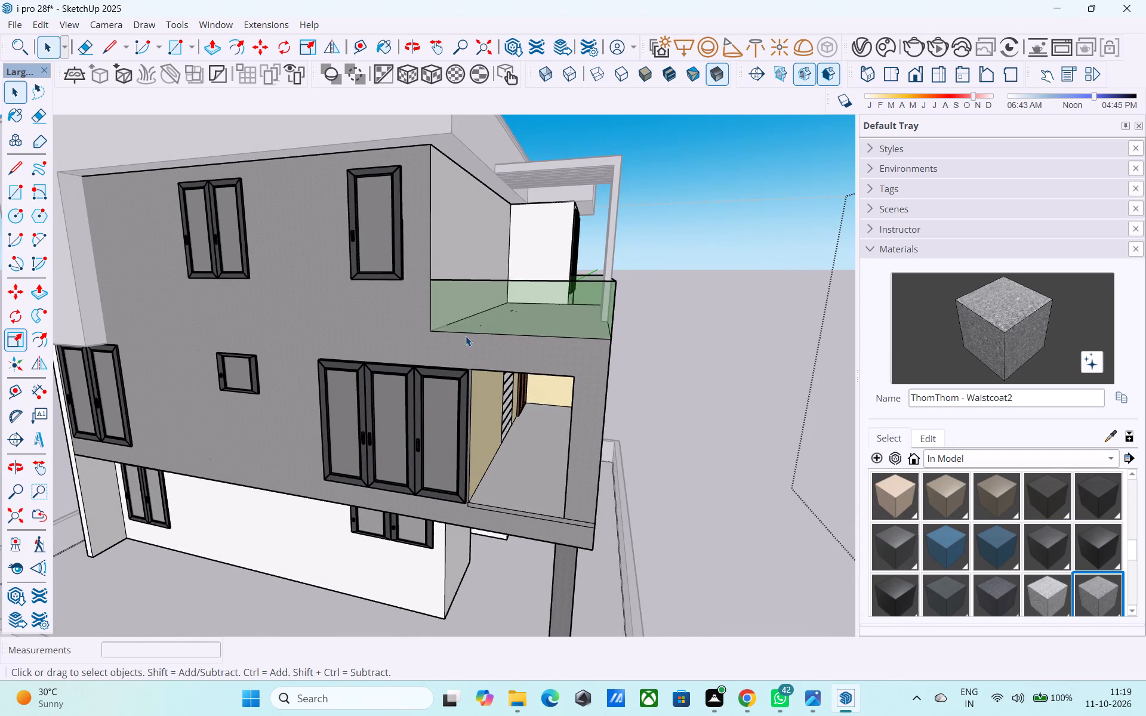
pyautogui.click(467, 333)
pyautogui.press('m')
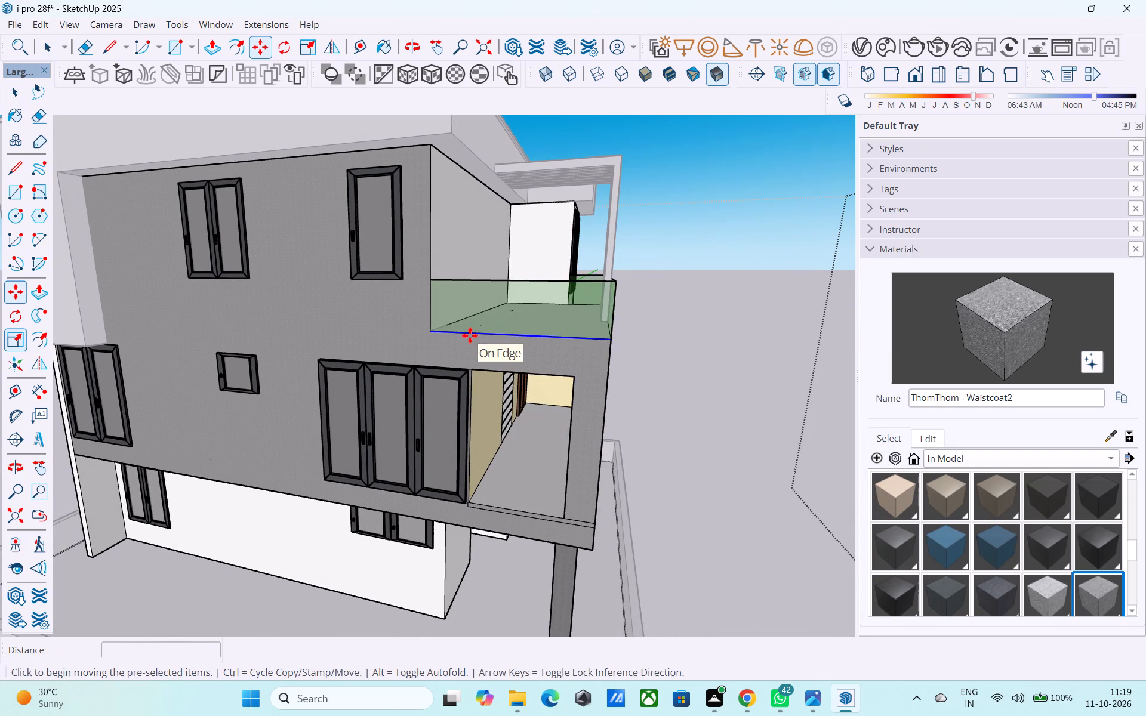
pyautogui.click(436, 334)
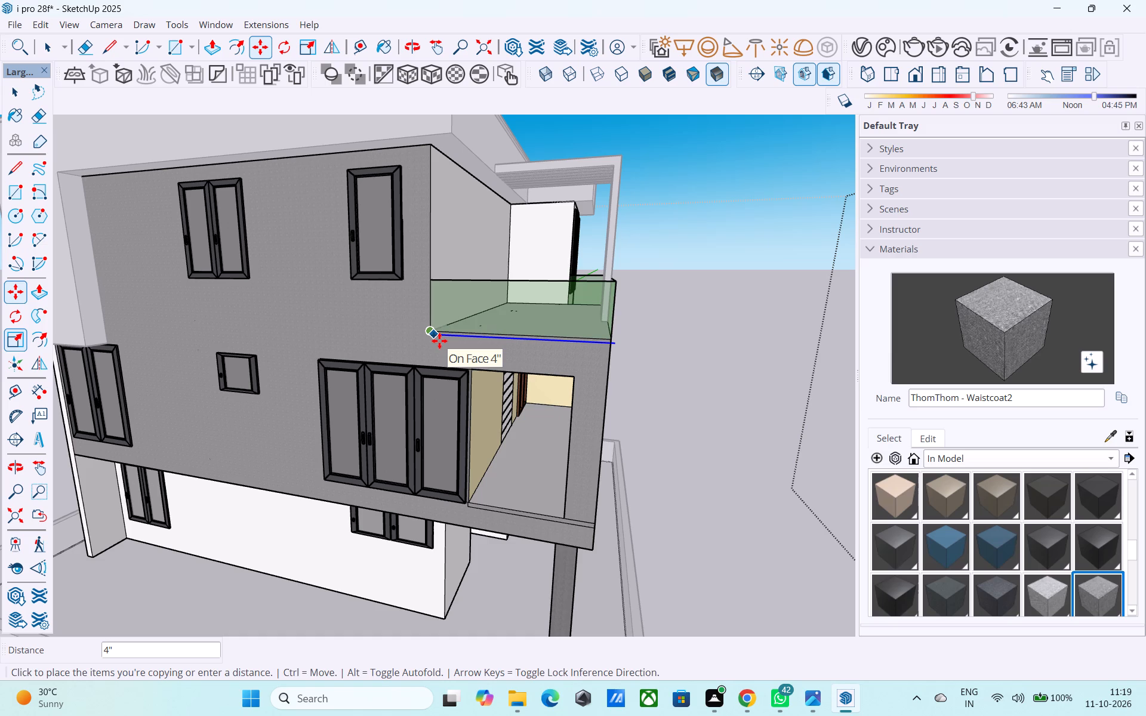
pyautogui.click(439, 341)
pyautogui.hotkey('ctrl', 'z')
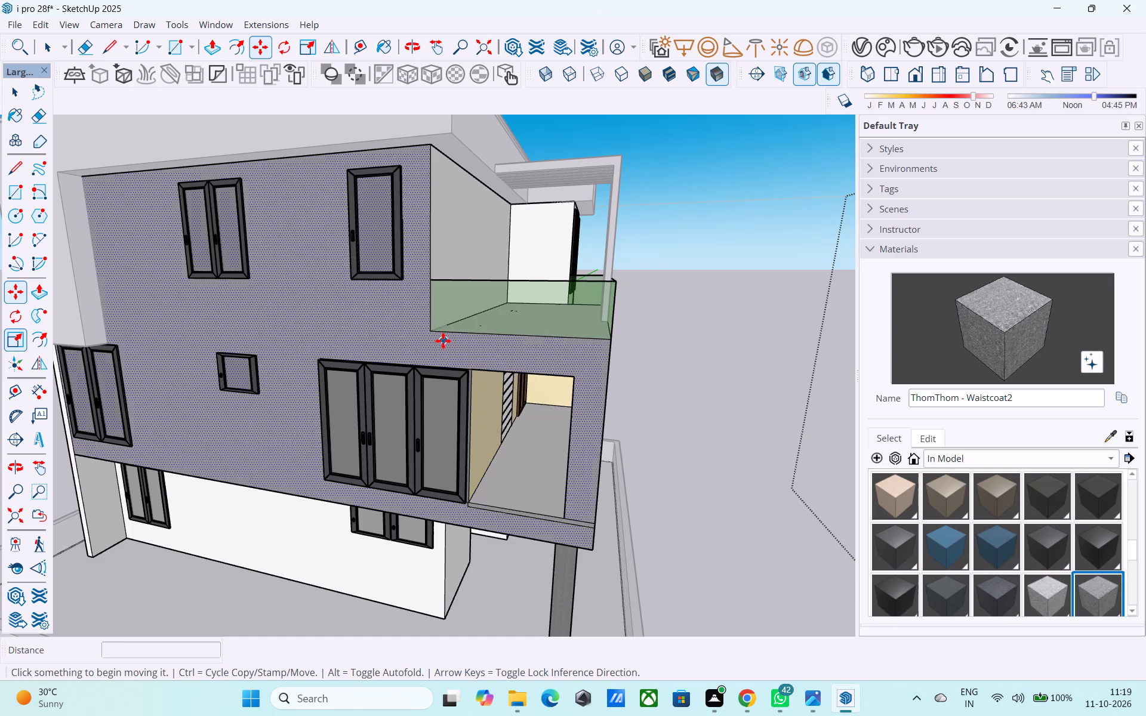
# Copy the side face's top edge beneath the glass railing 4" downward on the grey wall.
pyautogui.press('l')
pyautogui.scroll(5, 438, 338)
pyautogui.press('space')
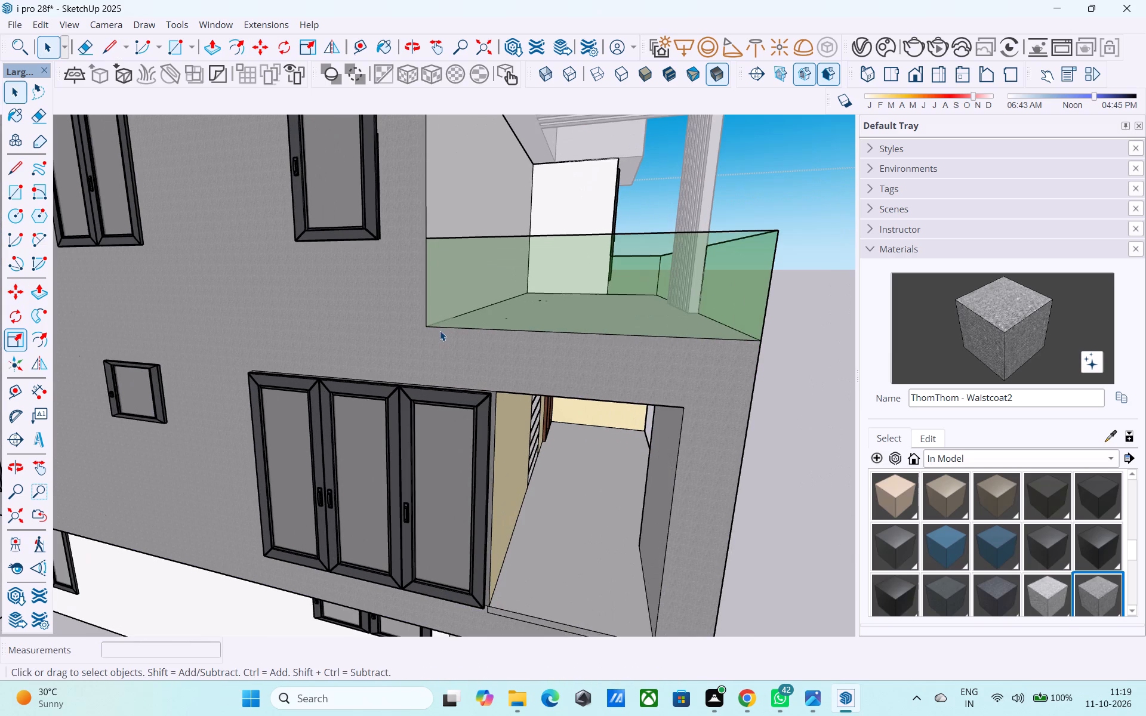
pyautogui.click(440, 329)
pyautogui.press('m')
pyautogui.moveTo(438, 326); pyautogui.dragTo(556, 351, button='middle')
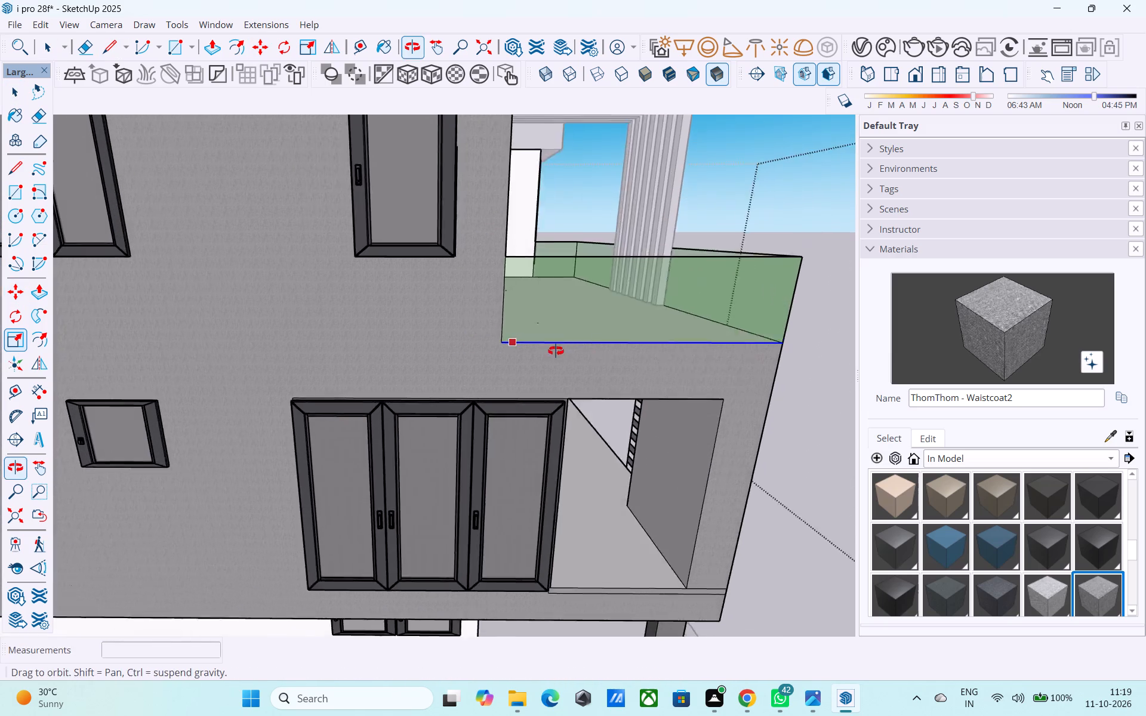
pyautogui.moveTo(556, 351); pyautogui.dragTo(596, 350, button='middle')
pyautogui.scroll(6, 540, 354)
pyautogui.click(522, 331)
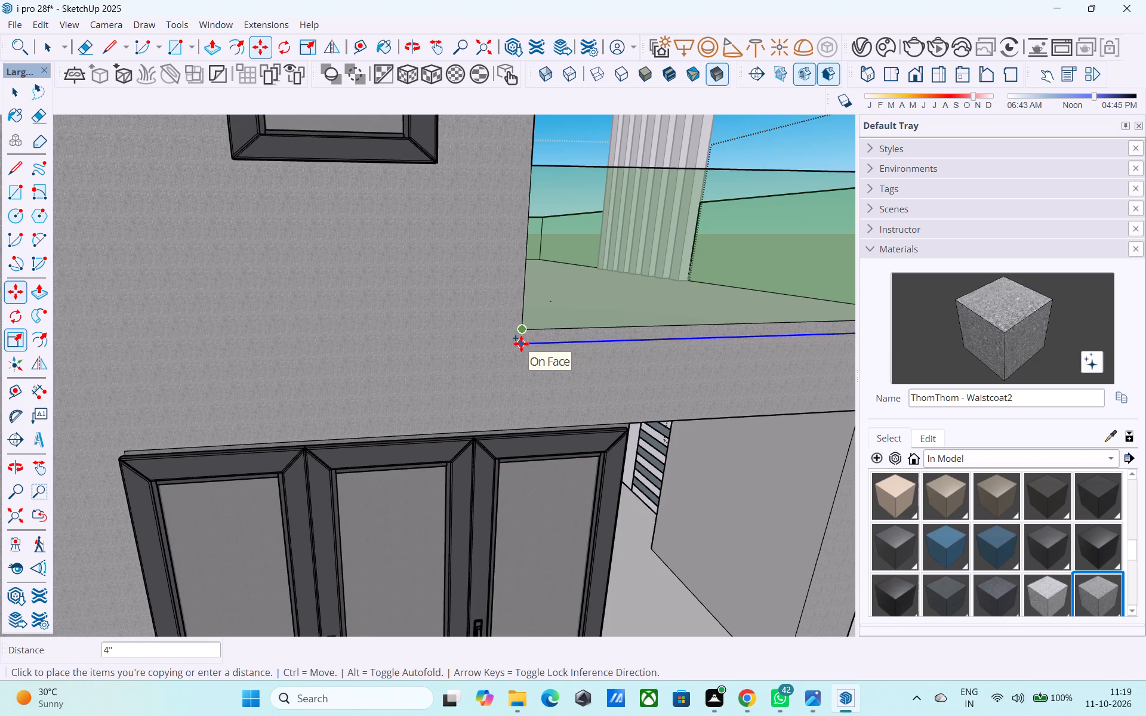
pyautogui.click(521, 344)
# Close the rear end of the side face's top band with a short vertical line down to the copied edge.
pyautogui.scroll(-7, 372, 356)
pyautogui.moveTo(433, 377); pyautogui.dragTo(231, 356, button='middle')
pyautogui.press('l')
pyautogui.click(285, 324)
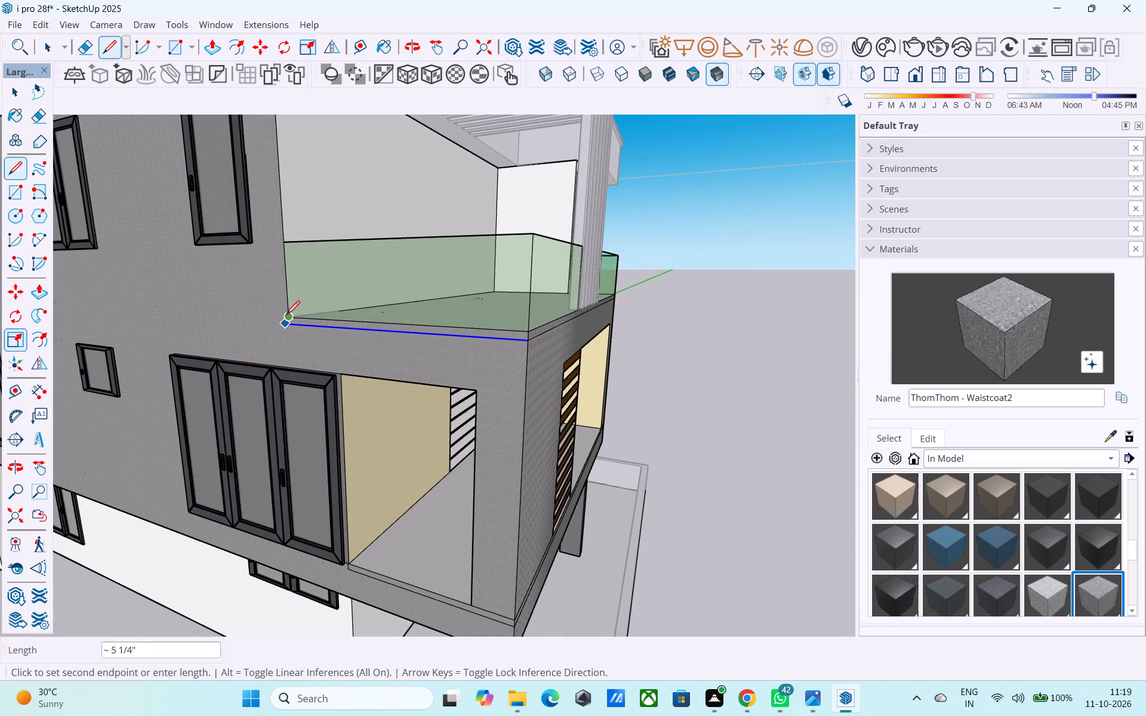
pyautogui.scroll(7, 287, 317)
pyautogui.press('l')
pyautogui.click(288, 319)
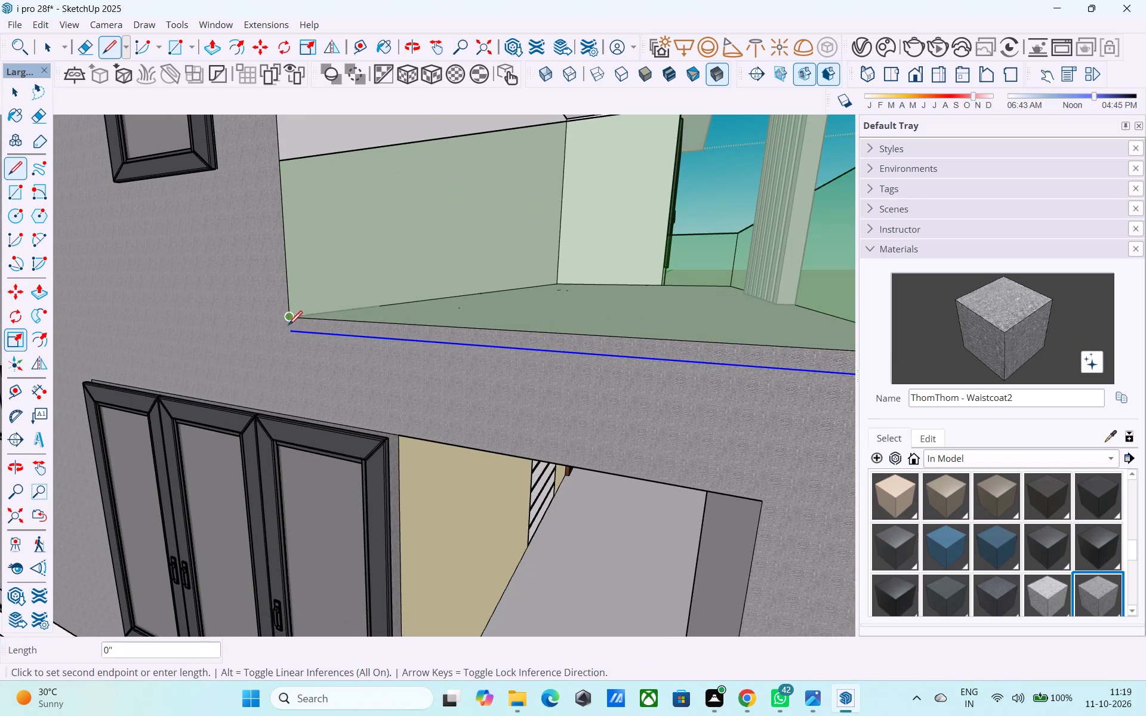
pyautogui.click(288, 331)
# Examine the grey balcony box and the whole front facade from several angles.
pyautogui.scroll(-11, 228, 337)
pyautogui.moveTo(405, 356); pyautogui.dragTo(221, 365, button='middle')
pyautogui.scroll(-2, 211, 360)
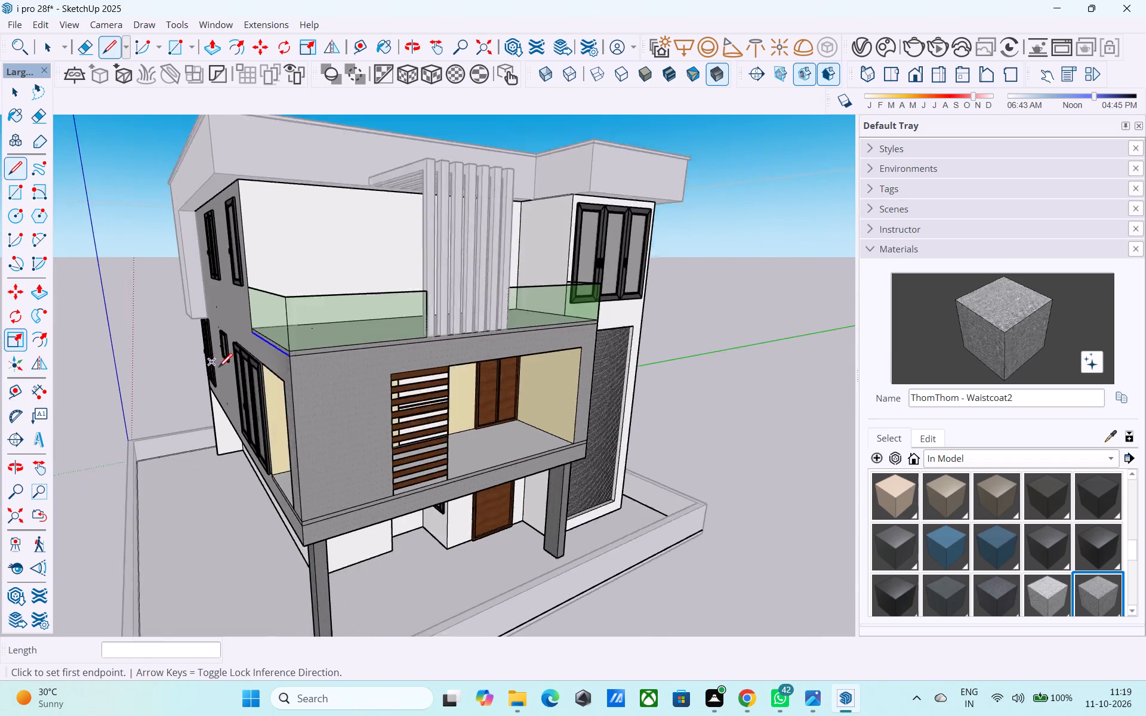
pyautogui.scroll(-1, 218, 369)
pyautogui.moveTo(584, 372); pyautogui.dragTo(405, 345, button='middle')
pyautogui.moveTo(415, 346); pyautogui.dragTo(470, 353, button='middle')
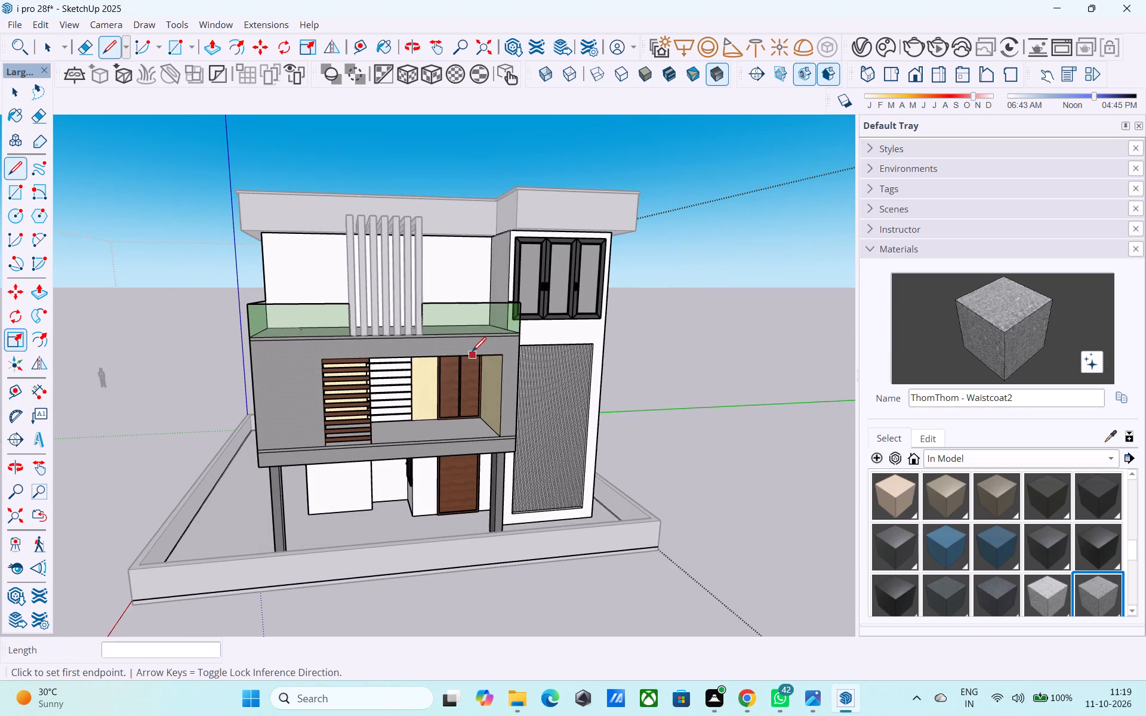
pyautogui.press('space')
pyautogui.scroll(-3, 472, 351)
pyautogui.moveTo(472, 351); pyautogui.dragTo(539, 356, button='middle')
pyautogui.moveTo(311, 384); pyautogui.dragTo(454, 401, button='middle')
# Paint the top border bands on the balcony box's front and side faces with the Default material.
pyautogui.scroll(6, 452, 399)
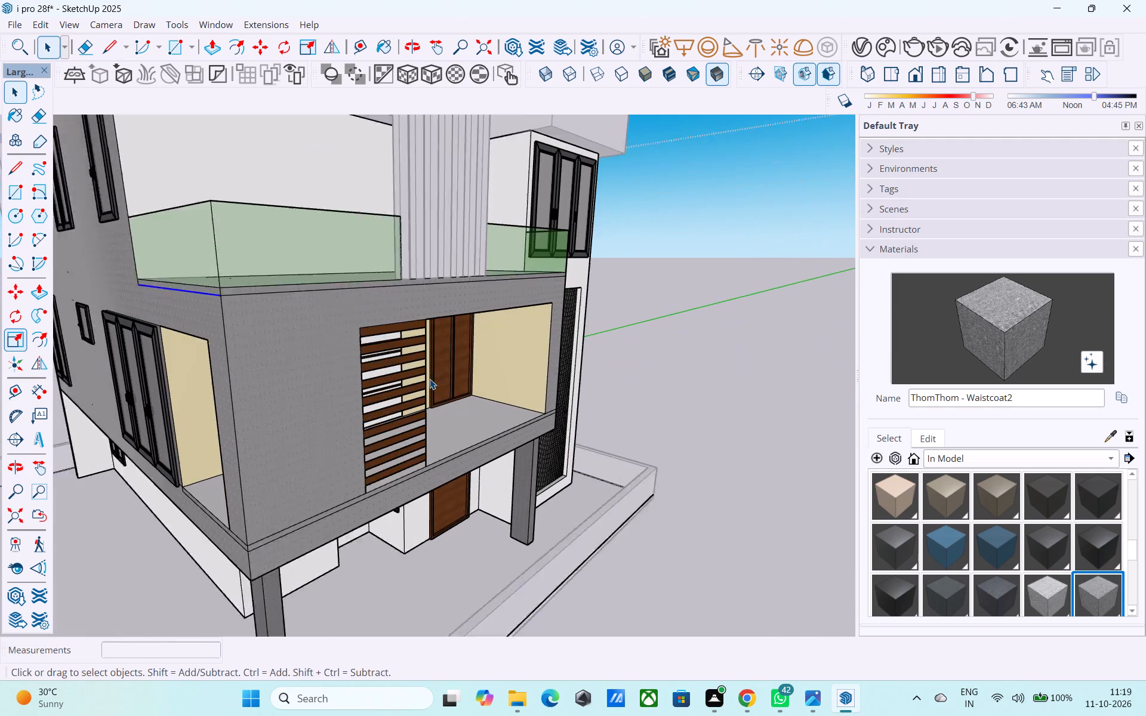
pyautogui.scroll(2, 430, 379)
pyautogui.scroll(8, 917, 513)
pyautogui.click(903, 500)
pyautogui.scroll(6, 306, 319)
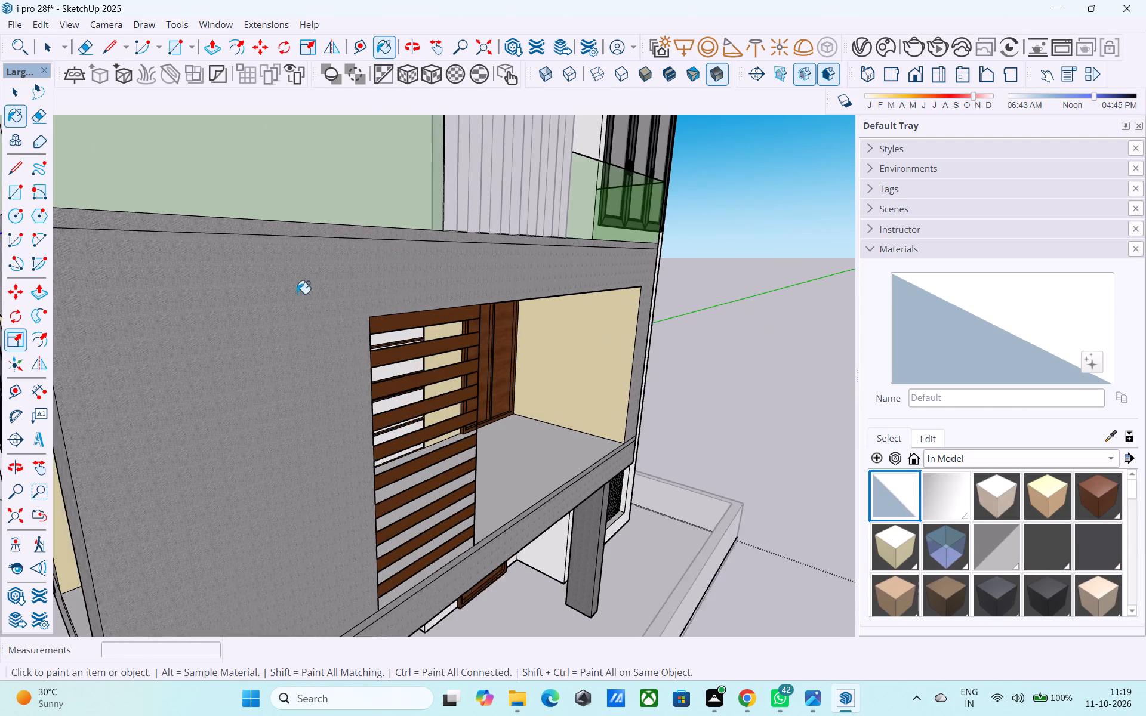
pyautogui.click(270, 219)
pyautogui.scroll(-6, 307, 228)
pyautogui.moveTo(275, 291); pyautogui.dragTo(412, 332, button='middle')
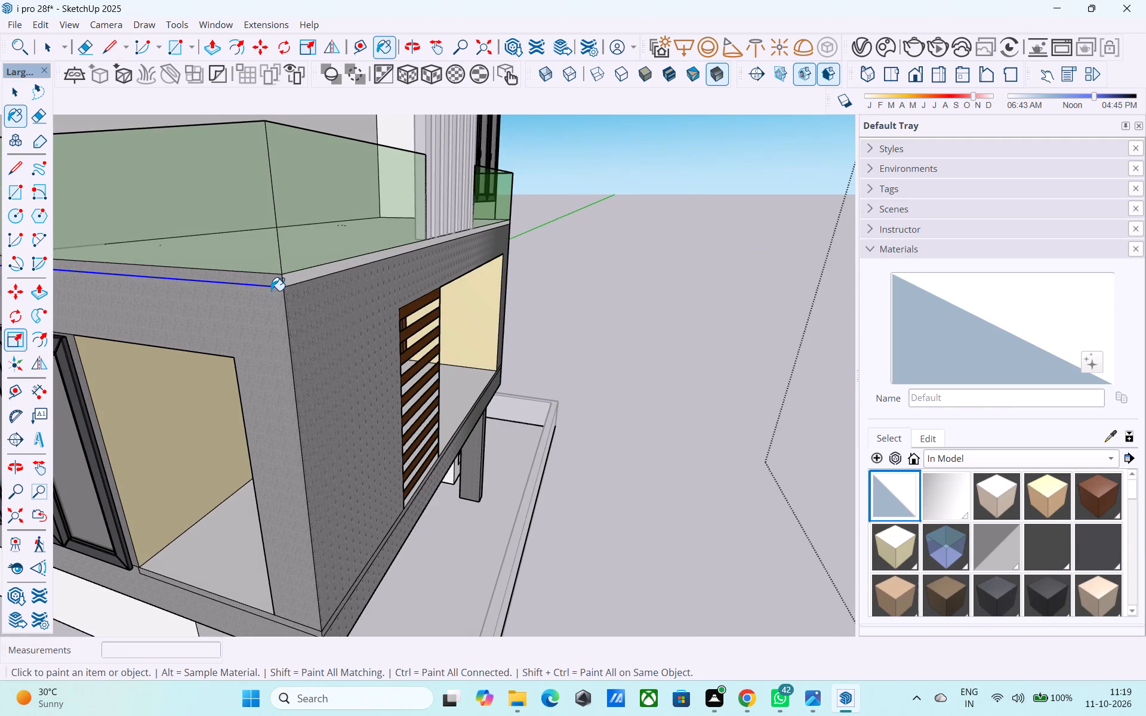
pyautogui.click(276, 282)
# Paint the lower border bands on the balcony box's side and front faces with the Default material.
pyautogui.scroll(-8, 331, 283)
pyautogui.scroll(3, 326, 447)
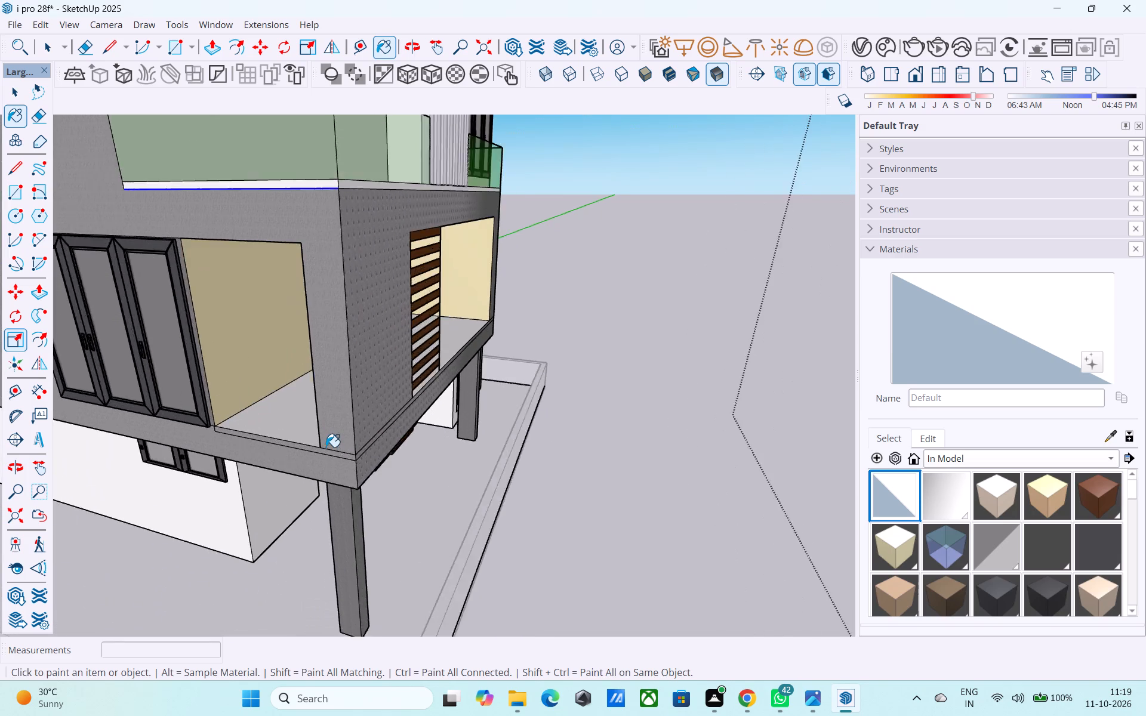
pyautogui.scroll(9, 326, 447)
pyautogui.click(337, 452)
pyautogui.moveTo(449, 431); pyautogui.dragTo(361, 413, button='middle')
pyautogui.scroll(4, 359, 414)
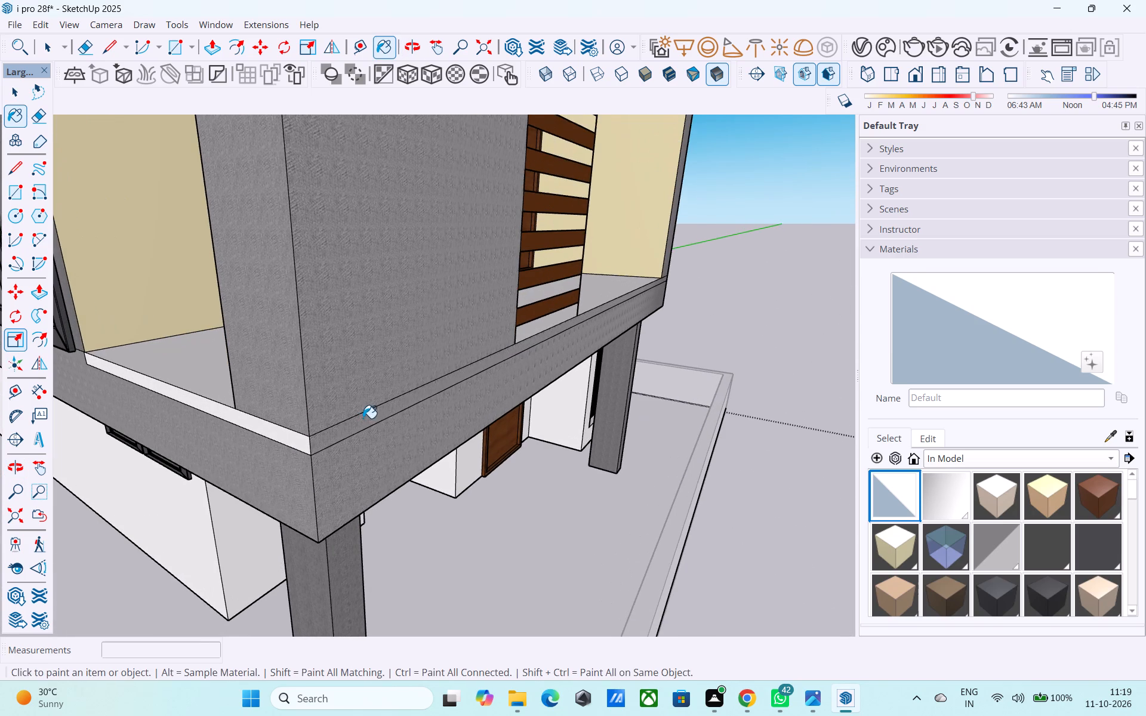
pyautogui.click(365, 420)
# Push/Pull the lower front band outward 3" and give the lower side band the same projection.
pyautogui.press('space')
pyautogui.click(365, 420)
pyautogui.press('p')
pyautogui.click(365, 420)
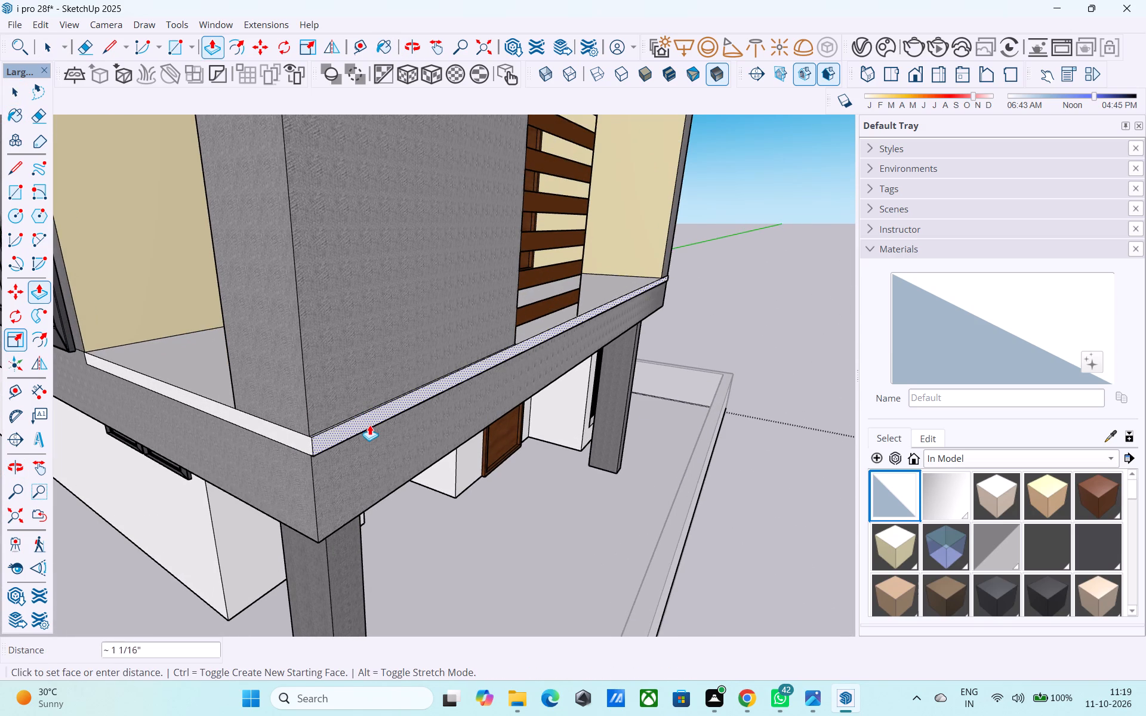
pyautogui.press('2')
pyautogui.hotkey('shift', '"')
pyautogui.press('Return')
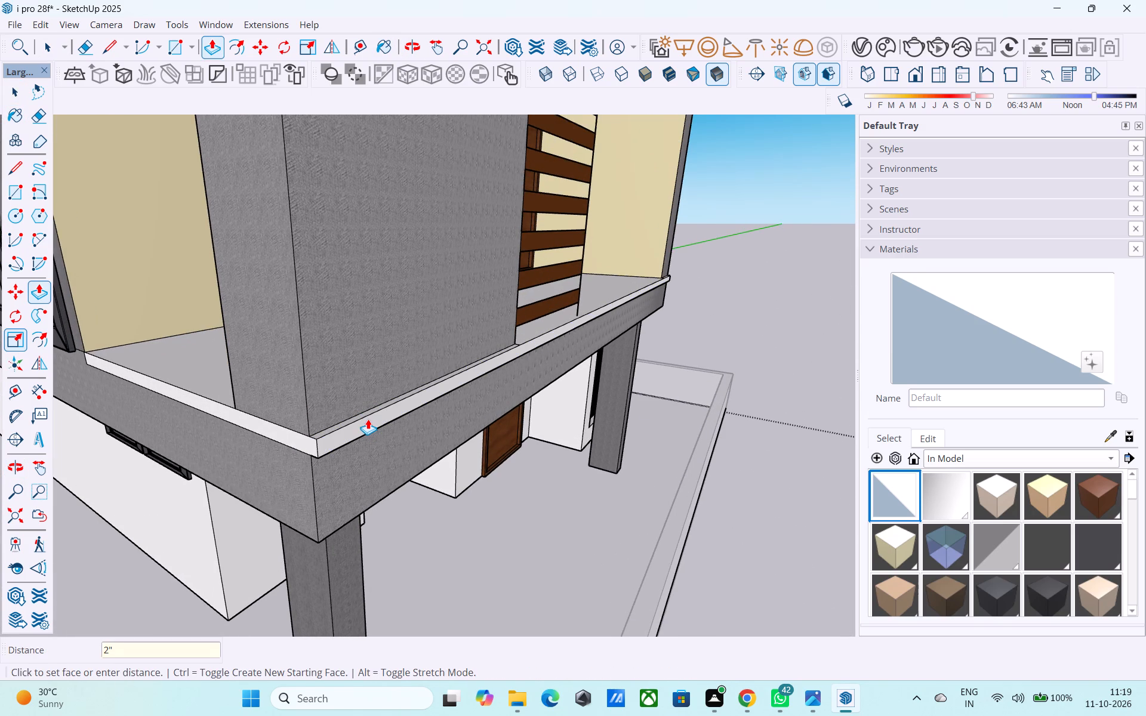
pyautogui.press('3')
pyautogui.hotkey('shift', '"')
pyautogui.press('Return')
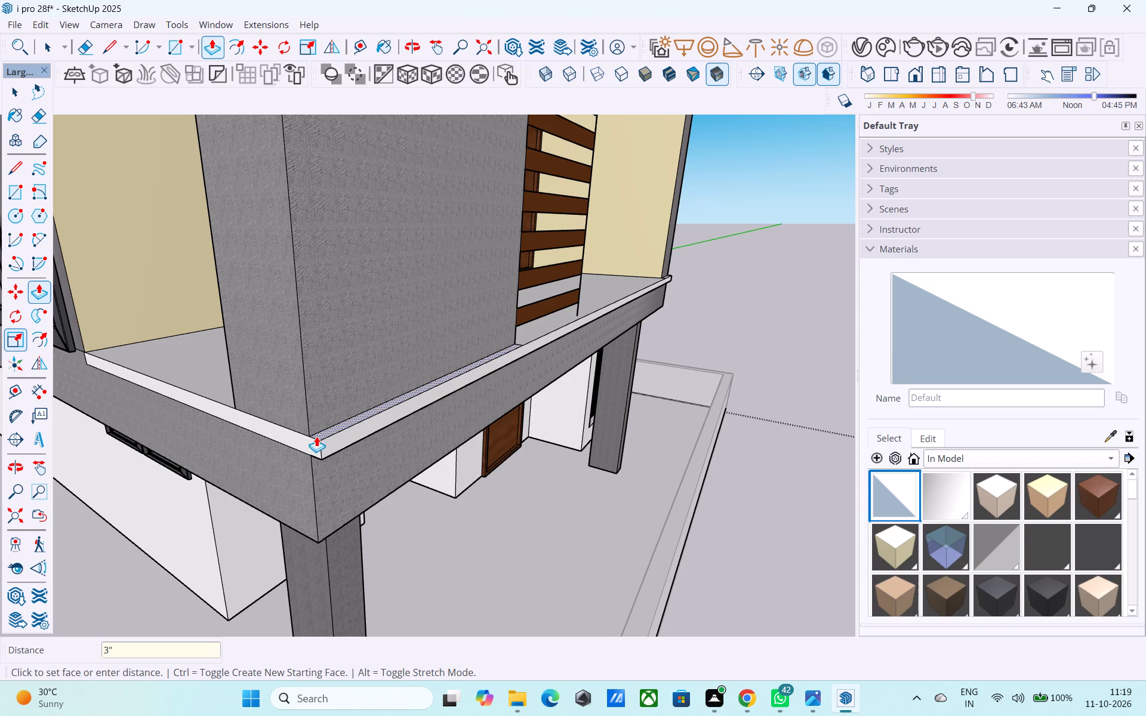
pyautogui.doubleClick(304, 441)
# Push/Pull the top side and front bands below the glass railing outward by the same 3".
pyautogui.scroll(-10, 305, 440)
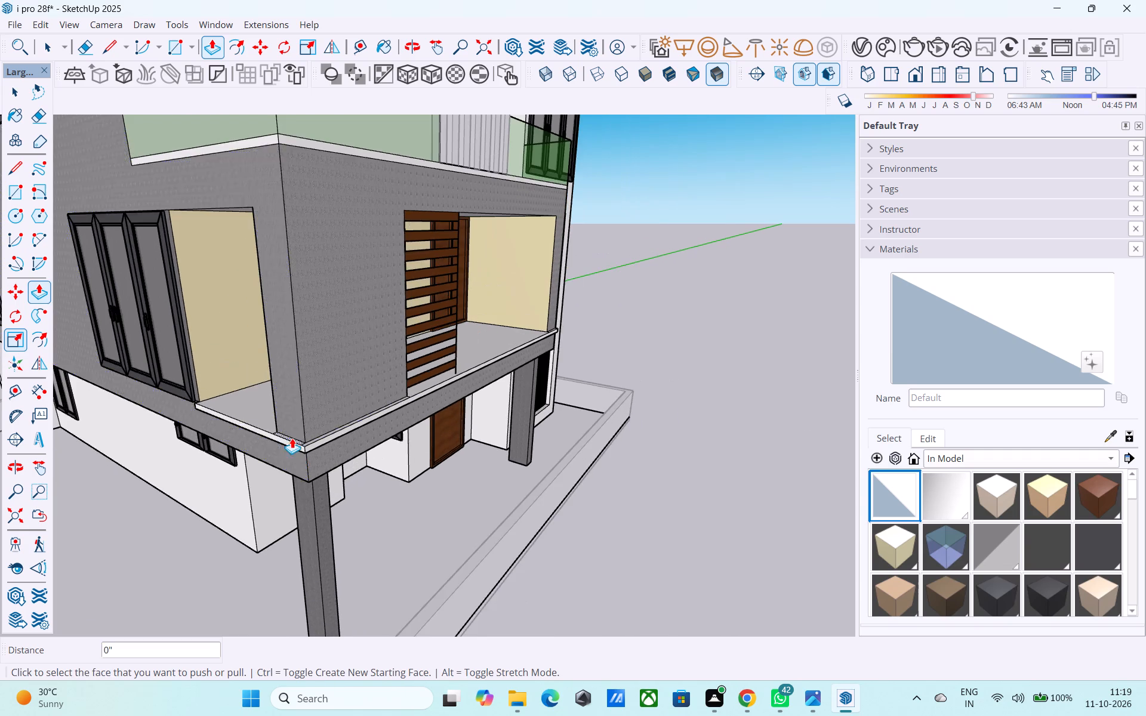
pyautogui.keyDown('shift'); pyautogui.moveTo(290, 435); pyautogui.dragTo(312, 535, button='middle'); pyautogui.keyUp('shift')
pyautogui.keyDown('shift'); pyautogui.moveTo(281, 413); pyautogui.dragTo(288, 450, button='middle'); pyautogui.keyUp('shift')
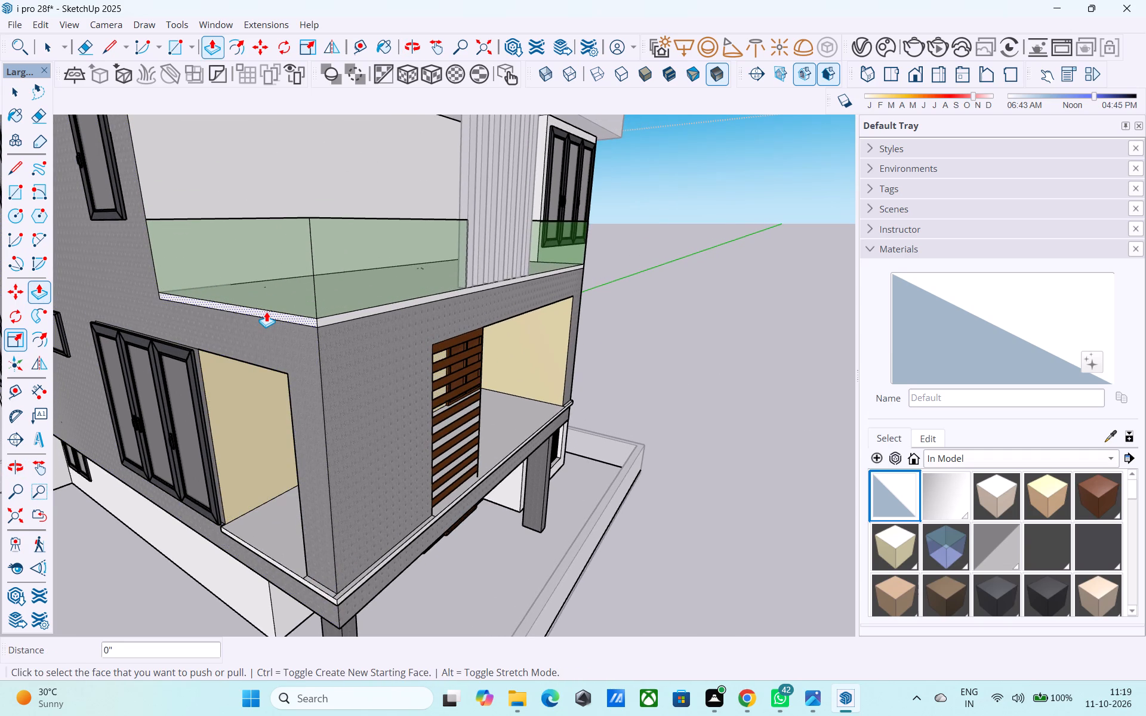
pyautogui.scroll(4, 266, 311)
pyautogui.doubleClick(266, 311)
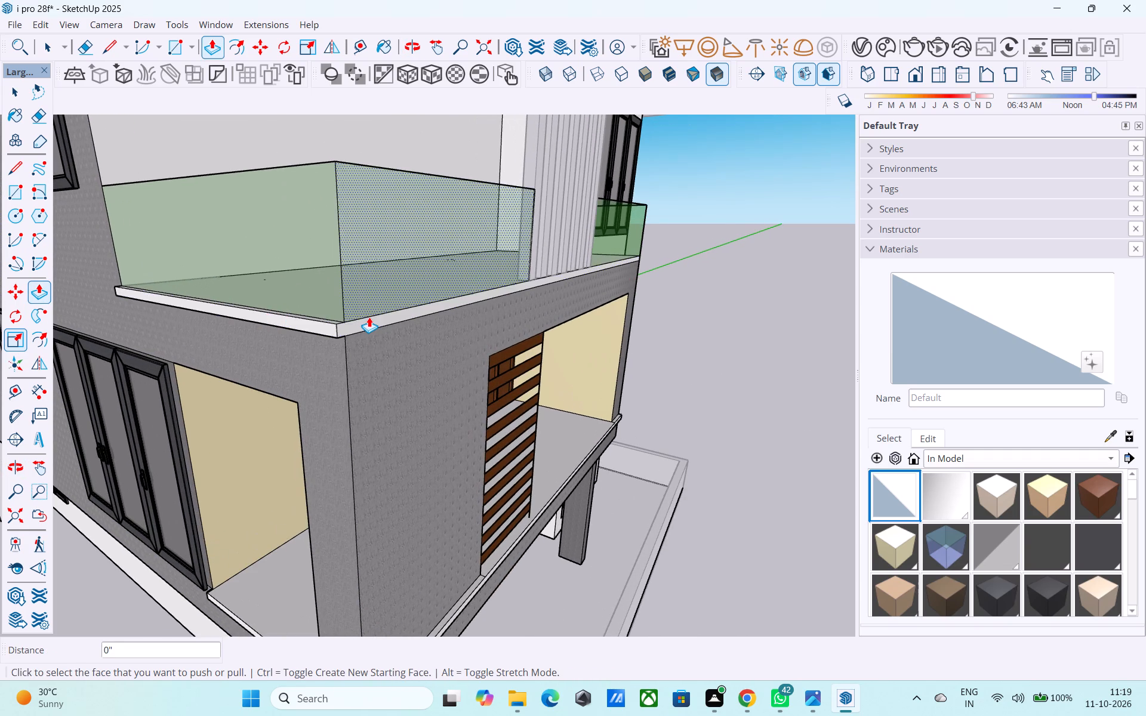
pyautogui.doubleClick(369, 317)
pyautogui.hotkey('ctrl', 'z')
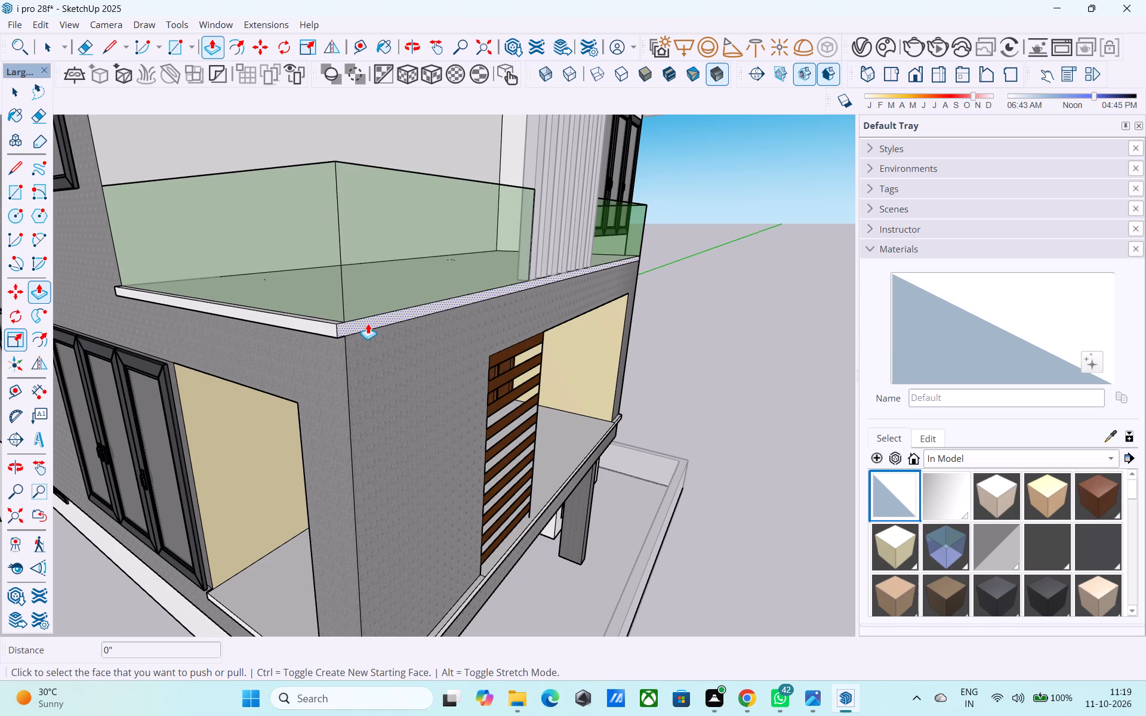
pyautogui.doubleClick(368, 323)
# Erase the short leftover edge across the top of the lower front band beside the wooden louvres.
pyautogui.scroll(-4, 366, 323)
pyautogui.moveTo(418, 345); pyautogui.dragTo(472, 523, button='middle')
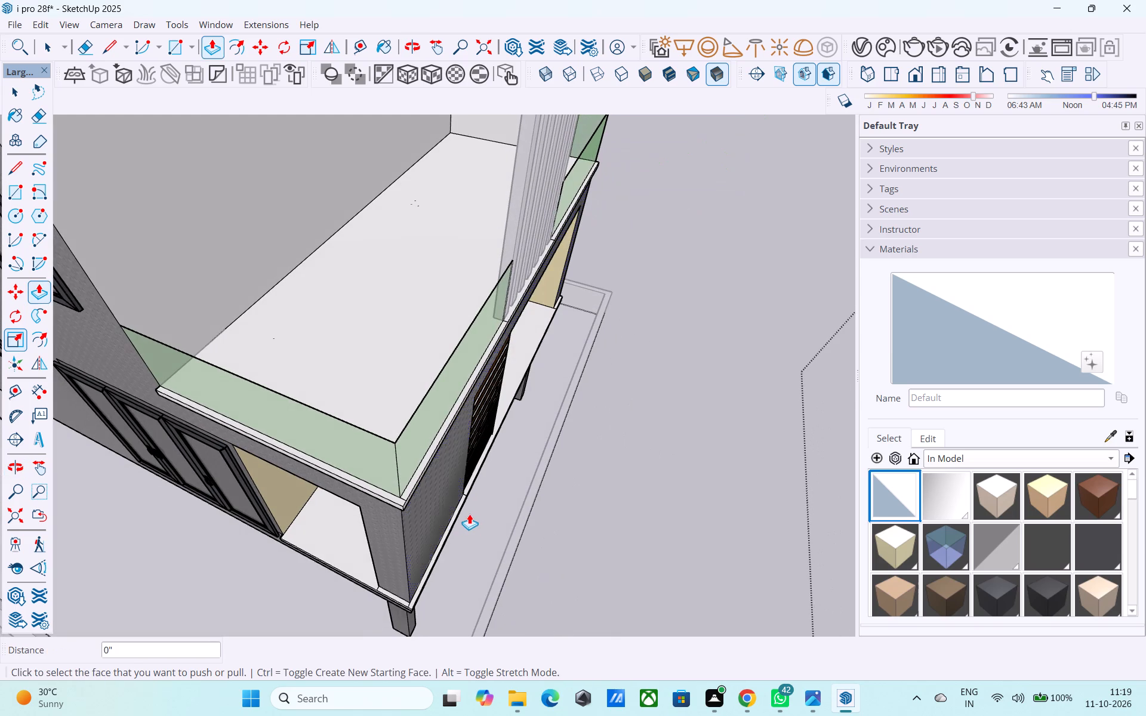
pyautogui.press('e')
pyautogui.scroll(11, 470, 526)
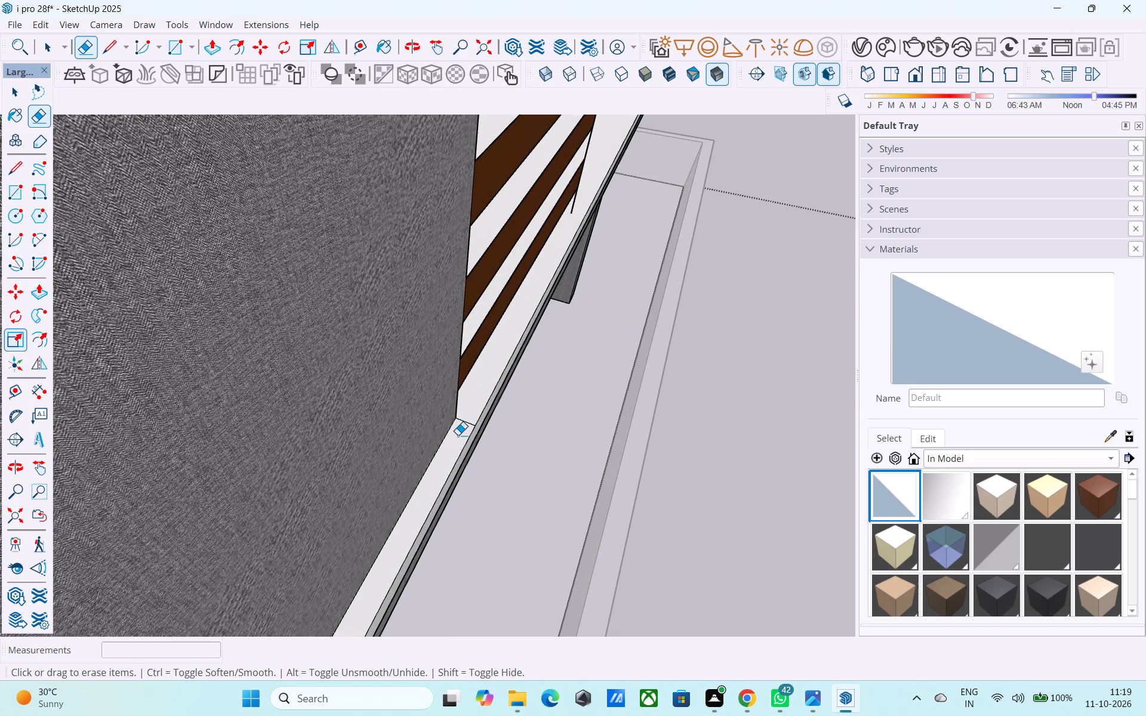
pyautogui.moveTo(466, 425); pyautogui.dragTo(467, 417)
pyautogui.scroll(-10, 469, 413)
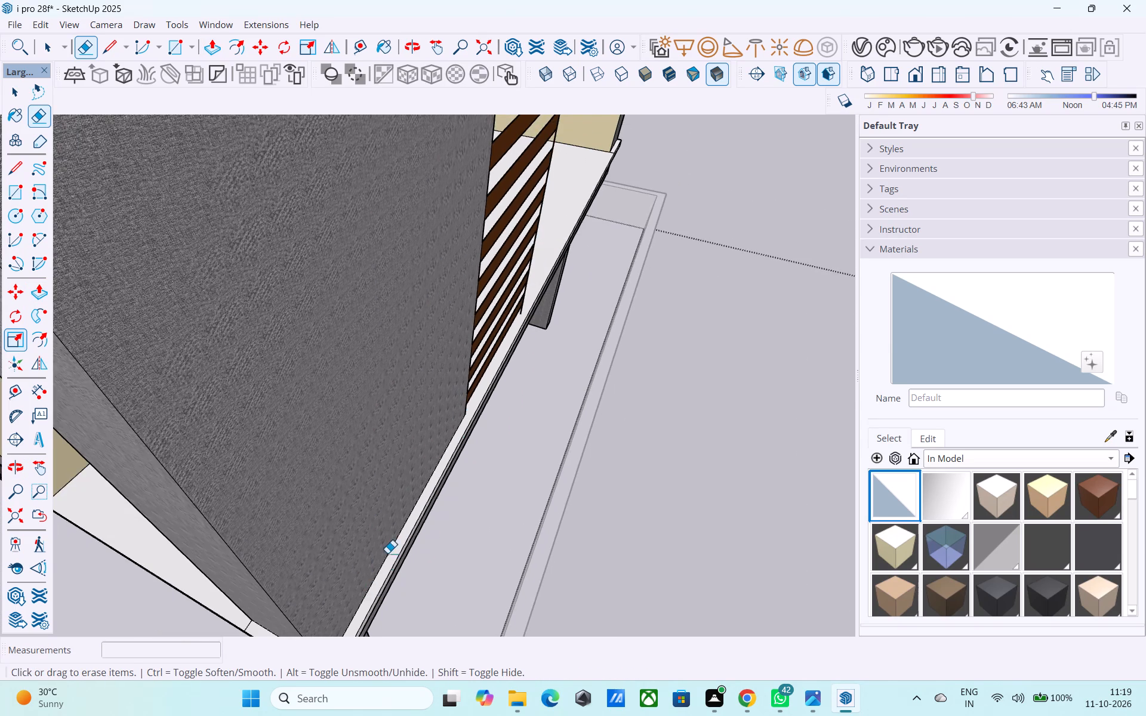
# Erase the remaining short edges across the top of the lower border band around the grey balcony box's corner.
pyautogui.scroll(-4, 388, 553)
pyautogui.moveTo(386, 557); pyautogui.dragTo(414, 425, button='middle')
pyautogui.scroll(8, 415, 462)
pyautogui.click(321, 526)
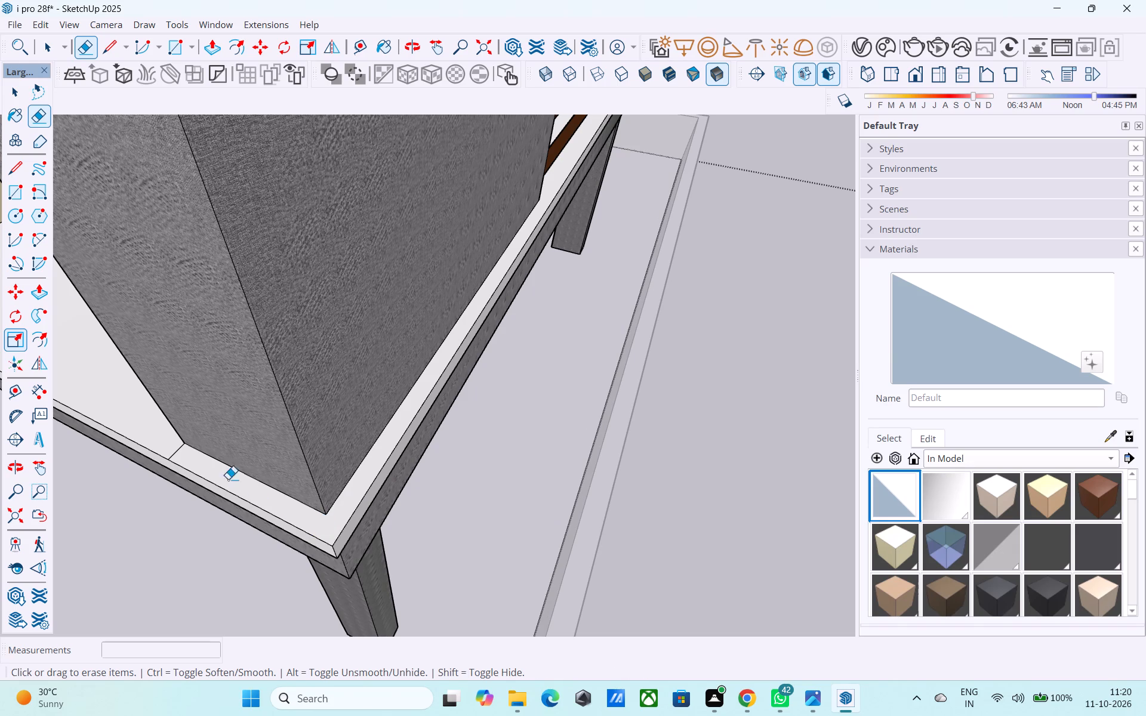
pyautogui.moveTo(187, 452); pyautogui.dragTo(165, 444)
# Save the model and purge its unused items.
pyautogui.scroll(-14, 221, 439)
pyautogui.keyDown('shift'); pyautogui.moveTo(516, 419); pyautogui.dragTo(515, 419, button='middle'); pyautogui.keyUp('shift')
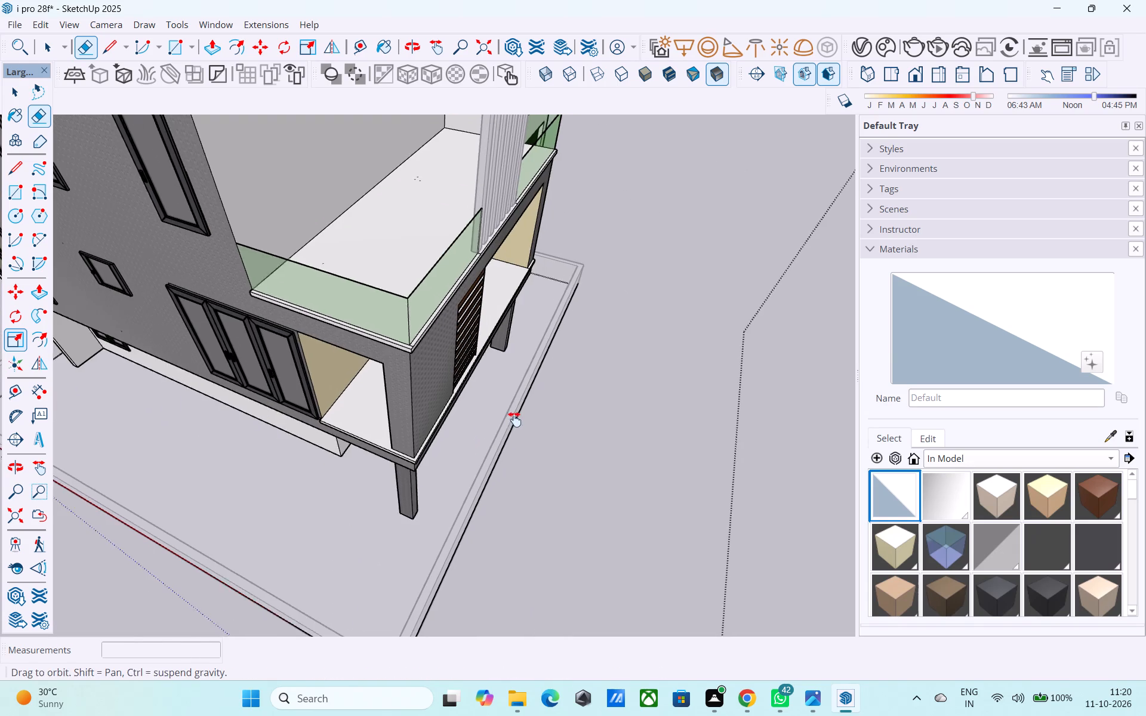
pyautogui.keyDown('shift'); pyautogui.moveTo(515, 419); pyautogui.dragTo(507, 445, button='middle'); pyautogui.keyUp('shift')
pyautogui.moveTo(497, 399); pyautogui.dragTo(326, 347, button='middle')
pyautogui.moveTo(552, 383); pyautogui.dragTo(395, 292, button='middle')
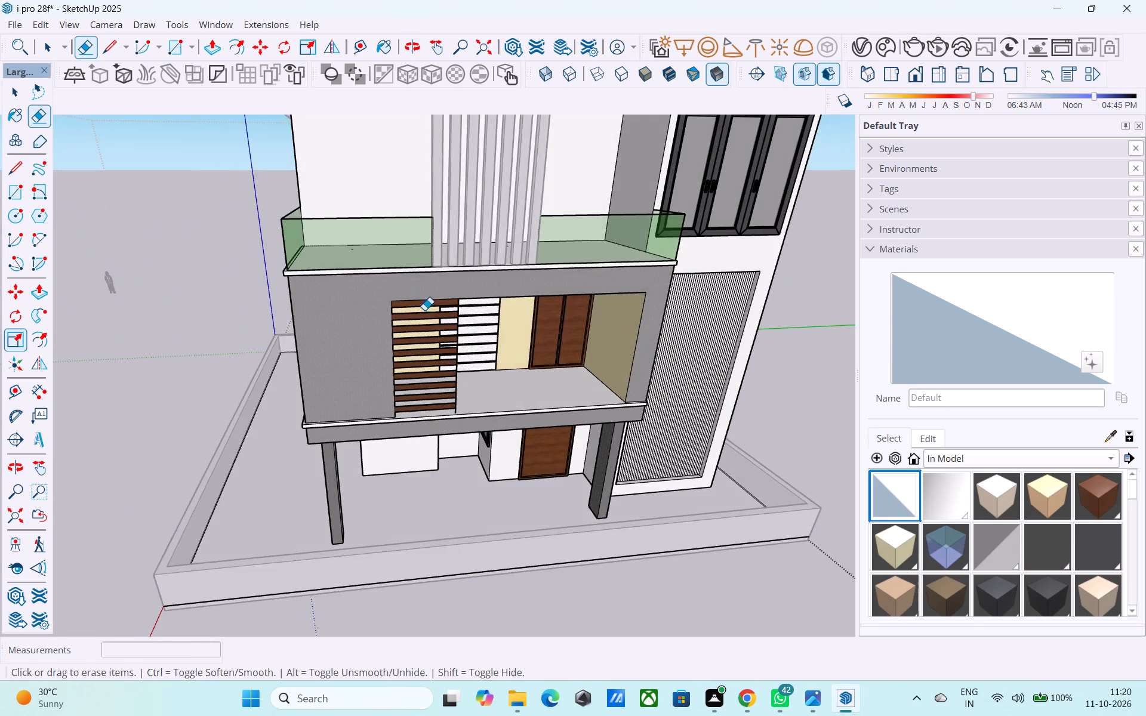
pyautogui.keyDown('shift'); pyautogui.moveTo(573, 375); pyautogui.dragTo(529, 263, button='middle'); pyautogui.keyUp('shift')
pyautogui.scroll(-5, 490, 288)
pyautogui.keyDown('shift'); pyautogui.moveTo(483, 308); pyautogui.dragTo(406, 388, button='middle'); pyautogui.keyUp('shift')
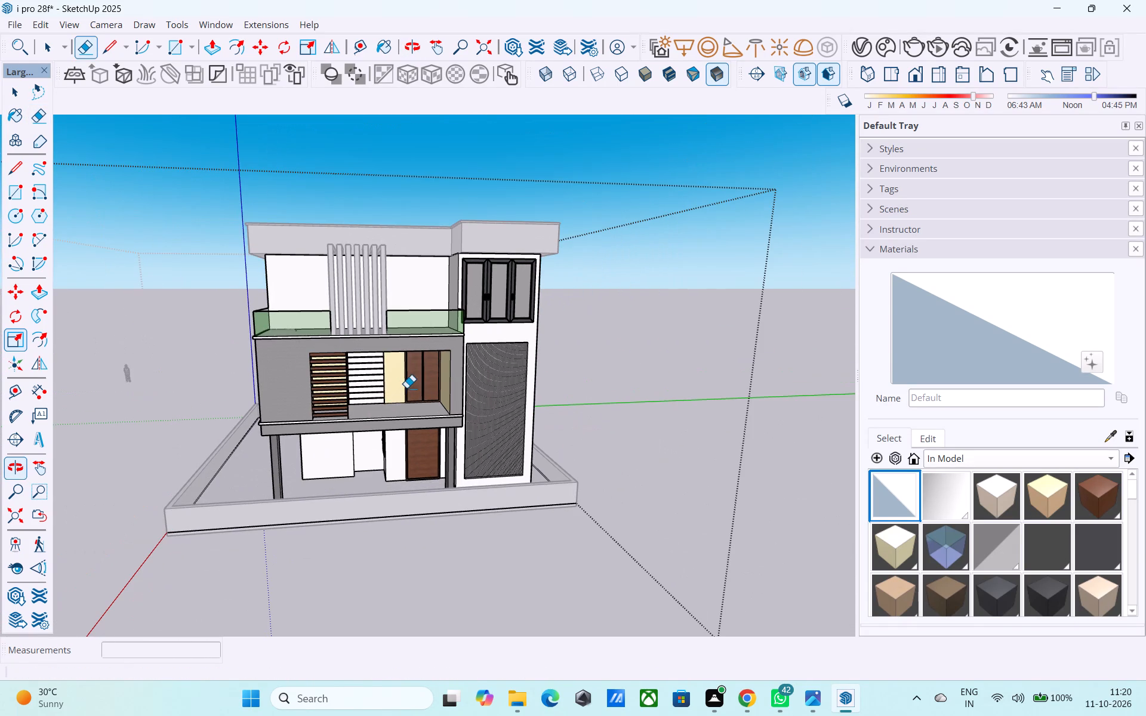
pyautogui.hotkey('ctrl', 's')
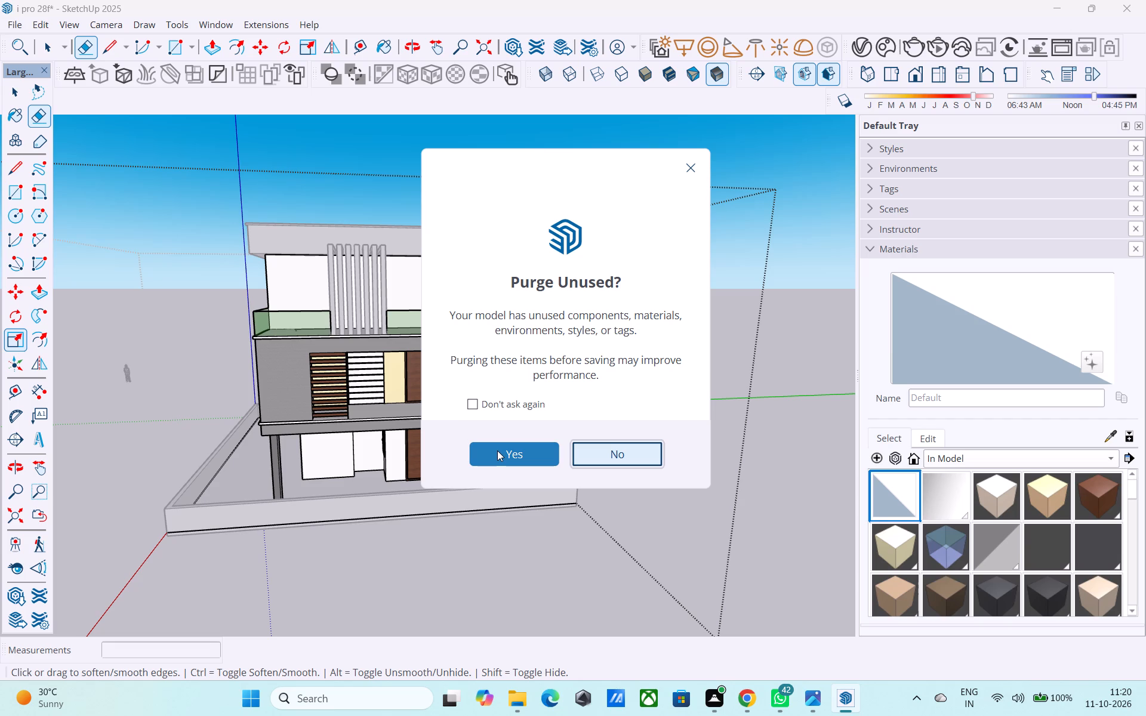
pyautogui.click(497, 450)
# Review the glass and Nhôm singfa materials in the model and examine the front and side facades.
pyautogui.moveTo(467, 405); pyautogui.dragTo(495, 397, button='middle')
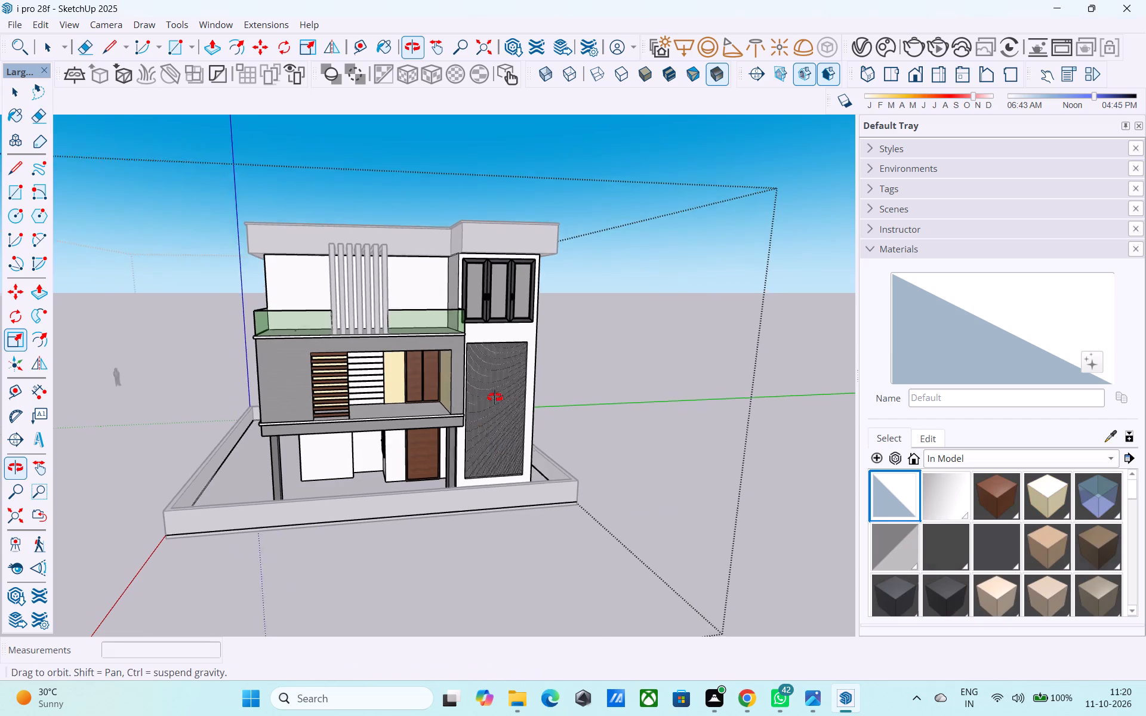
pyautogui.moveTo(495, 397); pyautogui.dragTo(517, 405, button='middle')
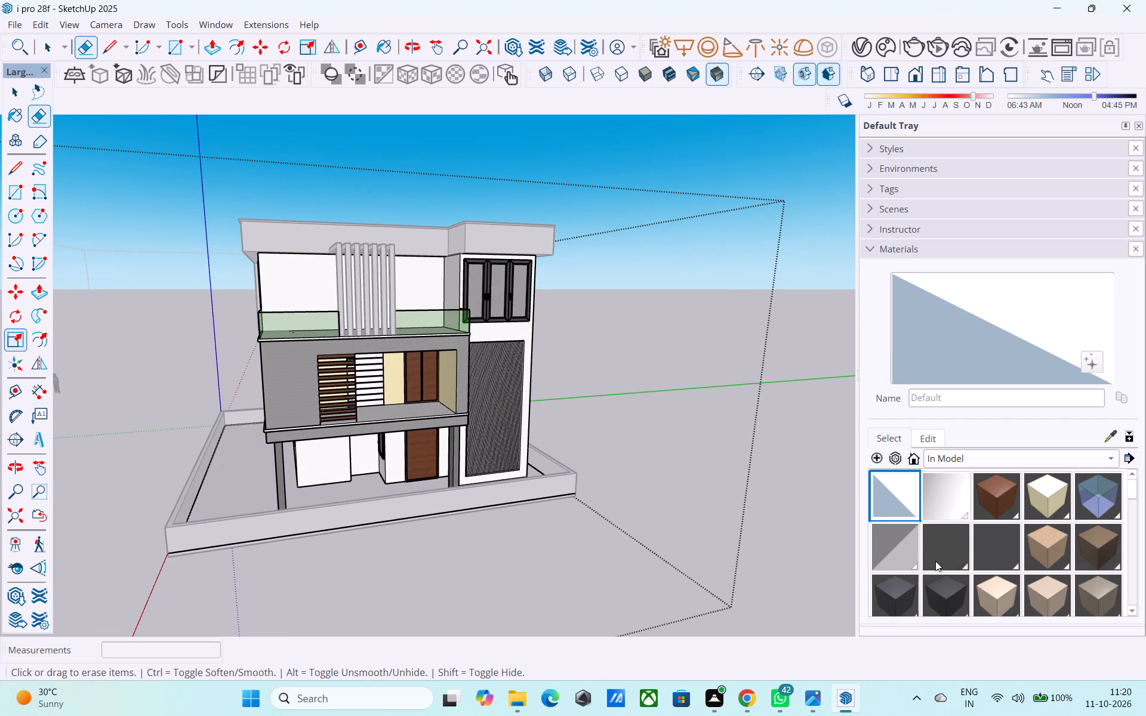
pyautogui.click(936, 557)
pyautogui.click(891, 542)
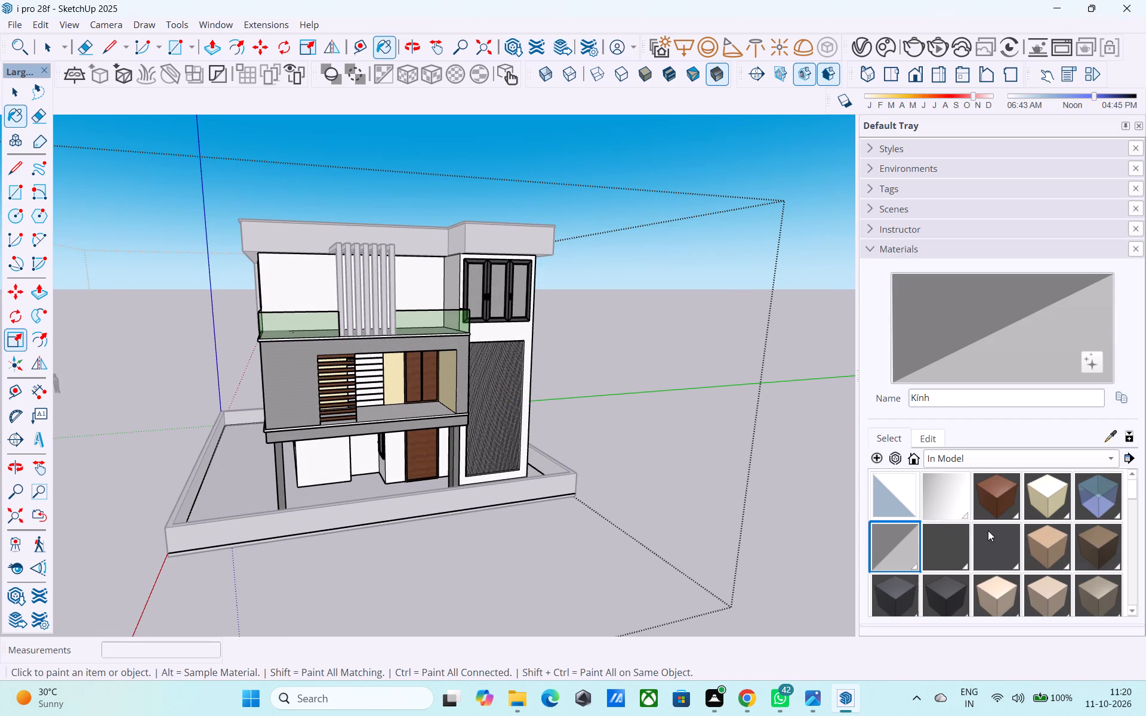
pyautogui.click(988, 530)
pyautogui.scroll(-4, 732, 405)
pyautogui.moveTo(664, 423); pyautogui.dragTo(828, 430, button='middle')
pyautogui.moveTo(466, 436); pyautogui.dragTo(703, 429, button='middle')
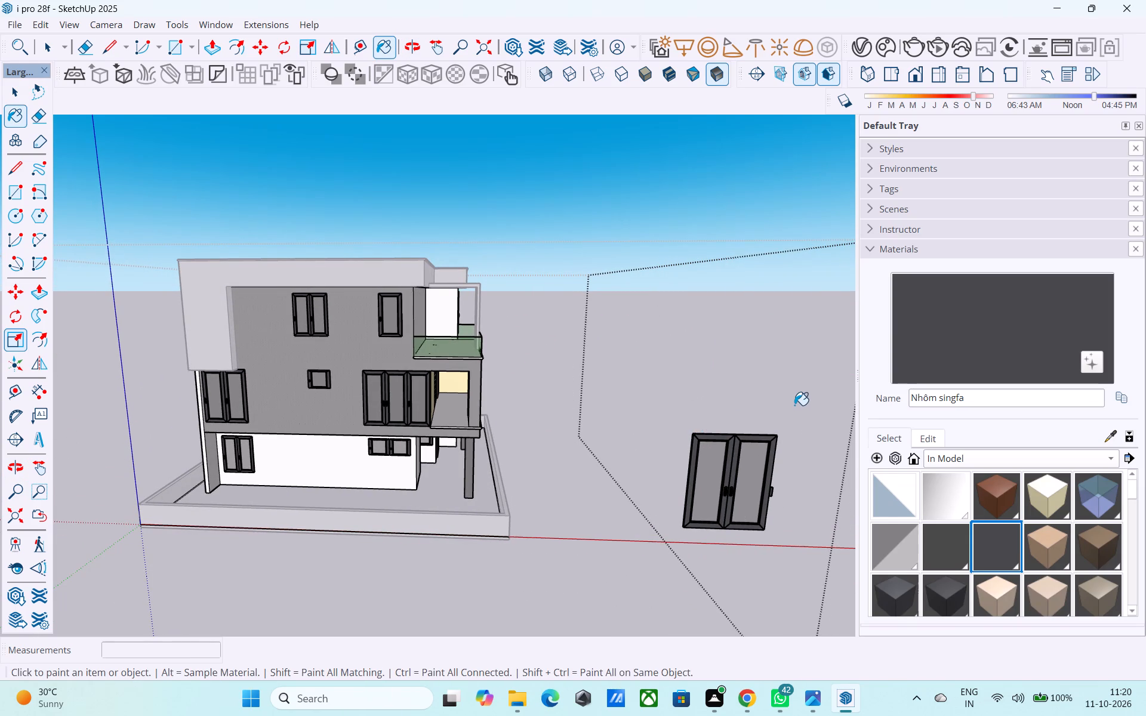
pyautogui.moveTo(630, 428); pyautogui.dragTo(282, 406, button='middle')
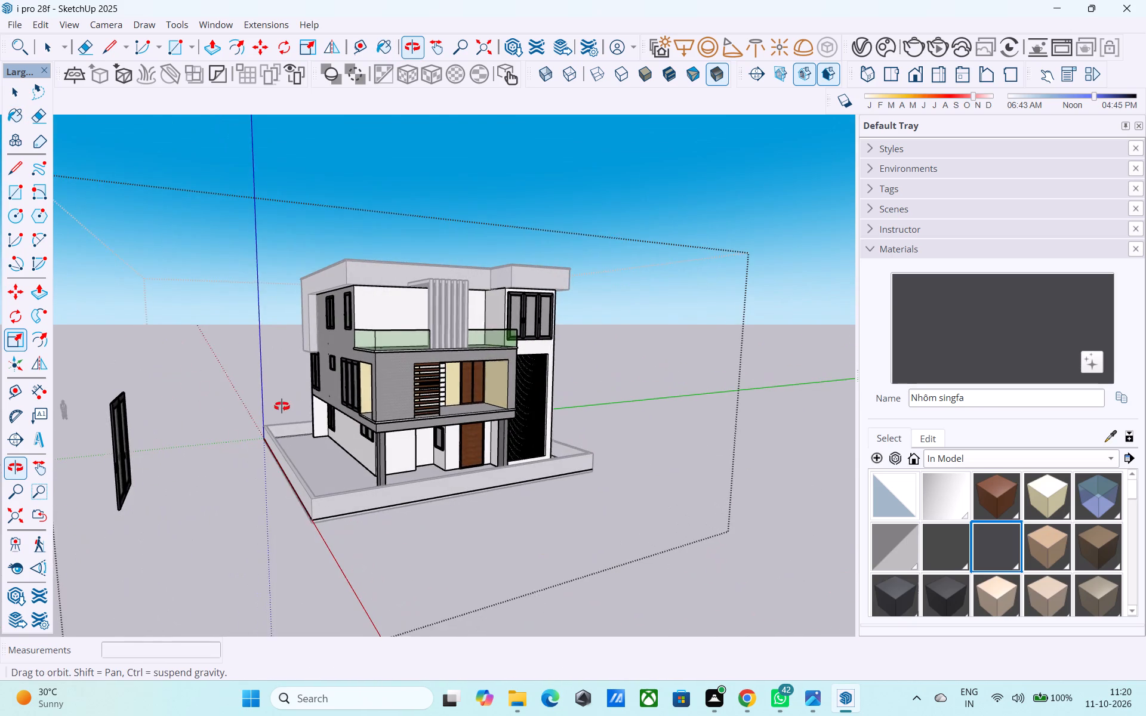
pyautogui.moveTo(282, 406); pyautogui.dragTo(284, 406, button='middle')
pyautogui.moveTo(499, 419); pyautogui.dragTo(407, 443, button='middle')
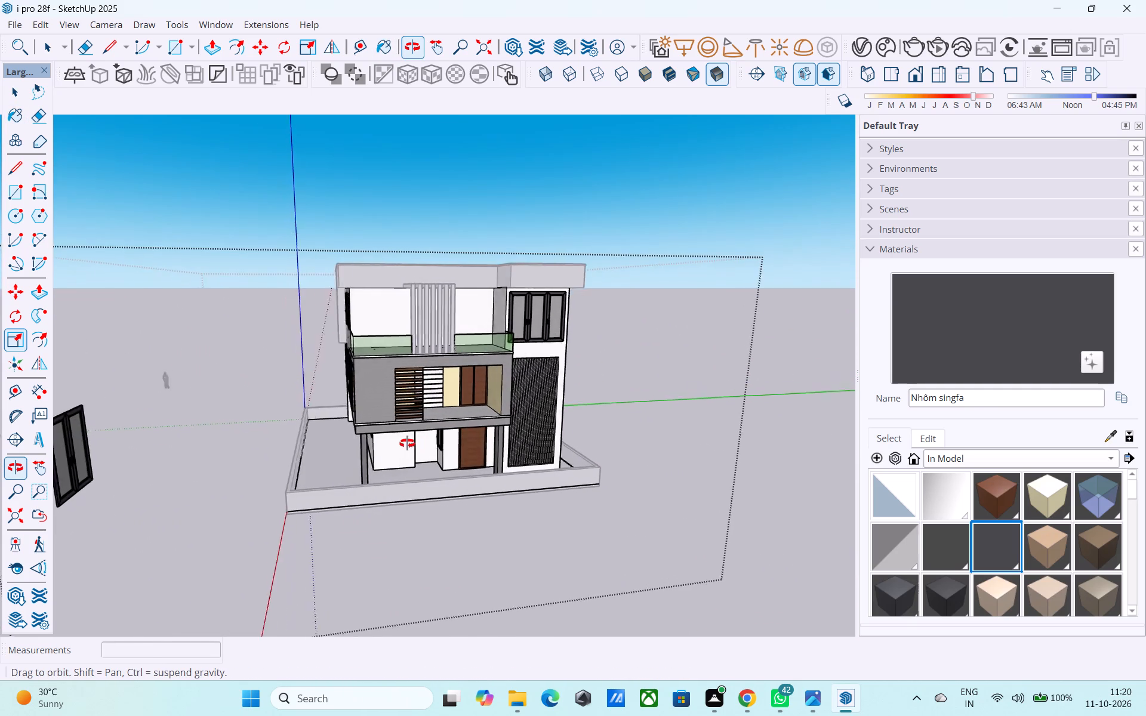
pyautogui.moveTo(407, 443); pyautogui.dragTo(378, 462, button='middle')
pyautogui.scroll(4, 408, 411)
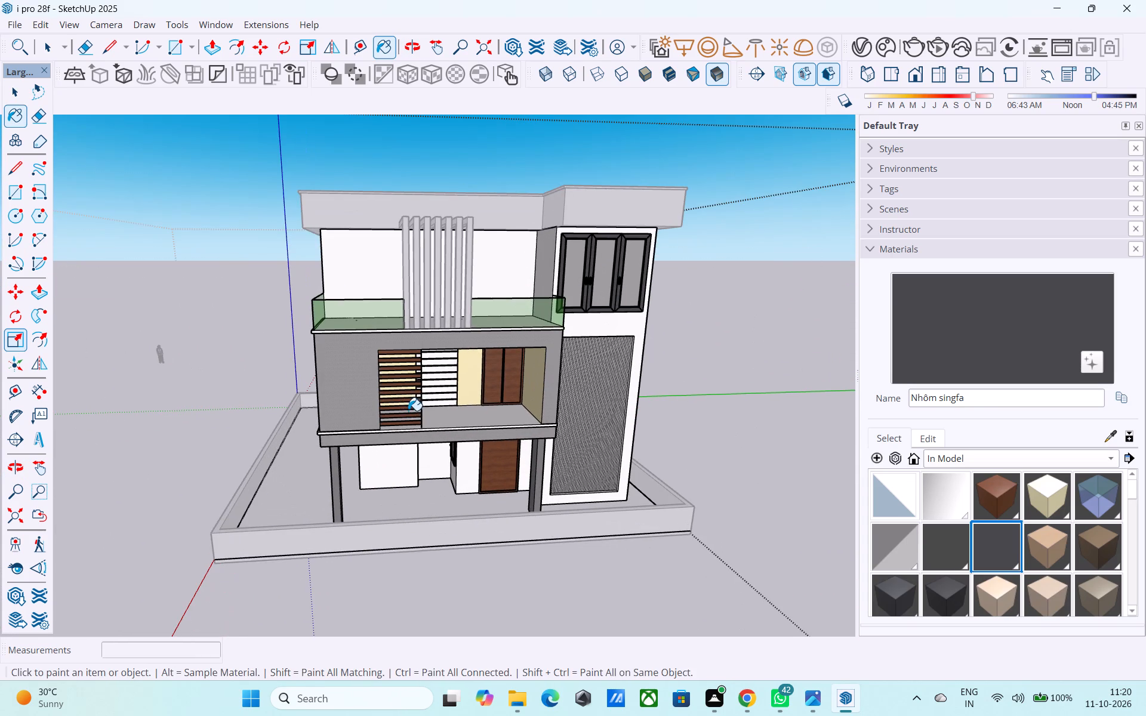
pyautogui.press('space')
# Examine the front facade, the ground-floor entrance and the boundary wall from several angles and distances.
pyautogui.moveTo(436, 434); pyautogui.dragTo(454, 381, button='middle')
pyautogui.keyDown('shift'); pyautogui.moveTo(463, 411); pyautogui.dragTo(428, 408, button='middle'); pyautogui.keyUp('shift')
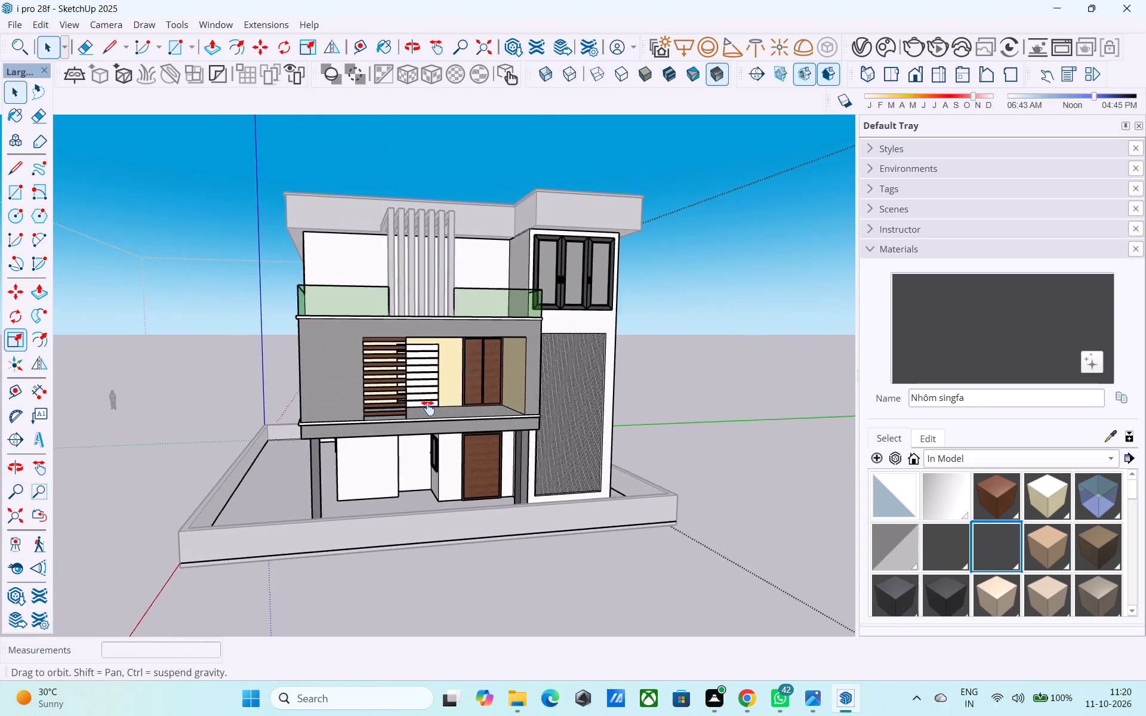
pyautogui.keyDown('shift'); pyautogui.moveTo(428, 408); pyautogui.dragTo(511, 393, button='middle'); pyautogui.keyUp('shift')
pyautogui.keyDown('shift'); pyautogui.moveTo(435, 440); pyautogui.dragTo(445, 437, button='middle'); pyautogui.keyUp('shift')
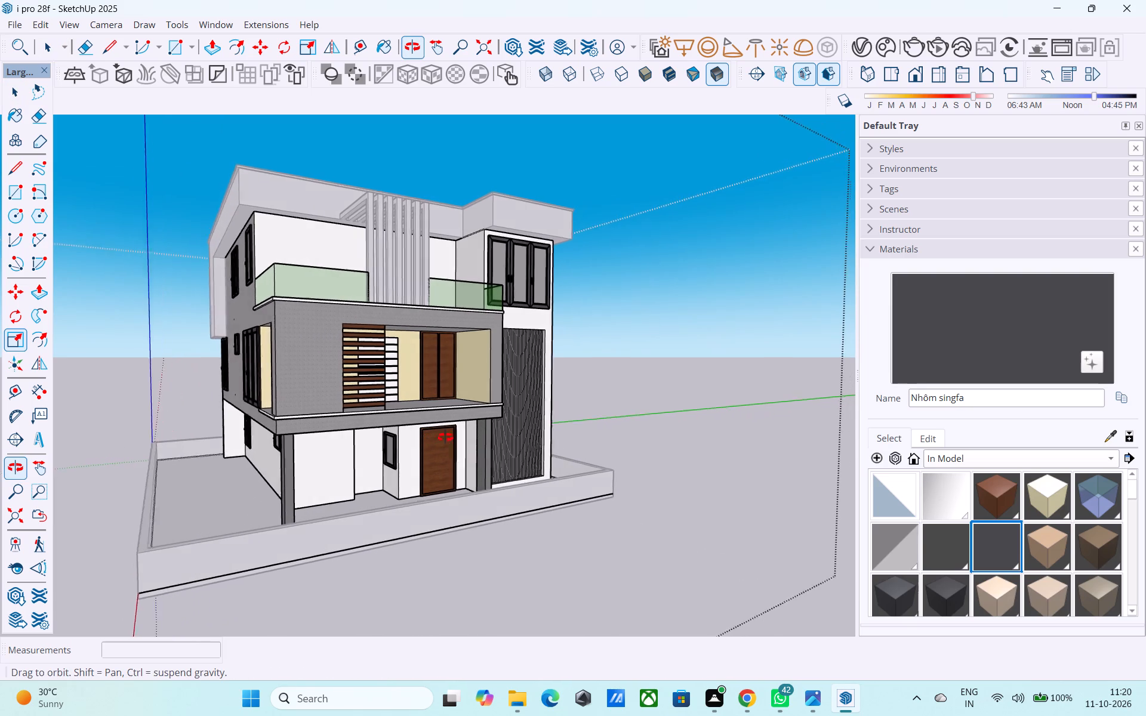
pyautogui.keyDown('shift'); pyautogui.moveTo(445, 437); pyautogui.dragTo(453, 437, button='middle'); pyautogui.keyUp('shift')
pyautogui.keyDown('shift'); pyautogui.moveTo(487, 455); pyautogui.dragTo(461, 446, button='middle'); pyautogui.keyUp('shift')
pyautogui.scroll(7, 461, 447)
pyautogui.scroll(1, 412, 461)
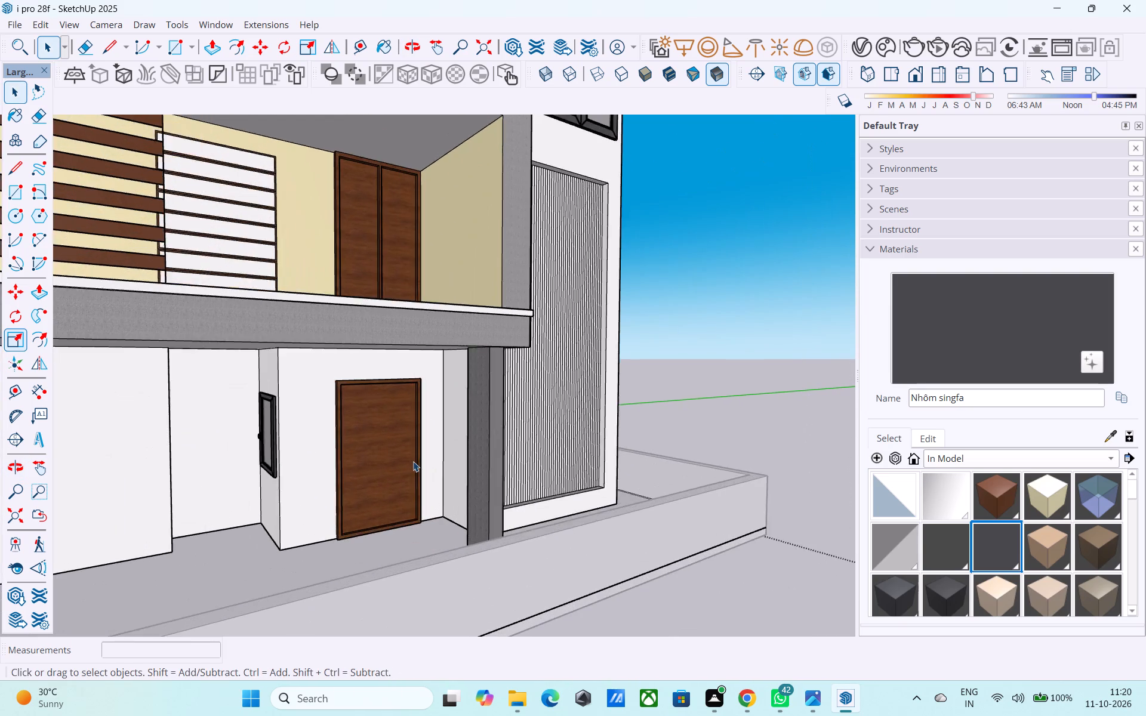
pyautogui.scroll(-7, 413, 461)
pyautogui.keyDown('shift'); pyautogui.moveTo(421, 477); pyautogui.dragTo(405, 419, button='middle'); pyautogui.keyUp('shift')
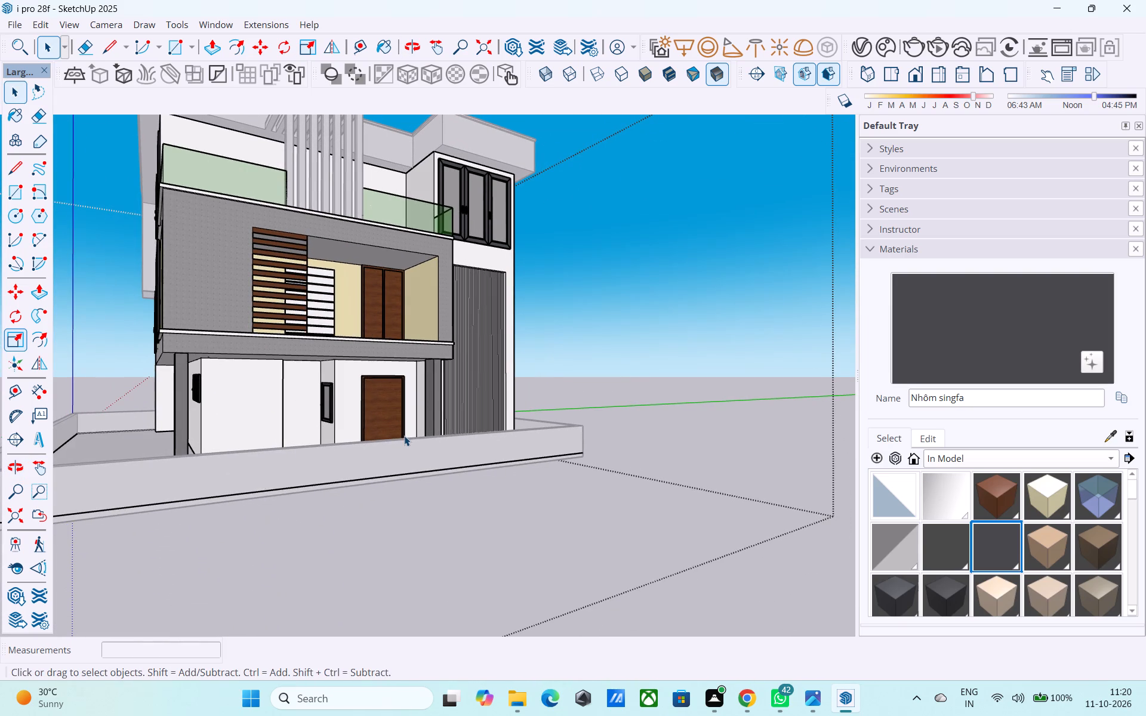
pyautogui.moveTo(407, 443); pyautogui.dragTo(401, 474, button='middle')
pyautogui.keyDown('shift'); pyautogui.moveTo(338, 458); pyautogui.dragTo(381, 505, button='middle'); pyautogui.keyUp('shift')
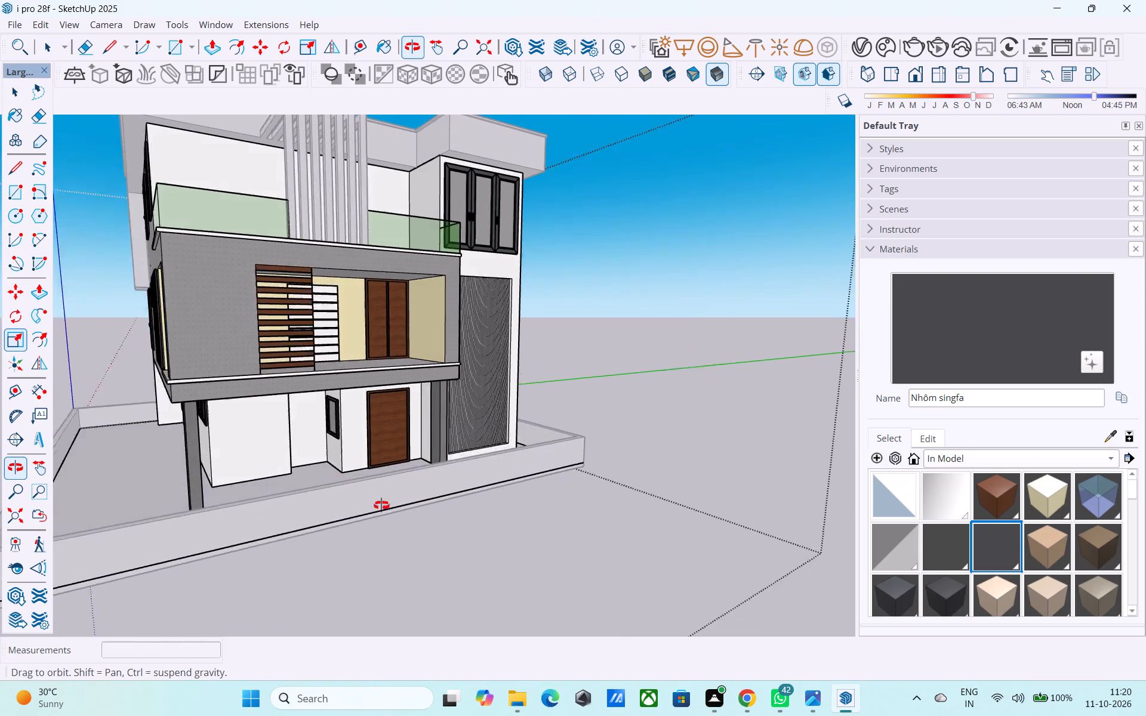
pyautogui.keyDown('shift'); pyautogui.moveTo(381, 505); pyautogui.dragTo(428, 514, button='middle'); pyautogui.keyUp('shift')
pyautogui.scroll(3, 427, 510)
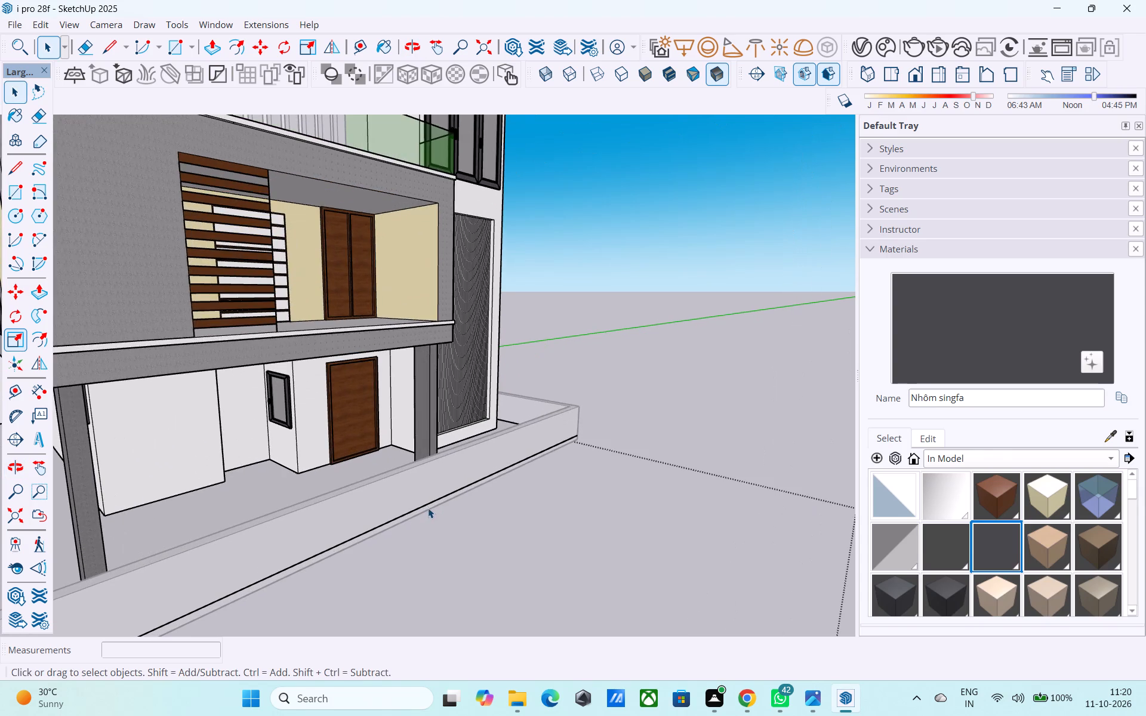
pyautogui.scroll(1, 429, 506)
pyautogui.keyDown('shift'); pyautogui.moveTo(401, 508); pyautogui.dragTo(329, 539, button='middle'); pyautogui.keyUp('shift')
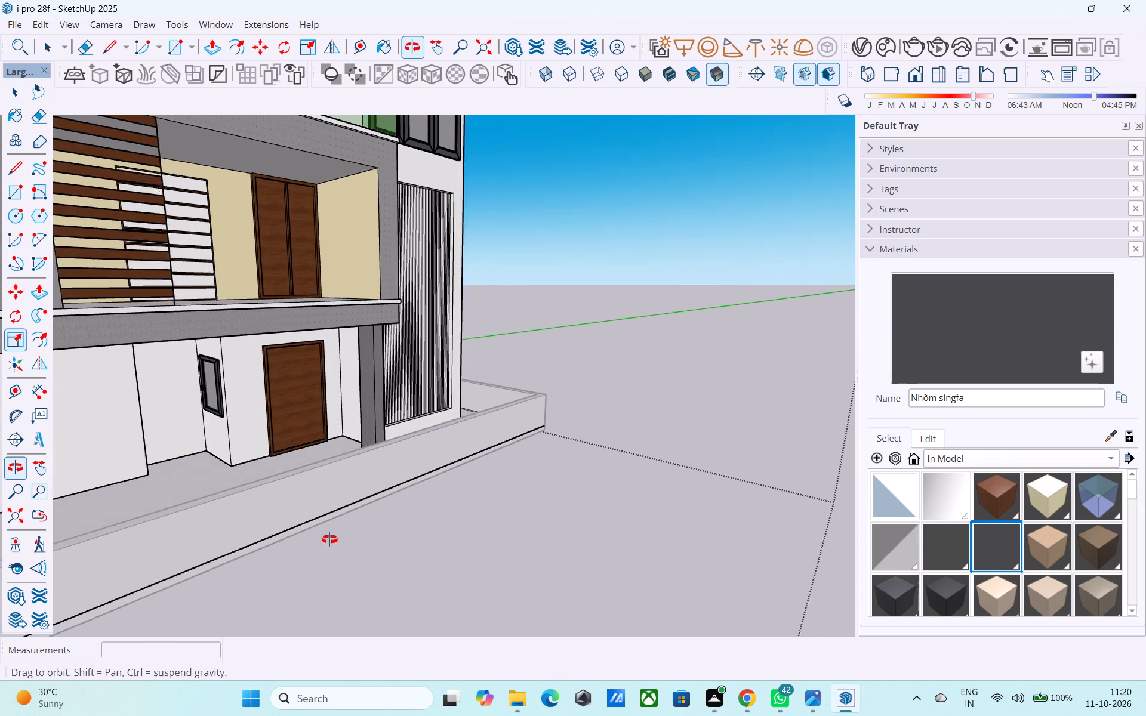
pyautogui.keyDown('shift'); pyautogui.moveTo(329, 539); pyautogui.dragTo(325, 561, button='middle'); pyautogui.keyUp('shift')
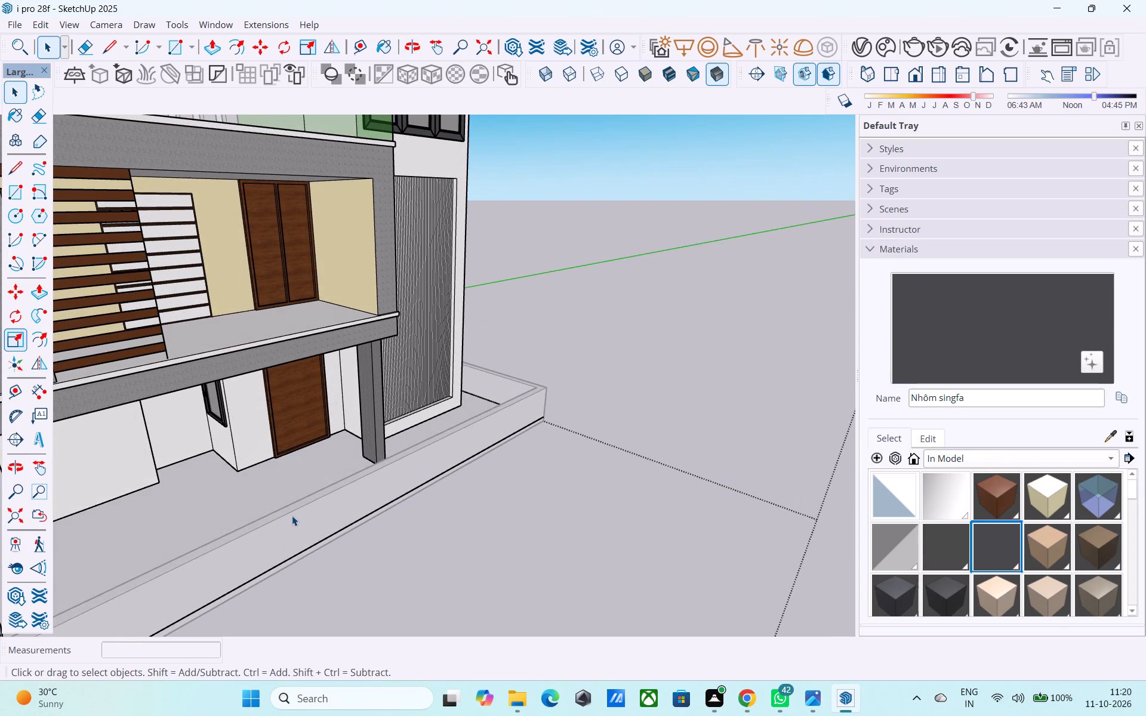
pyautogui.keyDown('shift'); pyautogui.moveTo(253, 498); pyautogui.dragTo(301, 481, button='middle'); pyautogui.keyUp('shift')
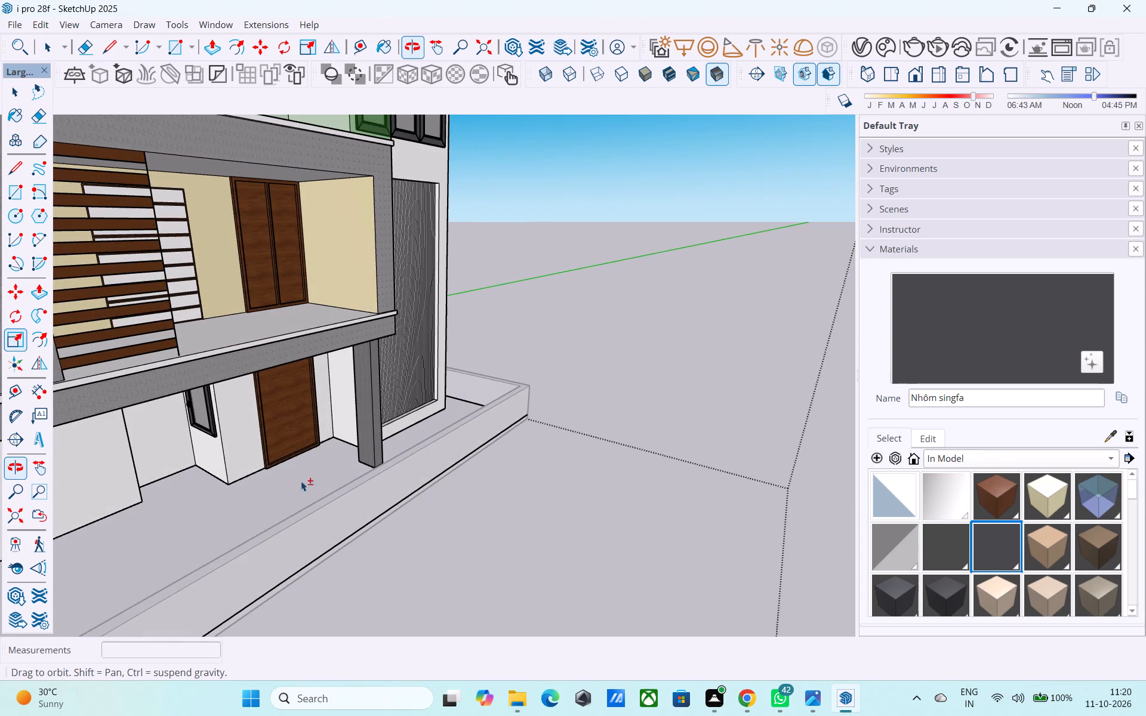
pyautogui.moveTo(268, 484); pyautogui.dragTo(326, 458, button='middle')
pyautogui.scroll(-3, 327, 459)
pyautogui.keyDown('shift'); pyautogui.moveTo(346, 462); pyautogui.dragTo(298, 450, button='middle'); pyautogui.keyUp('shift')
pyautogui.scroll(-3, 317, 468)
pyautogui.keyDown('shift'); pyautogui.moveTo(373, 501); pyautogui.dragTo(456, 483, button='middle'); pyautogui.keyUp('shift')
# Leave the house group and draw a line across the top of the front boundary wall, in front of the column beside the entrance door.
pyautogui.click(513, 606)
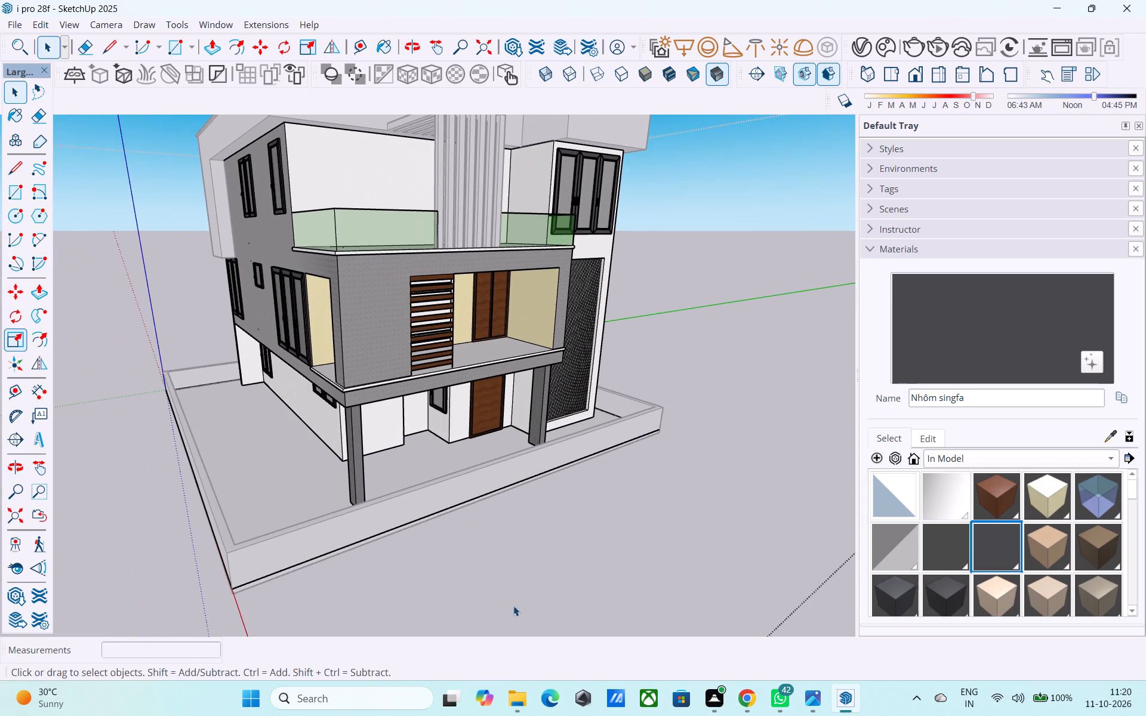
pyautogui.click(511, 523)
pyautogui.scroll(-6, 519, 519)
pyautogui.click(751, 559)
pyautogui.moveTo(565, 468); pyautogui.dragTo(472, 523, button='middle')
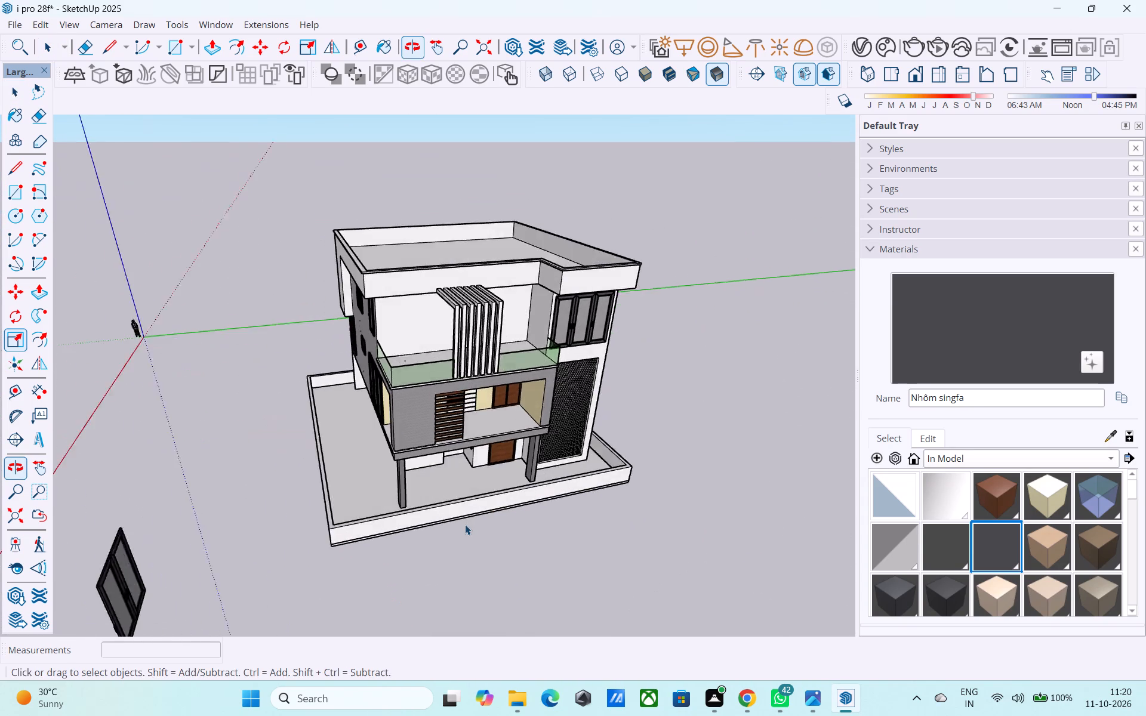
pyautogui.scroll(9, 465, 524)
pyautogui.moveTo(457, 495); pyautogui.dragTo(438, 519, button='middle')
pyautogui.scroll(1, 439, 520)
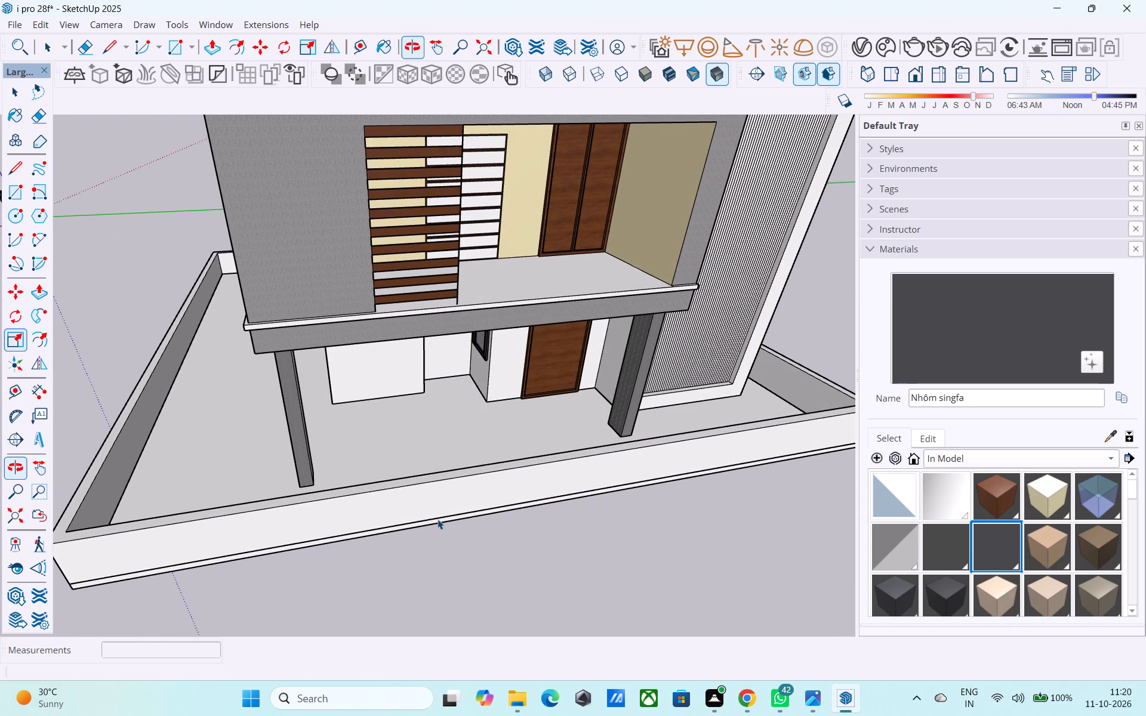
pyautogui.press('l')
pyautogui.moveTo(563, 476); pyautogui.dragTo(500, 521, button='middle')
pyautogui.scroll(3, 534, 514)
pyautogui.scroll(1, 679, 440)
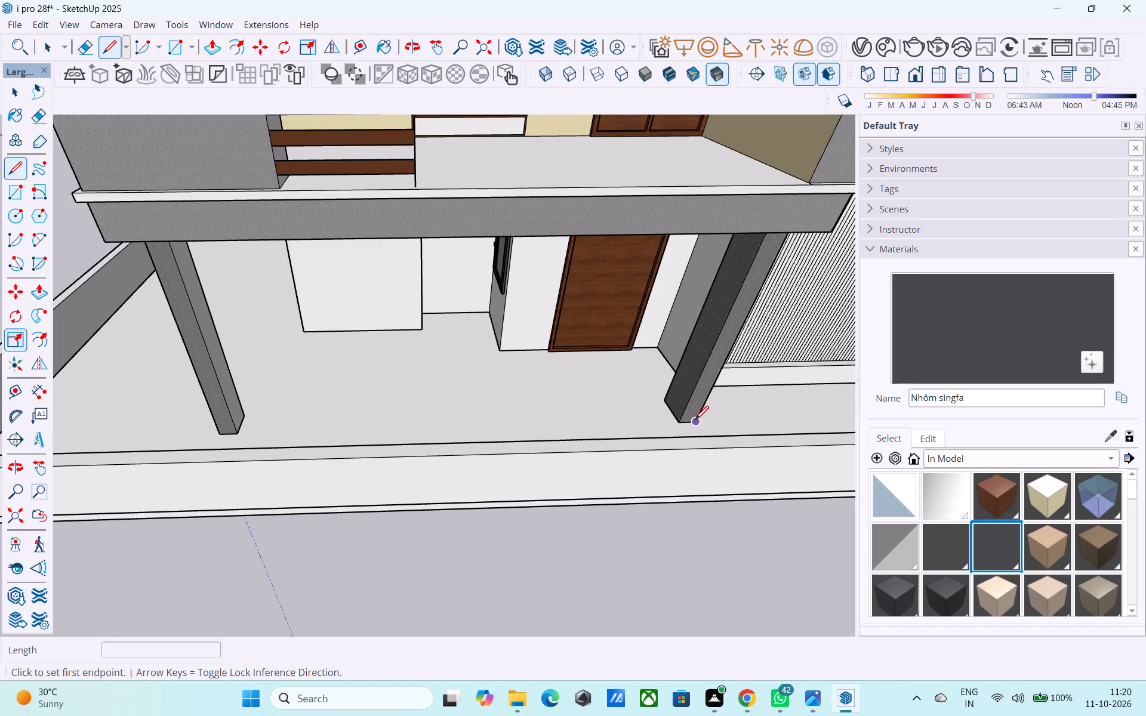
pyautogui.click(697, 437)
pyautogui.click(703, 449)
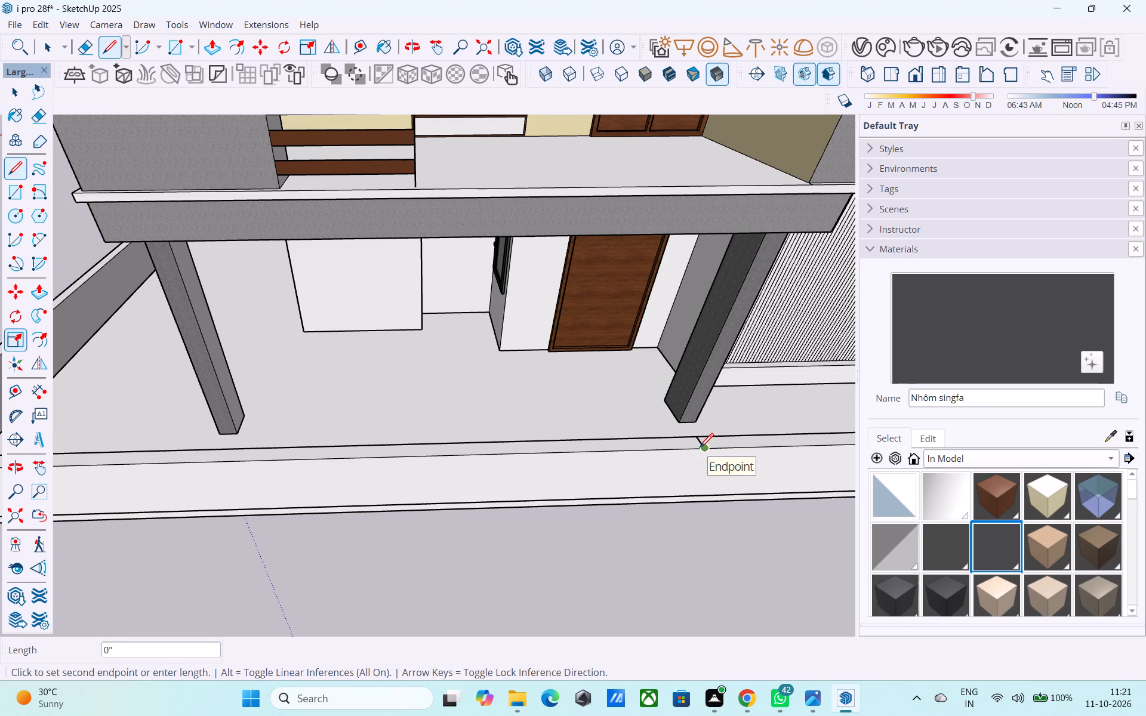
# Copy the line 15' along the top of the front boundary wall, towards the other column.
pyautogui.press('m')
pyautogui.scroll(10, 700, 449)
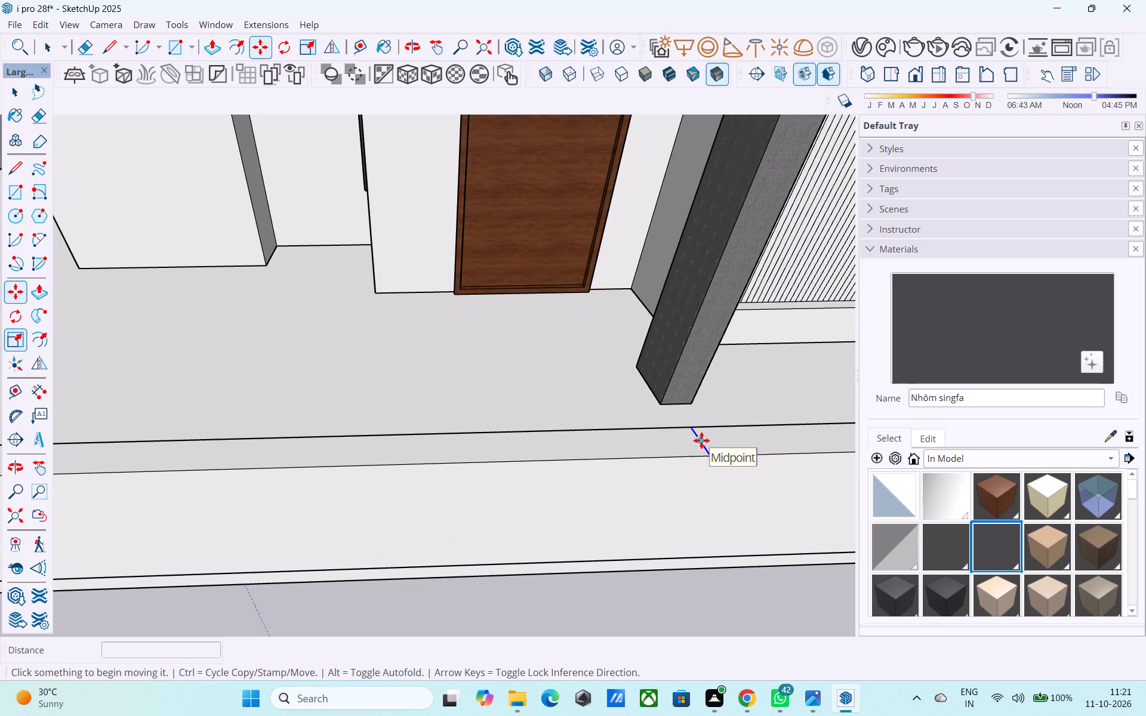
pyautogui.click(701, 440)
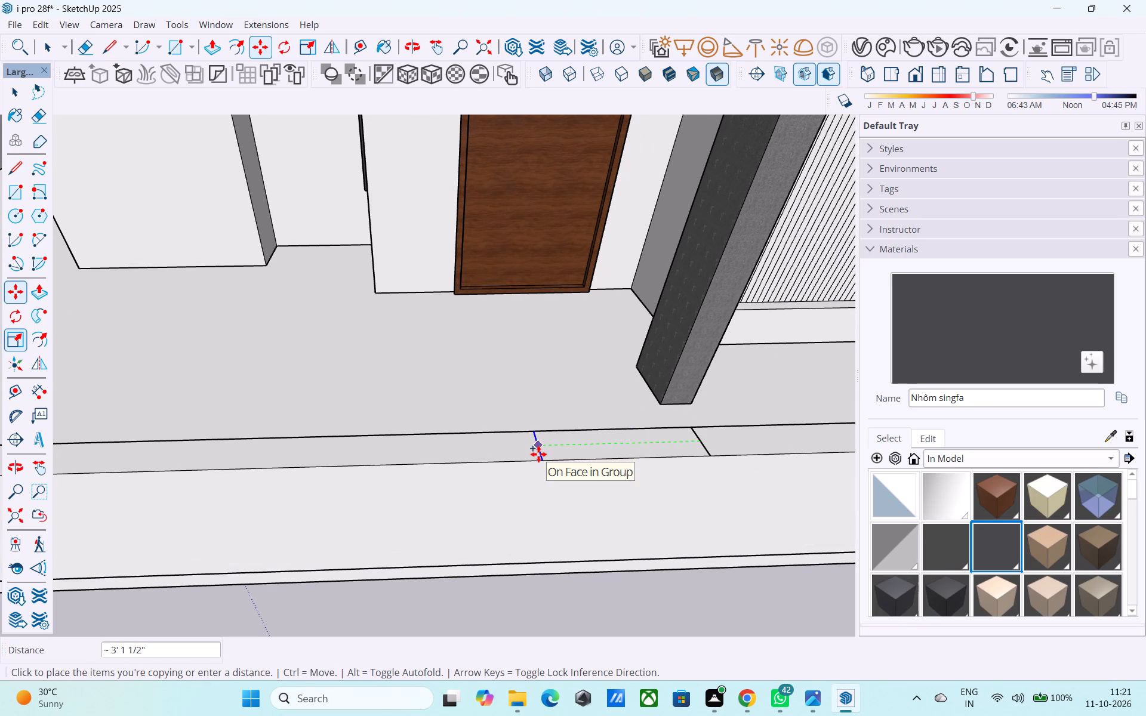
pyautogui.write("15'")
pyautogui.press('Return')
pyautogui.press('space')
# Inside the boundary wall group, draw lines over both marks to split the wall's top face, and select the section between them.
pyautogui.scroll(-8, 538, 455)
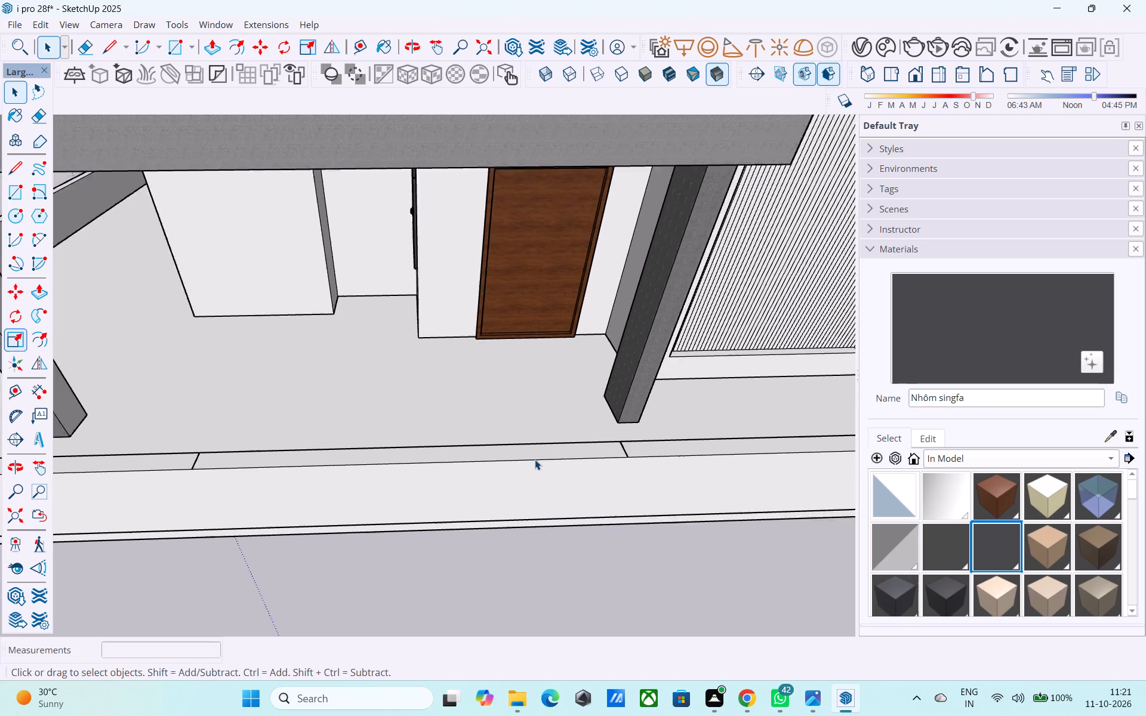
pyautogui.scroll(-5, 535, 459)
pyautogui.keyDown('shift'); pyautogui.moveTo(489, 512); pyautogui.dragTo(504, 447, button='middle'); pyautogui.keyUp('shift')
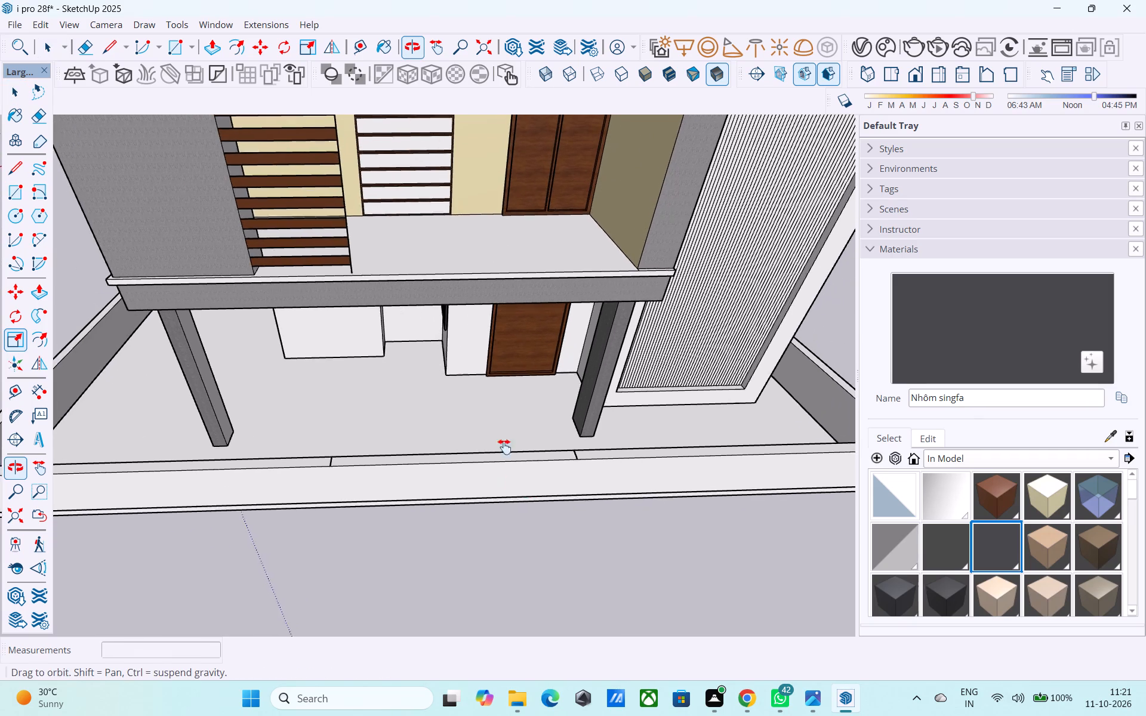
pyautogui.keyDown('shift'); pyautogui.moveTo(504, 447); pyautogui.dragTo(494, 502, button='middle'); pyautogui.keyUp('shift')
pyautogui.click(482, 351)
pyautogui.tripleClick(482, 352)
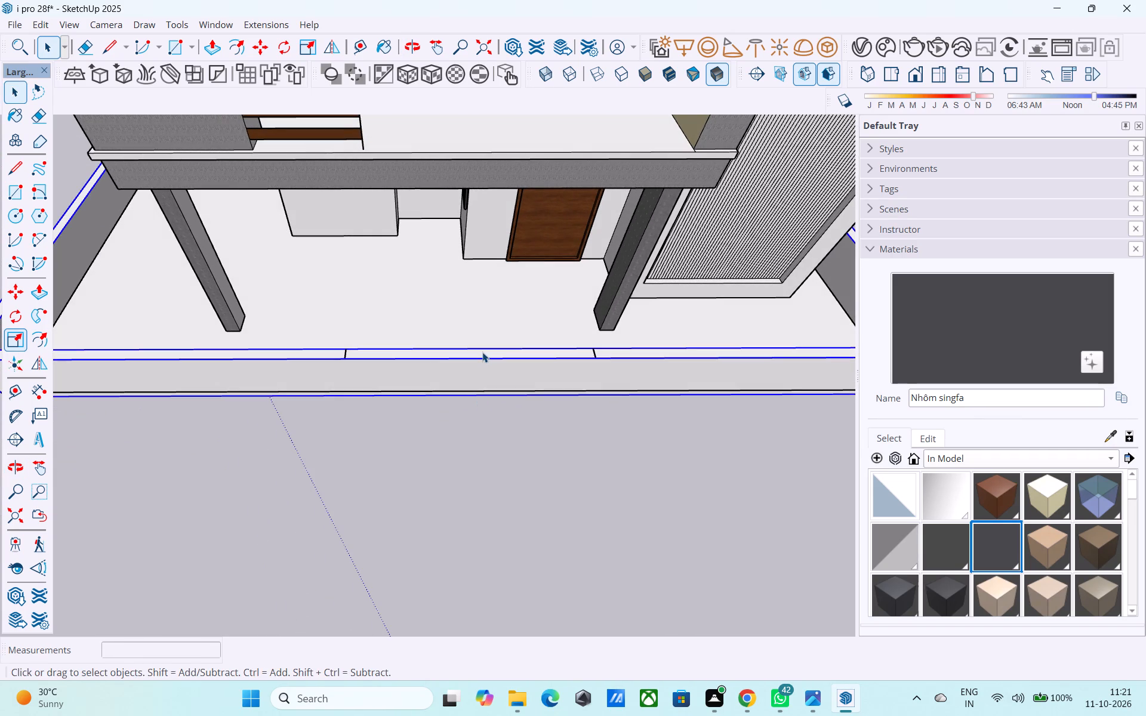
pyautogui.click(480, 351)
pyautogui.click(487, 365)
pyautogui.click(490, 354)
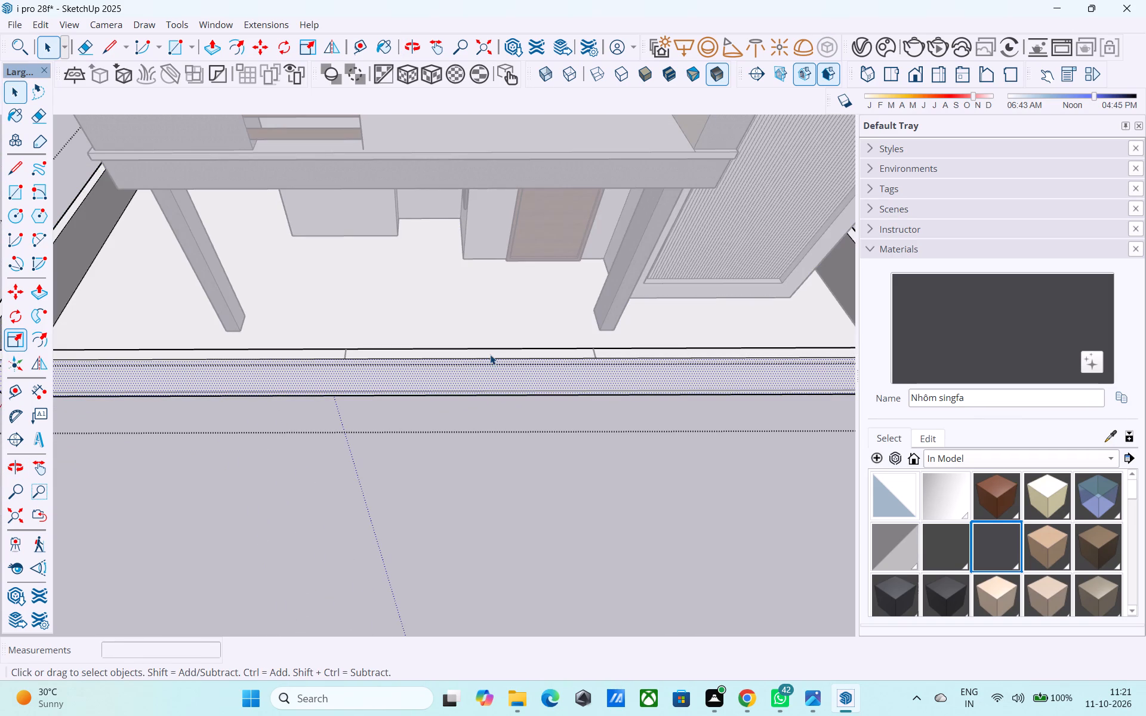
pyautogui.press('l')
pyautogui.scroll(4, 586, 360)
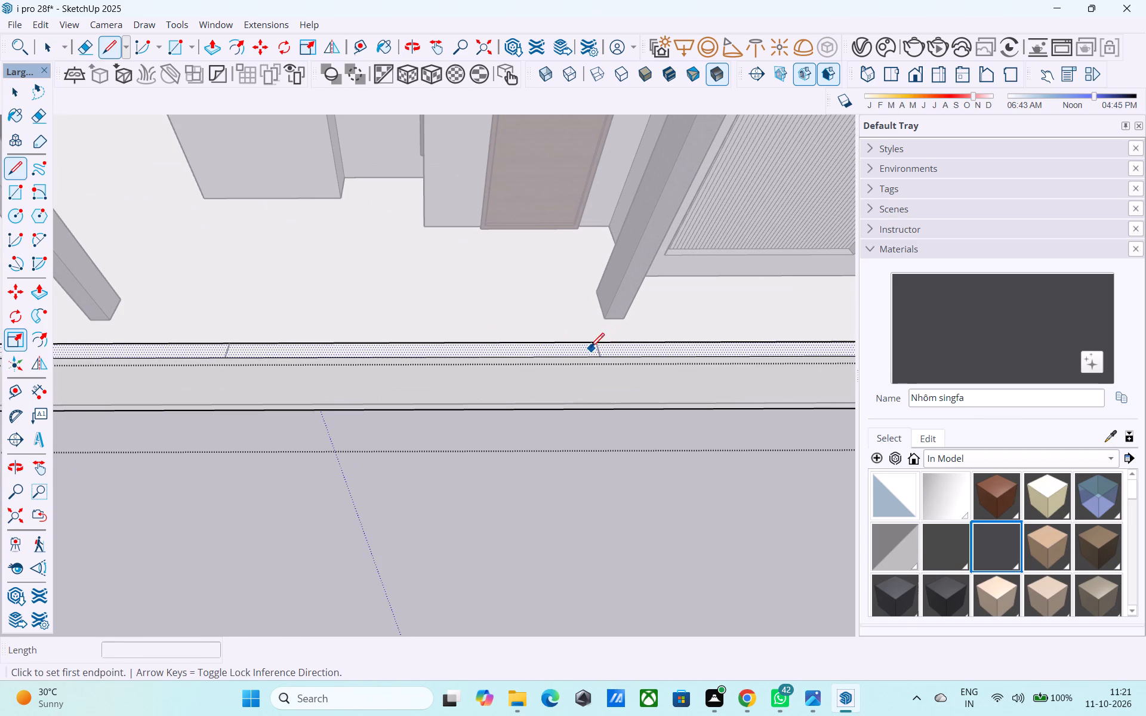
pyautogui.click(595, 344)
pyautogui.click(600, 358)
pyautogui.click(227, 357)
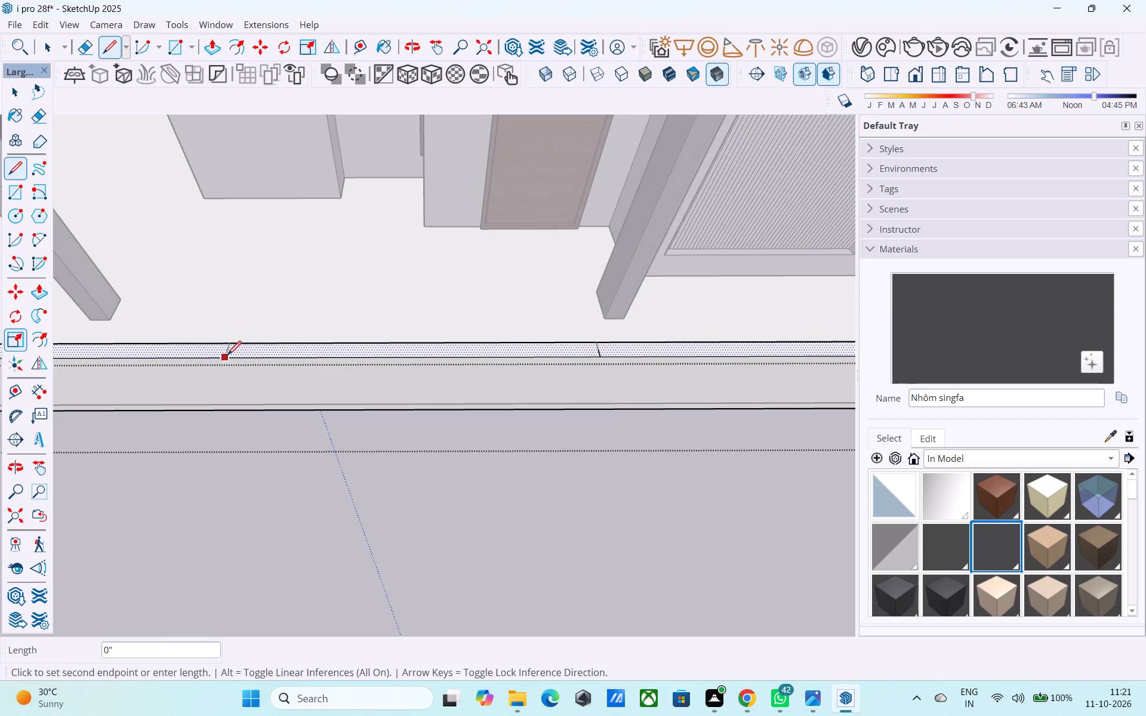
pyautogui.click(230, 342)
pyautogui.press('space')
pyautogui.click(346, 348)
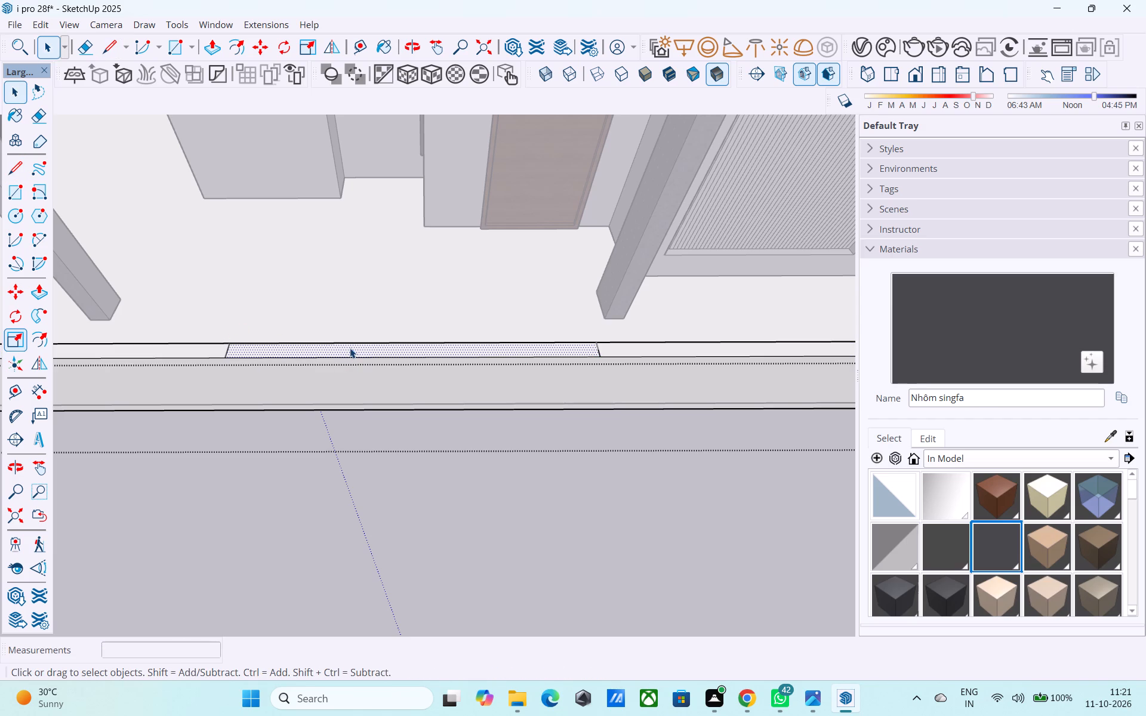
# Push the selected section of the front boundary wall's top down 3' 6" to cut the opening, and leave the wall group.
pyautogui.press('p')
pyautogui.click(350, 348)
pyautogui.click(356, 445)
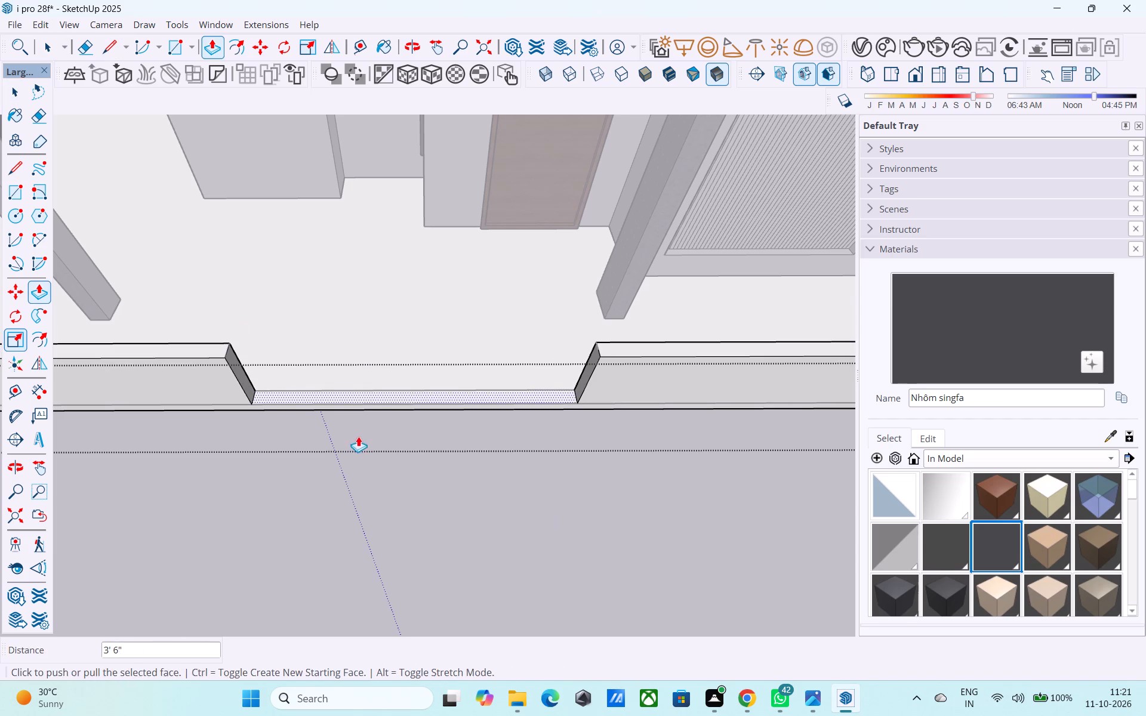
pyautogui.moveTo(358, 434); pyautogui.dragTo(457, 282, button='middle')
pyautogui.keyDown('shift'); pyautogui.moveTo(404, 304); pyautogui.dragTo(463, 334, button='middle'); pyautogui.keyUp('shift')
pyautogui.scroll(-10, 464, 344)
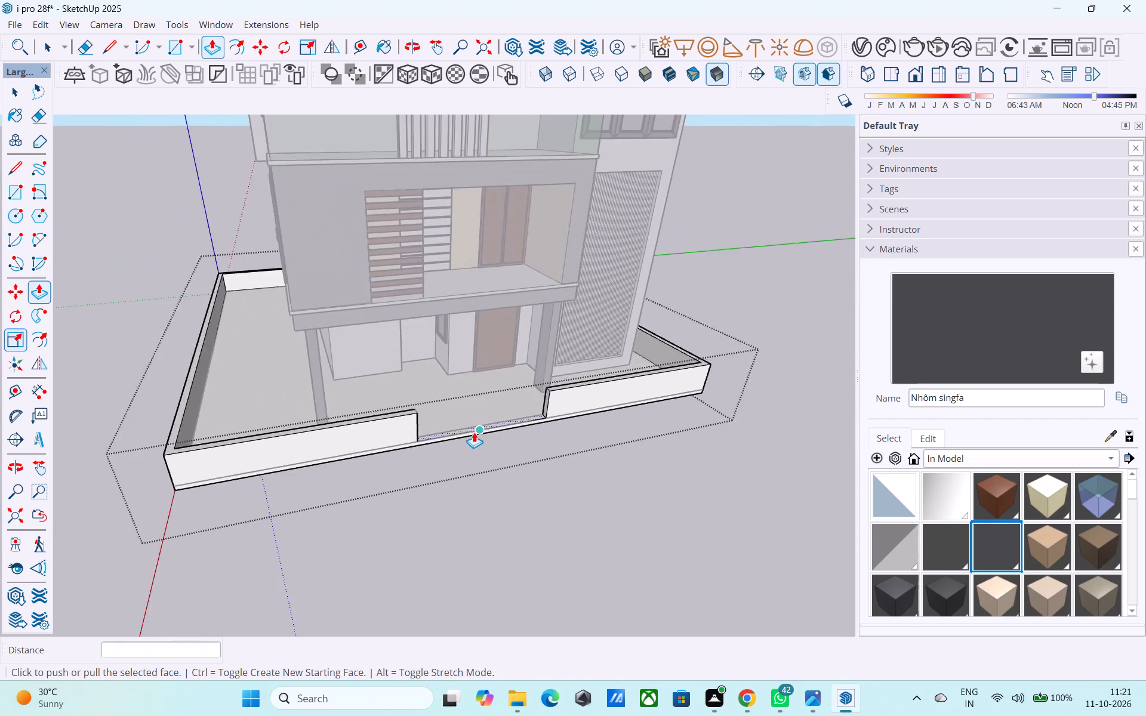
pyautogui.scroll(-2, 474, 432)
pyautogui.press('space')
pyautogui.click(559, 496)
# Import the ornate gate model "cong" from the Downloads folder and place it on the ground in front of the house.
pyautogui.moveTo(389, 422); pyautogui.dragTo(275, 324, button='middle')
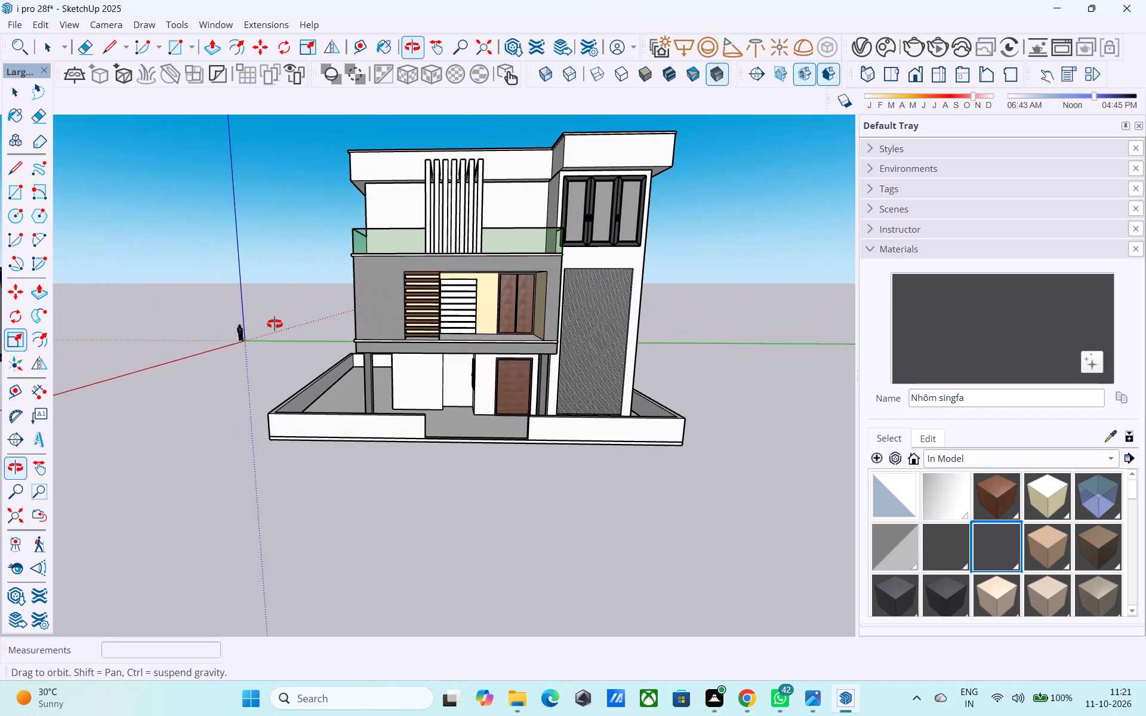
pyautogui.moveTo(275, 324); pyautogui.dragTo(269, 324, button='middle')
pyautogui.click(12, 22)
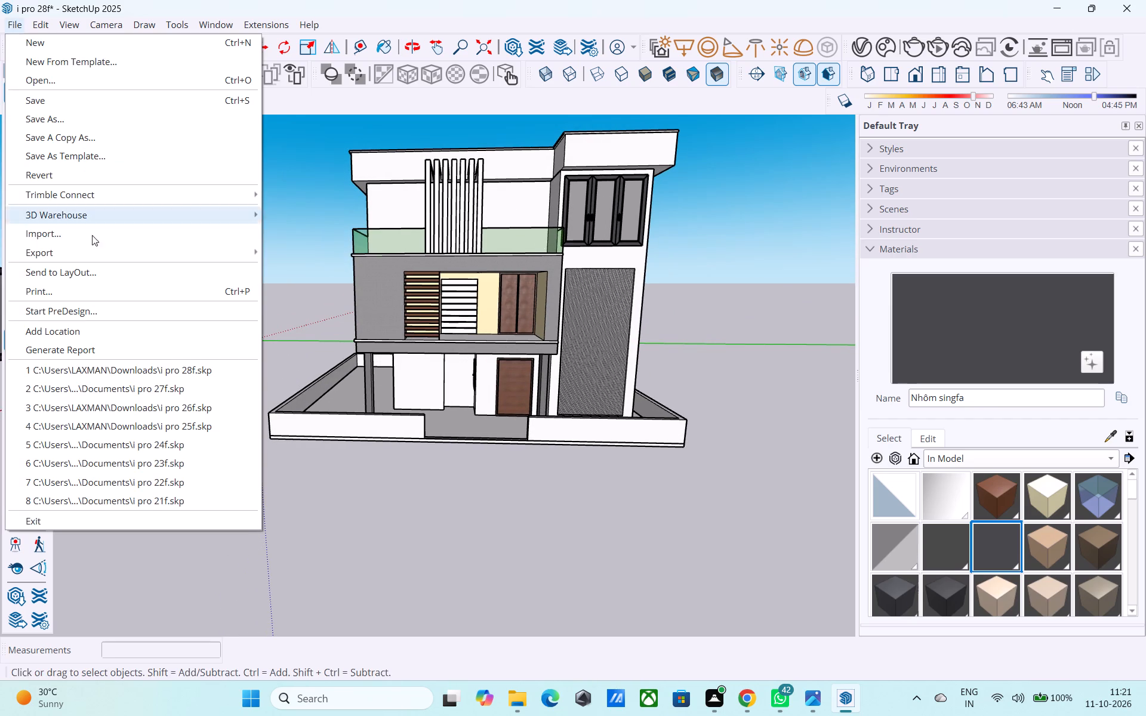
pyautogui.click(82, 237)
pyautogui.scroll(-5, 354, 256)
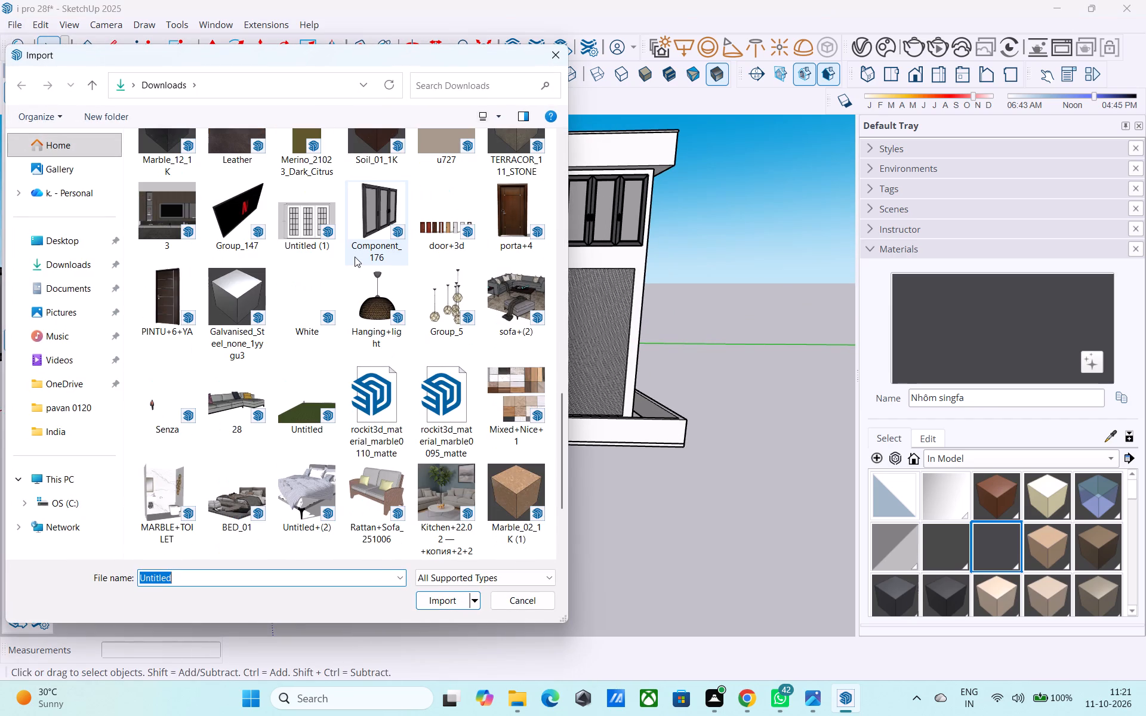
pyautogui.scroll(1, 355, 257)
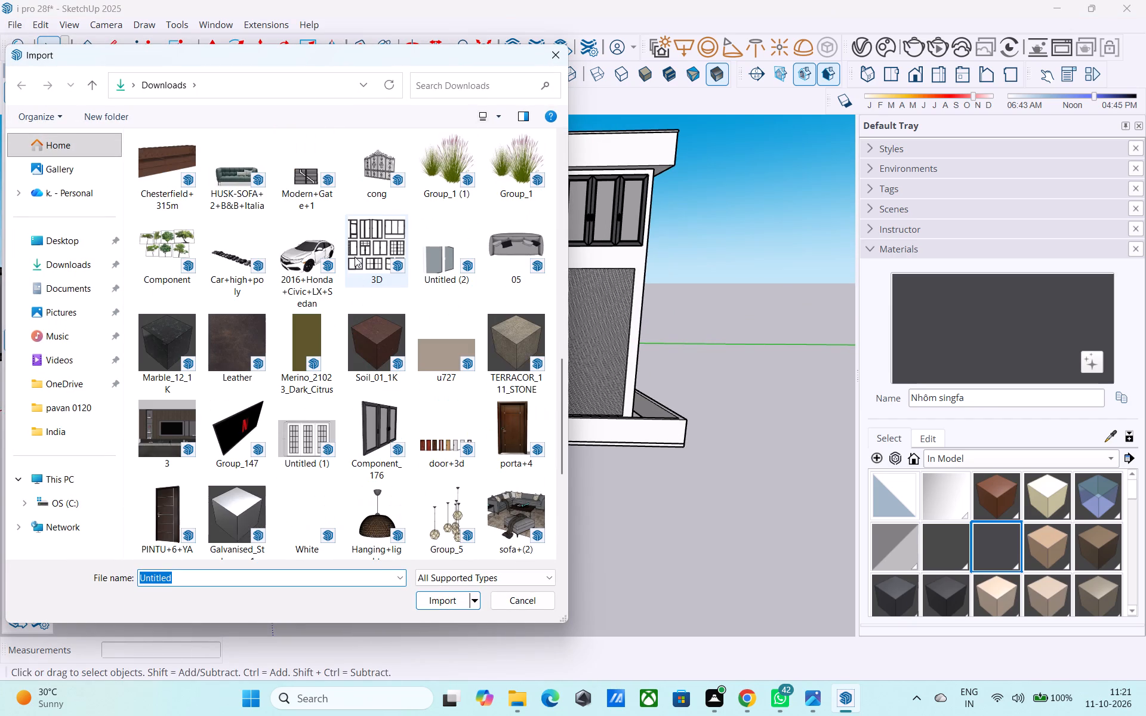
pyautogui.click(304, 155)
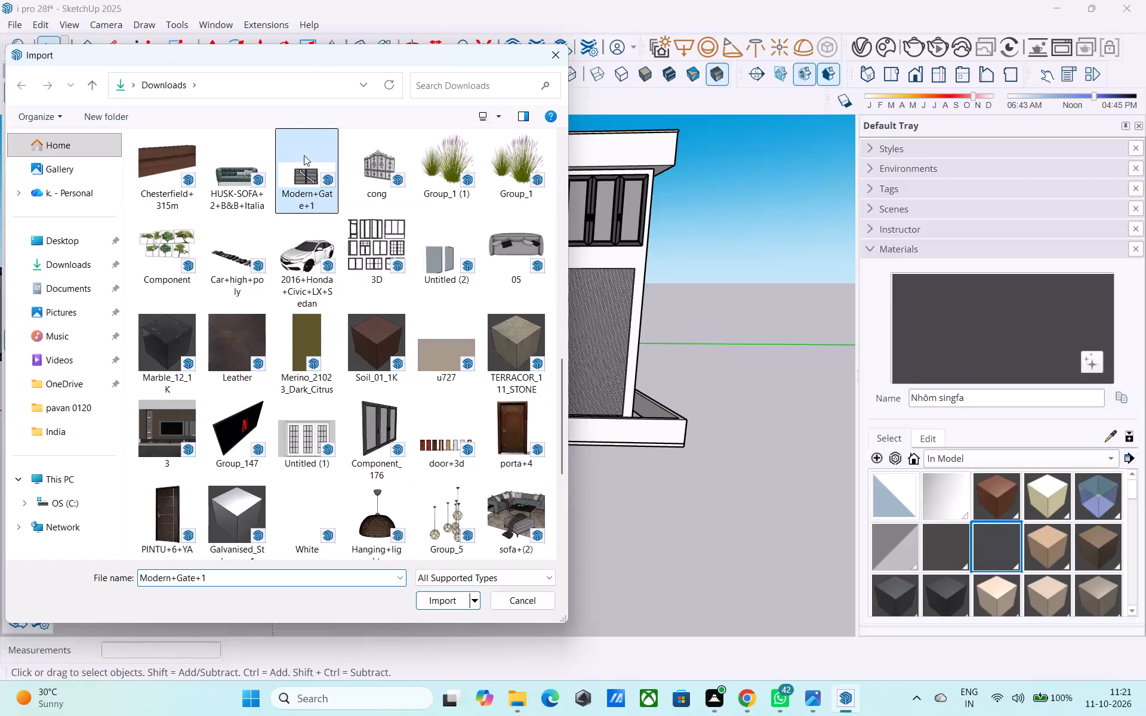
pyautogui.click(363, 171)
pyautogui.click(449, 601)
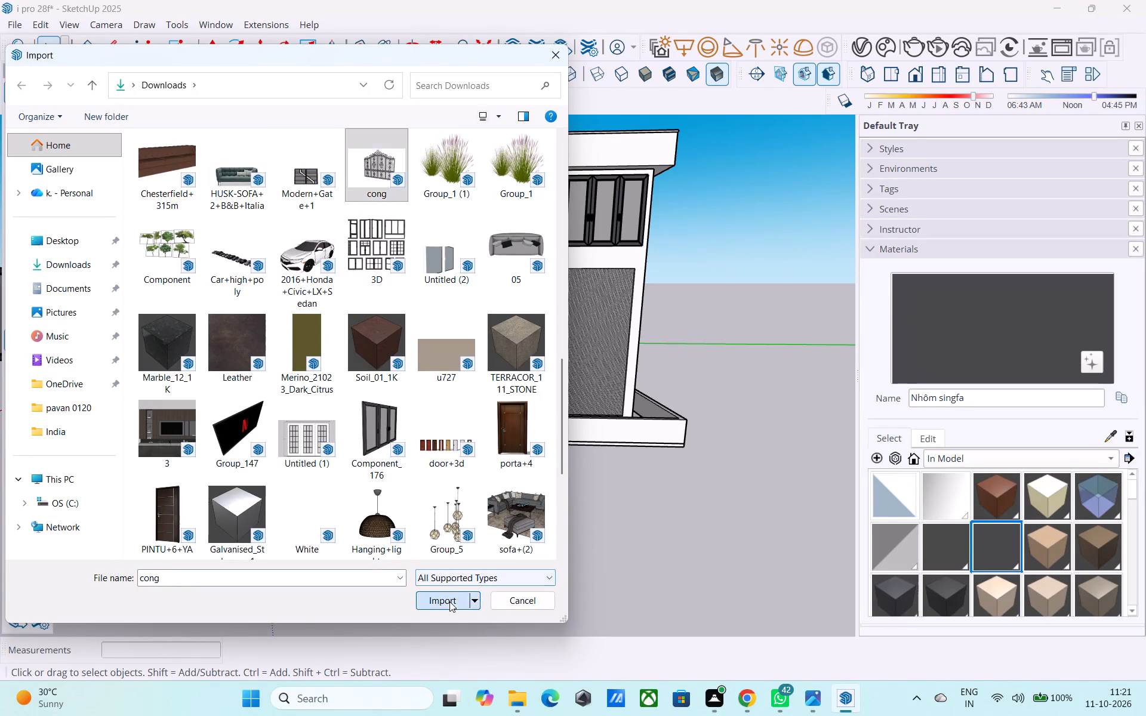
pyautogui.scroll(3, 418, 423)
pyautogui.scroll(-6, 415, 464)
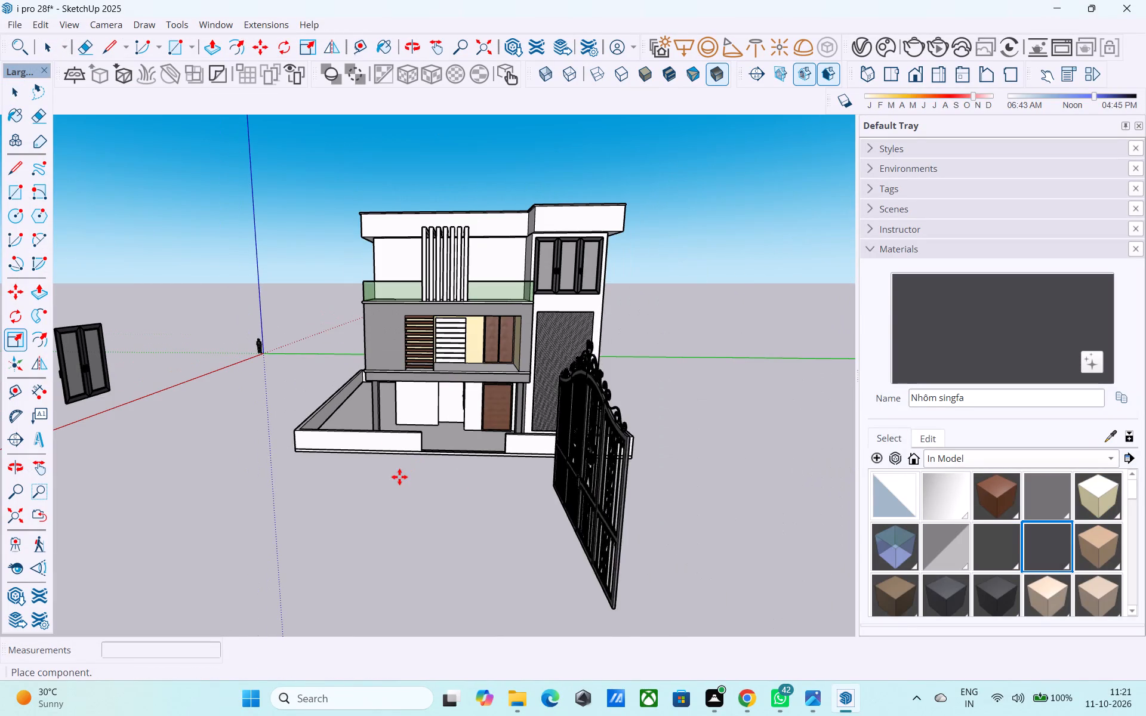
pyautogui.click(386, 471)
# Rotate the gate 90° about its bottom corner so that it runs parallel to the front boundary wall.
pyautogui.scroll(-6, 411, 448)
pyautogui.scroll(4, 488, 557)
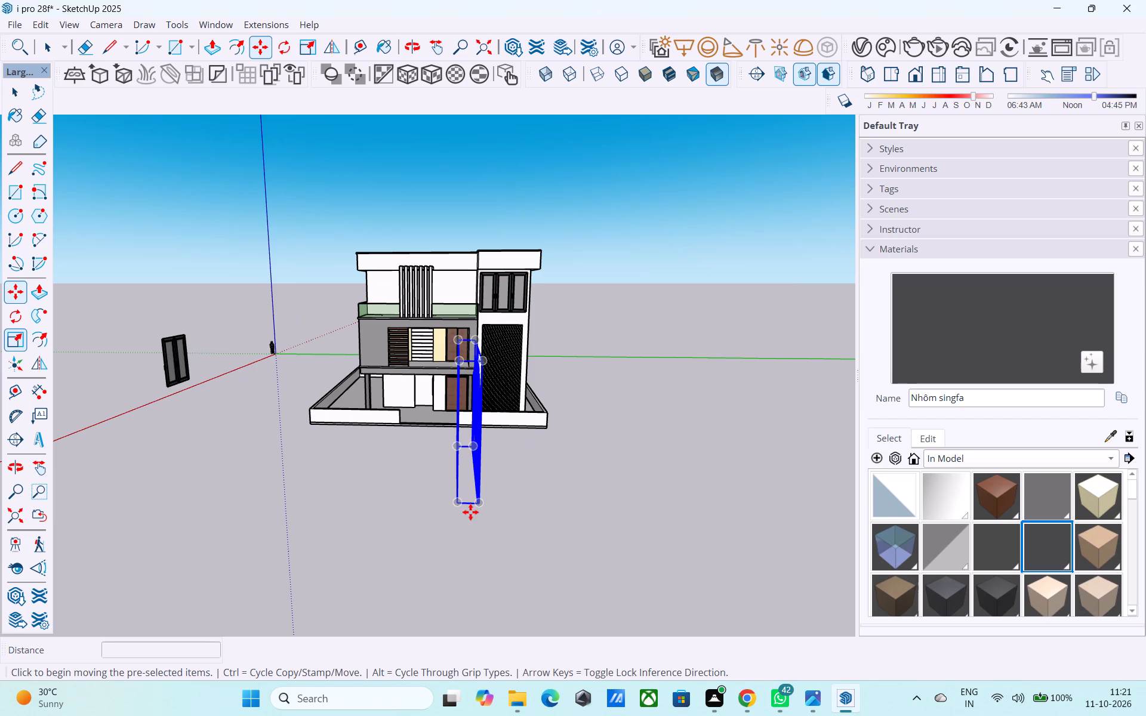
pyautogui.press('q')
pyautogui.scroll(4, 470, 512)
pyautogui.click(452, 497)
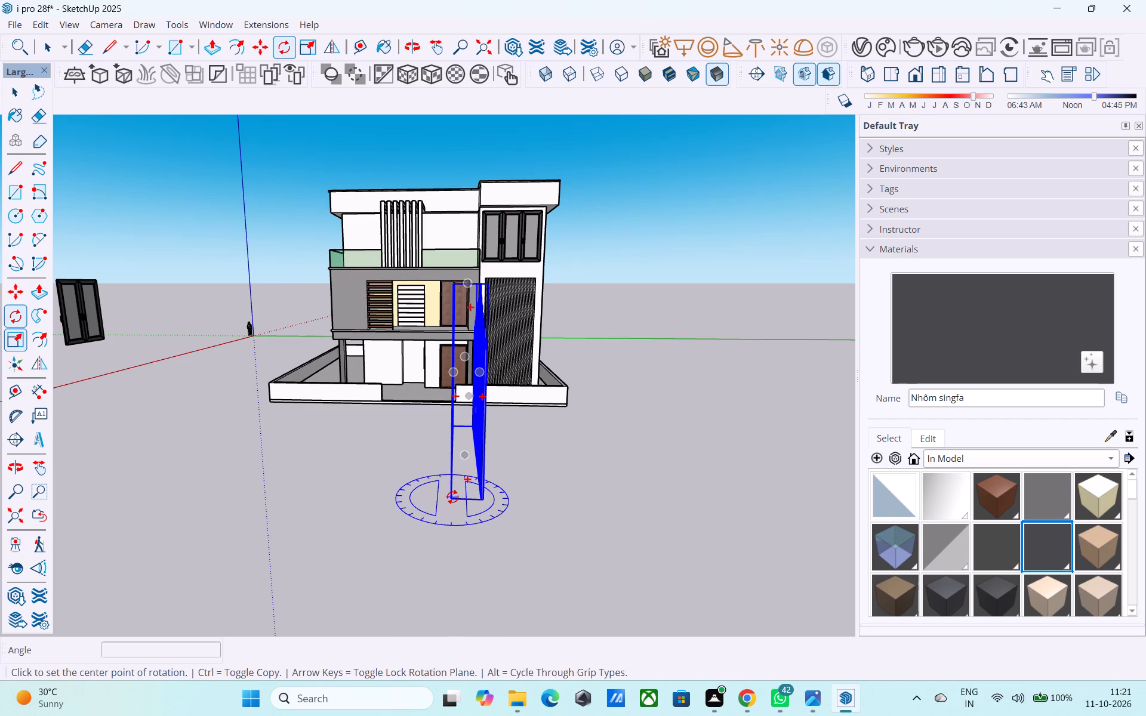
pyautogui.scroll(4, 484, 500)
pyautogui.moveTo(485, 500); pyautogui.dragTo(457, 625, button='middle')
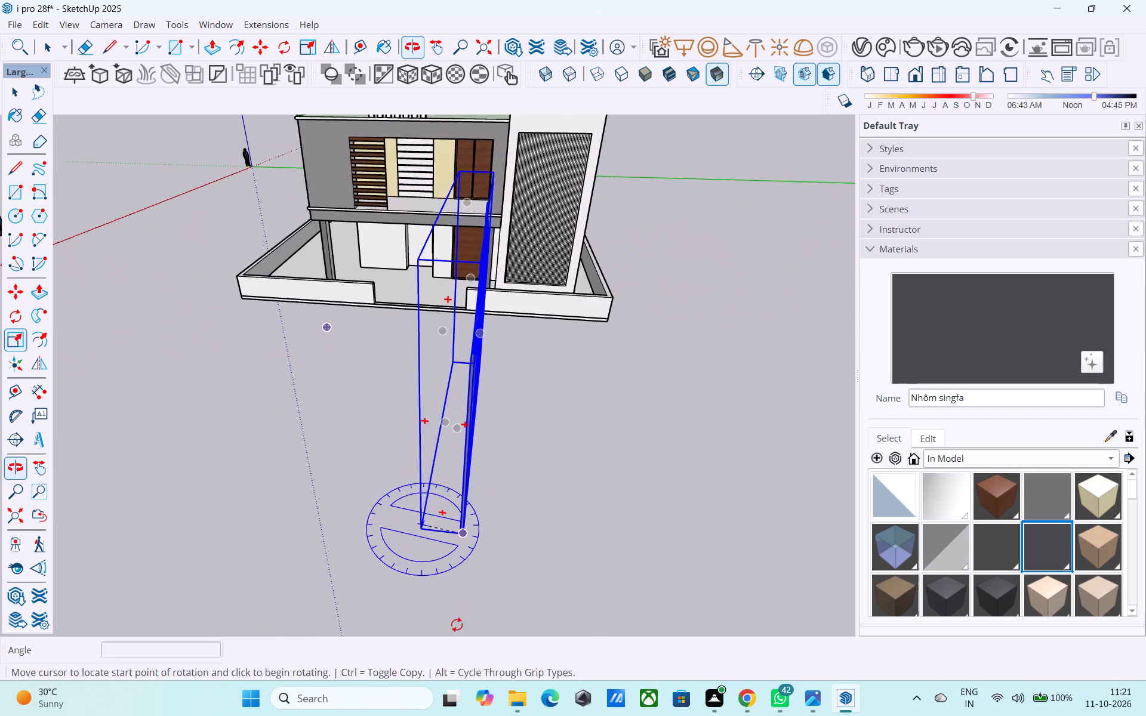
pyautogui.moveTo(457, 625); pyautogui.dragTo(457, 630, button='middle')
pyautogui.scroll(3, 486, 544)
pyautogui.click(476, 530)
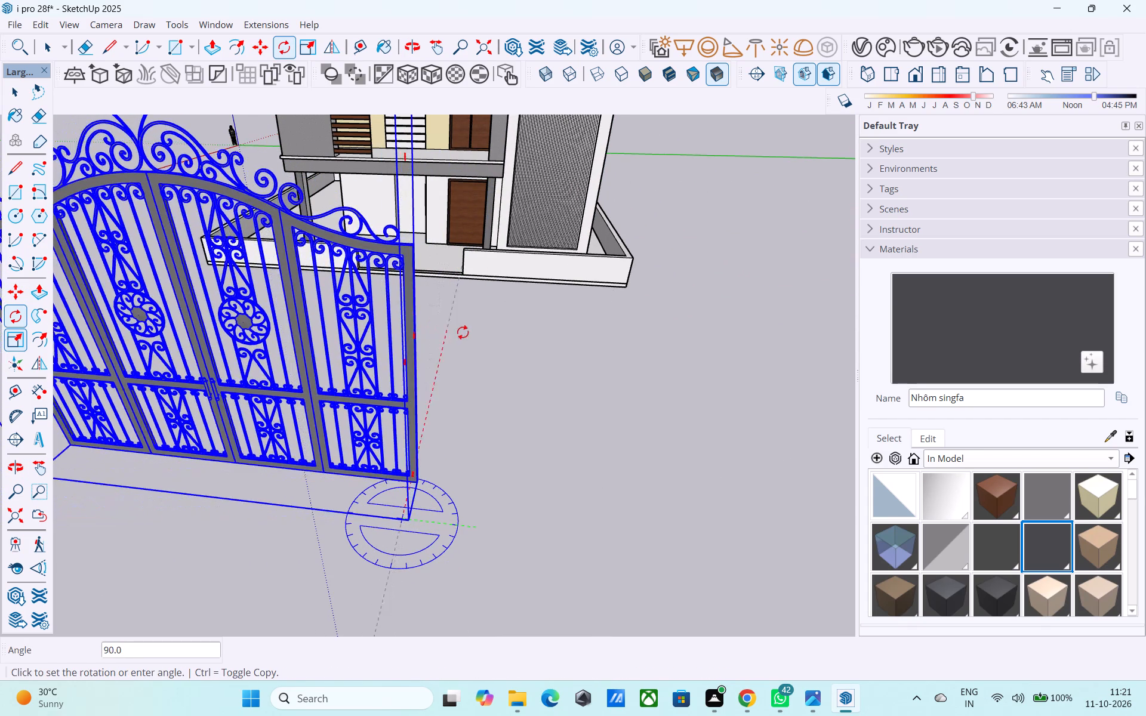
pyautogui.click(445, 325)
# Scale the gate's height by about 0.45, and shorten its length.
pyautogui.scroll(-13, 445, 323)
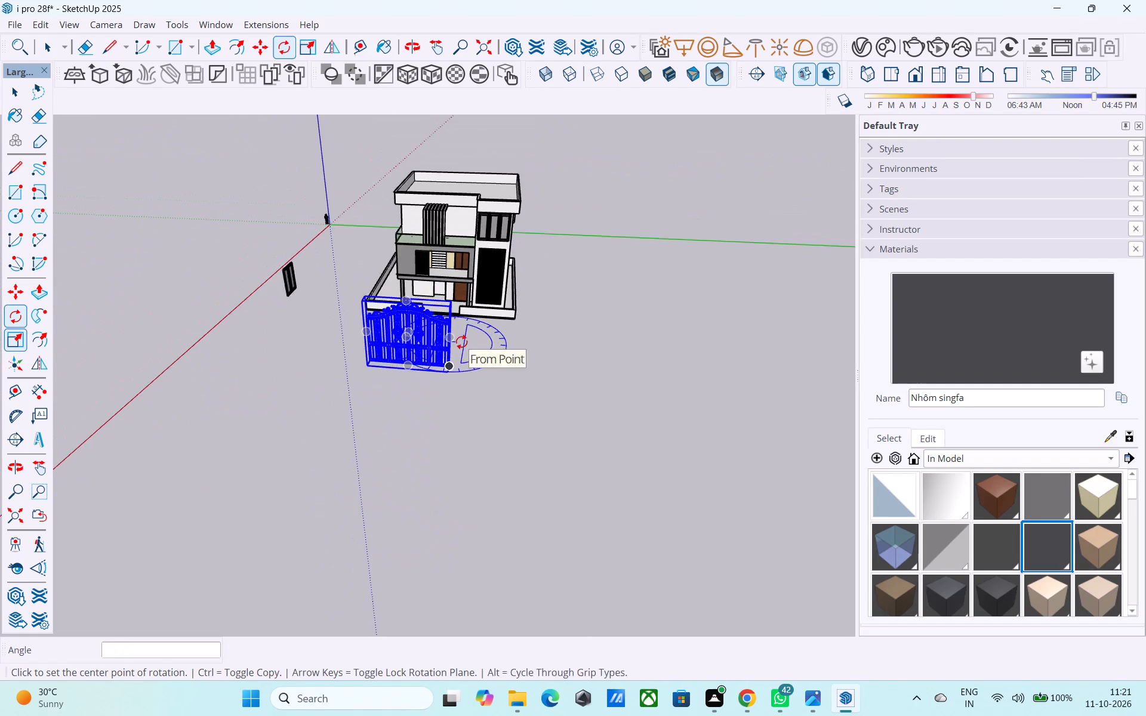
pyautogui.press('s')
pyautogui.scroll(5, 405, 350)
pyautogui.moveTo(406, 268); pyautogui.dragTo(371, 423, button='middle')
pyautogui.scroll(-1, 372, 423)
pyautogui.scroll(3, 386, 393)
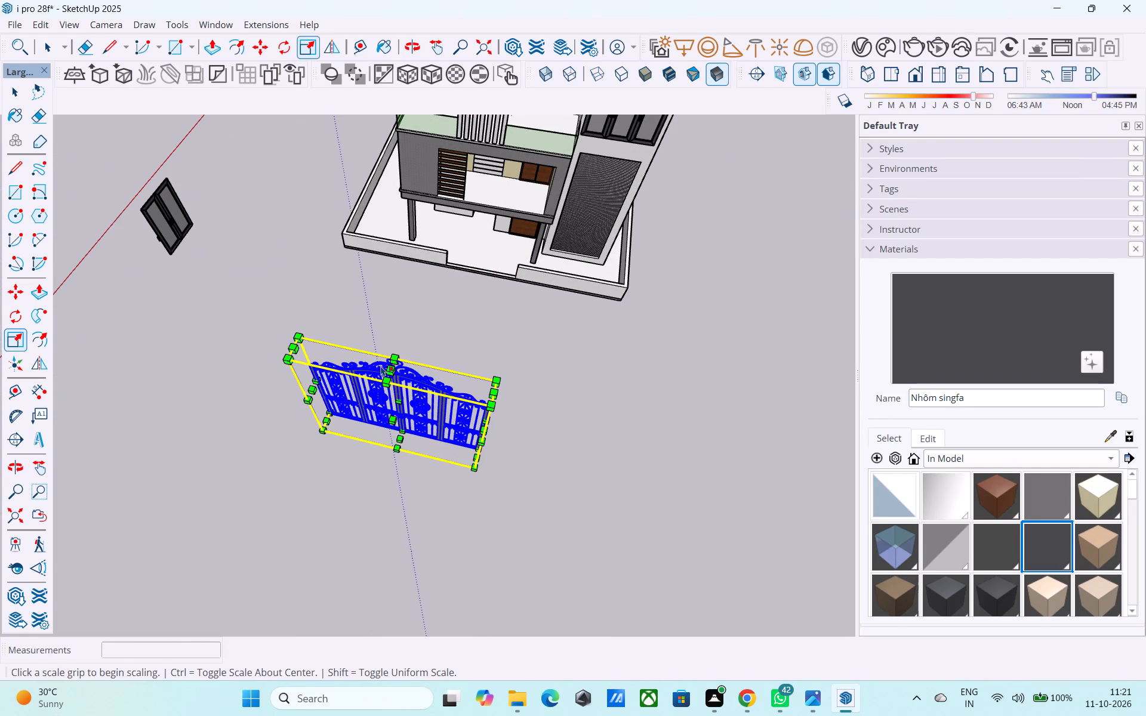
pyautogui.click(390, 369)
pyautogui.moveTo(411, 412); pyautogui.dragTo(453, 234, button='middle')
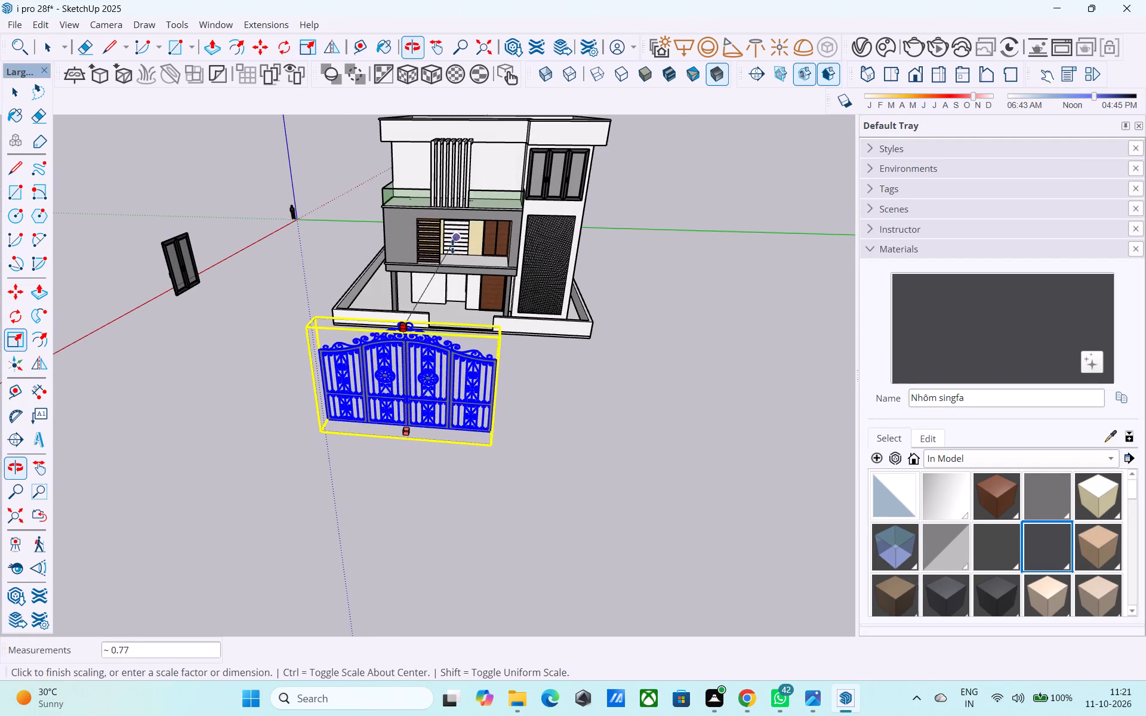
pyautogui.moveTo(433, 335); pyautogui.dragTo(454, 243, button='middle')
pyautogui.click(423, 316)
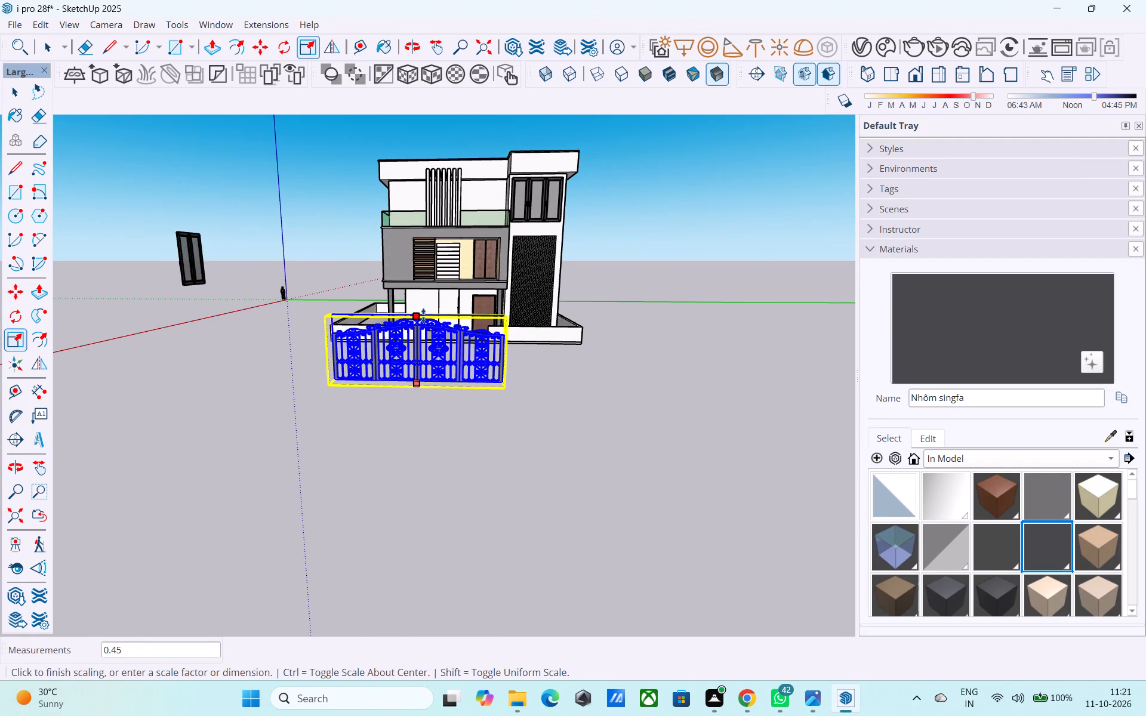
pyautogui.moveTo(507, 354); pyautogui.dragTo(315, 360, button='middle')
pyautogui.scroll(6, 297, 369)
pyautogui.click(409, 342)
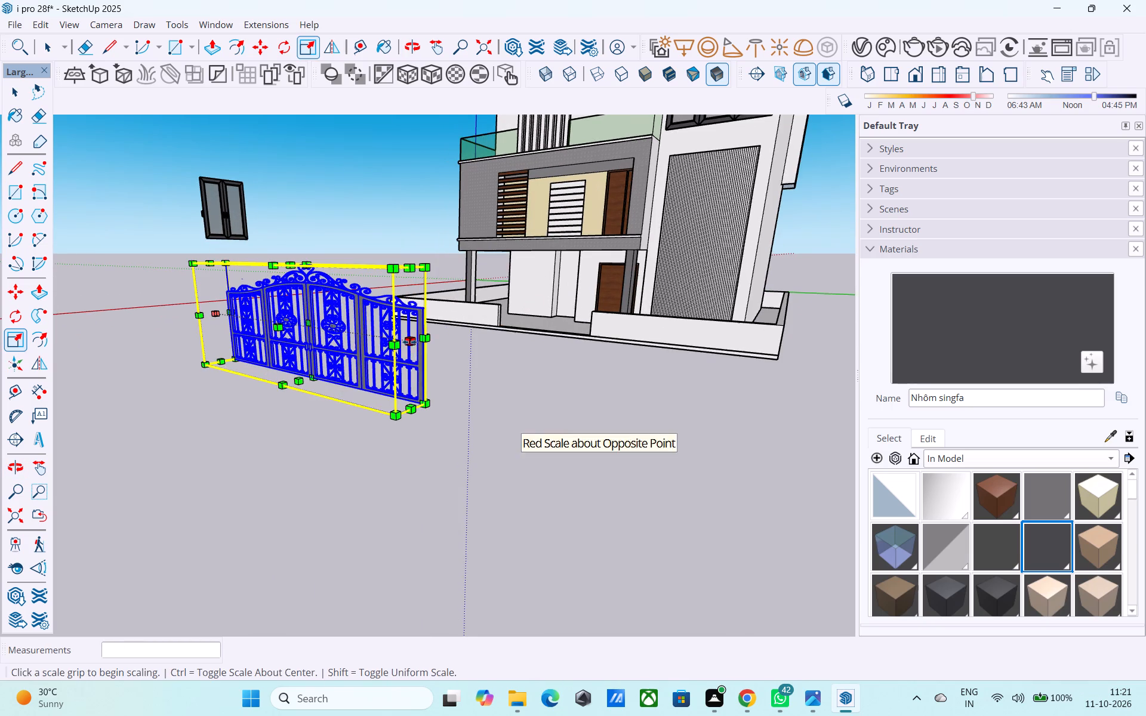
pyautogui.click(324, 334)
# Scale the gate's height down slightly from its top.
pyautogui.moveTo(324, 336); pyautogui.dragTo(608, 353, button='middle')
pyautogui.moveTo(470, 315); pyautogui.dragTo(451, 426, button='middle')
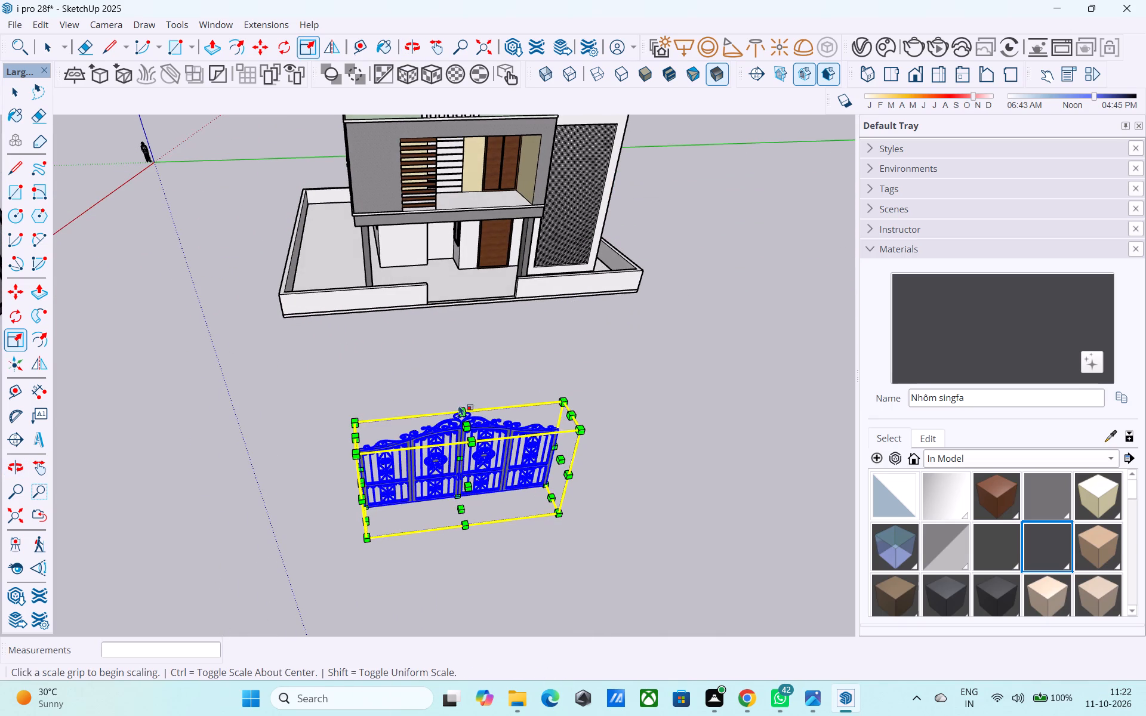
pyautogui.click(467, 419)
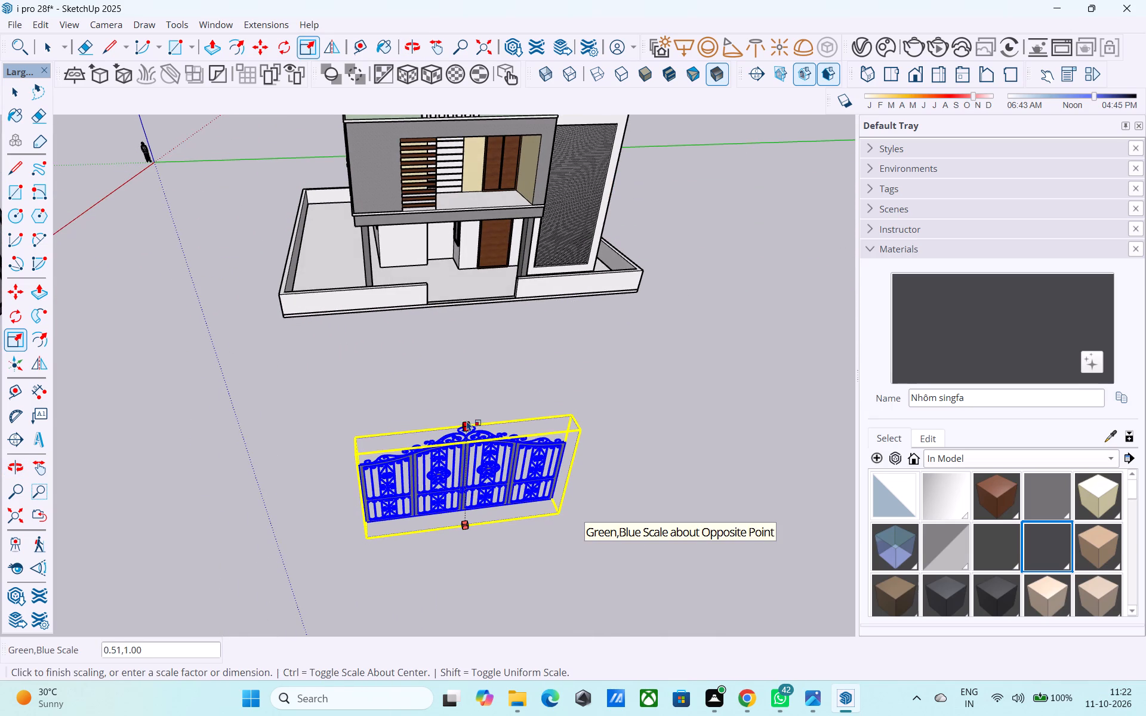
pyautogui.press('space')
pyautogui.press('s')
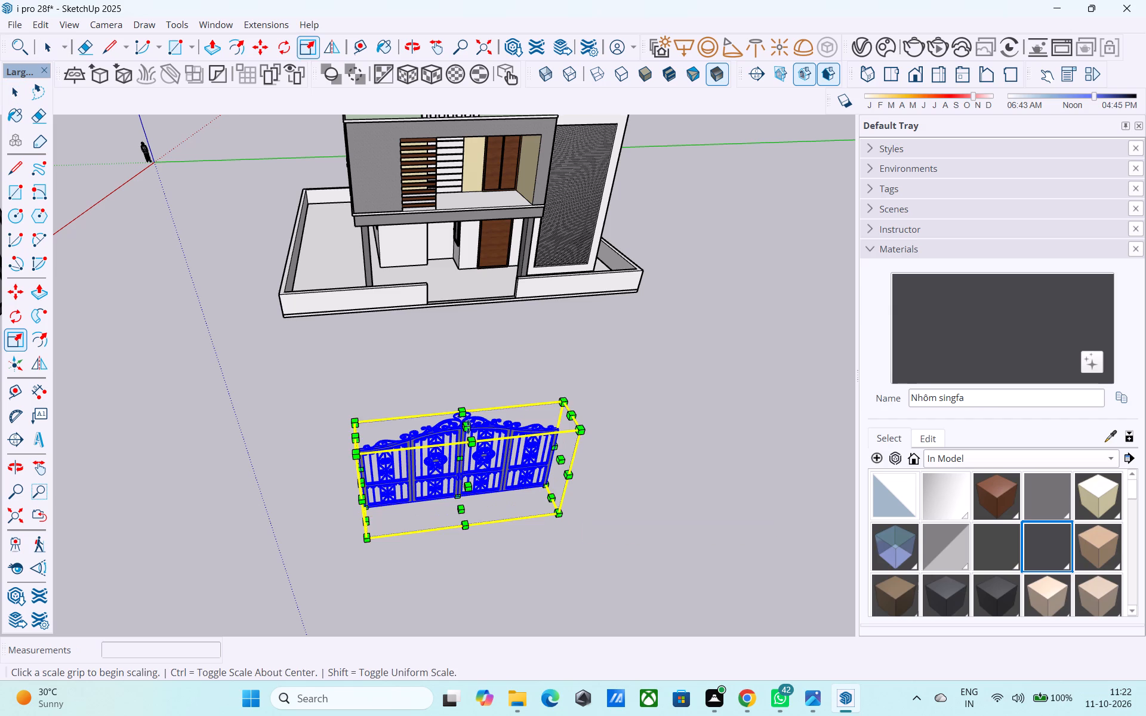
pyautogui.click(465, 427)
pyautogui.click(466, 442)
# Scale the gate's length by 0.87 and its height by about 0.80.
pyautogui.moveTo(415, 514); pyautogui.dragTo(498, 440, button='middle')
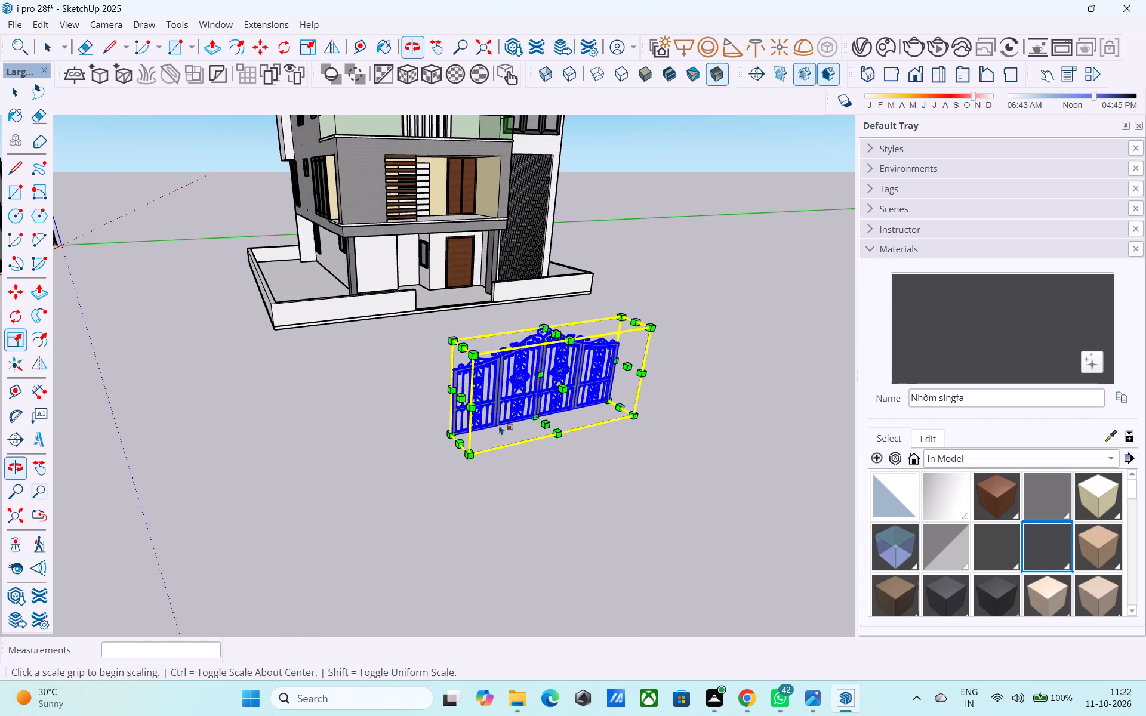
pyautogui.scroll(3, 478, 409)
pyautogui.click(452, 391)
pyautogui.click(485, 383)
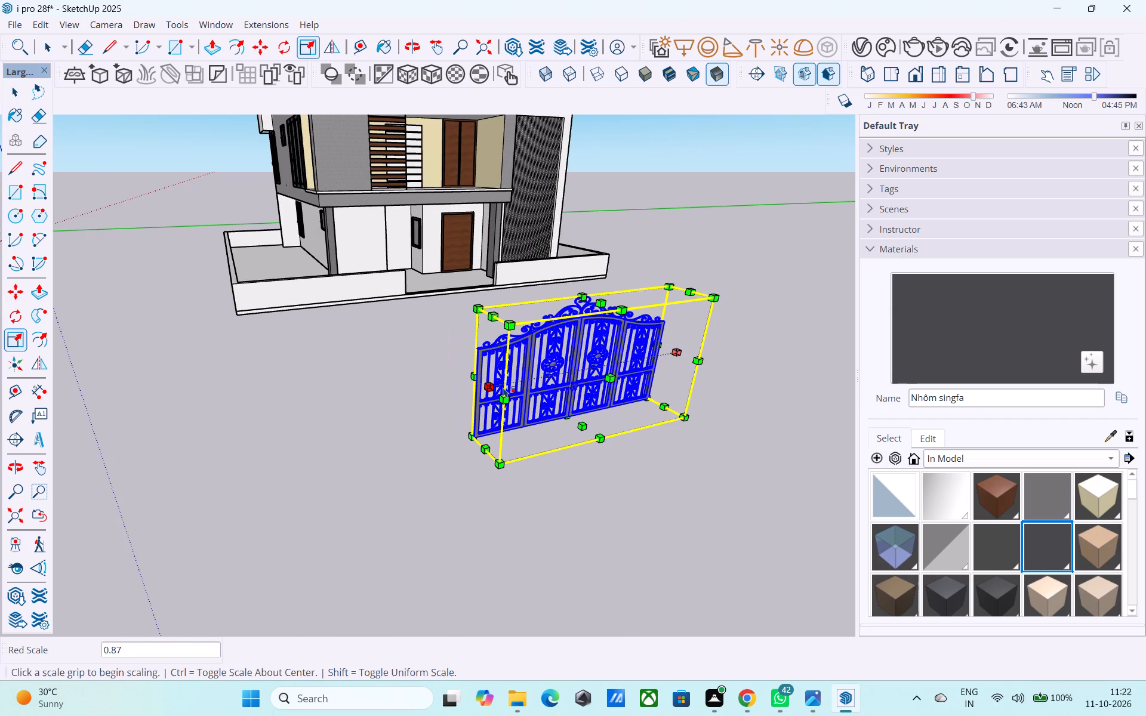
pyautogui.click(603, 302)
pyautogui.click(600, 331)
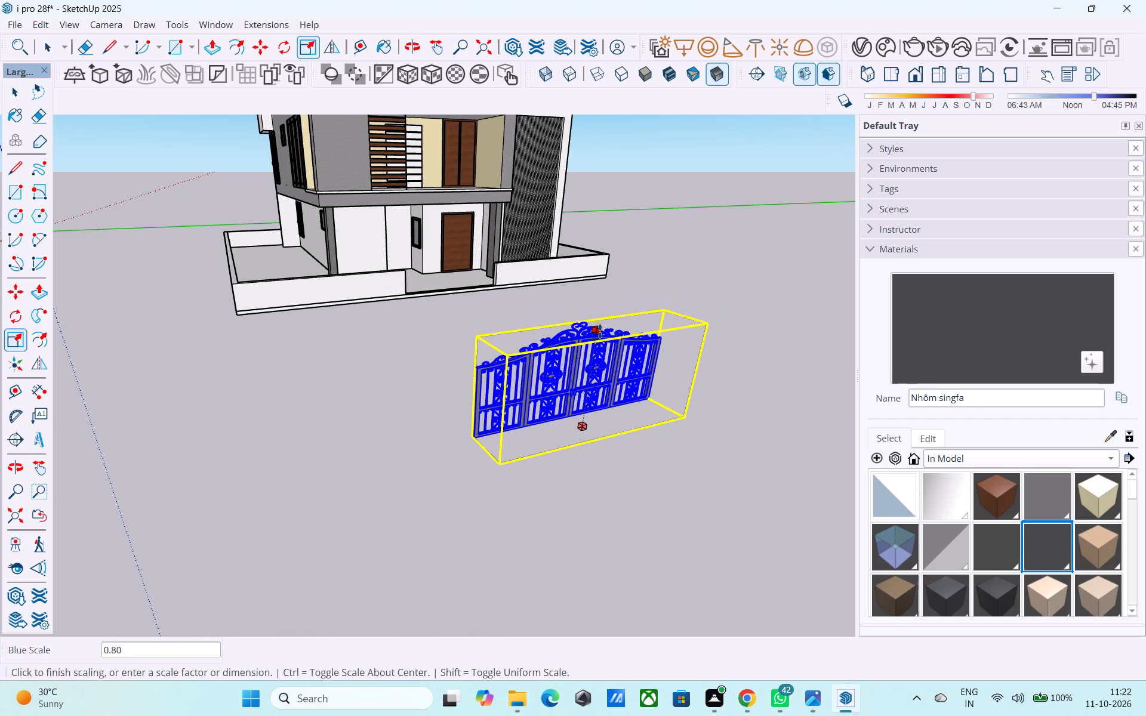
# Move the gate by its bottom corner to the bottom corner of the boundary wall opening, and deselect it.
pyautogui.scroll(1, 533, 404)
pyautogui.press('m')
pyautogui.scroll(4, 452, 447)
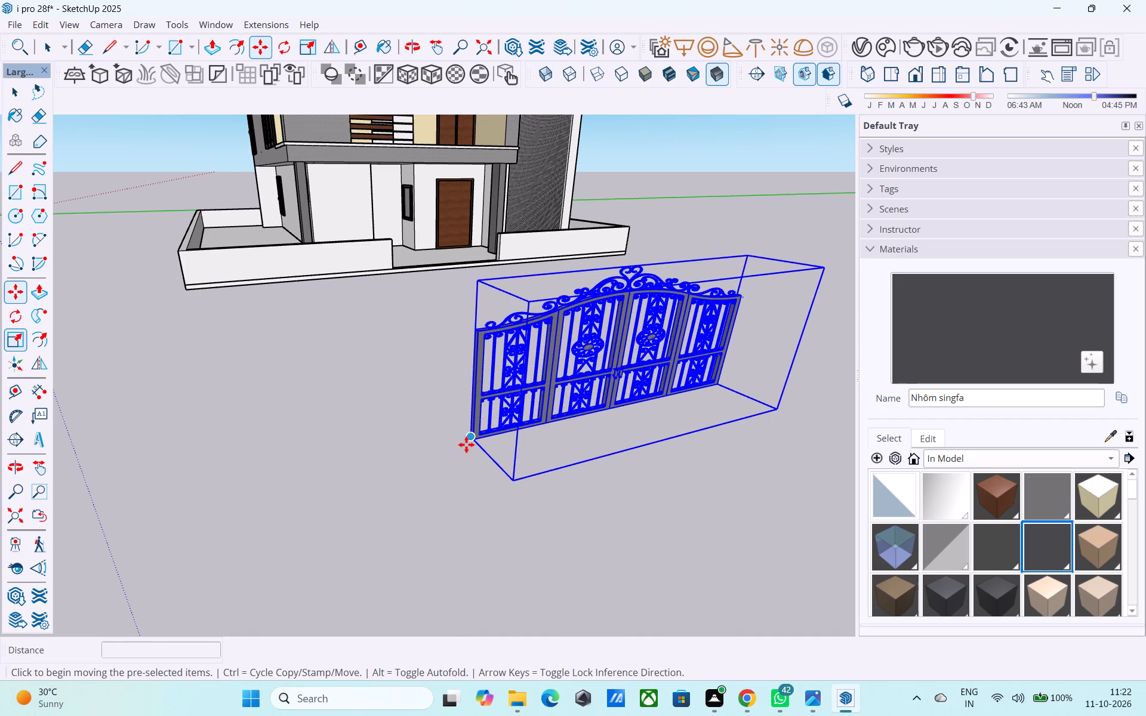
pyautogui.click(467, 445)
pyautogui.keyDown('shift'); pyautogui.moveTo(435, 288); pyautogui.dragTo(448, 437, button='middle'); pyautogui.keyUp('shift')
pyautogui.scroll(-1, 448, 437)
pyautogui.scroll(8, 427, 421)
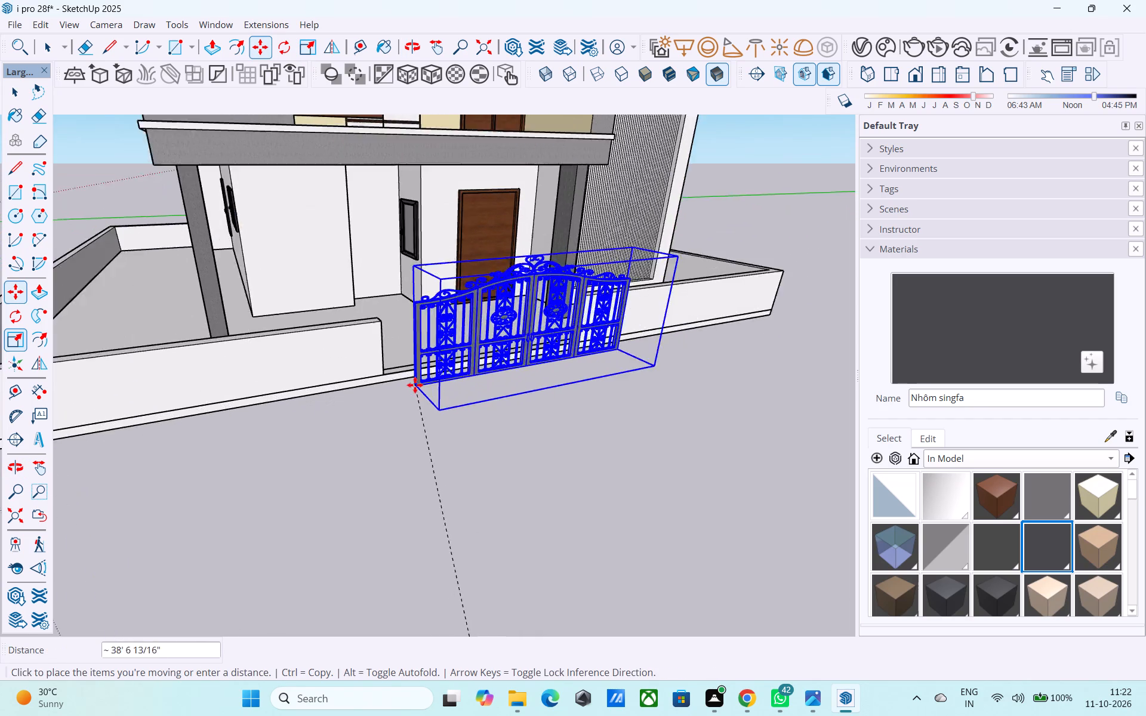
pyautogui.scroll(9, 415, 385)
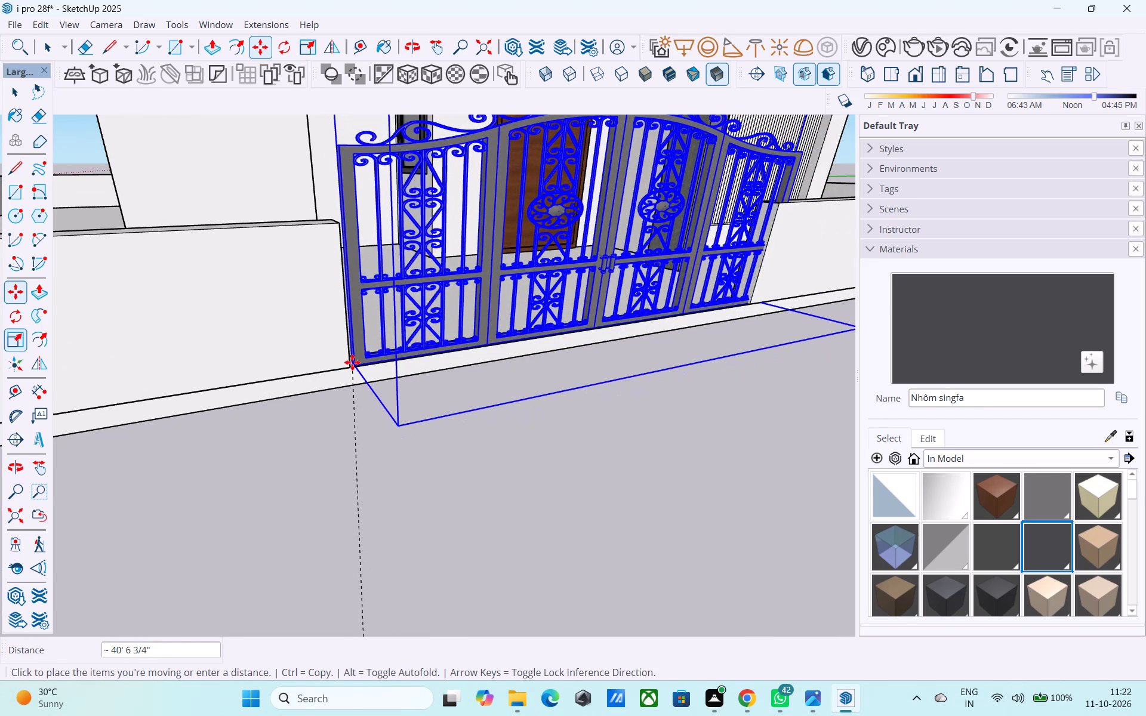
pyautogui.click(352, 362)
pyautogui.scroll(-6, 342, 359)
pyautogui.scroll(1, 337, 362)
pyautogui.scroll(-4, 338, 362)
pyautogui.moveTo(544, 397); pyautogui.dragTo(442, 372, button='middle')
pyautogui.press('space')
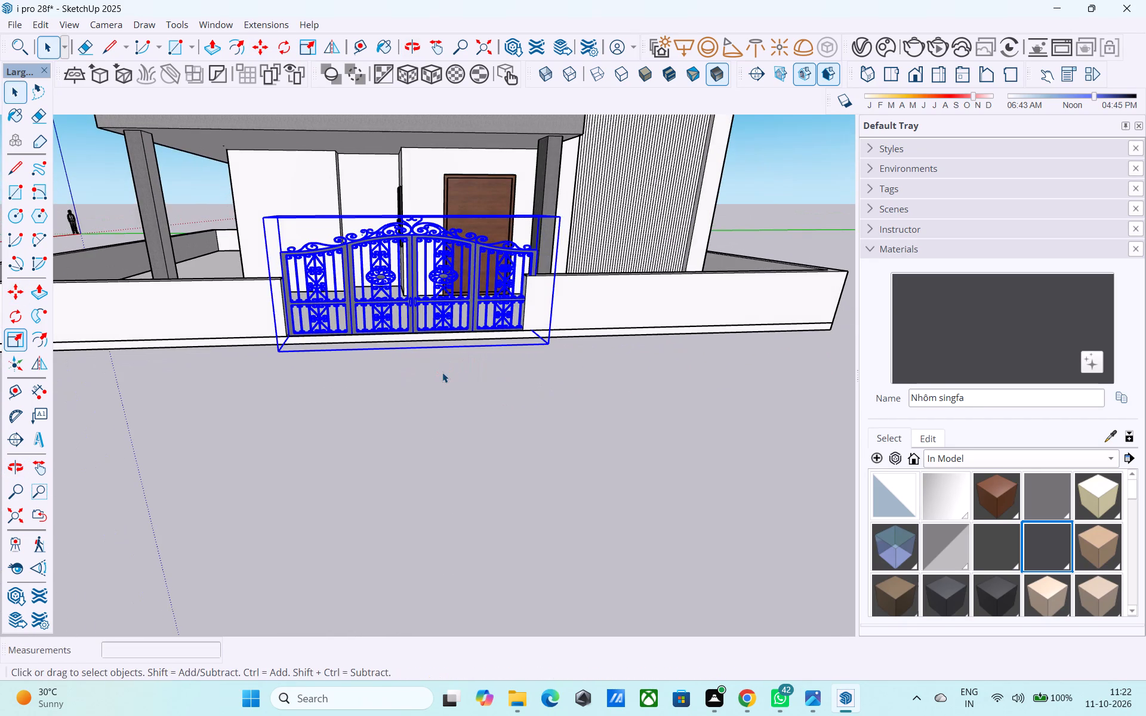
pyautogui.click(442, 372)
# Examine how the gate fits in the front wall opening from several angles and distances.
pyautogui.scroll(-9, 510, 374)
pyautogui.moveTo(490, 400); pyautogui.dragTo(647, 421, button='middle')
pyautogui.scroll(-3, 650, 422)
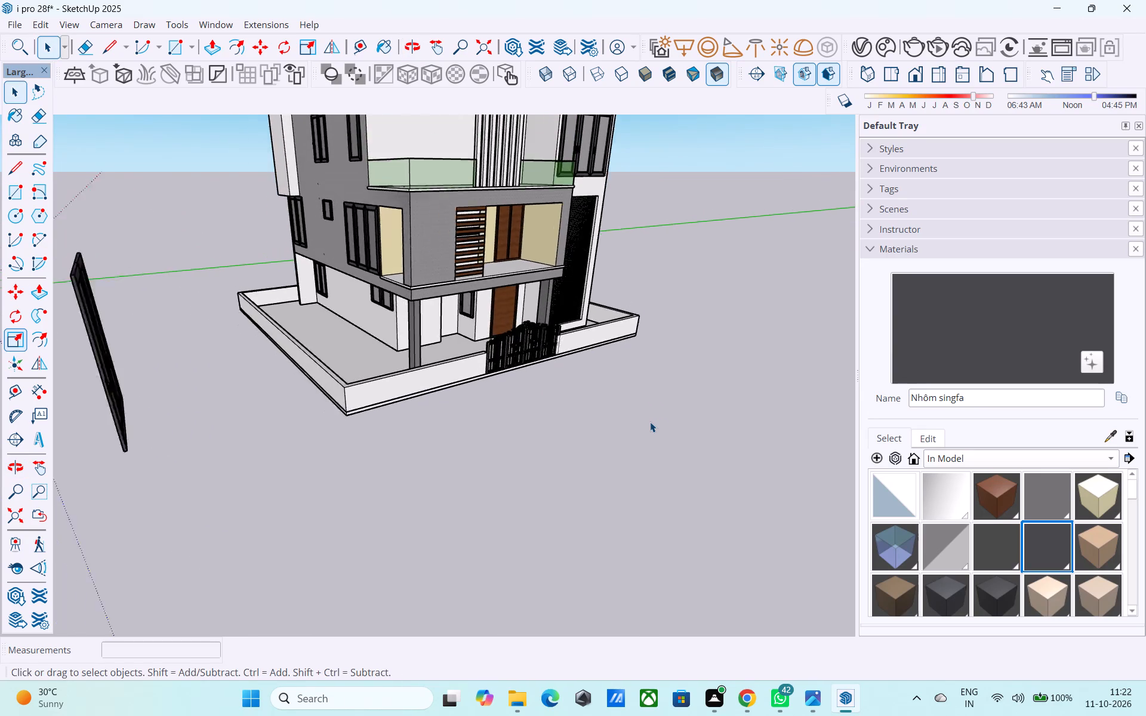
pyautogui.scroll(-1, 650, 422)
pyautogui.moveTo(650, 422); pyautogui.dragTo(415, 402, button='middle')
pyautogui.scroll(-7, 426, 387)
pyautogui.moveTo(446, 398); pyautogui.dragTo(410, 393, button='middle')
pyautogui.scroll(5, 410, 393)
pyautogui.scroll(5, 502, 415)
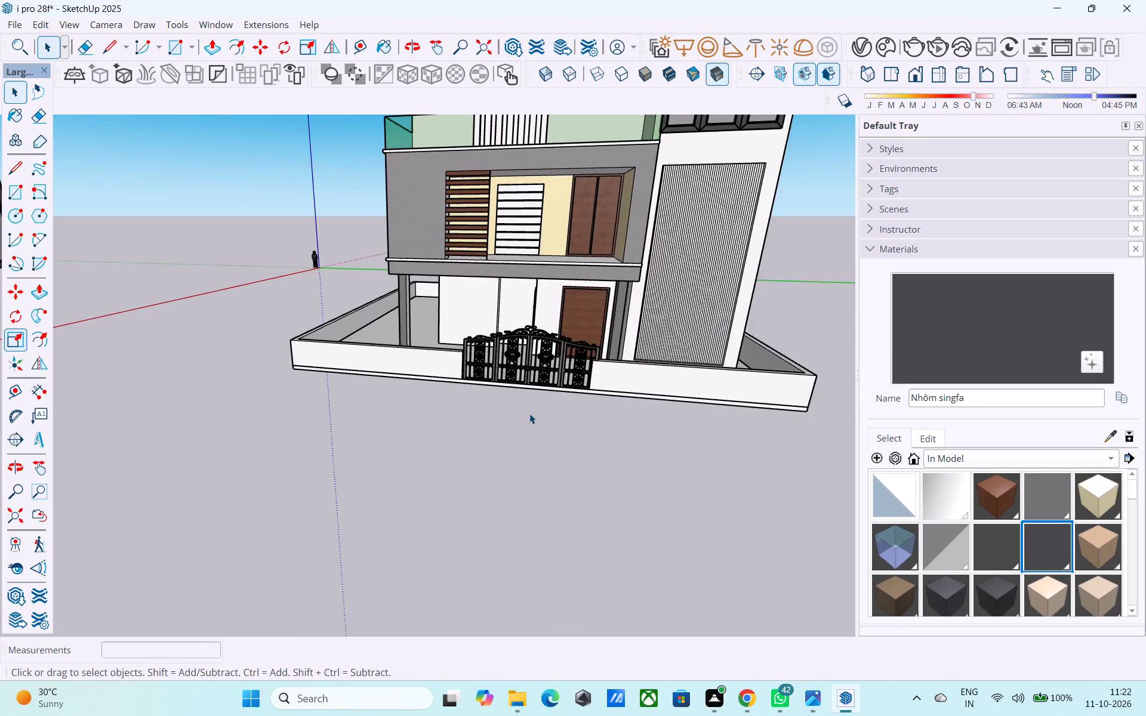
pyautogui.scroll(6, 529, 413)
pyautogui.scroll(-4, 534, 413)
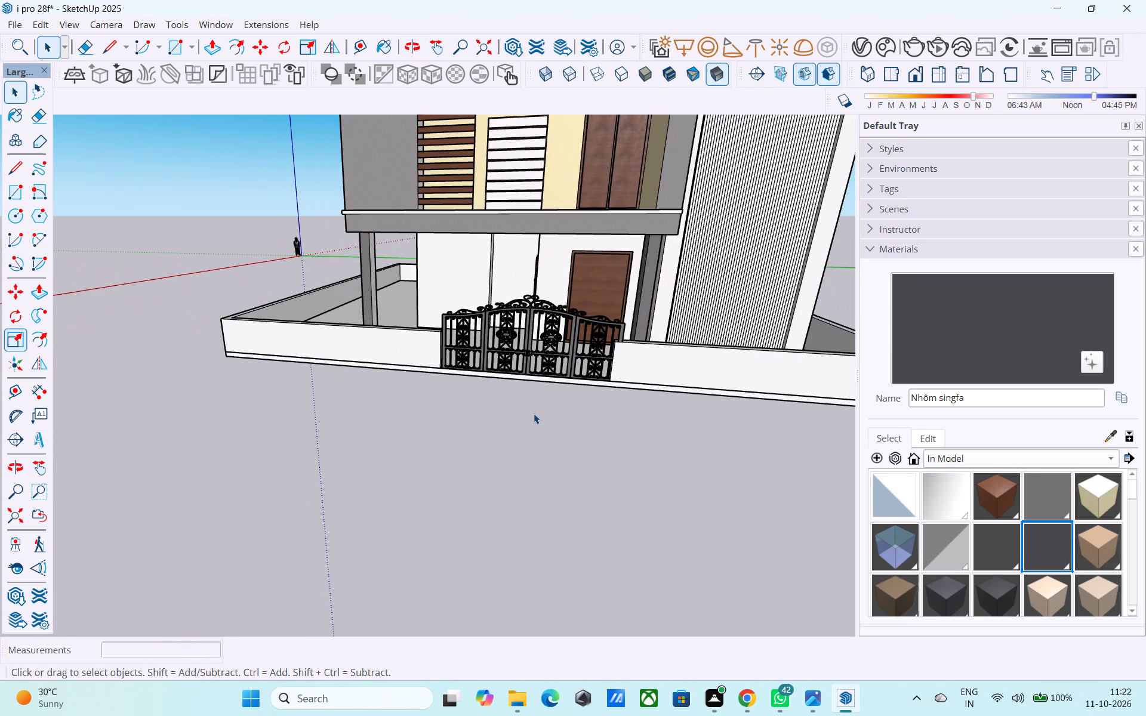
pyautogui.scroll(-10, 534, 413)
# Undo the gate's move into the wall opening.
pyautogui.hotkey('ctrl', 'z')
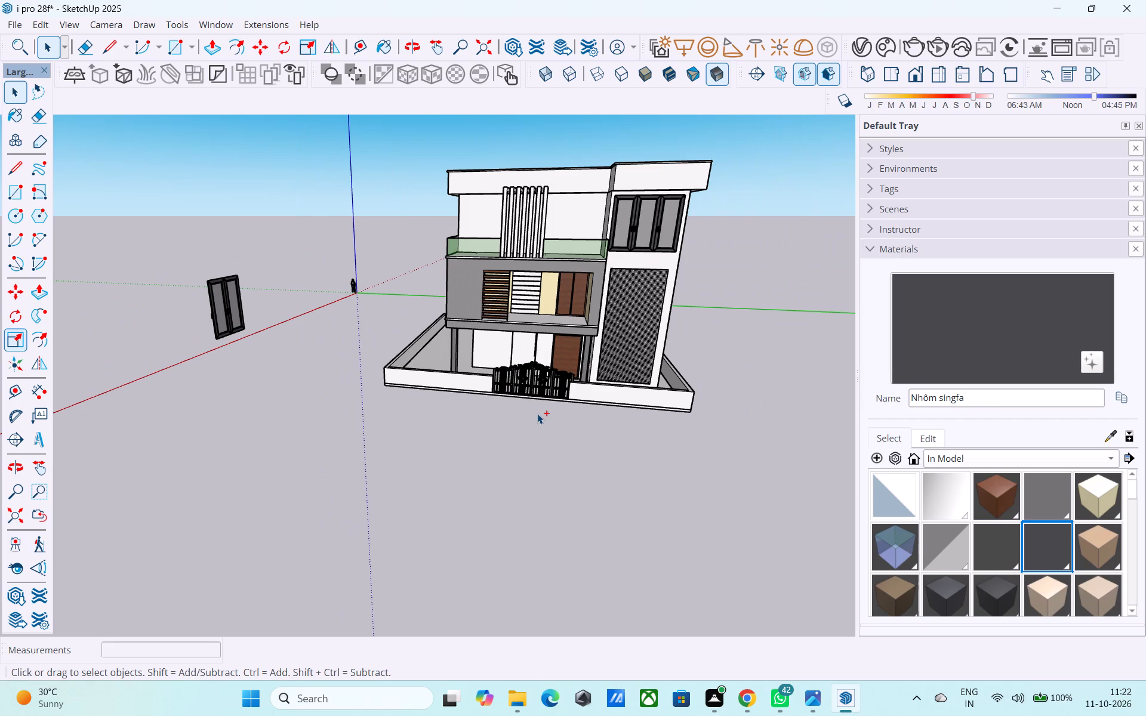
# Close the existing front wall opening by extending its end face 15' across to the opposite wall end.
pyautogui.scroll(7, 477, 404)
pyautogui.moveTo(497, 387); pyautogui.dragTo(244, 393, button='middle')
pyautogui.scroll(3, 275, 376)
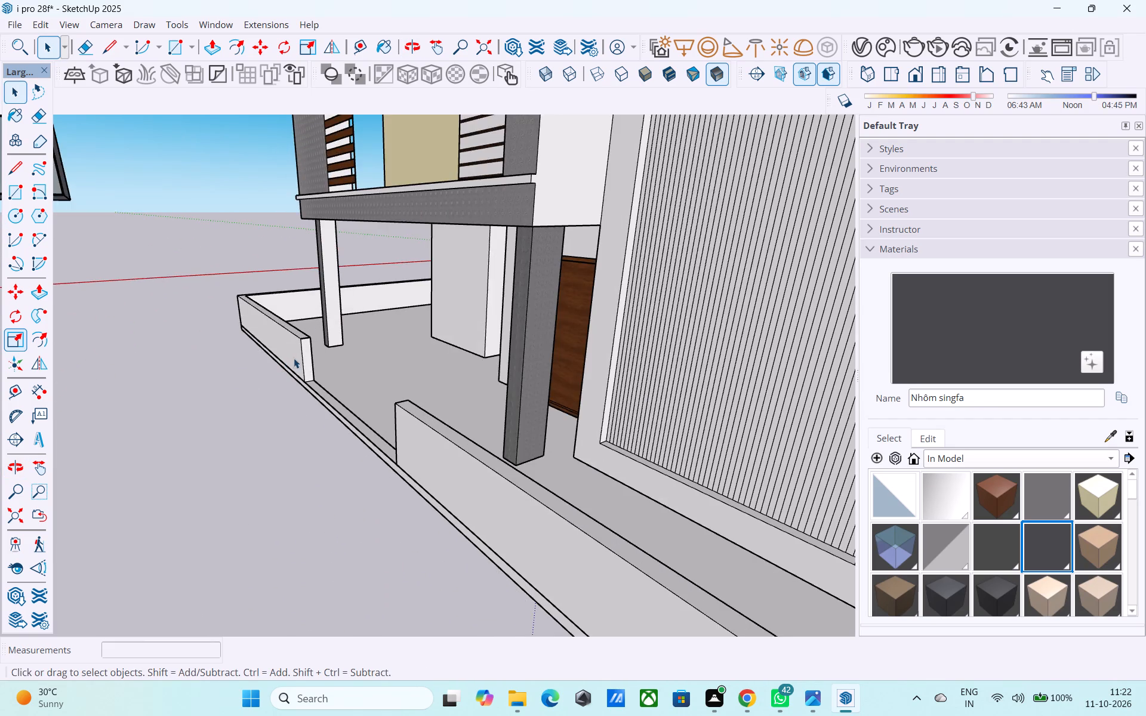
pyautogui.scroll(1, 294, 358)
pyautogui.click(308, 362)
pyautogui.press('p')
pyautogui.click(308, 362)
pyautogui.press('space')
pyautogui.tripleClick(308, 362)
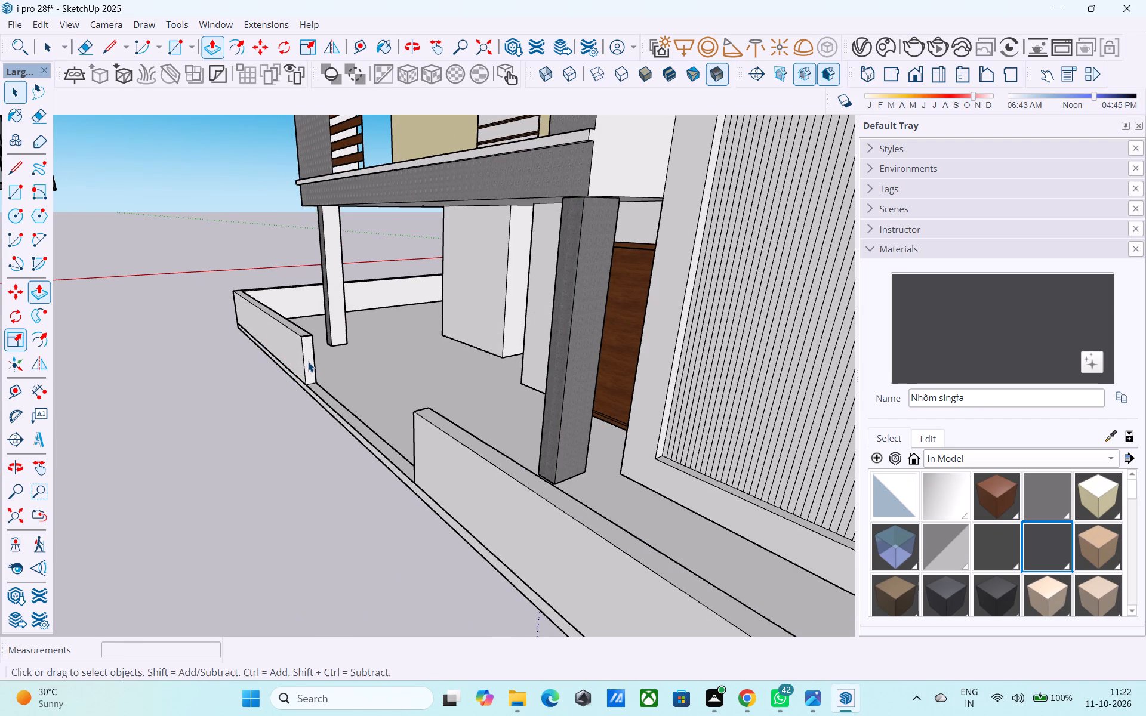
pyautogui.click(309, 363)
pyautogui.click(309, 363)
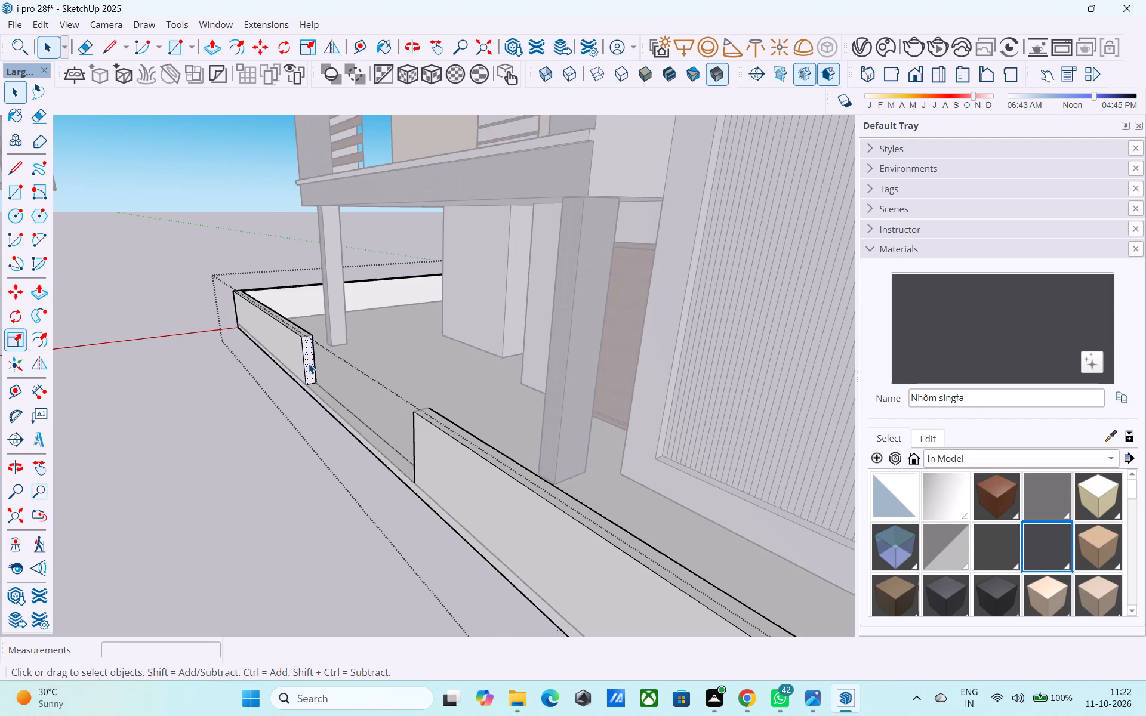
pyautogui.press('p')
pyautogui.click(309, 363)
pyautogui.click(430, 447)
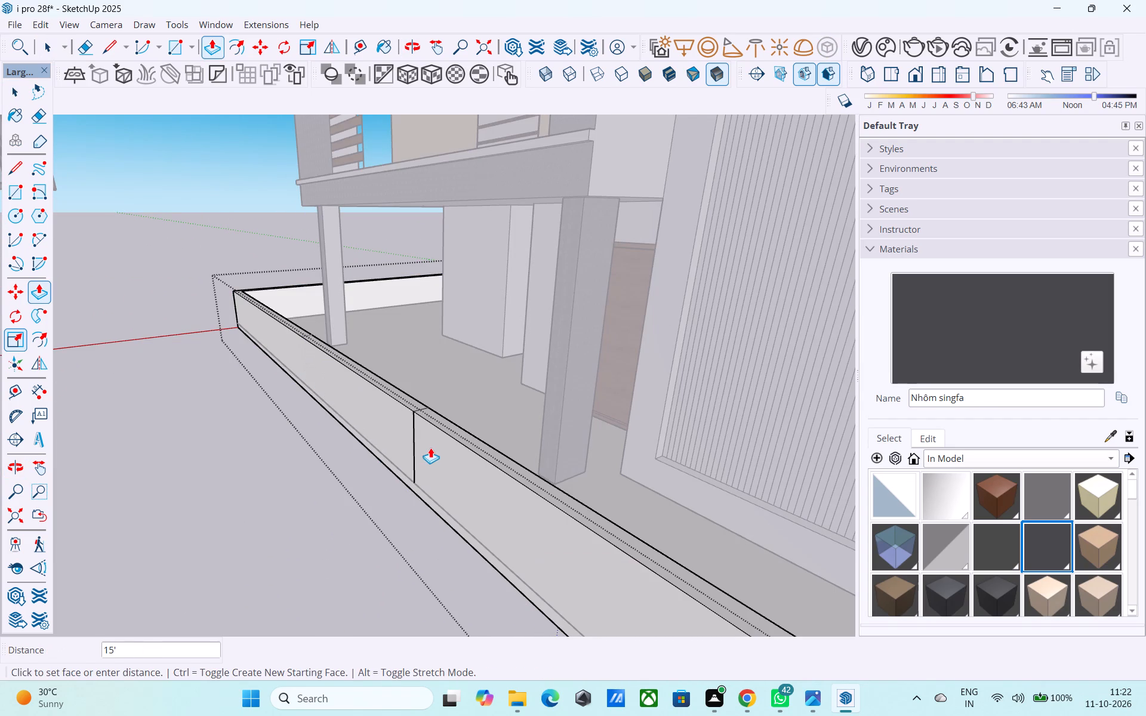
# Draw a 9" line across the top of the front boundary wall at its inner side-wall corner.
pyautogui.moveTo(360, 411); pyautogui.dragTo(675, 449, button='middle')
pyautogui.scroll(-5, 654, 432)
pyautogui.keyDown('shift'); pyautogui.moveTo(330, 455); pyautogui.dragTo(472, 522, button='middle'); pyautogui.keyUp('shift')
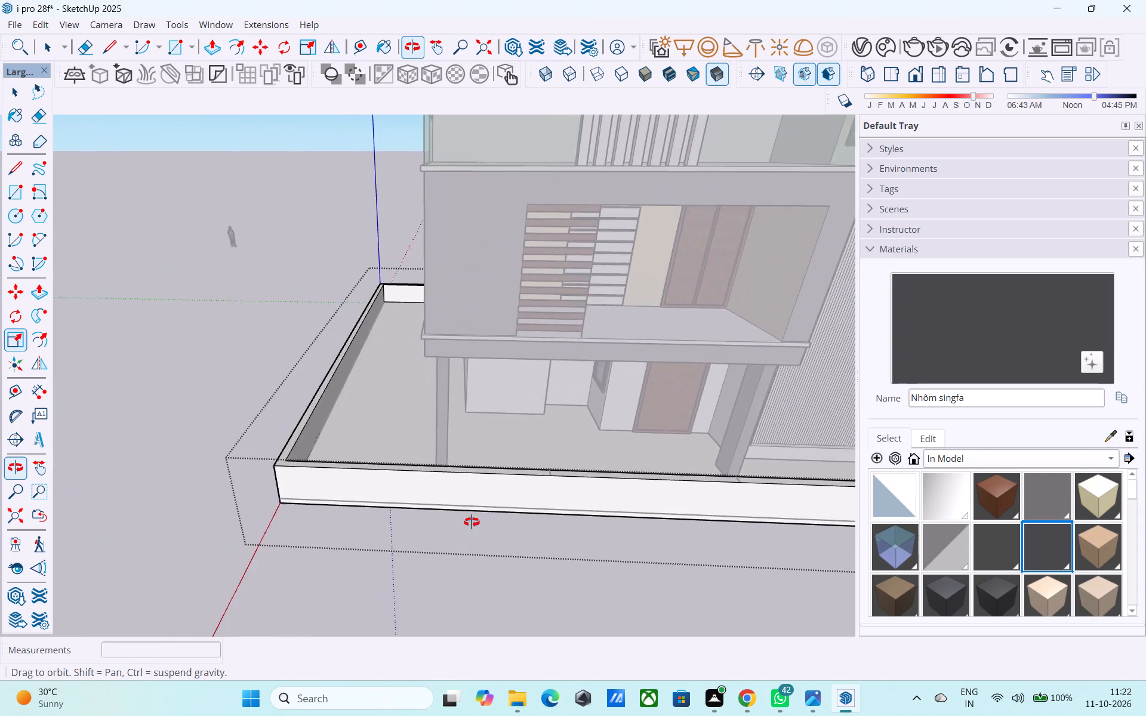
pyautogui.keyDown('shift'); pyautogui.moveTo(472, 522); pyautogui.dragTo(470, 563, button='middle'); pyautogui.keyUp('shift')
pyautogui.scroll(4, 466, 534)
pyautogui.keyDown('shift'); pyautogui.moveTo(369, 482); pyautogui.dragTo(377, 489, button='middle'); pyautogui.keyUp('shift')
pyautogui.press('space')
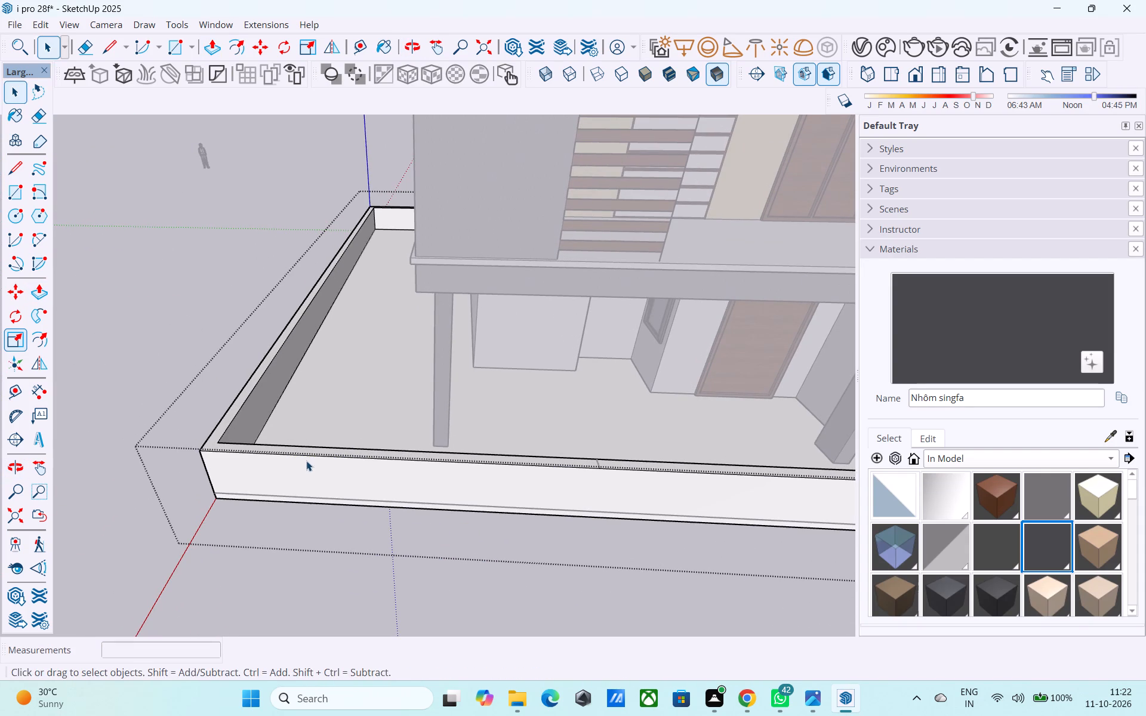
pyautogui.press('l')
pyautogui.moveTo(247, 448); pyautogui.dragTo(272, 477, button='middle')
pyautogui.scroll(3, 272, 478)
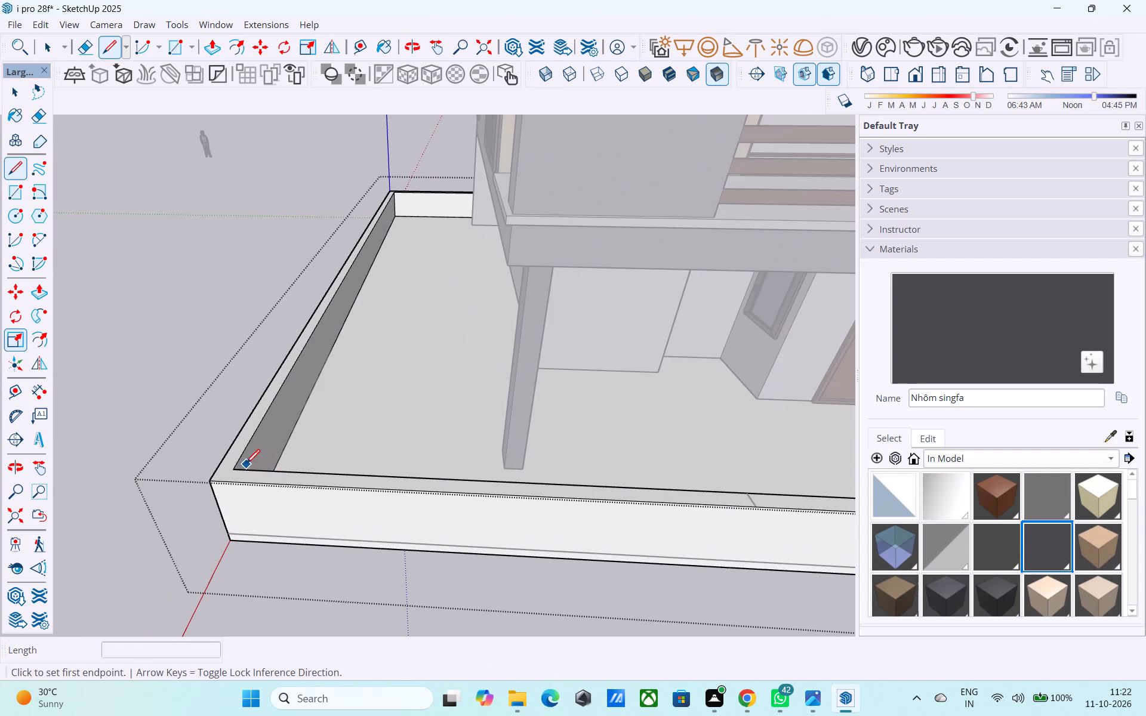
pyautogui.click(240, 464)
pyautogui.click(233, 480)
# Copy the corner line 3' along the top of the front wall.
pyautogui.press(',')
pyautogui.press('m')
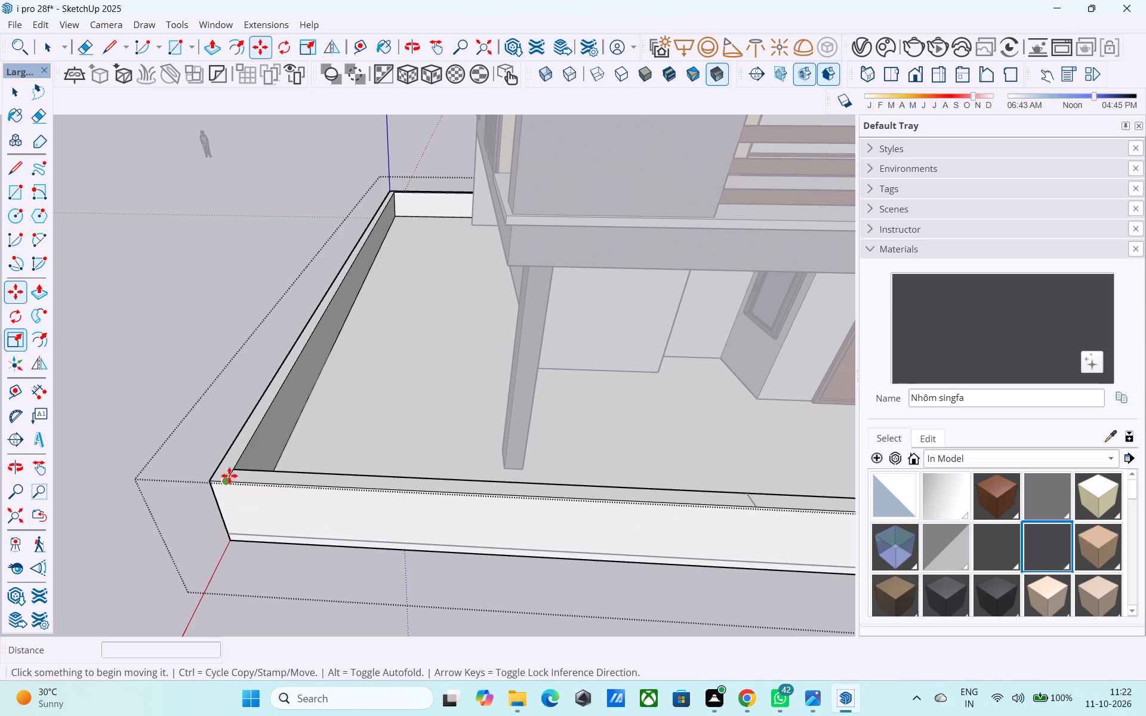
pyautogui.scroll(4, 229, 474)
pyautogui.scroll(-1, 232, 470)
pyautogui.scroll(9, 232, 470)
pyautogui.click(226, 489)
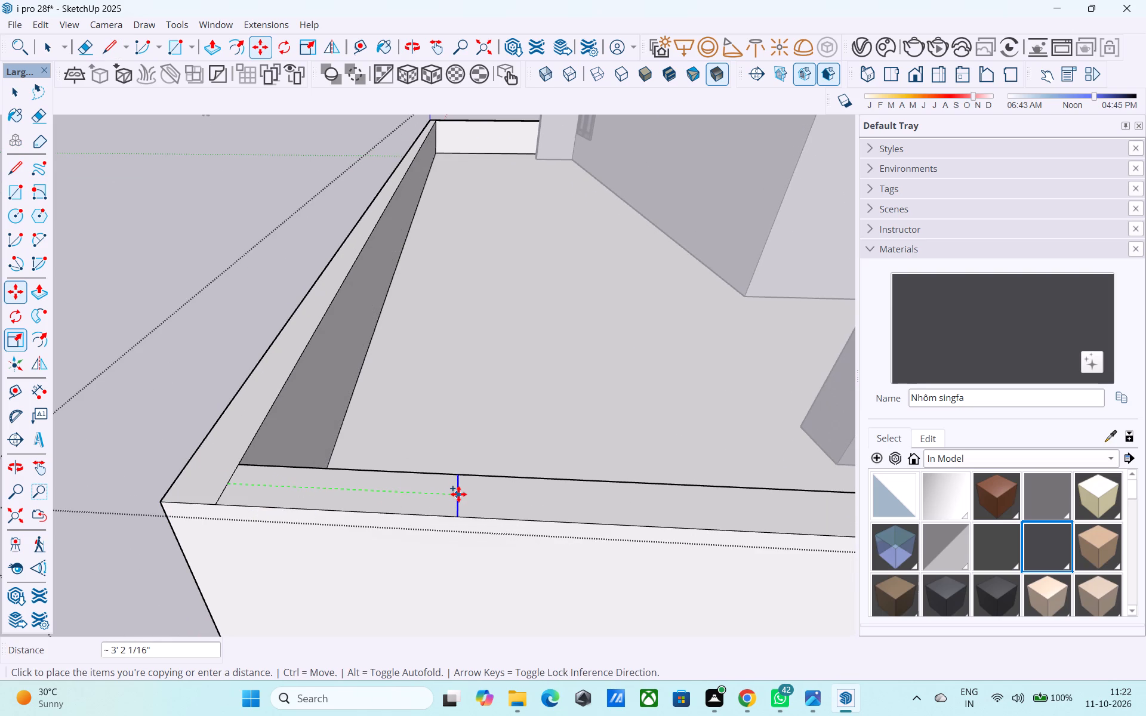
pyautogui.write("4'")
pyautogui.press('Return')
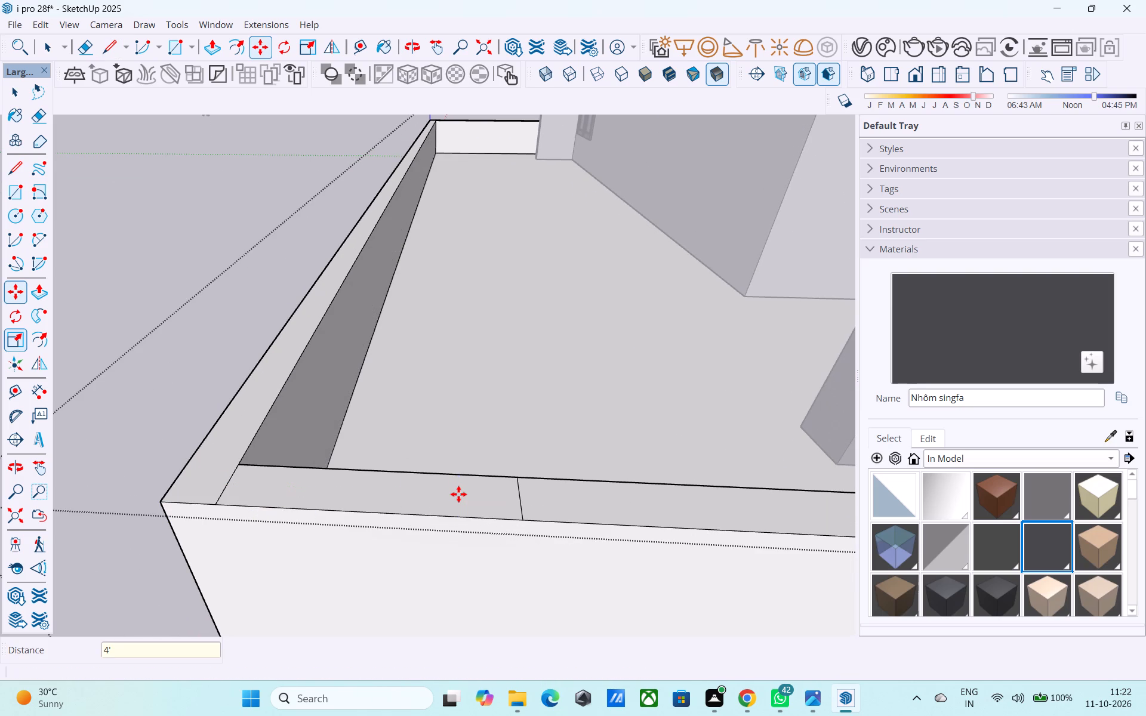
pyautogui.write("3'")
pyautogui.press('Return')
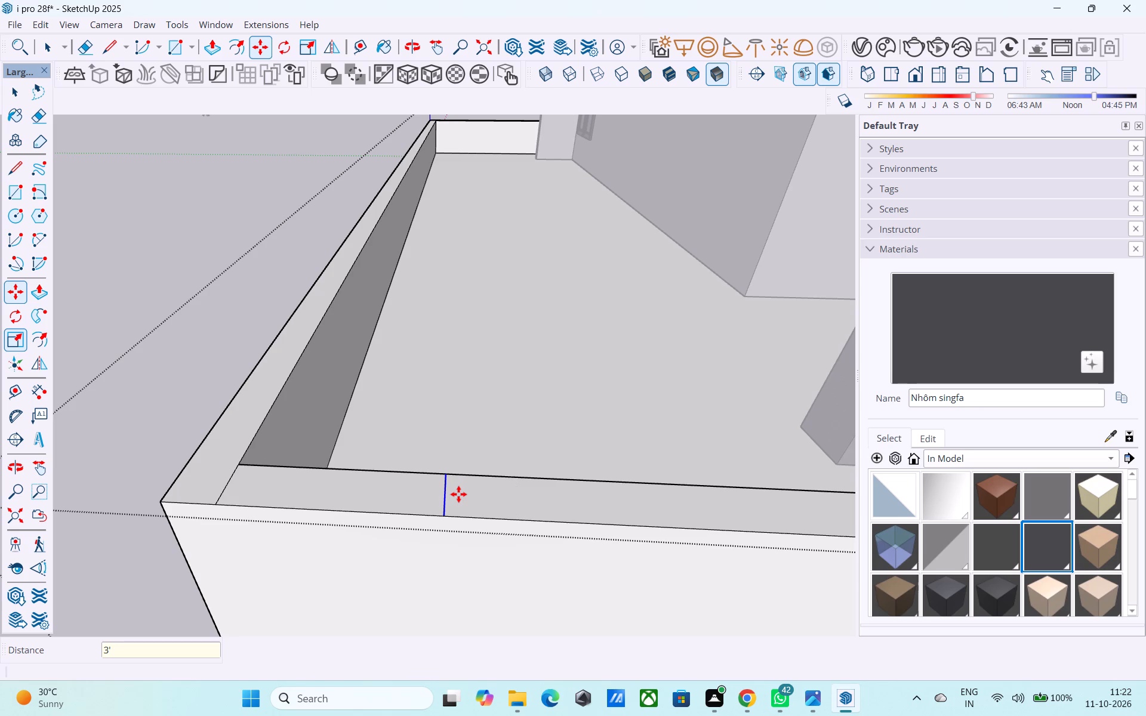
# Copy the 3' line another 15' along the wall top to mark the far side of the gate opening.
pyautogui.click(446, 498)
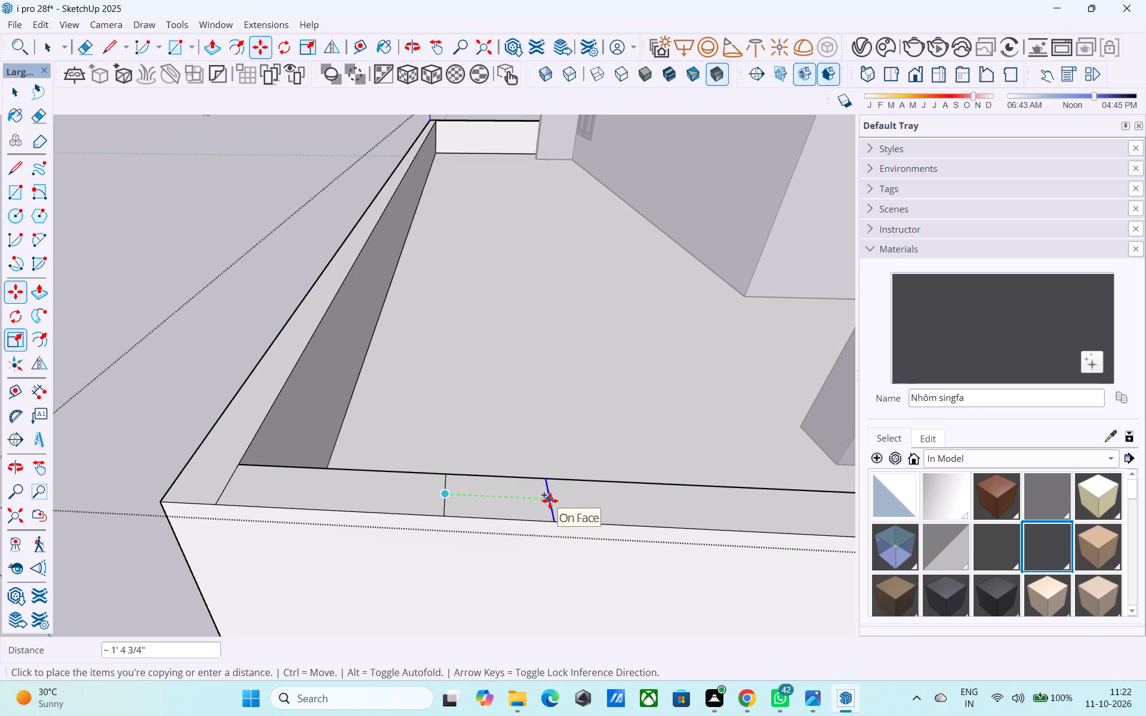
pyautogui.write("15'")
pyautogui.press('Return')
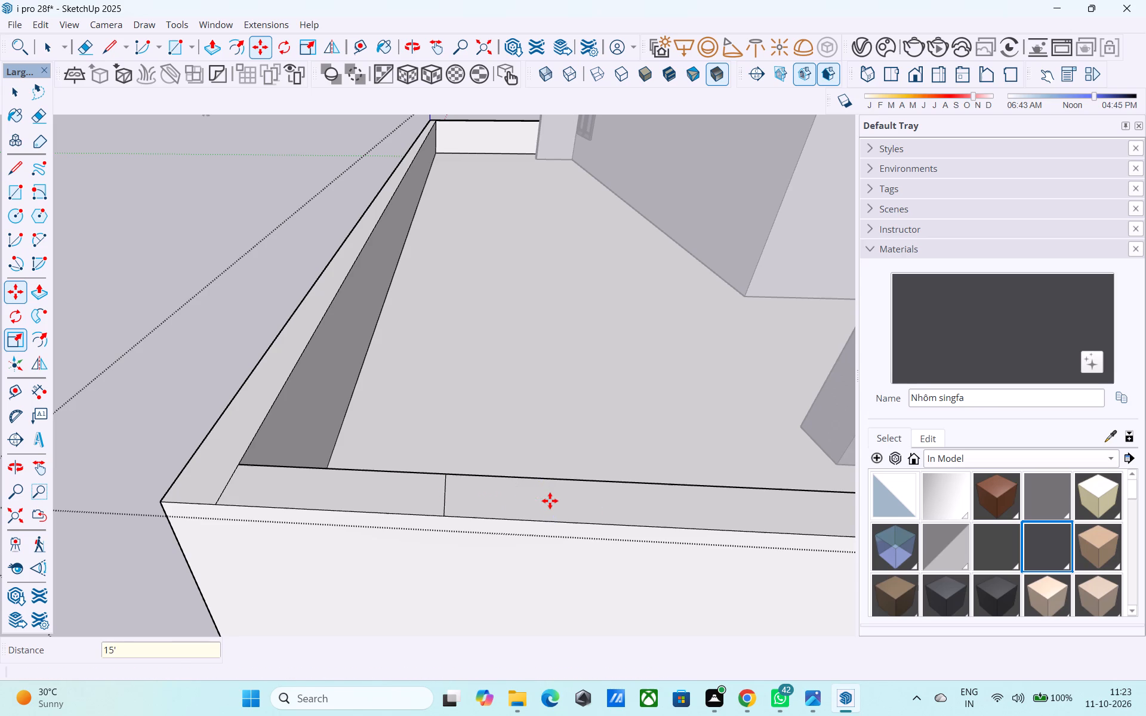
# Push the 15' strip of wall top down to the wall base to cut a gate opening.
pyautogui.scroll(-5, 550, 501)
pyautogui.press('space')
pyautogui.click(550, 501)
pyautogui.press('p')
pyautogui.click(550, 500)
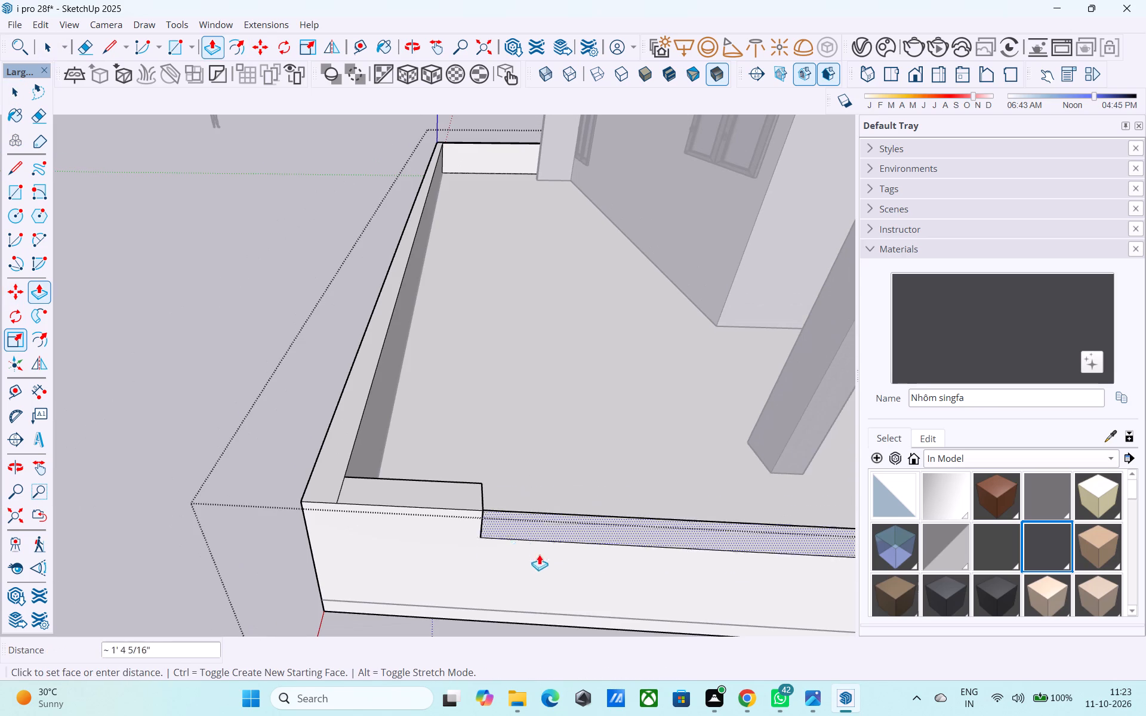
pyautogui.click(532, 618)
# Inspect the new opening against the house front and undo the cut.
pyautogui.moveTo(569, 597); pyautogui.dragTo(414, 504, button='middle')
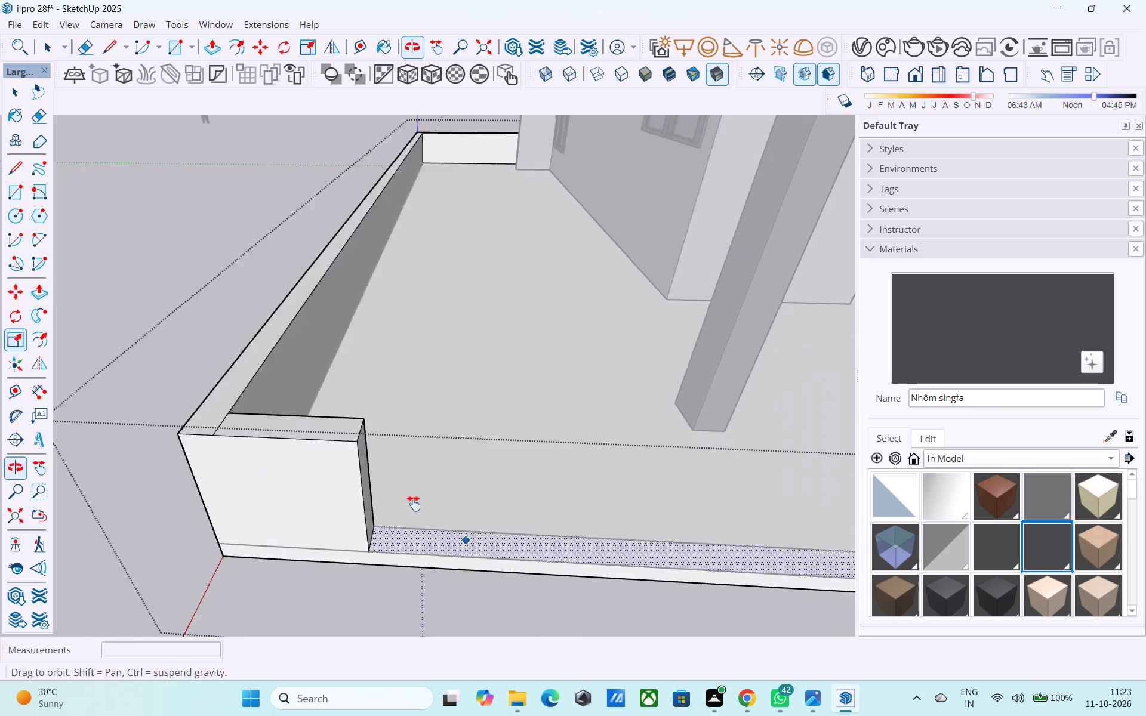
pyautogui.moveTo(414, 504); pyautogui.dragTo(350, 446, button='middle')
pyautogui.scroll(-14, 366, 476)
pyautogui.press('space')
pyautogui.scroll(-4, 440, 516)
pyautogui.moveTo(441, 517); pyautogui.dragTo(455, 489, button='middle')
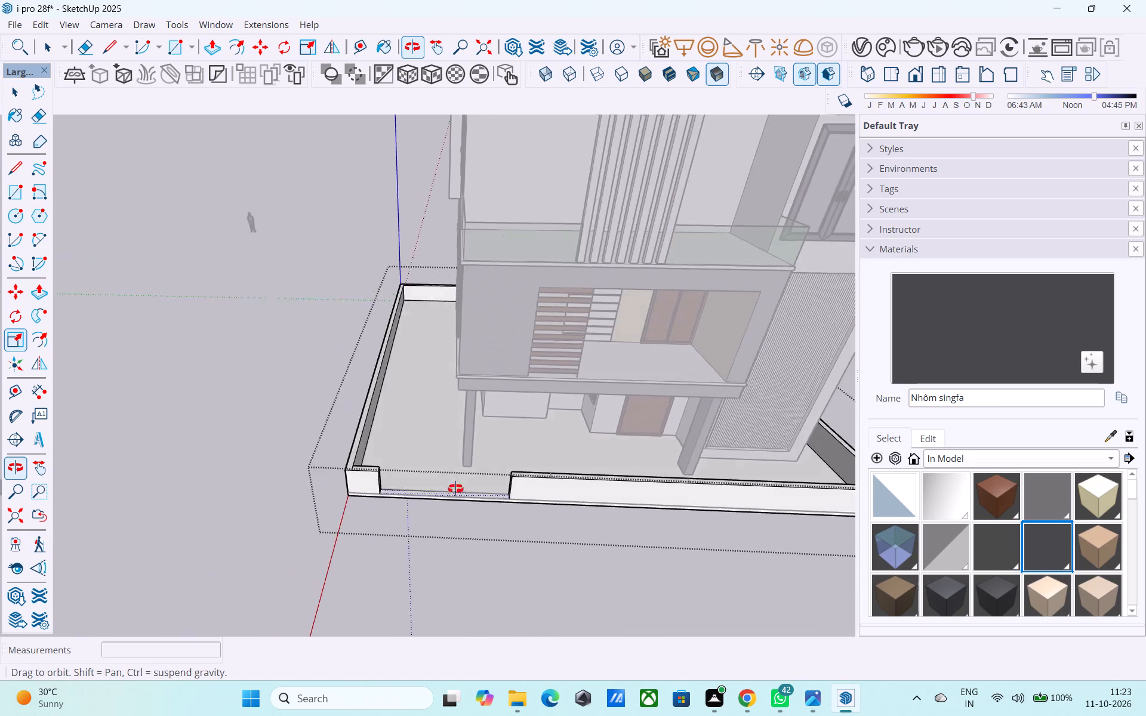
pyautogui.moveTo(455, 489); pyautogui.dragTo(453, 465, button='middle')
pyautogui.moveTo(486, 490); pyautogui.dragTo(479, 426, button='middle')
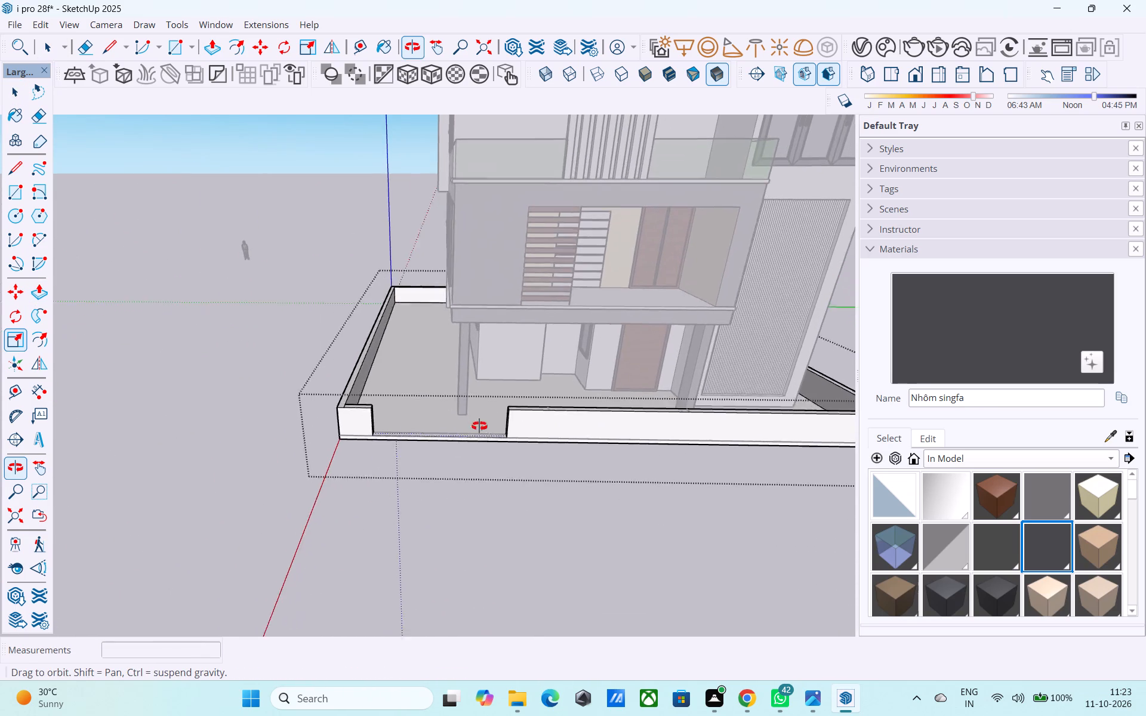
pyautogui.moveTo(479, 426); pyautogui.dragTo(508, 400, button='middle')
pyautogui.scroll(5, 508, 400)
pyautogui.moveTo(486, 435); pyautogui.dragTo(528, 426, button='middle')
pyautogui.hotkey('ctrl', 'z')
# Copy the near opening line about 1' 11" along the wall top toward the side-wall corner.
pyautogui.moveTo(357, 402); pyautogui.dragTo(368, 464, button='middle')
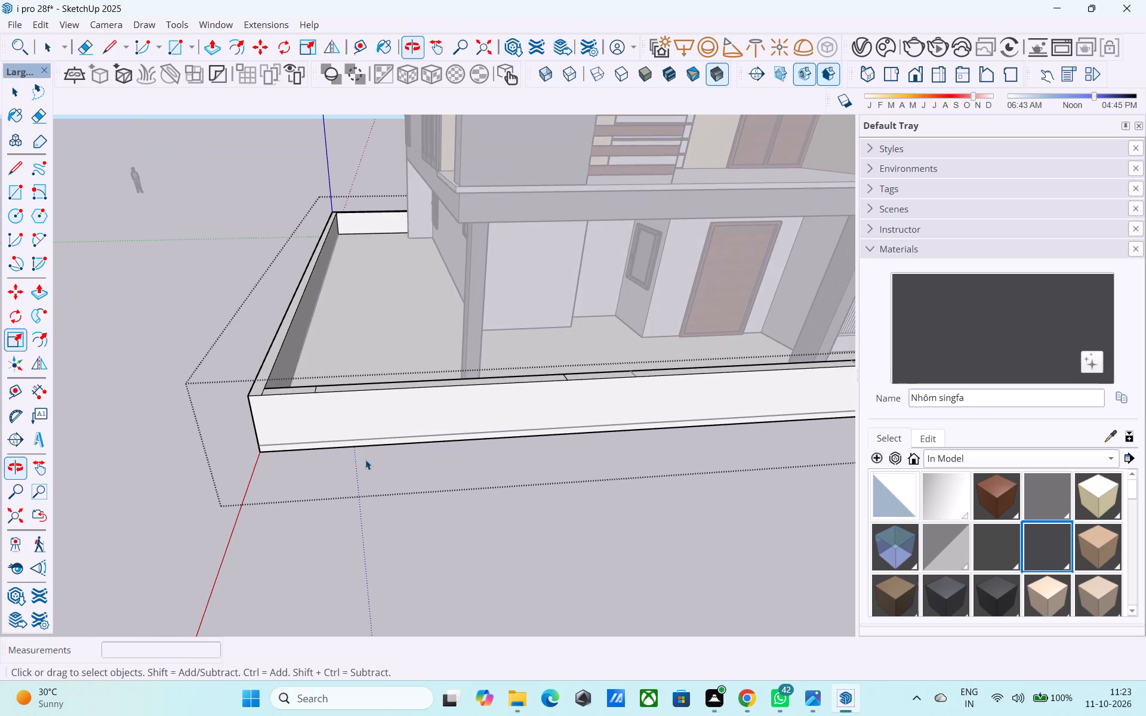
pyautogui.moveTo(312, 367); pyautogui.dragTo(334, 440, button='middle')
pyautogui.scroll(7, 334, 440)
pyautogui.click(309, 367)
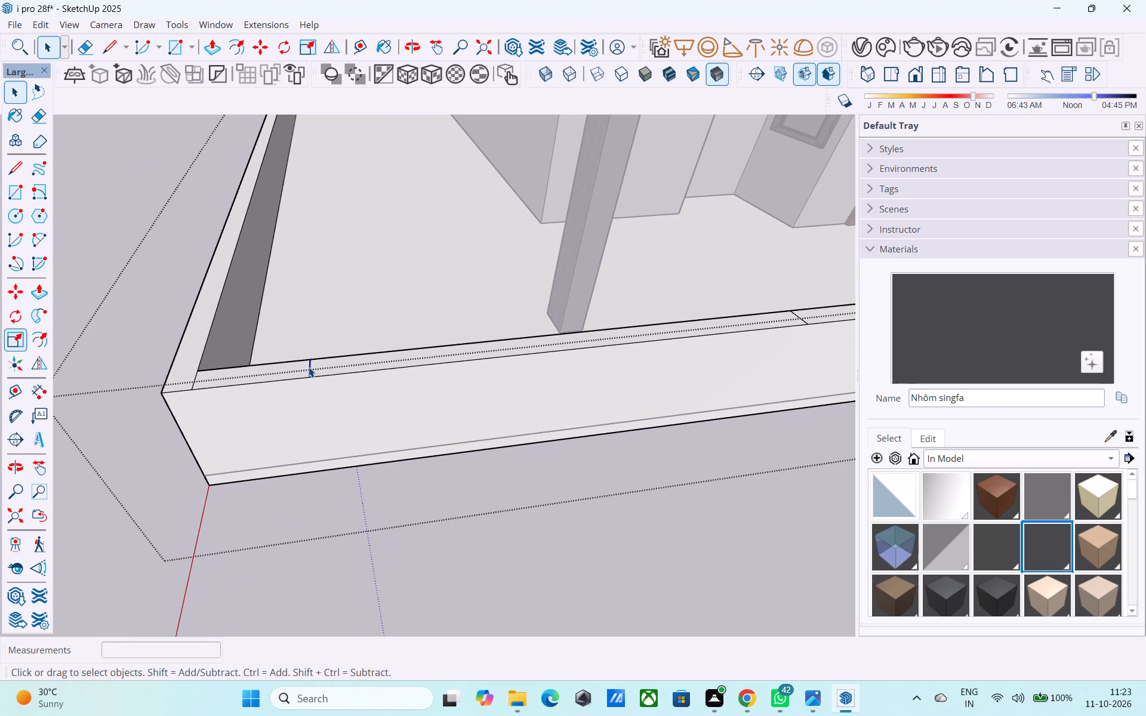
pyautogui.press('m')
pyautogui.click(312, 377)
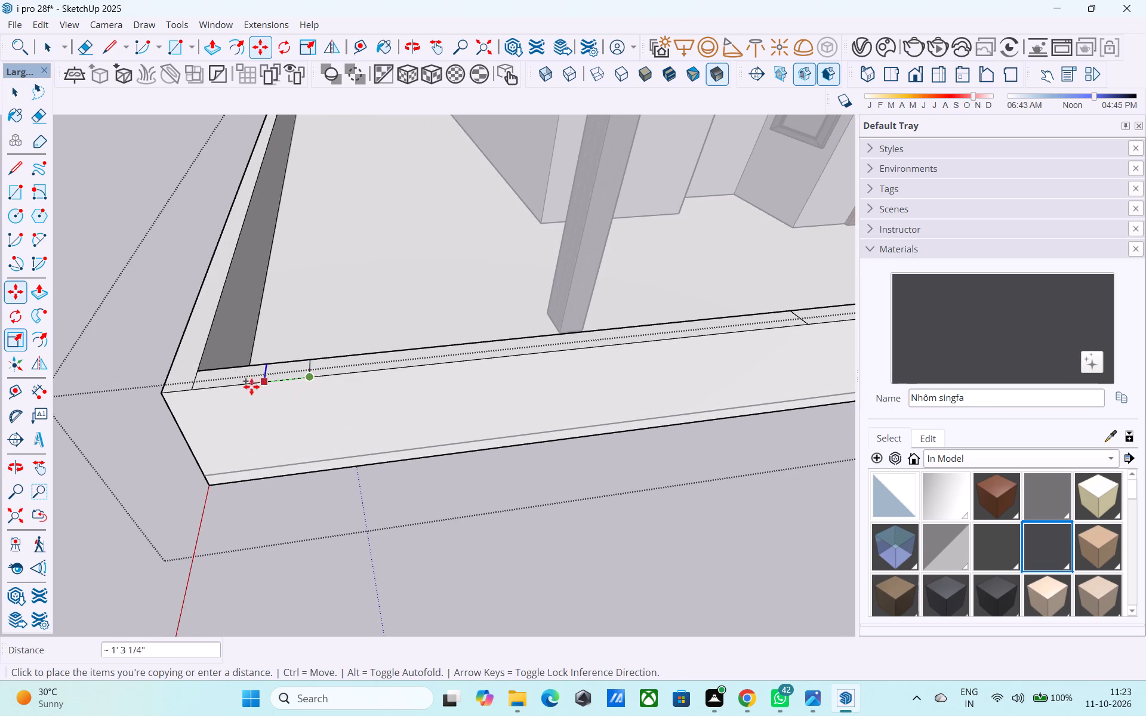
pyautogui.click(236, 388)
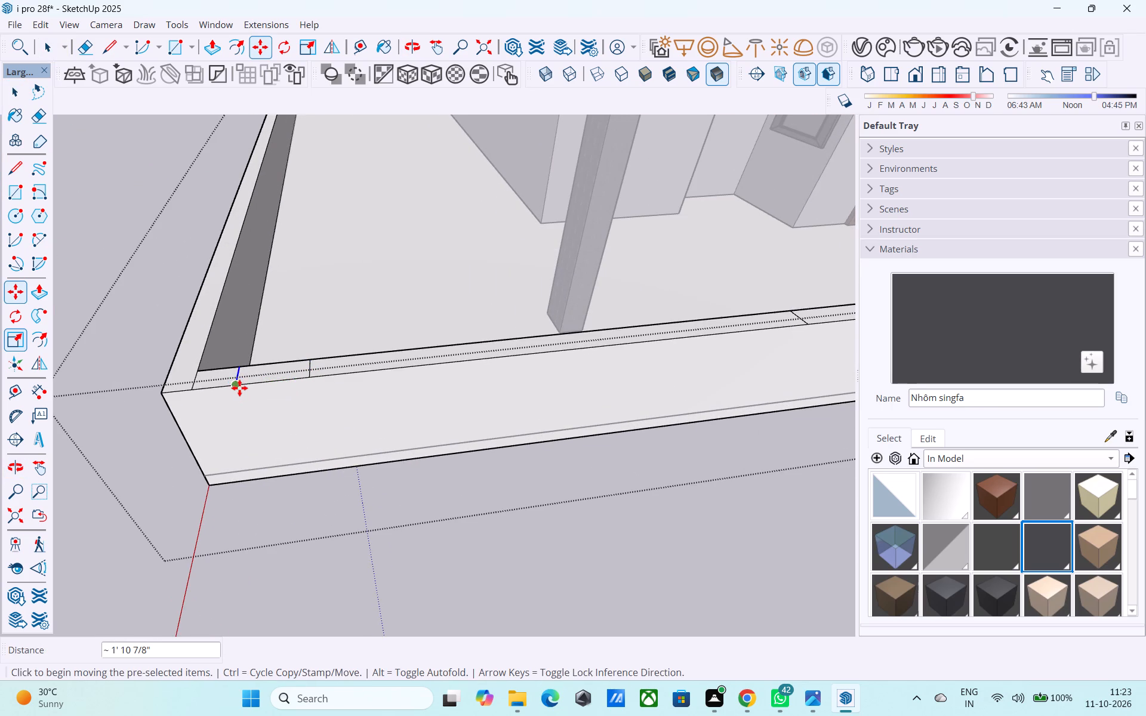
# Copy the far opening line about 4' 1" along the wall top toward the same corner.
pyautogui.scroll(-4, 239, 388)
pyautogui.keyDown('shift'); pyautogui.moveTo(239, 388); pyautogui.dragTo(193, 405, button='middle'); pyautogui.keyUp('shift')
pyautogui.press('space')
pyautogui.scroll(3, 626, 369)
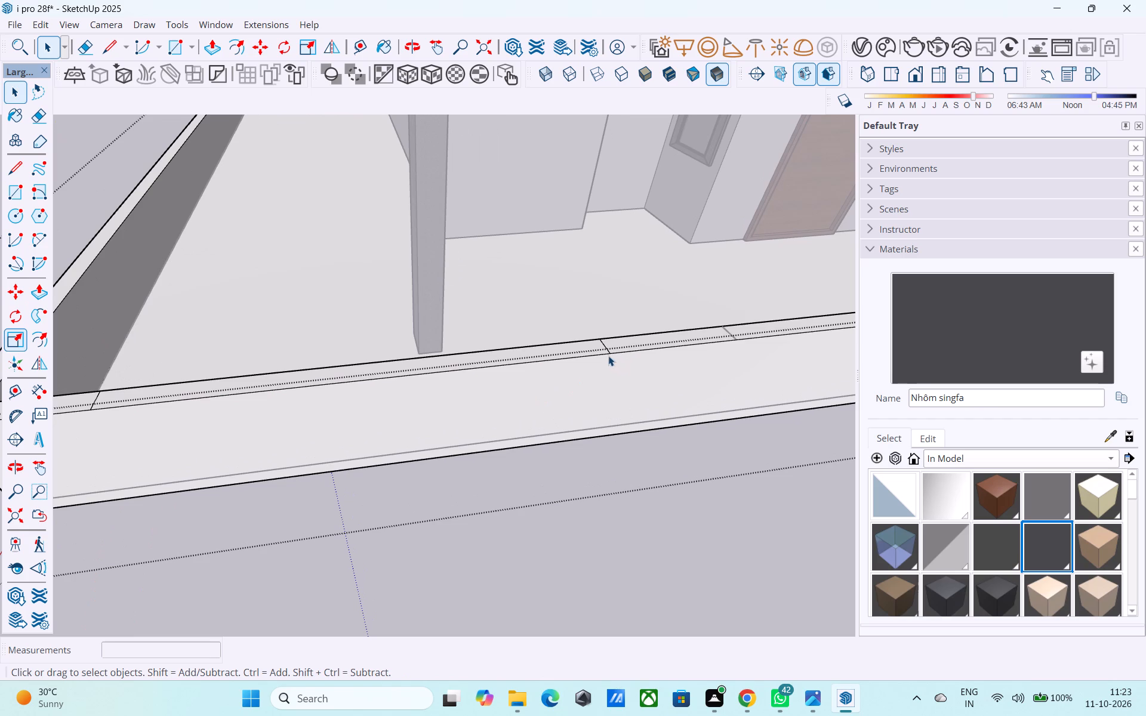
pyautogui.click(609, 351)
pyautogui.click(607, 349)
pyautogui.press('m')
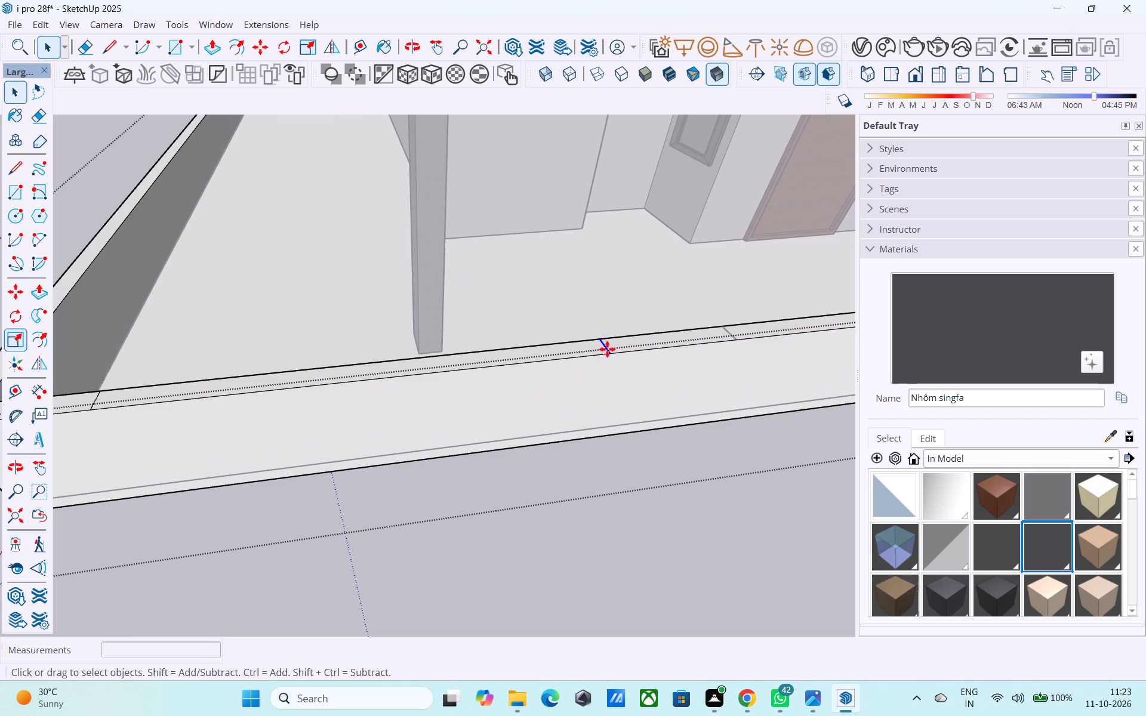
pyautogui.click(614, 353)
pyautogui.click(481, 368)
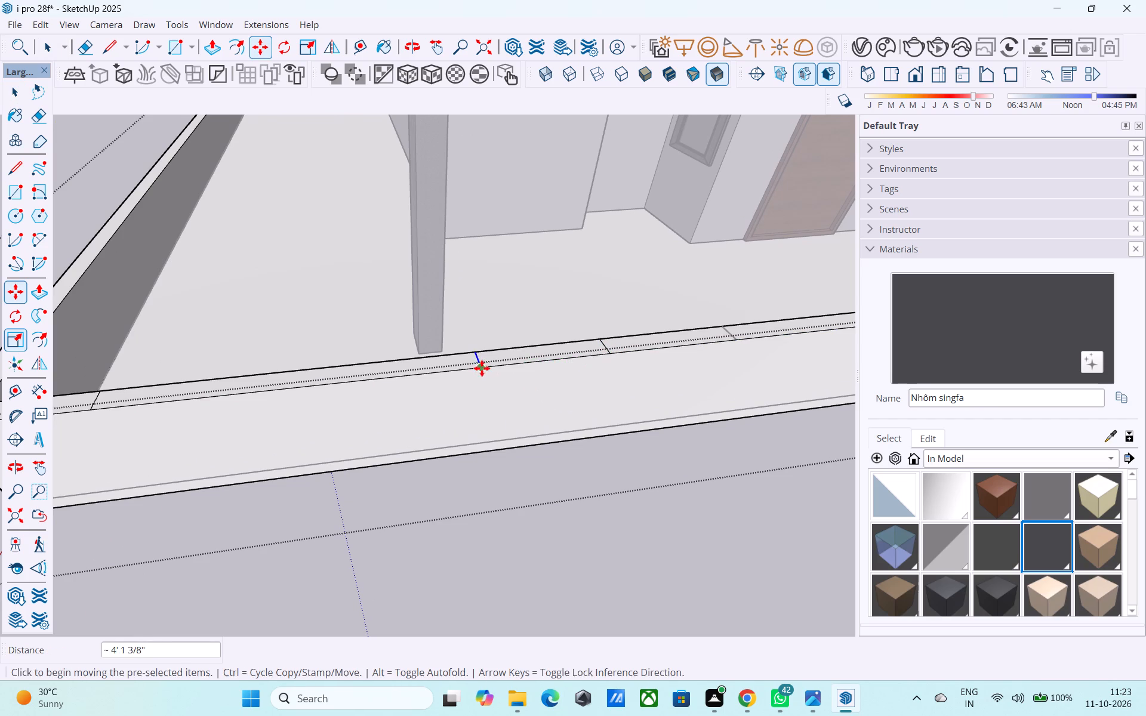
# Erase the two original opening lines on the wall top, keeping their shifted copies.
pyautogui.scroll(-5, 483, 367)
pyautogui.moveTo(350, 388); pyautogui.dragTo(352, 438, button='middle')
pyautogui.press('e')
pyautogui.scroll(3, 284, 400)
pyautogui.moveTo(245, 391); pyautogui.dragTo(228, 391)
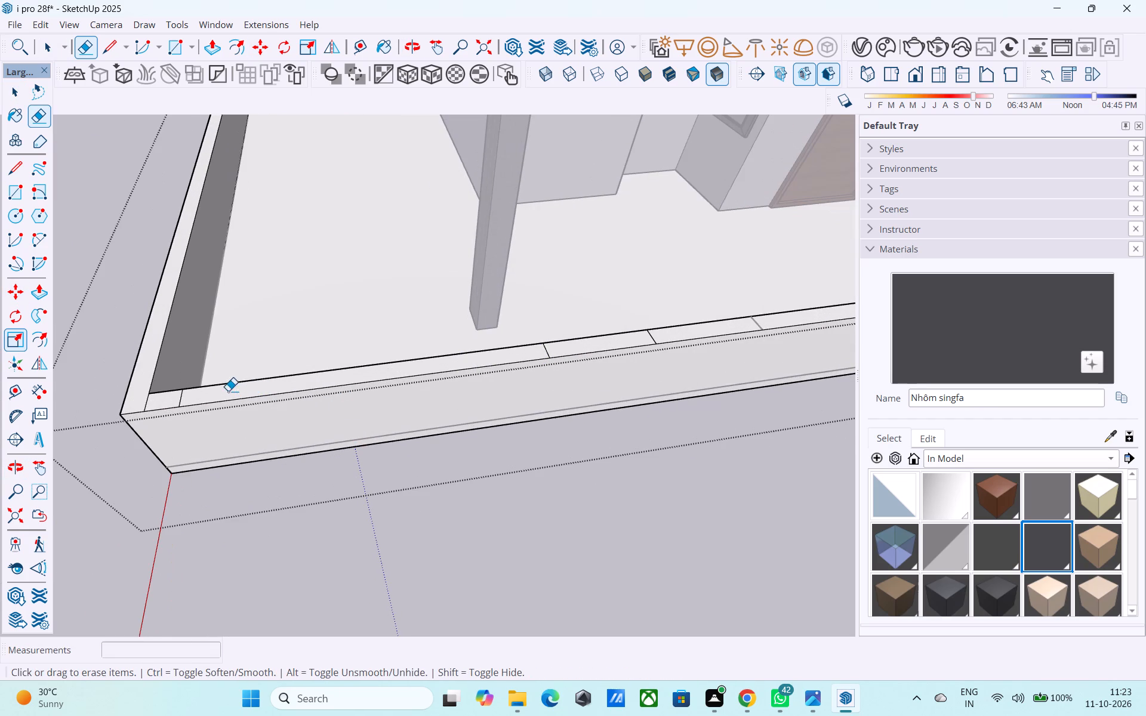
pyautogui.click(646, 337)
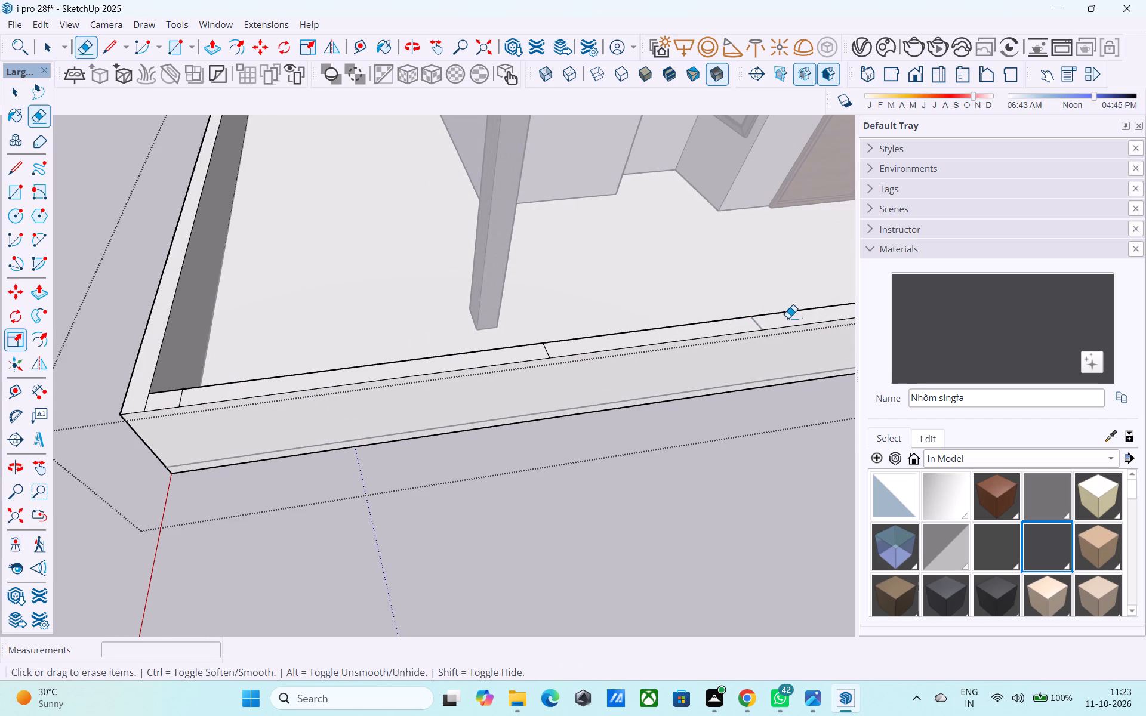
# Measure the distance between the two shifted opening lines on the wall top.
pyautogui.press('space')
pyautogui.press('t')
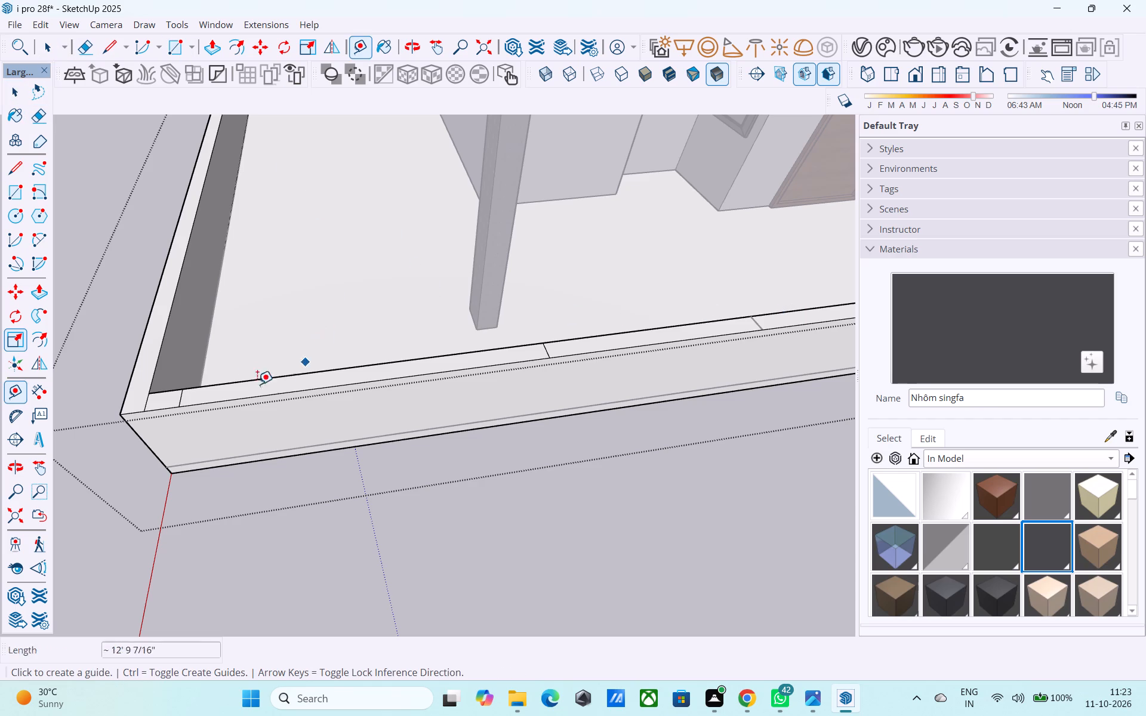
pyautogui.click(182, 408)
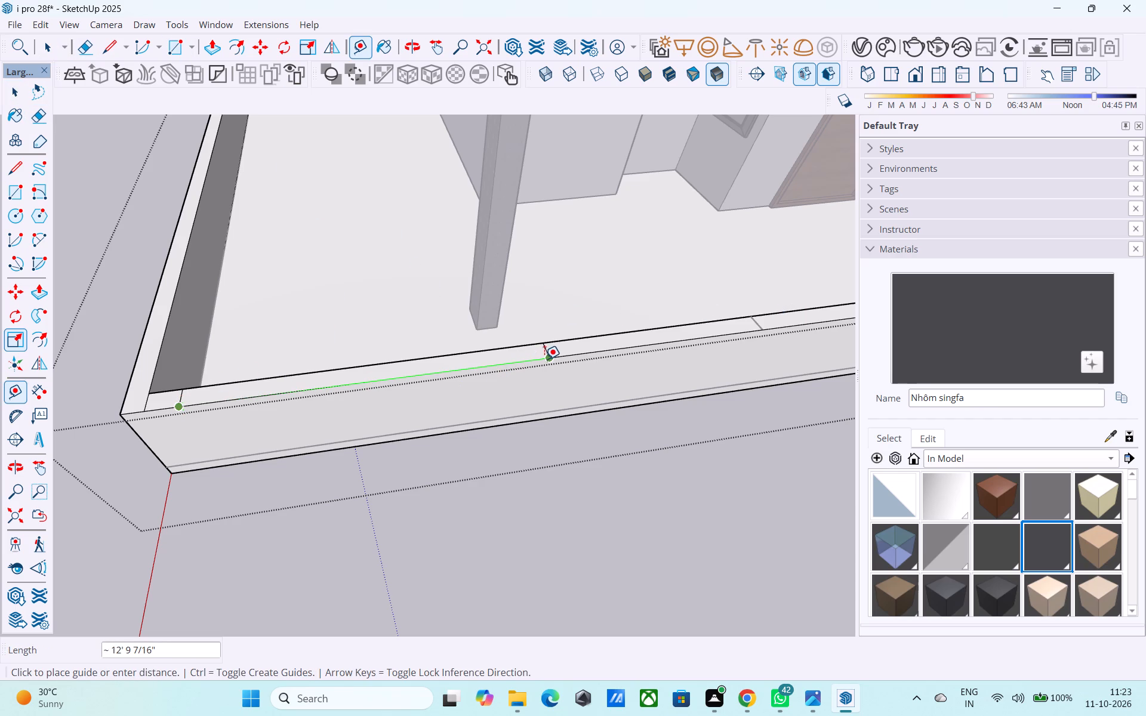
pyautogui.press('space')
# Push the wall-top strip between the shifted lines down 3' 6" to cut the gate opening, and leave the wall group.
pyautogui.scroll(-4, 498, 346)
pyautogui.moveTo(476, 372); pyautogui.dragTo(405, 143, button='middle')
pyautogui.scroll(-4, 388, 205)
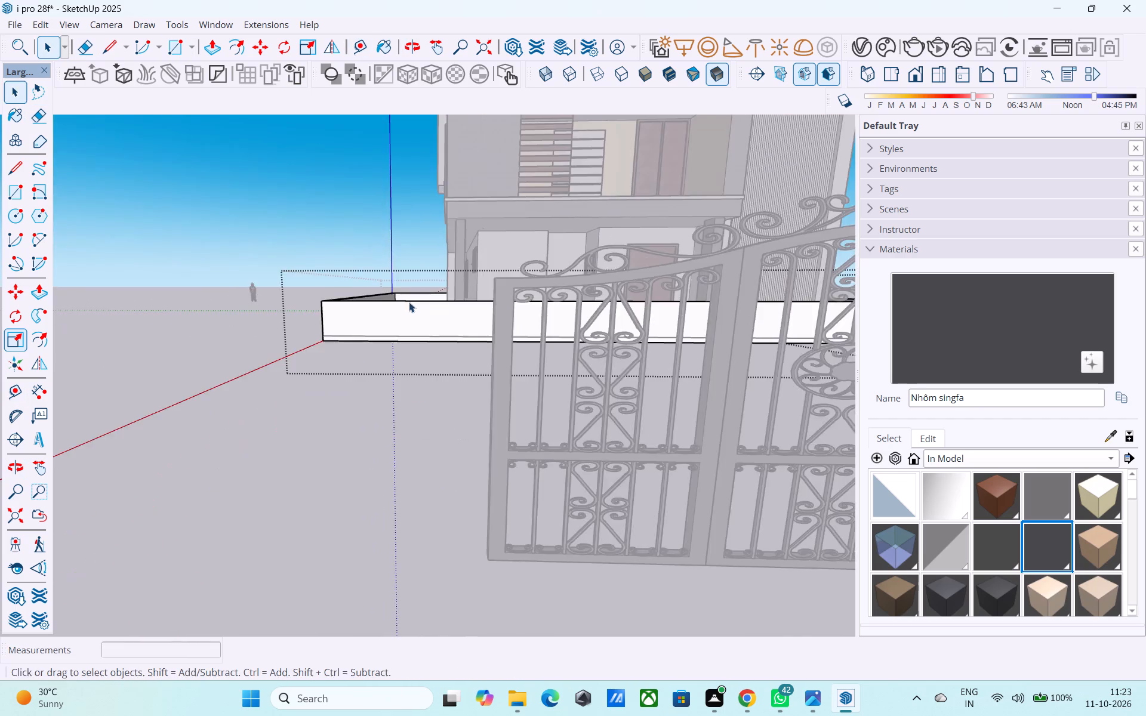
pyautogui.moveTo(408, 306); pyautogui.dragTo(368, 559, button='middle')
pyautogui.scroll(3, 359, 513)
pyautogui.click(365, 422)
pyautogui.click(358, 428)
pyautogui.scroll(3, 361, 430)
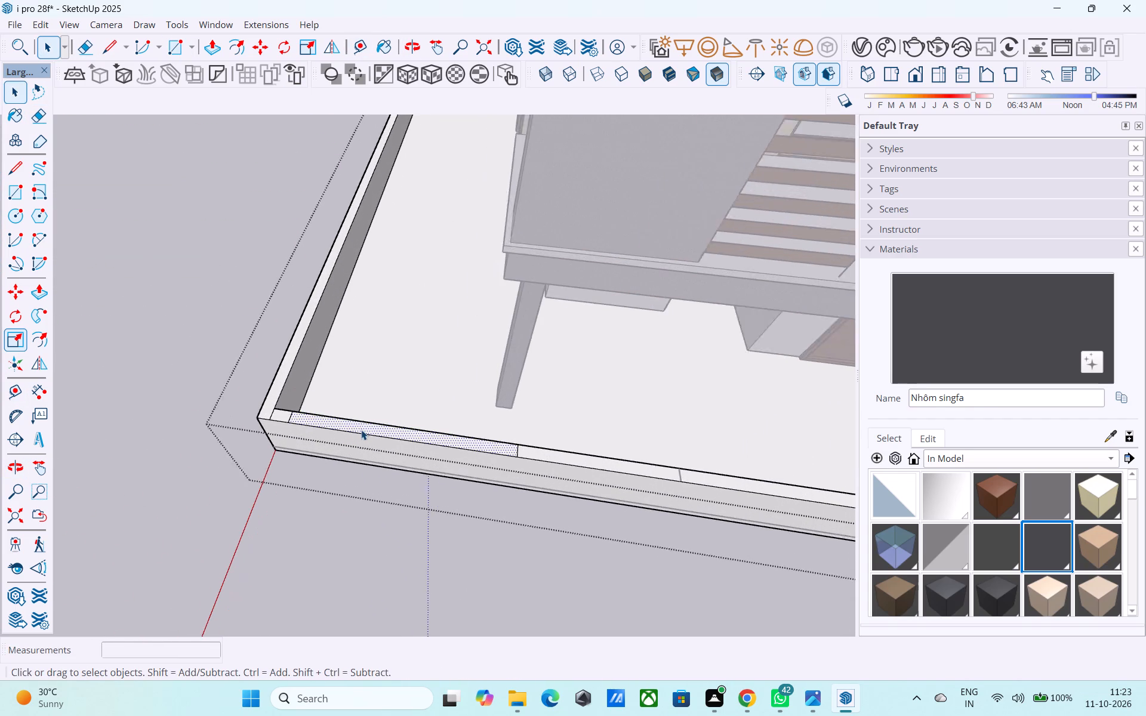
pyautogui.scroll(1, 361, 430)
pyautogui.press('p')
pyautogui.click(362, 430)
pyautogui.click(368, 512)
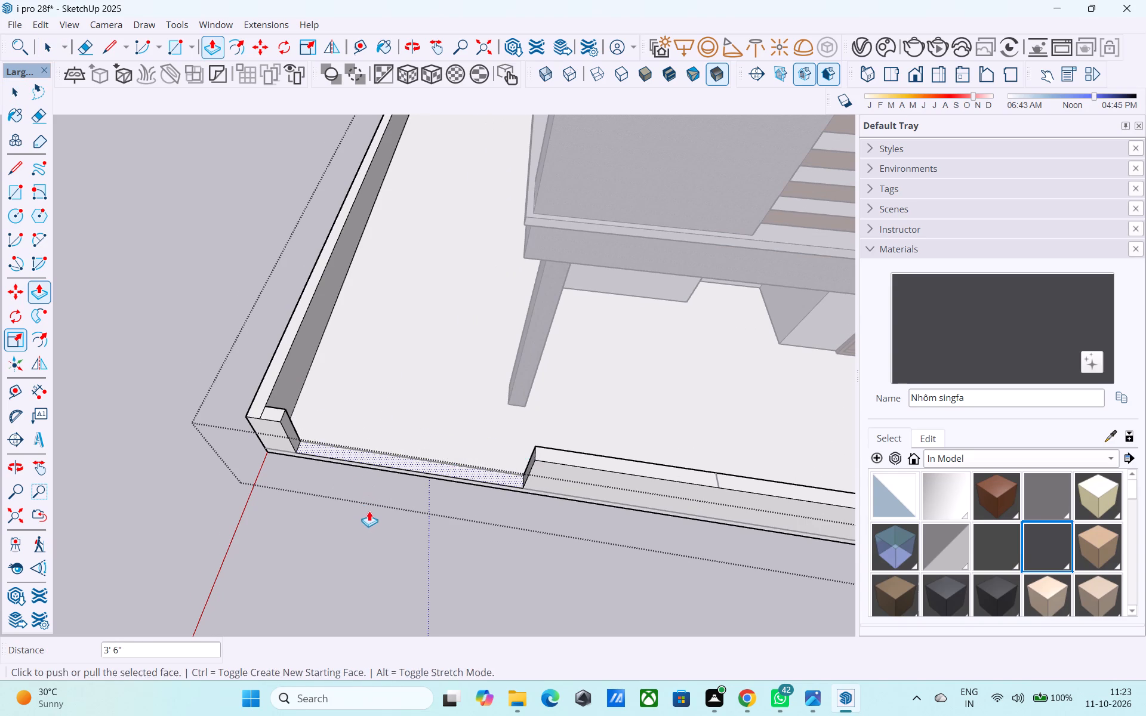
pyautogui.scroll(1, 371, 509)
pyautogui.moveTo(371, 508); pyautogui.dragTo(411, 342, button='middle')
pyautogui.scroll(-15, 401, 275)
pyautogui.press('space')
pyautogui.scroll(3, 421, 396)
pyautogui.click(404, 436)
# Move the ornate gate about 40' 9" so its lower corner meets the boundary wall opening nearest the wall corner, and deselect it.
pyautogui.scroll(3, 391, 375)
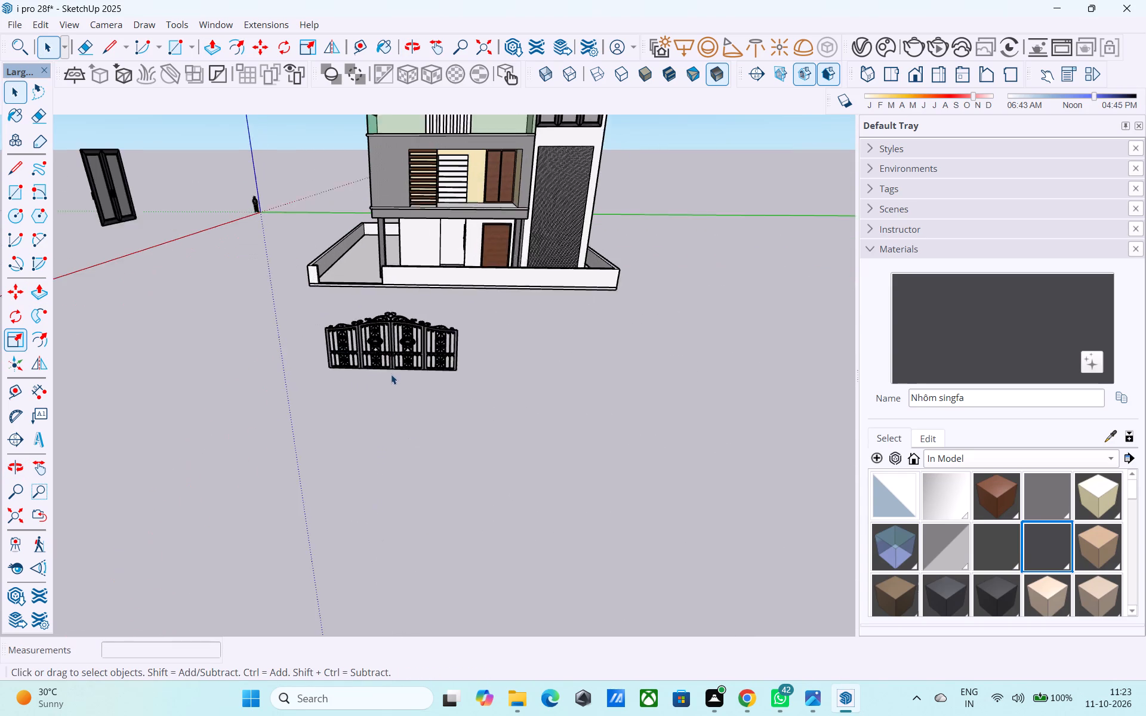
pyautogui.scroll(2, 391, 374)
pyautogui.click(372, 359)
pyautogui.press('m')
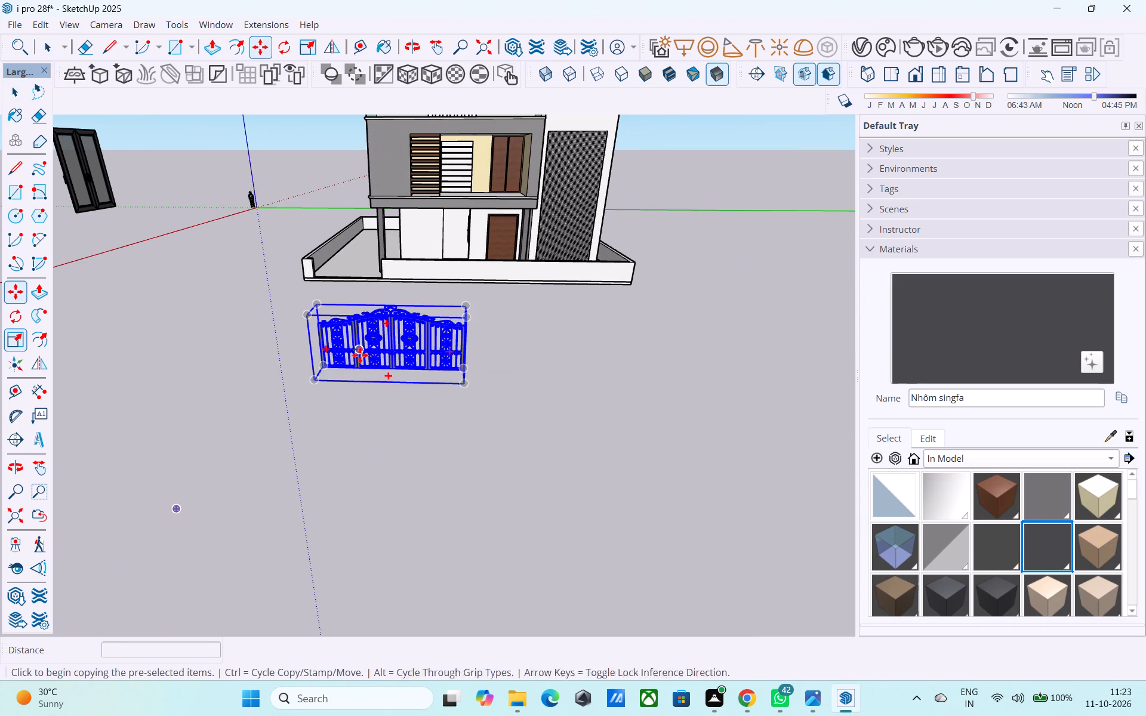
pyautogui.moveTo(360, 355); pyautogui.dragTo(582, 346, button='middle')
pyautogui.scroll(10, 457, 379)
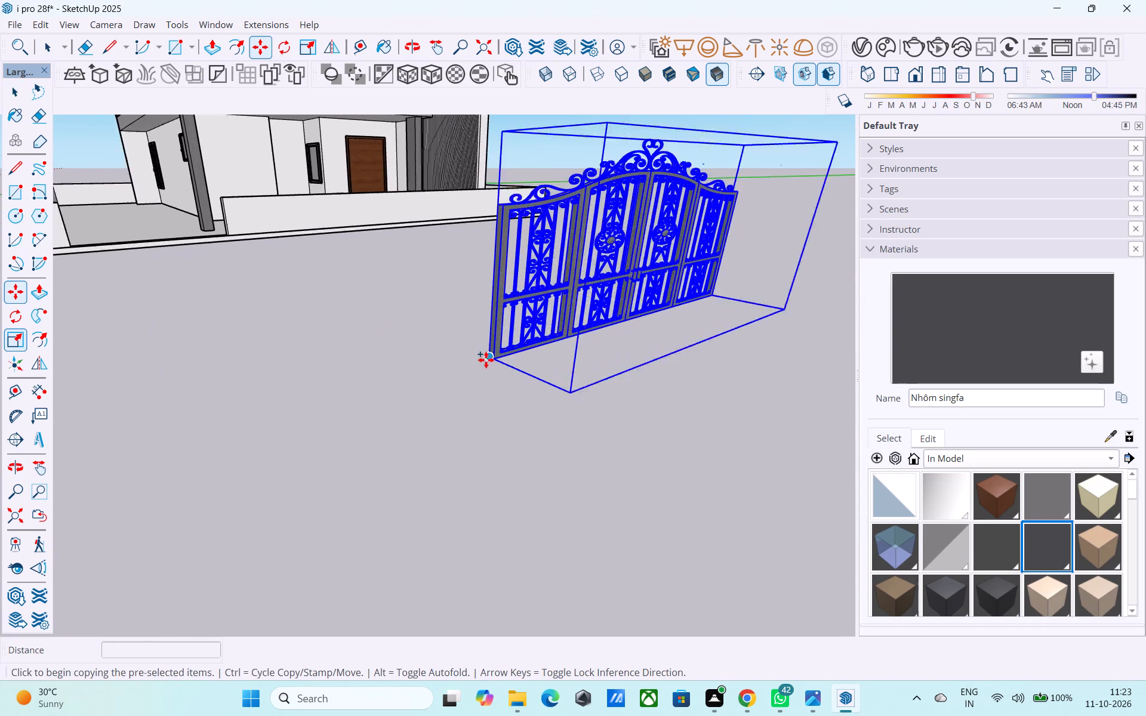
pyautogui.scroll(5, 486, 360)
pyautogui.click(493, 360)
pyautogui.scroll(-4, 334, 310)
pyautogui.moveTo(333, 310); pyautogui.dragTo(498, 437, button='middle')
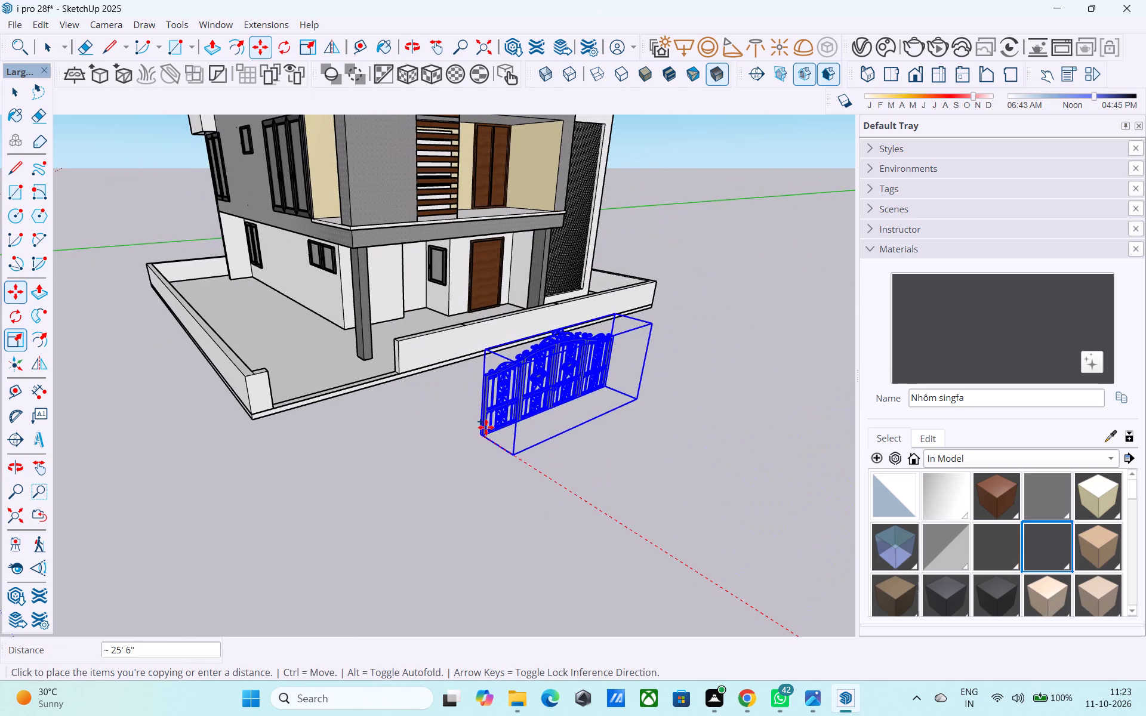
pyautogui.scroll(7, 387, 422)
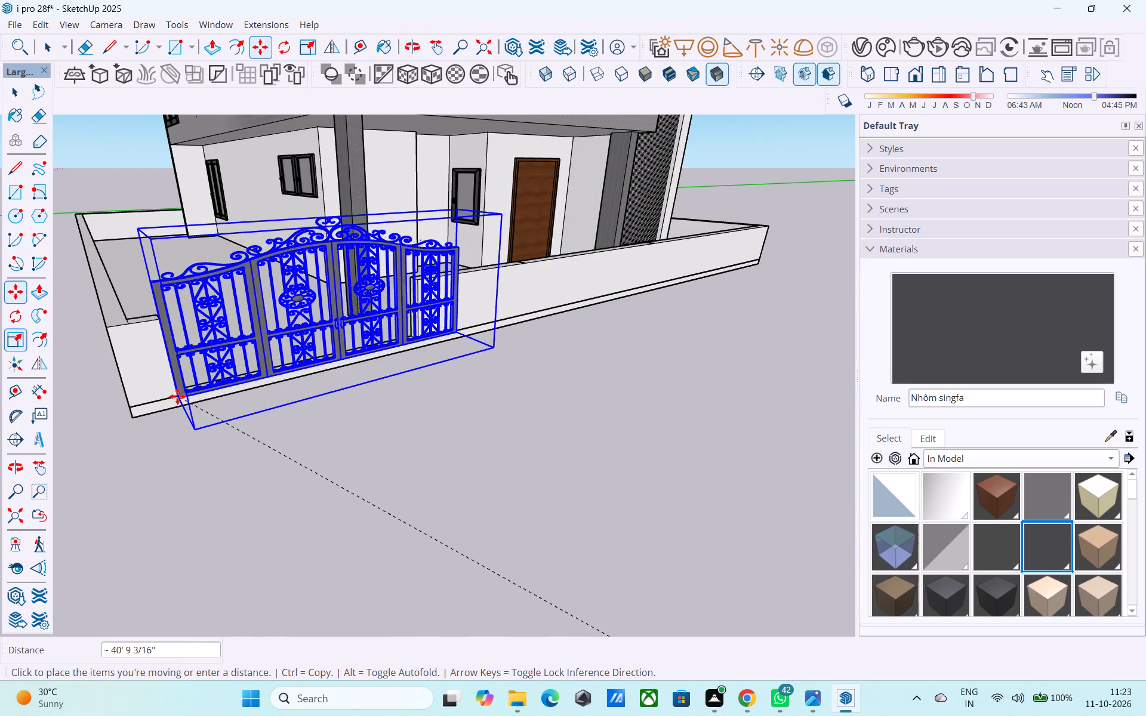
pyautogui.scroll(3, 177, 395)
pyautogui.moveTo(177, 395); pyautogui.dragTo(423, 366, button='middle')
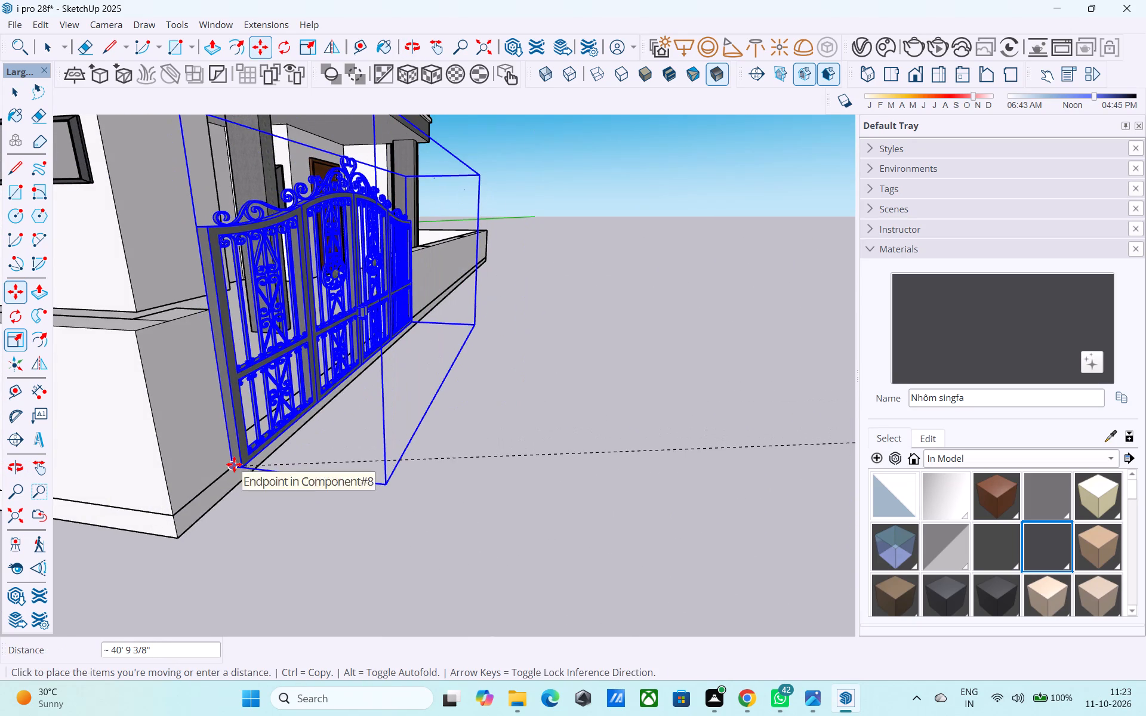
pyautogui.click(234, 464)
pyautogui.scroll(-1, 223, 450)
pyautogui.scroll(1, 223, 450)
pyautogui.scroll(-19, 223, 450)
pyautogui.moveTo(337, 420); pyautogui.dragTo(195, 433, button='middle')
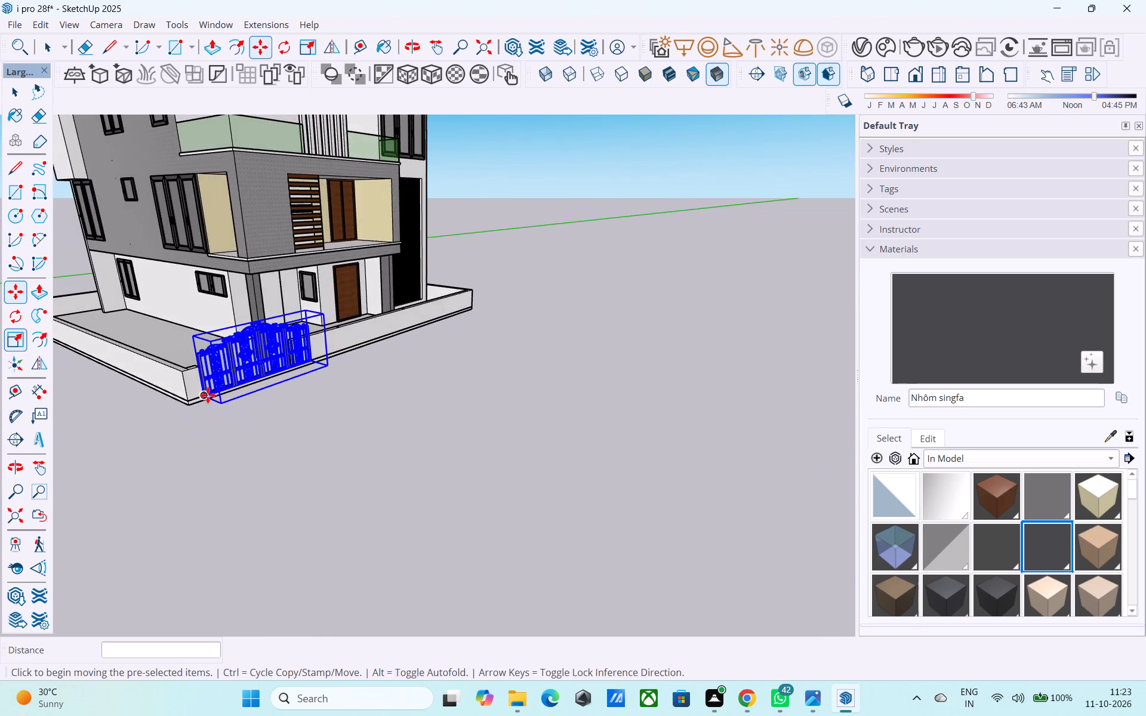
pyautogui.scroll(-14, 226, 386)
pyautogui.keyDown('shift'); pyautogui.moveTo(326, 413); pyautogui.dragTo(210, 449, button='middle'); pyautogui.keyUp('shift')
pyautogui.scroll(1, 225, 443)
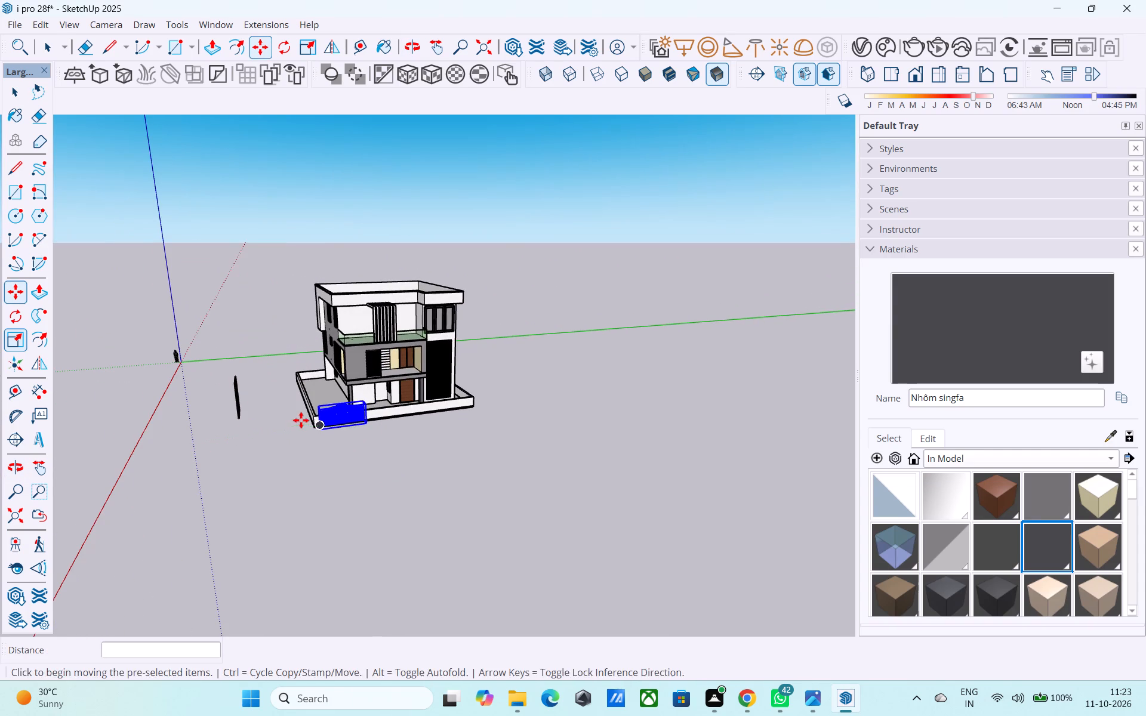
pyautogui.press('space')
pyautogui.click(300, 419)
# Scale the gate along the red axis to about 0.84 so its width fits the boundary wall opening.
pyautogui.scroll(13, 358, 412)
pyautogui.moveTo(387, 412); pyautogui.dragTo(288, 411, button='middle')
pyautogui.scroll(-2, 283, 399)
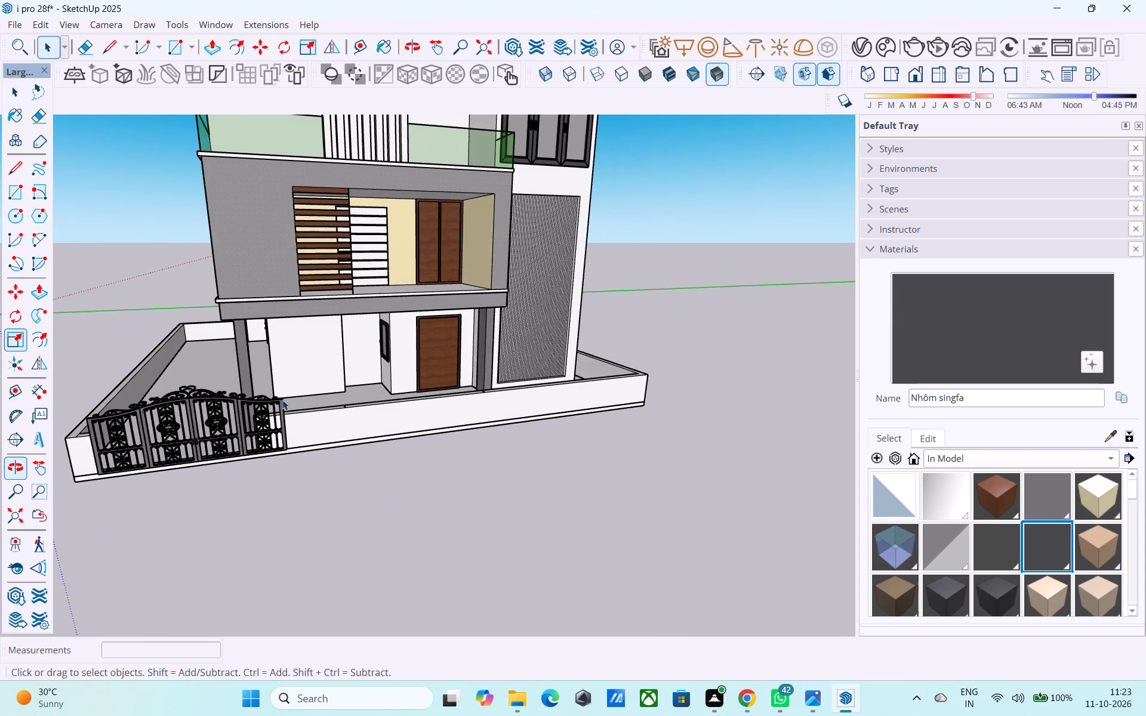
pyautogui.scroll(-4, 282, 400)
pyautogui.moveTo(332, 419); pyautogui.dragTo(324, 391, button='middle')
pyautogui.scroll(1, 324, 391)
pyautogui.moveTo(324, 391); pyautogui.dragTo(265, 375, button='middle')
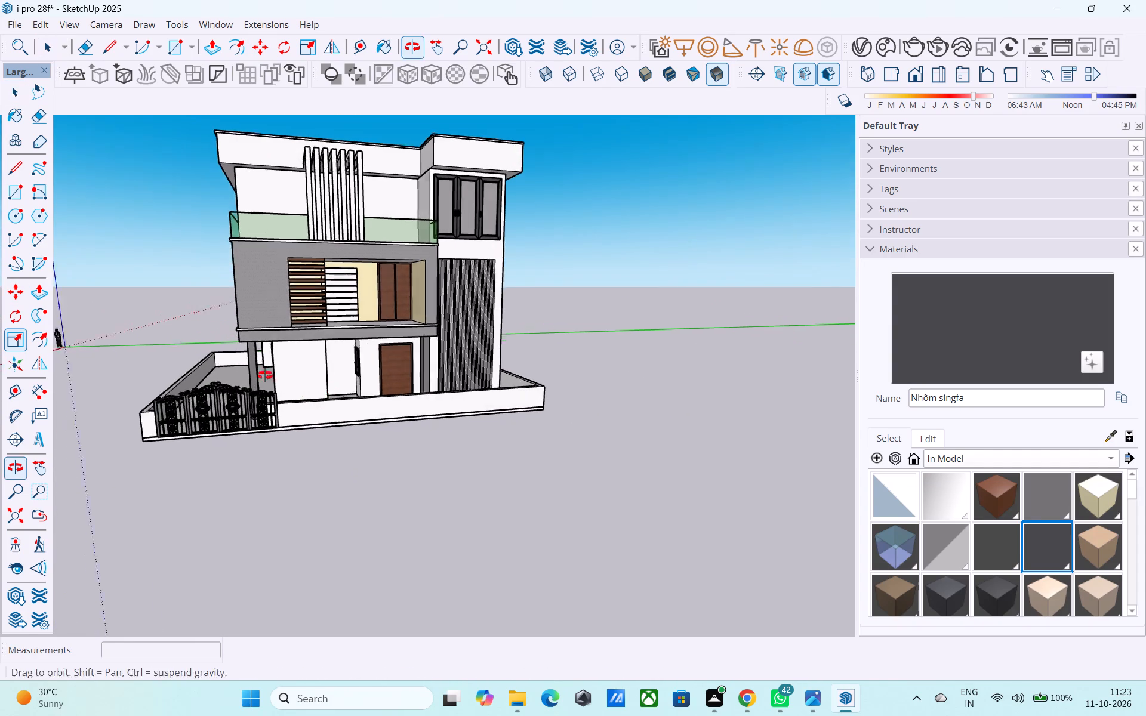
pyautogui.moveTo(265, 375); pyautogui.dragTo(263, 375, button='middle')
pyautogui.scroll(4, 264, 373)
pyautogui.scroll(-2, 266, 370)
pyautogui.moveTo(269, 370); pyautogui.dragTo(331, 370, button='middle')
pyautogui.scroll(3, 350, 430)
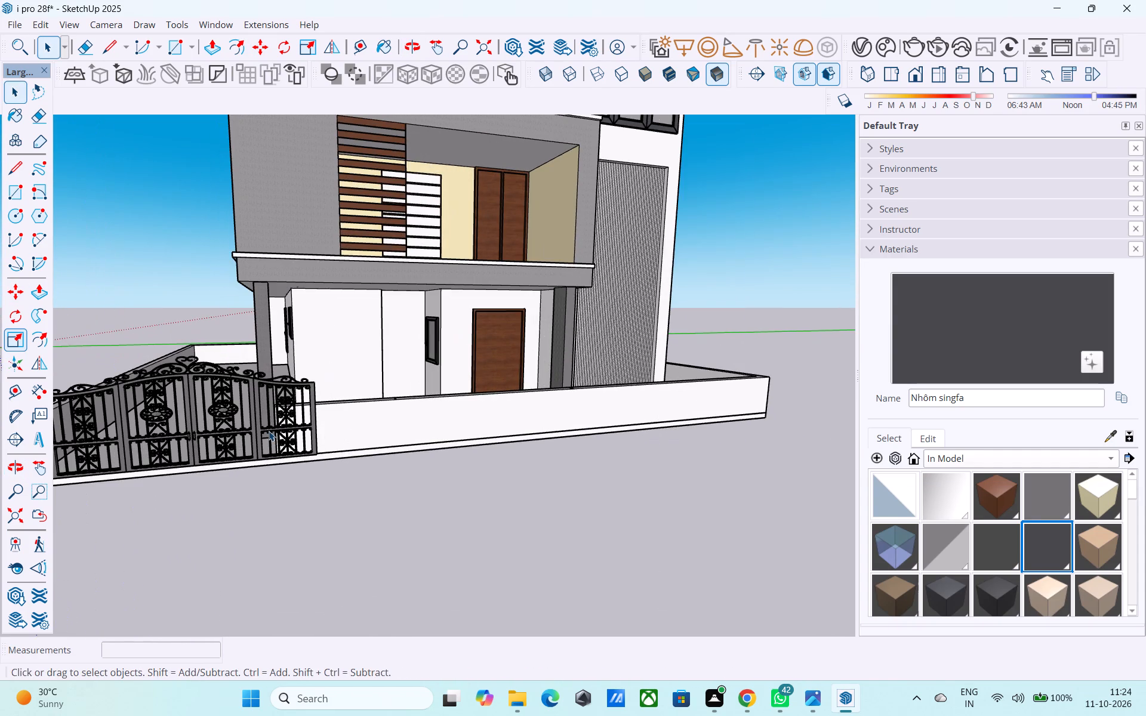
pyautogui.scroll(1, 267, 430)
pyautogui.press('s')
pyautogui.scroll(1, 316, 427)
pyautogui.press('s')
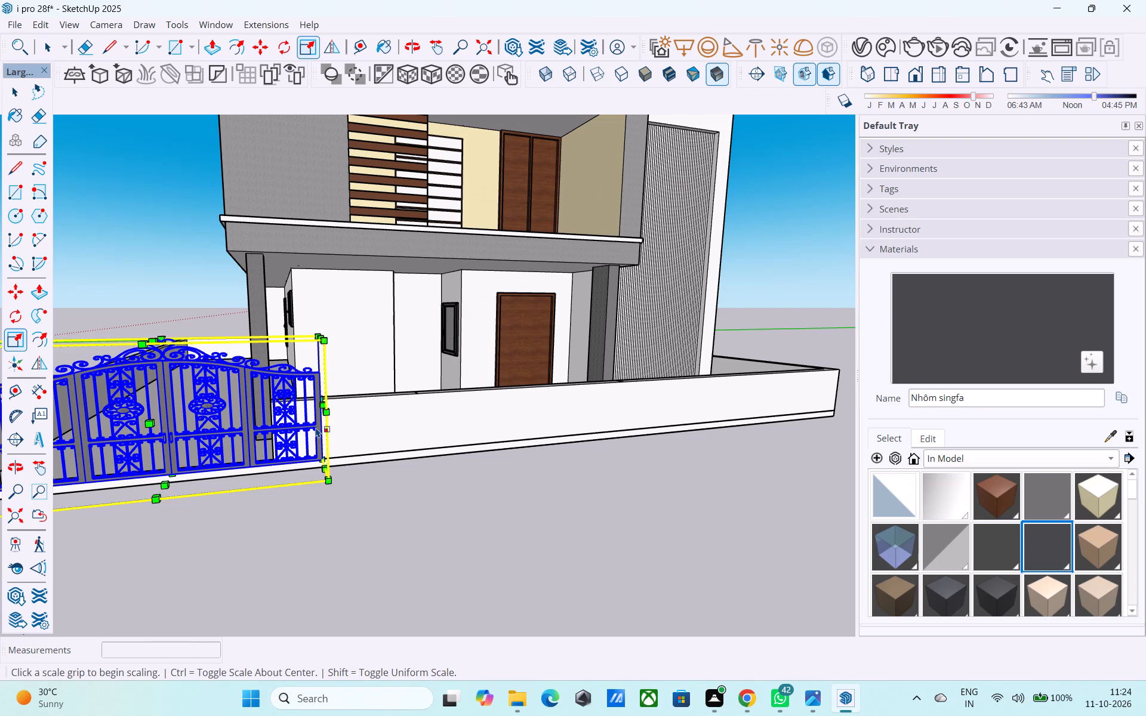
pyautogui.moveTo(323, 416); pyautogui.dragTo(222, 421, button='middle')
pyautogui.scroll(5, 275, 415)
pyautogui.moveTo(322, 388); pyautogui.dragTo(253, 384)
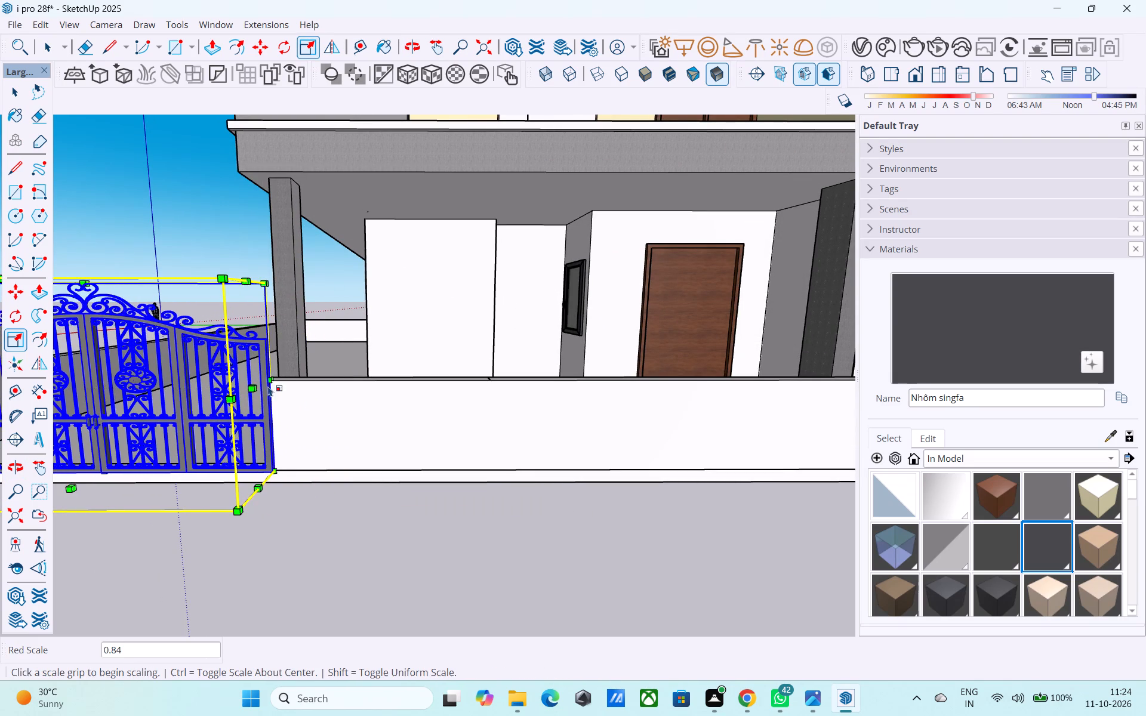
# Scale the gate's height along the blue axis to about 0.73, lowering its top, and deselect it.
pyautogui.scroll(-8, 345, 408)
pyautogui.press('s')
pyautogui.moveTo(212, 340); pyautogui.dragTo(215, 398, button='middle')
pyautogui.scroll(2, 215, 398)
pyautogui.moveTo(202, 476); pyautogui.dragTo(215, 506)
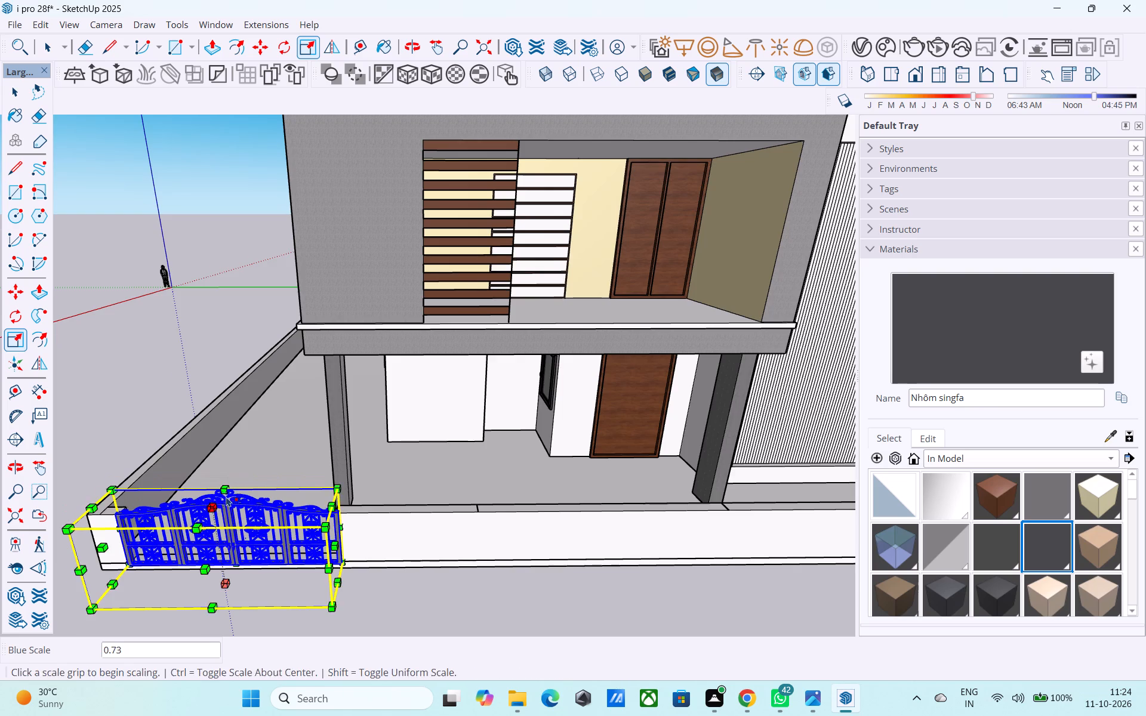
pyautogui.moveTo(230, 489); pyautogui.dragTo(283, 396, button='middle')
pyautogui.press('space')
pyautogui.click(190, 362)
# Save the model.
pyautogui.scroll(-6, 202, 359)
pyautogui.moveTo(244, 385); pyautogui.dragTo(349, 385, button='middle')
pyautogui.hotkey('ctrl', 's')
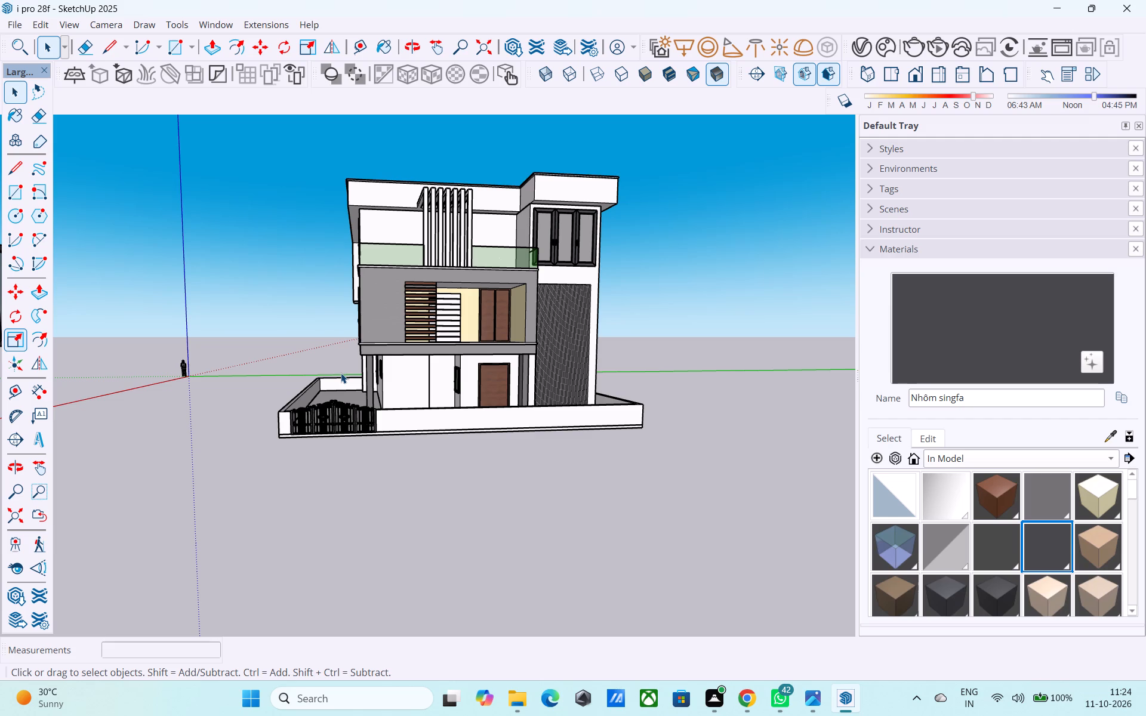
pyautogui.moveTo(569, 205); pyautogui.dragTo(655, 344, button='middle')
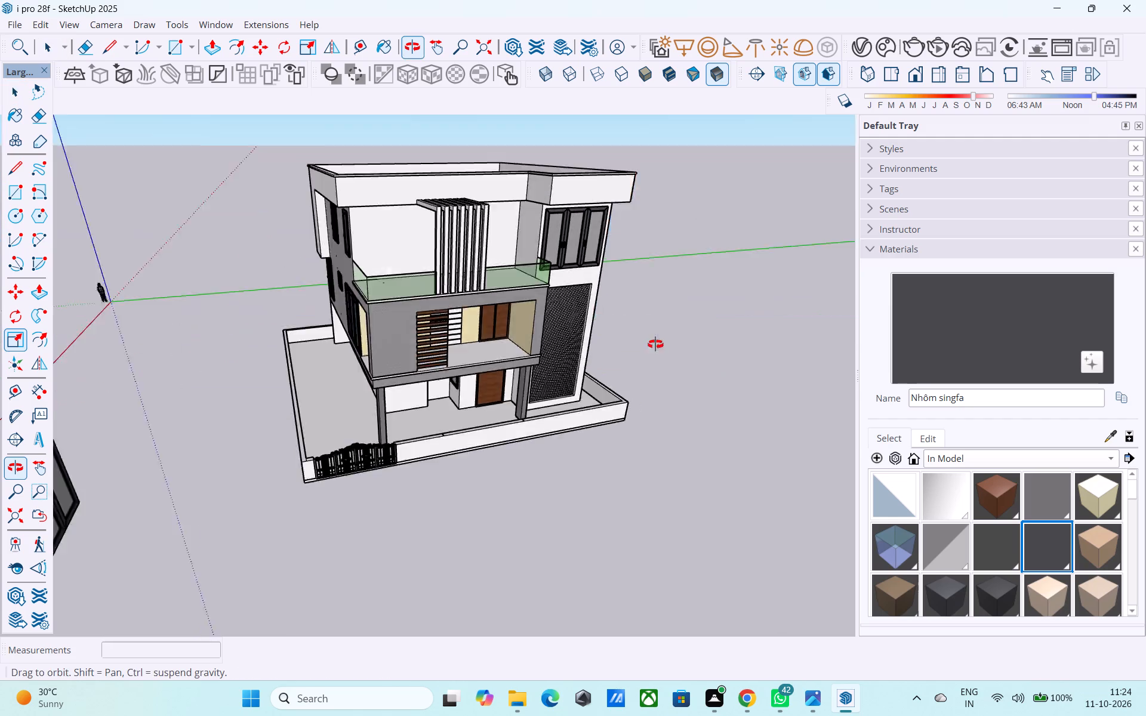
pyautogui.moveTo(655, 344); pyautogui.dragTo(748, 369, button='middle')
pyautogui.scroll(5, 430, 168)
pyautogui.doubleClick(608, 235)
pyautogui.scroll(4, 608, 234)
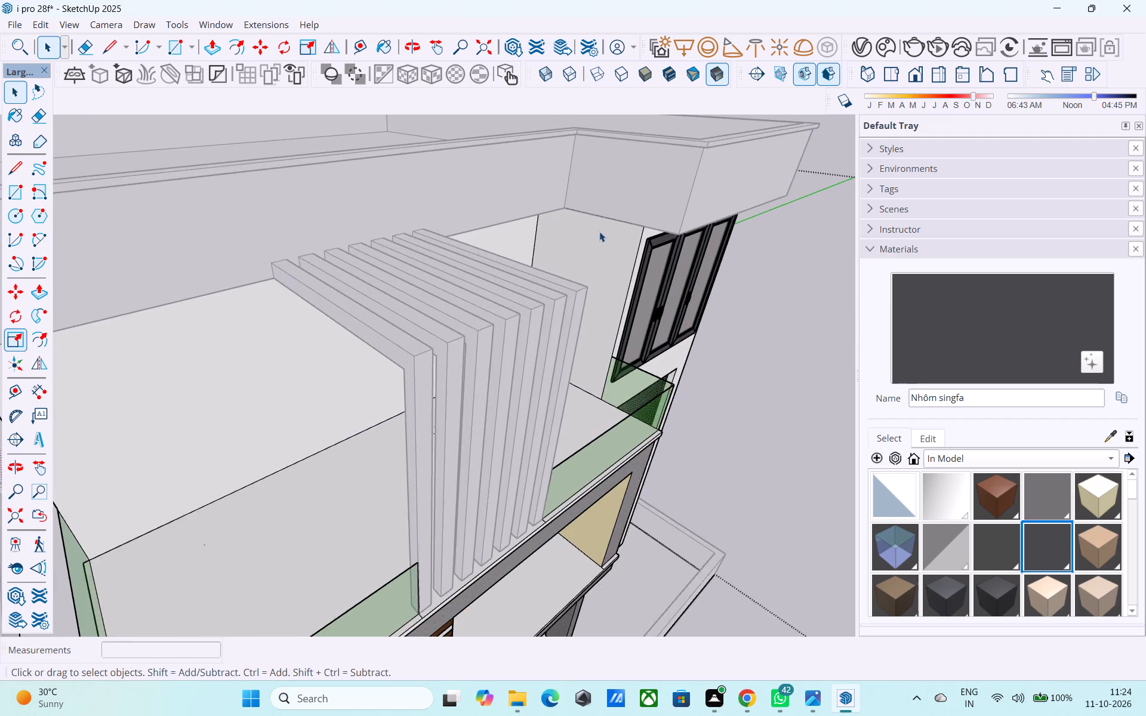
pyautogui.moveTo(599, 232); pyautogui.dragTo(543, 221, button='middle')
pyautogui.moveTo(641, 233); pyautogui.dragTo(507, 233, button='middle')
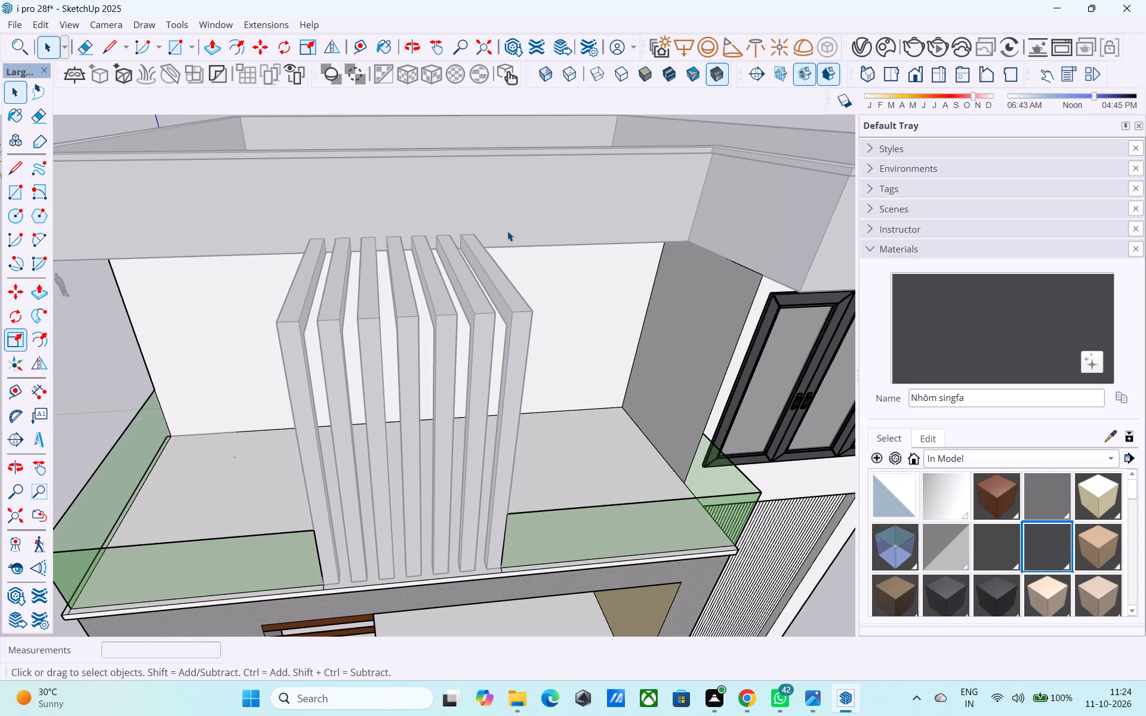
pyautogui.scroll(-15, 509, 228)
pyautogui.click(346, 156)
# Draw a circle with a 3" radius on the roof parapet's short return face, near its inner lower corner.
pyautogui.scroll(3, 506, 264)
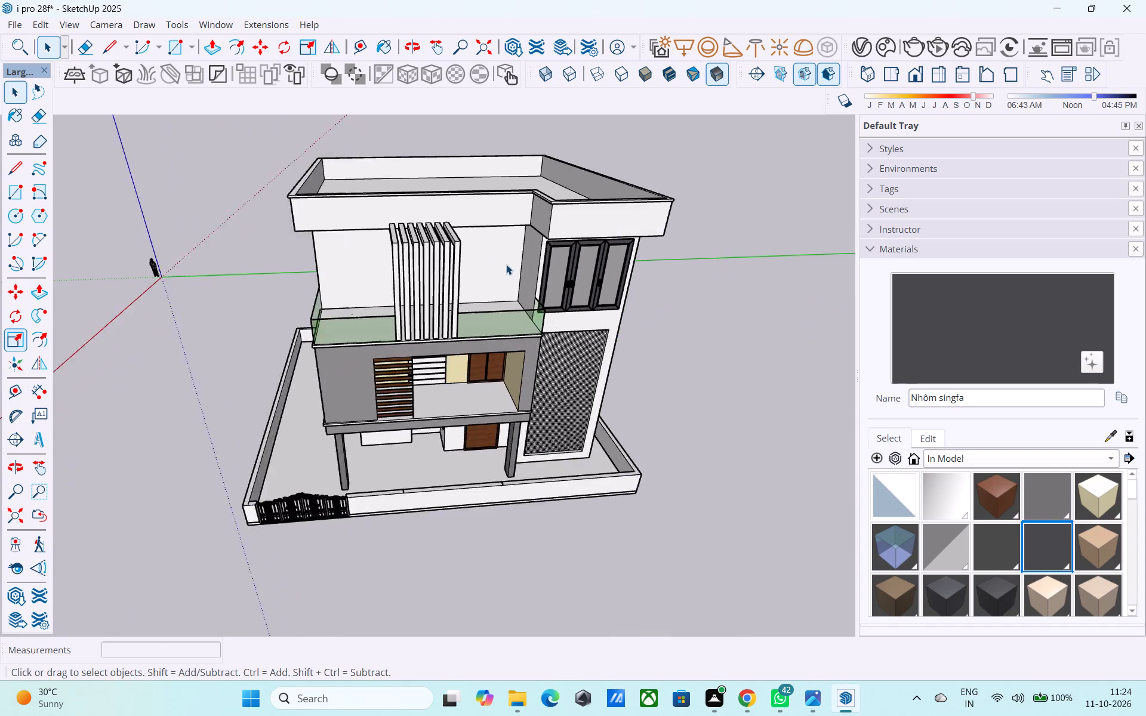
pyautogui.scroll(4, 506, 264)
pyautogui.click(556, 214)
pyautogui.moveTo(557, 215); pyautogui.dragTo(774, 227, button='middle')
pyautogui.scroll(1, 774, 227)
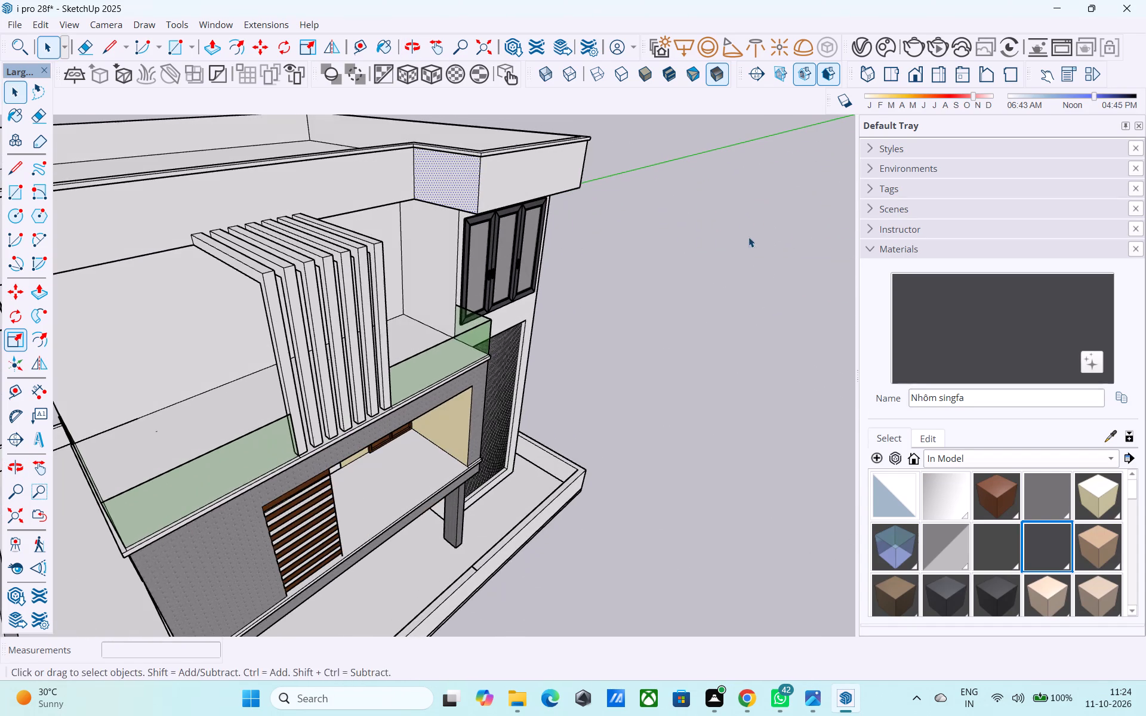
pyautogui.moveTo(676, 218); pyautogui.dragTo(774, 232, button='middle')
pyautogui.scroll(6, 427, 232)
pyautogui.moveTo(343, 223); pyautogui.dragTo(364, 229, button='middle')
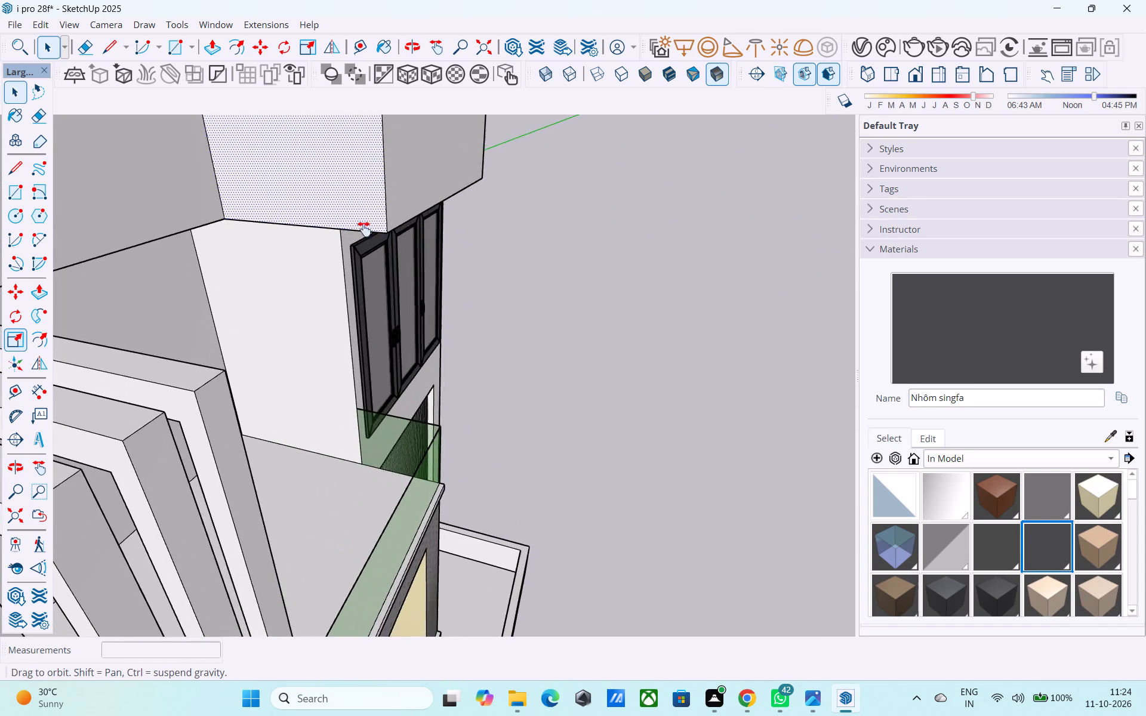
pyautogui.moveTo(364, 229); pyautogui.dragTo(640, 232, button='middle')
pyautogui.moveTo(599, 234); pyautogui.dragTo(565, 259, button='middle')
pyautogui.keyDown('shift'); pyautogui.scroll(1, 584, 249); pyautogui.keyUp('shift')
pyautogui.click(338, 242)
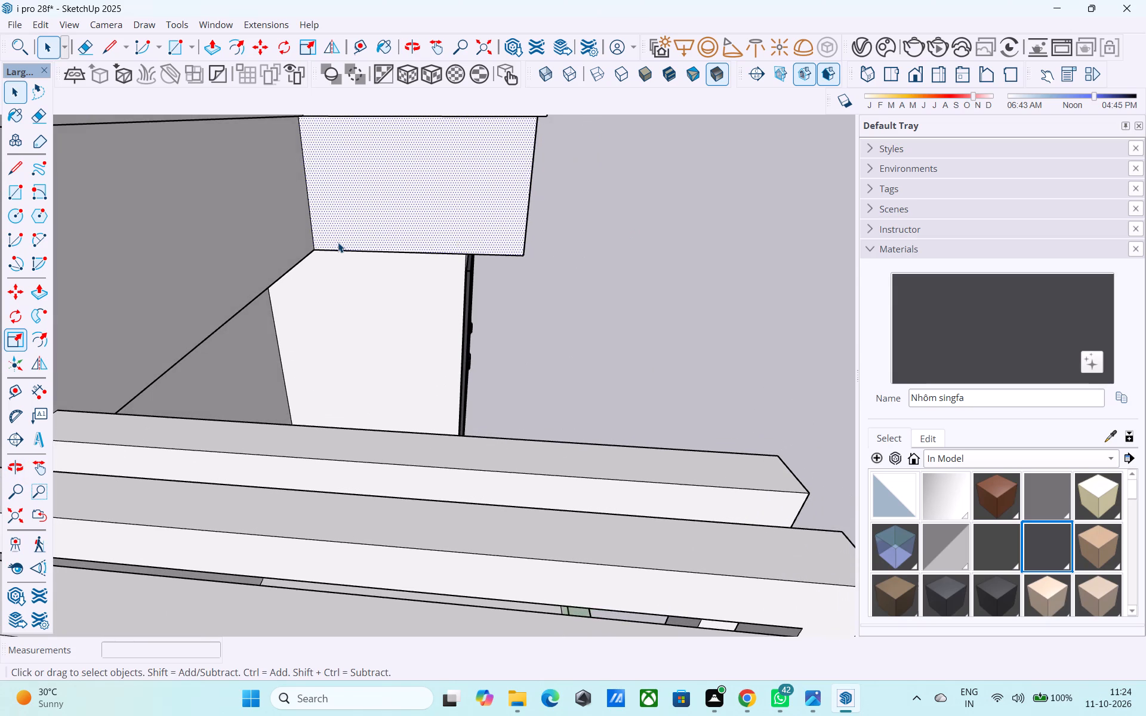
pyautogui.press('r')
pyautogui.press('c')
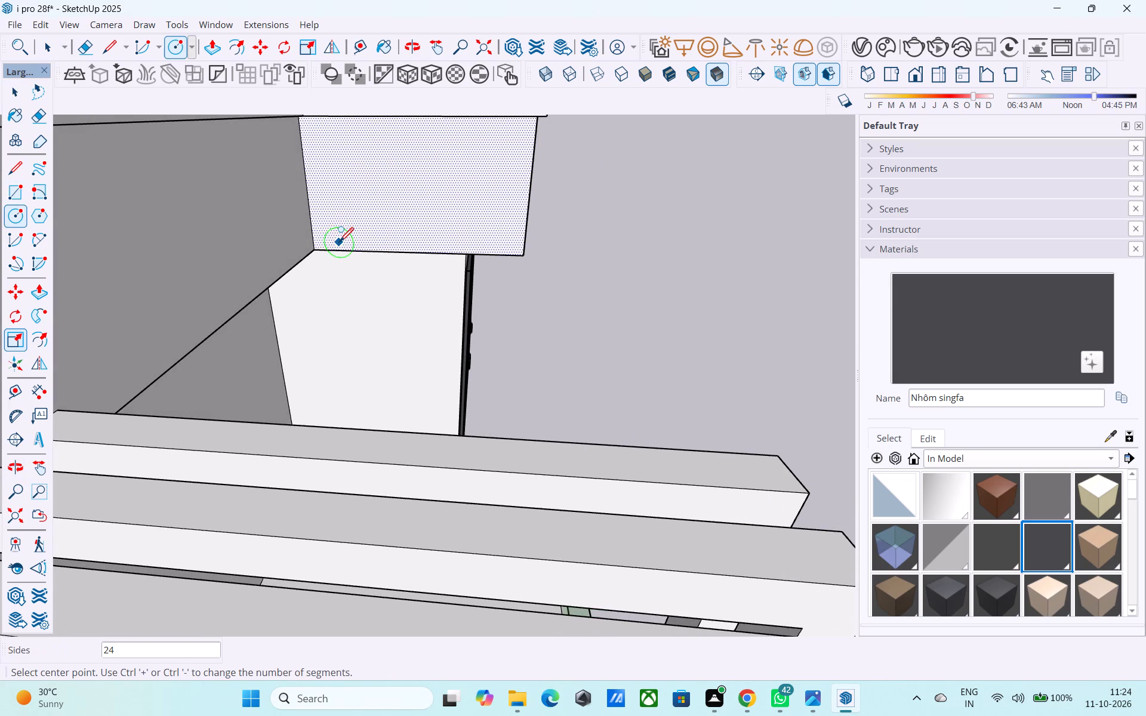
pyautogui.click(344, 236)
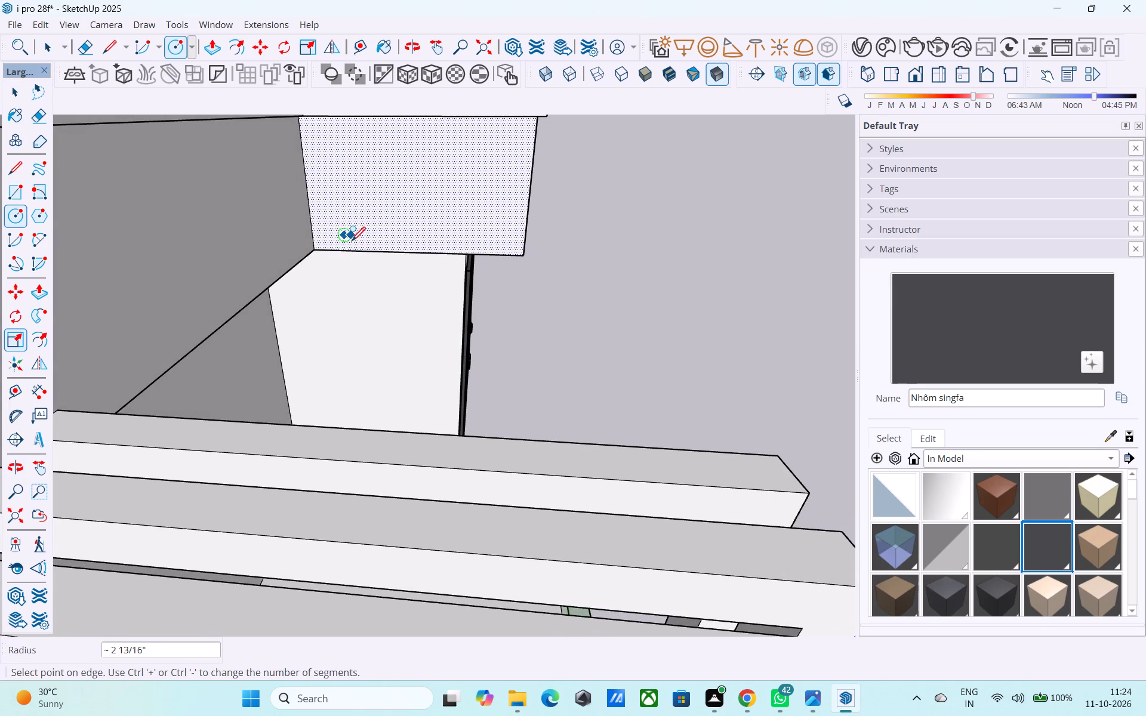
pyautogui.write('3"')
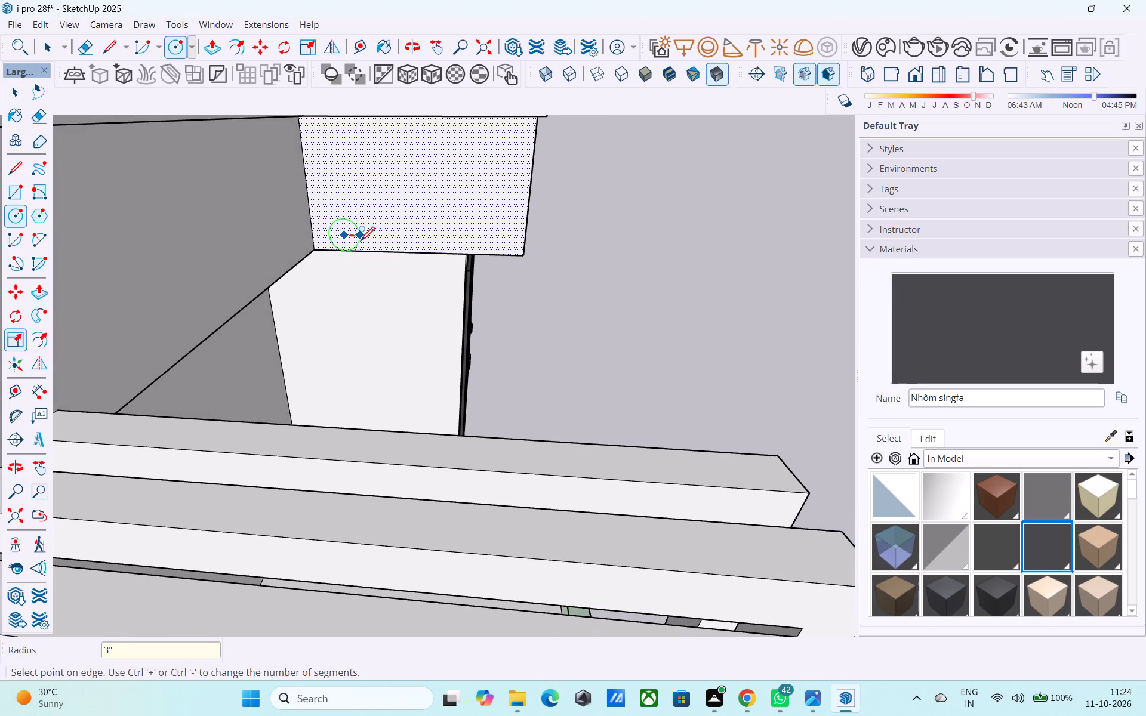
pyautogui.press('Return')
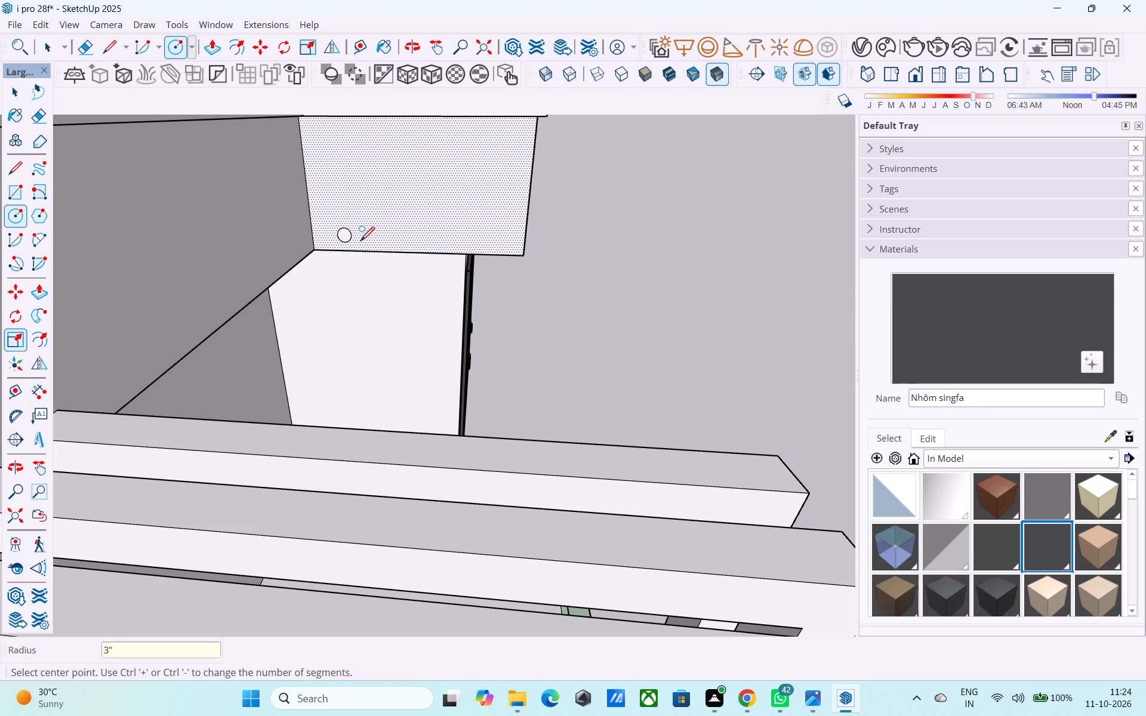
# Set the circle's radius to 4".
pyautogui.write('4"')
pyautogui.press('Return')
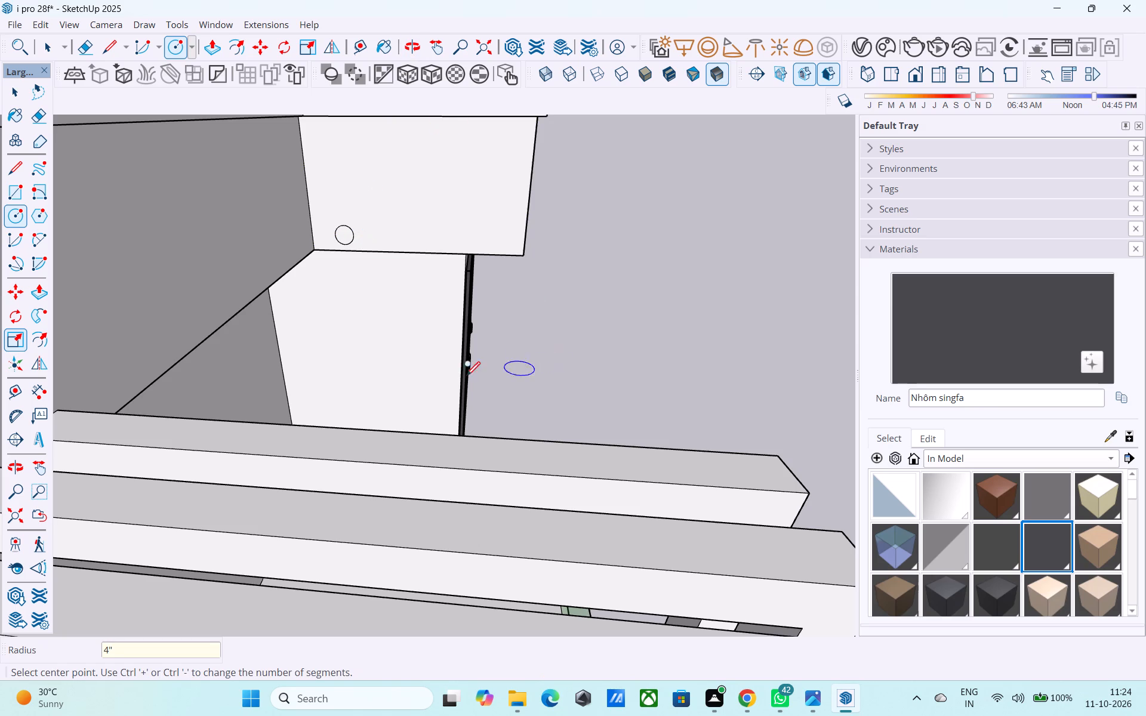
# Copy the circle along the parapet's lower edge three times, at about 1' 2", 2' 4" and 3' 5 1/2" from the original.
pyautogui.scroll(-8, 479, 374)
pyautogui.scroll(4, 421, 362)
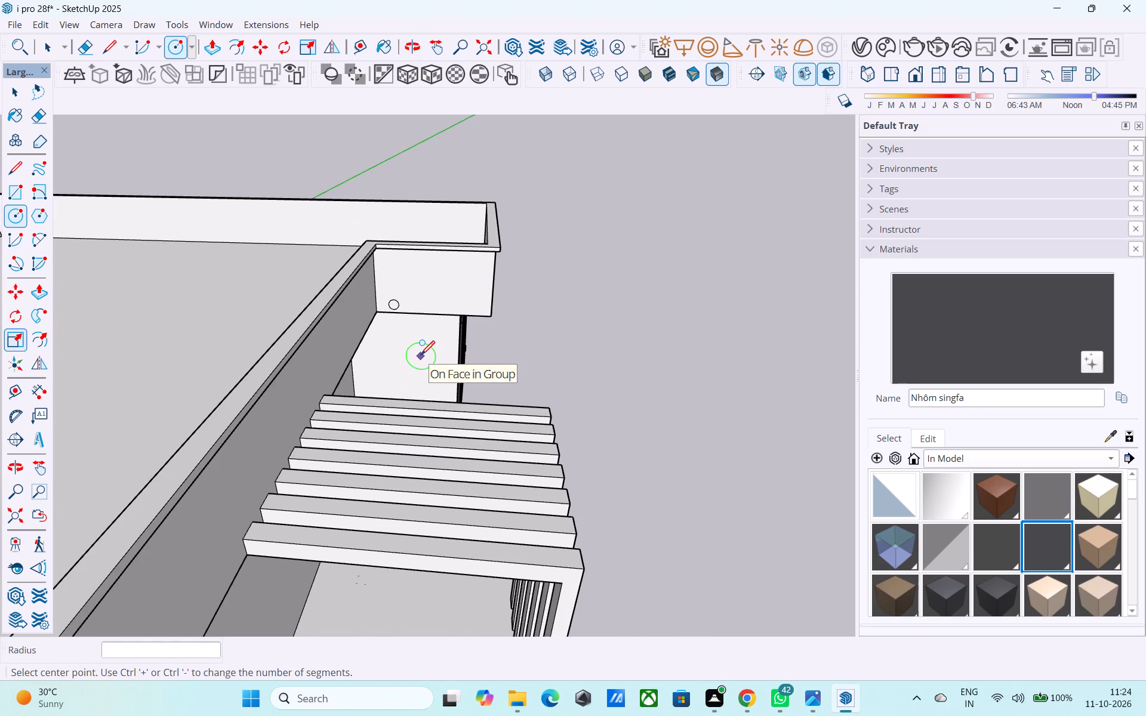
pyautogui.scroll(5, 421, 356)
pyautogui.press('space')
pyautogui.click(371, 261)
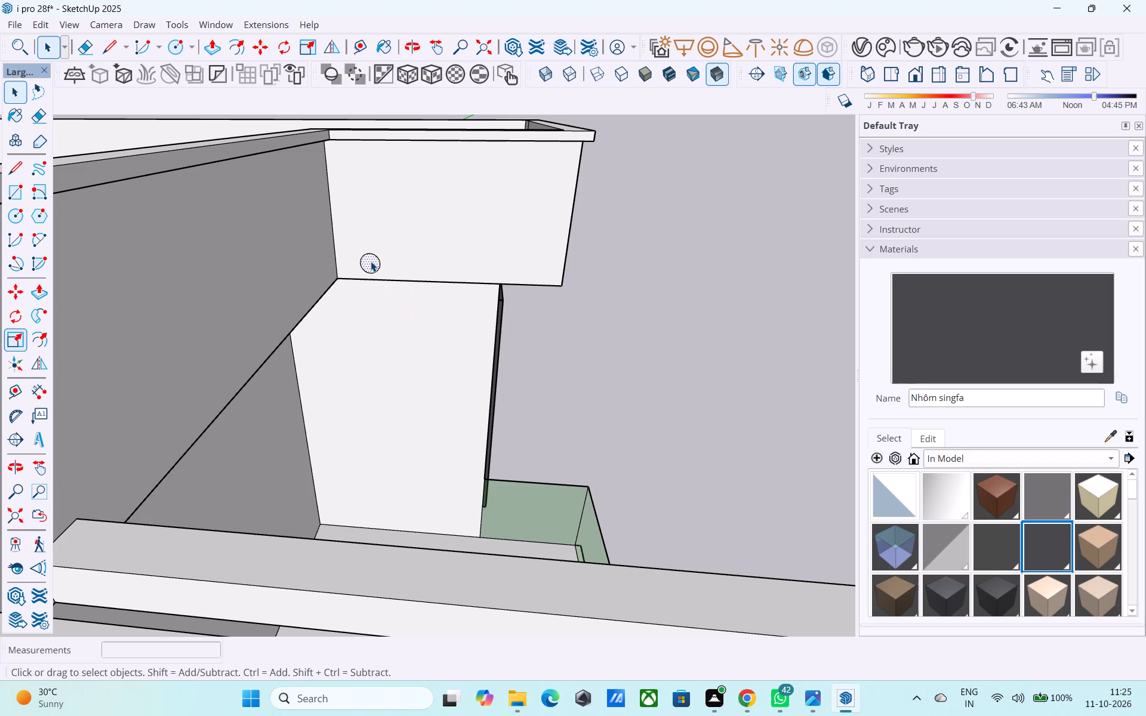
pyautogui.press('m')
pyautogui.scroll(5, 372, 261)
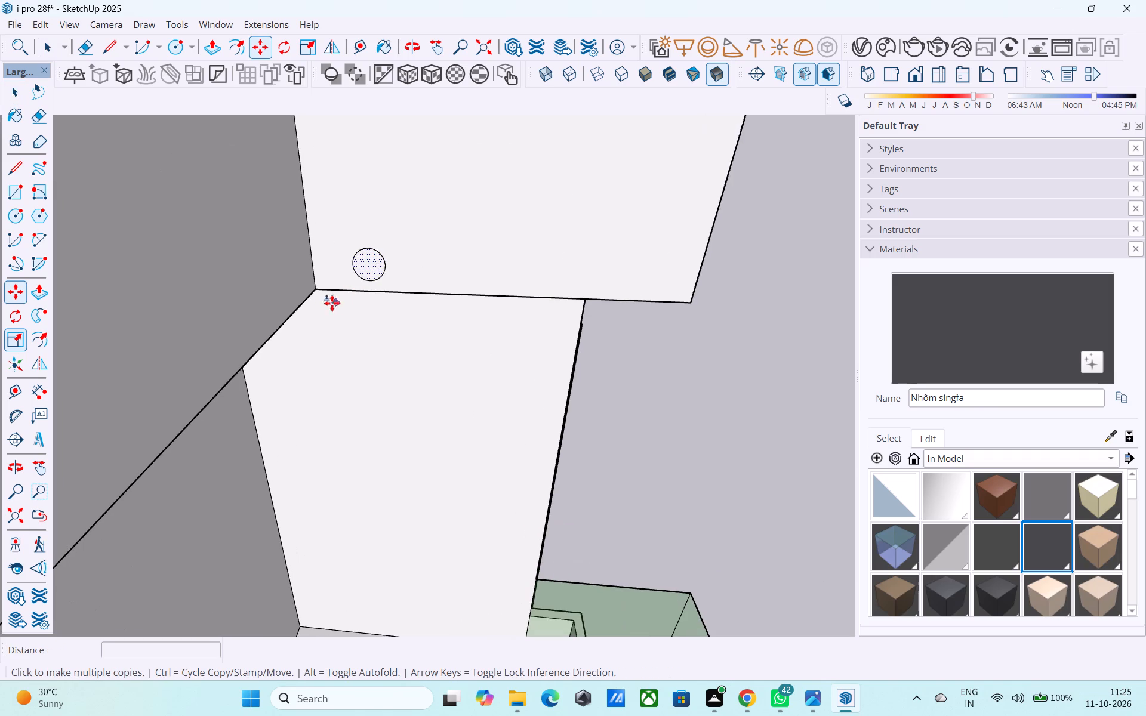
pyautogui.click(318, 294)
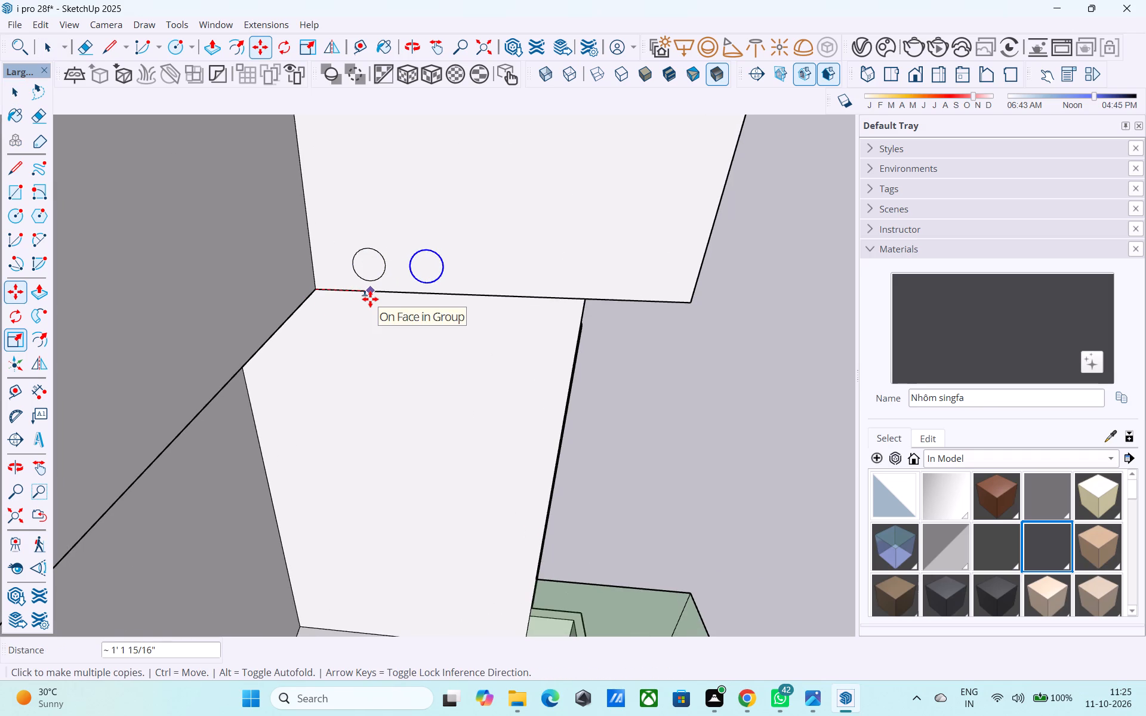
pyautogui.click(370, 299)
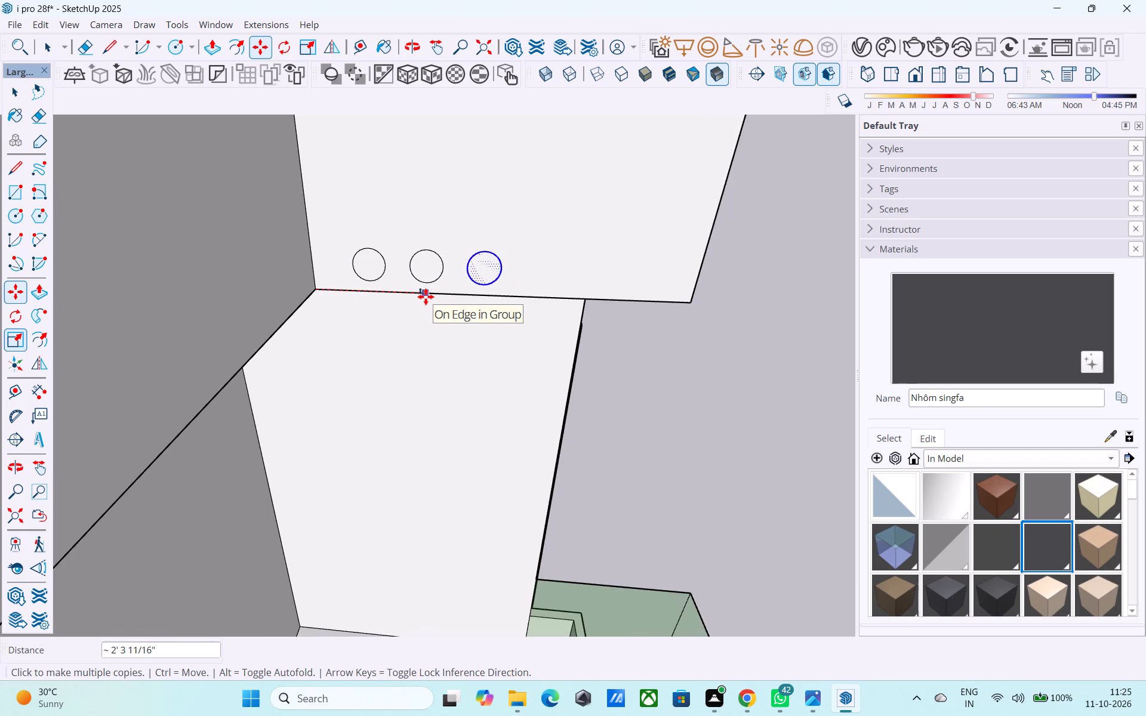
pyautogui.click(426, 297)
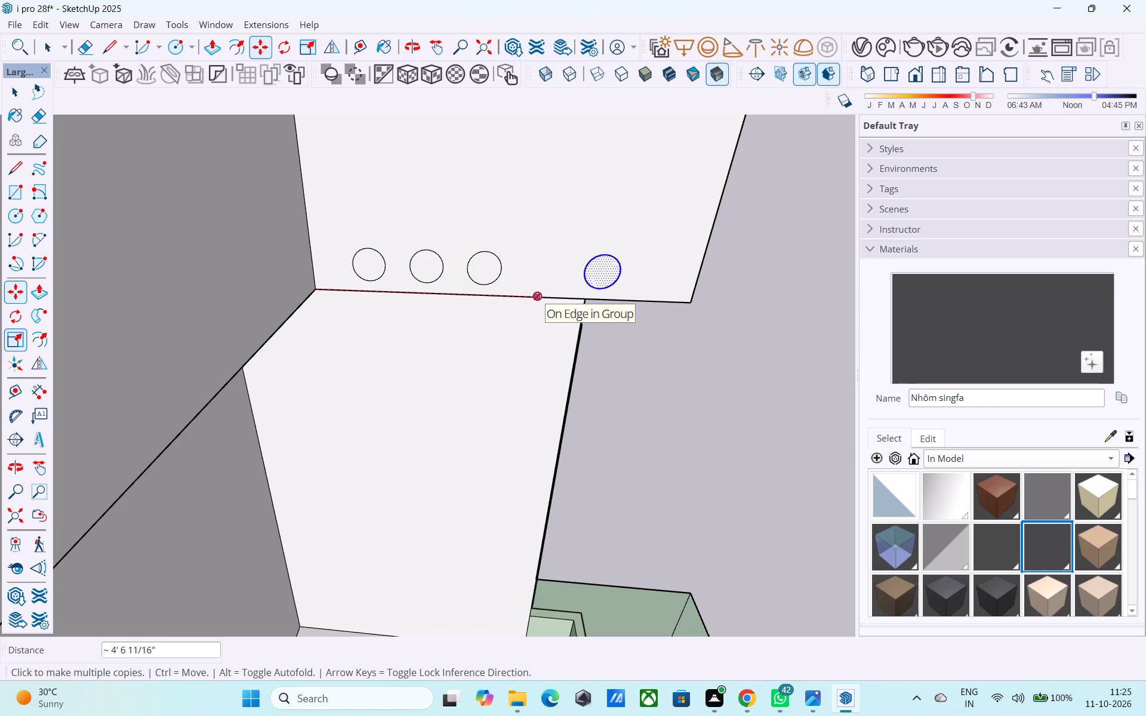
pyautogui.click(482, 298)
pyautogui.scroll(-9, 483, 297)
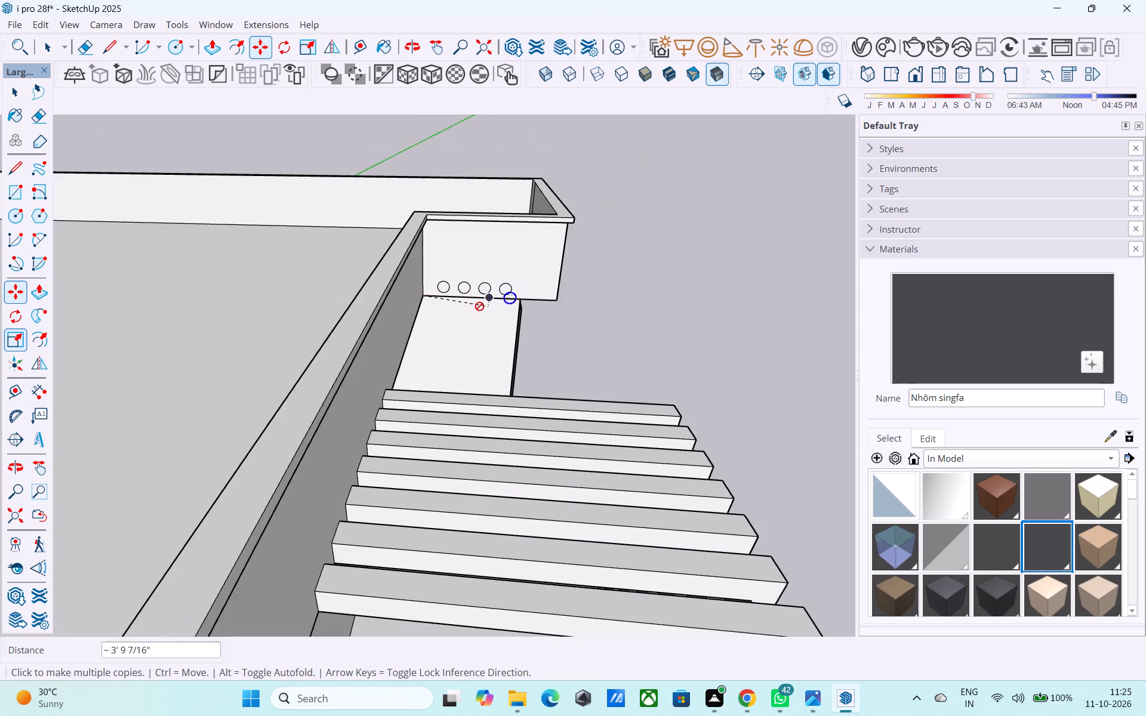
pyautogui.scroll(-3, 479, 306)
pyautogui.press('space')
# Push/Pull the innermost circle on the parapet's return face about 11' 6" to reach the nearest vertical fin.
pyautogui.click(443, 286)
pyautogui.scroll(6, 446, 287)
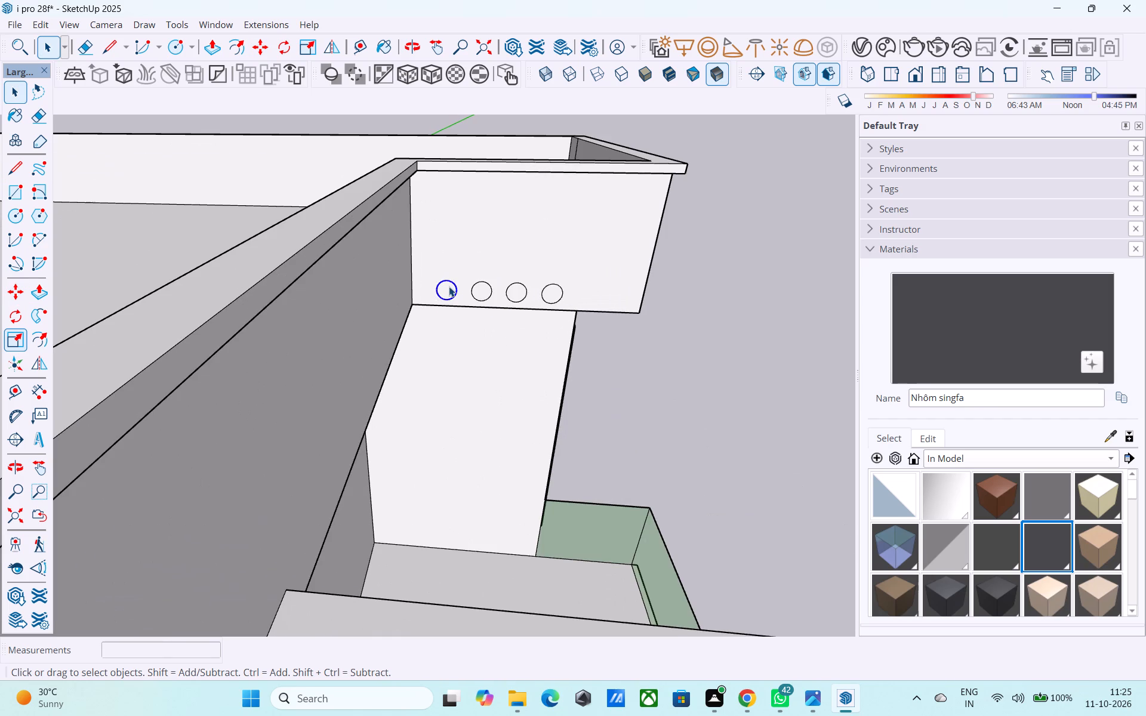
pyautogui.click(449, 286)
pyautogui.press('p')
pyautogui.click(451, 287)
pyautogui.scroll(-4, 443, 305)
pyautogui.moveTo(443, 305); pyautogui.dragTo(120, 317, button='middle')
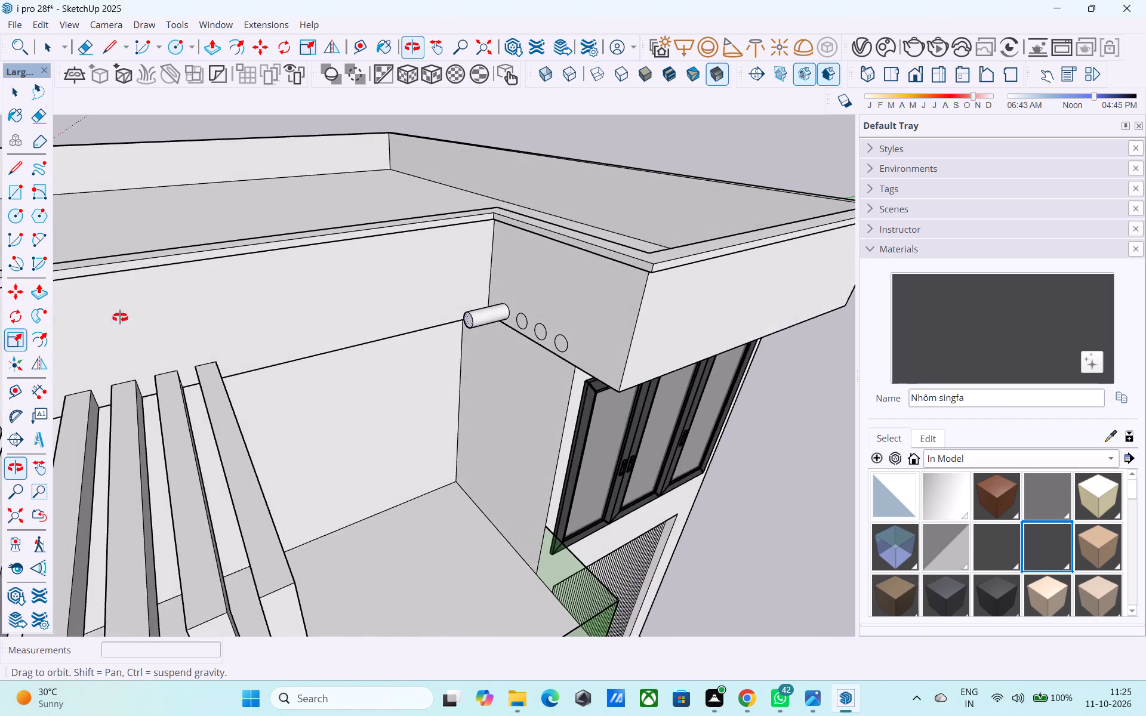
pyautogui.moveTo(120, 317); pyautogui.dragTo(75, 326, button='middle')
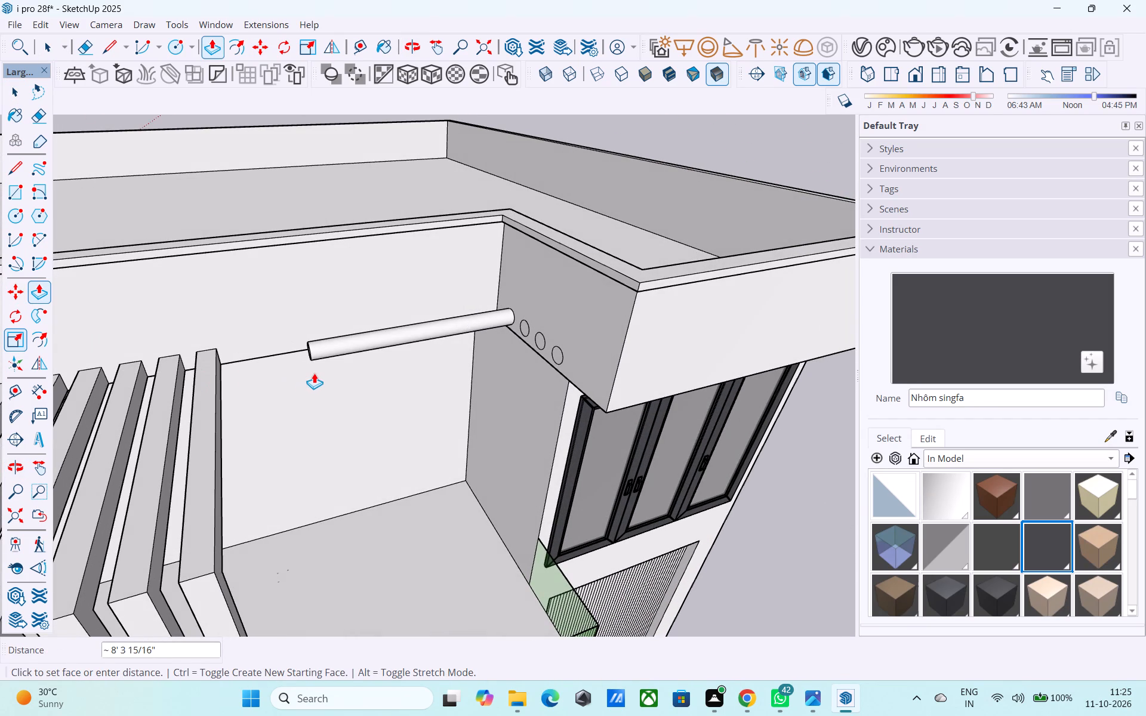
pyautogui.moveTo(314, 373); pyautogui.dragTo(291, 321, button='middle')
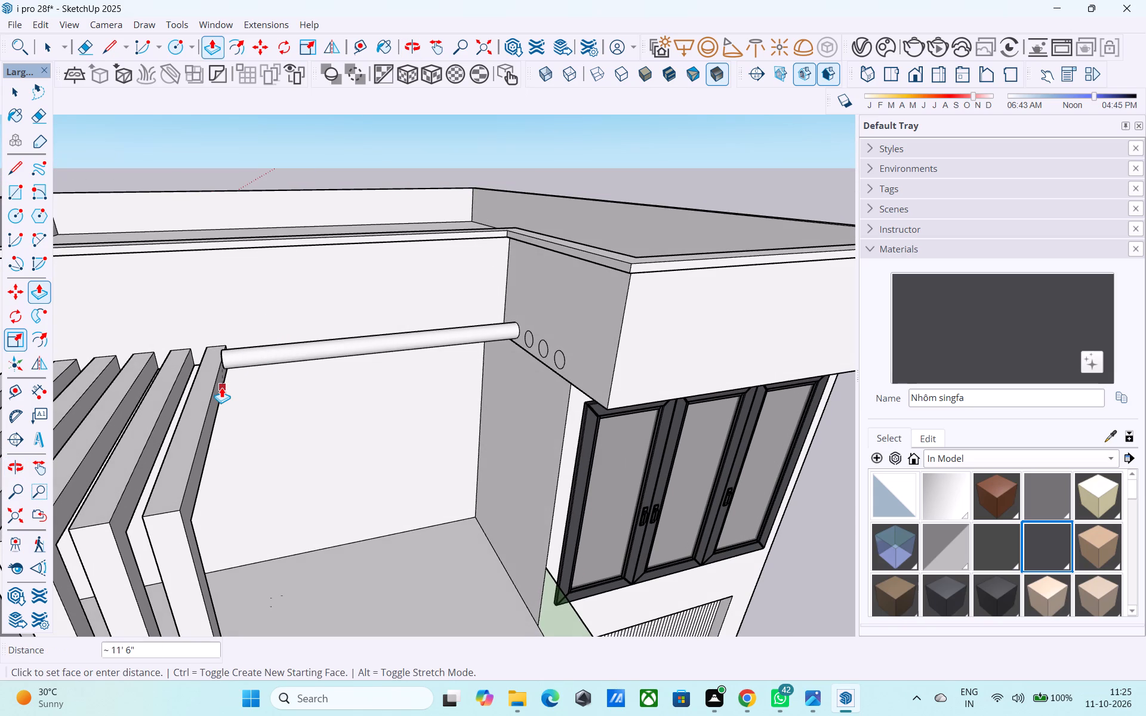
pyautogui.click(221, 387)
# Extrude the other three circles on the parapet's return face by the same distance, about 11' 6".
pyautogui.moveTo(308, 367); pyautogui.dragTo(512, 360, button='middle')
pyautogui.scroll(6, 510, 353)
pyautogui.press('space')
pyautogui.click(465, 307)
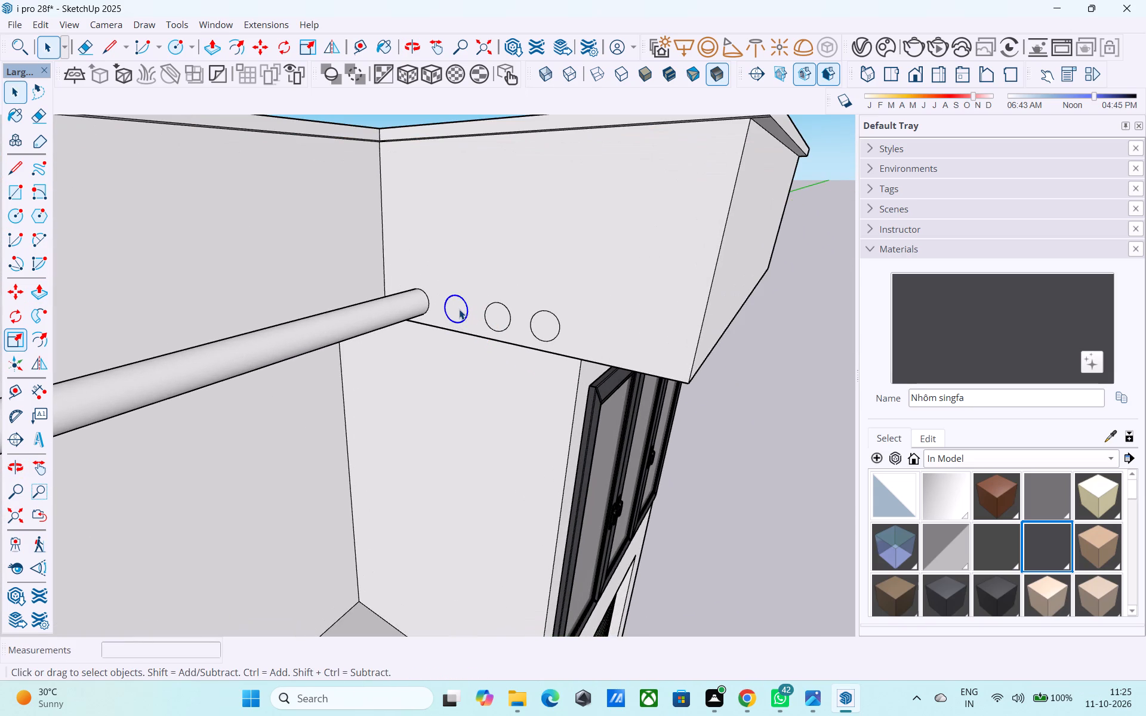
pyautogui.click(459, 309)
pyautogui.press('p')
pyautogui.doubleClick(459, 309)
pyautogui.doubleClick(495, 319)
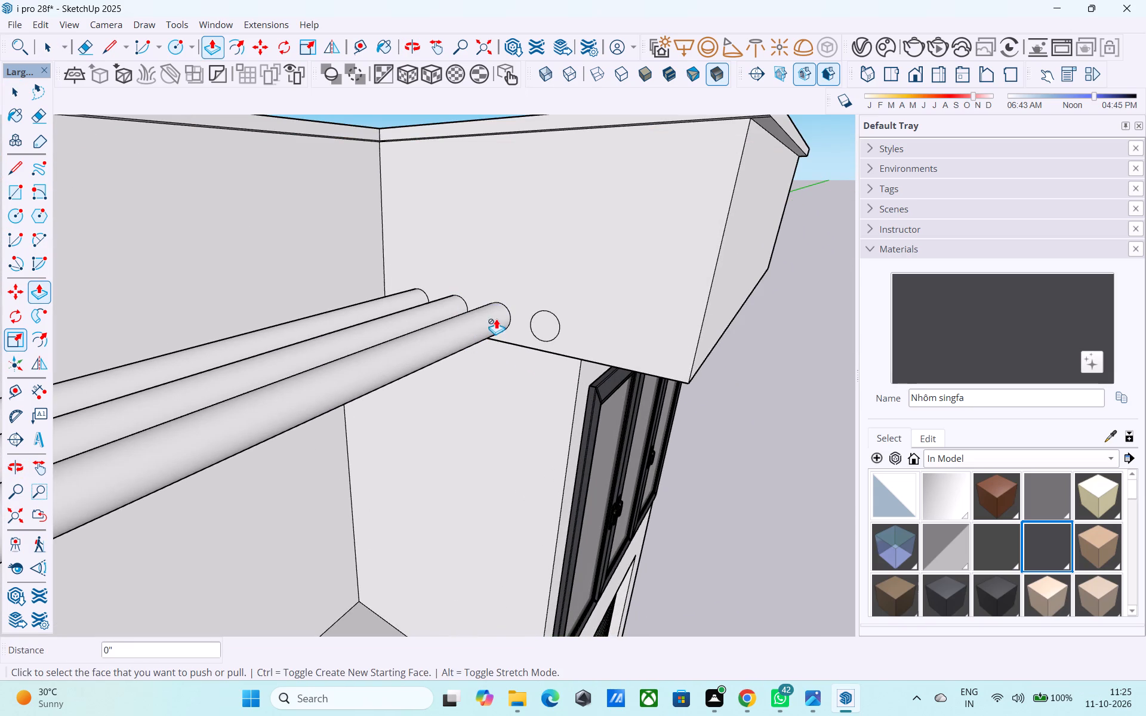
pyautogui.doubleClick(545, 332)
# Save the model.
pyautogui.scroll(1, 543, 326)
pyautogui.scroll(-8, 543, 326)
pyautogui.moveTo(554, 385); pyautogui.dragTo(371, 322, button='middle')
pyautogui.scroll(-4, 346, 308)
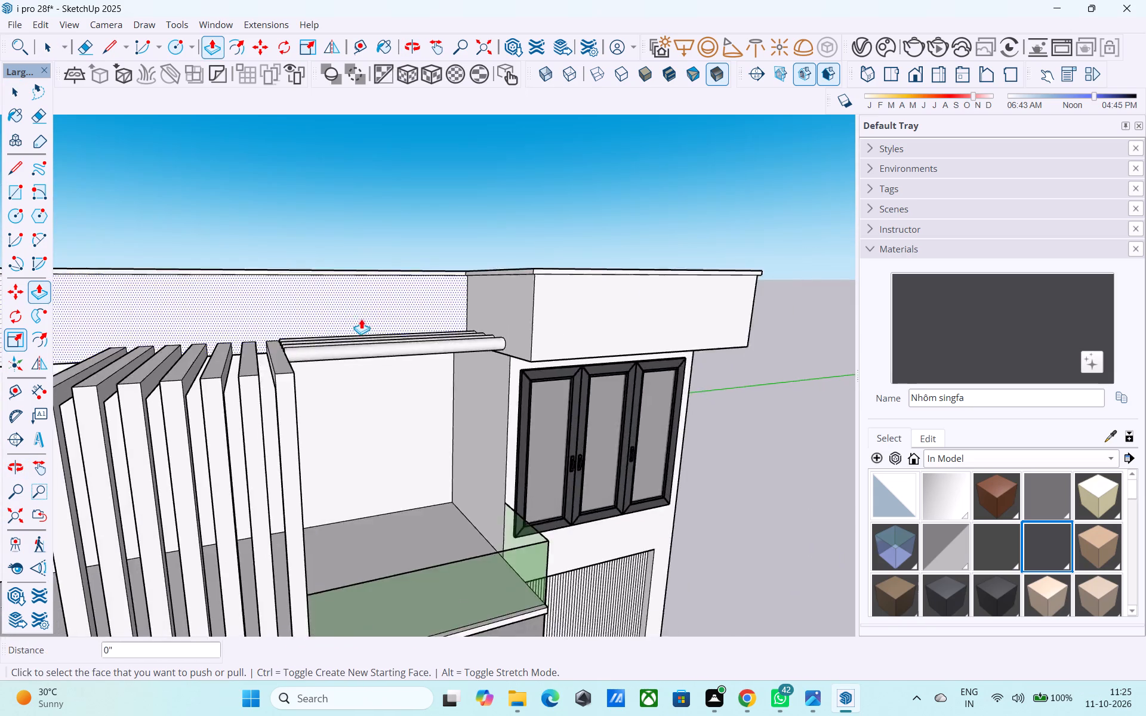
pyautogui.scroll(-7, 361, 319)
pyautogui.moveTo(359, 424); pyautogui.dragTo(395, 266, button='middle')
pyautogui.press('space')
pyautogui.click(454, 271)
pyautogui.scroll(-4, 458, 286)
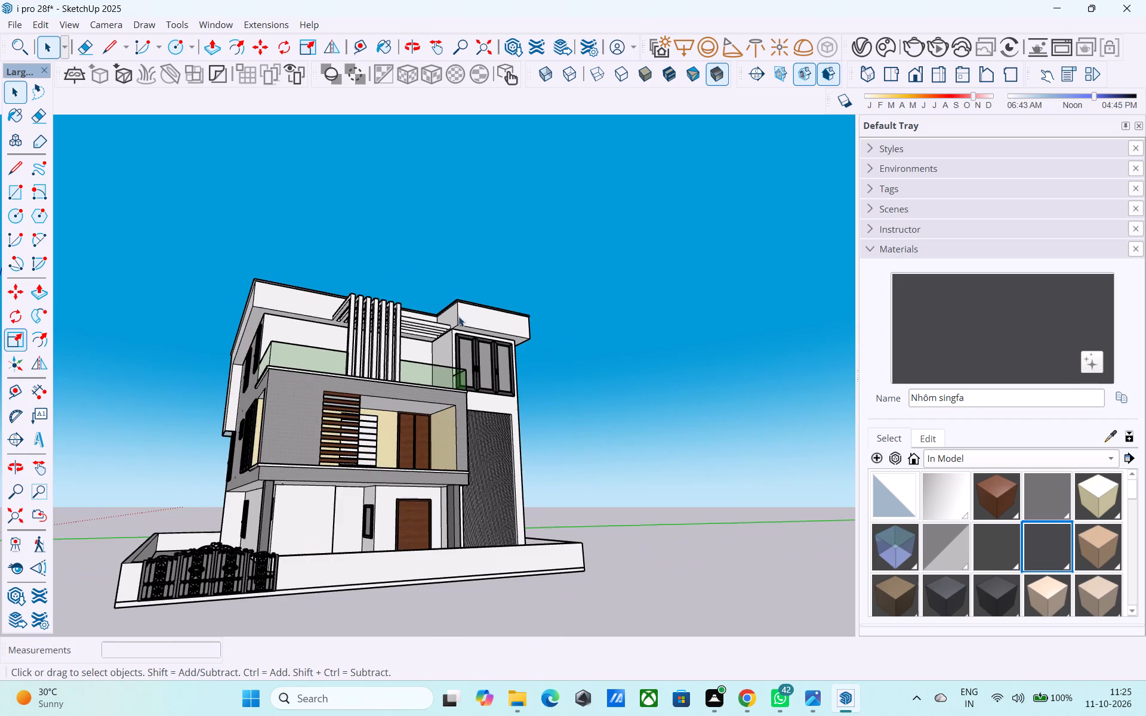
pyautogui.moveTo(437, 333); pyautogui.dragTo(400, 352, button='middle')
pyautogui.hotkey('ctrl', 's')
pyautogui.press('space')
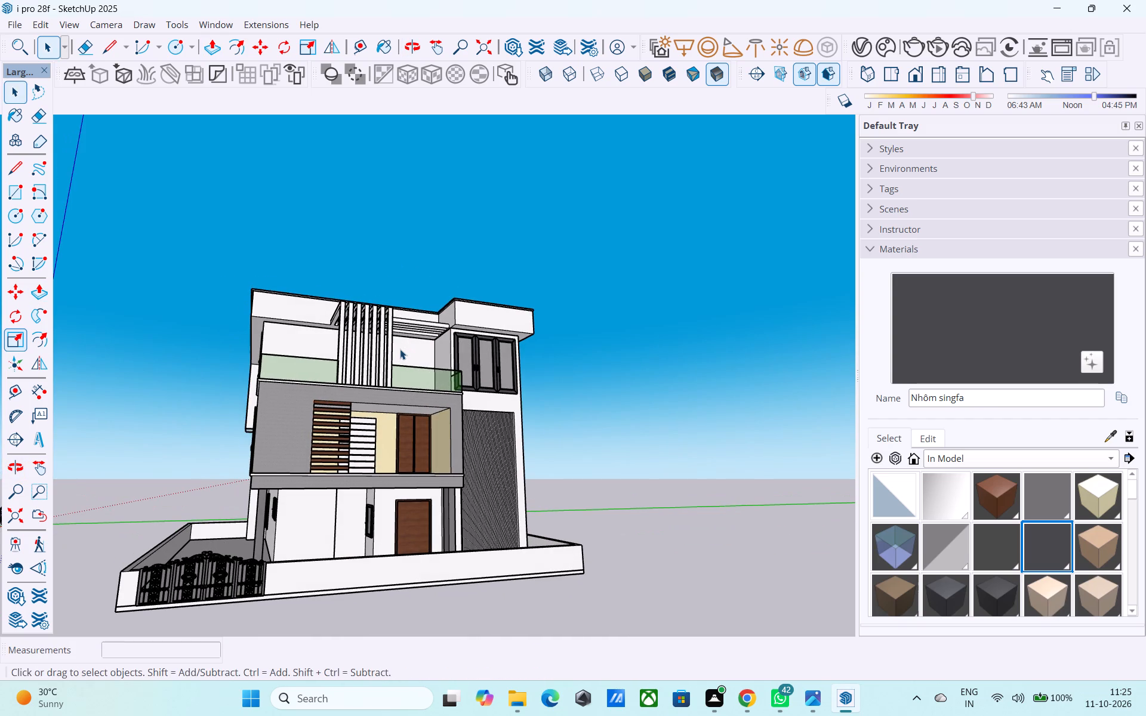
# Examine the front and side facades of the house from several angles.
pyautogui.moveTo(448, 391); pyautogui.dragTo(442, 400, button='middle')
pyautogui.scroll(-3, 439, 390)
pyautogui.moveTo(439, 390); pyautogui.dragTo(306, 458, button='middle')
pyautogui.scroll(3, 410, 404)
pyautogui.moveTo(413, 399); pyautogui.dragTo(530, 370, button='middle')
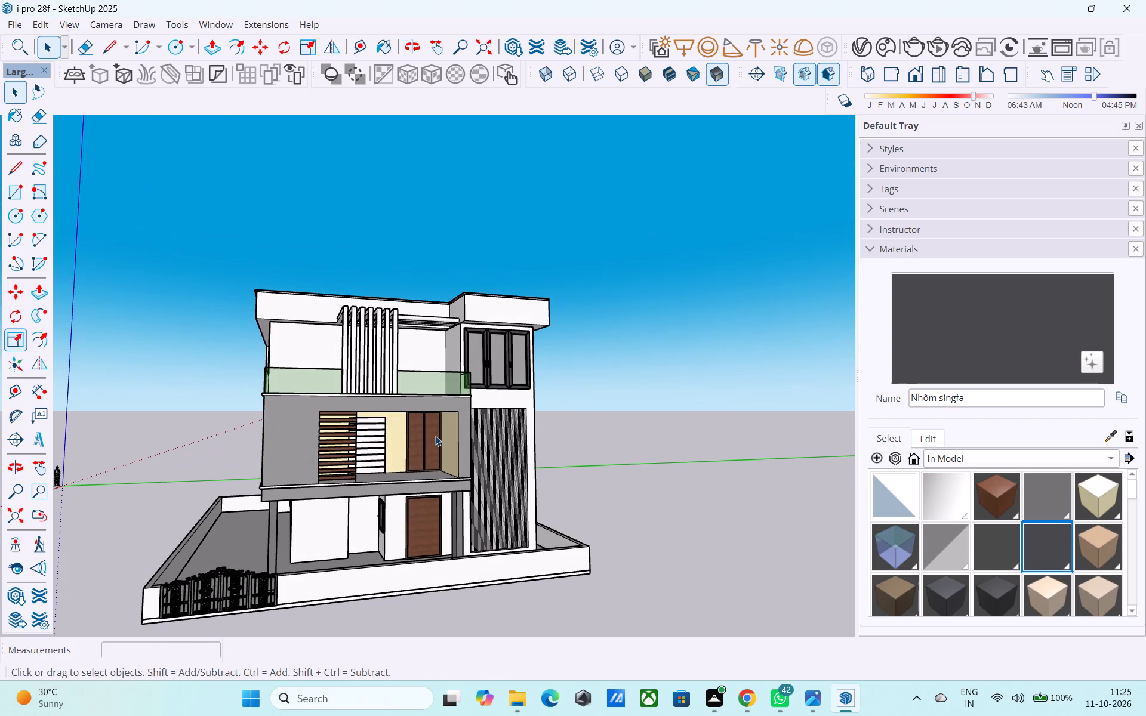
pyautogui.moveTo(355, 507); pyautogui.dragTo(519, 513, button='middle')
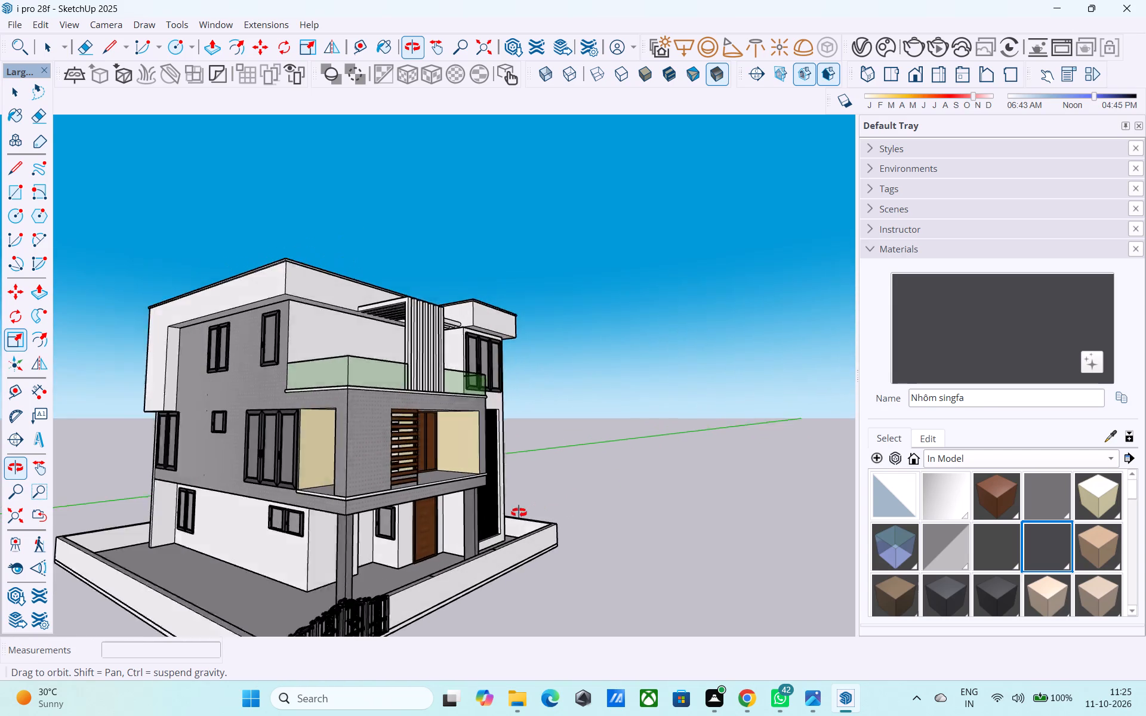
pyautogui.moveTo(519, 513); pyautogui.dragTo(529, 529, button='middle')
pyautogui.moveTo(504, 517); pyautogui.dragTo(306, 517, button='middle')
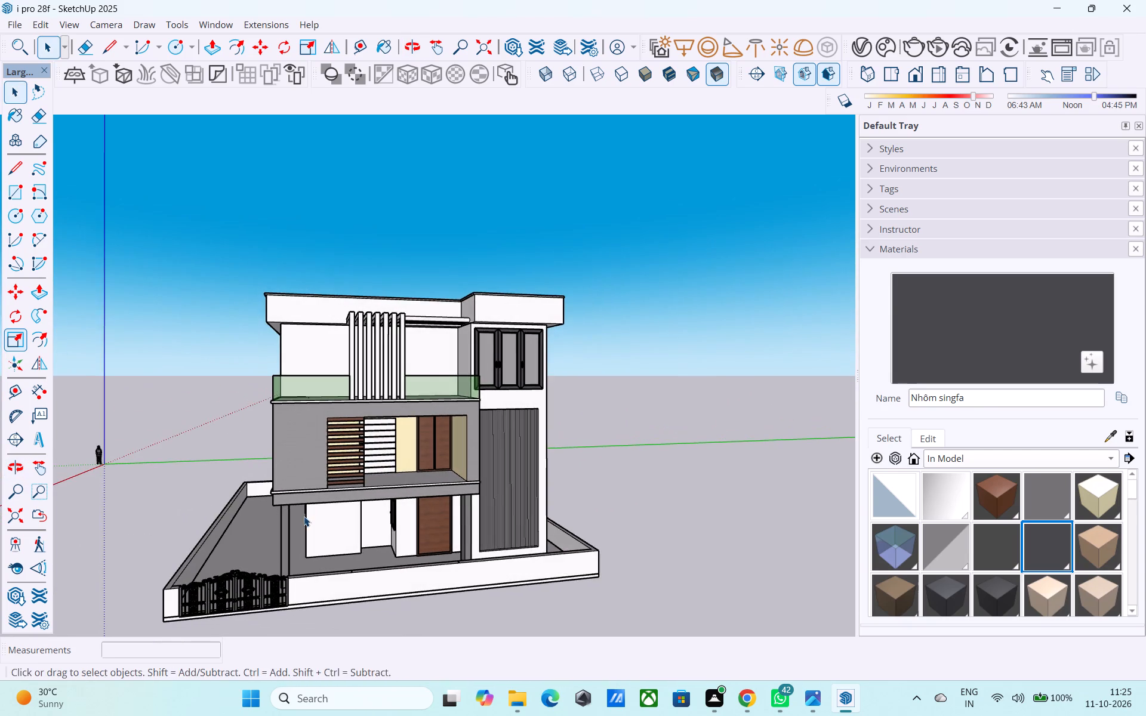
pyautogui.moveTo(325, 516); pyautogui.dragTo(352, 521, button='middle')
pyautogui.scroll(4, 347, 527)
pyautogui.moveTo(362, 513); pyautogui.dragTo(333, 491, button='middle')
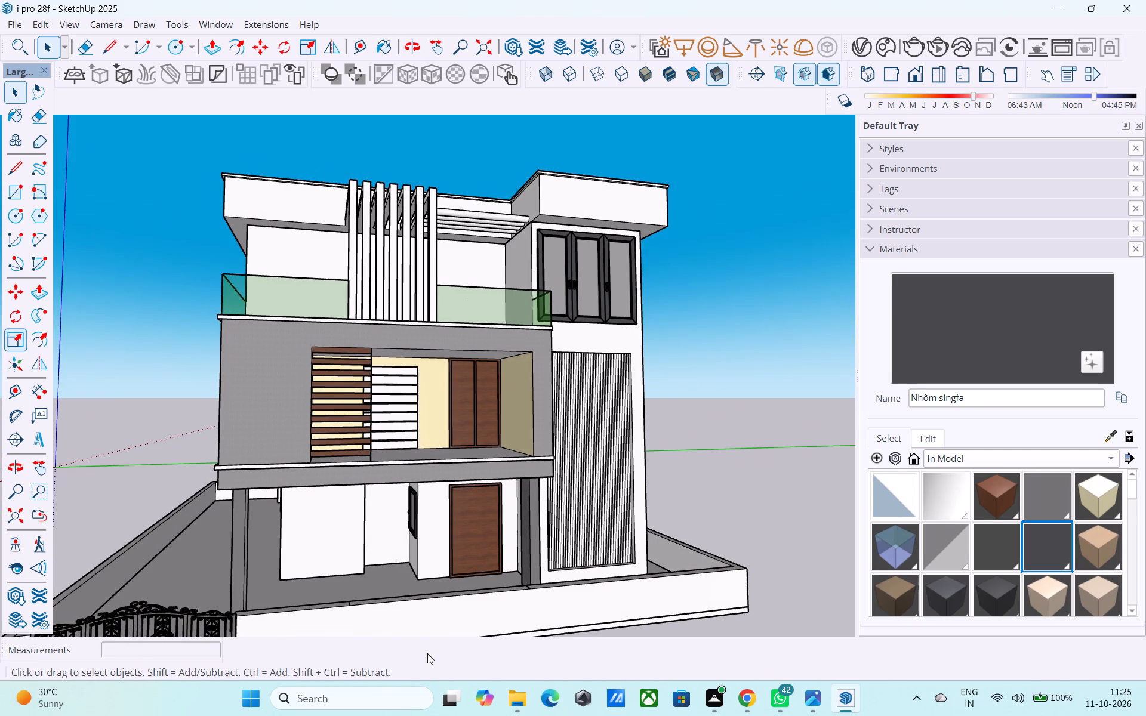
# Measure the height of the projecting ground-floor front wall.
pyautogui.press('t')
pyautogui.scroll(7, 309, 611)
pyautogui.moveTo(298, 591); pyautogui.dragTo(276, 547, button='middle')
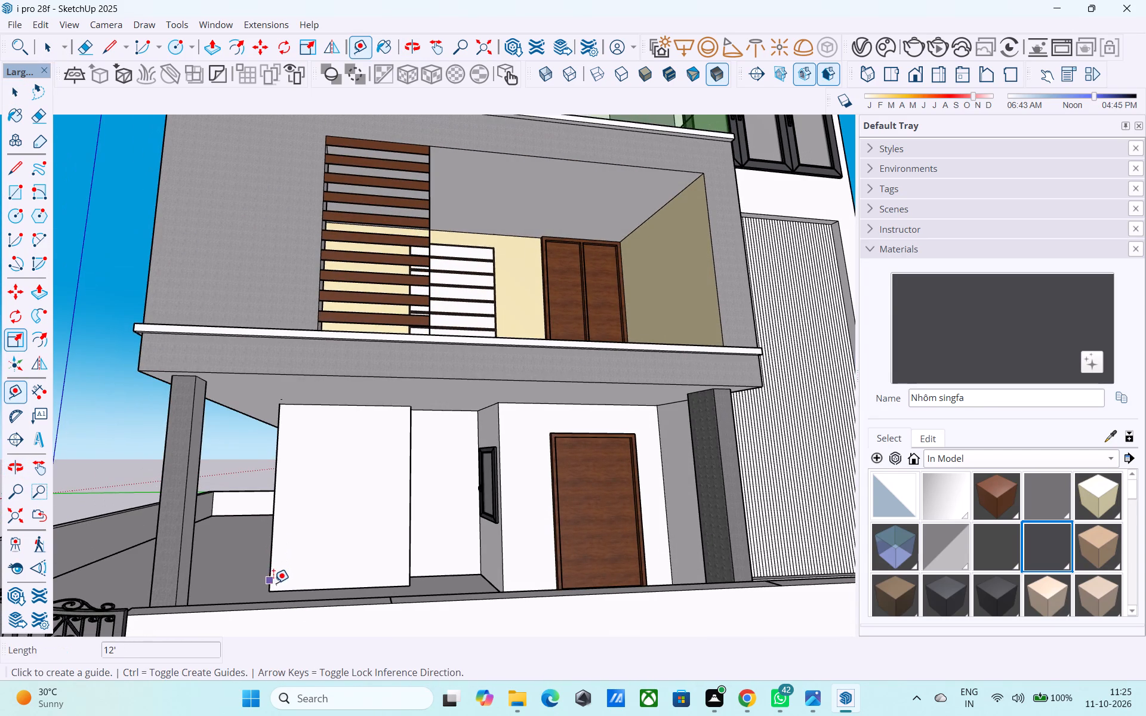
pyautogui.click(272, 588)
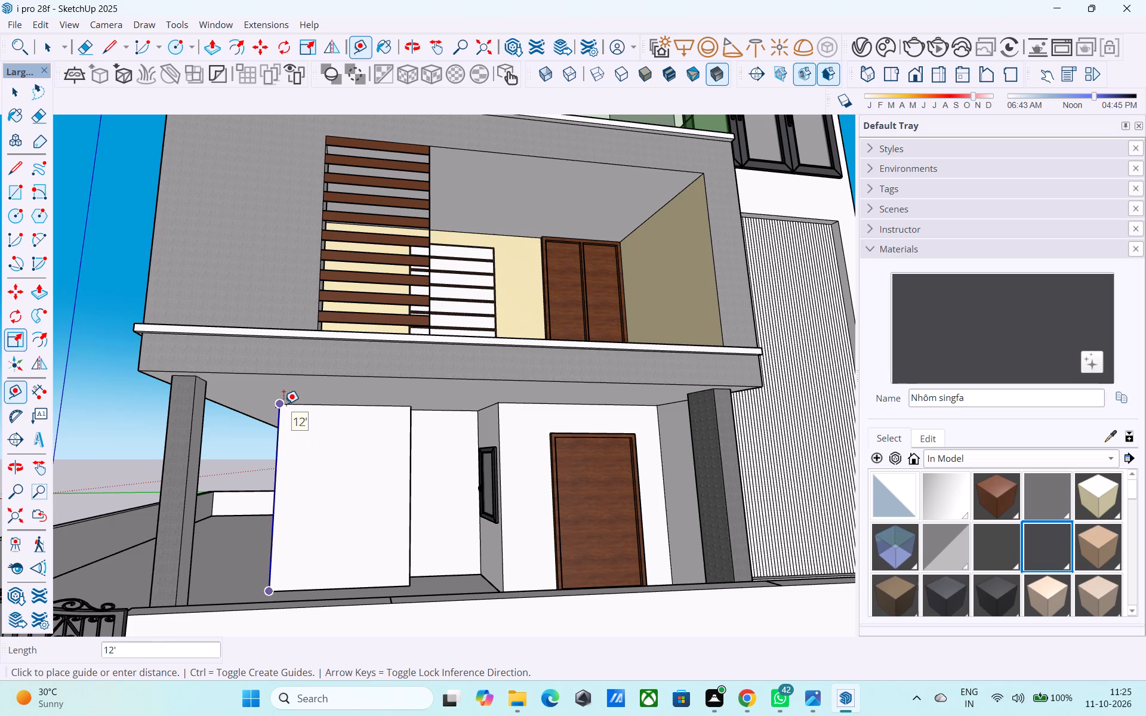
pyautogui.press('space')
# Inspect the ground-floor porch, its ceiling and columns, and the overall house within its boundary wall.
pyautogui.scroll(-5, 287, 402)
pyautogui.moveTo(295, 406); pyautogui.dragTo(551, 408, button='middle')
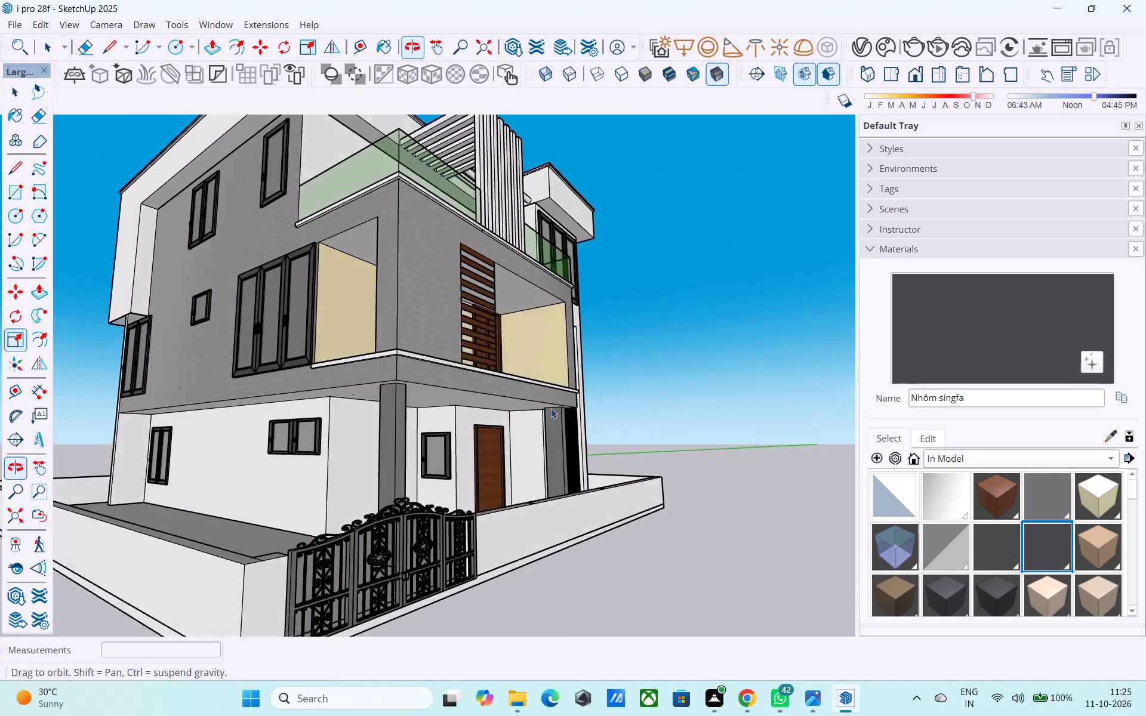
pyautogui.moveTo(551, 408); pyautogui.dragTo(549, 409, button='middle')
pyautogui.scroll(5, 385, 430)
pyautogui.moveTo(380, 417); pyautogui.dragTo(503, 421, button='middle')
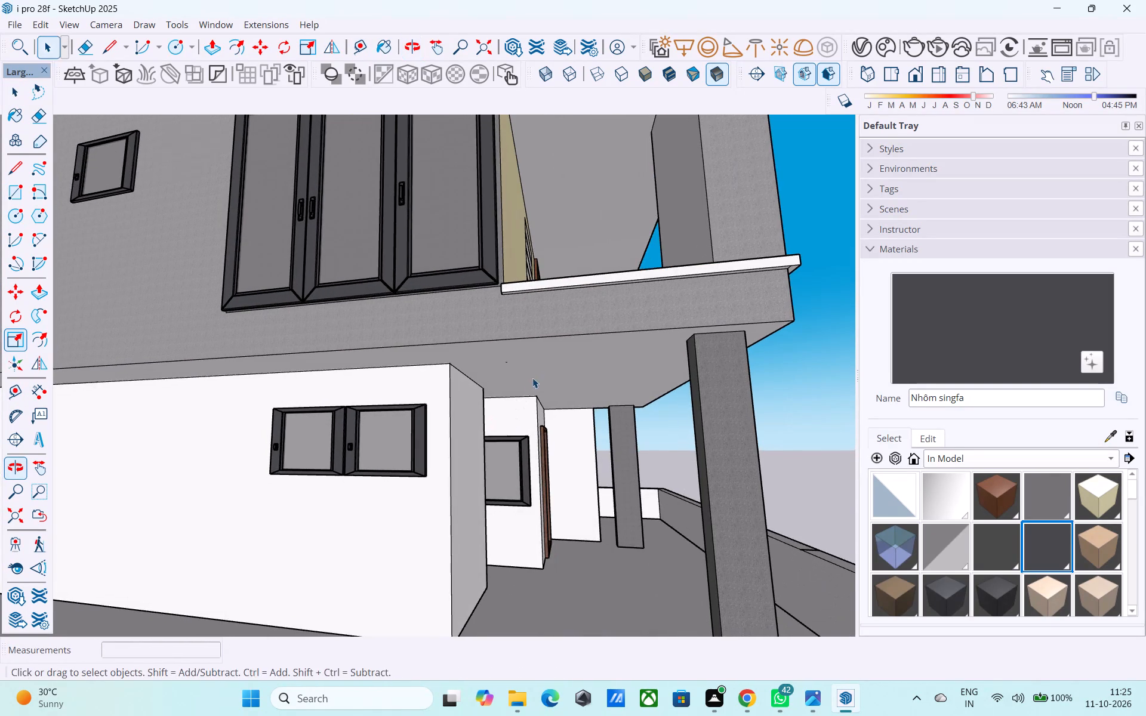
pyautogui.click(533, 375)
pyautogui.scroll(-5, 533, 375)
pyautogui.moveTo(533, 376); pyautogui.dragTo(427, 427, button='middle')
pyautogui.scroll(1, 405, 433)
pyautogui.scroll(-4, 382, 431)
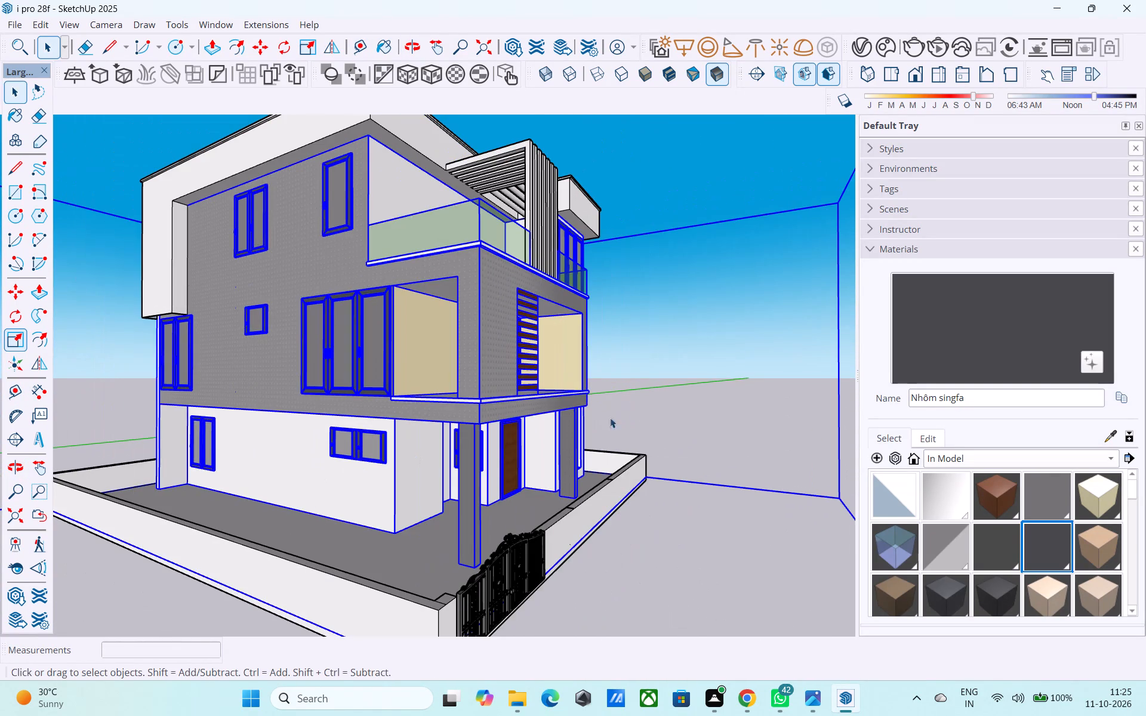
pyautogui.click(653, 397)
pyautogui.scroll(-4, 577, 405)
pyautogui.moveTo(341, 456); pyautogui.dragTo(110, 499, button='middle')
pyautogui.scroll(-4, 349, 423)
pyautogui.moveTo(383, 425); pyautogui.dragTo(368, 453, button='middle')
pyautogui.middleClick(450, 390)
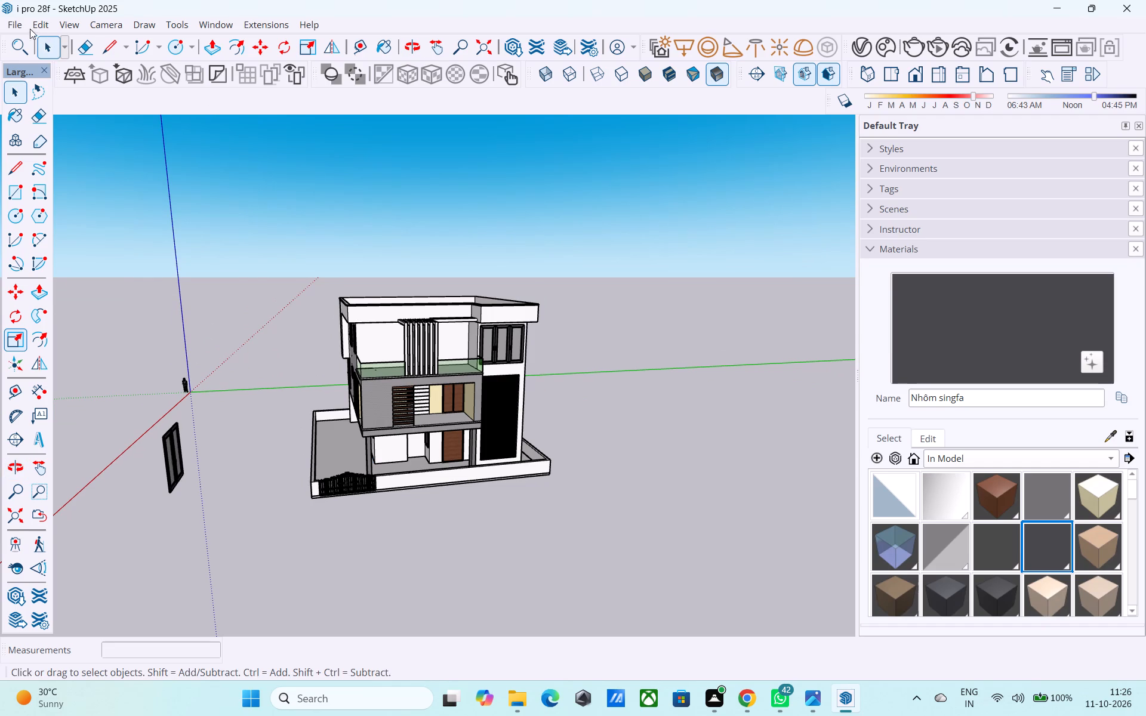
# Import the ornamental grass model Group_1 (1) from the Downloads folder.
pyautogui.click(20, 28)
pyautogui.click(66, 229)
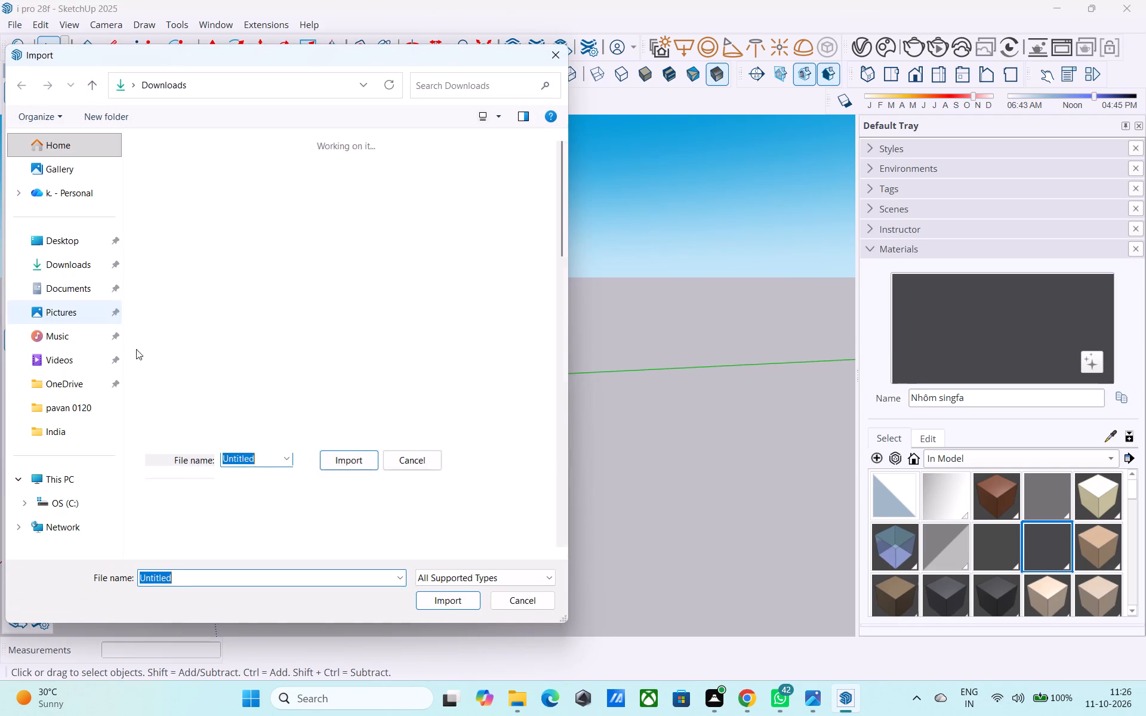
pyautogui.scroll(-6, 220, 411)
pyautogui.scroll(-2, 390, 384)
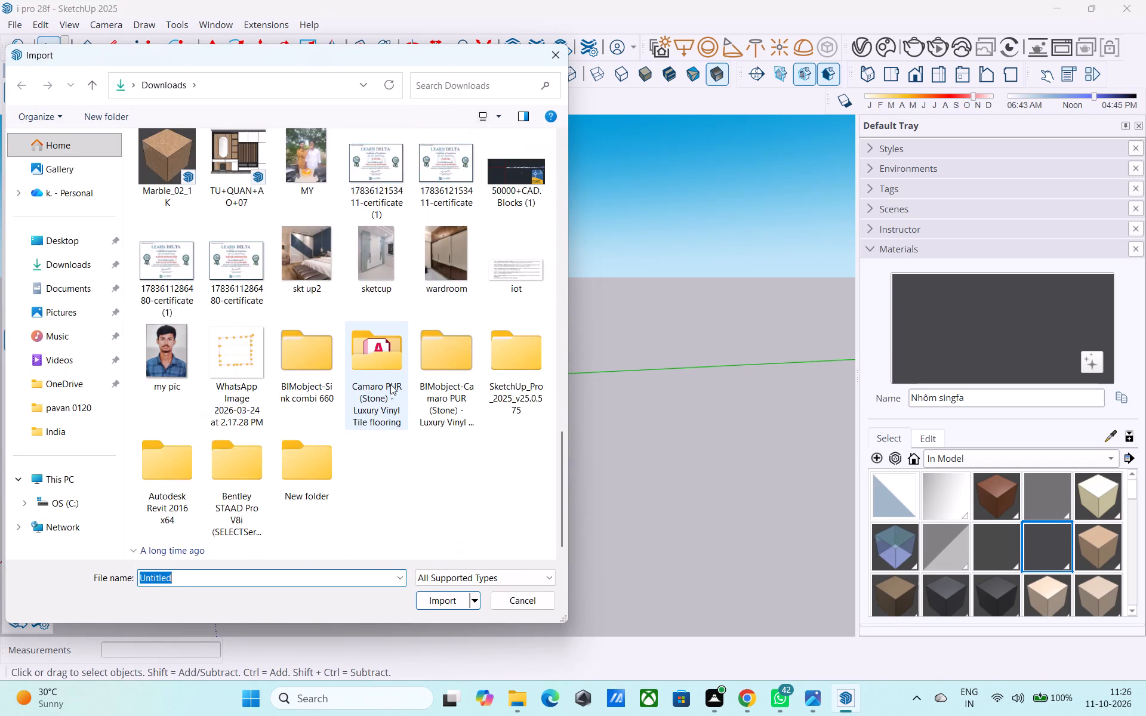
pyautogui.scroll(4, 390, 384)
pyautogui.click(93, 263)
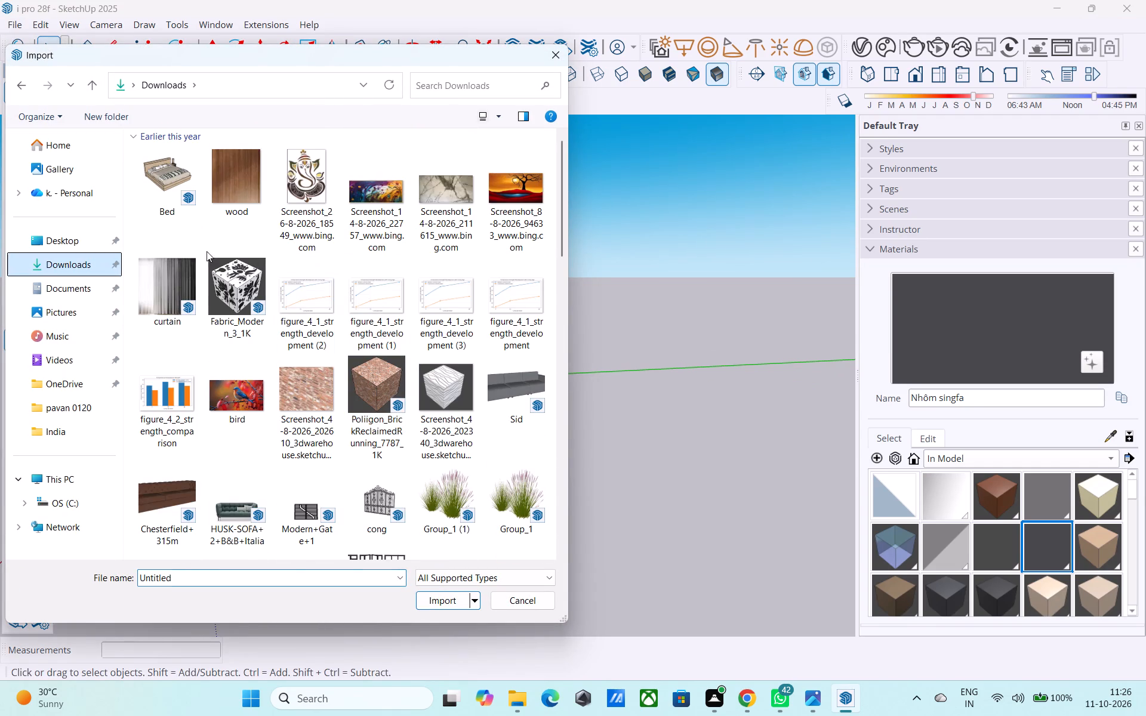
pyautogui.scroll(-8, 287, 240)
pyautogui.scroll(2, 307, 273)
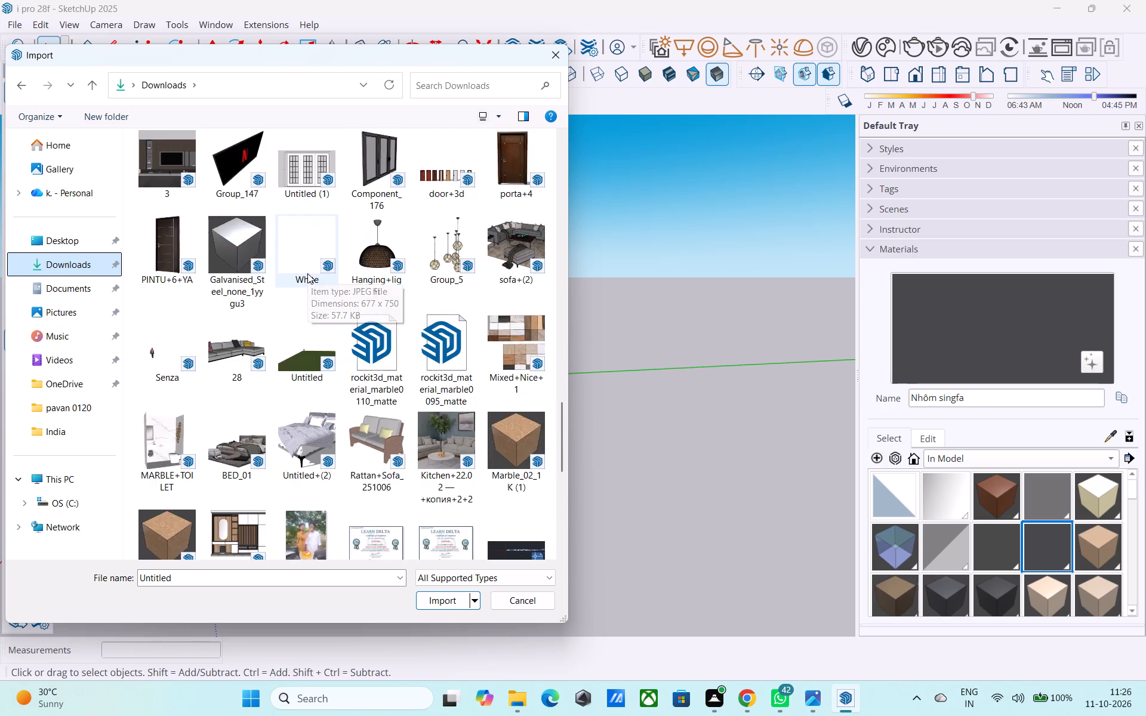
pyautogui.scroll(3, 307, 273)
pyautogui.scroll(-1, 307, 273)
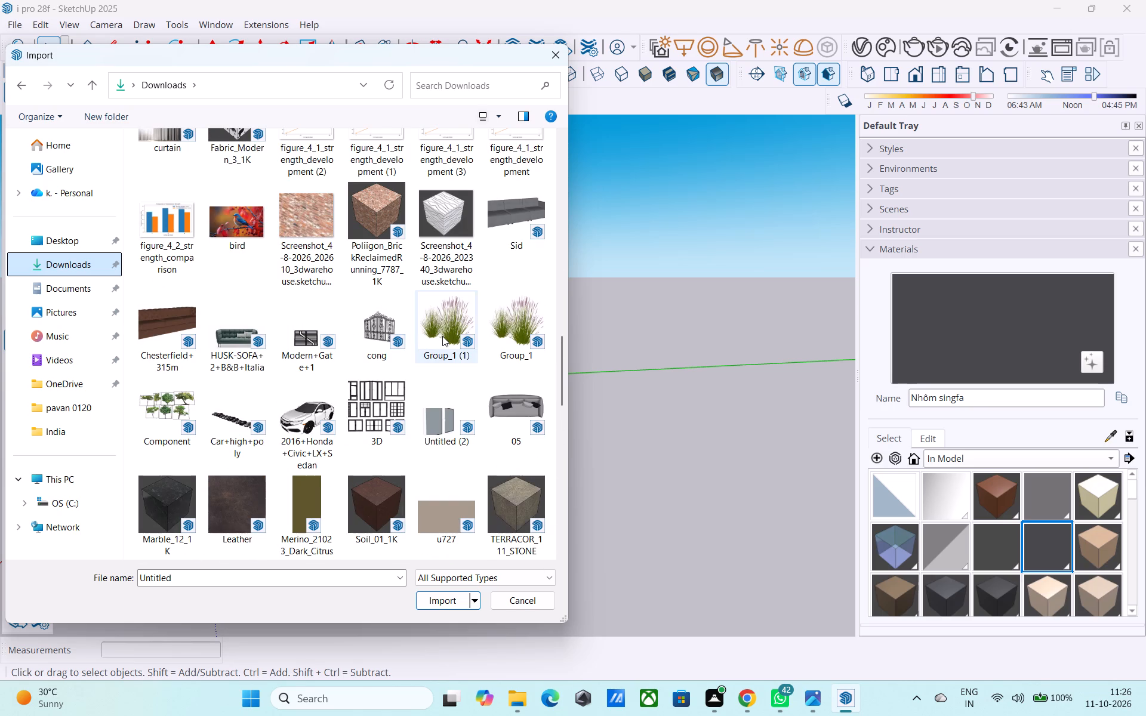
pyautogui.click(442, 336)
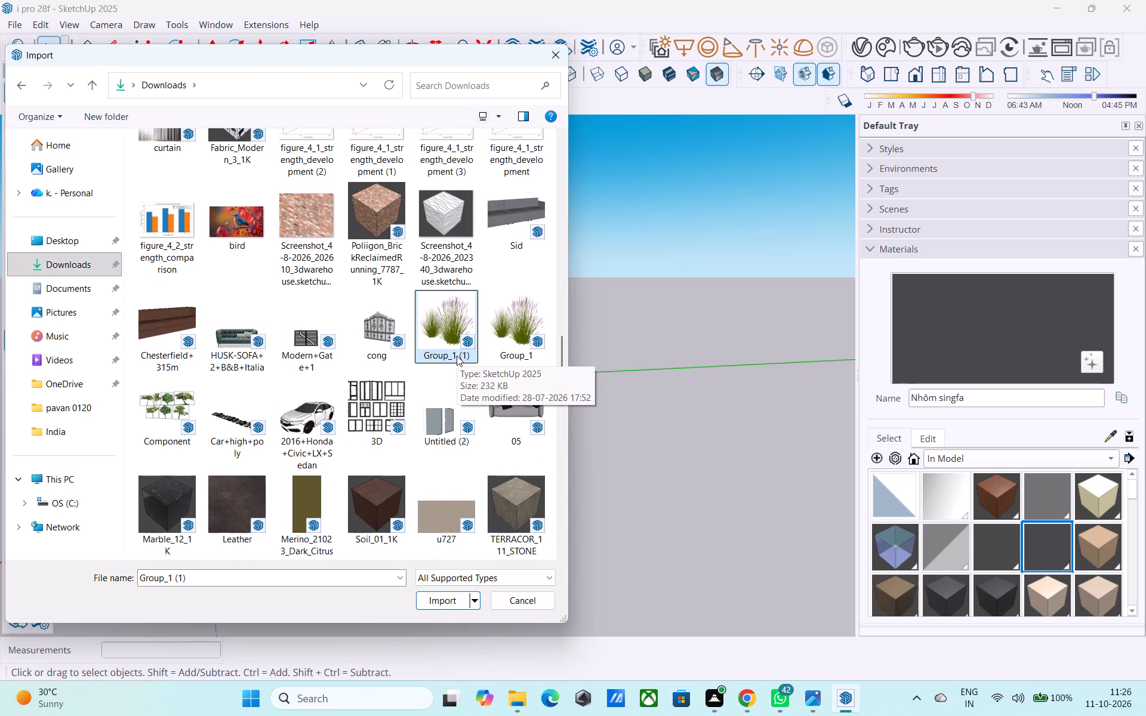
pyautogui.click(455, 597)
# Place the imported grass component on the ground in front of the boundary wall, away from the gate.
pyautogui.scroll(-4, 365, 457)
pyautogui.scroll(5, 372, 440)
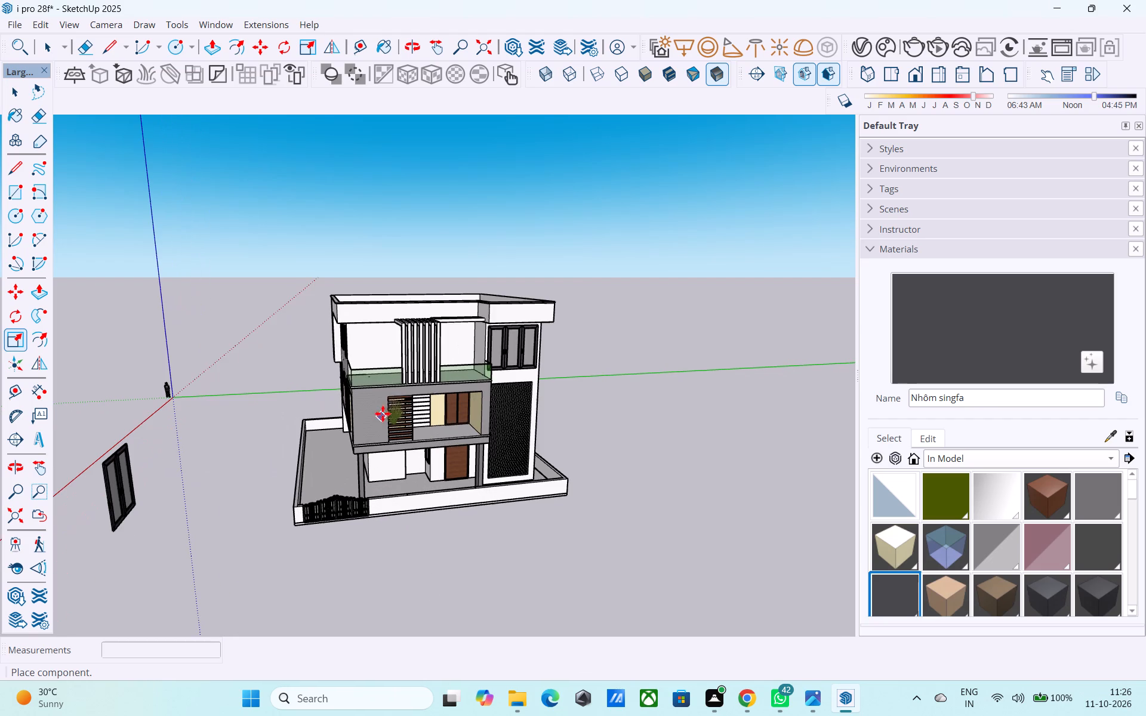
pyautogui.click(522, 564)
# Explode the placed grass component.
pyautogui.scroll(10, 565, 595)
pyautogui.moveTo(500, 566); pyautogui.dragTo(577, 573, button='middle')
pyautogui.scroll(1, 577, 573)
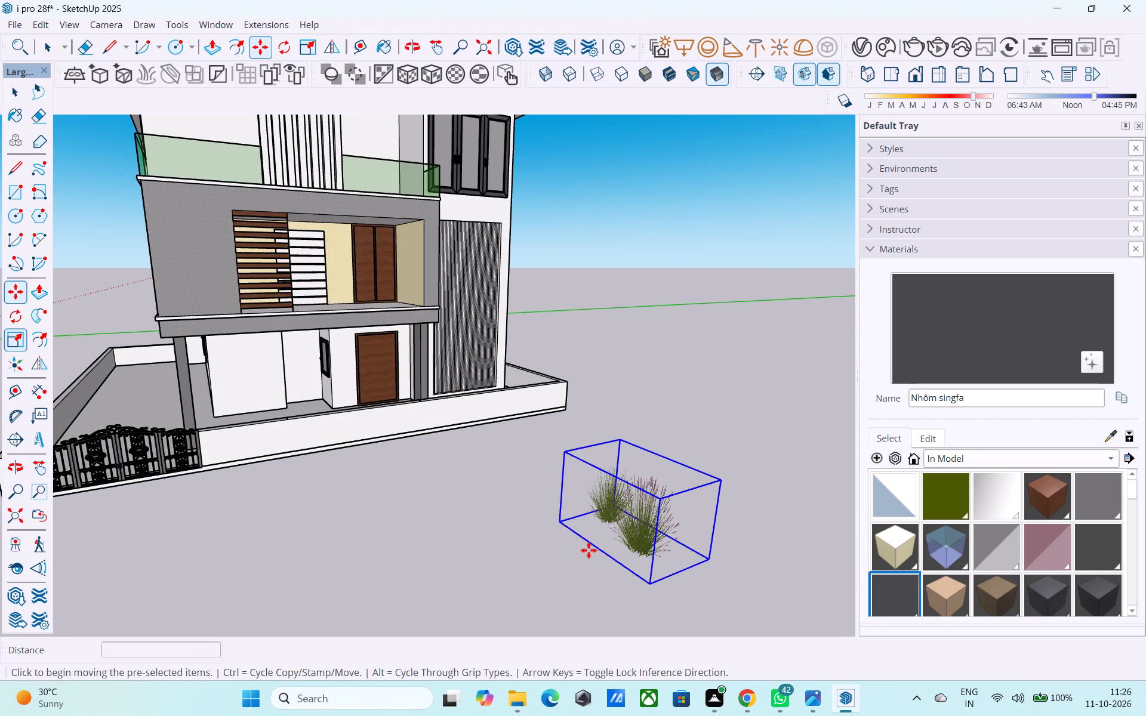
pyautogui.rightClick(590, 550)
pyautogui.click(574, 442)
pyautogui.click(638, 521)
pyautogui.rightClick(638, 521)
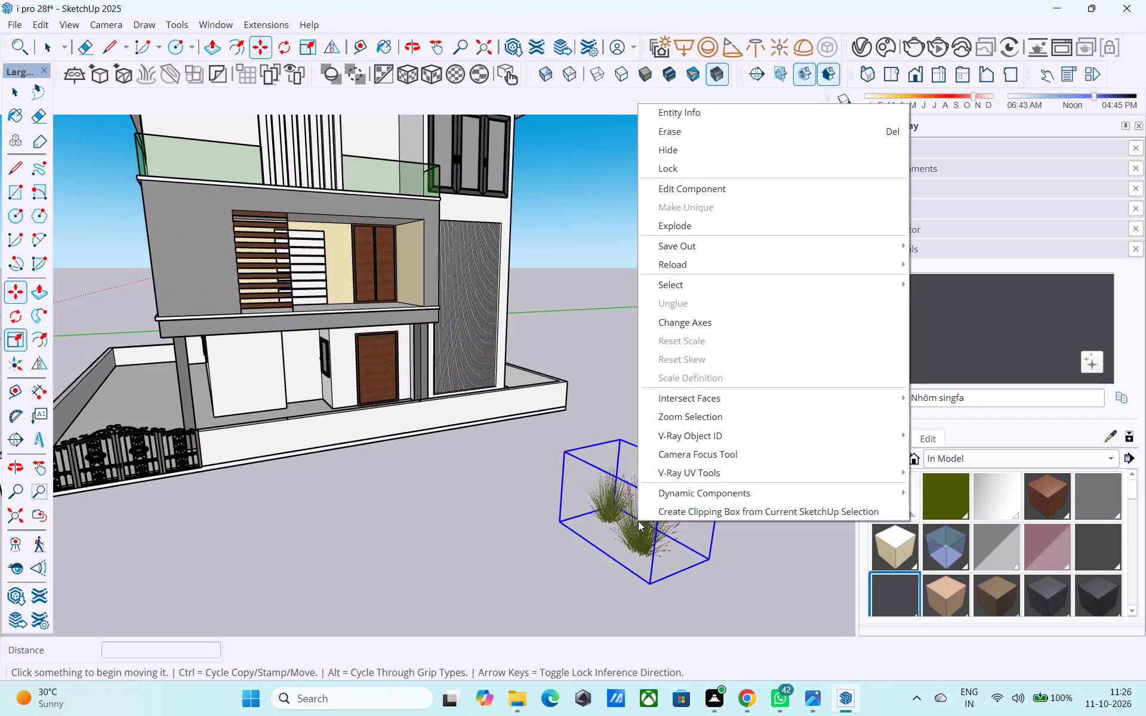
pyautogui.click(681, 230)
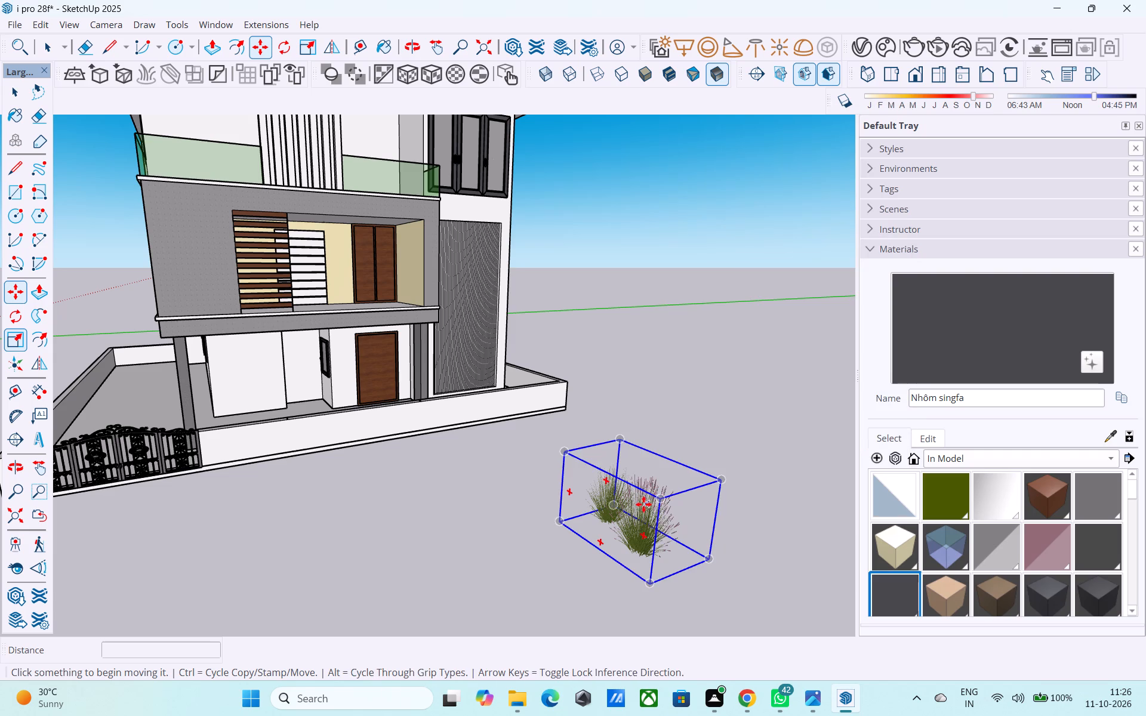
# Explode the nested grass component once more.
pyautogui.press('space')
pyautogui.click(540, 504)
pyautogui.click(620, 507)
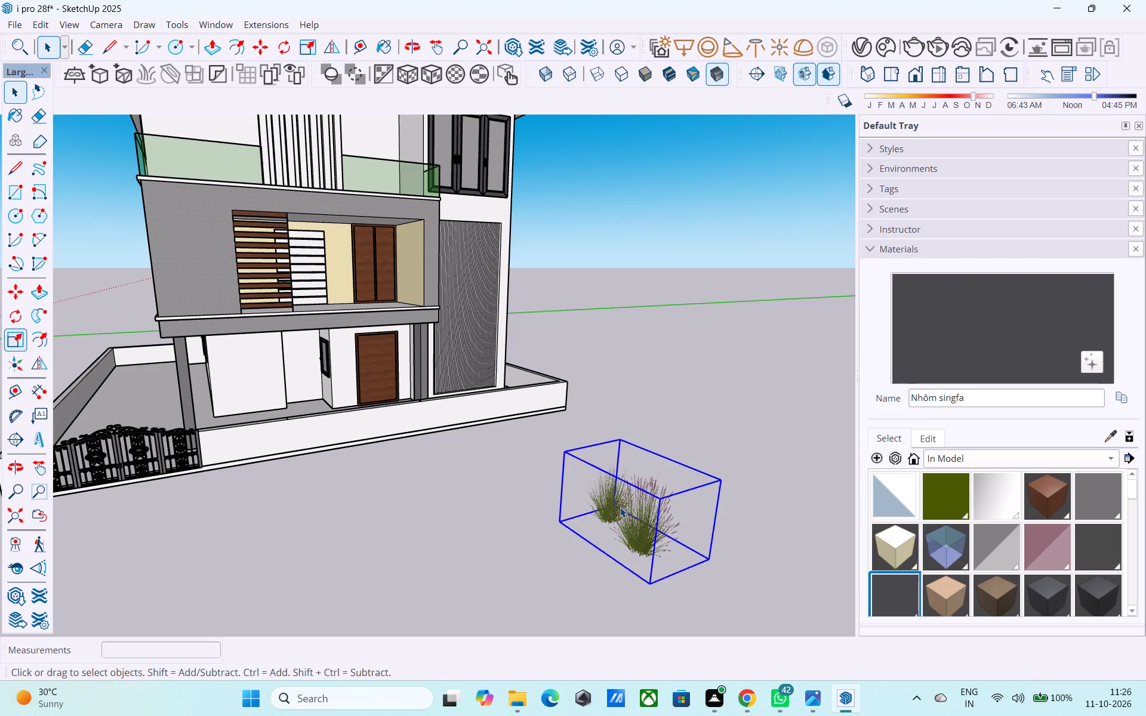
pyautogui.click(664, 551)
pyautogui.rightClick(652, 534)
pyautogui.click(392, 459)
pyautogui.click(317, 326)
pyautogui.scroll(-4, 318, 326)
pyautogui.click(442, 458)
pyautogui.click(483, 440)
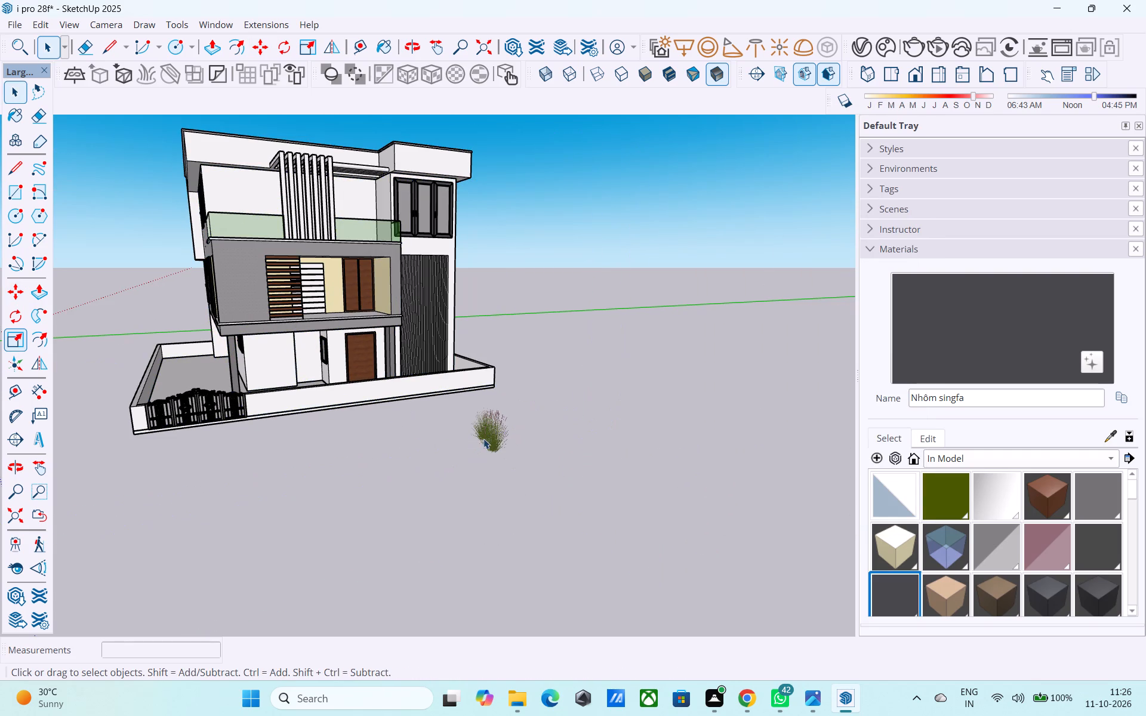
pyautogui.rightClick(492, 436)
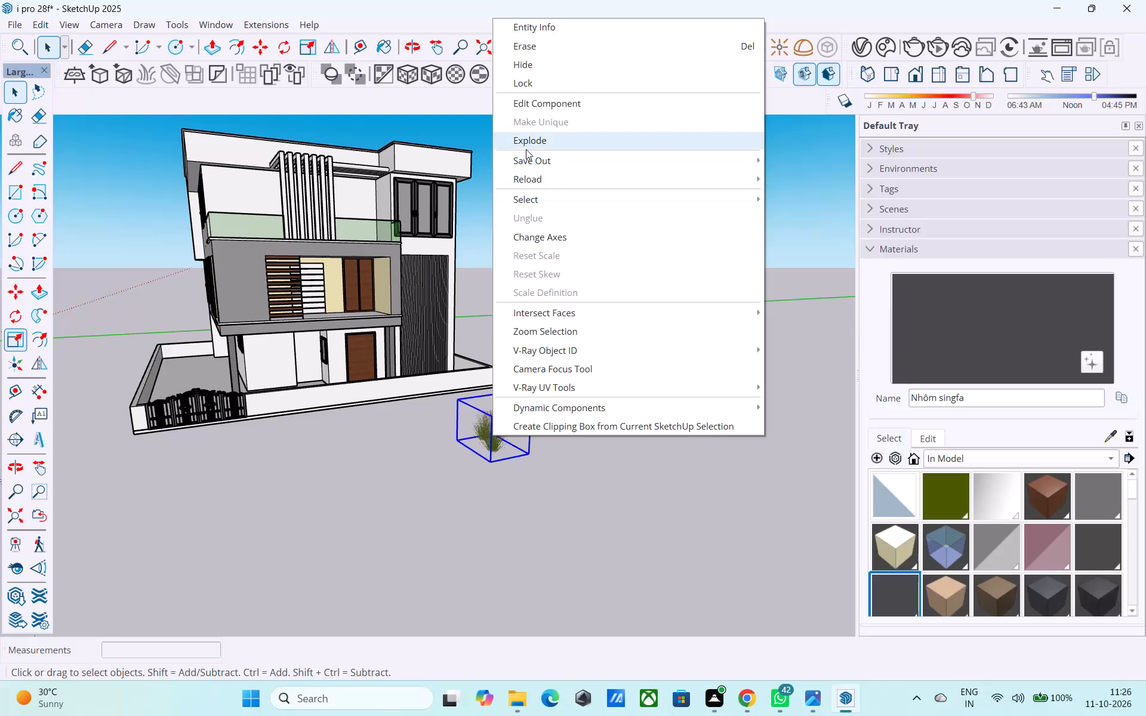
pyautogui.click(526, 149)
# Copy one grass clump from the ground in front of the house to the back corner of the upper terrace, by the side glass railing.
pyautogui.scroll(4, 509, 419)
pyautogui.click(543, 422)
pyautogui.scroll(4, 480, 440)
pyautogui.click(498, 468)
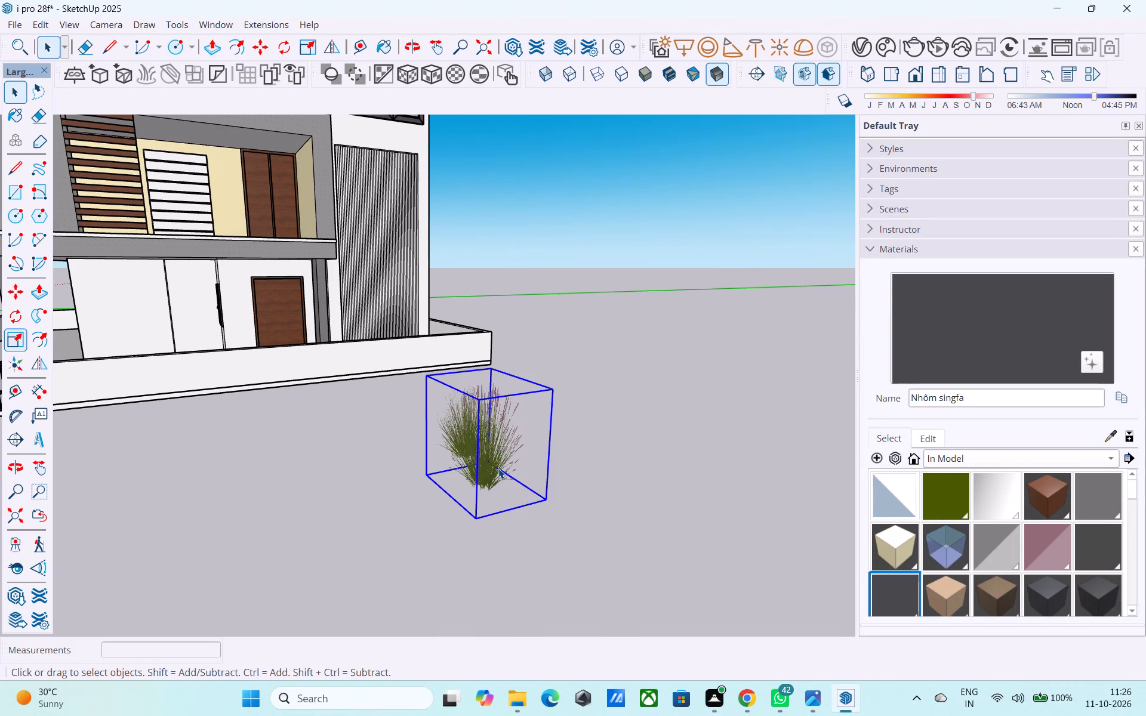
pyautogui.press('m')
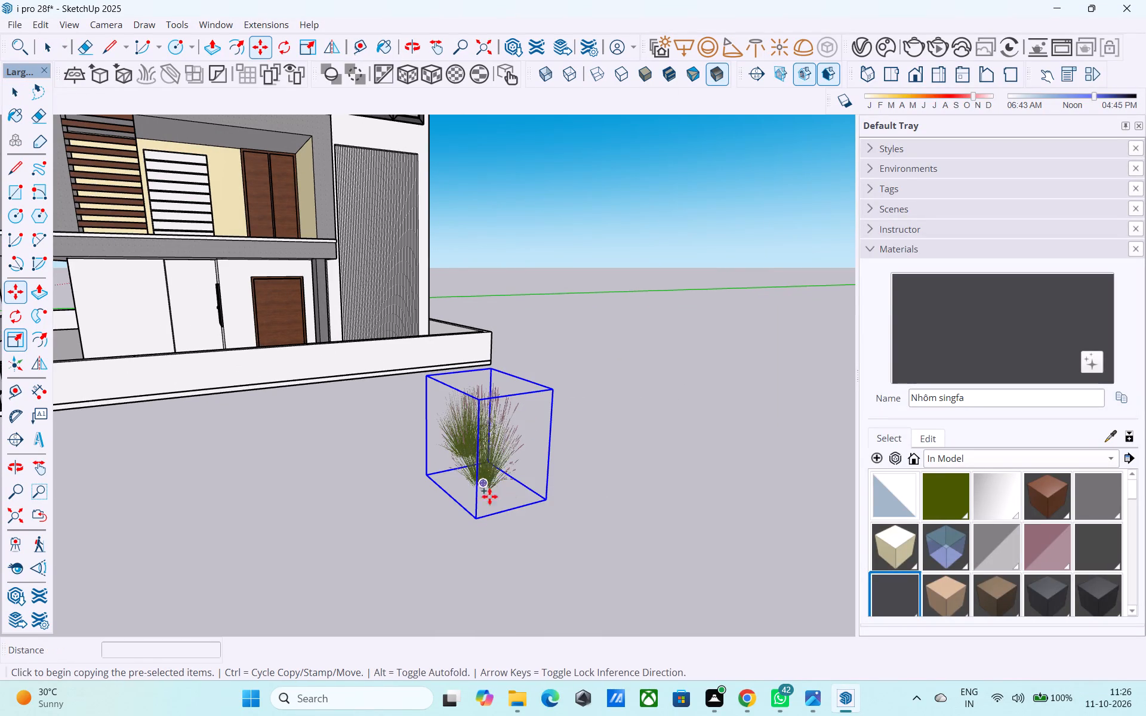
pyautogui.click(486, 524)
pyautogui.scroll(-10, 469, 406)
pyautogui.keyDown('shift'); pyautogui.moveTo(427, 338); pyautogui.dragTo(461, 605, button='middle'); pyautogui.keyUp('shift')
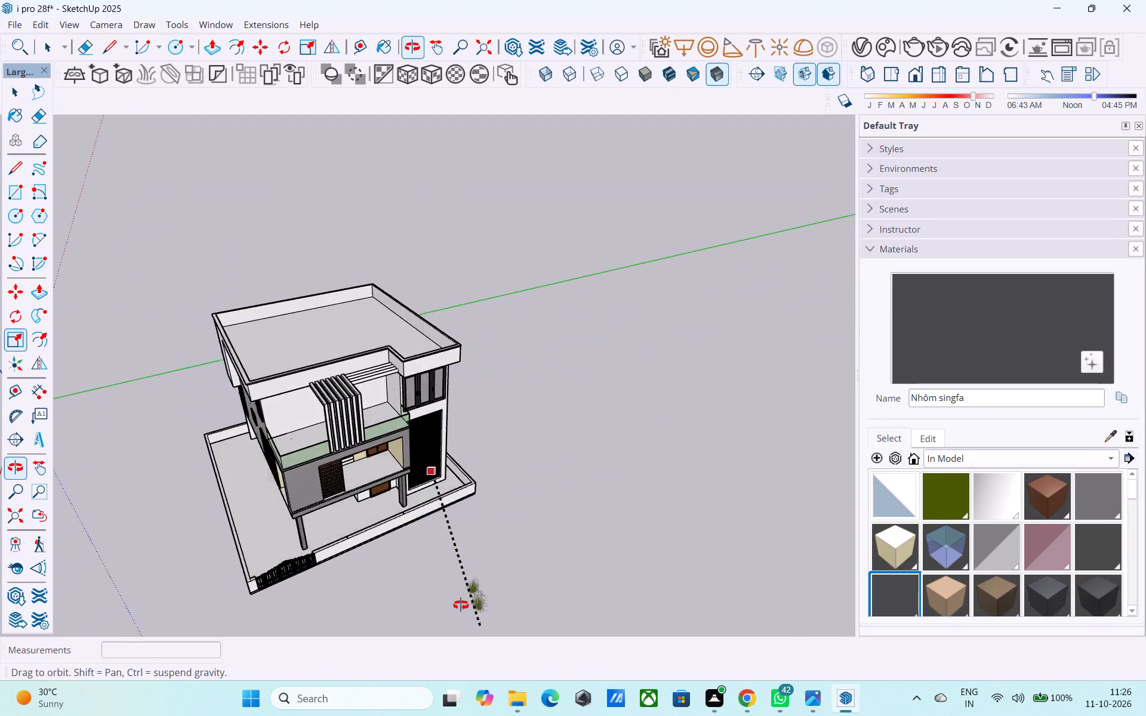
pyautogui.keyDown('shift'); pyautogui.moveTo(461, 605); pyautogui.dragTo(455, 600, button='middle'); pyautogui.keyUp('shift')
pyautogui.moveTo(335, 401); pyautogui.dragTo(321, 489, button='middle')
pyautogui.scroll(9, 278, 509)
pyautogui.moveTo(264, 535); pyautogui.dragTo(132, 560, button='middle')
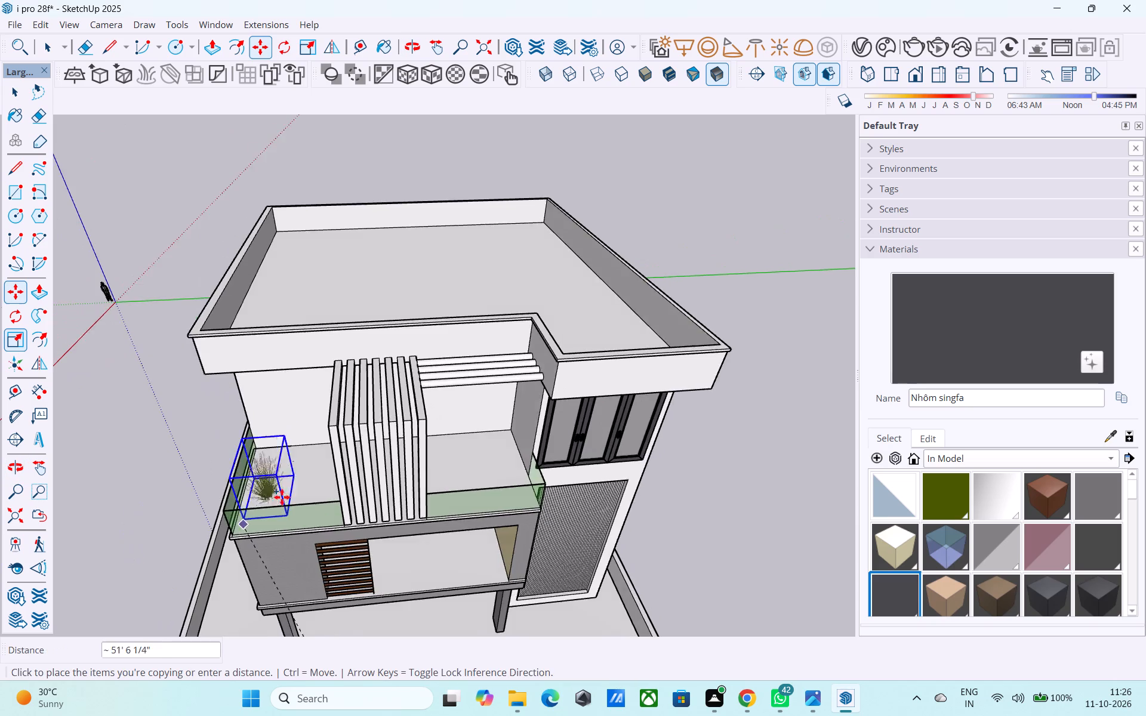
pyautogui.scroll(11, 294, 489)
pyautogui.click(178, 456)
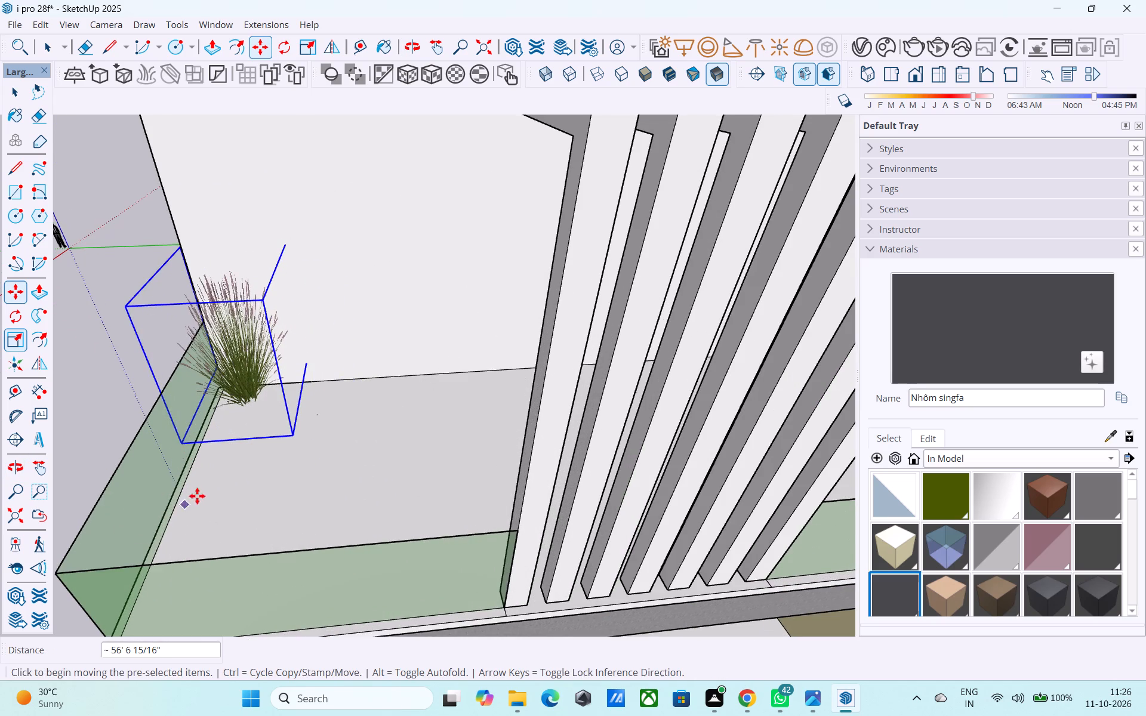
# Copy the terrace grass clump about 4' 9" along the side glass railing, towards the front of the terrace.
pyautogui.scroll(-6, 211, 476)
pyautogui.moveTo(251, 480); pyautogui.dragTo(534, 417, button='middle')
pyautogui.scroll(-3, 272, 467)
pyautogui.moveTo(270, 469); pyautogui.dragTo(467, 294, button='middle')
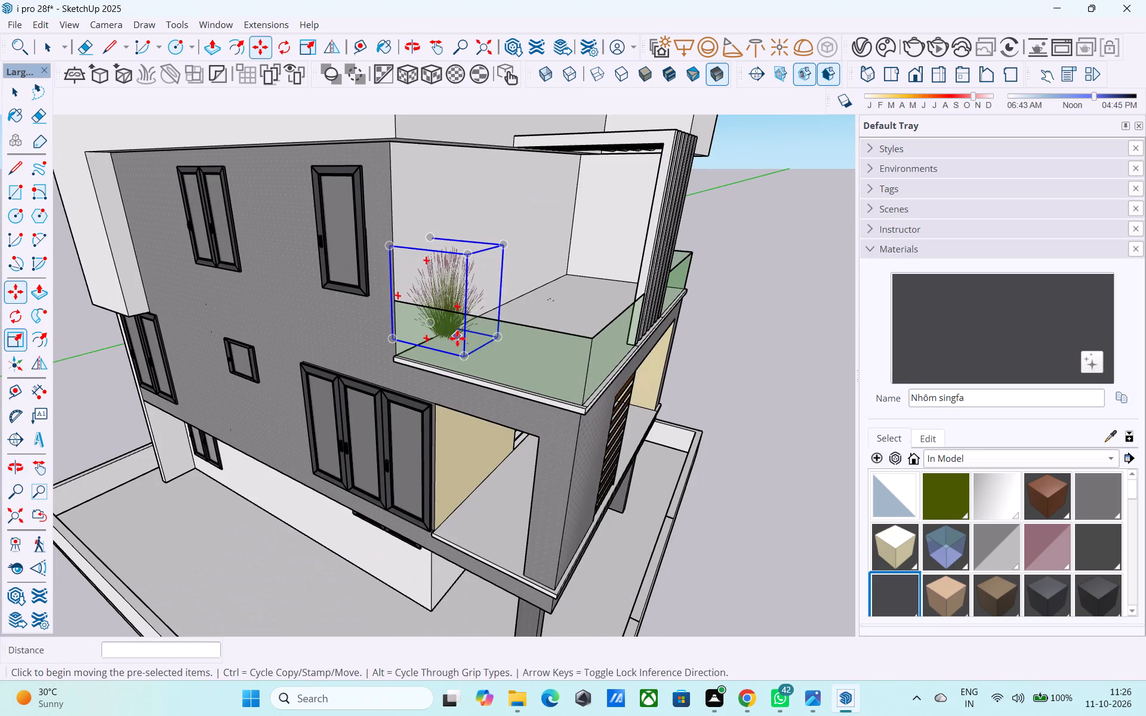
pyautogui.scroll(2, 457, 338)
pyautogui.press('m')
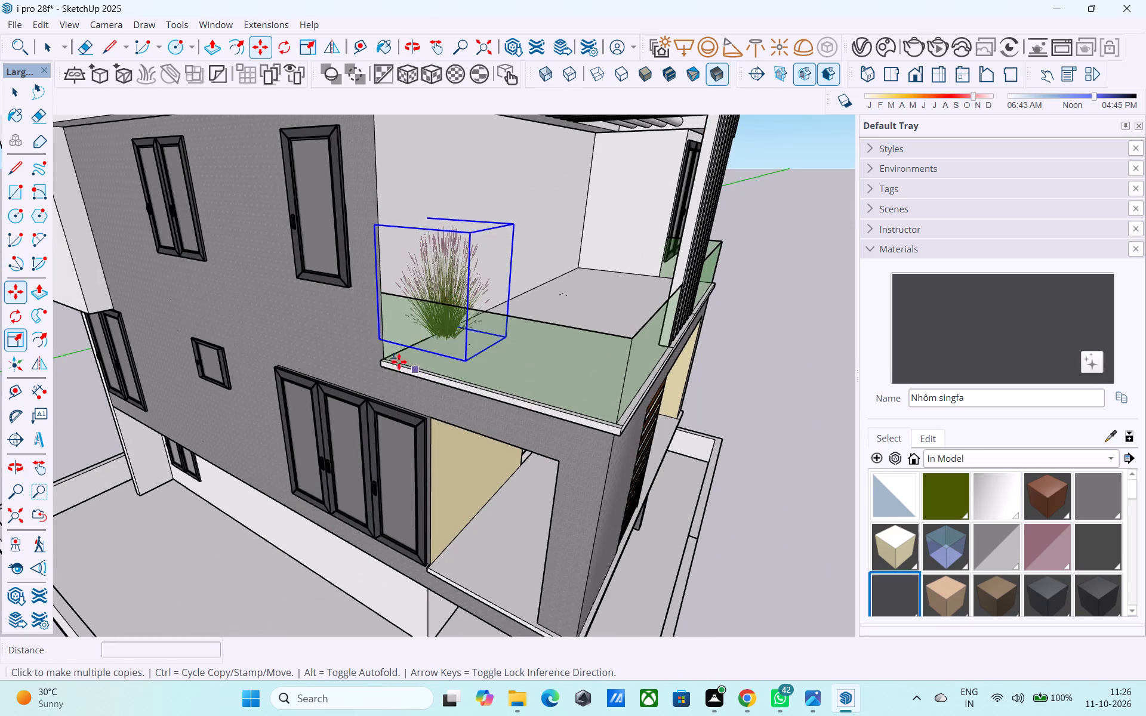
pyautogui.click(376, 341)
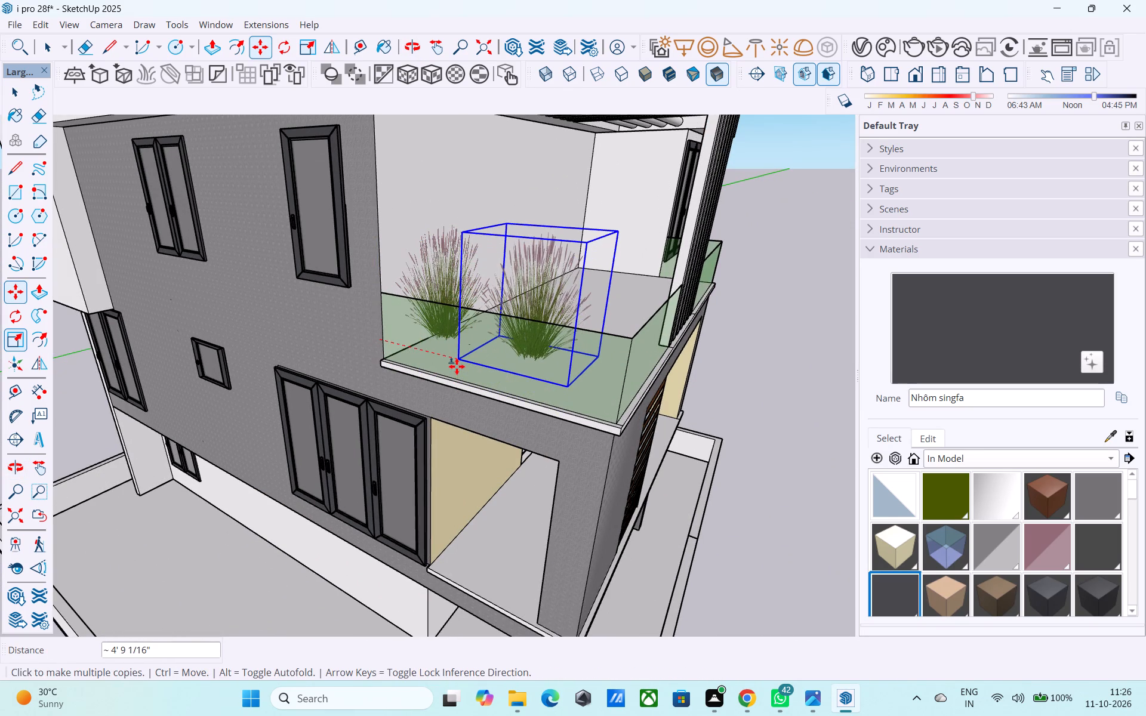
pyautogui.click(457, 366)
# Place two more grass copies at the far end of the terrace, one in the inner corner and one nearer the front railing.
pyautogui.moveTo(639, 354); pyautogui.dragTo(281, 349, button='middle')
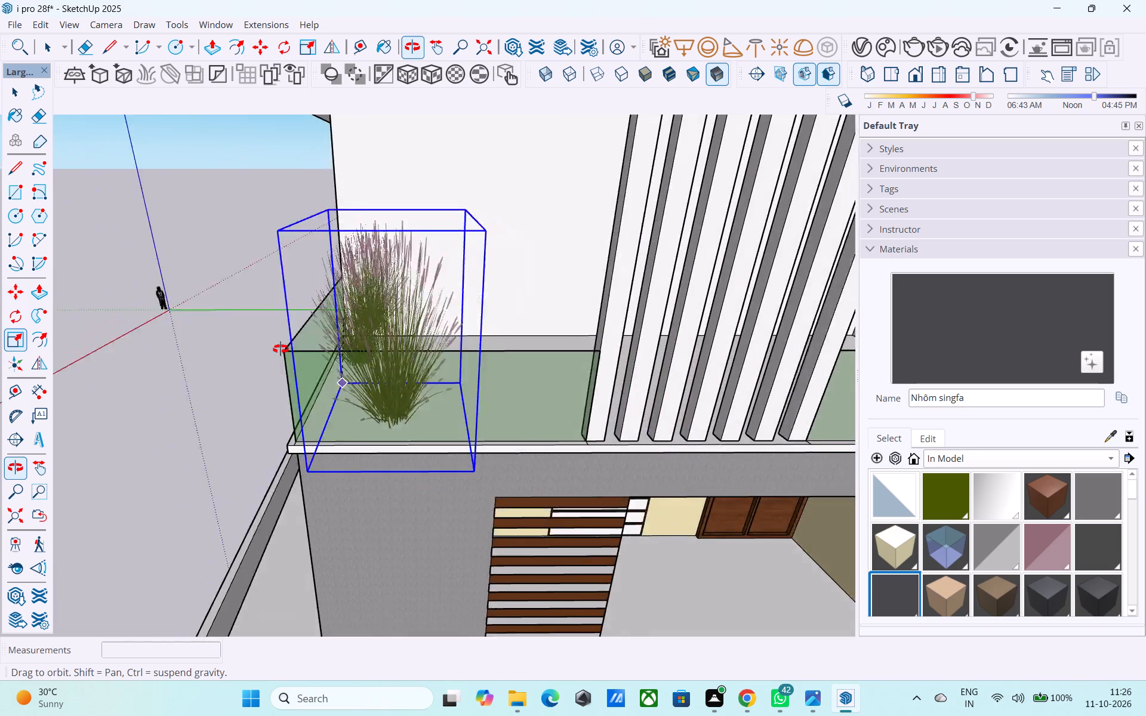
pyautogui.moveTo(281, 349); pyautogui.dragTo(257, 348, button='middle')
pyautogui.scroll(-9, 244, 342)
pyautogui.moveTo(546, 387); pyautogui.dragTo(564, 384, button='middle')
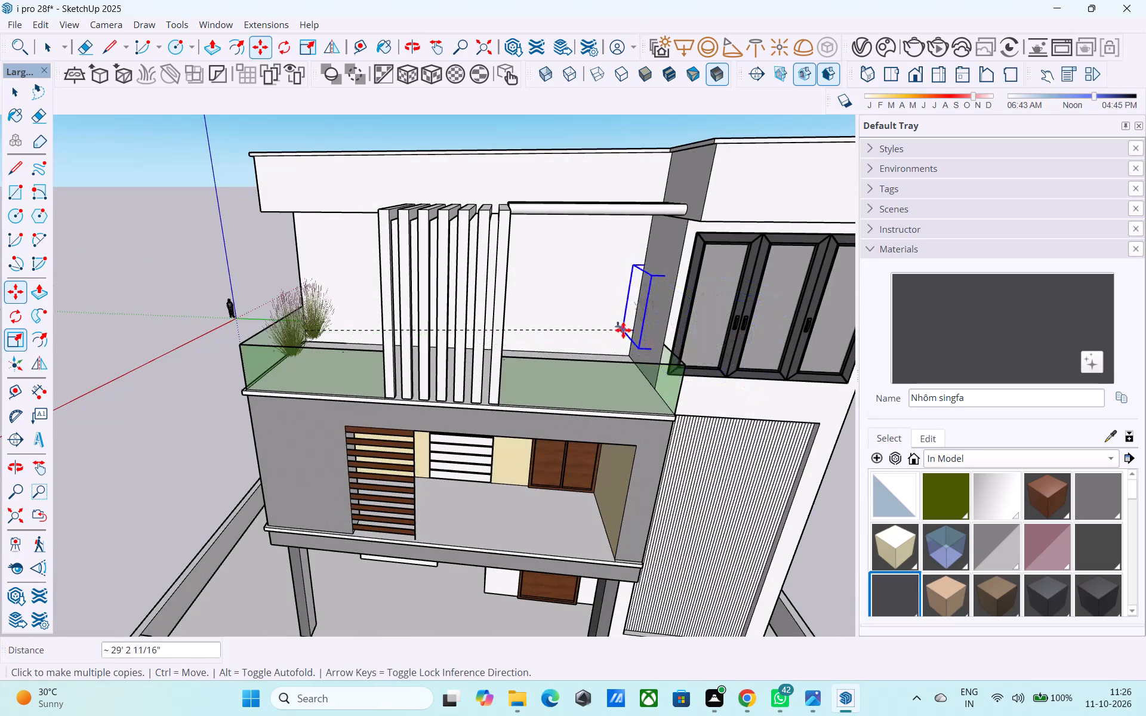
pyautogui.moveTo(618, 347); pyautogui.dragTo(739, 474, button='middle')
pyautogui.scroll(4, 497, 410)
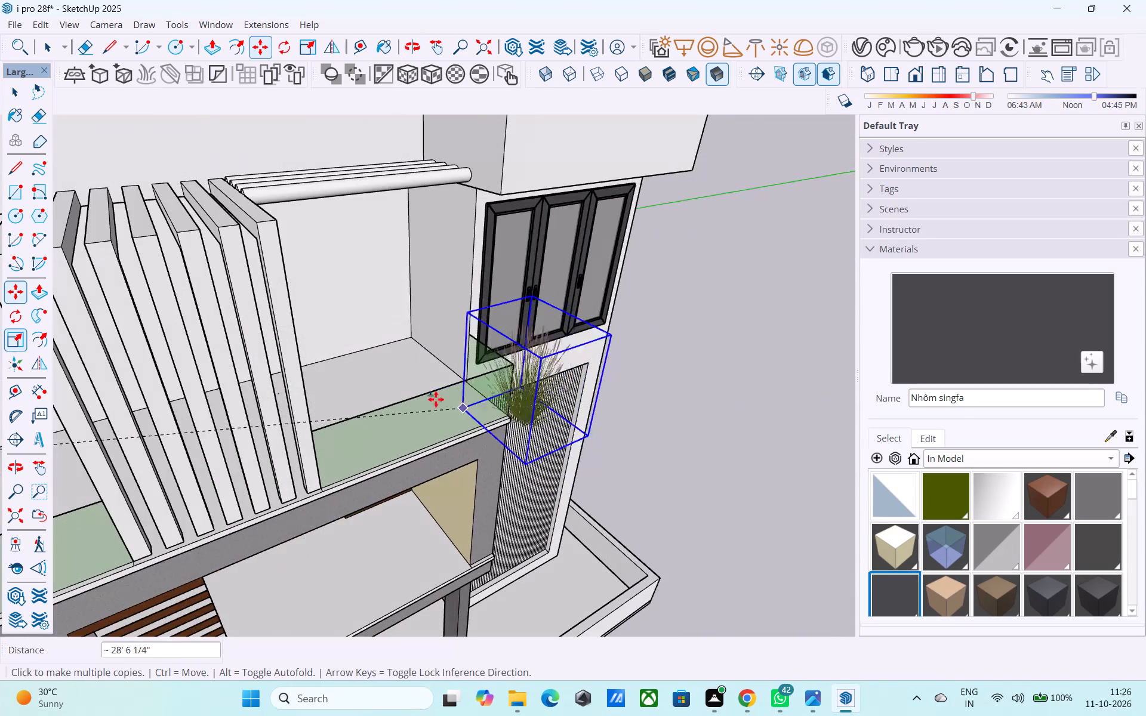
pyautogui.scroll(1, 403, 359)
pyautogui.moveTo(403, 359); pyautogui.dragTo(498, 432, button='middle')
pyautogui.scroll(5, 416, 365)
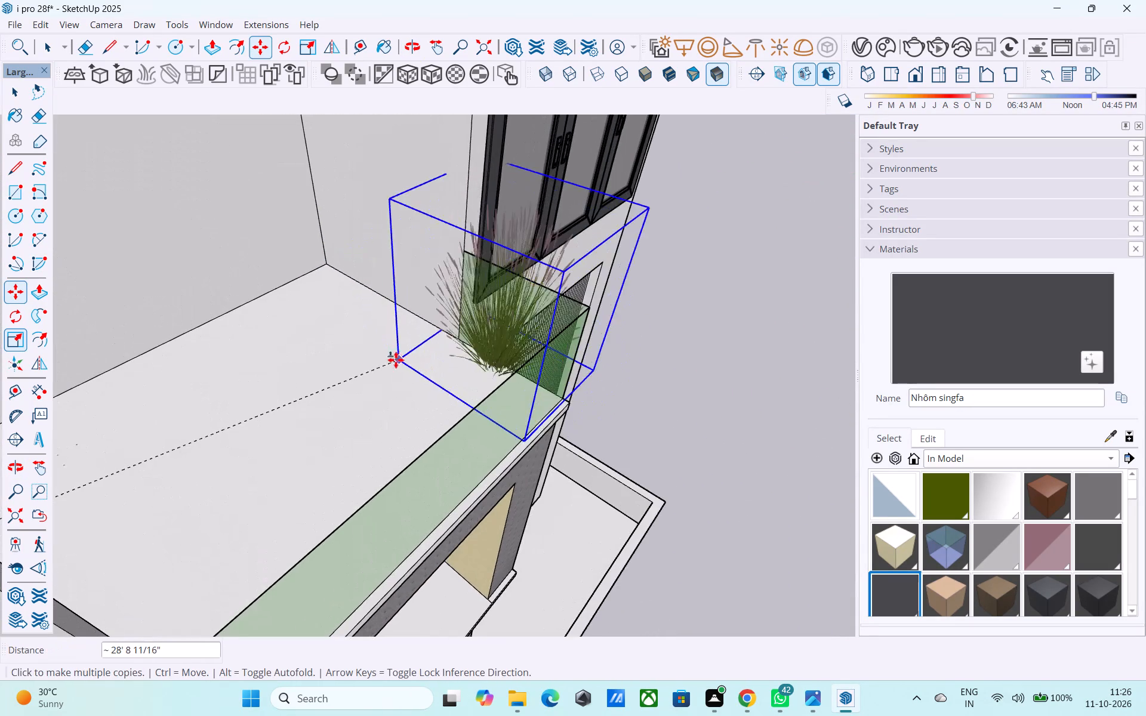
pyautogui.click(257, 268)
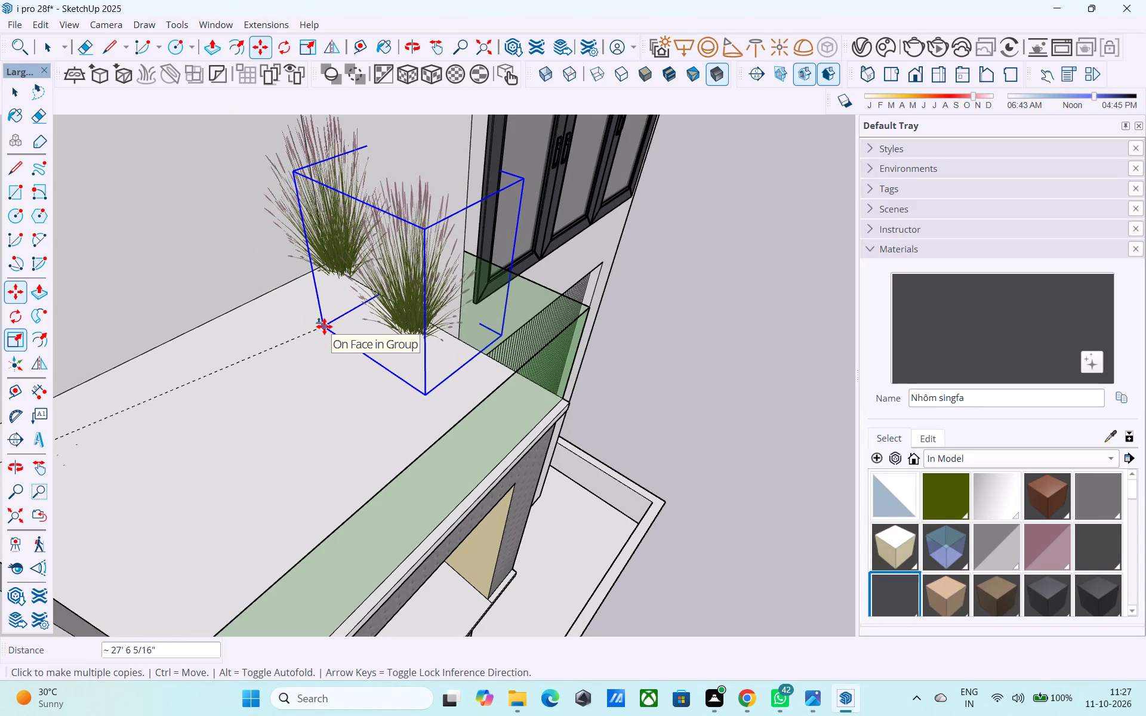
pyautogui.click(390, 372)
# Place three grass copies in a row on the ground in the side yard, along the house's side wall.
pyautogui.moveTo(529, 420); pyautogui.dragTo(415, 282, button='middle')
pyautogui.scroll(-3, 410, 252)
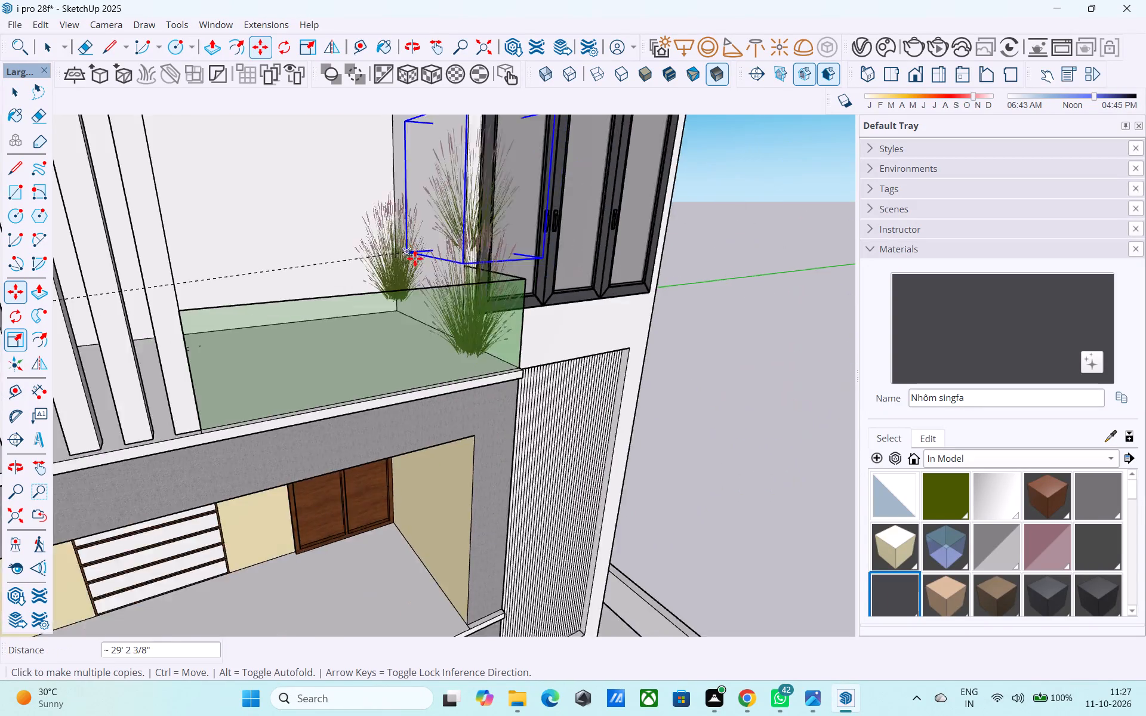
pyautogui.scroll(-13, 415, 258)
pyautogui.scroll(-2, 460, 372)
pyautogui.moveTo(321, 323); pyautogui.dragTo(306, 480, button='middle')
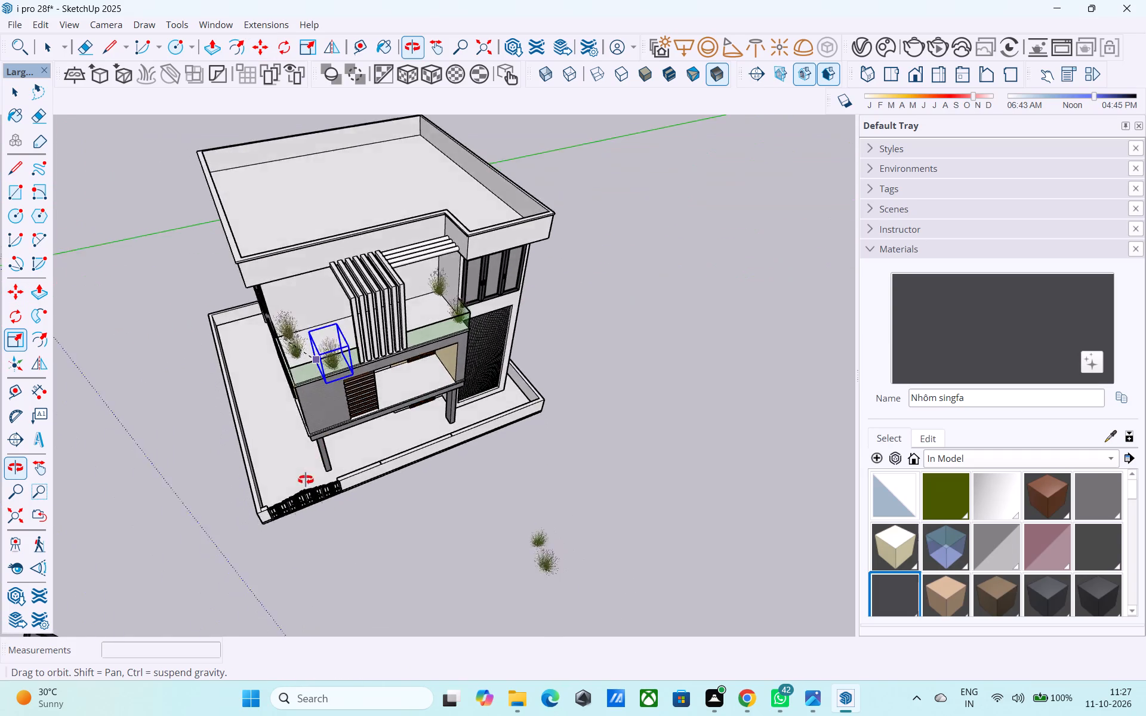
pyautogui.moveTo(306, 480); pyautogui.dragTo(374, 476, button='middle')
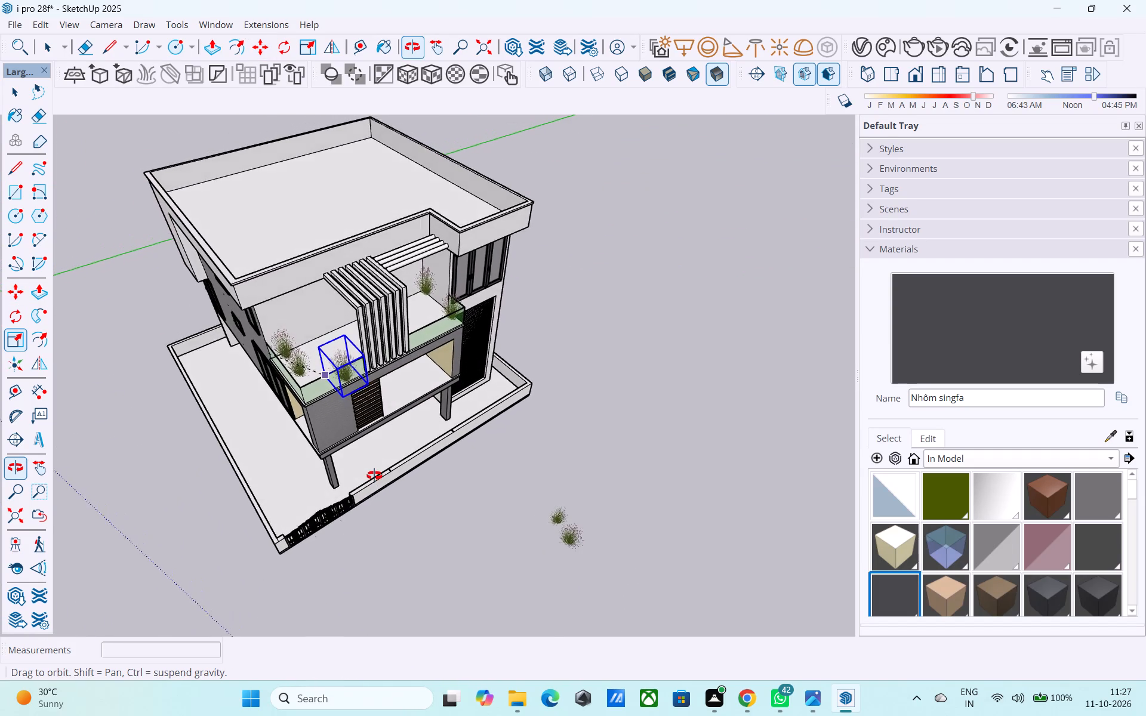
pyautogui.moveTo(374, 476); pyautogui.dragTo(375, 473, button='middle')
pyautogui.moveTo(257, 541); pyautogui.dragTo(415, 490, button='middle')
pyautogui.scroll(3, 275, 489)
pyautogui.keyDown('shift'); pyautogui.moveTo(265, 488); pyautogui.dragTo(520, 450, button='middle'); pyautogui.keyUp('shift')
pyautogui.click(481, 490)
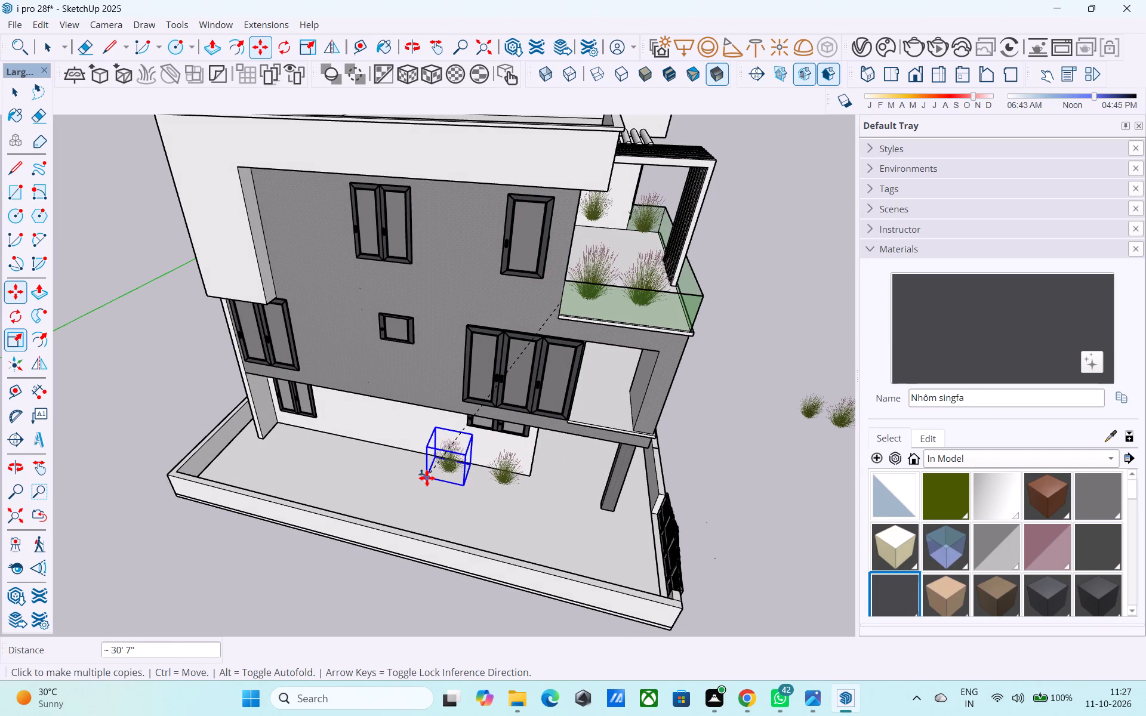
pyautogui.click(427, 478)
pyautogui.click(368, 465)
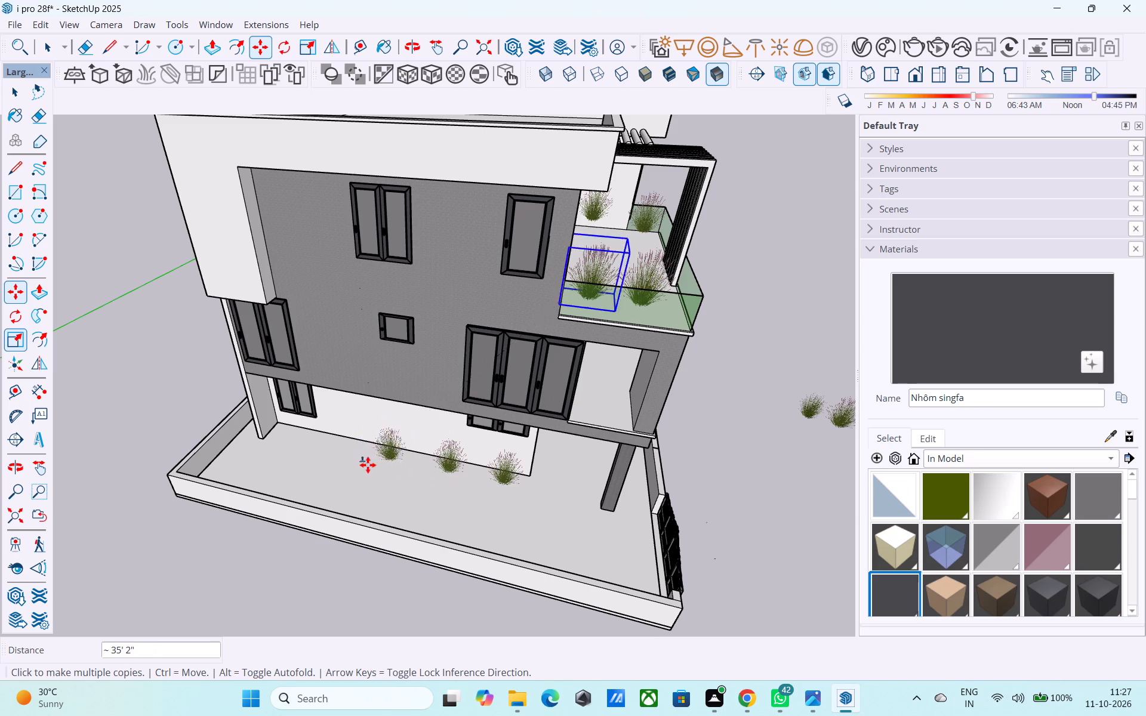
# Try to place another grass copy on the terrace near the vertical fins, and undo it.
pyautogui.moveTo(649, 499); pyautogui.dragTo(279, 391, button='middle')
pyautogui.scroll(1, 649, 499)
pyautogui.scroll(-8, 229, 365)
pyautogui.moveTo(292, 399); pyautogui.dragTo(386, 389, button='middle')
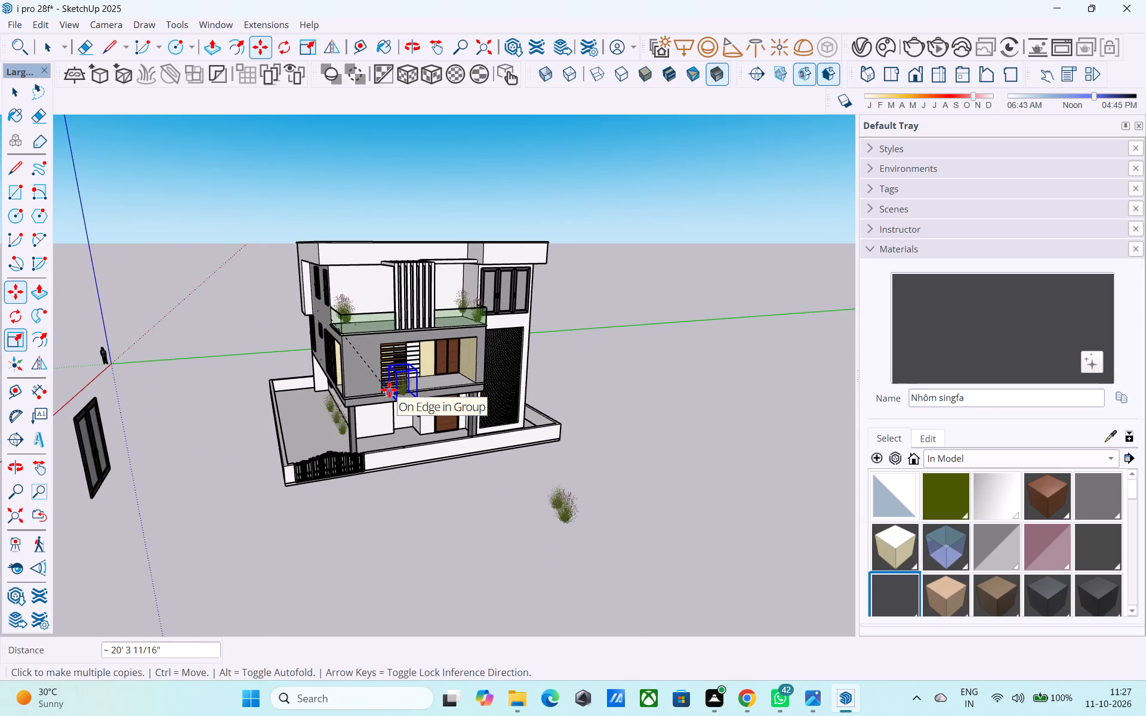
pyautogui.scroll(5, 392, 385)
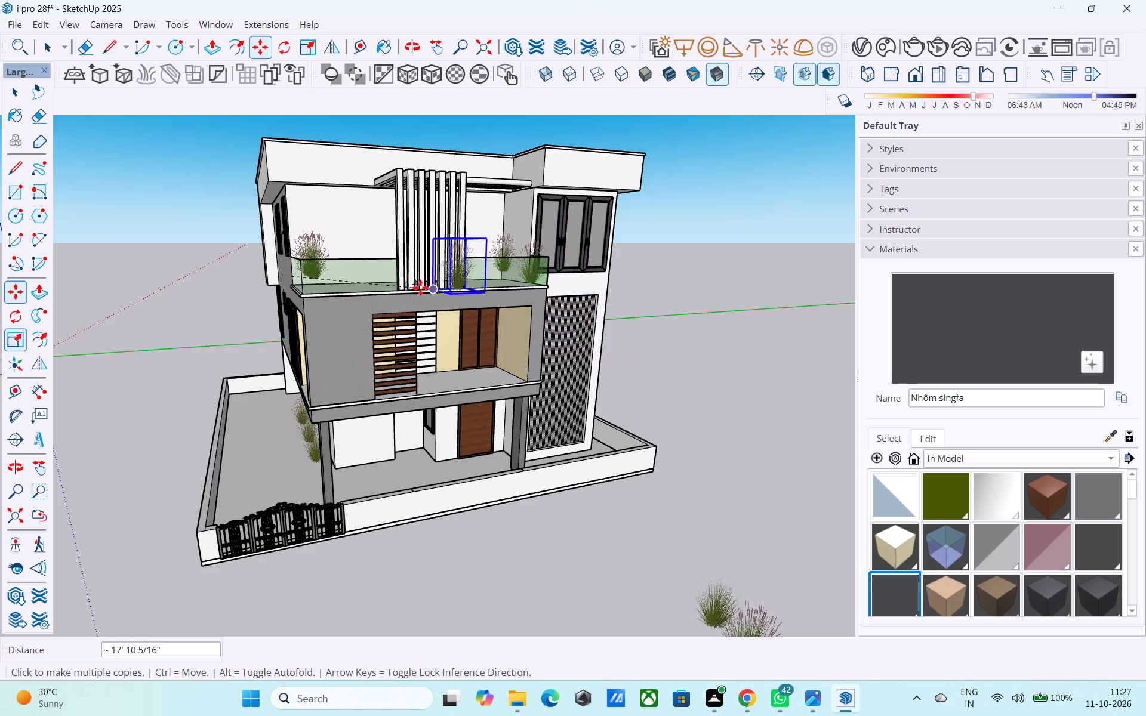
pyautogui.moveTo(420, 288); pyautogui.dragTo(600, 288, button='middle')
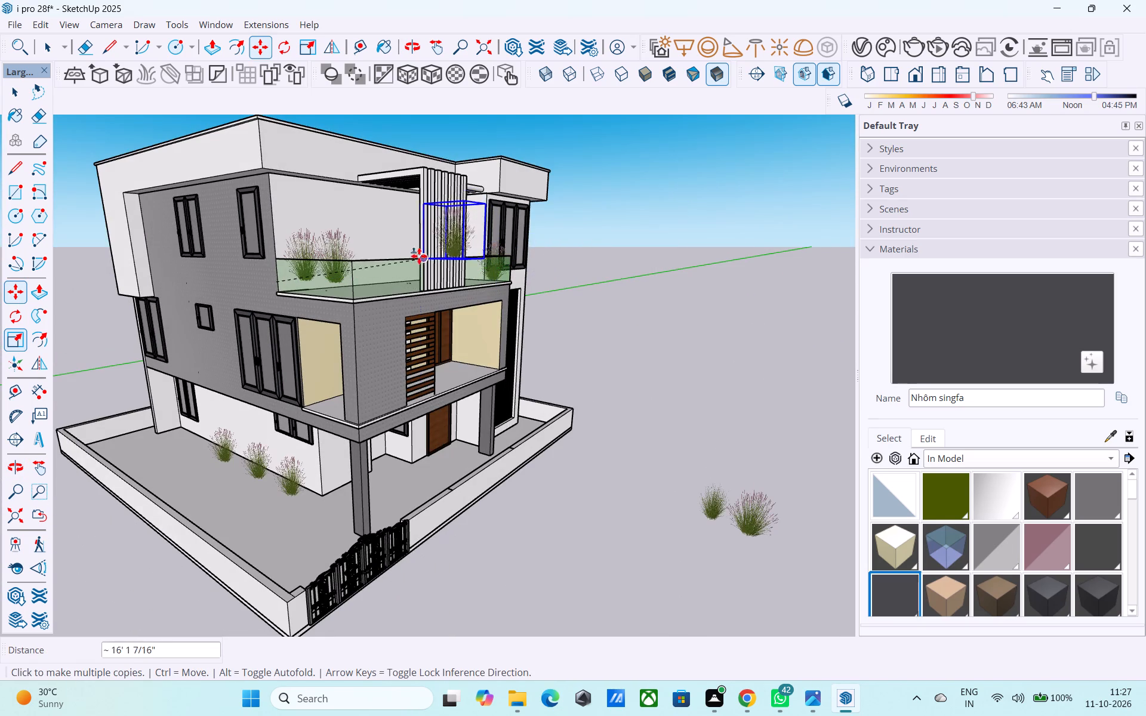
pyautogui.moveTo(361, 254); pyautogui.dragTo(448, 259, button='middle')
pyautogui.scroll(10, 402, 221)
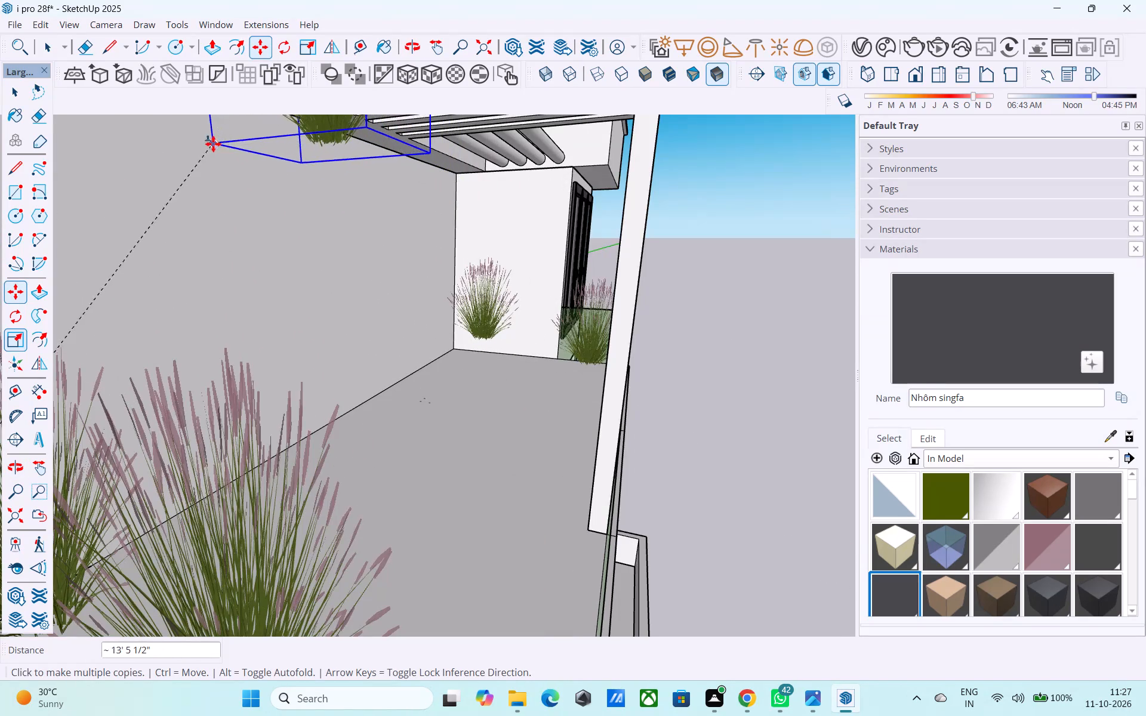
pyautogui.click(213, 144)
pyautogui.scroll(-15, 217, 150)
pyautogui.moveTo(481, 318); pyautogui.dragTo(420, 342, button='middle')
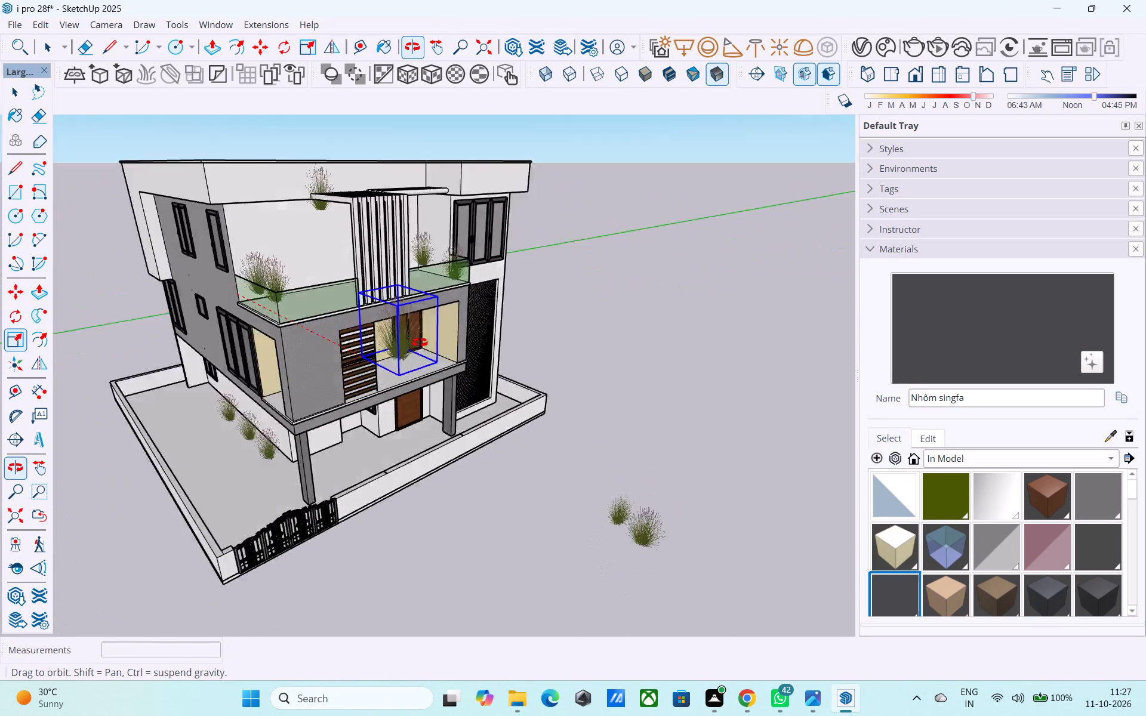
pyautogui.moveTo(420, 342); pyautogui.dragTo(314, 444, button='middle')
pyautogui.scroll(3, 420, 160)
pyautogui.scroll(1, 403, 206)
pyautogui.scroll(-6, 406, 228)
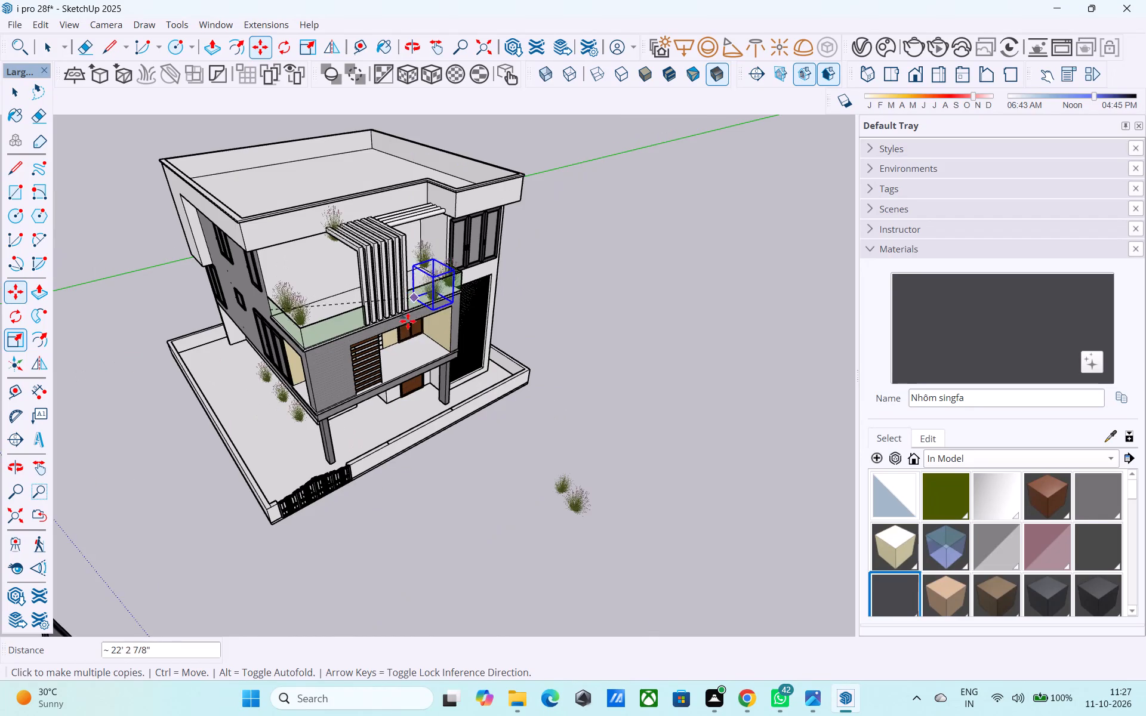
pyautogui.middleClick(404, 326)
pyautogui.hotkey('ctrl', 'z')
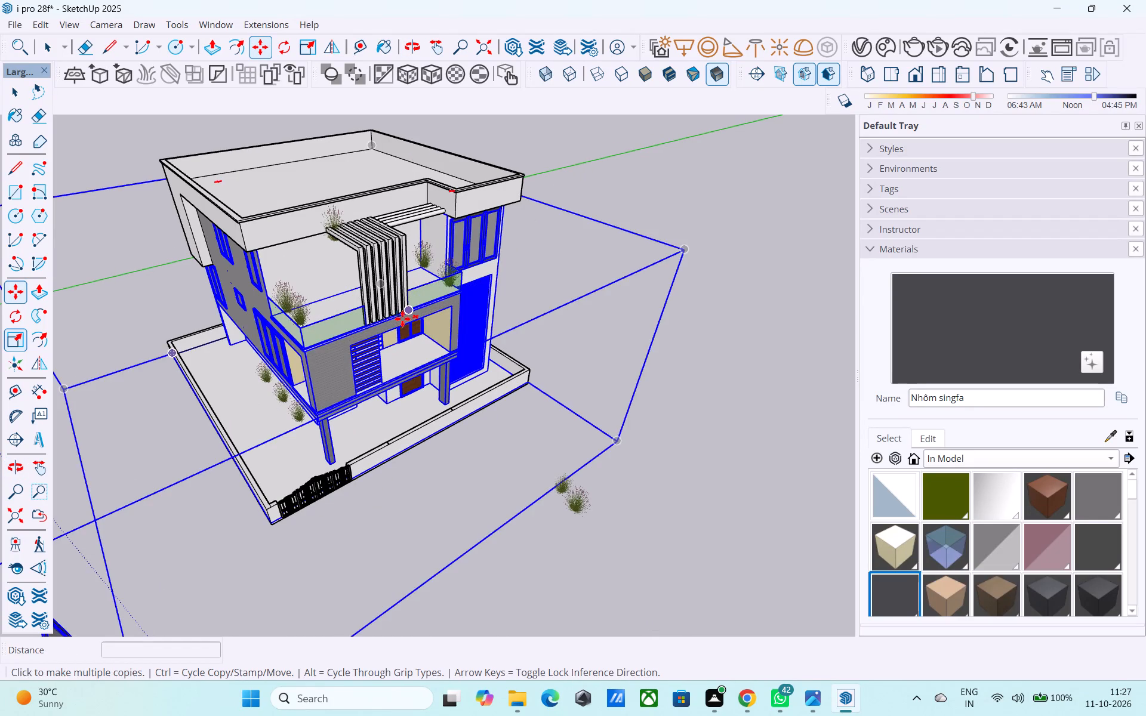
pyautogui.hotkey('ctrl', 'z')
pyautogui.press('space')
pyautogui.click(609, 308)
# Move the front grass clump by the terrace's side railing about 1' 8" further from its neighbour.
pyautogui.moveTo(504, 374); pyautogui.dragTo(430, 296, button='middle')
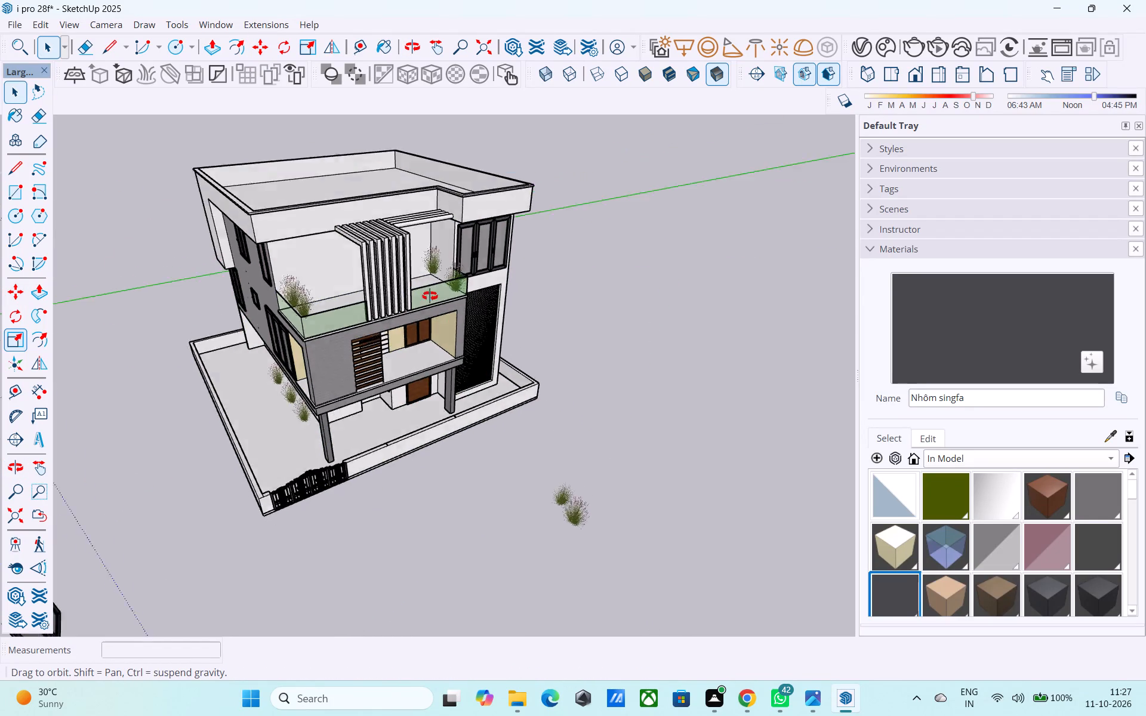
pyautogui.moveTo(430, 296); pyautogui.dragTo(725, 381, button='middle')
pyautogui.scroll(4, 328, 383)
pyautogui.click(294, 338)
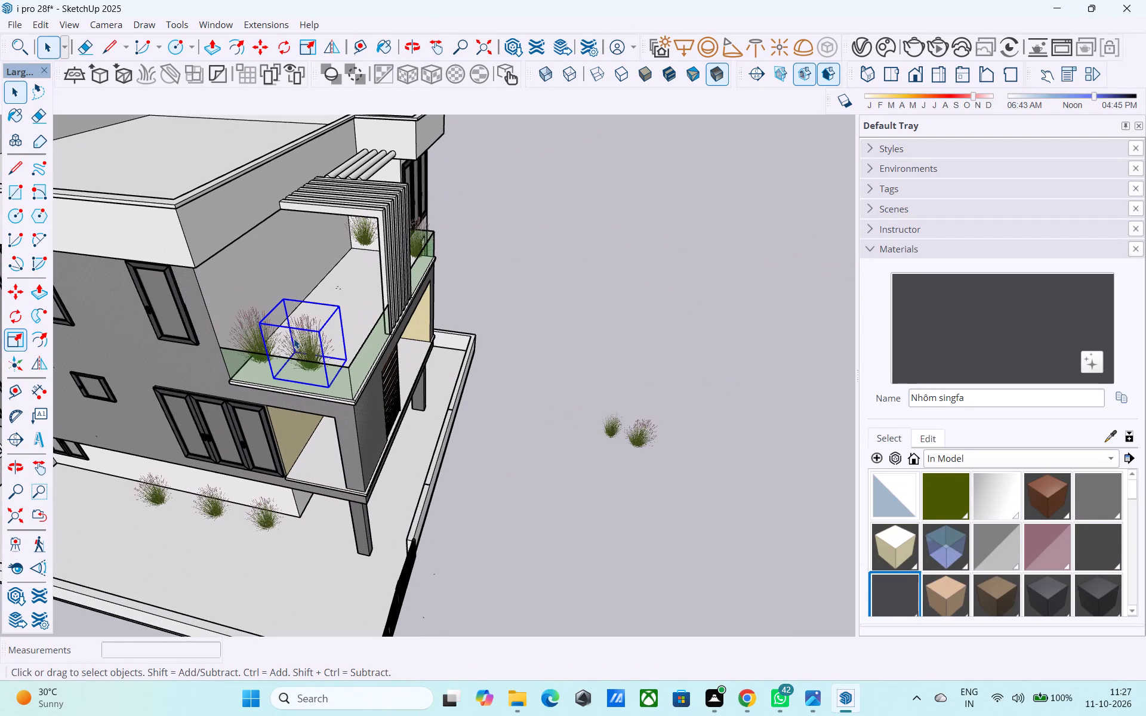
pyautogui.press('m')
pyautogui.click(298, 258)
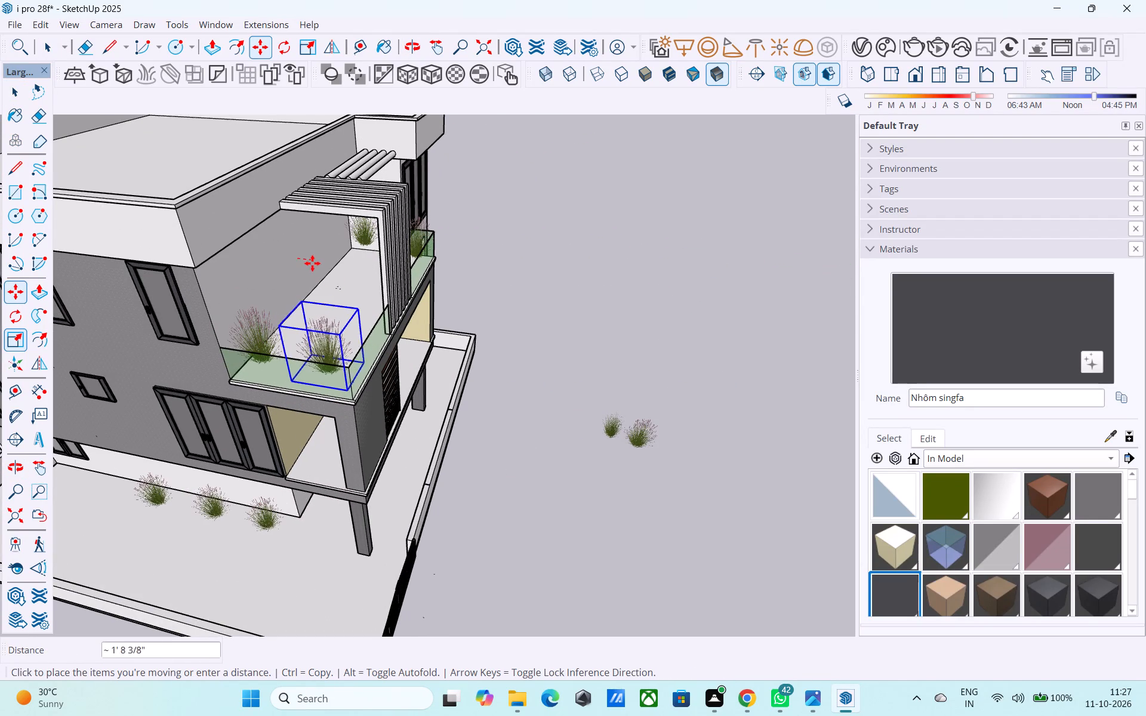
pyautogui.click(313, 264)
pyautogui.press('space')
pyautogui.click(487, 273)
# Save the model, purging its unused items.
pyautogui.moveTo(488, 273); pyautogui.dragTo(389, 243, button='middle')
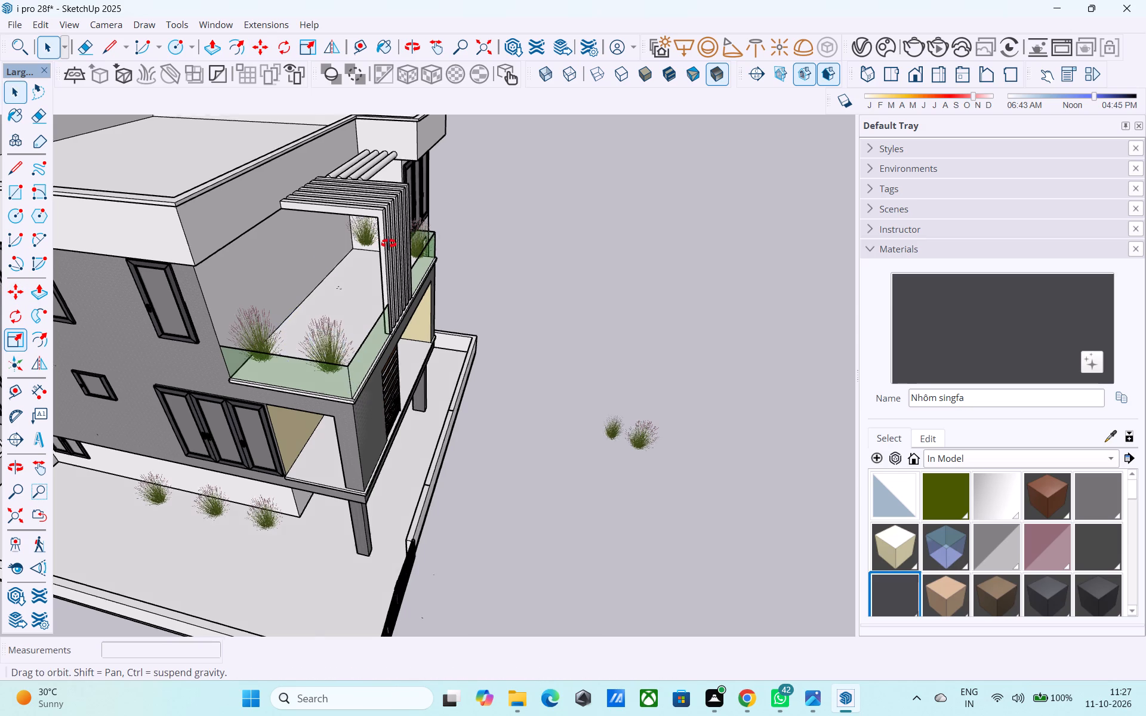
pyautogui.moveTo(389, 243); pyautogui.dragTo(222, 219, button='middle')
pyautogui.hotkey('ctrl', 's')
pyautogui.scroll(1, 282, 282)
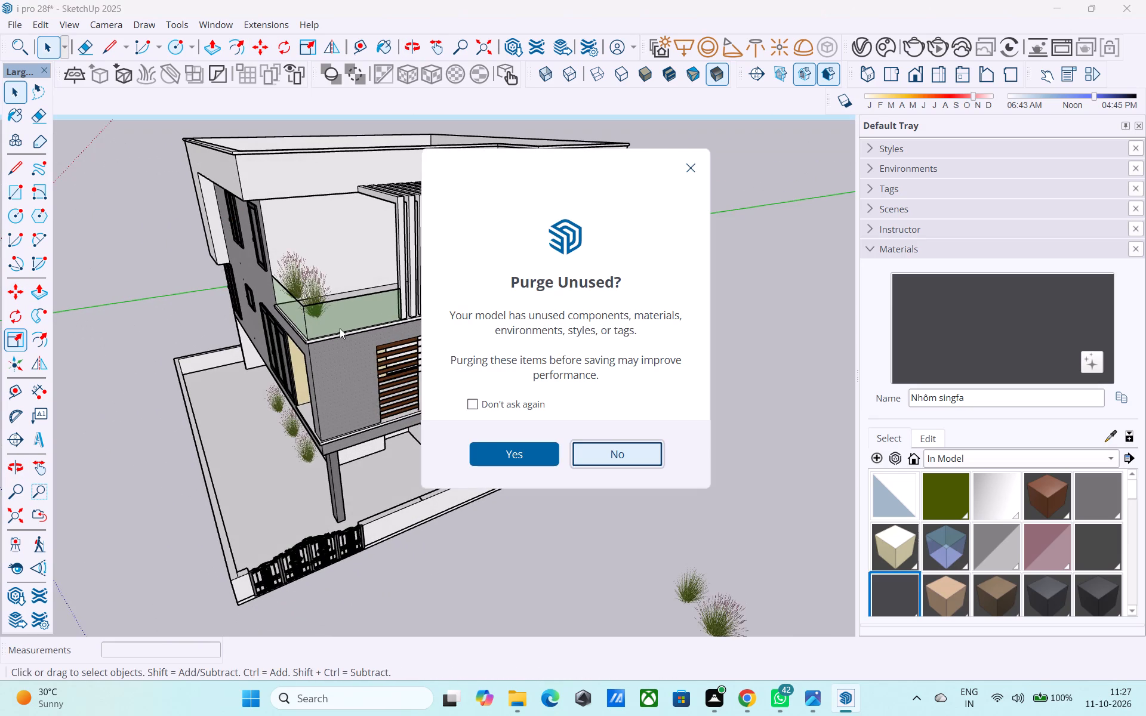
pyautogui.click(491, 445)
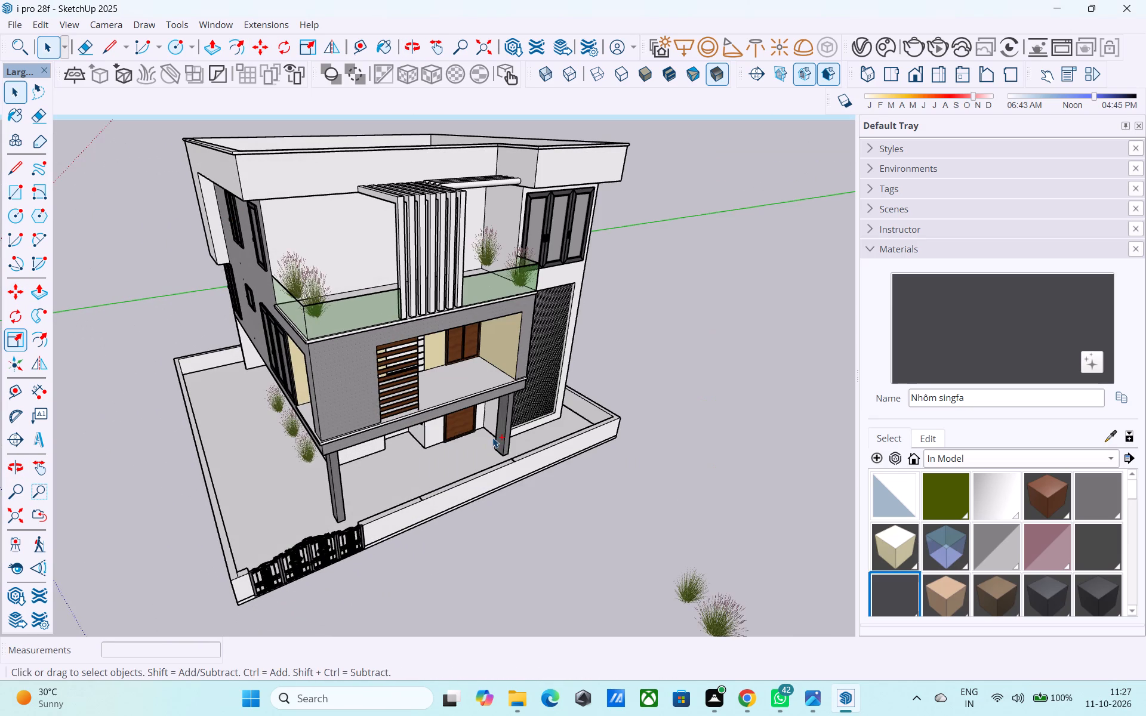
pyautogui.hotkey('ctrl', 's')
pyautogui.click(698, 385)
# Erase the two stray edge lines crossing the top of the front boundary wall.
pyautogui.moveTo(437, 498); pyautogui.dragTo(440, 536, button='middle')
pyautogui.scroll(5, 440, 536)
pyautogui.scroll(4, 390, 499)
pyautogui.press('e')
pyautogui.scroll(4, 413, 454)
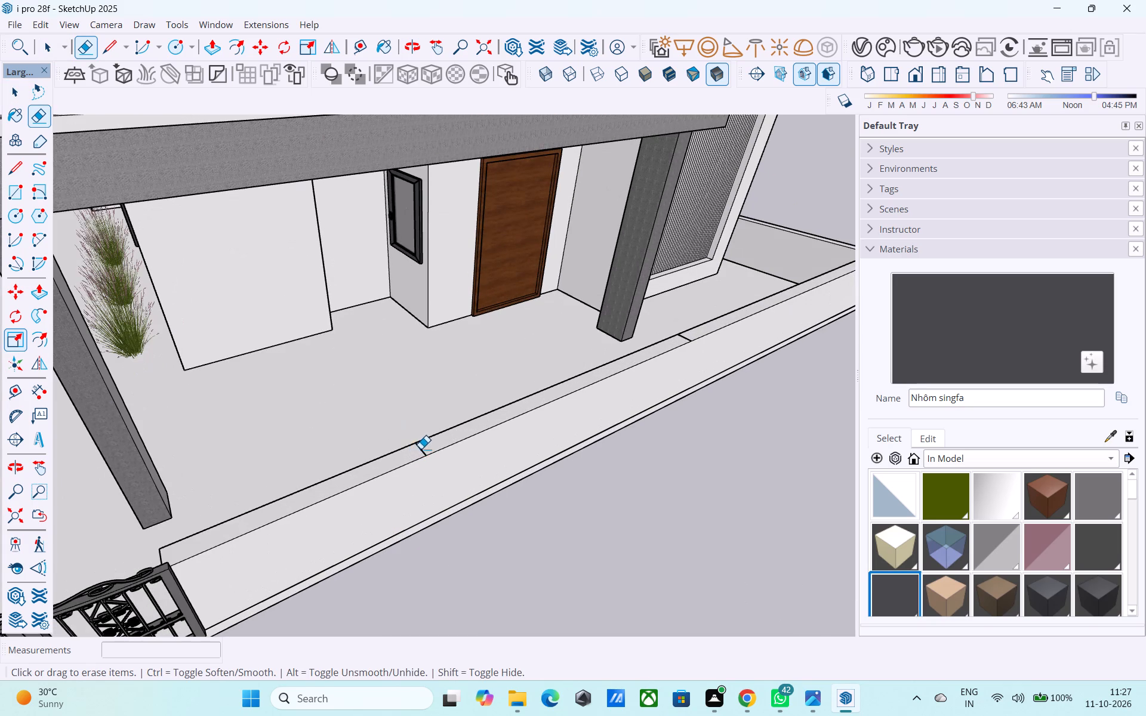
pyautogui.click(421, 449)
pyautogui.click(688, 338)
pyautogui.scroll(-6, 688, 337)
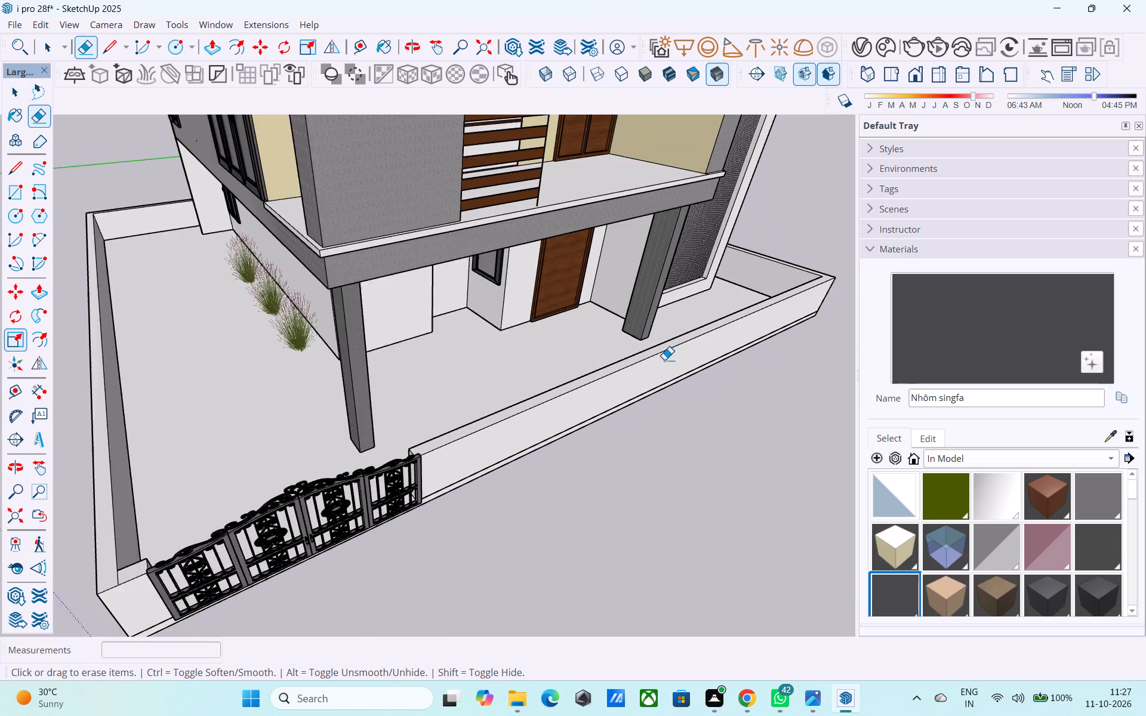
pyautogui.press('space')
# Save the model with the cleaned-up boundary wall.
pyautogui.moveTo(657, 366); pyautogui.dragTo(473, 283, button='middle')
pyautogui.scroll(-4, 460, 279)
pyautogui.click(573, 437)
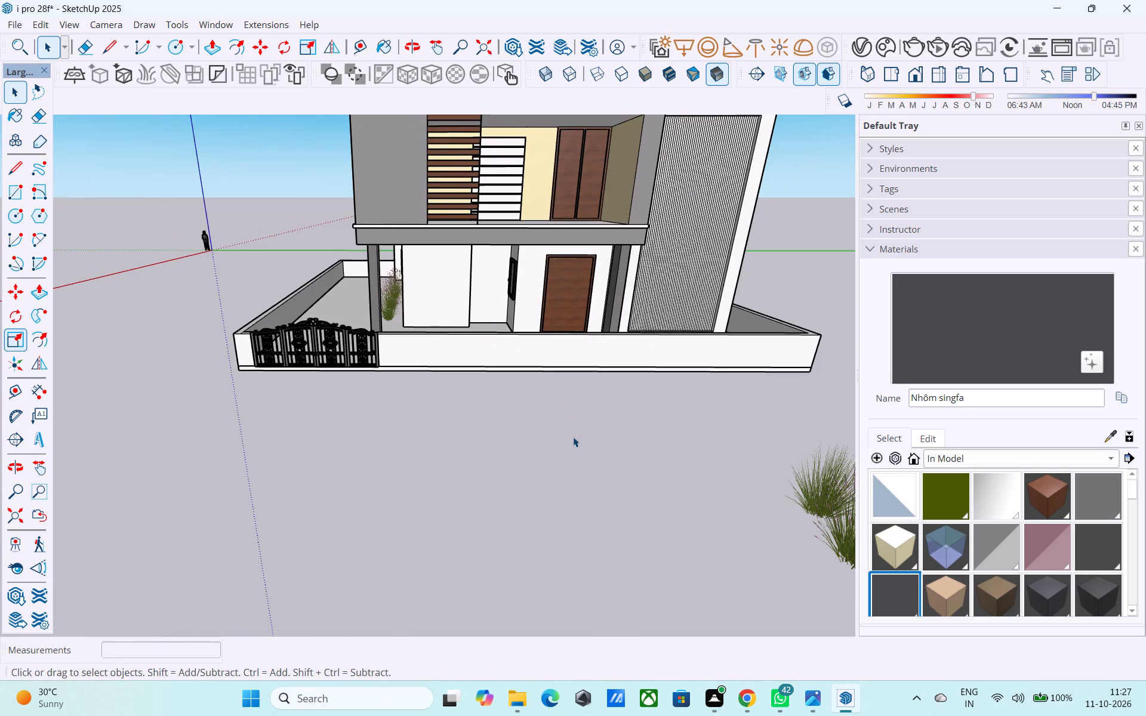
pyautogui.hotkey('ctrl', 's')
pyautogui.scroll(-5, 522, 429)
pyautogui.moveTo(491, 434); pyautogui.dragTo(571, 443, button='middle')
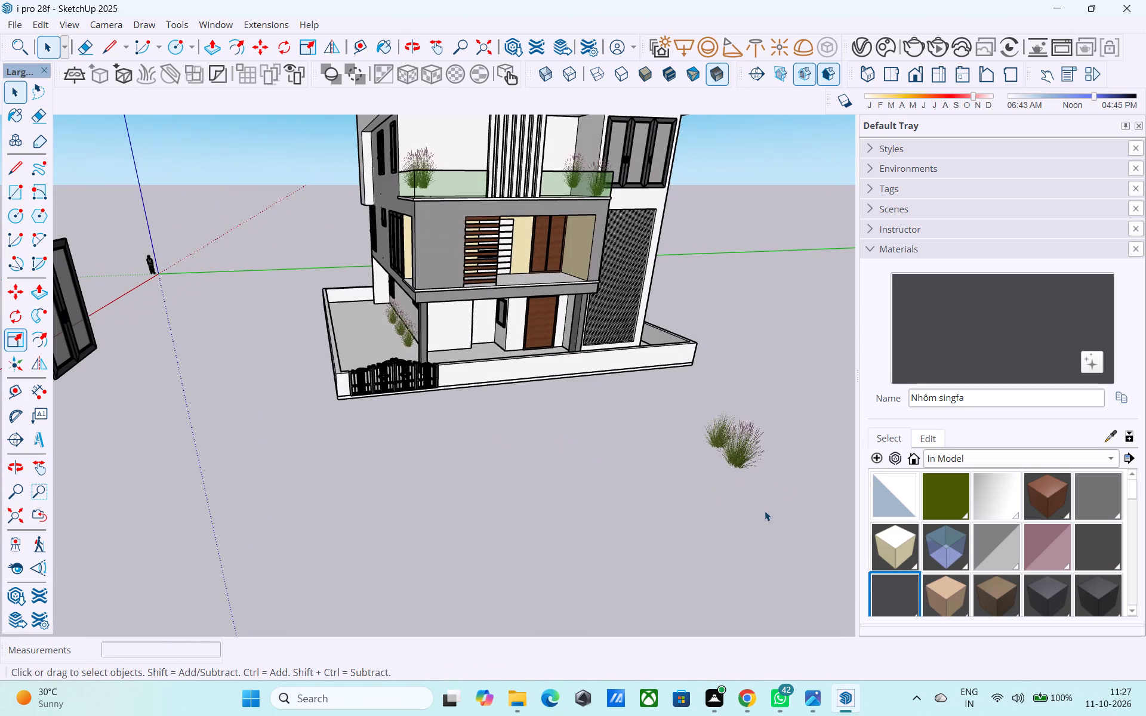
# Delete the two spare grass clumps lying on the open ground outside the front boundary wall.
pyautogui.moveTo(765, 511); pyautogui.dragTo(668, 392)
pyautogui.press('Delete')
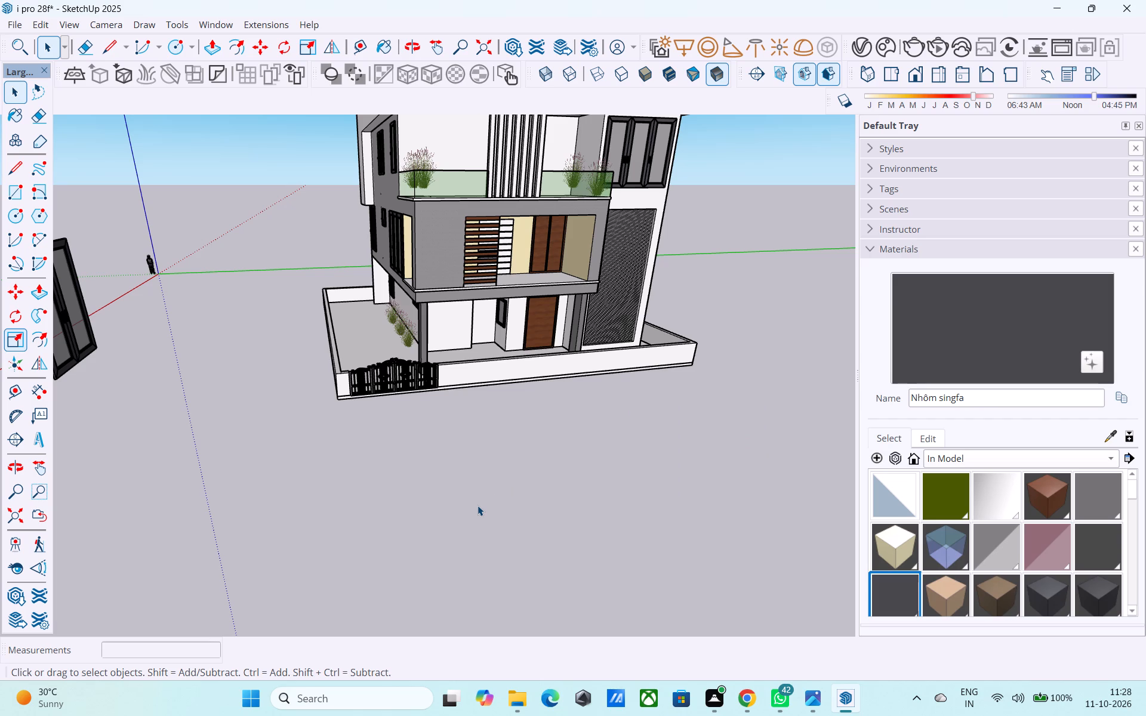
# Inside the house group, place a vertical guide on the terrace's back wall, 2' from its corner beside the window block.
pyautogui.scroll(-4, 466, 507)
pyautogui.moveTo(528, 552); pyautogui.dragTo(449, 461, button='middle')
pyautogui.scroll(2, 503, 443)
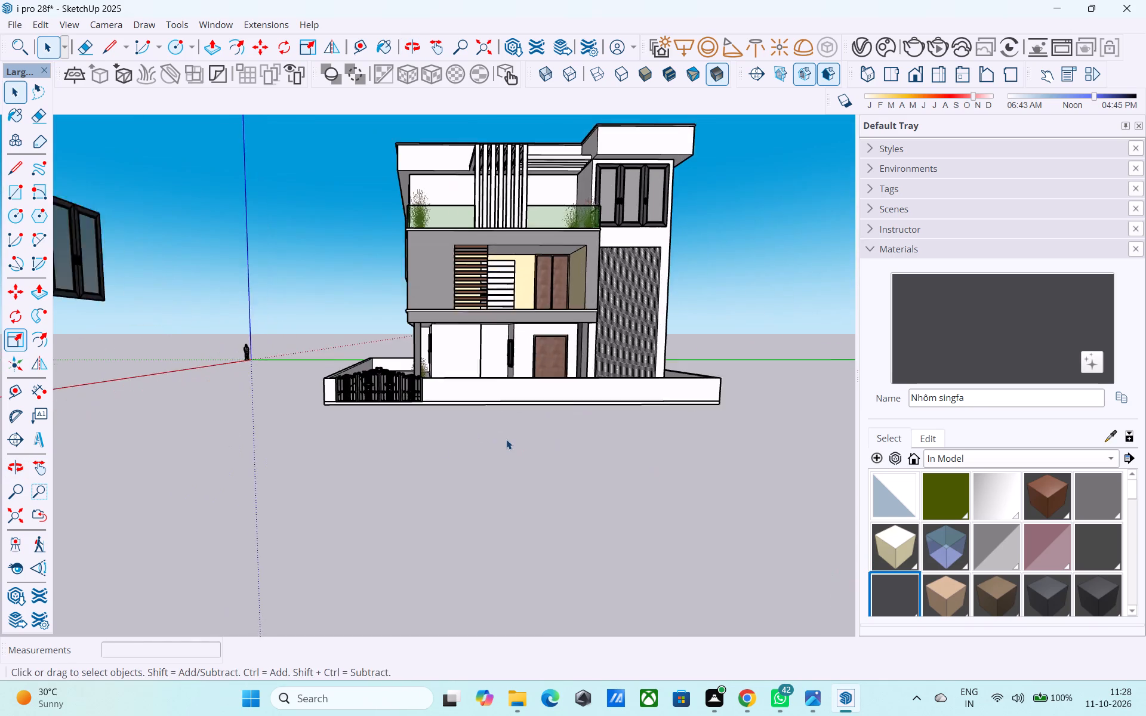
pyautogui.scroll(2, 506, 439)
pyautogui.moveTo(503, 447); pyautogui.dragTo(510, 521, button='middle')
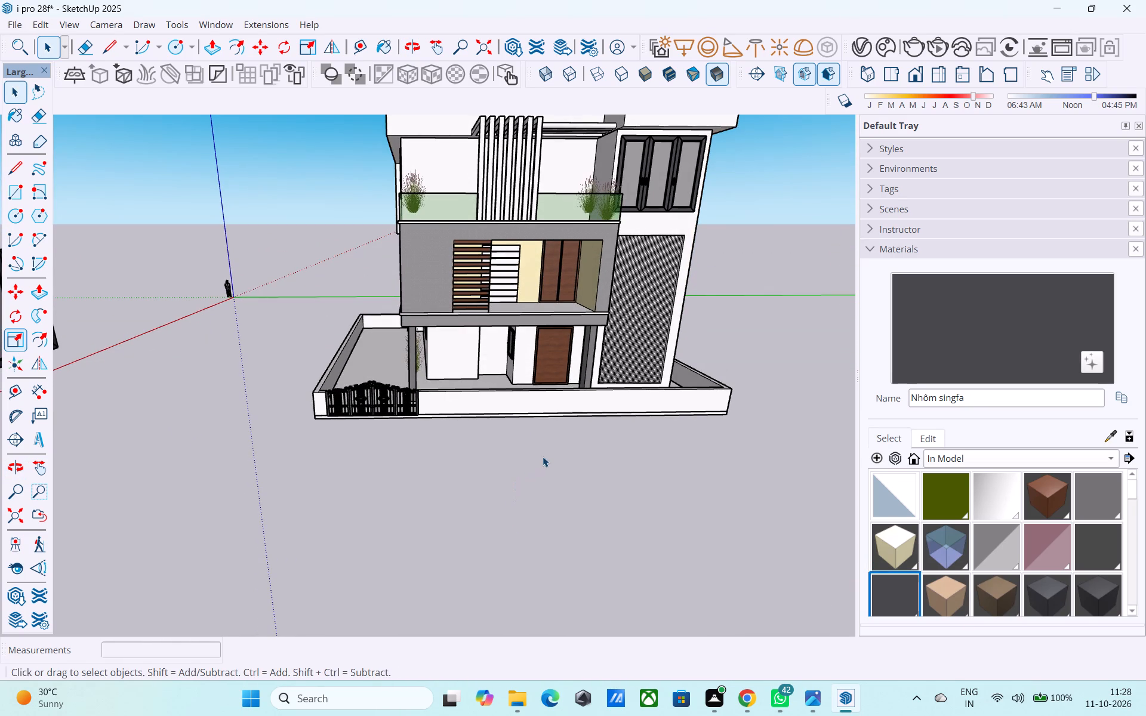
pyautogui.keyDown('shift'); pyautogui.moveTo(544, 422); pyautogui.dragTo(529, 554, button='middle'); pyautogui.keyUp('shift')
pyautogui.scroll(4, 536, 353)
pyautogui.moveTo(541, 354); pyautogui.dragTo(521, 394, button='middle')
pyautogui.moveTo(521, 394); pyautogui.dragTo(519, 396, button='middle')
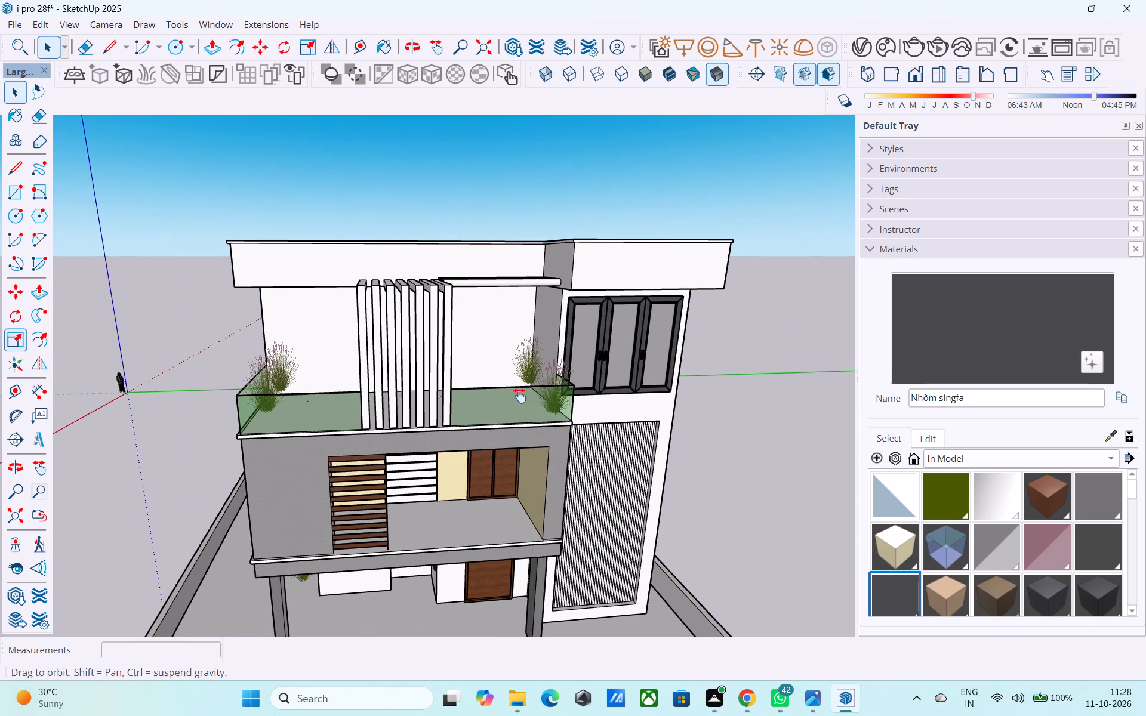
pyautogui.moveTo(519, 396); pyautogui.dragTo(737, 305, button='middle')
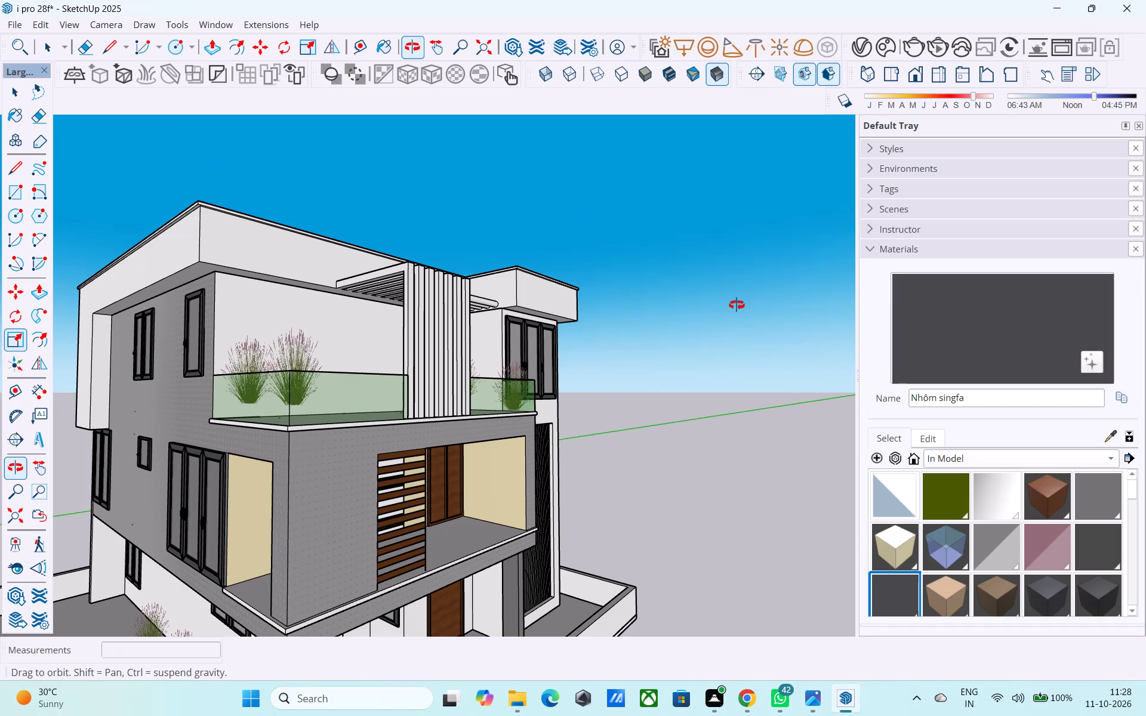
pyautogui.moveTo(737, 305); pyautogui.dragTo(470, 452, button='middle')
pyautogui.moveTo(504, 378); pyautogui.dragTo(529, 391, button='middle')
pyautogui.click(482, 330)
pyautogui.moveTo(480, 329); pyautogui.dragTo(497, 357, button='middle')
pyautogui.scroll(1, 497, 357)
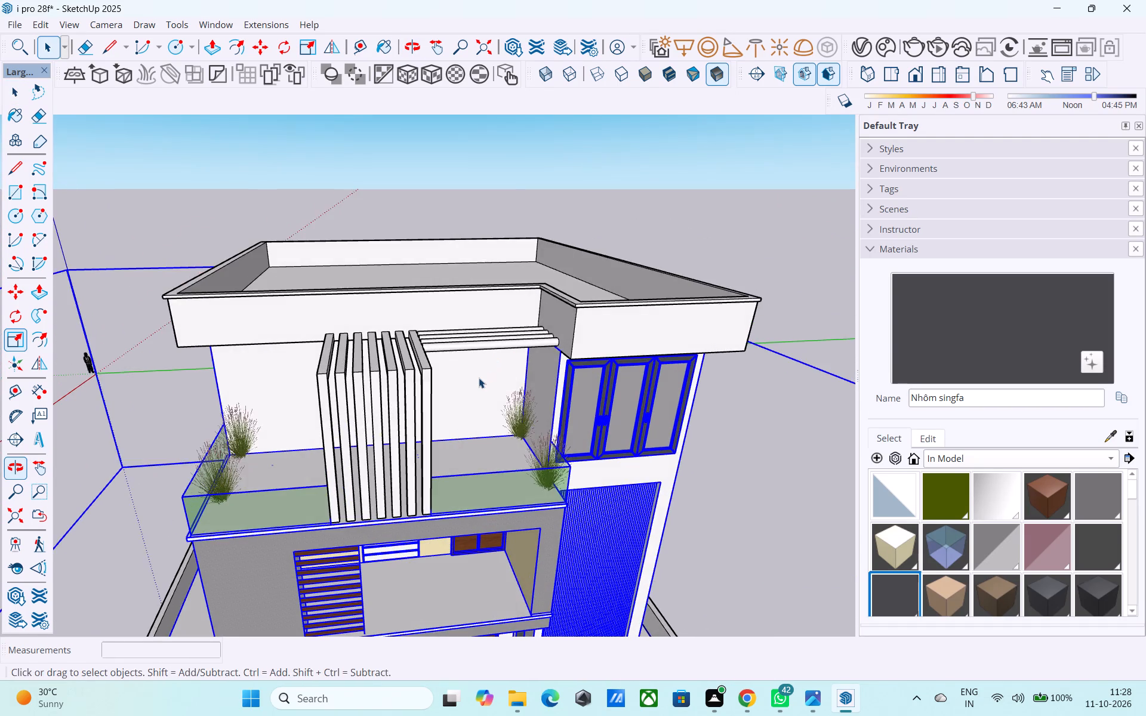
pyautogui.doubleClick(479, 378)
pyautogui.moveTo(479, 381); pyautogui.dragTo(485, 342, button='middle')
pyautogui.press('t')
pyautogui.scroll(3, 531, 380)
pyautogui.click(526, 377)
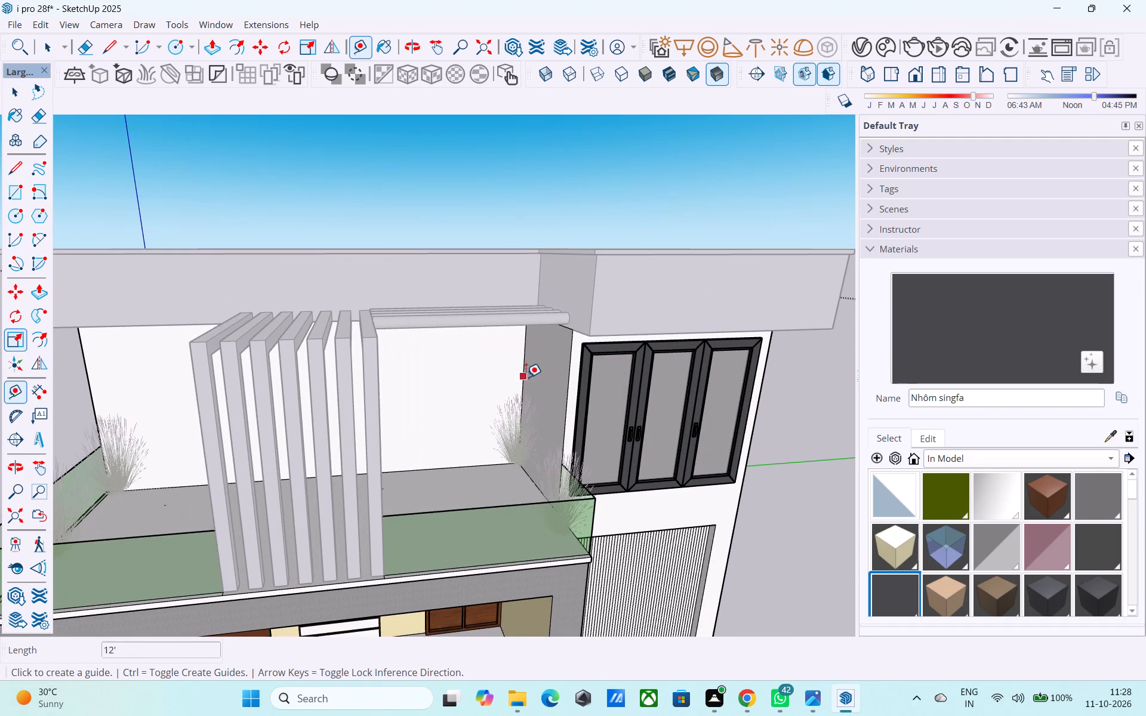
pyautogui.press('2')
pyautogui.press("'")
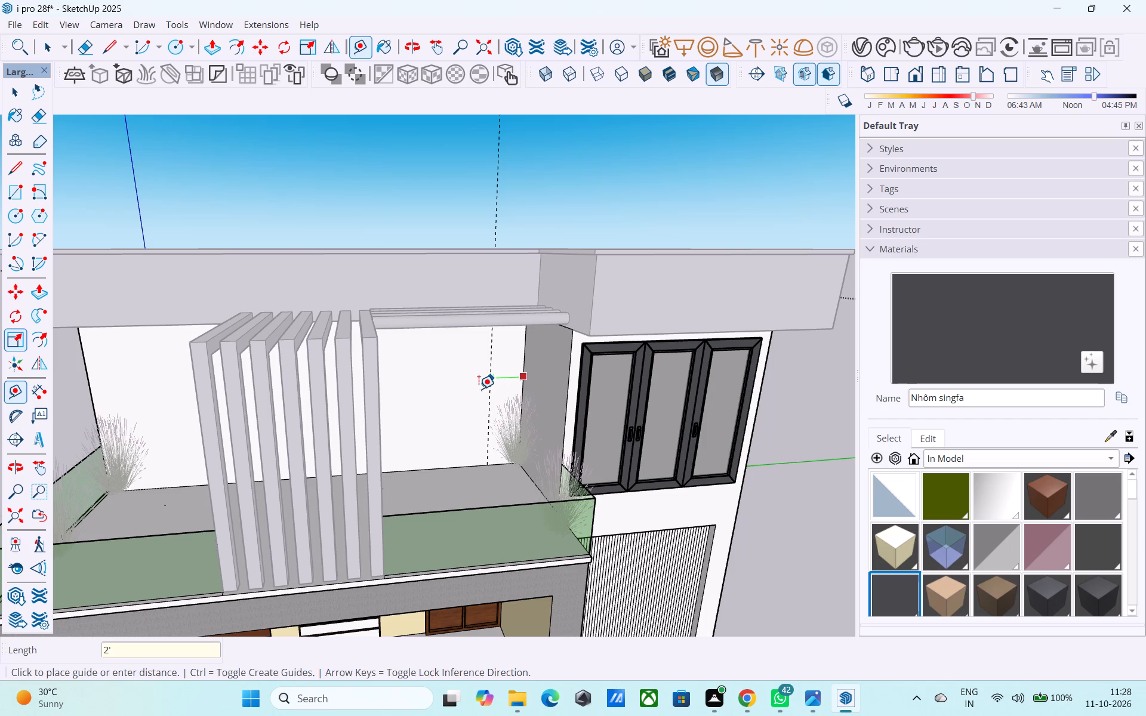
pyautogui.press('Return')
# Draw a 4' by 7' door rectangle on the terrace's back wall, starting where the guide meets the floor.
pyautogui.press('r')
pyautogui.click(493, 469)
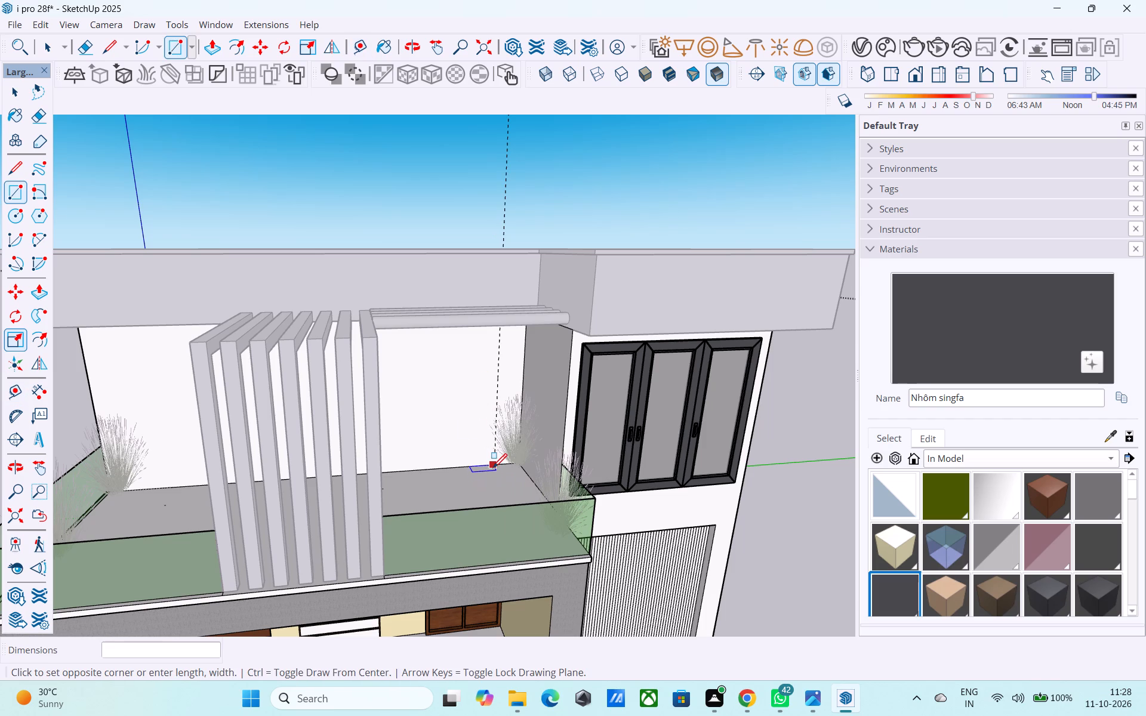
pyautogui.moveTo(455, 390); pyautogui.dragTo(566, 396, button='middle')
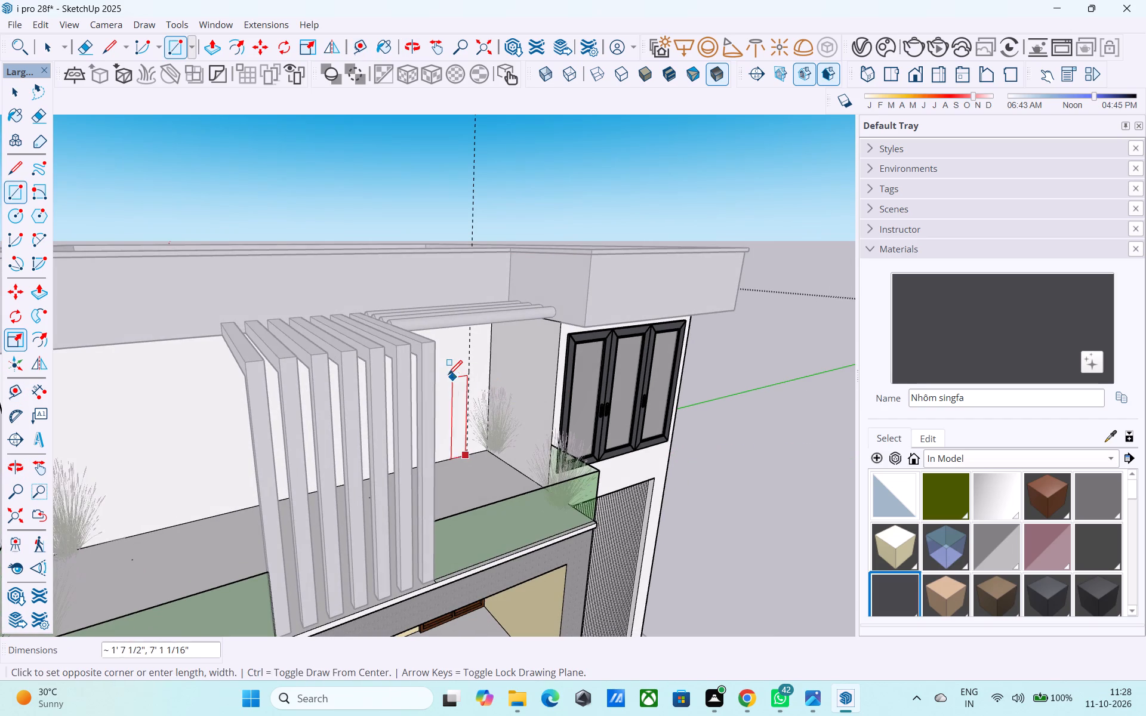
pyautogui.write("4',")
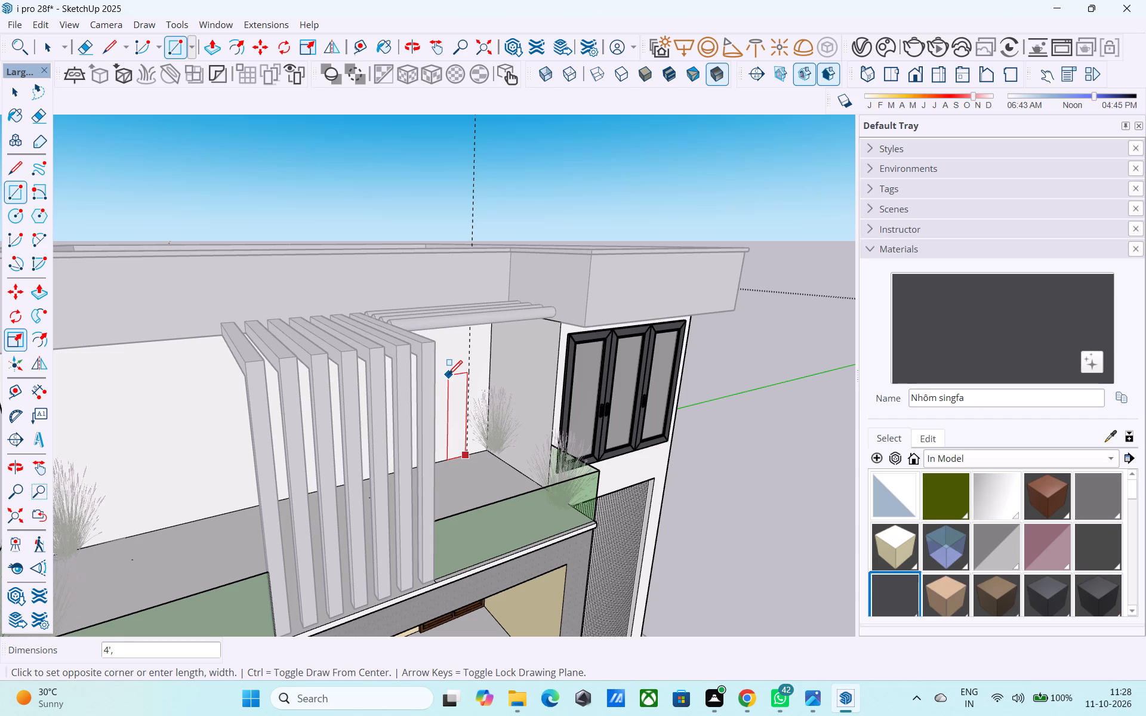
pyautogui.write("7'")
pyautogui.press('Return')
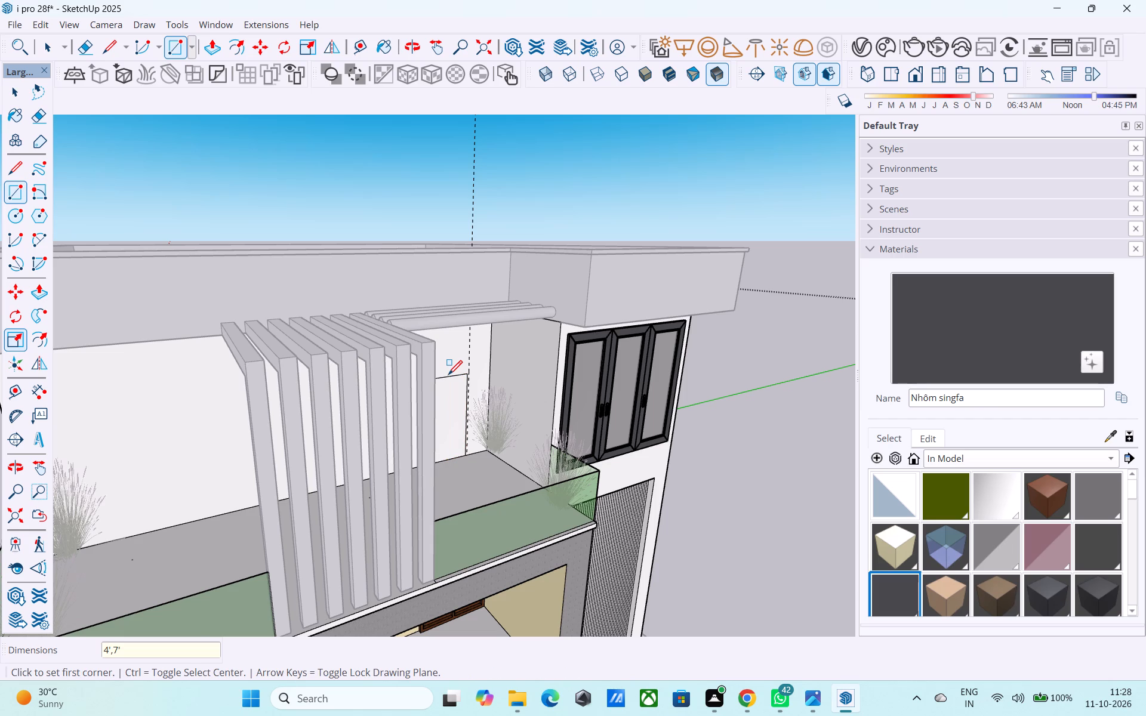
# Offset the terrace door rectangle 2" inward to form its frame, and close the house group.
pyautogui.scroll(-1, 455, 384)
pyautogui.moveTo(449, 394); pyautogui.dragTo(393, 409, button='middle')
pyautogui.scroll(5, 442, 434)
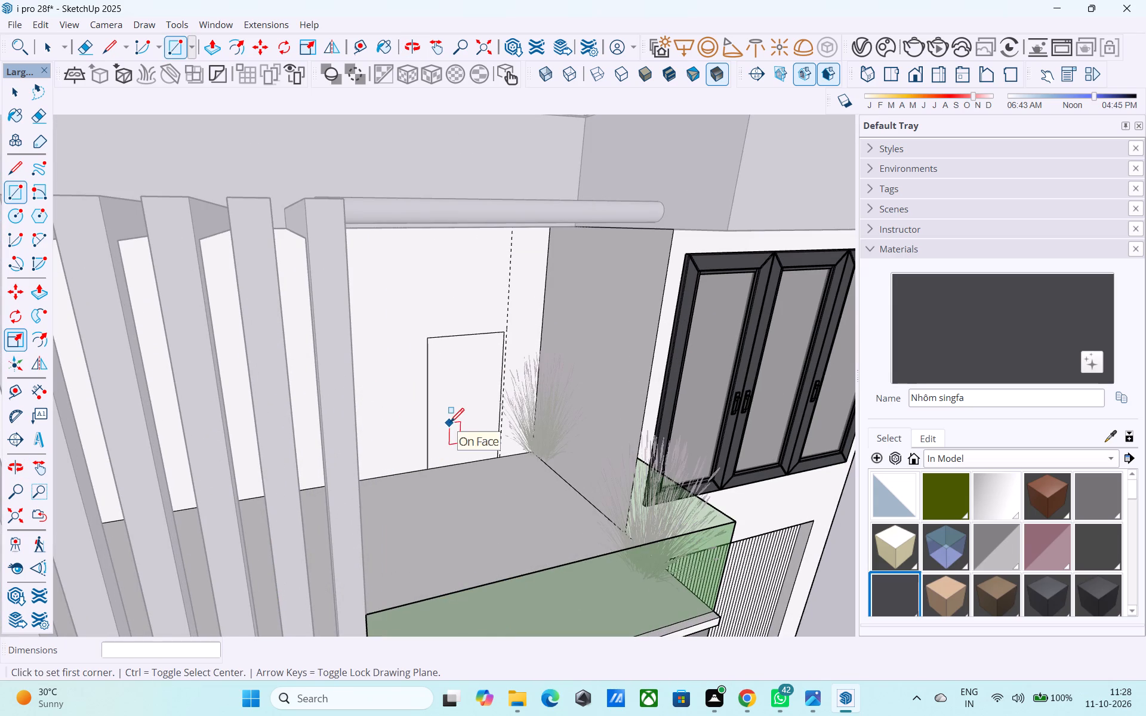
pyautogui.press('space')
pyautogui.click(450, 424)
pyautogui.press('f')
pyautogui.click(452, 421)
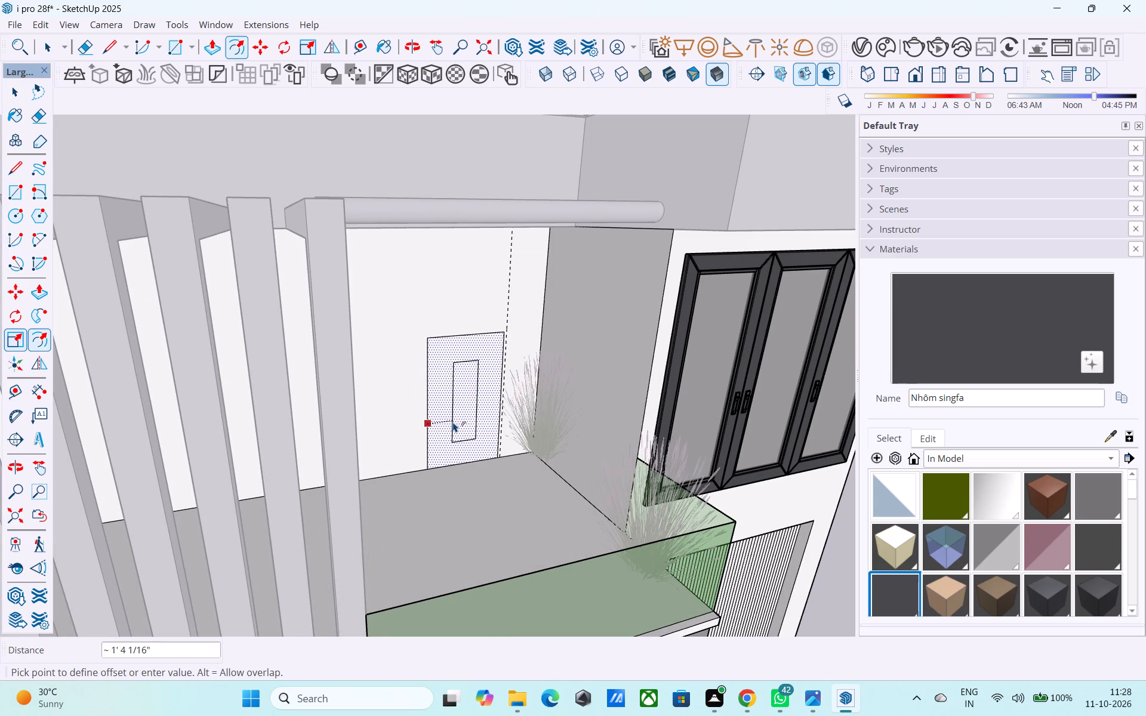
pyautogui.write('2"')
pyautogui.press('Return')
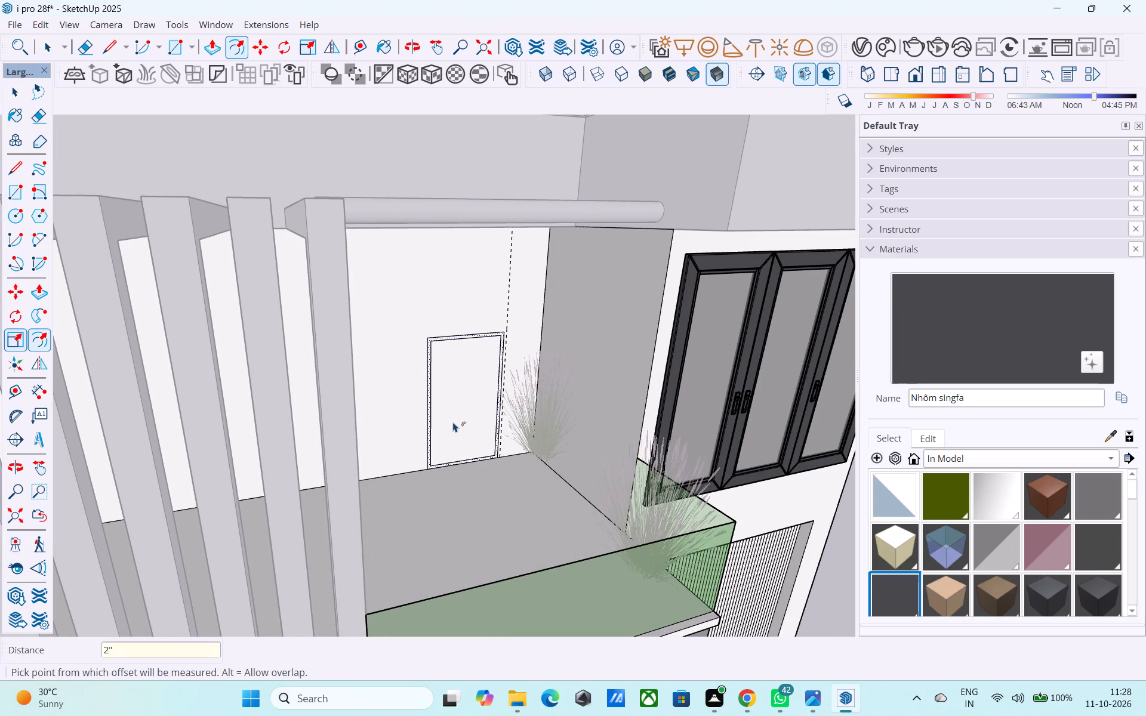
pyautogui.press('space')
pyautogui.scroll(-15, 432, 408)
pyautogui.click(730, 307)
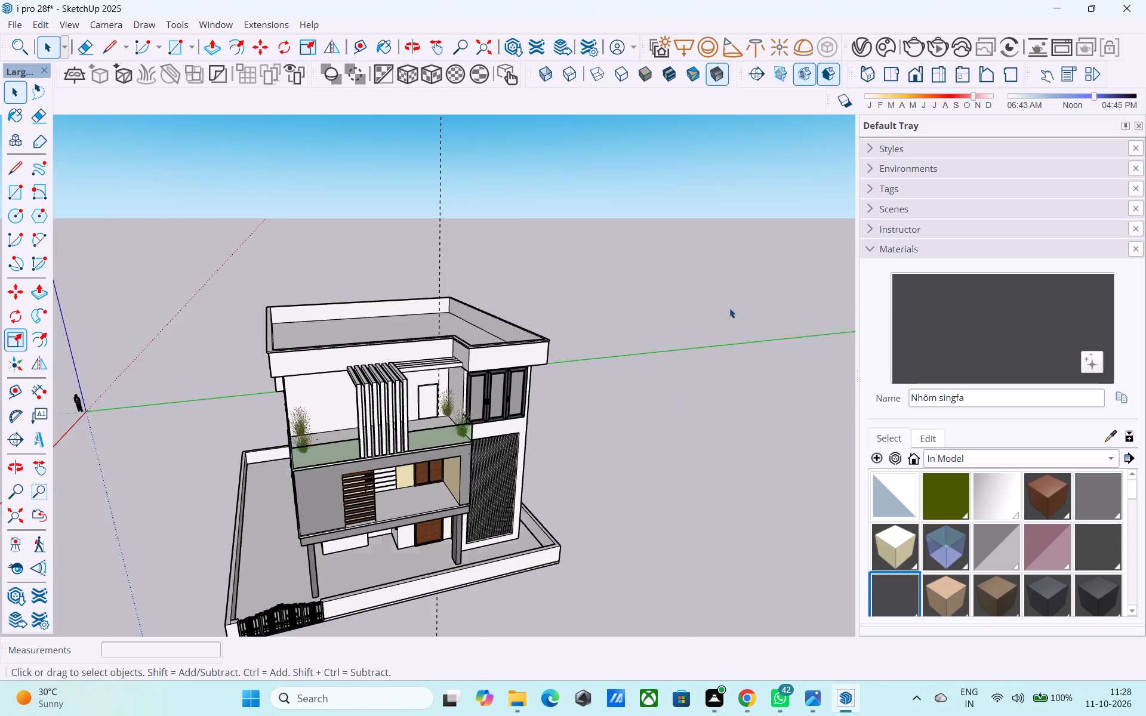
# Open the house group for editing to work on the ground-floor entrance door.
pyautogui.moveTo(442, 552); pyautogui.dragTo(414, 404, button='middle')
pyautogui.scroll(11, 433, 491)
pyautogui.scroll(-10, 433, 493)
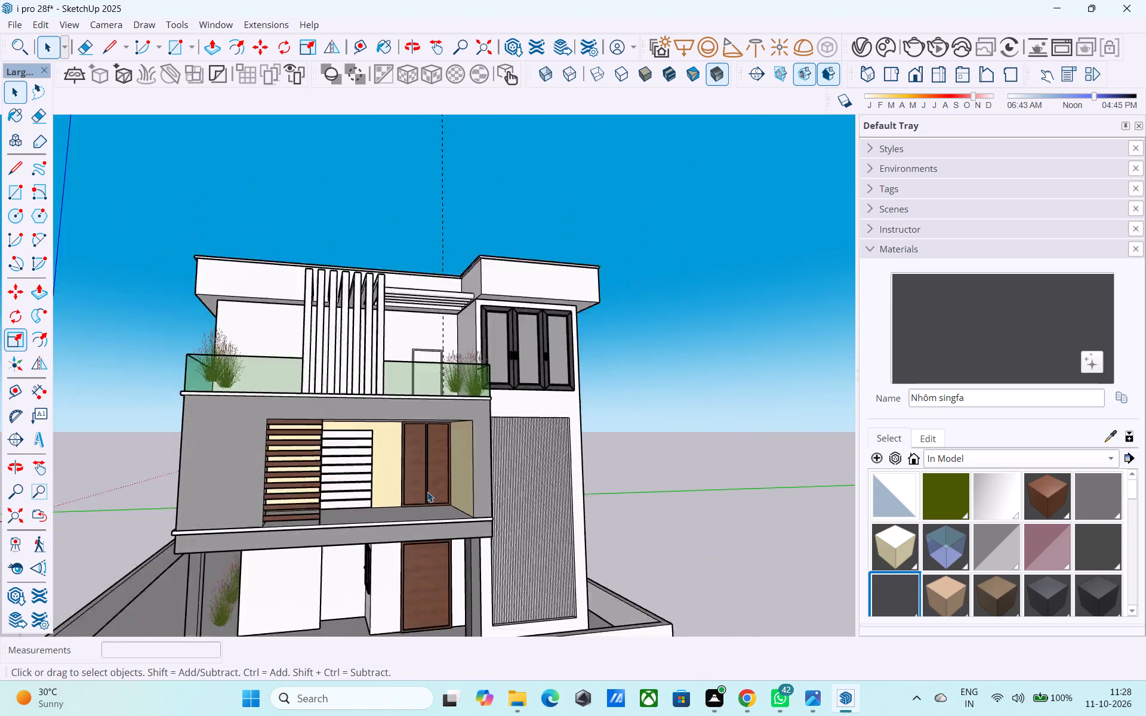
pyautogui.scroll(11, 429, 531)
pyautogui.scroll(-3, 422, 581)
pyautogui.moveTo(424, 586); pyautogui.dragTo(416, 492, button='middle')
pyautogui.scroll(8, 414, 495)
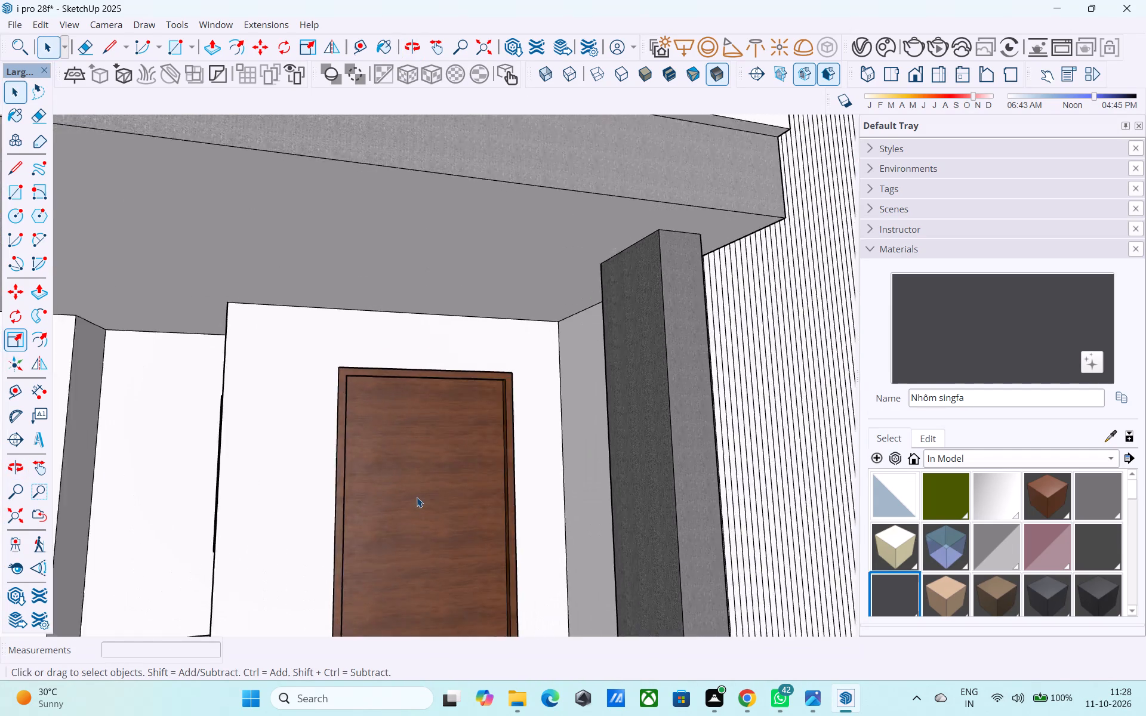
pyautogui.scroll(-18, 417, 497)
pyautogui.moveTo(418, 541); pyautogui.dragTo(401, 584, button='middle')
pyautogui.scroll(2, 439, 497)
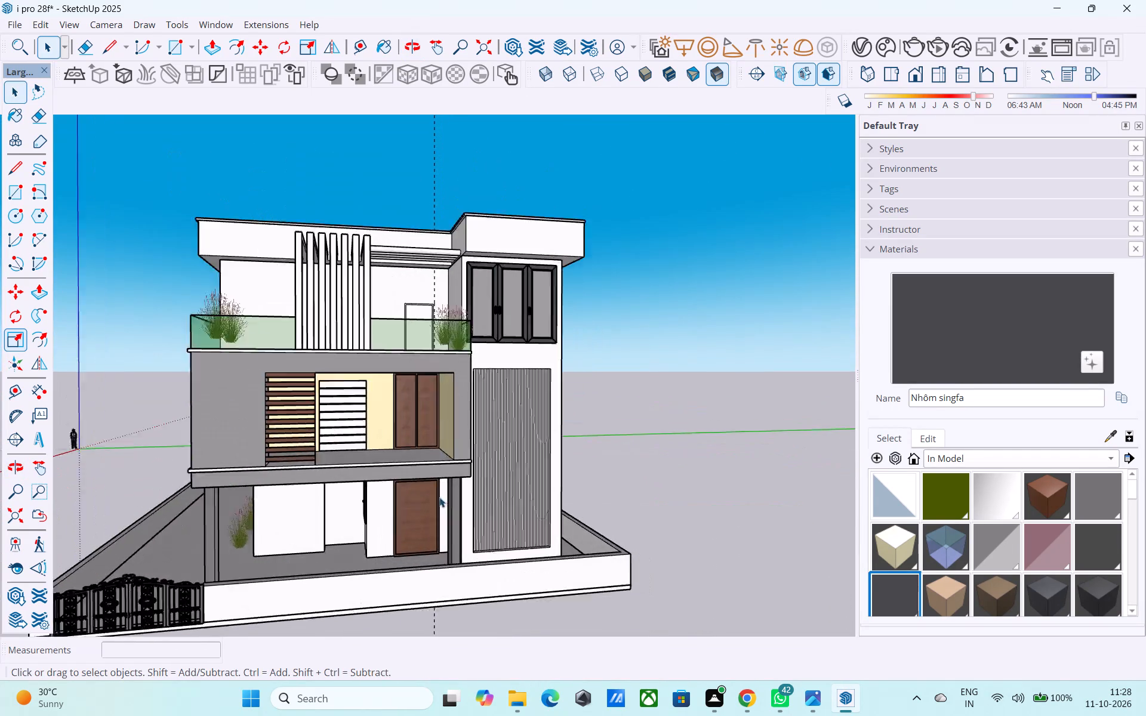
pyautogui.scroll(7, 439, 497)
pyautogui.click(406, 521)
pyautogui.scroll(2, 408, 520)
pyautogui.doubleClick(407, 520)
pyautogui.scroll(3, 392, 521)
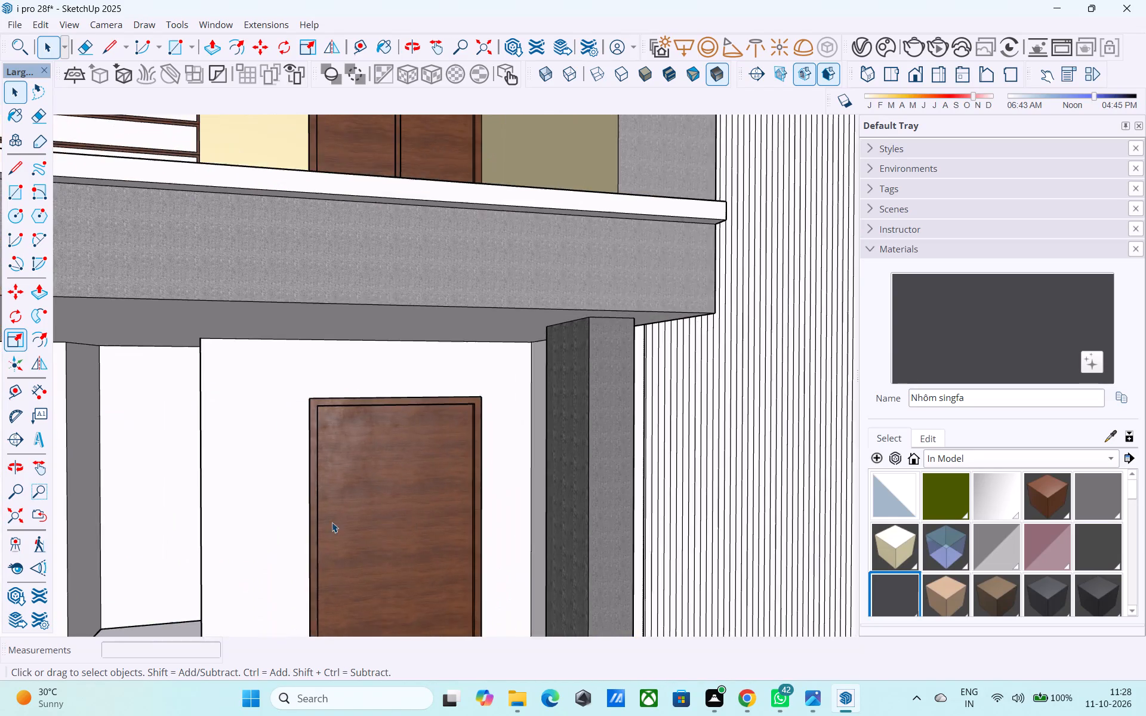
pyautogui.scroll(2, 332, 522)
pyautogui.middleClick(332, 522)
pyautogui.scroll(4, 334, 523)
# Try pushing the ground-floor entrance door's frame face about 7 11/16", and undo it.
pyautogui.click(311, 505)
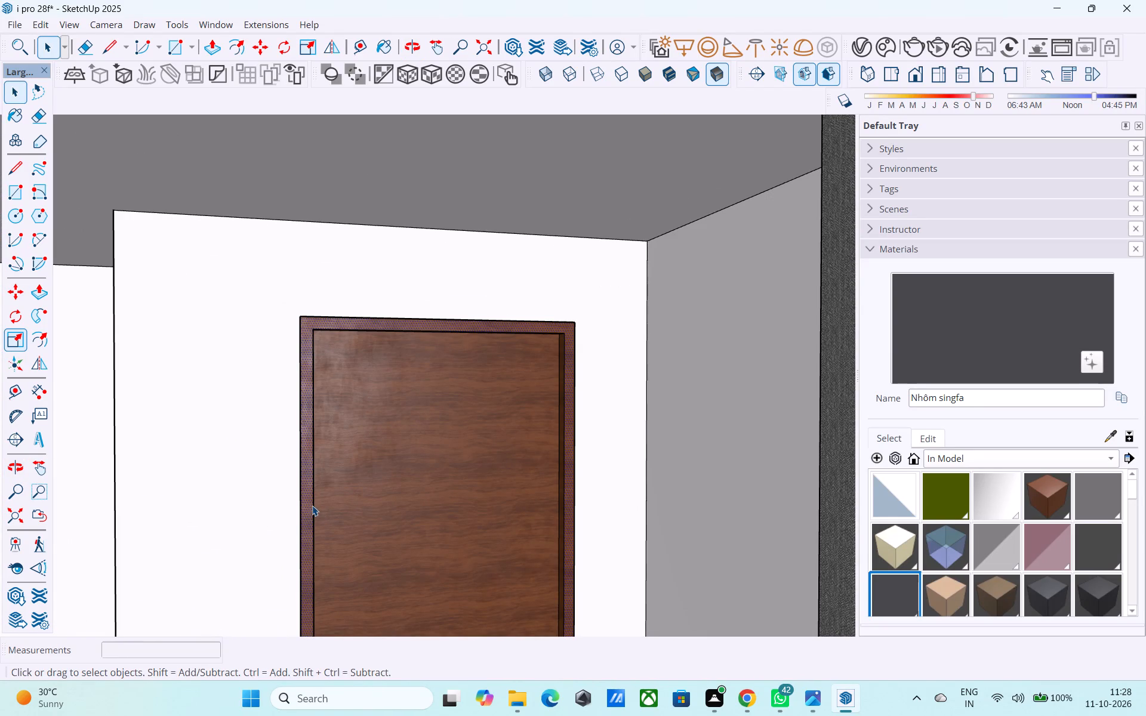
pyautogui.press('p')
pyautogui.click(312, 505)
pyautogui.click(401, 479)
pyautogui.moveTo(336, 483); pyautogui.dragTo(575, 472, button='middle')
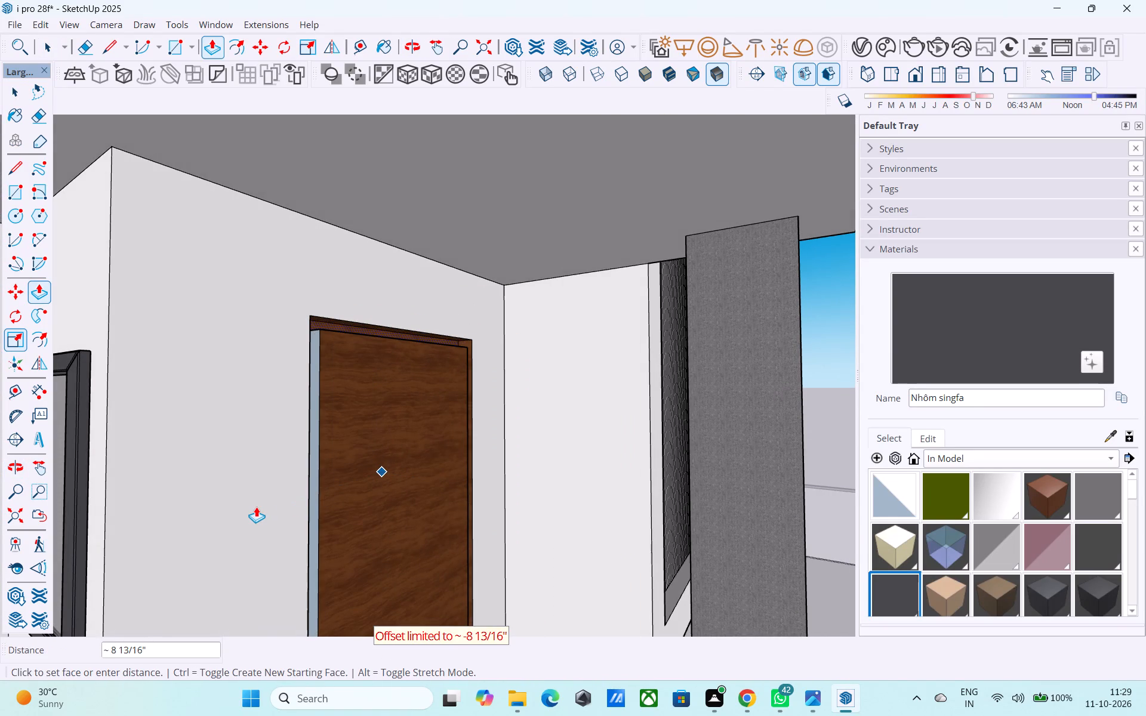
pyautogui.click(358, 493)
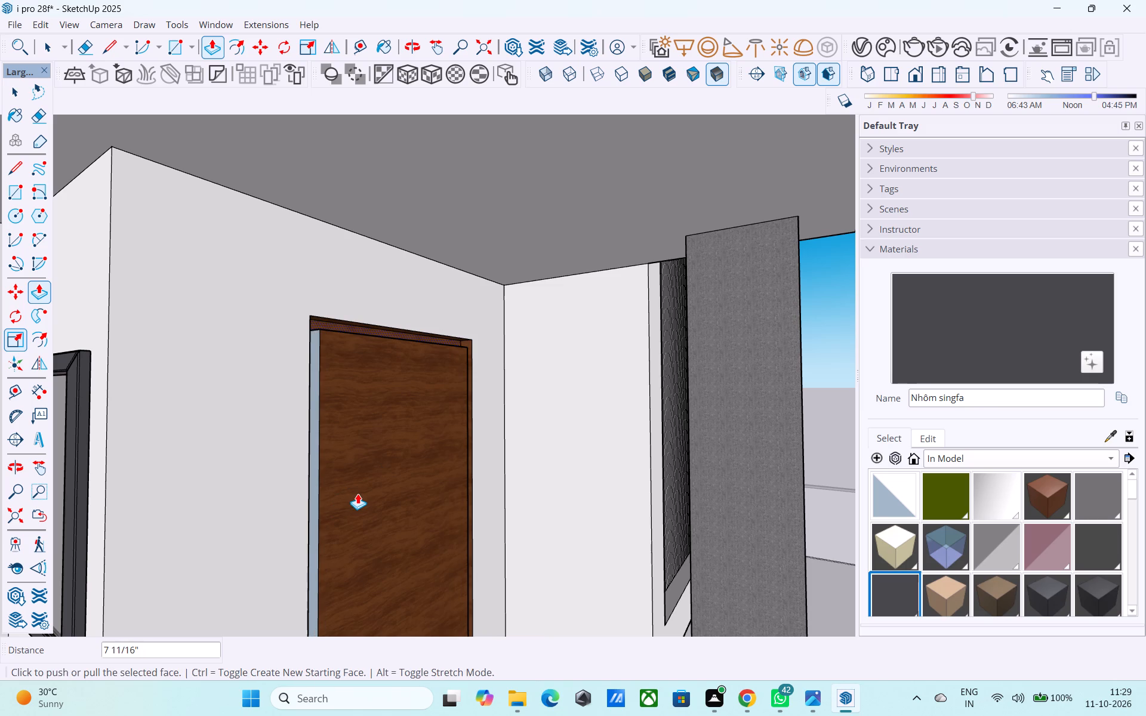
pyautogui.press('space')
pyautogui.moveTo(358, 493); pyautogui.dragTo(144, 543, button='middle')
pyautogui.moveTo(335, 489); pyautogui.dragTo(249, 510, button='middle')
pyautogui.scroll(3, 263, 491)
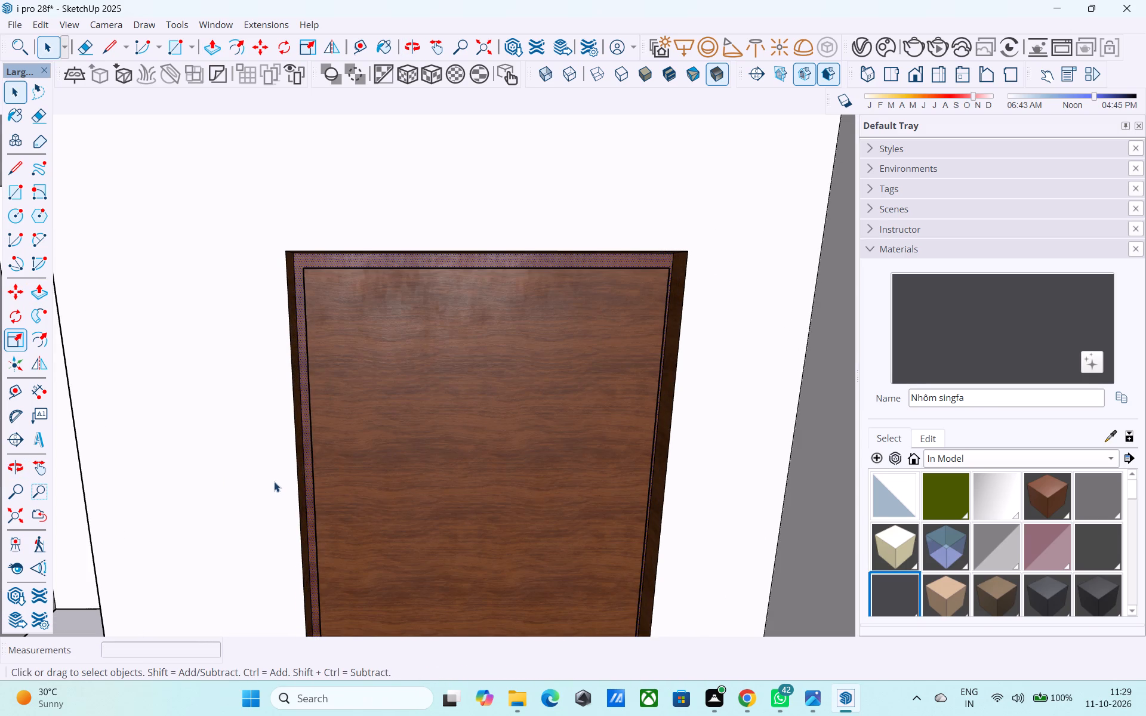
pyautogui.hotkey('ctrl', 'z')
# Push/Pull the ground-floor entrance door's frame face by about 2 13/16".
pyautogui.press('p')
pyautogui.click(295, 465)
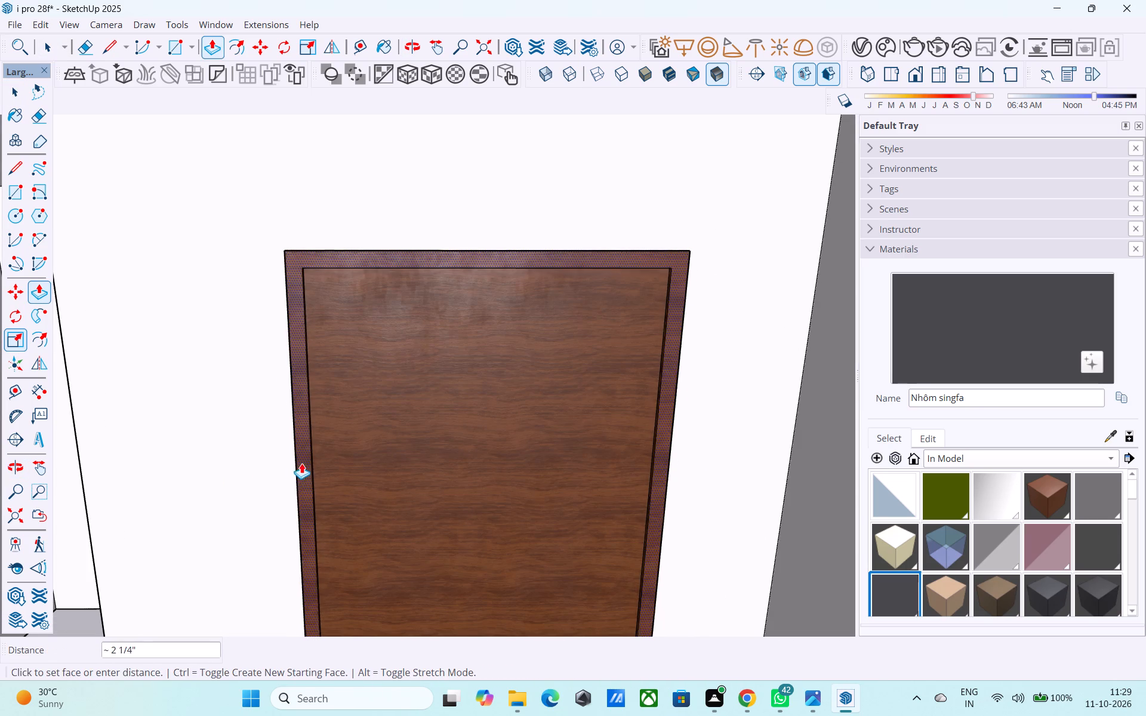
pyautogui.click(376, 448)
pyautogui.scroll(-15, 377, 448)
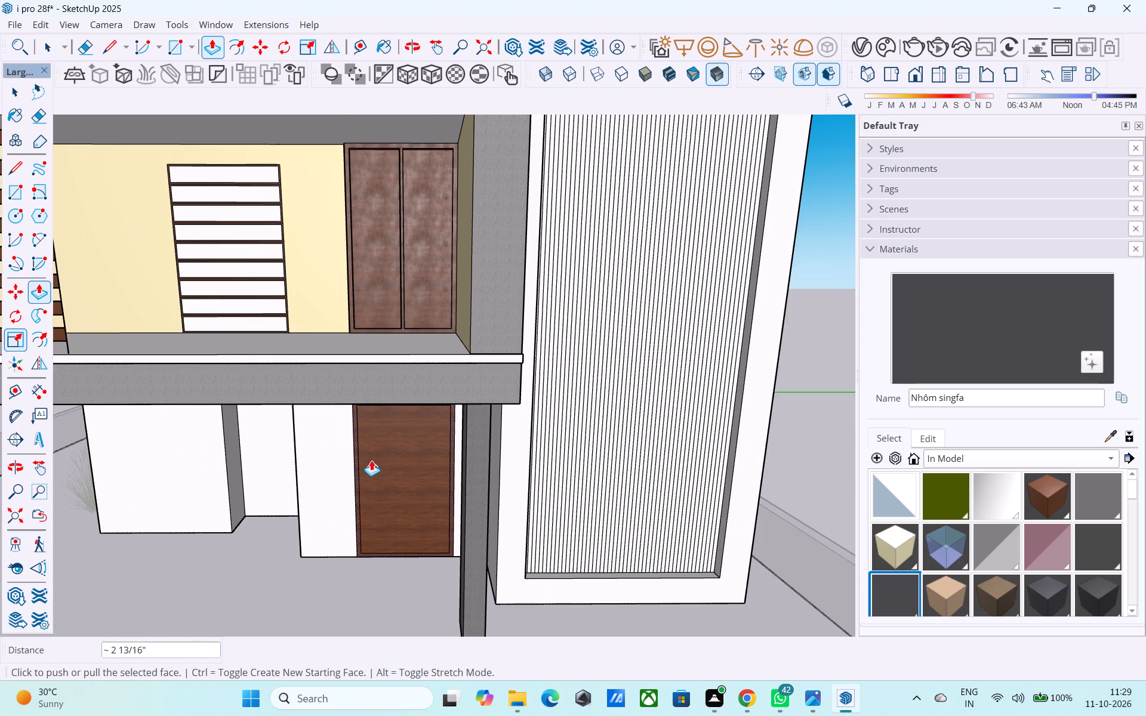
pyautogui.scroll(6, 341, 279)
pyautogui.press('space')
# Push/Pull the frame face of the first-floor balcony's double door, and close the house group.
pyautogui.click(351, 254)
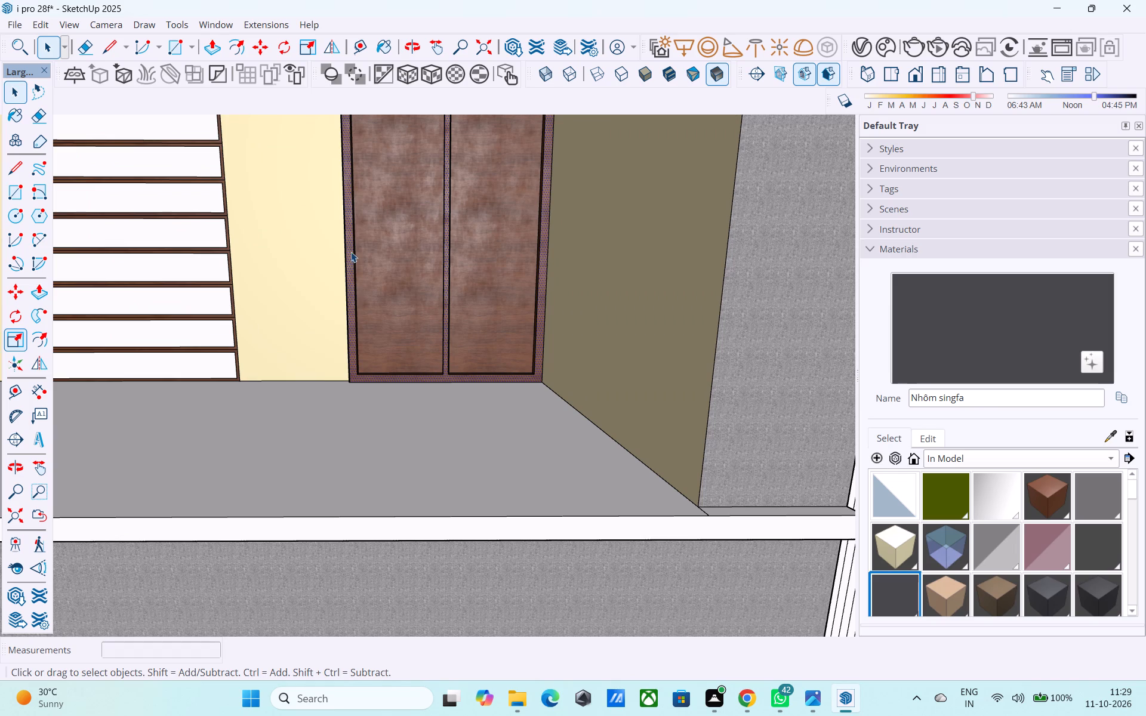
pyautogui.press('p')
pyautogui.click(352, 252)
pyautogui.click(370, 237)
pyautogui.scroll(-11, 372, 236)
pyautogui.press('space')
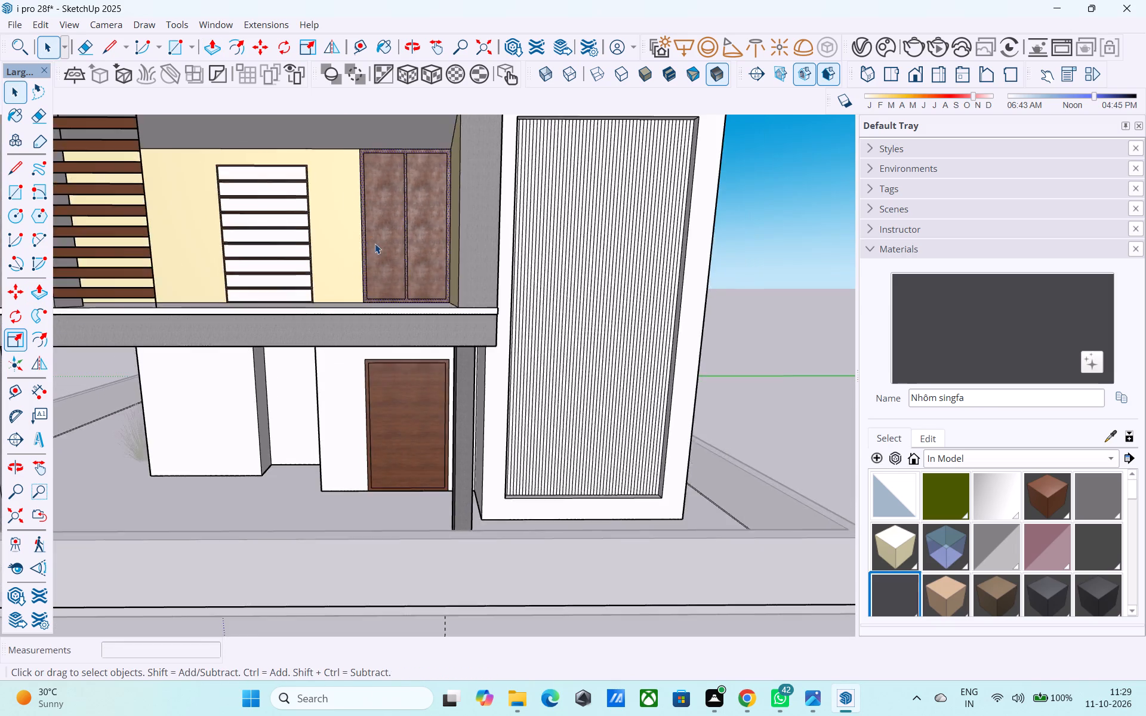
pyautogui.scroll(-3, 375, 243)
pyautogui.scroll(-4, 340, 503)
pyautogui.scroll(-1, 697, 413)
pyautogui.scroll(1, 696, 413)
pyautogui.scroll(-3, 696, 413)
pyautogui.click(814, 418)
# Import the porta+4 door model from Downloads and place it on the ground in front of the house.
pyautogui.click(11, 28)
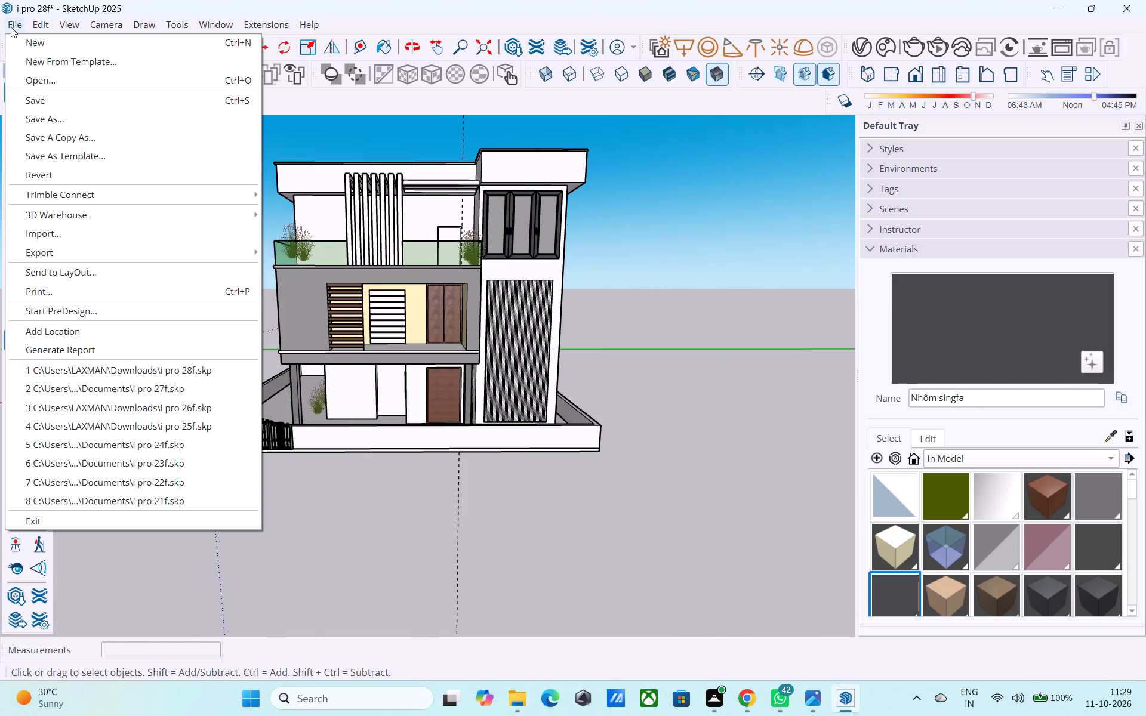
pyautogui.click(42, 239)
pyautogui.scroll(-3, 232, 323)
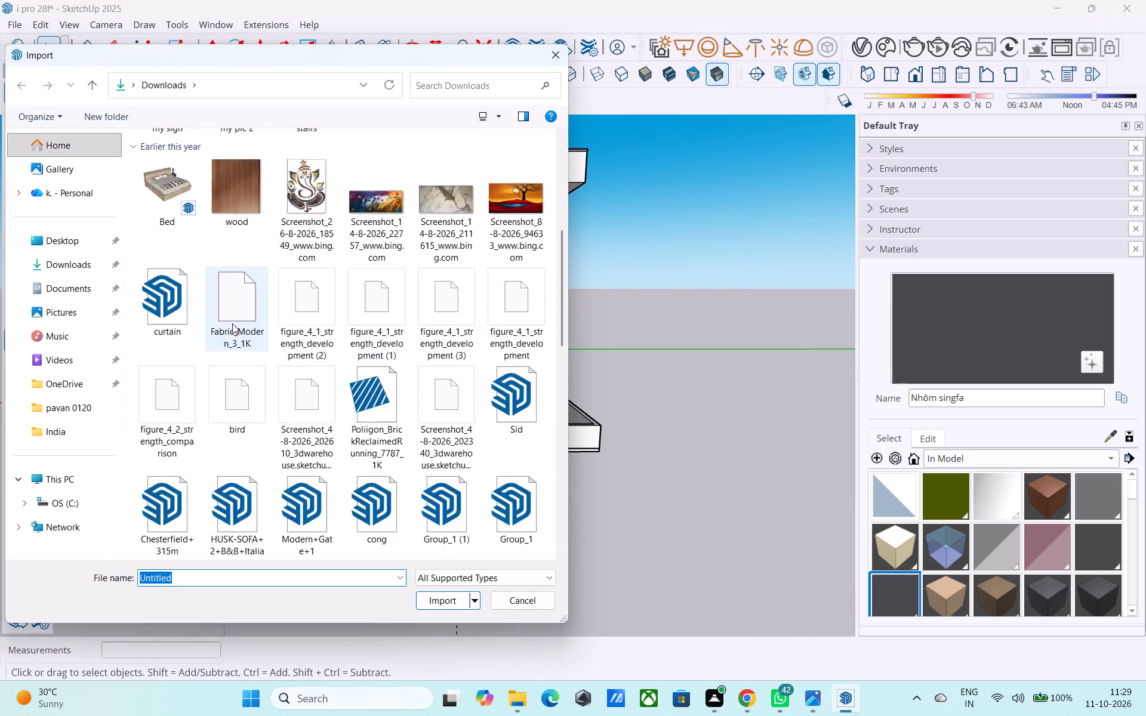
pyautogui.scroll(-2, 232, 323)
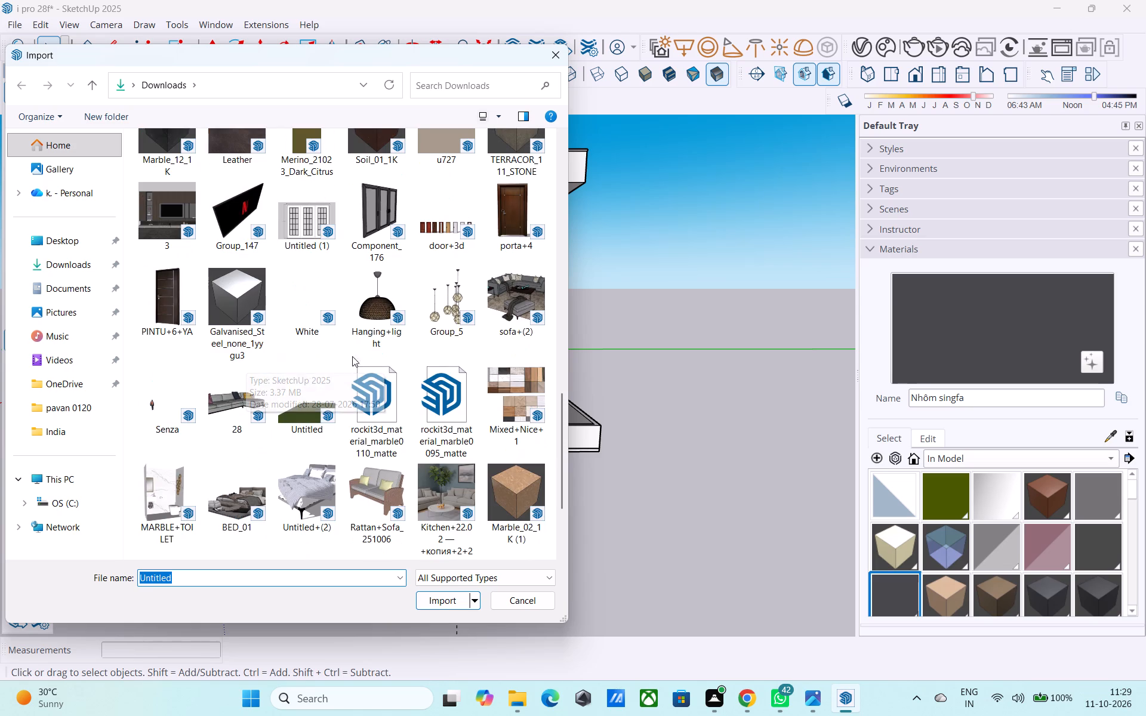
pyautogui.click(522, 230)
pyautogui.click(447, 604)
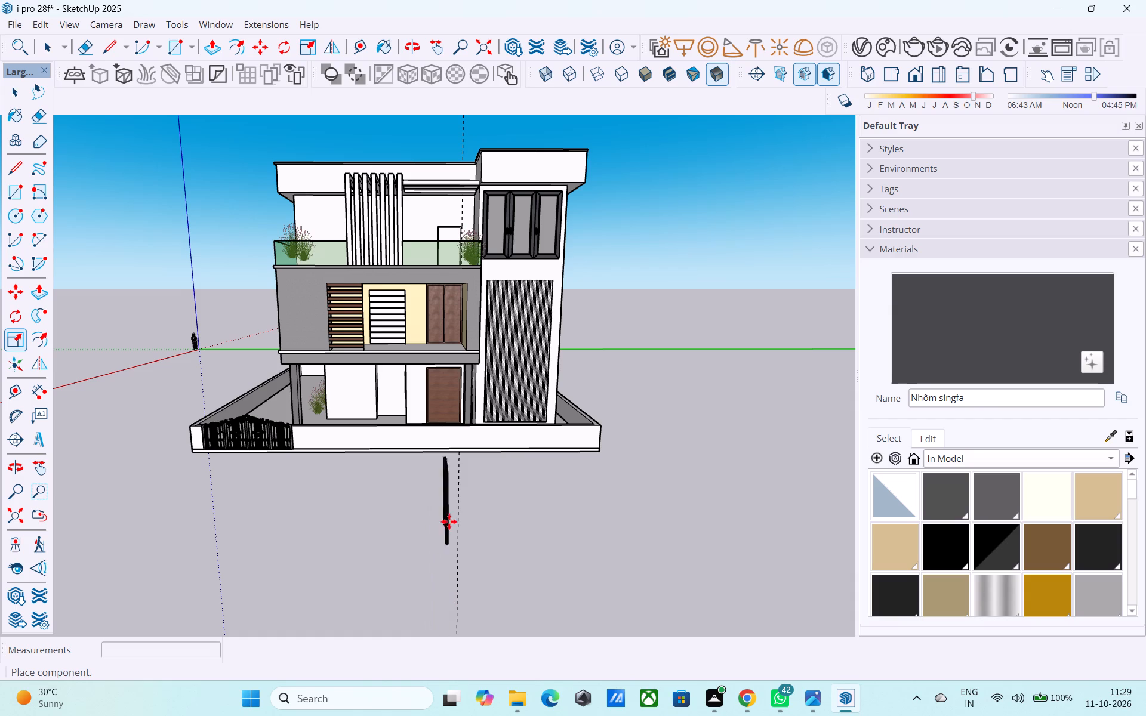
pyautogui.scroll(-1, 475, 554)
pyautogui.click(471, 558)
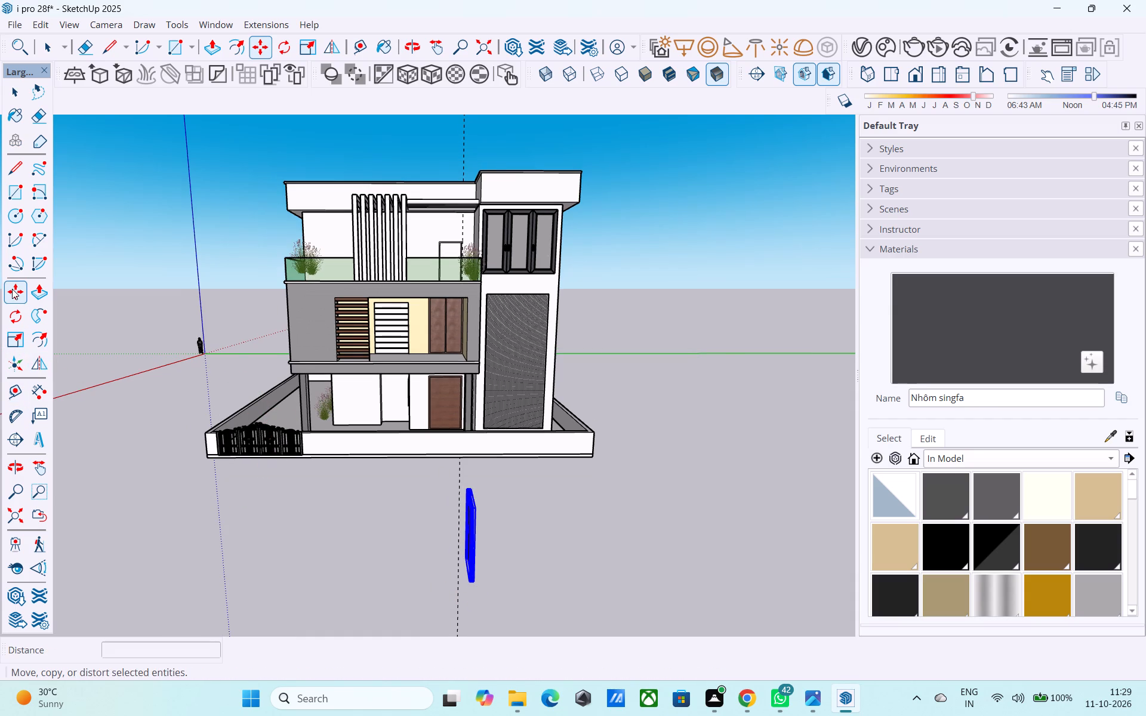
# Rotate the imported porta+4 door about 90° around a vertical axis at its base, parallel to the house front.
pyautogui.press('p')
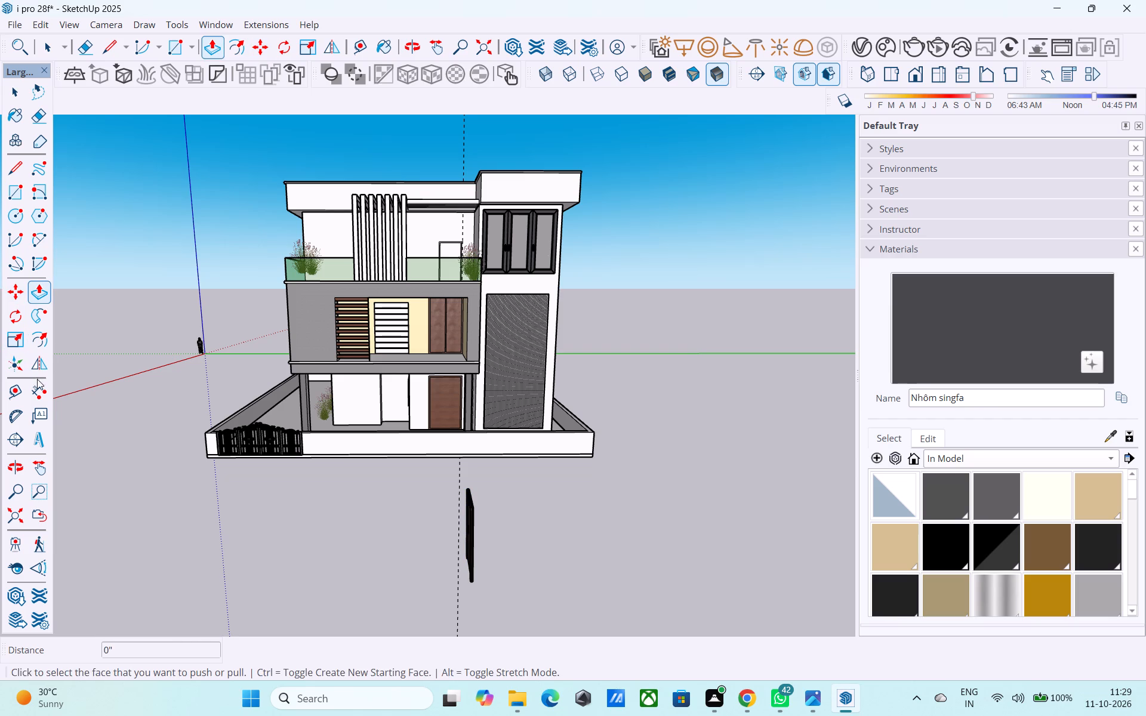
pyautogui.press('q')
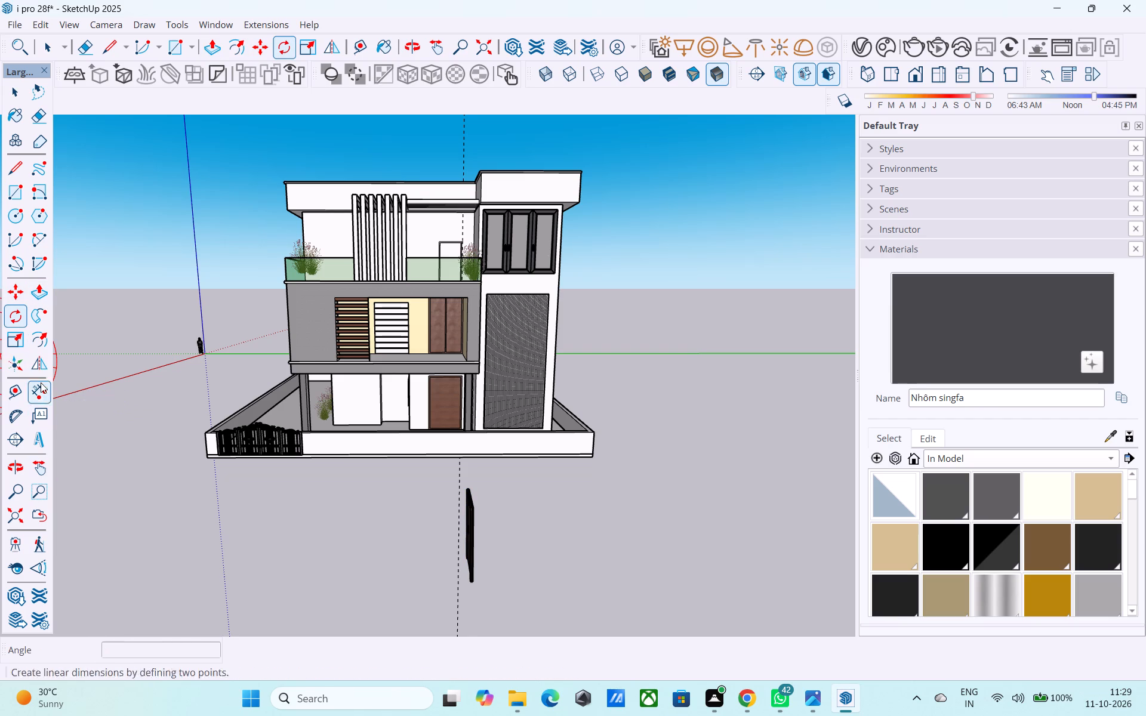
pyautogui.press('q')
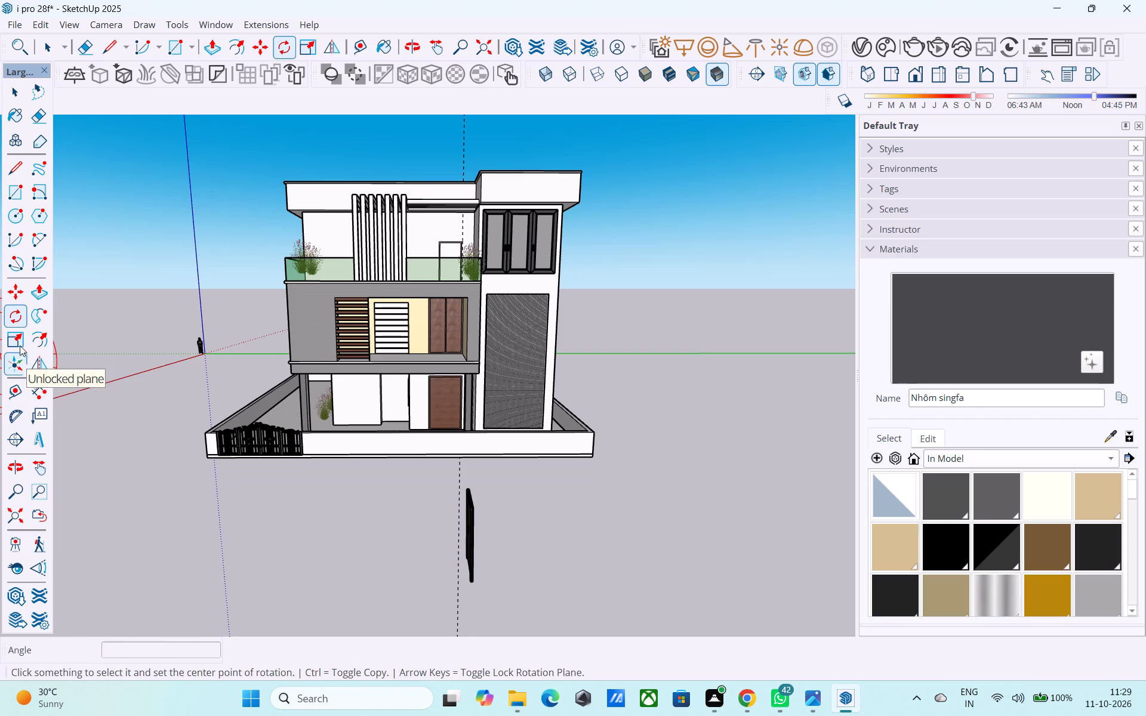
pyautogui.press('q')
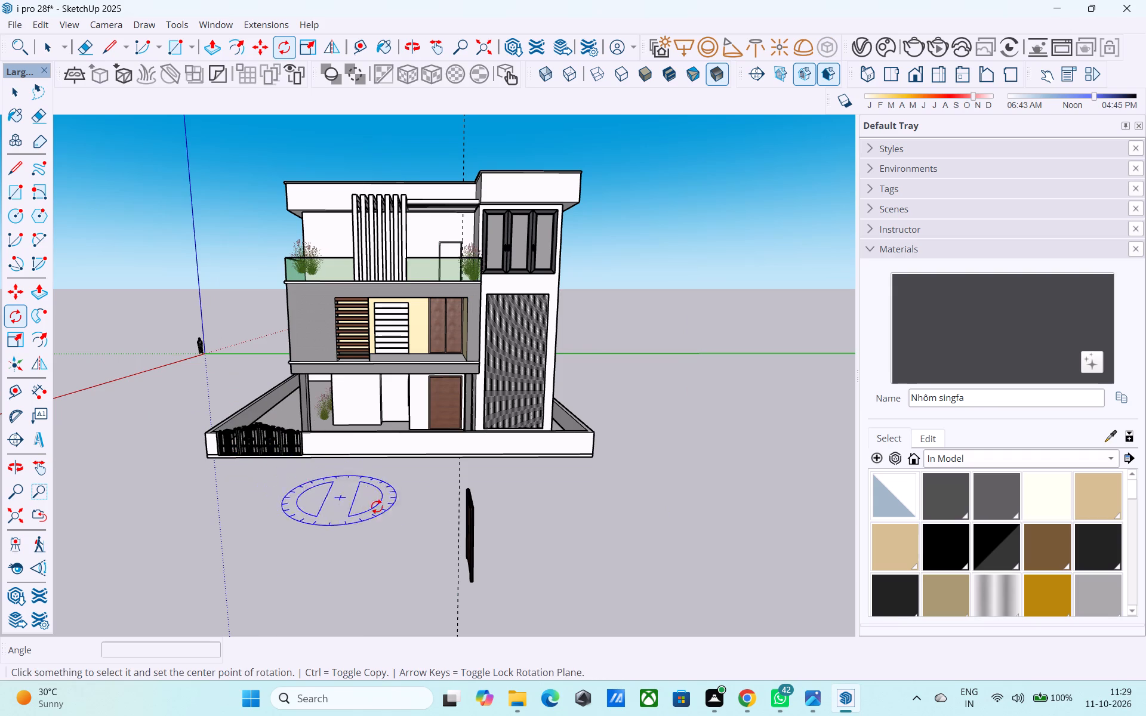
pyautogui.keyDown('shift'); pyautogui.moveTo(449, 532); pyautogui.dragTo(437, 412, button='middle'); pyautogui.keyUp('shift')
pyautogui.scroll(20, 446, 455)
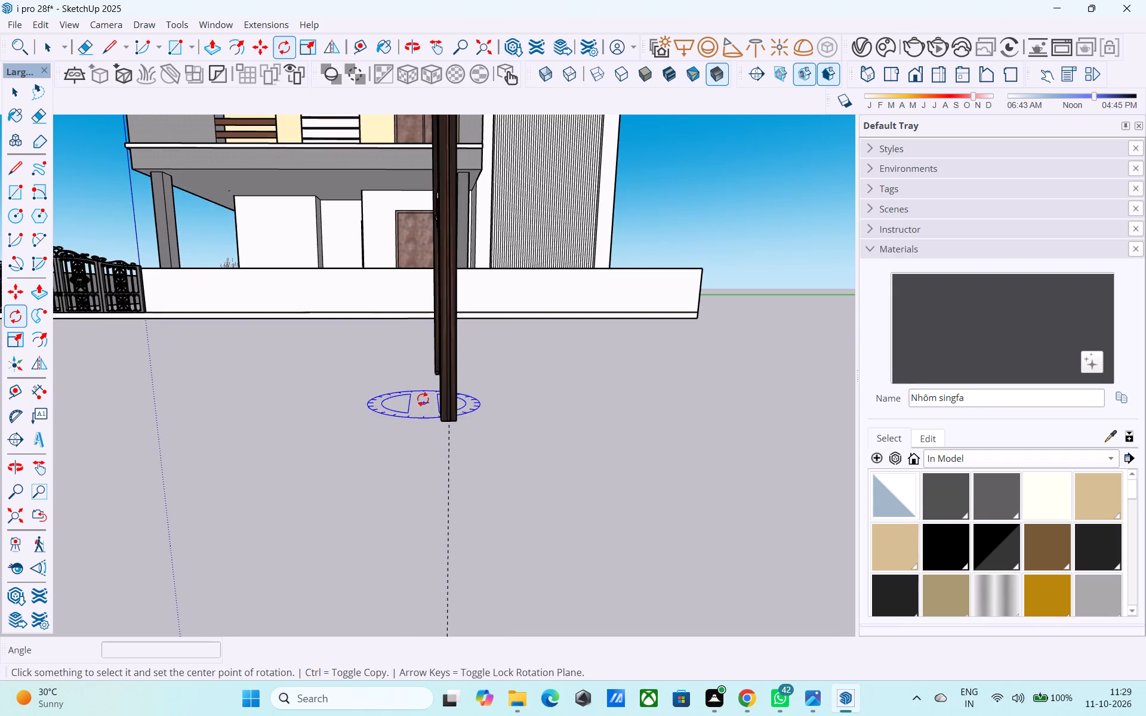
pyautogui.moveTo(423, 399); pyautogui.dragTo(422, 427, button='middle')
pyautogui.scroll(-3, 425, 434)
pyautogui.moveTo(434, 461); pyautogui.dragTo(435, 374, button='middle')
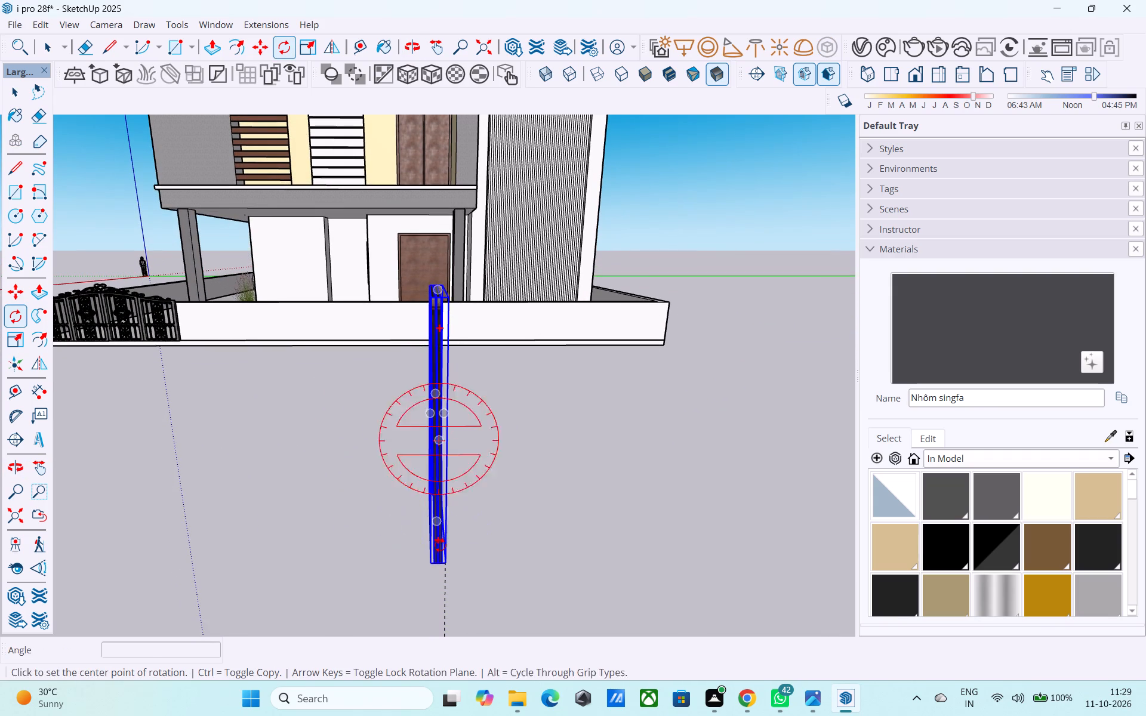
pyautogui.moveTo(442, 548); pyautogui.dragTo(436, 508, button='middle')
pyautogui.scroll(5, 417, 520)
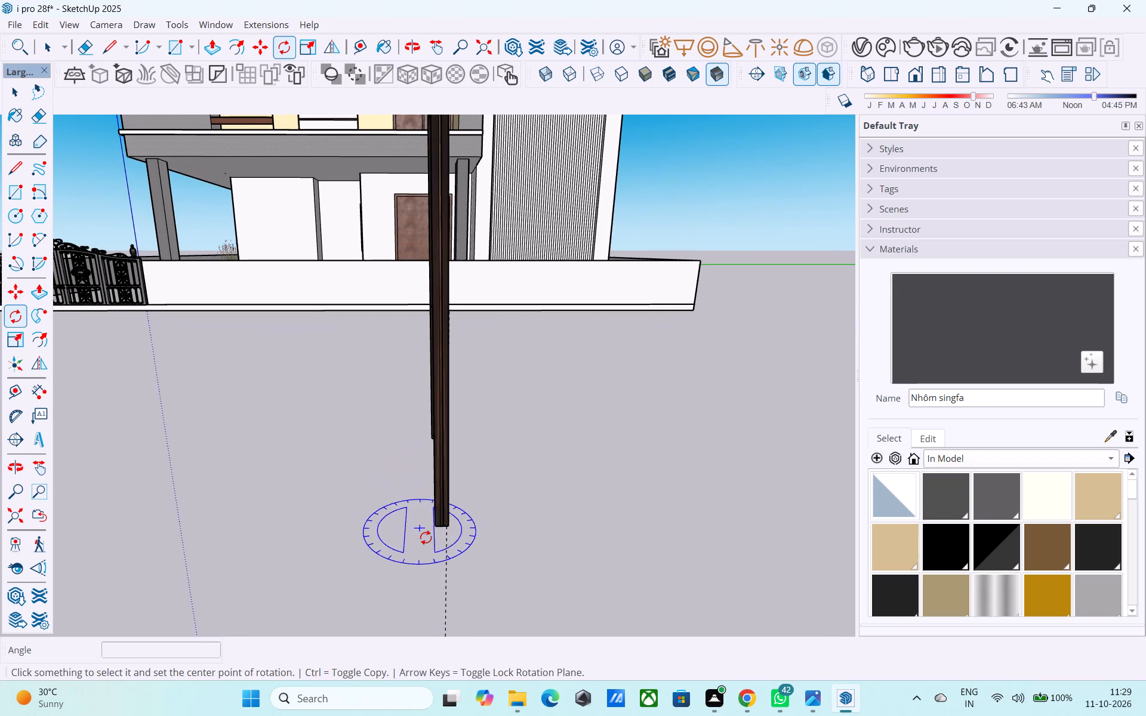
pyautogui.click(429, 528)
pyautogui.scroll(2, 452, 530)
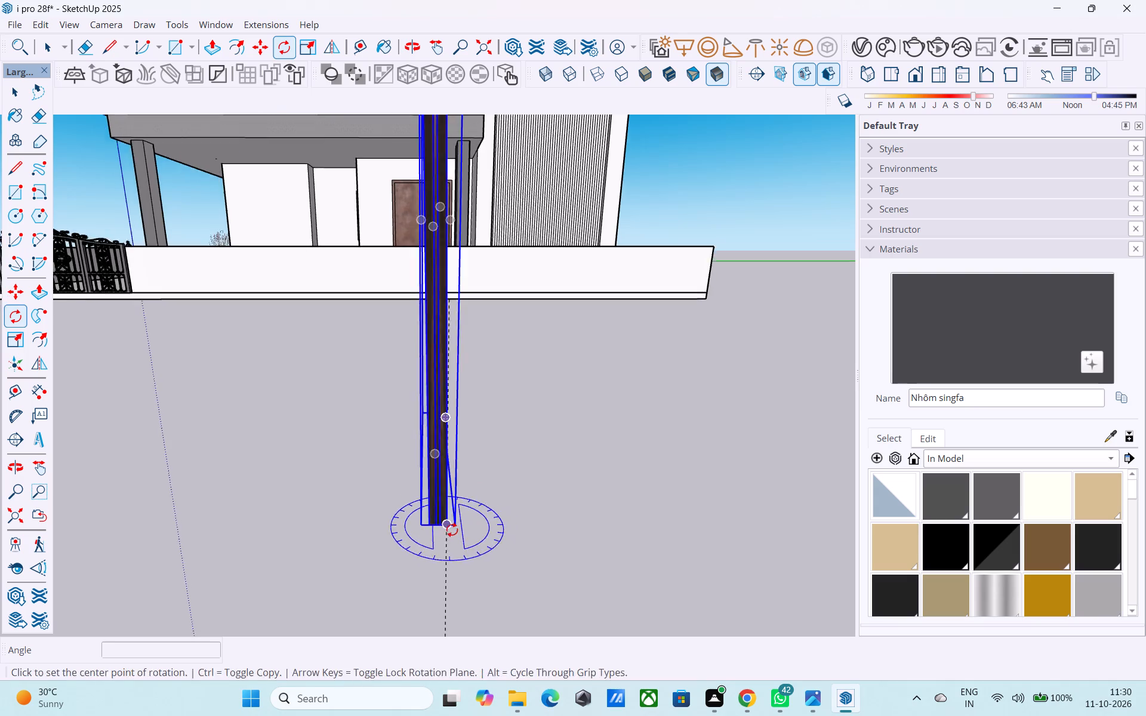
pyautogui.scroll(7, 452, 530)
pyautogui.click(423, 513)
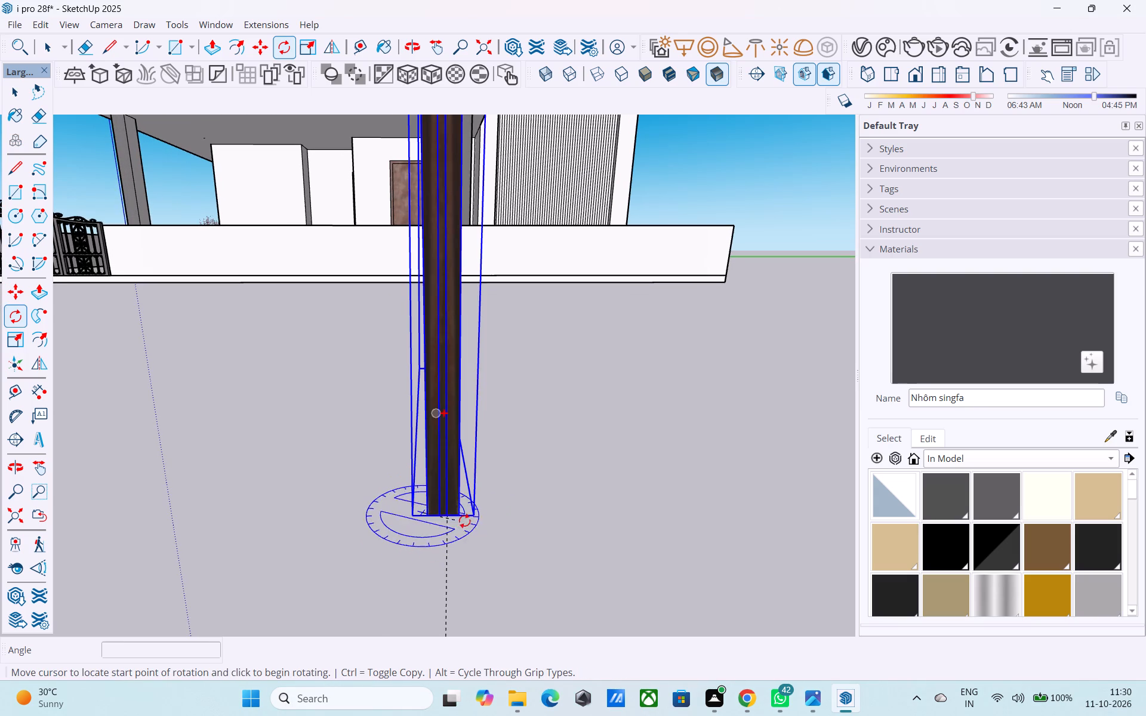
pyautogui.click(476, 518)
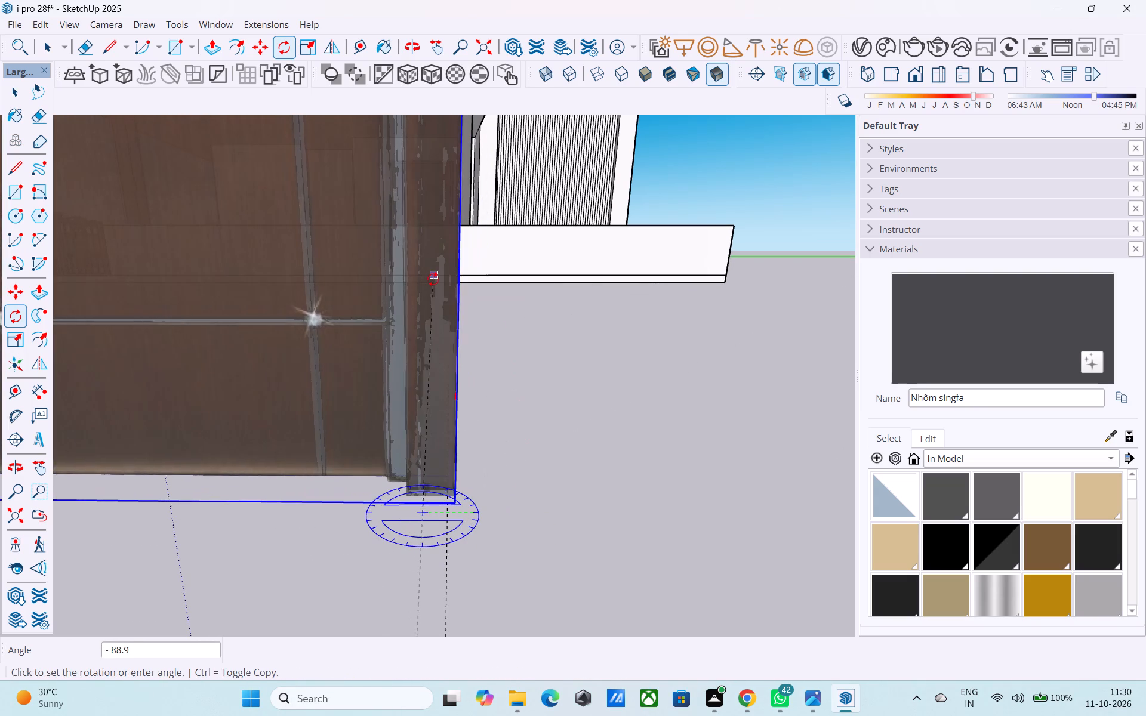
pyautogui.click(427, 279)
pyautogui.scroll(-16, 555, 375)
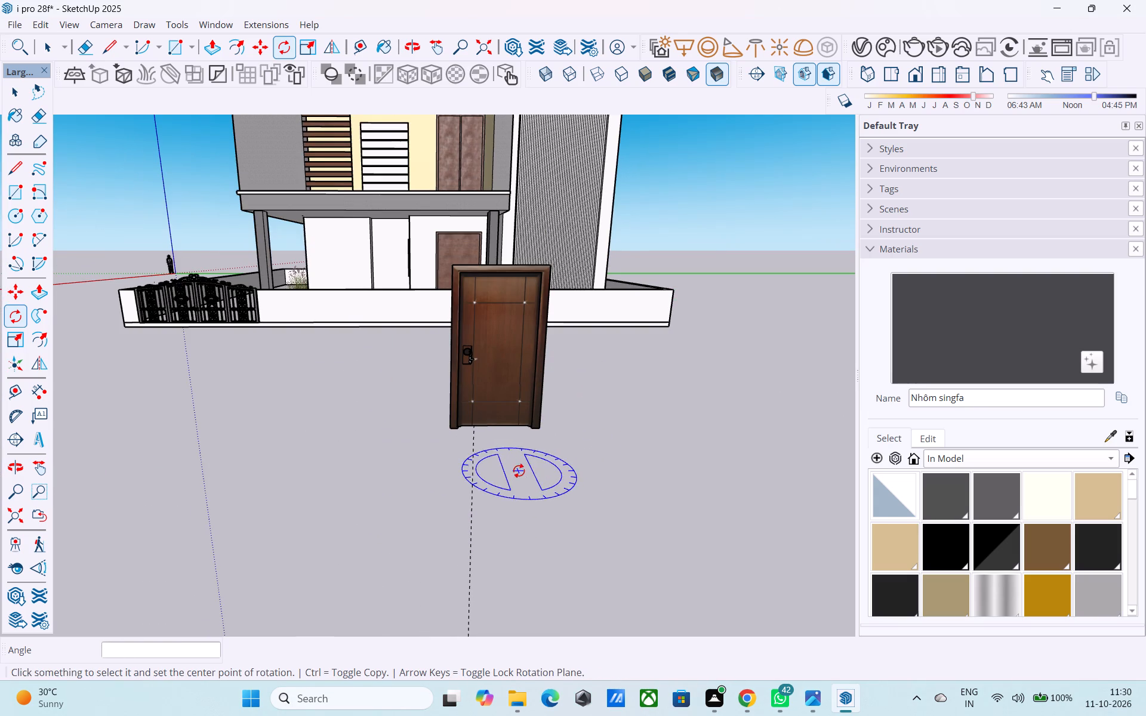
# Move the porta+4 door by its bottom corner from the open ground onto the ground-floor entrance door.
pyautogui.press('space')
pyautogui.press('m')
pyautogui.scroll(-1, 376, 450)
pyautogui.moveTo(383, 461); pyautogui.dragTo(463, 490, button='middle')
pyautogui.scroll(-5, 474, 484)
pyautogui.keyDown('shift'); pyautogui.moveTo(609, 495); pyautogui.dragTo(686, 497, button='middle'); pyautogui.keyUp('shift')
pyautogui.scroll(8, 686, 497)
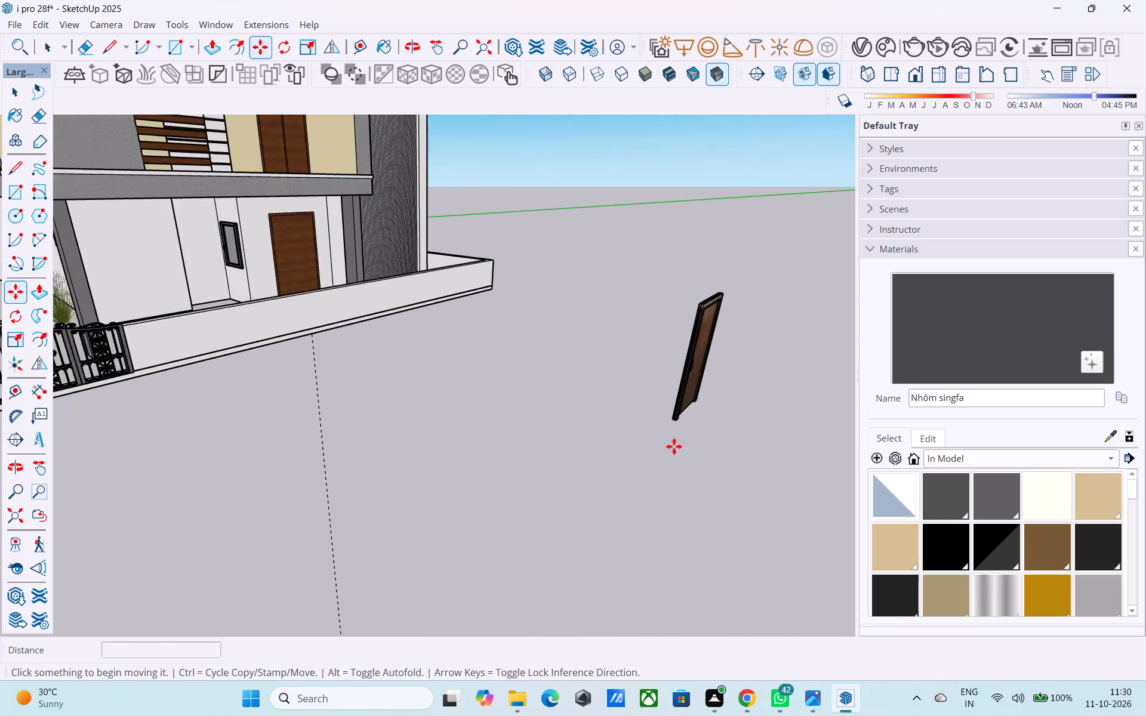
pyautogui.scroll(14, 674, 446)
pyautogui.scroll(1, 671, 393)
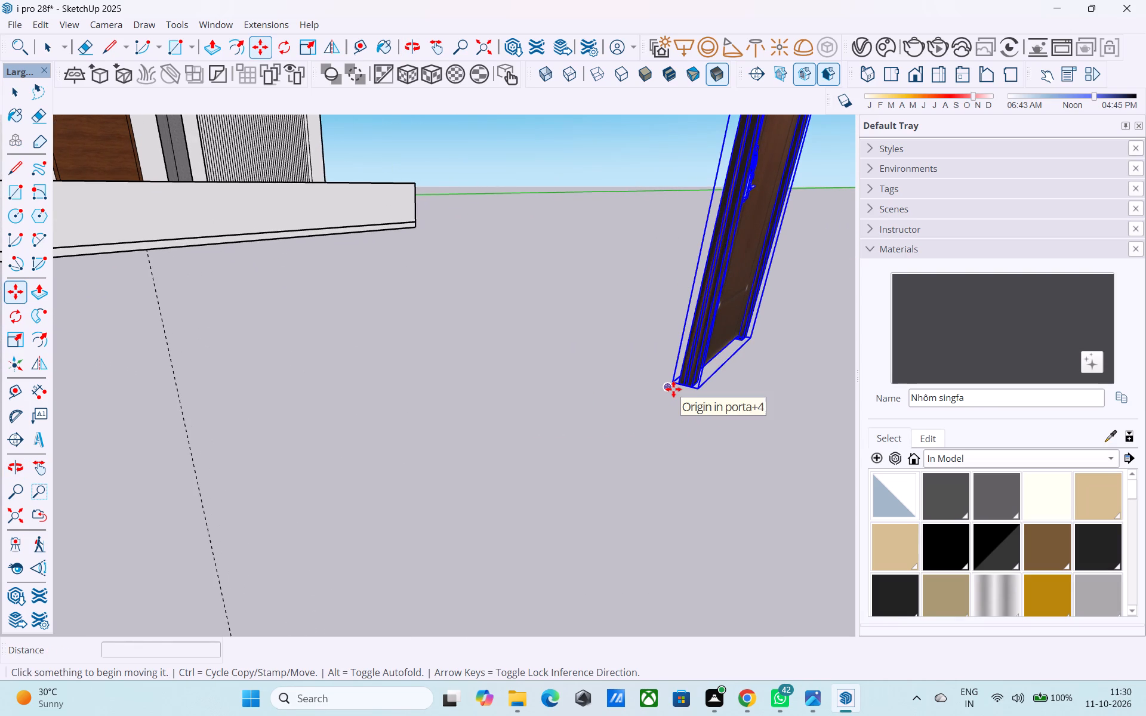
pyautogui.click(677, 387)
pyautogui.scroll(-10, 577, 359)
pyautogui.keyDown('shift'); pyautogui.moveTo(563, 371); pyautogui.dragTo(682, 452, button='middle'); pyautogui.keyUp('shift')
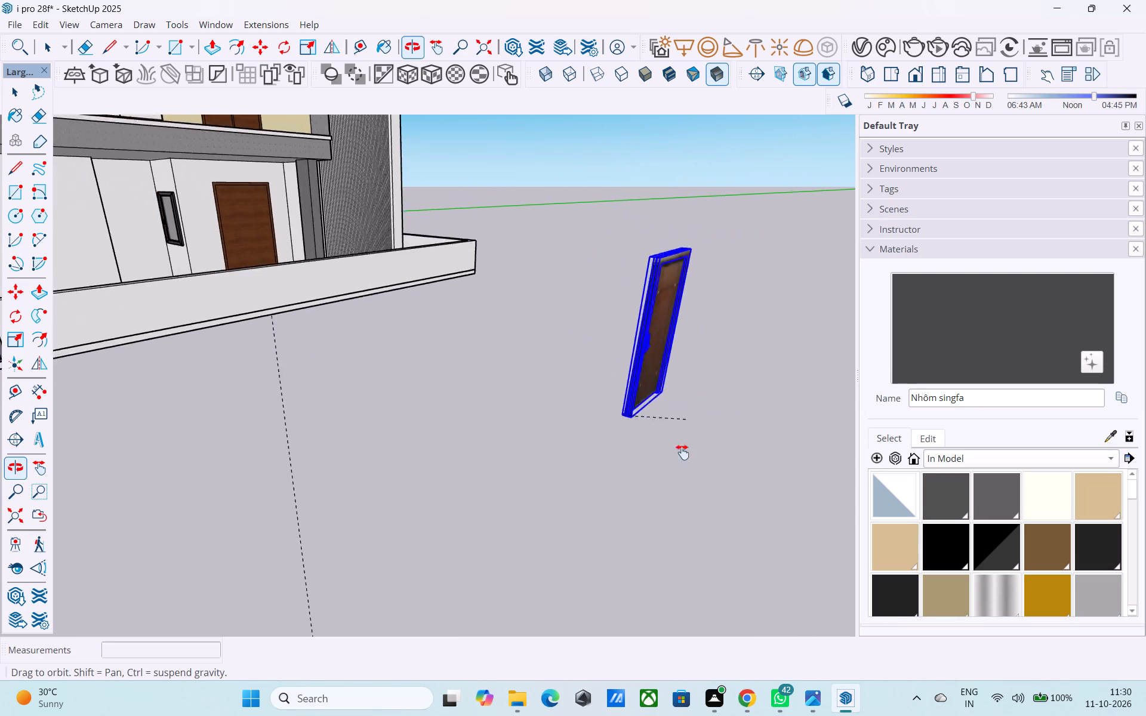
pyautogui.keyDown('shift'); pyautogui.moveTo(682, 452); pyautogui.dragTo(750, 447, button='middle'); pyautogui.keyUp('shift')
pyautogui.keyDown('shift'); pyautogui.moveTo(155, 239); pyautogui.dragTo(533, 343, button='middle'); pyautogui.keyUp('shift')
pyautogui.moveTo(656, 367); pyautogui.dragTo(553, 384, button='middle')
pyautogui.scroll(8, 527, 384)
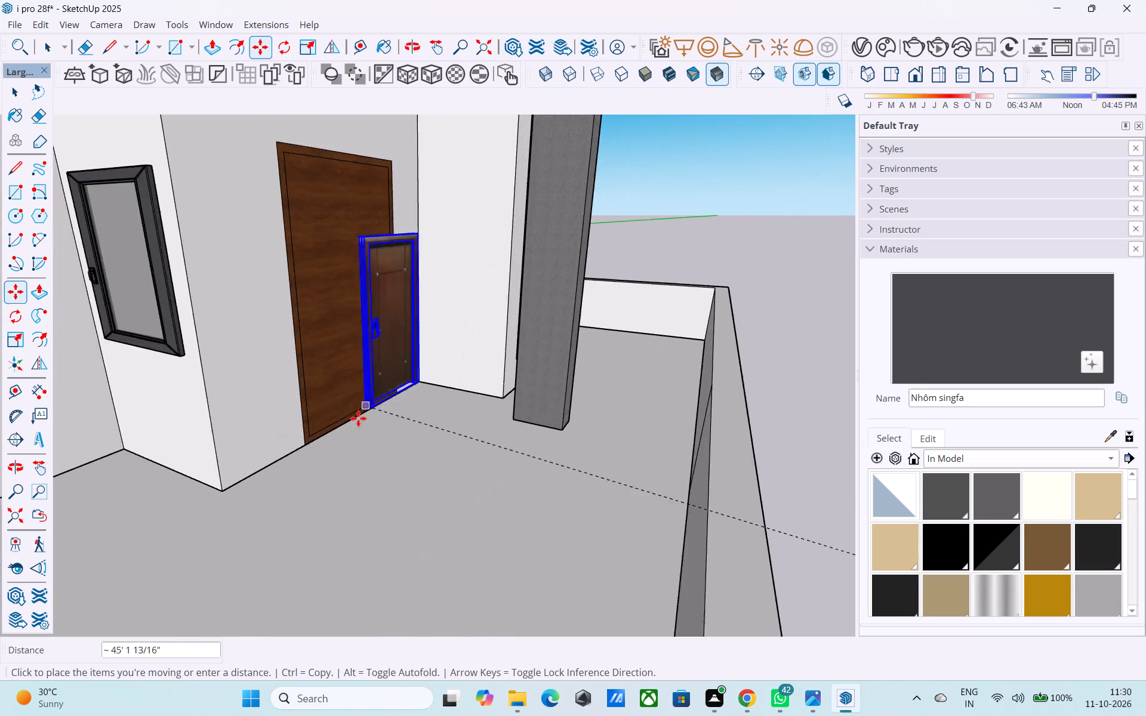
pyautogui.scroll(10, 358, 418)
pyautogui.scroll(14, 307, 434)
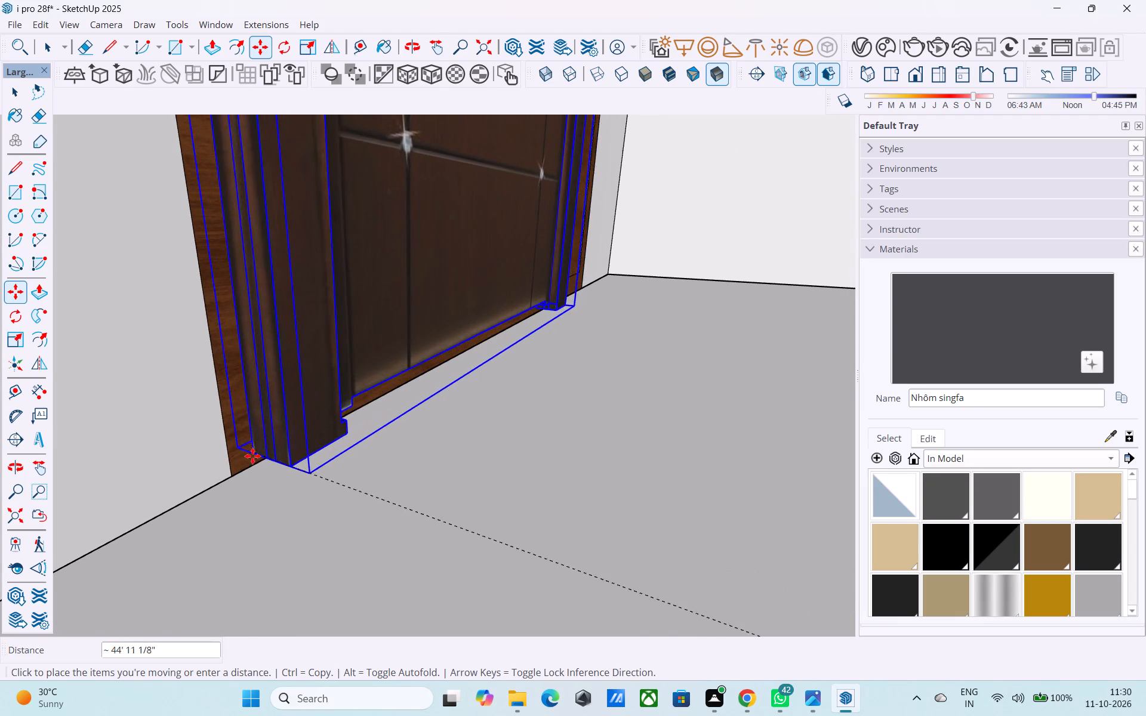
pyautogui.keyDown('shift'); pyautogui.moveTo(239, 473); pyautogui.dragTo(432, 376, button='middle'); pyautogui.keyUp('shift')
pyautogui.scroll(9, 431, 376)
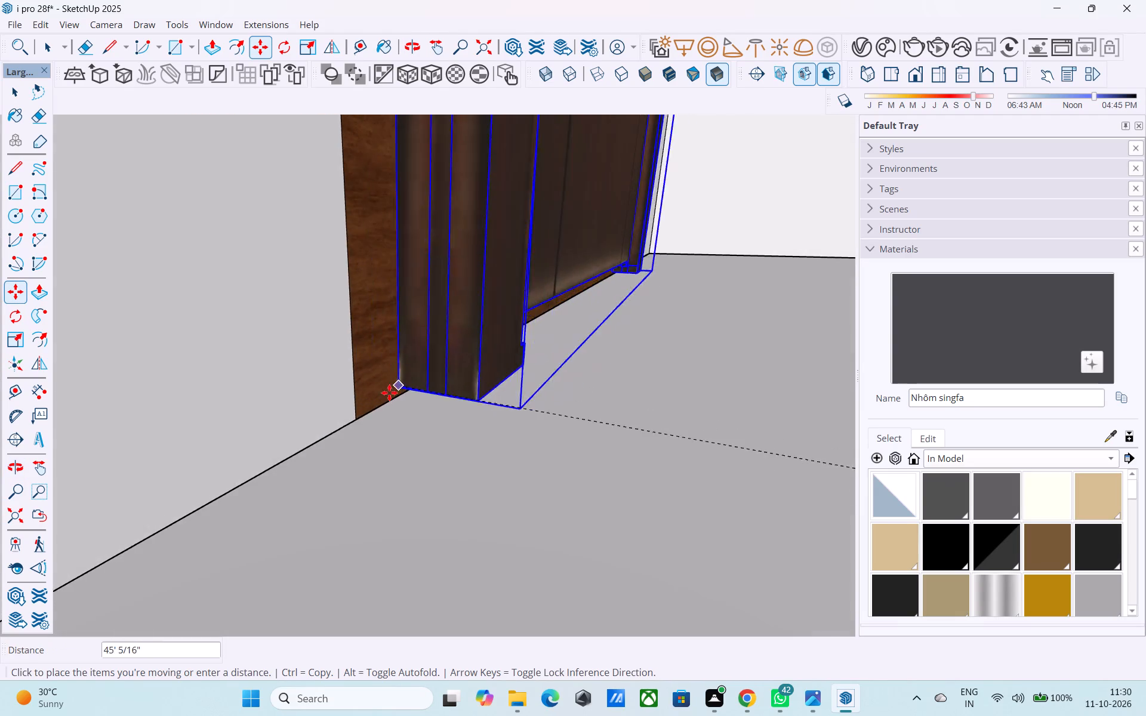
pyautogui.scroll(2, 389, 393)
pyautogui.moveTo(338, 433); pyautogui.dragTo(486, 224, button='middle')
pyautogui.scroll(1, 338, 433)
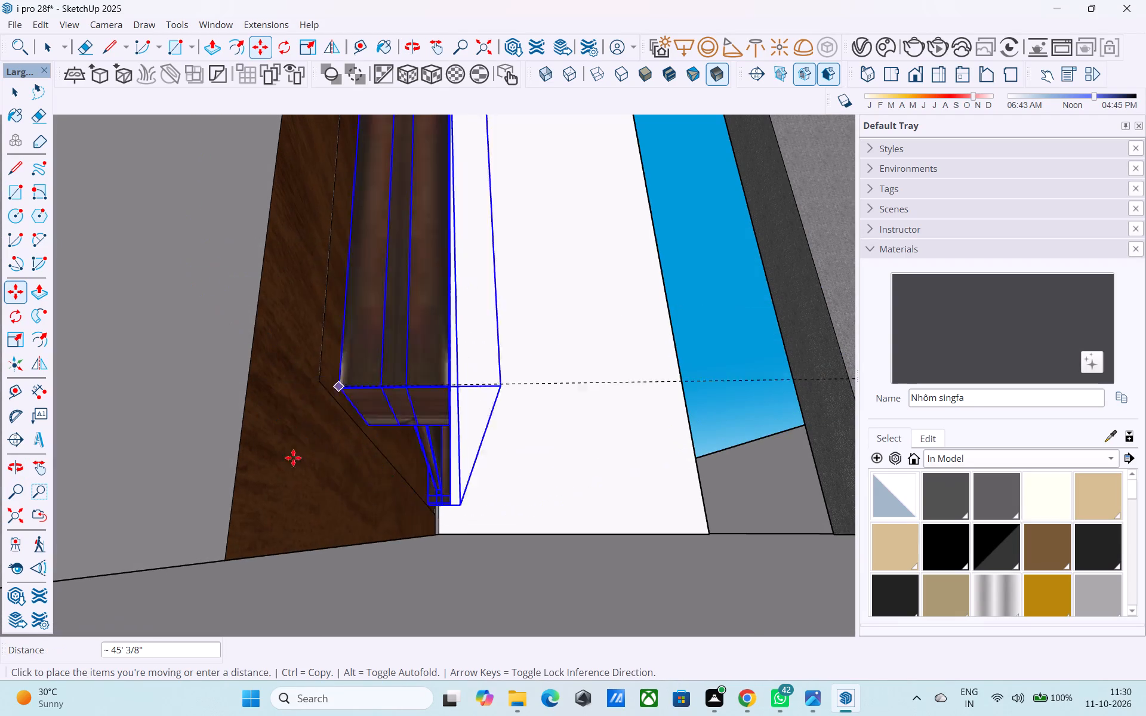
pyautogui.moveTo(230, 553); pyautogui.dragTo(229, 418, button='middle')
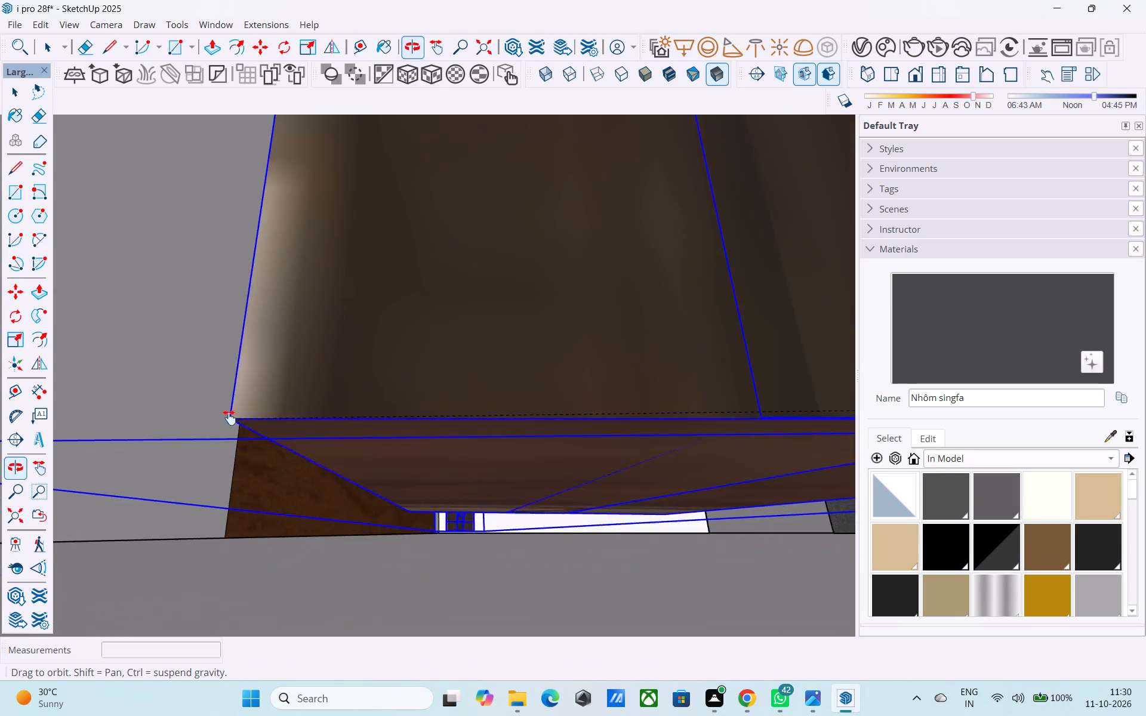
pyautogui.moveTo(229, 418); pyautogui.dragTo(201, 498, button='middle')
pyautogui.scroll(-12, 289, 440)
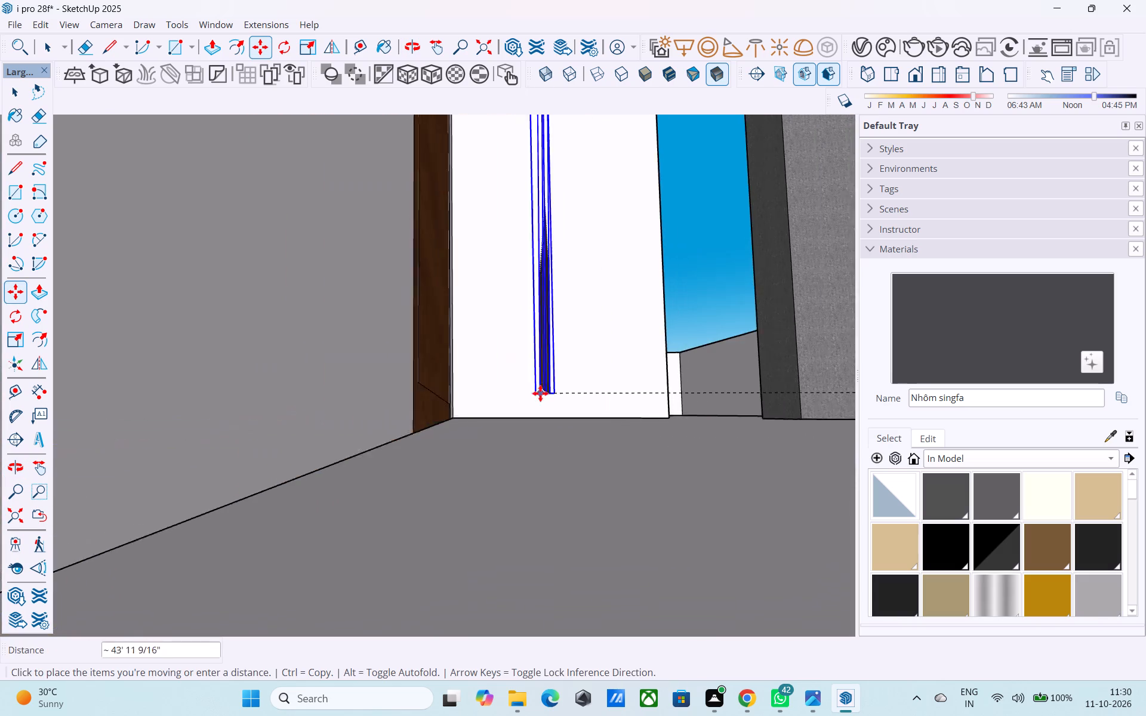
pyautogui.scroll(-2, 540, 393)
pyautogui.moveTo(540, 393); pyautogui.dragTo(291, 476, button='middle')
pyautogui.moveTo(254, 501); pyautogui.dragTo(390, 461, button='middle')
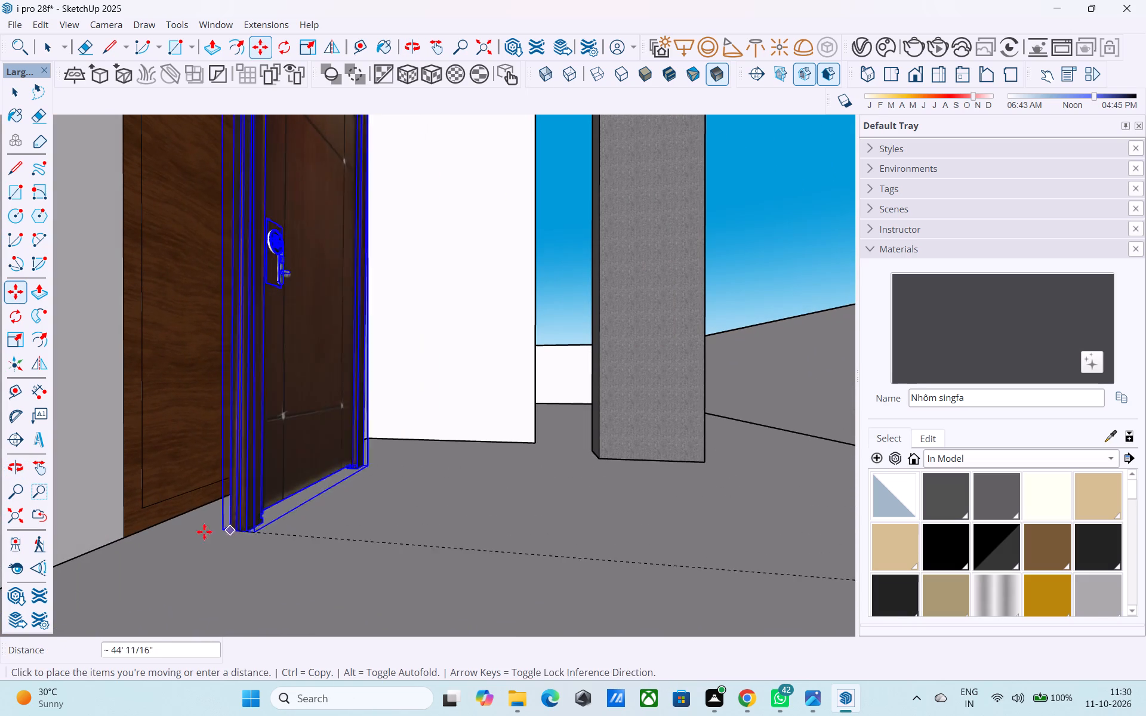
pyautogui.click(159, 480)
# Shift the porta+4 door so its bottom back corner meets the lower outer corner of the entrance door's frame.
pyautogui.moveTo(166, 510); pyautogui.dragTo(309, 496, button='middle')
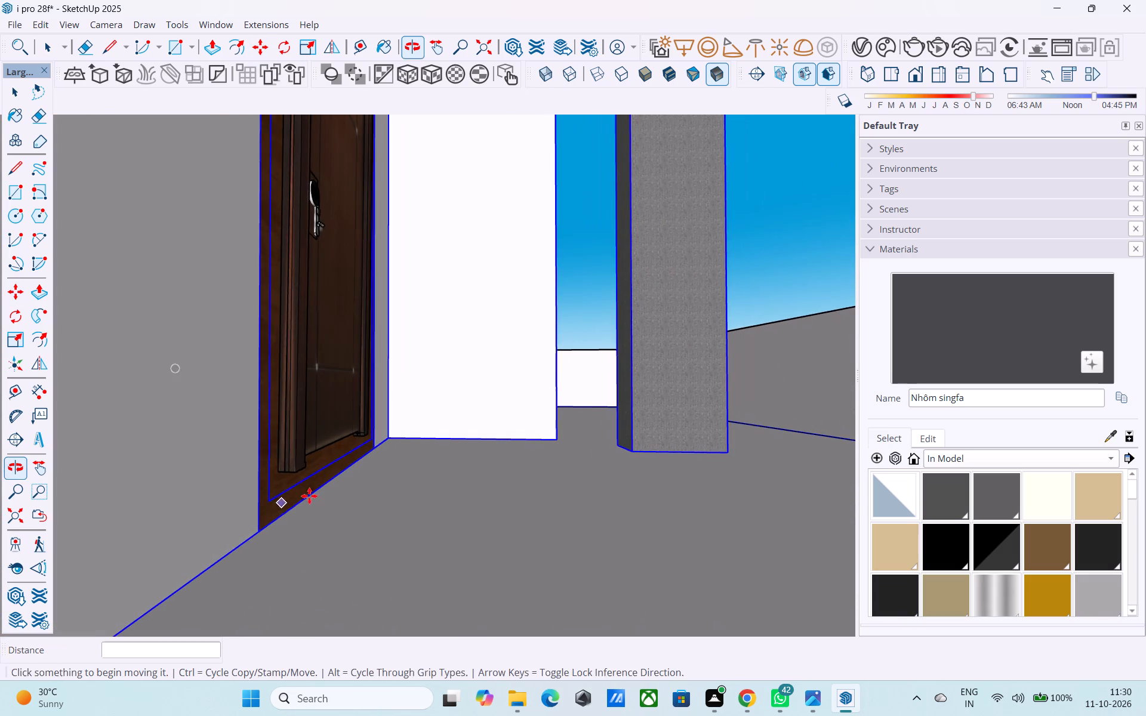
pyautogui.scroll(5, 282, 477)
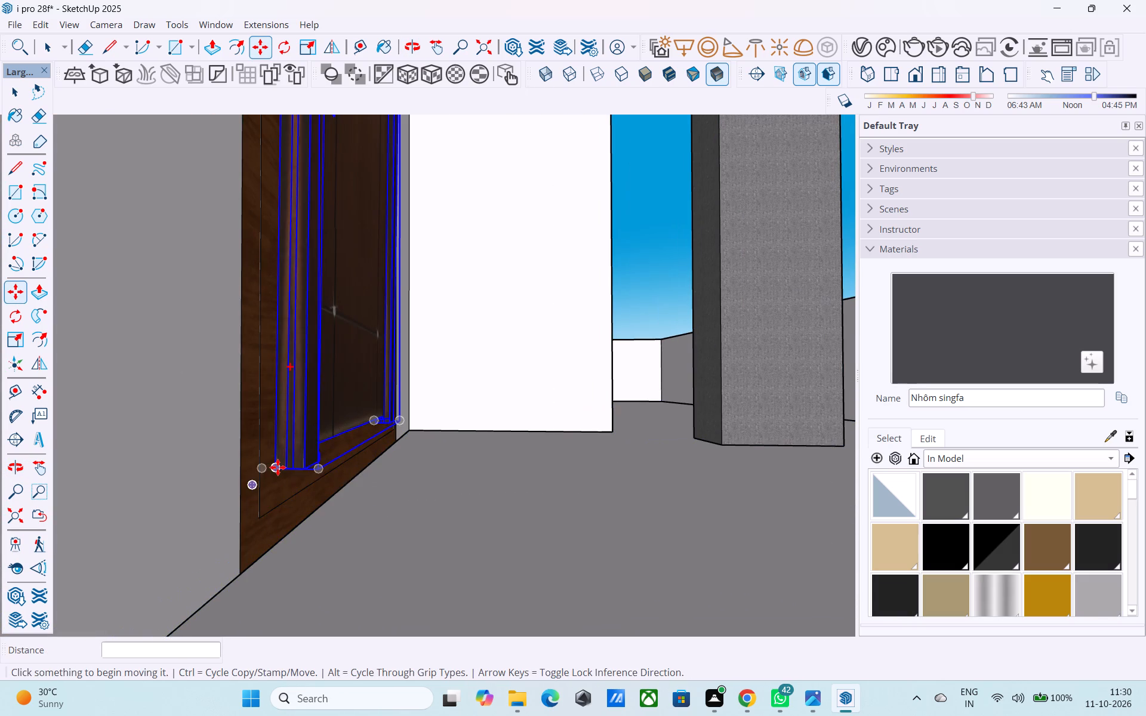
pyautogui.click(278, 467)
pyautogui.click(257, 514)
pyautogui.moveTo(293, 519); pyautogui.dragTo(131, 572, button='middle')
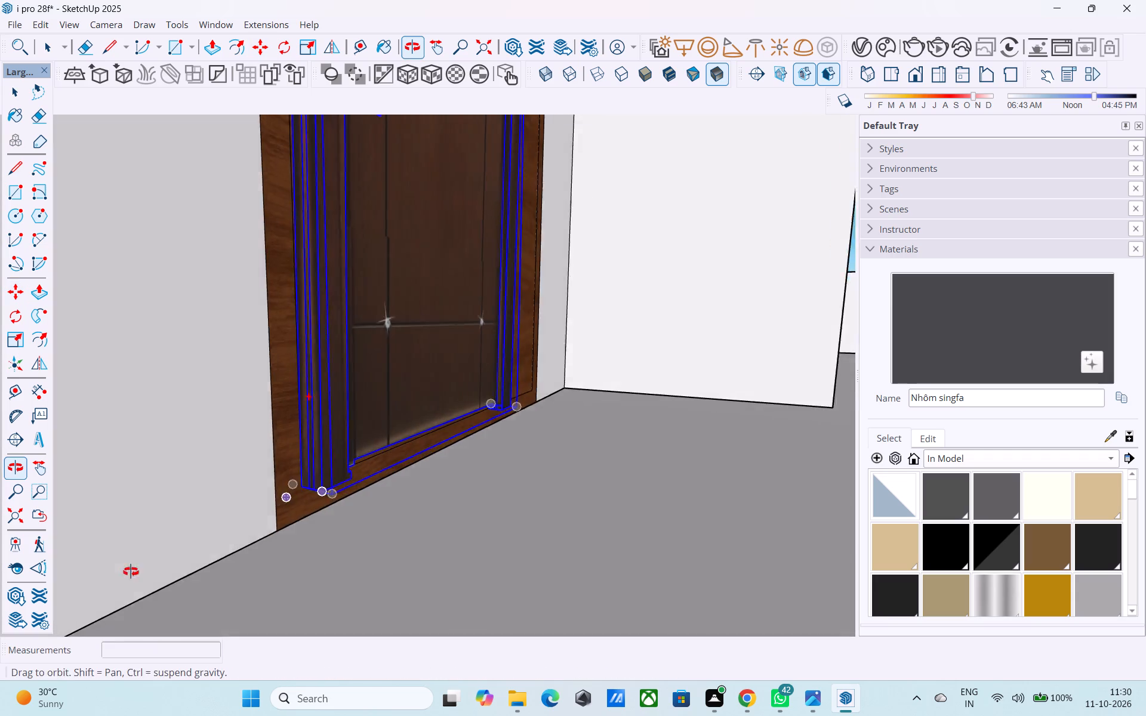
pyautogui.moveTo(131, 572); pyautogui.dragTo(118, 576, button='middle')
pyautogui.scroll(5, 306, 510)
pyautogui.click(313, 461)
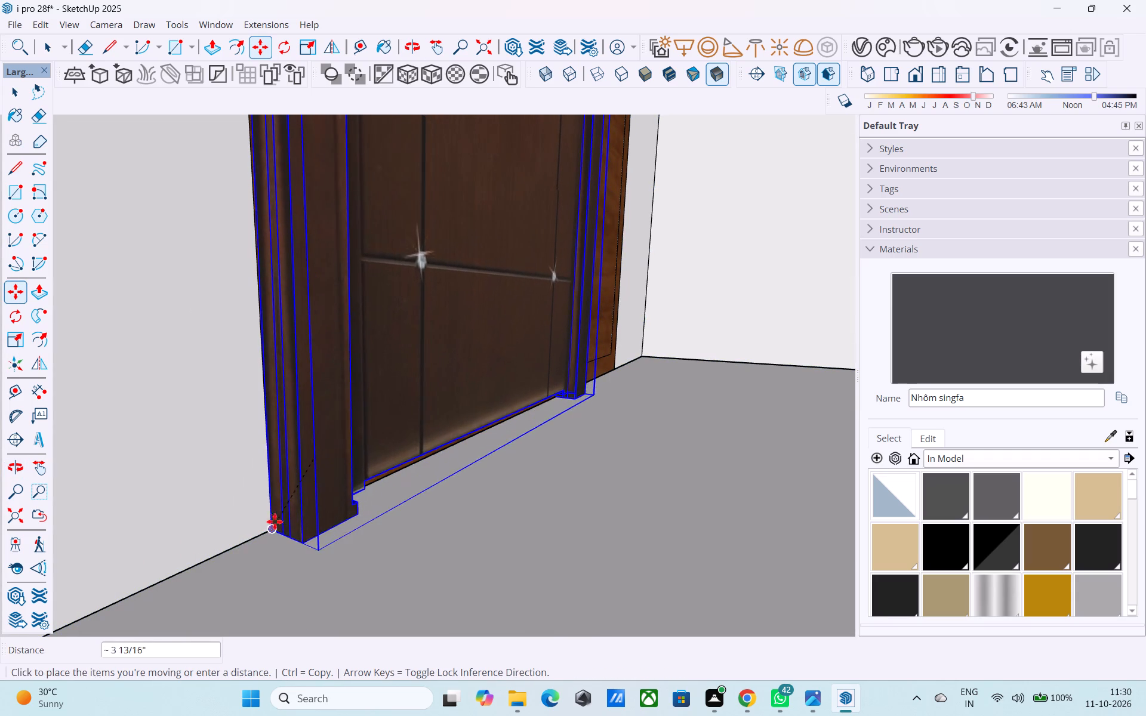
pyautogui.click(271, 523)
# Scale the porta+4 door along its width by about 1.5 to span the entrance door's frame.
pyautogui.scroll(-11, 370, 497)
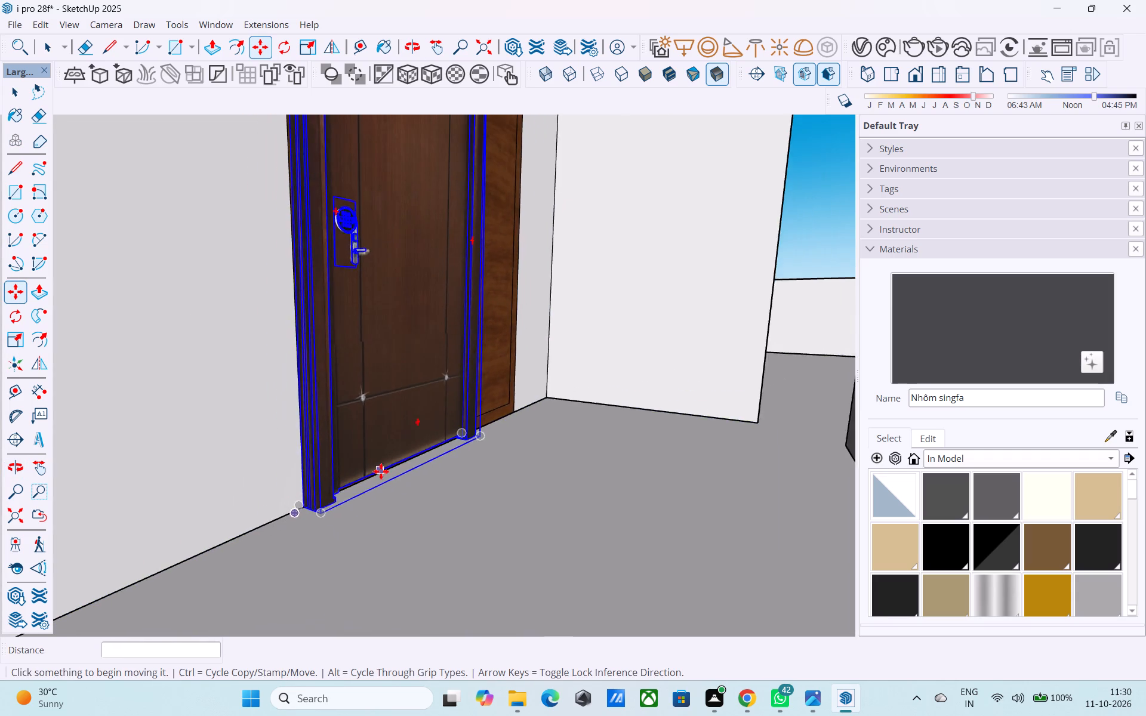
pyautogui.moveTo(381, 471); pyautogui.dragTo(210, 555, button='middle')
pyautogui.scroll(-4, 312, 481)
pyautogui.keyDown('shift'); pyautogui.moveTo(322, 480); pyautogui.dragTo(264, 551, button='middle'); pyautogui.keyUp('shift')
pyautogui.press('s')
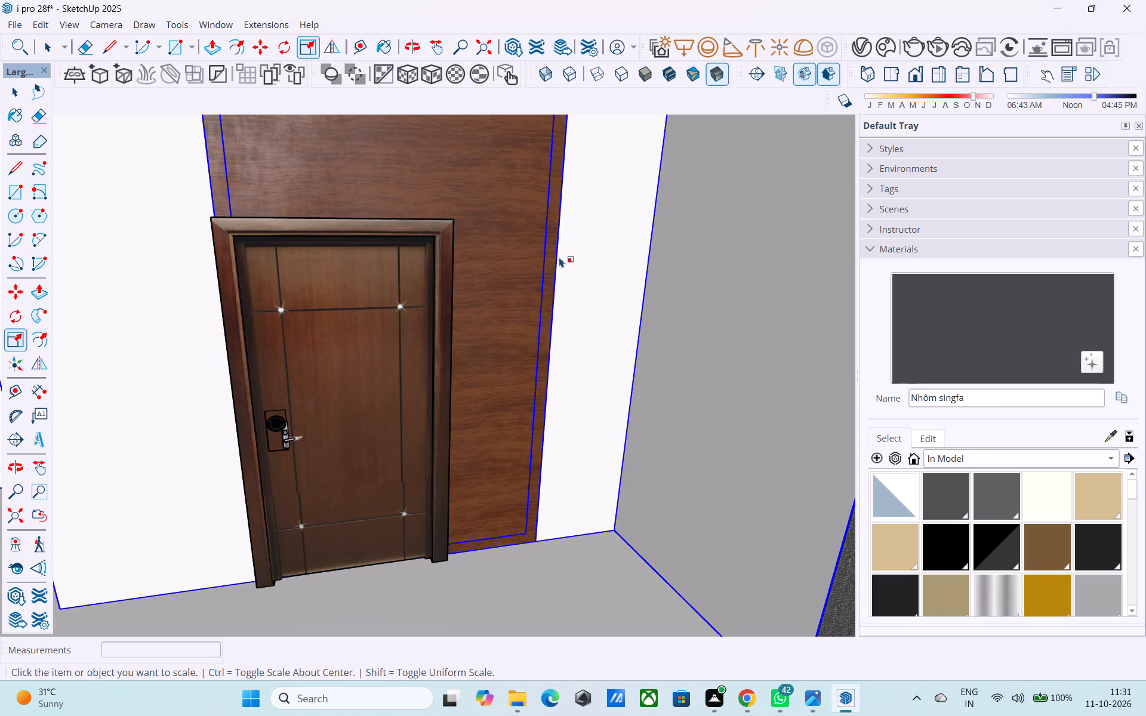
pyautogui.press('s')
pyautogui.moveTo(489, 385); pyautogui.dragTo(348, 356, button='middle')
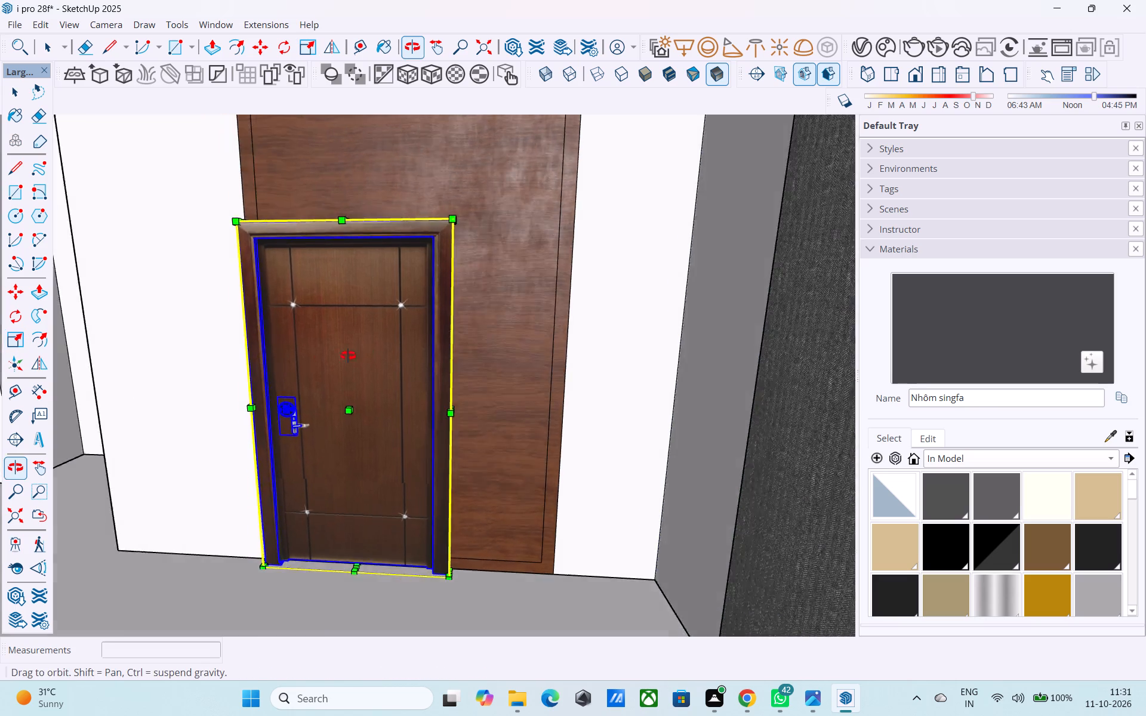
pyautogui.moveTo(348, 356); pyautogui.dragTo(264, 368, button='middle')
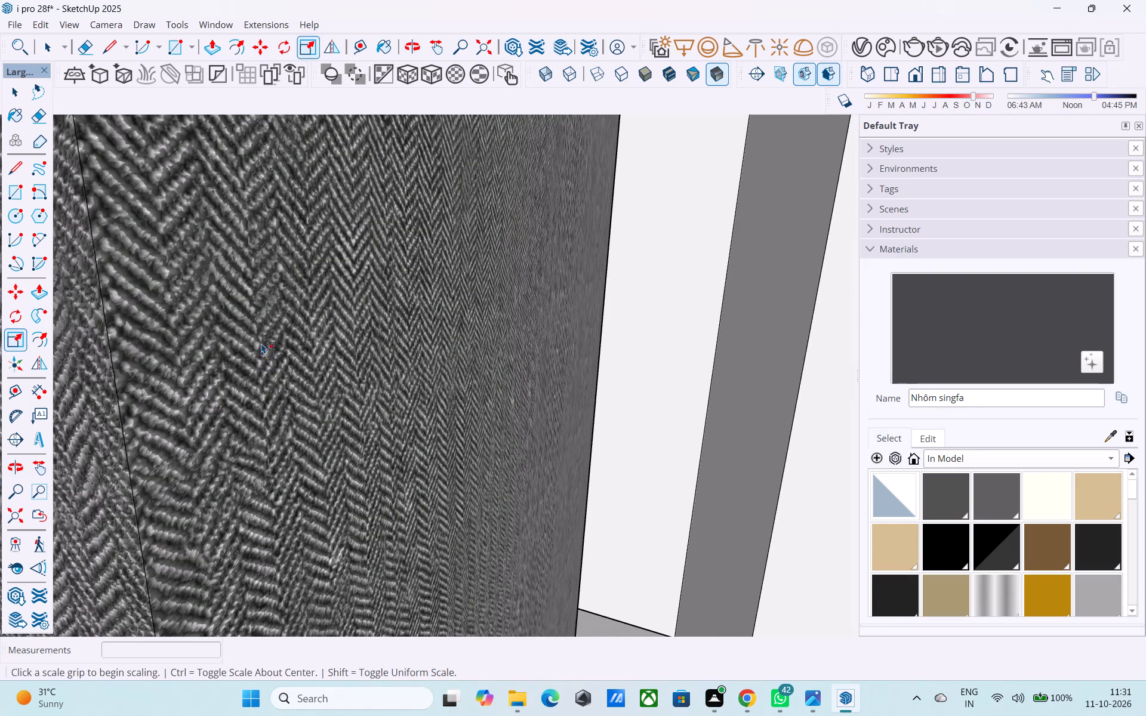
pyautogui.scroll(-10, 278, 358)
pyautogui.moveTo(370, 409); pyautogui.dragTo(335, 393, button='middle')
pyautogui.scroll(-5, 331, 386)
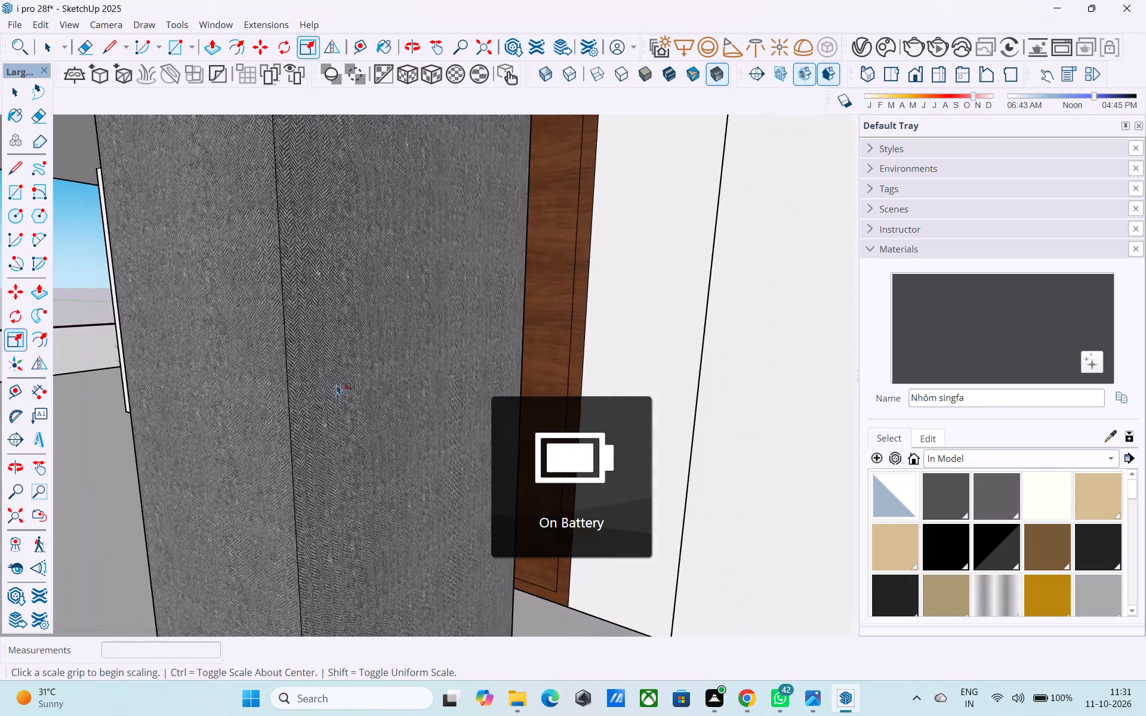
pyautogui.scroll(-11, 337, 384)
pyautogui.moveTo(319, 421); pyautogui.dragTo(553, 431, button='middle')
pyautogui.keyDown('shift'); pyautogui.moveTo(313, 415); pyautogui.dragTo(473, 416, button='middle'); pyautogui.keyUp('shift')
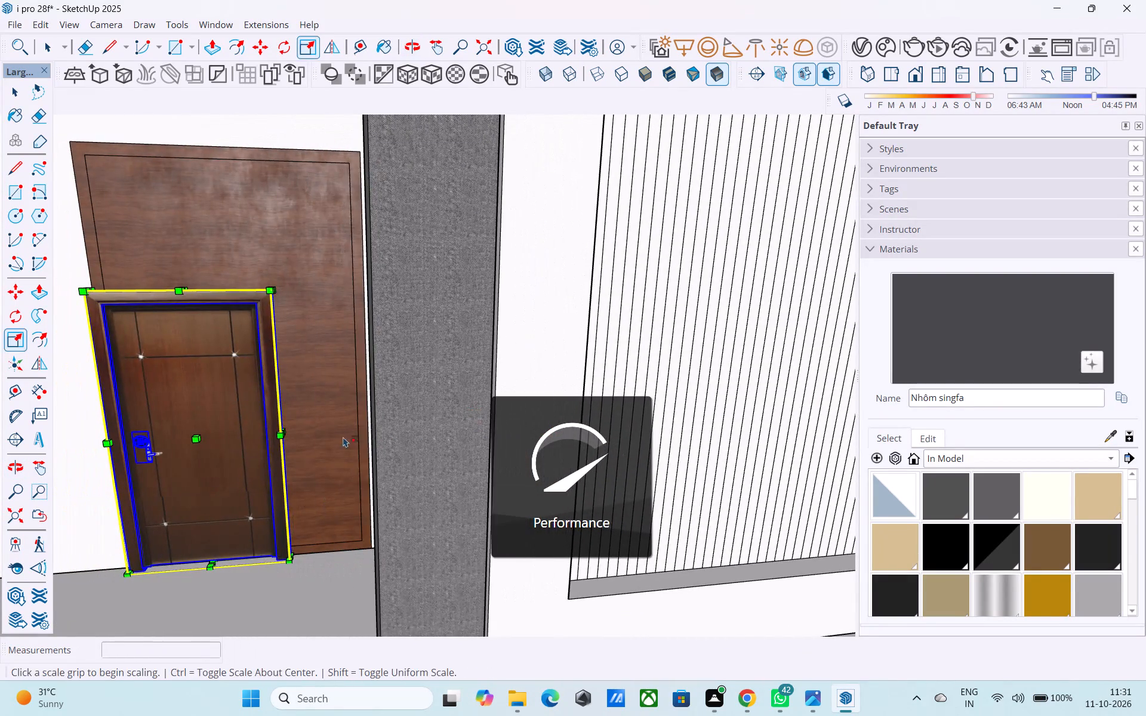
pyautogui.moveTo(341, 437); pyautogui.dragTo(311, 450, button='middle')
pyautogui.scroll(12, 298, 453)
pyautogui.moveTo(276, 409); pyautogui.dragTo(257, 406, button='middle')
pyautogui.scroll(1, 299, 407)
pyautogui.moveTo(299, 407); pyautogui.dragTo(204, 443, button='middle')
pyautogui.scroll(4, 289, 401)
pyautogui.scroll(-2, 290, 400)
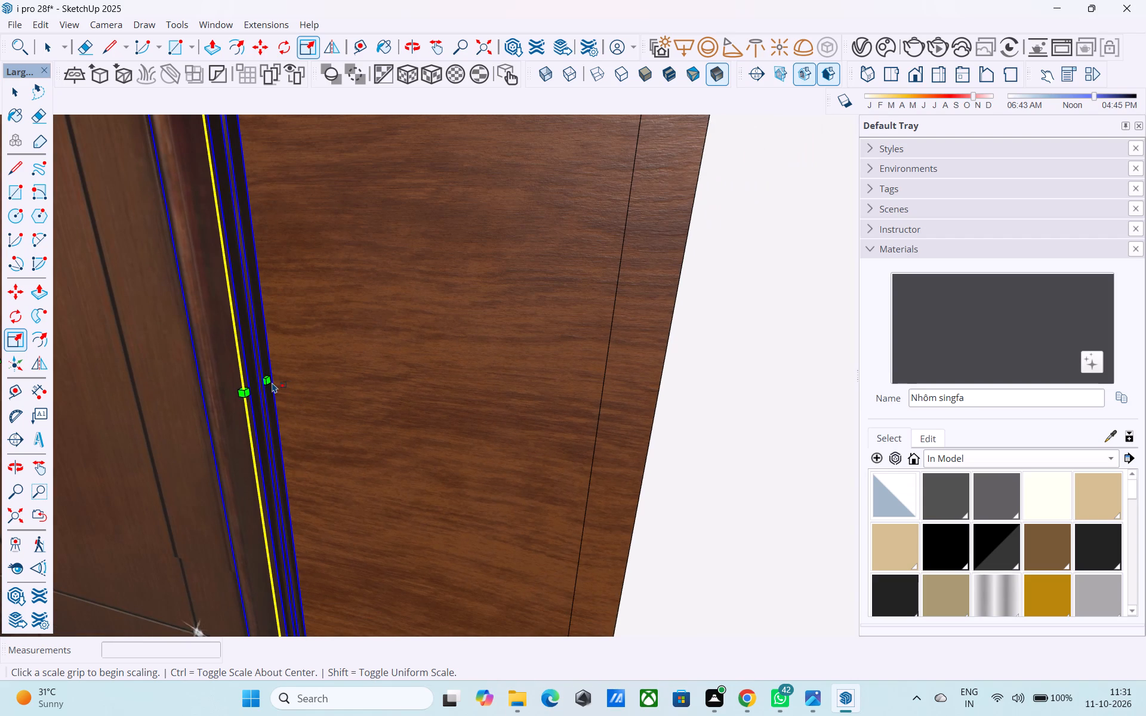
pyautogui.moveTo(268, 379); pyautogui.dragTo(642, 397)
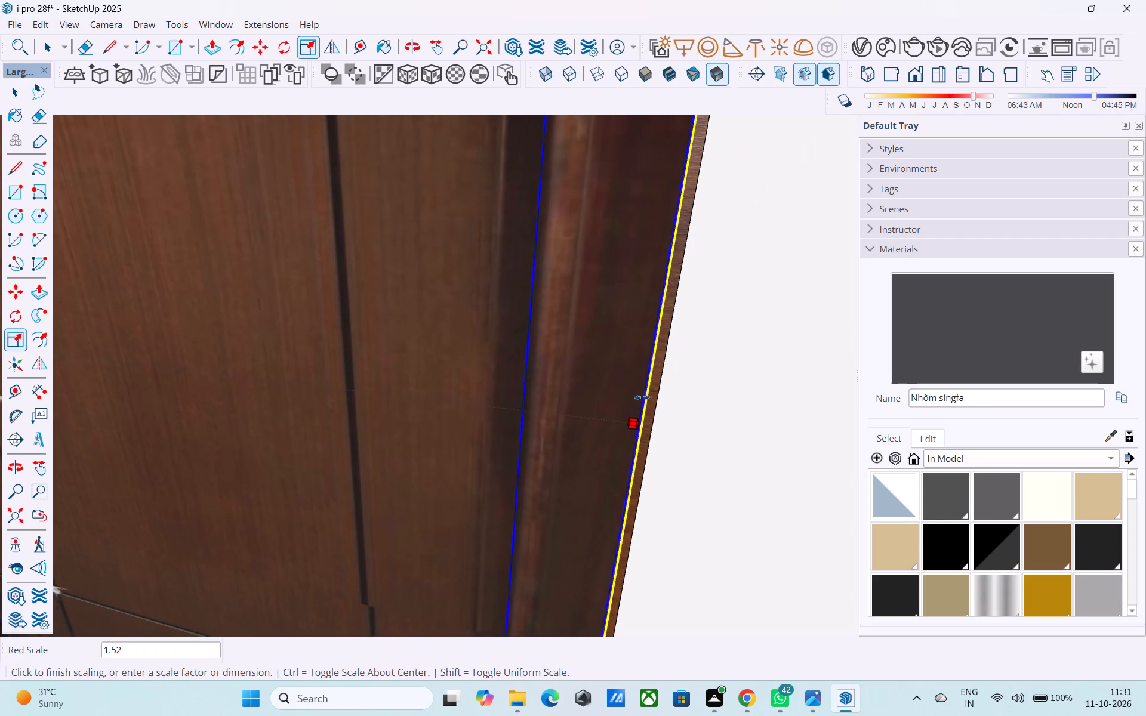
pyautogui.moveTo(642, 397); pyautogui.dragTo(648, 400)
# Scale the porta+4 door upward along the blue axis to match the entrance door frame's height.
pyautogui.scroll(-11, 648, 400)
pyautogui.moveTo(474, 416); pyautogui.dragTo(717, 434, button='middle')
pyautogui.moveTo(338, 384); pyautogui.dragTo(513, 497, button='middle')
pyautogui.scroll(-3, 489, 300)
pyautogui.keyDown('shift'); pyautogui.moveTo(489, 303); pyautogui.dragTo(443, 484, button='middle'); pyautogui.keyUp('shift')
pyautogui.moveTo(460, 392); pyautogui.dragTo(414, 234)
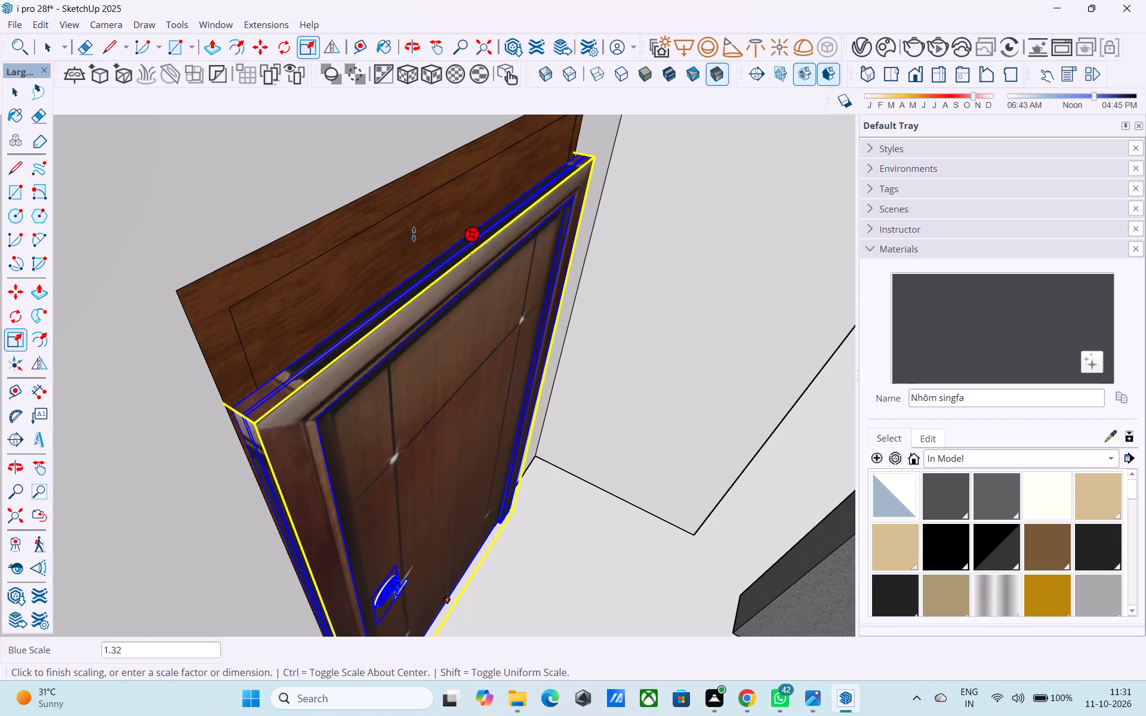
pyautogui.moveTo(414, 234); pyautogui.dragTo(396, 182)
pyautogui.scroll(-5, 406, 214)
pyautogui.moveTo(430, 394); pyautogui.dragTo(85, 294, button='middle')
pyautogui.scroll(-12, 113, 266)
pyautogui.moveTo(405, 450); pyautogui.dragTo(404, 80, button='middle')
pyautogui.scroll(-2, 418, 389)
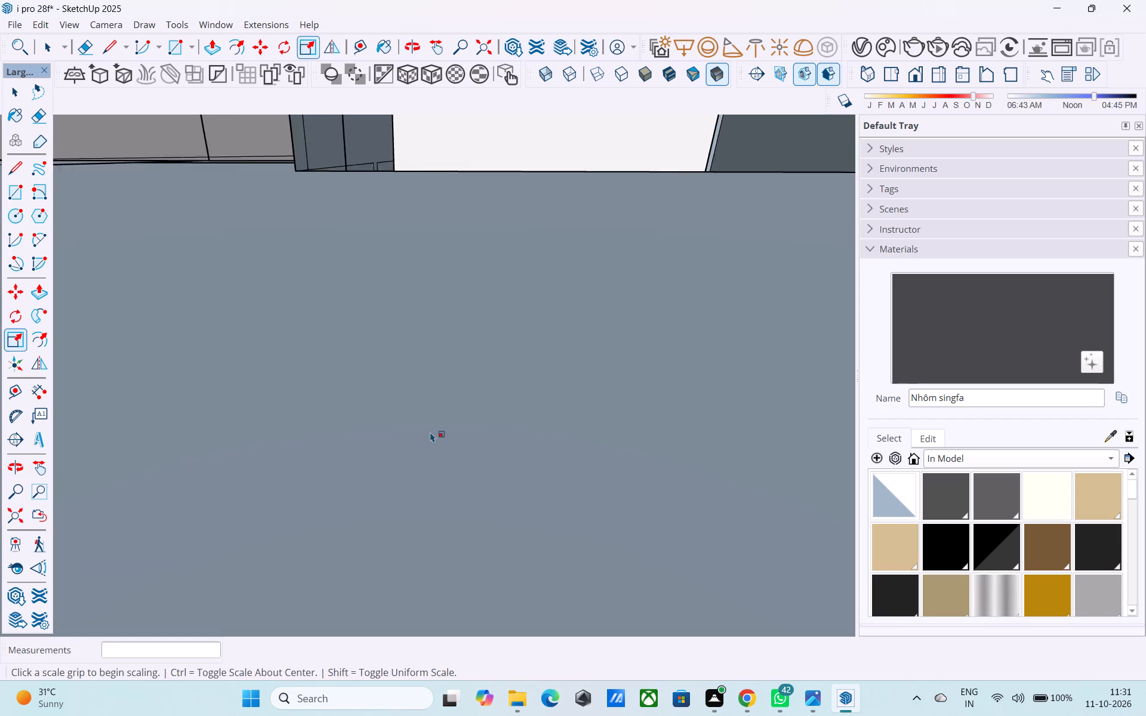
# Copy the porta+4 door from the ground-floor entrance about 14' up, beside the lower corner of the first-floor wooden door.
pyautogui.scroll(-7, 430, 432)
pyautogui.moveTo(432, 438); pyautogui.dragTo(425, 14, button='middle')
pyautogui.keyDown('shift'); pyautogui.moveTo(366, 666); pyautogui.dragTo(376, 313, button='middle'); pyautogui.keyUp('shift')
pyautogui.scroll(-3, 384, 322)
pyautogui.moveTo(390, 330); pyautogui.dragTo(414, 248, button='middle')
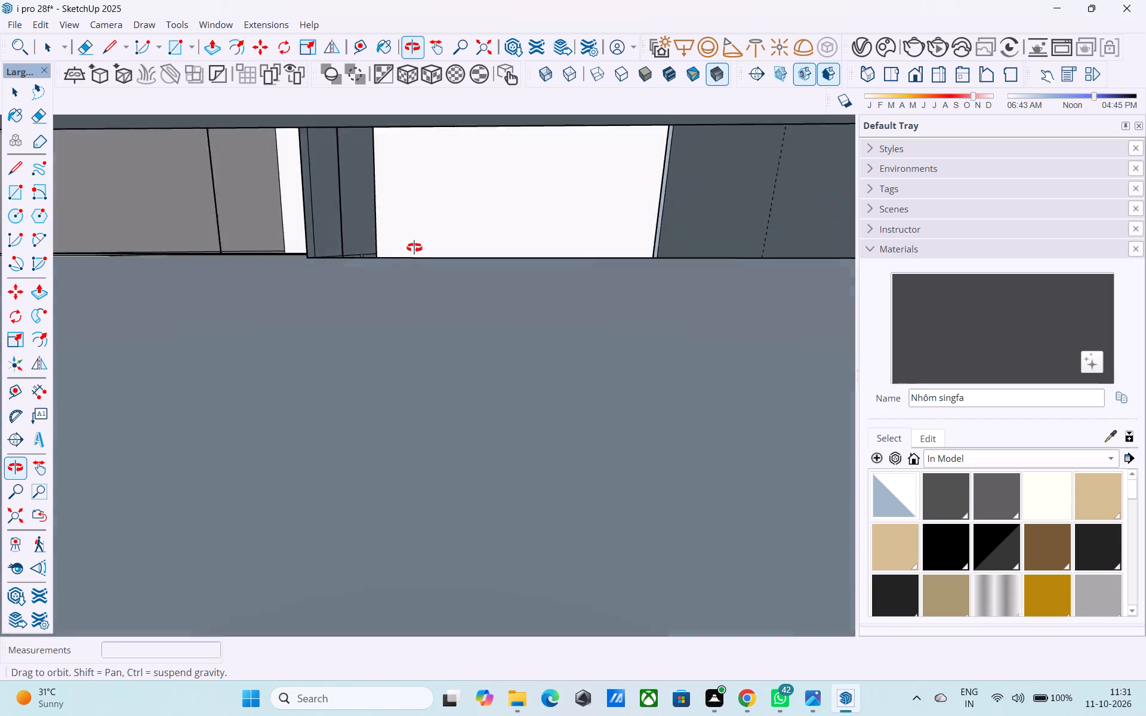
pyautogui.moveTo(414, 248); pyautogui.dragTo(424, 204, button='middle')
pyautogui.moveTo(426, 487); pyautogui.dragTo(391, 109, button='middle')
pyautogui.scroll(-11, 392, 127)
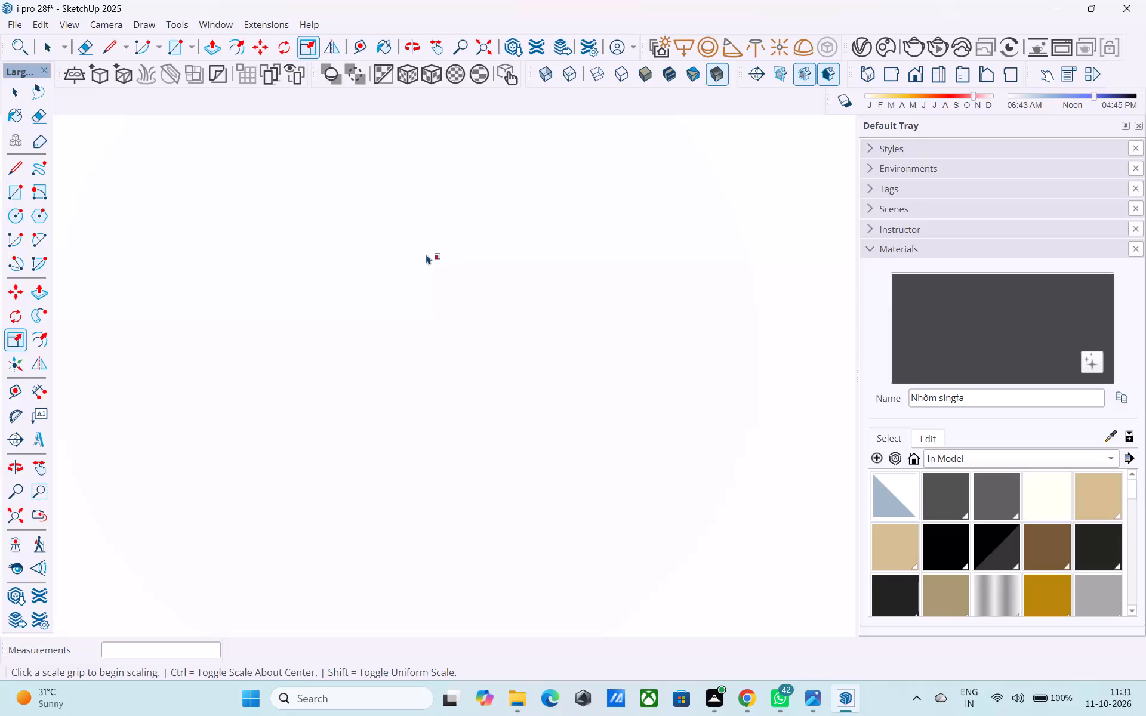
pyautogui.scroll(-13, 426, 254)
pyautogui.press('space')
pyautogui.scroll(-20, 412, 288)
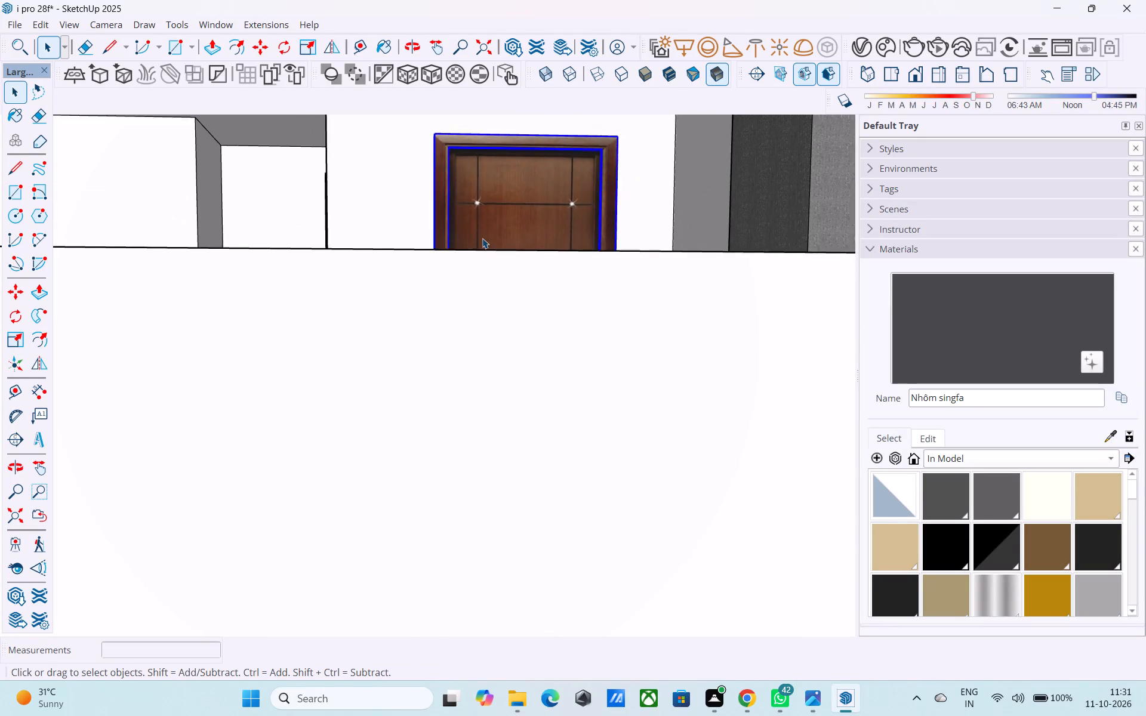
pyautogui.scroll(-12, 482, 238)
pyautogui.moveTo(476, 295); pyautogui.dragTo(526, 413, button='middle')
pyautogui.scroll(1, 467, 351)
pyautogui.moveTo(486, 388); pyautogui.dragTo(594, 463, button='middle')
pyautogui.scroll(5, 473, 377)
pyautogui.press('m')
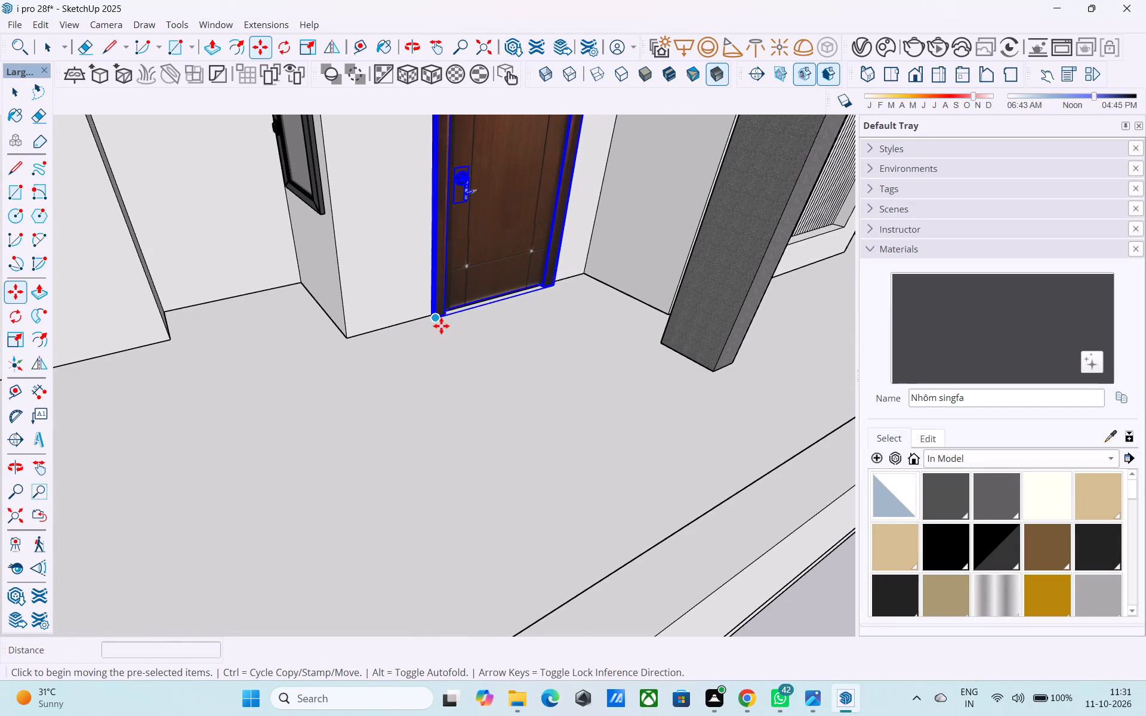
pyautogui.scroll(4, 441, 326)
pyautogui.click(440, 325)
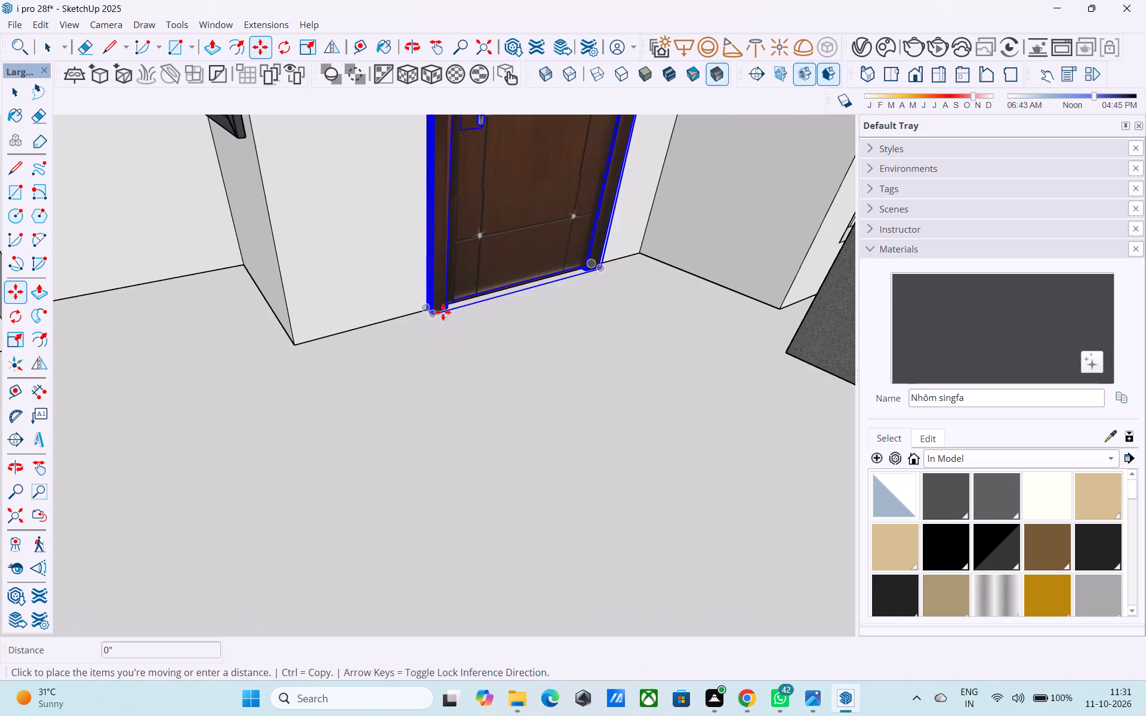
pyautogui.scroll(-15, 472, 230)
pyautogui.keyDown('shift'); pyautogui.moveTo(470, 258); pyautogui.dragTo(470, 514, button='middle'); pyautogui.keyUp('shift')
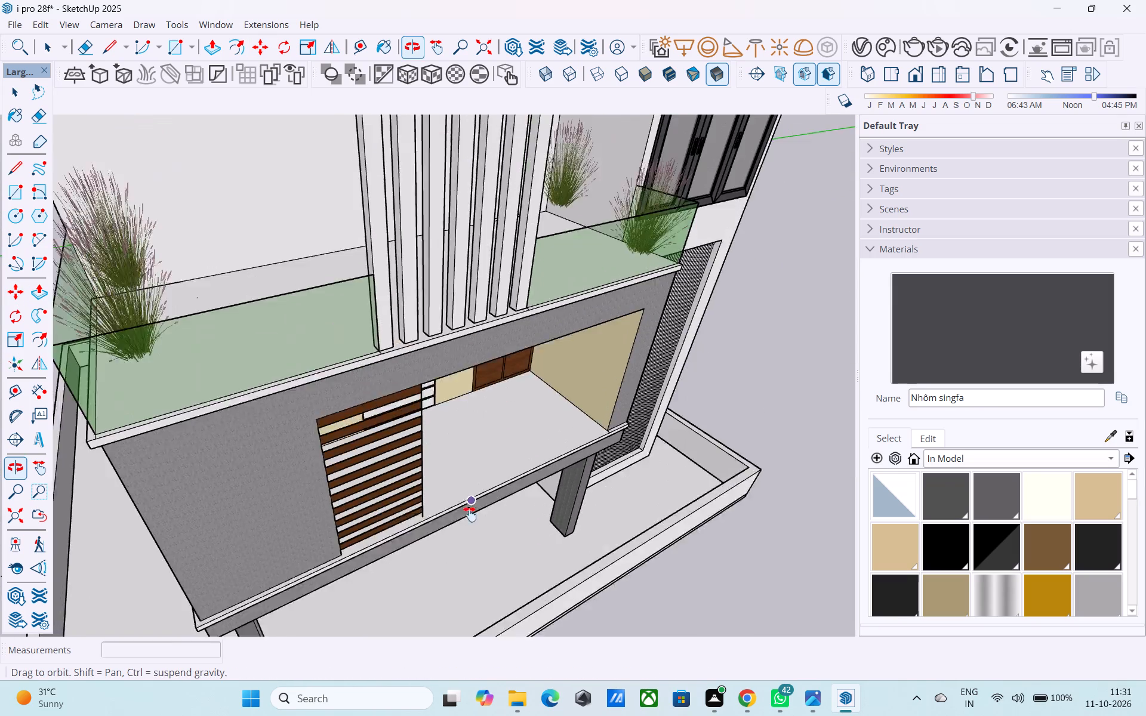
pyautogui.keyDown('shift'); pyautogui.moveTo(470, 514); pyautogui.dragTo(478, 434, button='middle'); pyautogui.keyUp('shift')
pyautogui.scroll(20, 480, 431)
pyautogui.scroll(7, 378, 400)
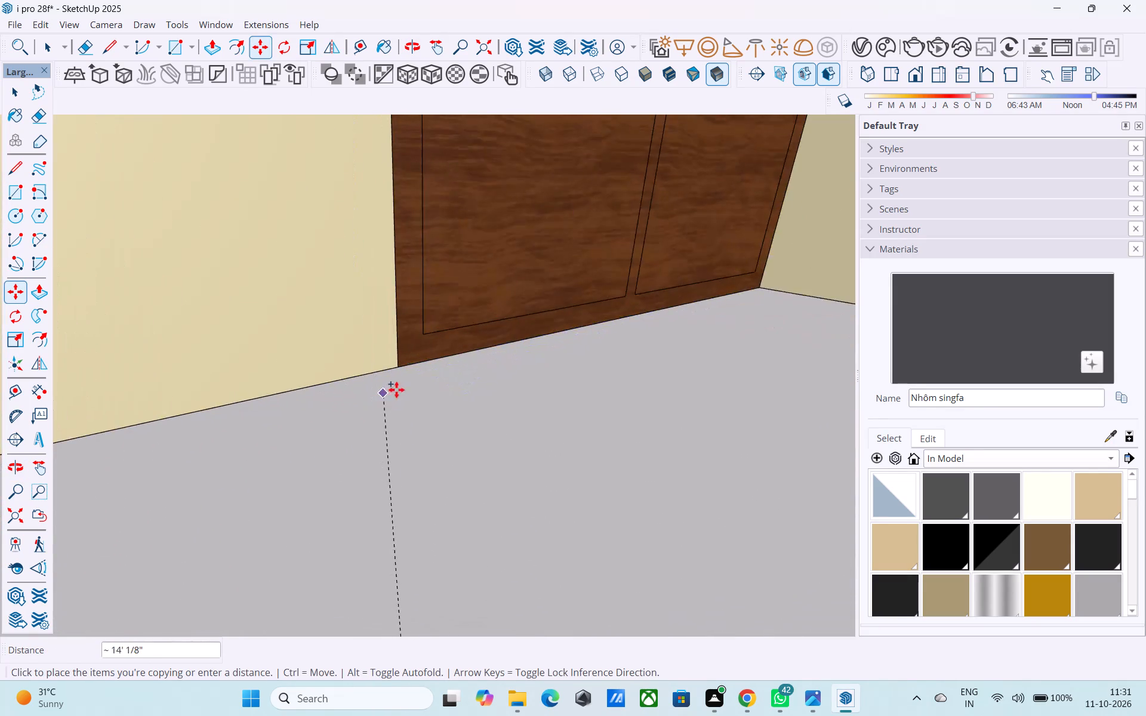
pyautogui.scroll(2, 396, 390)
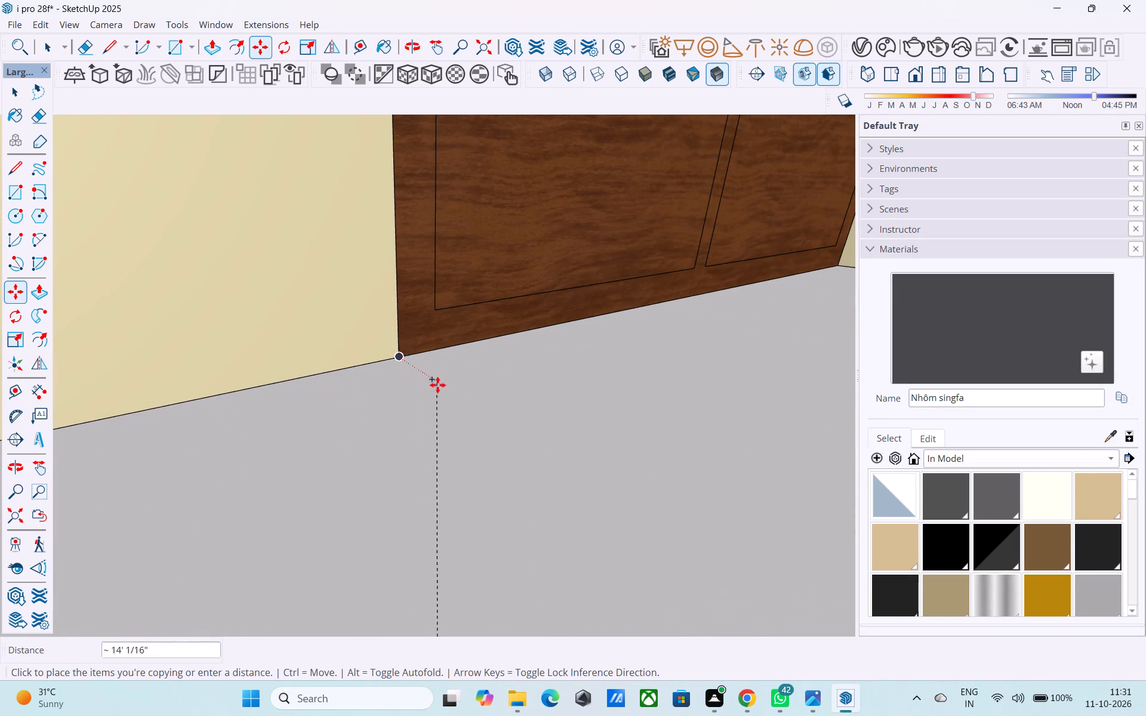
pyautogui.click(489, 417)
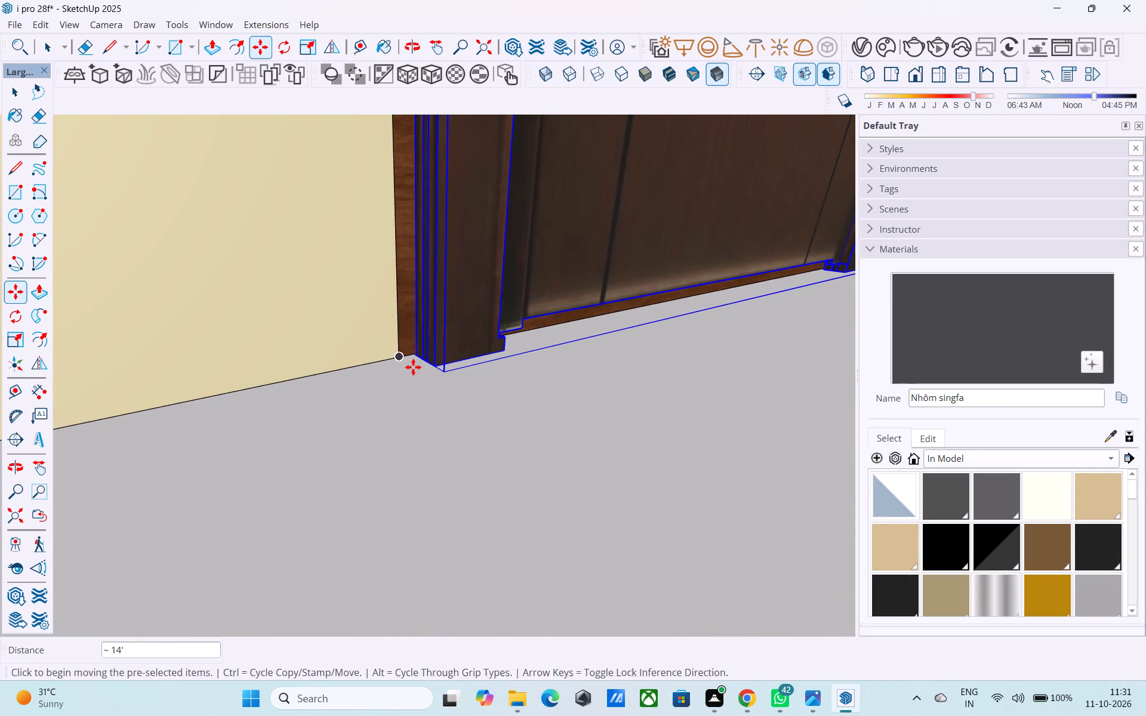
# Shift the copied door about 1 5/16" so its bottom back corner meets the lower outer corner of the first-floor wooden door.
pyautogui.moveTo(413, 367); pyautogui.dragTo(556, 397, button='middle')
pyautogui.scroll(9, 418, 373)
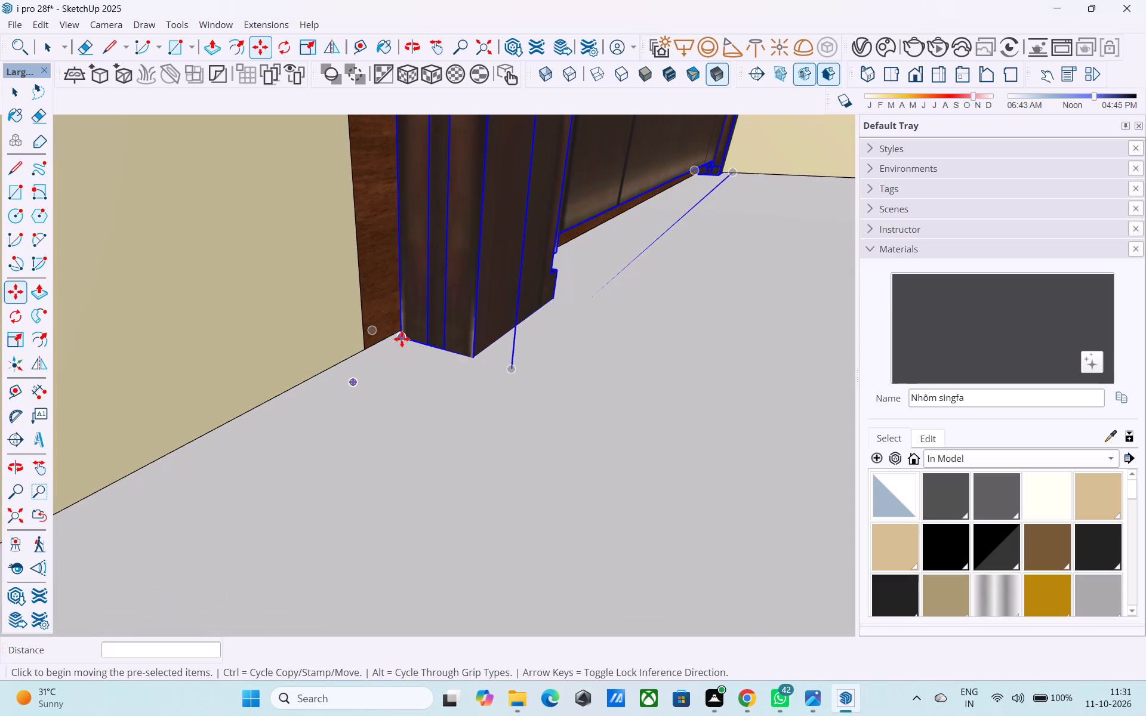
pyautogui.moveTo(402, 339); pyautogui.dragTo(392, 333)
pyautogui.click(367, 342)
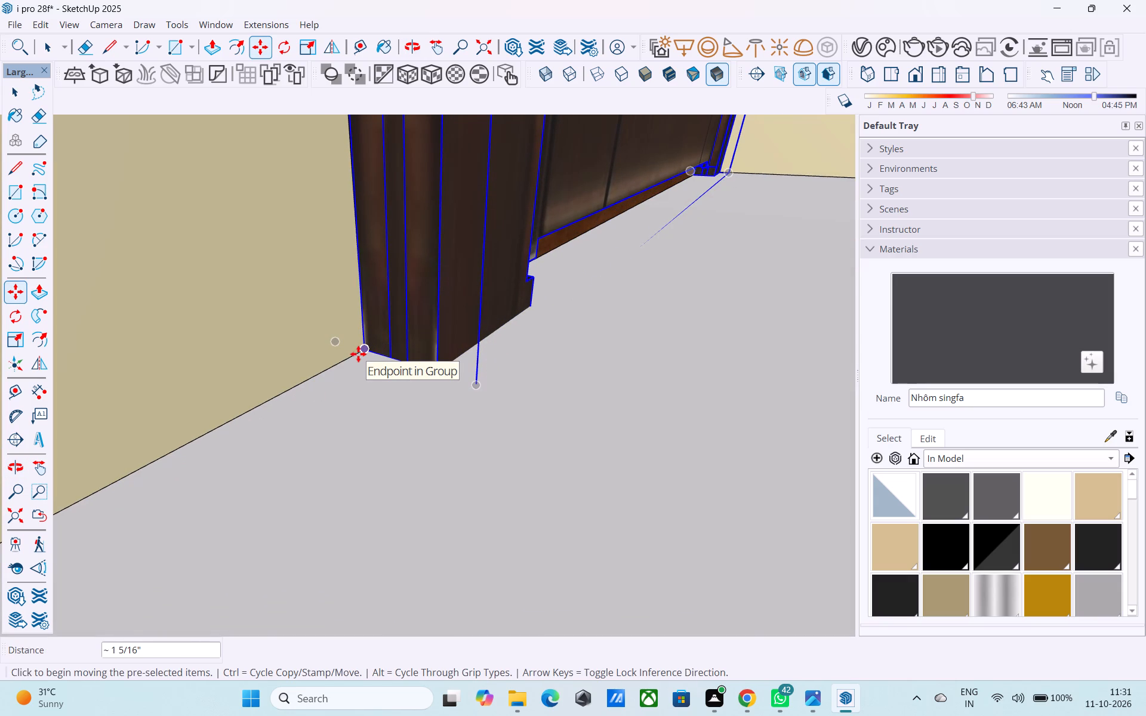
pyautogui.press('space')
pyautogui.scroll(-3, 358, 354)
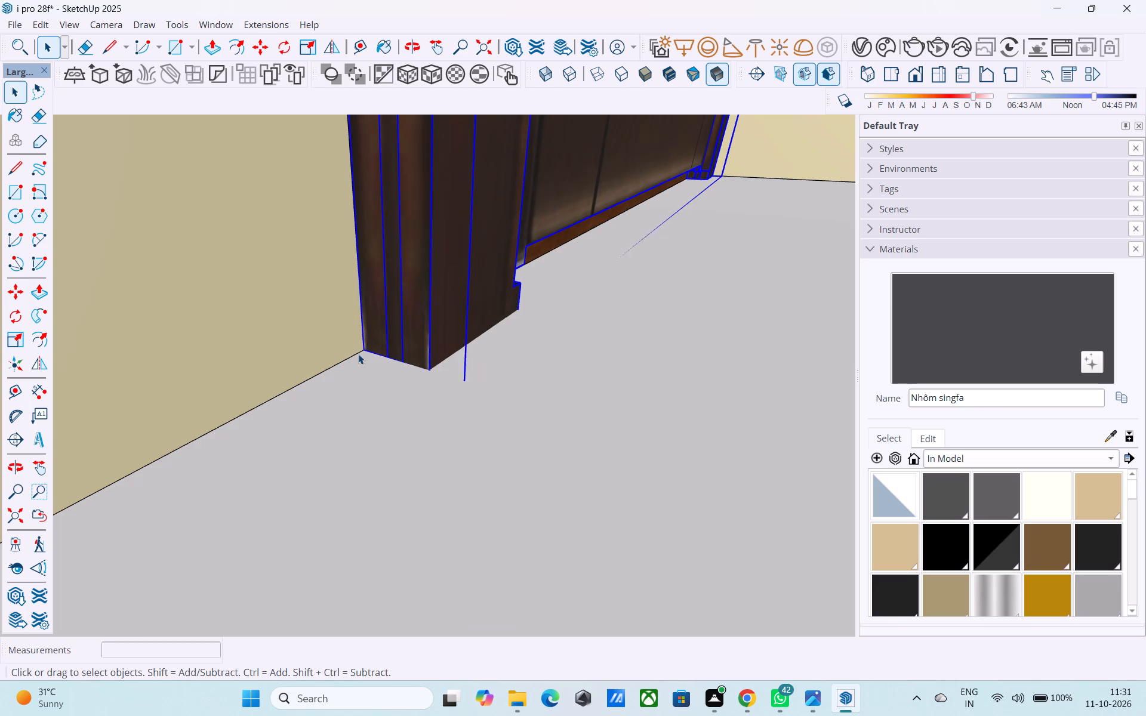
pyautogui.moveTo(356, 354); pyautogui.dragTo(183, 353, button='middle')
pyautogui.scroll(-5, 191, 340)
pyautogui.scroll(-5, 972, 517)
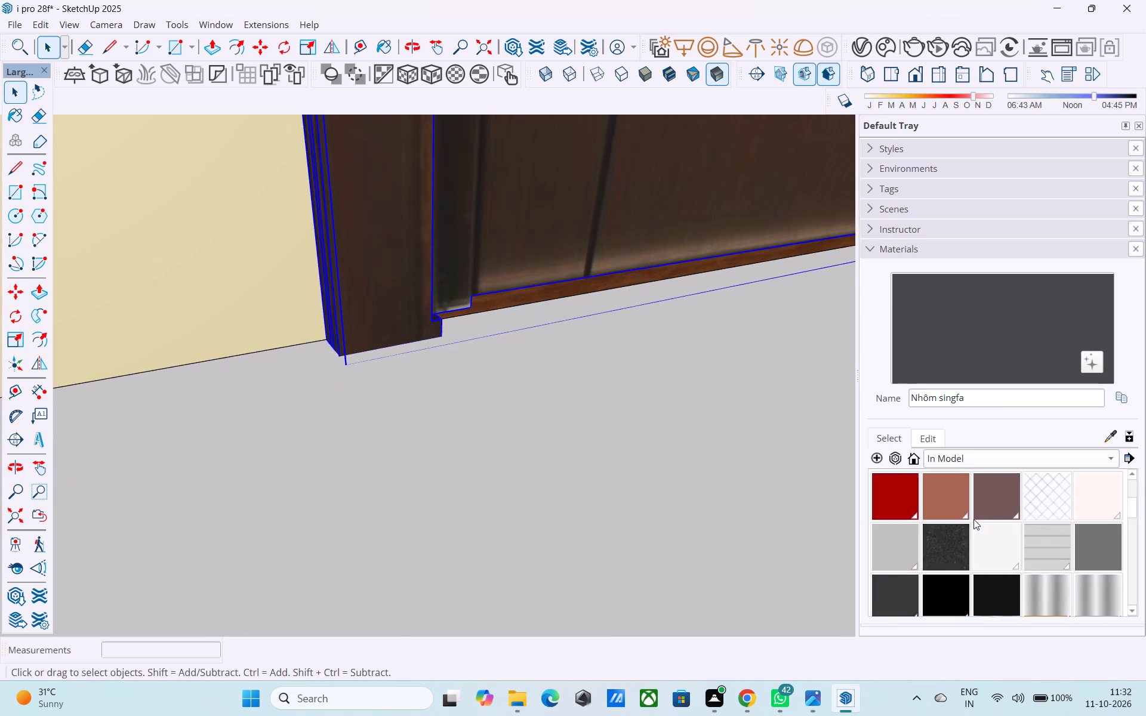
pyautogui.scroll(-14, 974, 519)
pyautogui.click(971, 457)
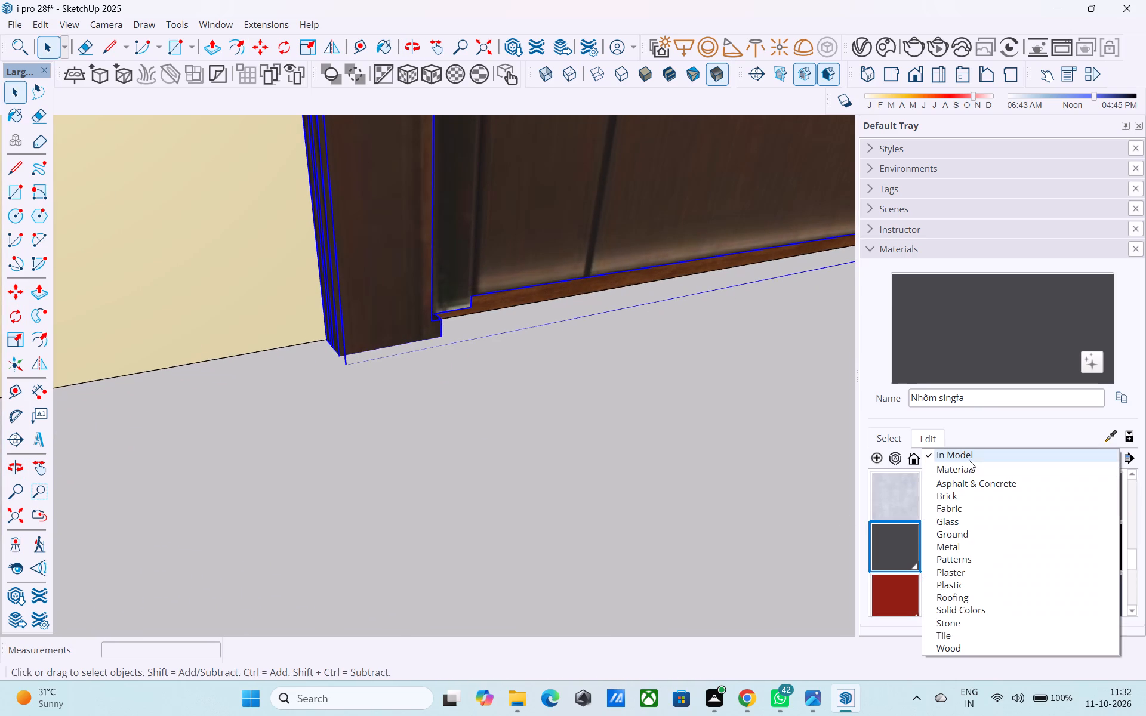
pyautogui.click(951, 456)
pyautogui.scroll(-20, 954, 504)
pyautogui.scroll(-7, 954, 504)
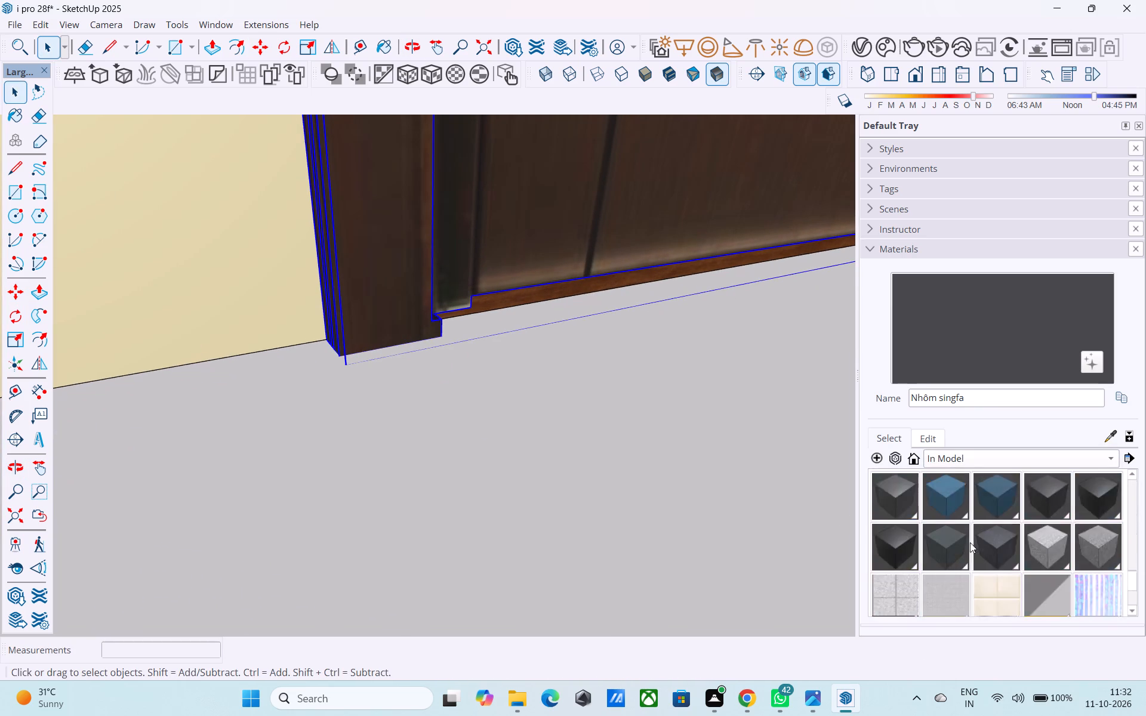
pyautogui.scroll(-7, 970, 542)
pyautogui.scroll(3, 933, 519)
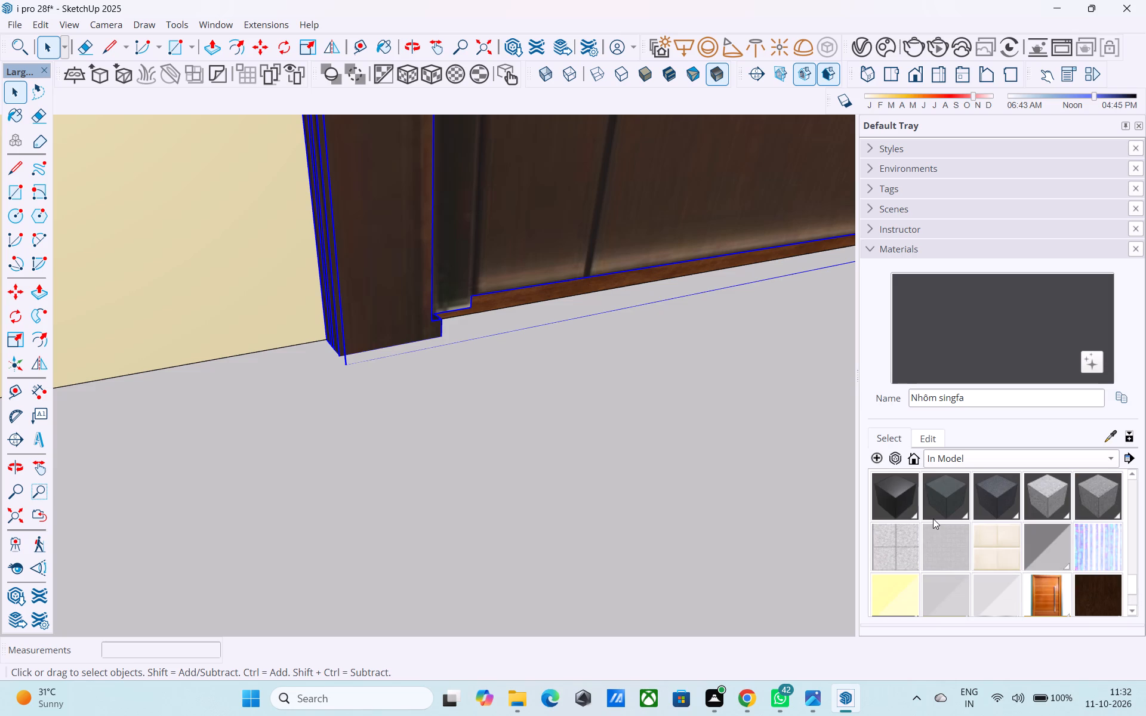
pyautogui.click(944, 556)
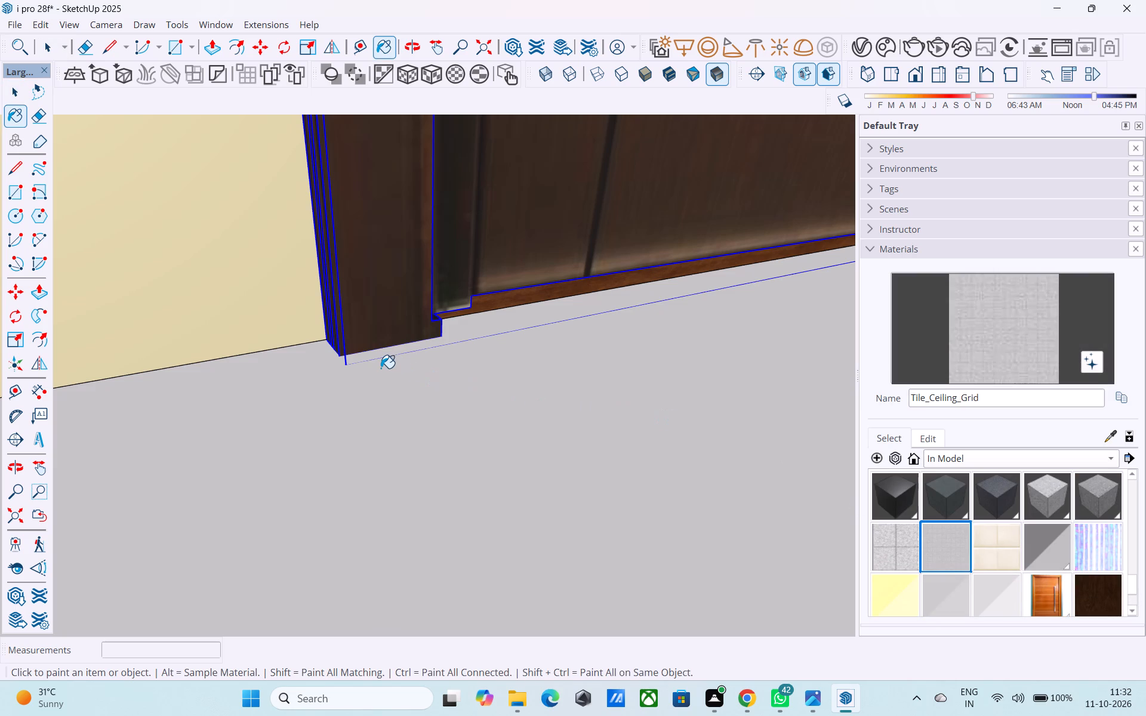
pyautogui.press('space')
# Examine how the copied door fits the first-floor entrance up close and within the whole front facade.
pyautogui.scroll(-9, 381, 367)
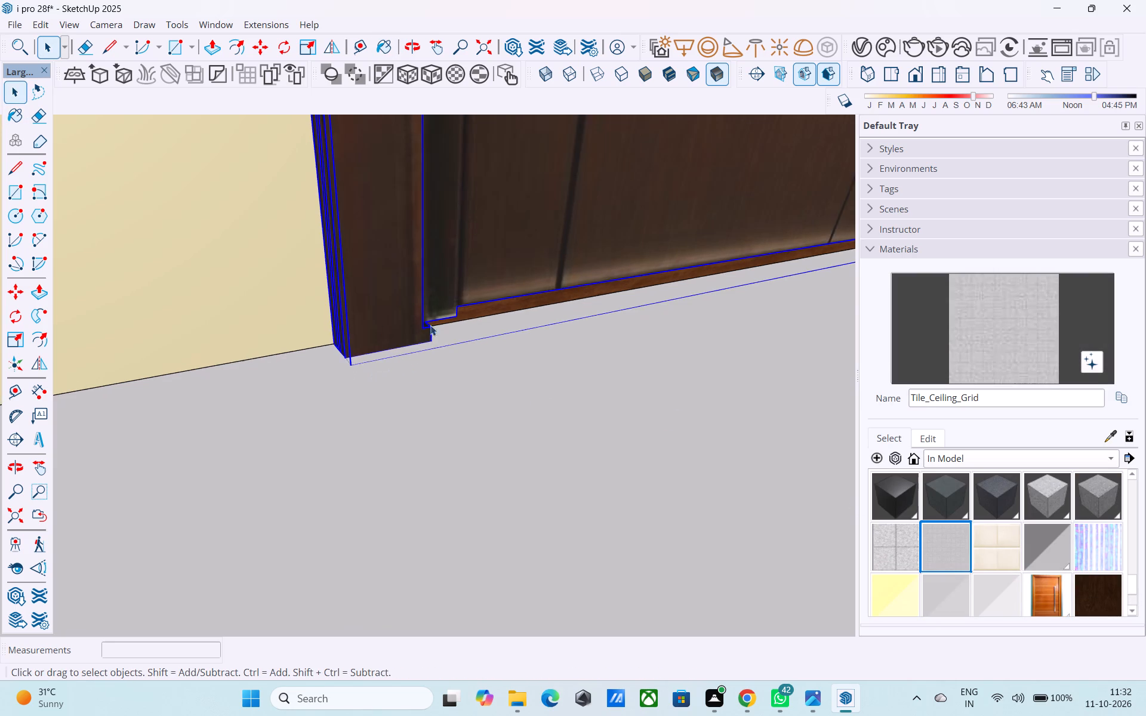
pyautogui.scroll(-14, 427, 325)
pyautogui.scroll(-1, 377, 341)
pyautogui.keyDown('shift'); pyautogui.moveTo(377, 341); pyautogui.dragTo(305, 527, button='middle'); pyautogui.keyUp('shift')
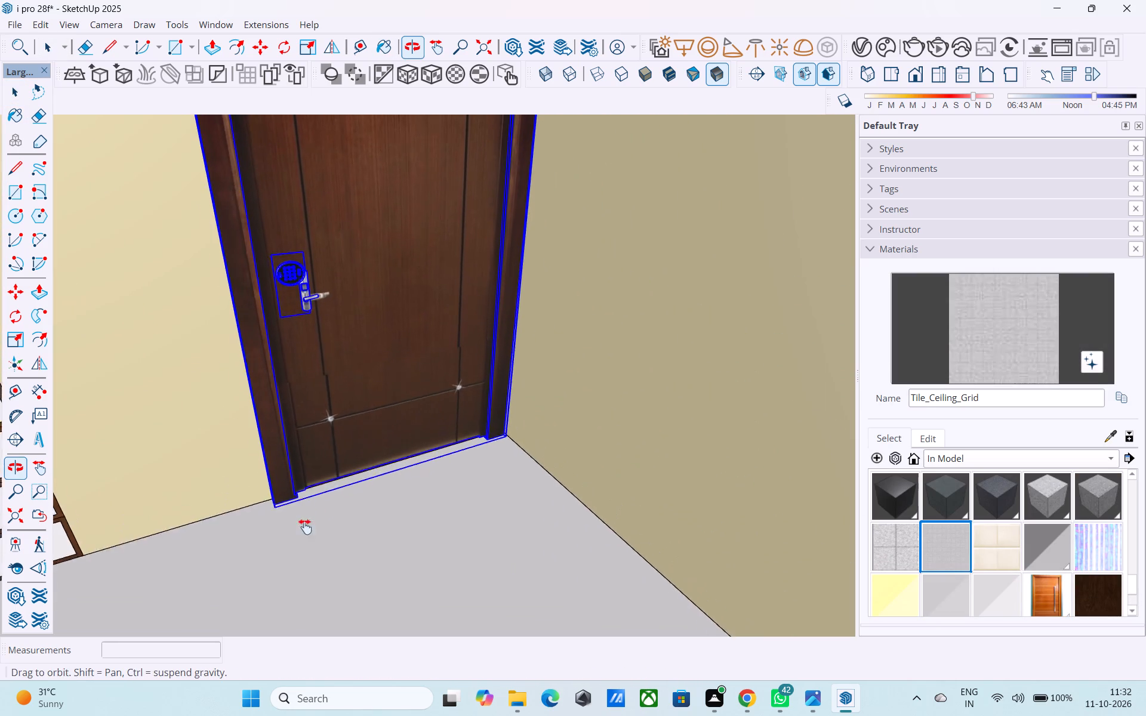
pyautogui.keyDown('shift'); pyautogui.moveTo(305, 527); pyautogui.dragTo(304, 534, button='middle'); pyautogui.keyUp('shift')
pyautogui.keyDown('shift'); pyautogui.moveTo(337, 368); pyautogui.dragTo(366, 523, button='middle'); pyautogui.keyUp('shift')
pyautogui.keyDown('shift'); pyautogui.moveTo(328, 359); pyautogui.dragTo(284, 184, button='middle'); pyautogui.keyUp('shift')
pyautogui.keyDown('shift'); pyautogui.moveTo(352, 378); pyautogui.dragTo(349, 341, button='middle'); pyautogui.keyUp('shift')
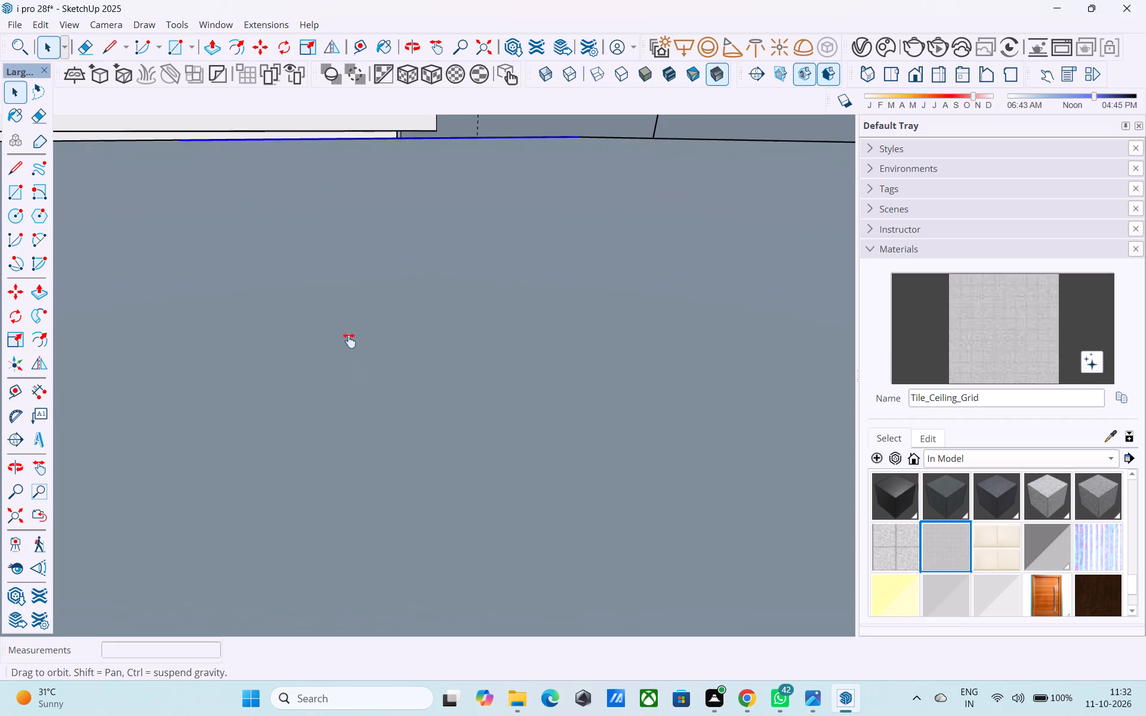
pyautogui.keyDown('shift'); pyautogui.moveTo(349, 341); pyautogui.dragTo(307, 114, button='middle'); pyautogui.keyUp('shift')
pyautogui.keyDown('shift'); pyautogui.moveTo(337, 304); pyautogui.dragTo(218, 236, button='middle'); pyautogui.keyUp('shift')
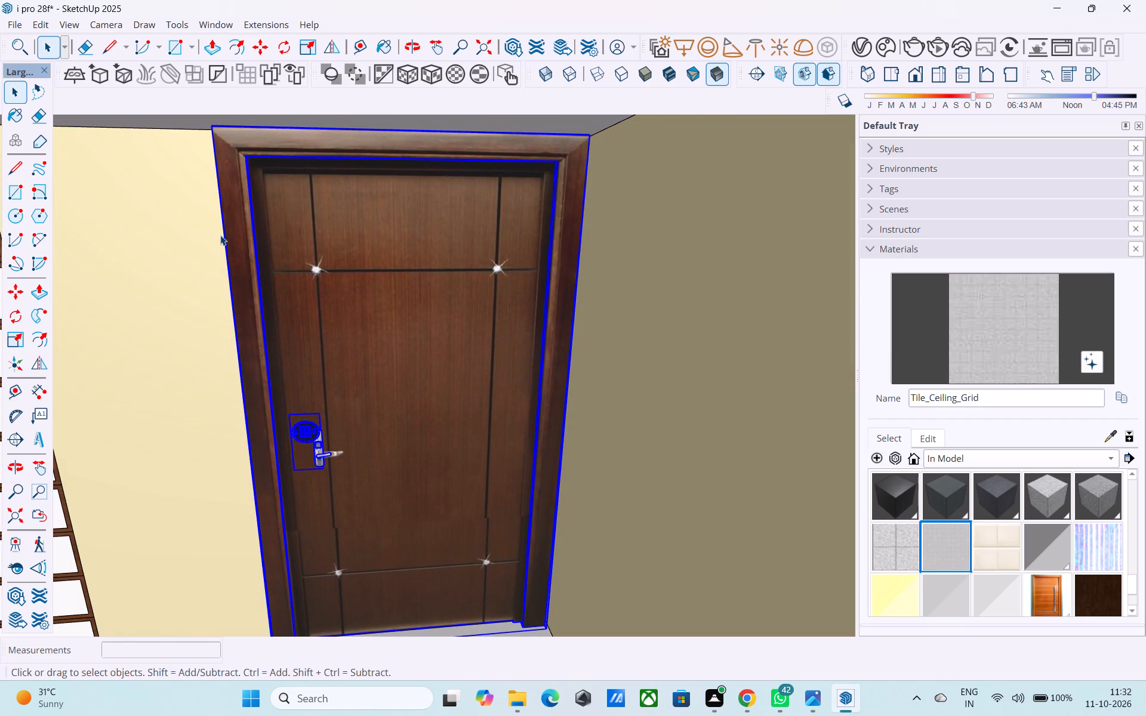
pyautogui.scroll(-7, 217, 243)
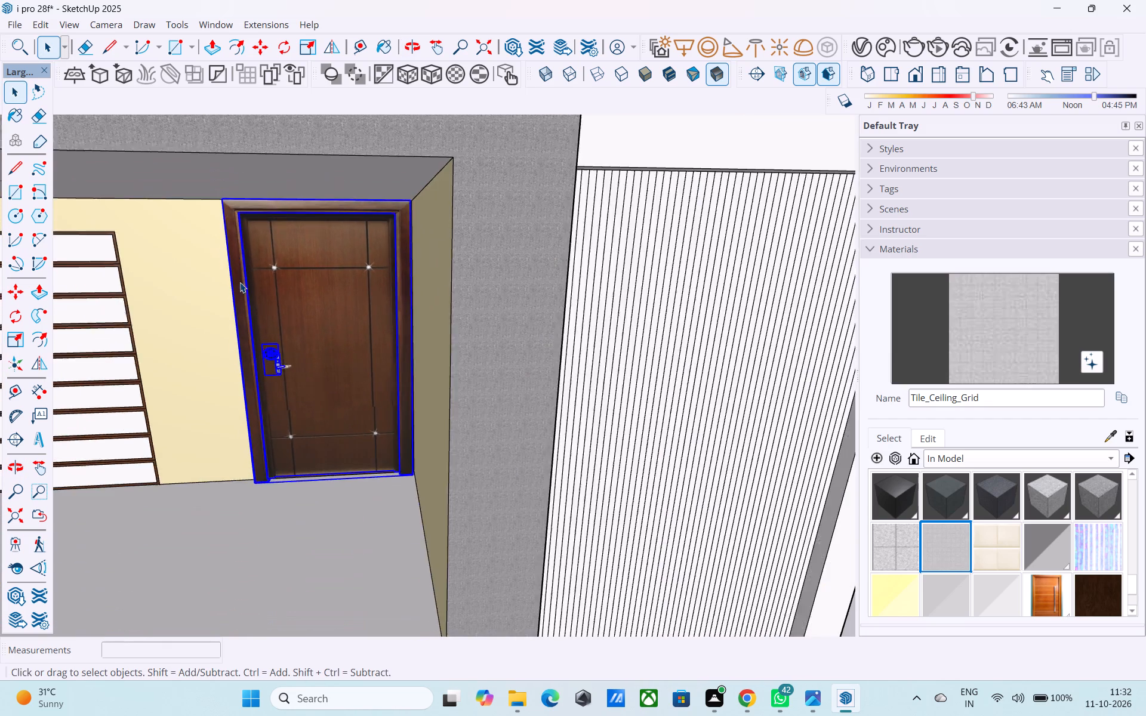
pyautogui.scroll(-5, 240, 282)
pyautogui.moveTo(263, 297); pyautogui.dragTo(277, 289, button='middle')
pyautogui.click(743, 300)
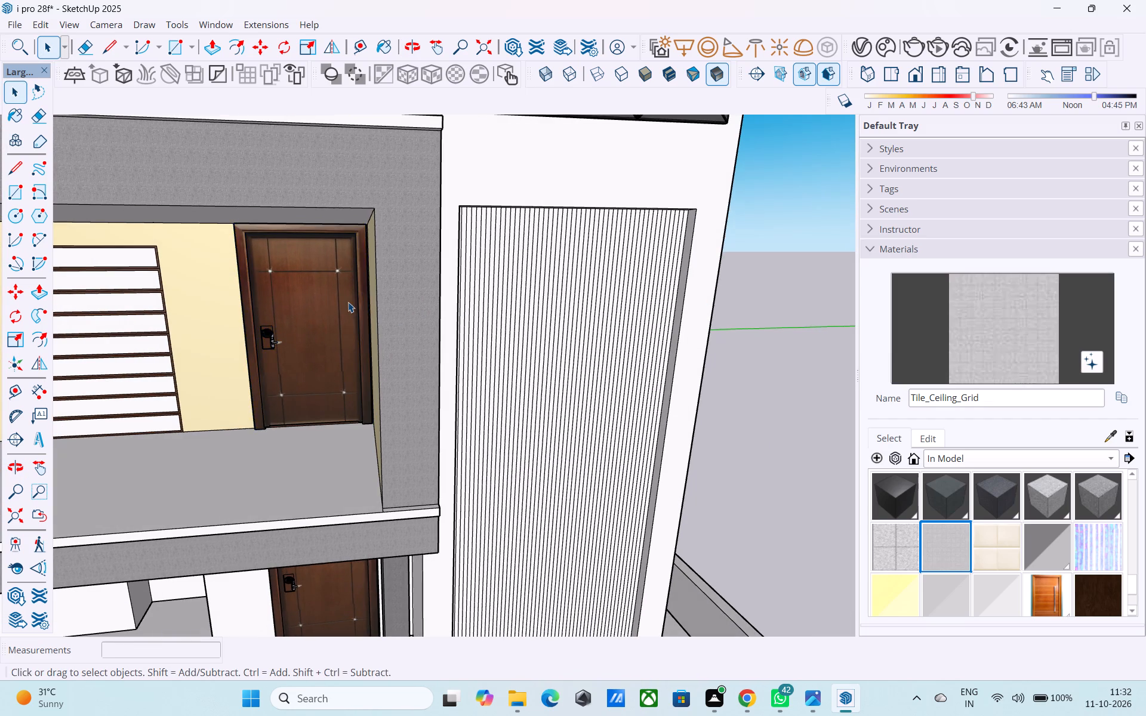
pyautogui.scroll(-5, 348, 301)
pyautogui.moveTo(346, 303); pyautogui.dragTo(374, 285, button='middle')
pyautogui.scroll(-4, 362, 275)
pyautogui.moveTo(343, 313); pyautogui.dragTo(362, 324, button='middle')
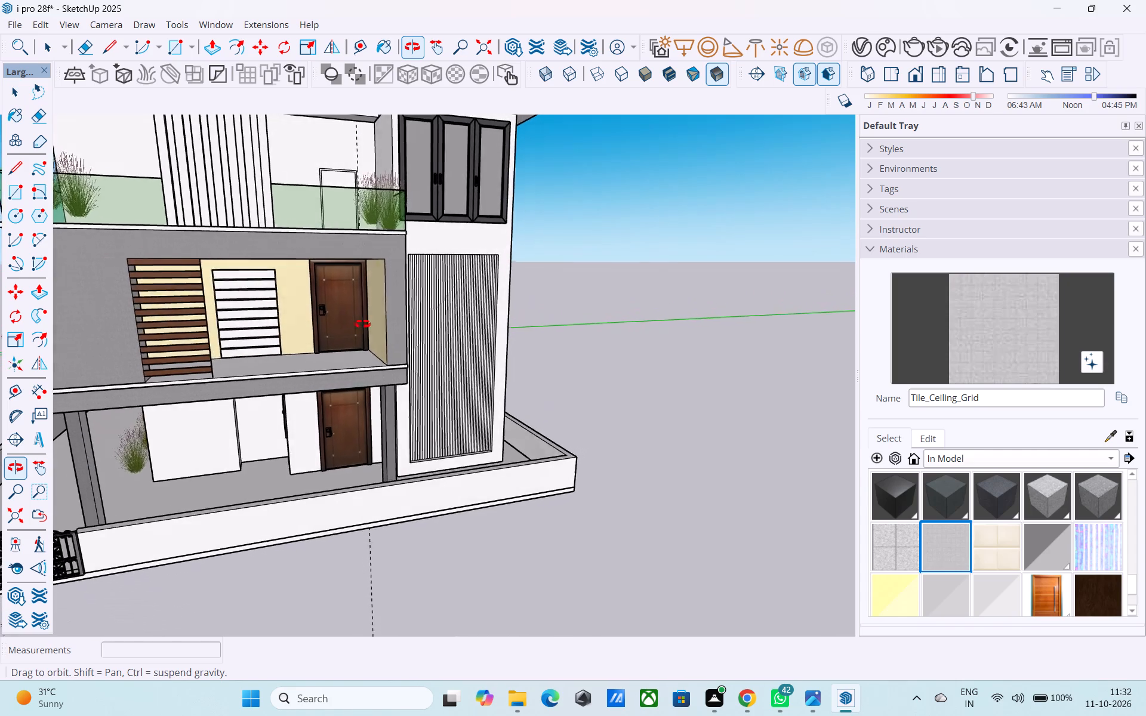
pyautogui.moveTo(362, 324); pyautogui.dragTo(286, 339, button='middle')
pyautogui.scroll(9, 220, 301)
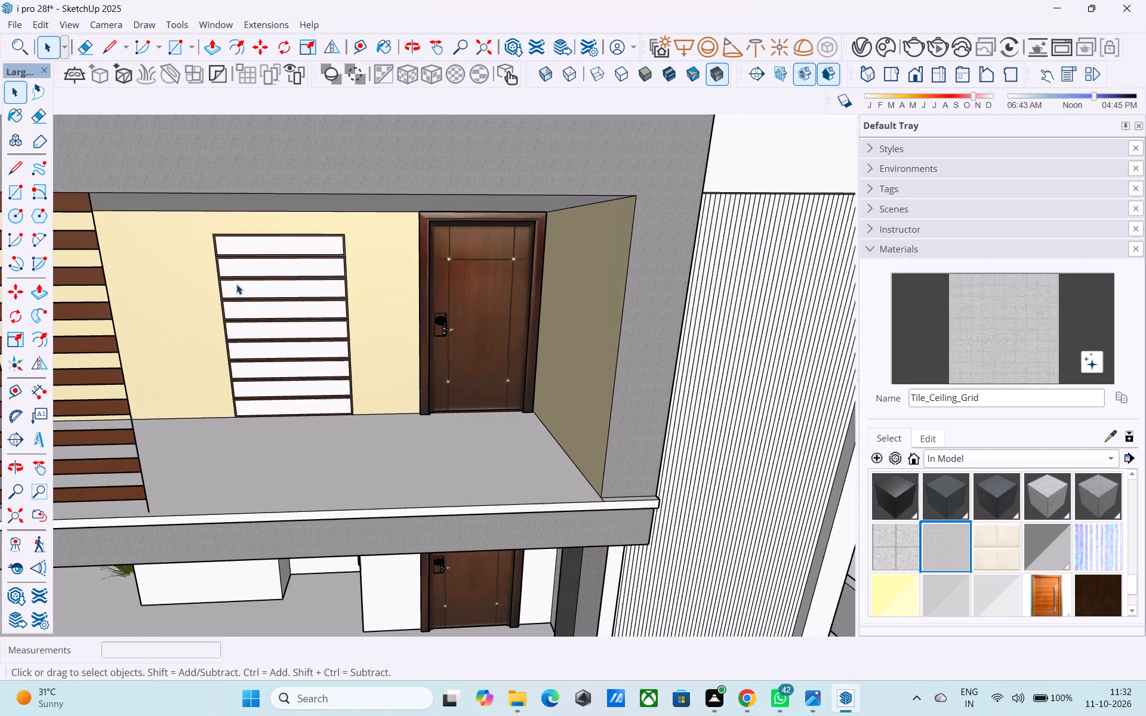
pyautogui.scroll(-10, 236, 284)
pyautogui.moveTo(325, 232); pyautogui.dragTo(446, 216, button='middle')
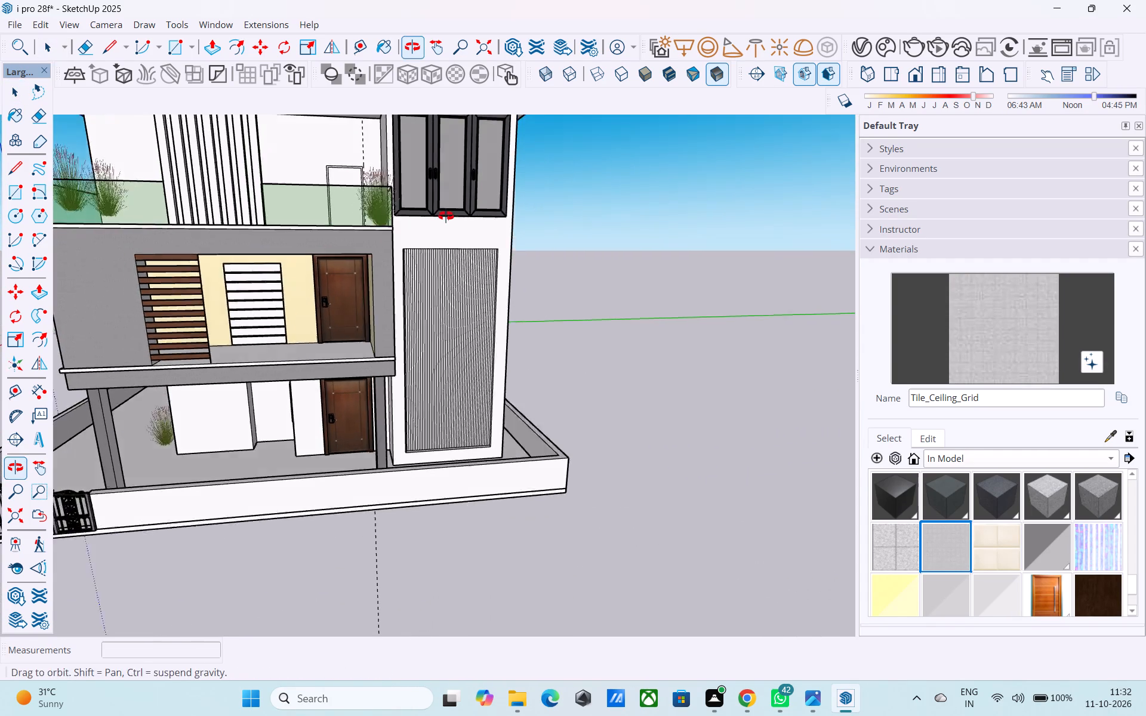
pyautogui.moveTo(446, 216); pyautogui.dragTo(446, 216, button='middle')
pyautogui.scroll(-2, 354, 276)
pyautogui.moveTo(315, 304); pyautogui.dragTo(399, 226, button='middle')
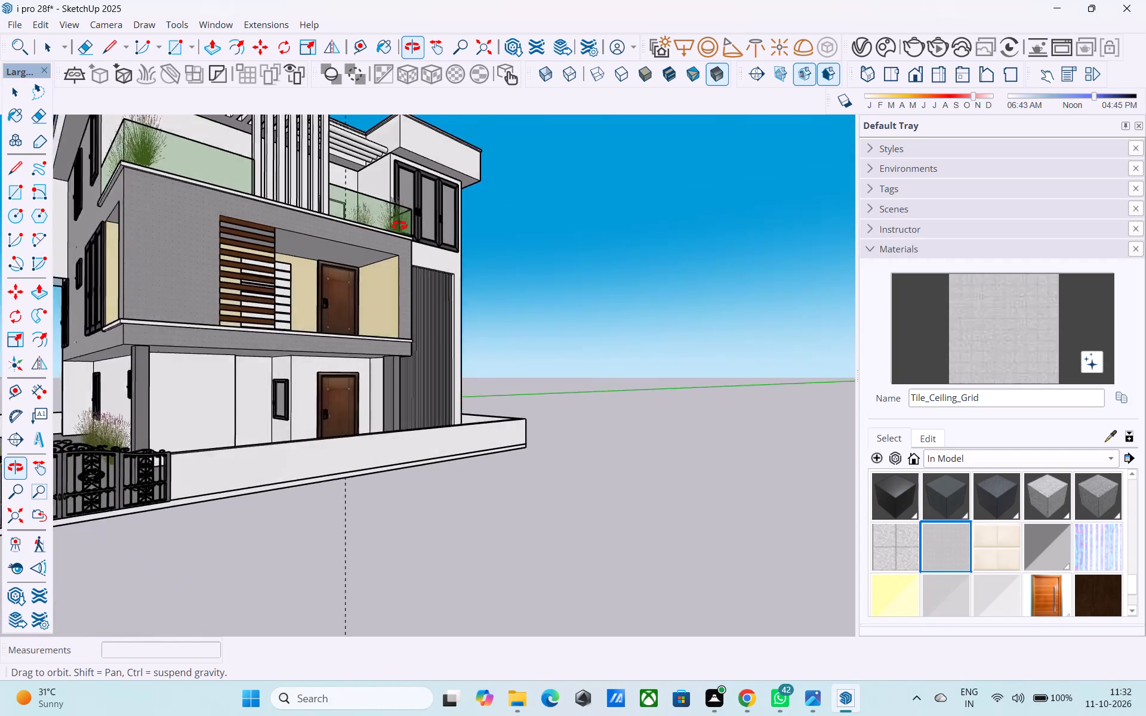
pyautogui.moveTo(399, 226); pyautogui.dragTo(70, 443, button='middle')
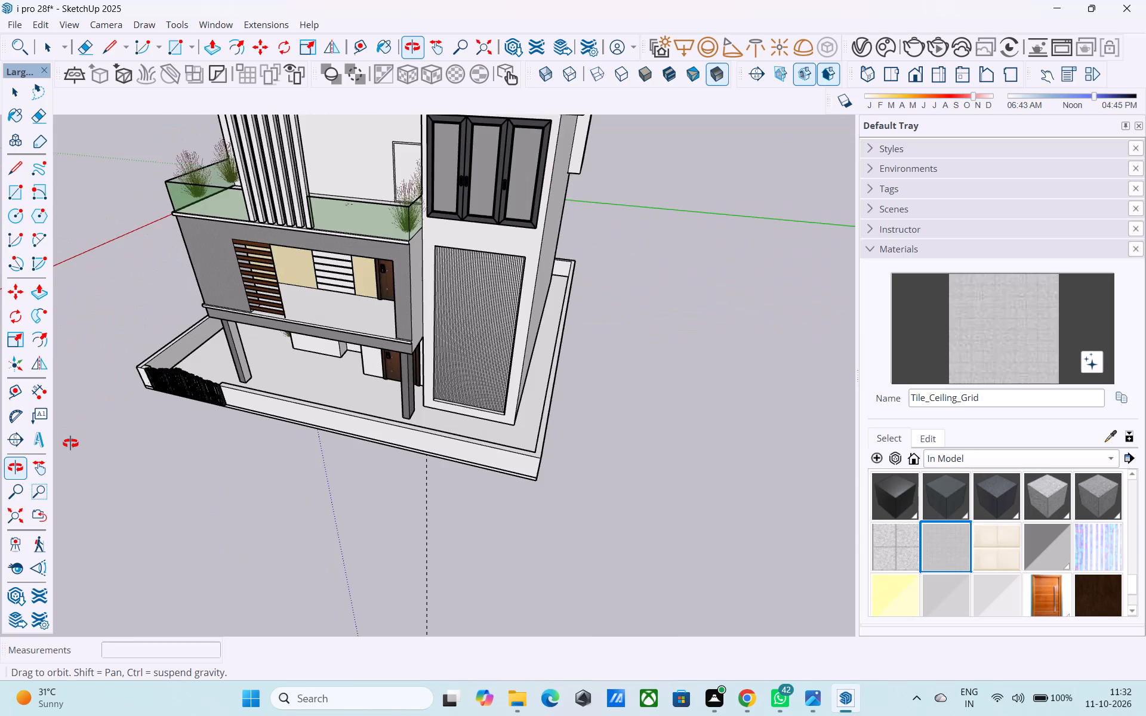
pyautogui.moveTo(70, 443); pyautogui.dragTo(344, 335, button='middle')
# Copy the porta+4 door from the first-floor entrance about 13' up into the lower corner of the balcony door opening.
pyautogui.scroll(4, 341, 338)
pyautogui.click(335, 309)
pyautogui.scroll(5, 333, 318)
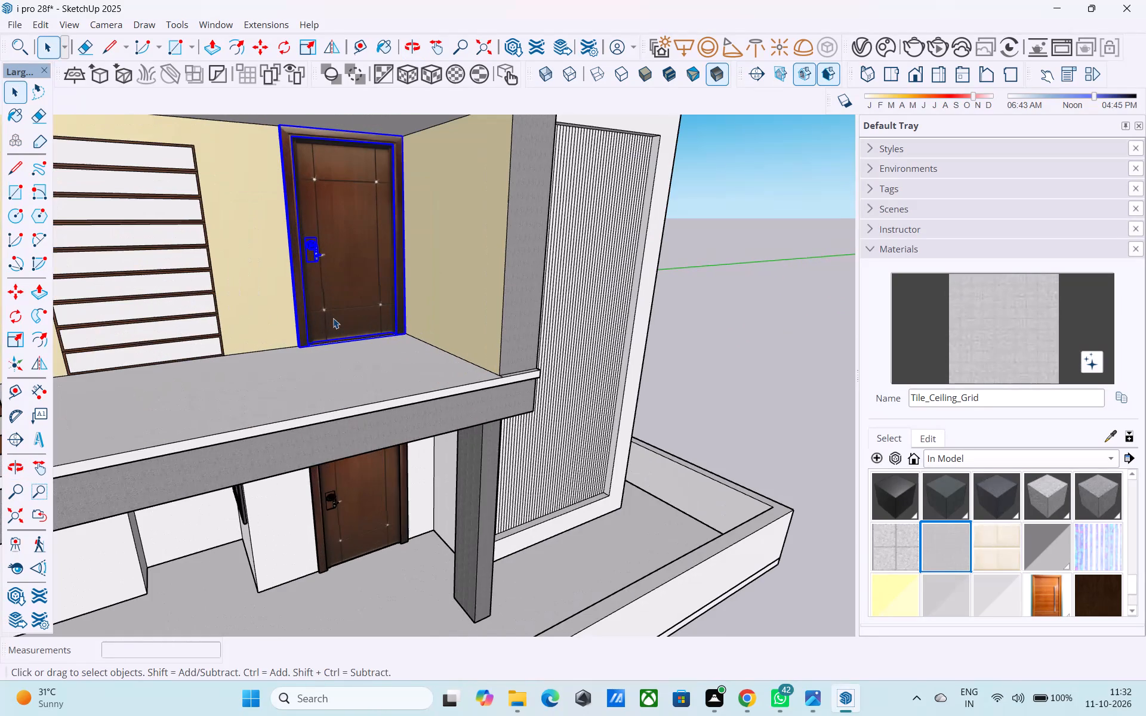
pyautogui.press('m')
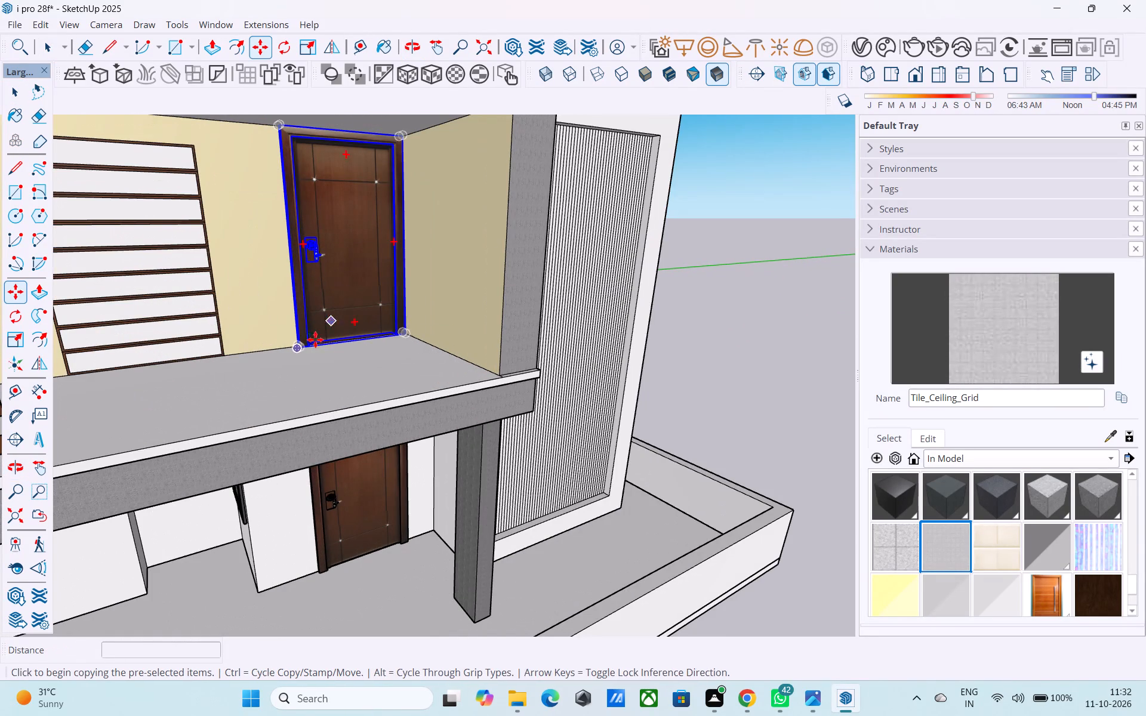
pyautogui.moveTo(293, 355); pyautogui.dragTo(304, 359, button='middle')
pyautogui.scroll(16, 304, 359)
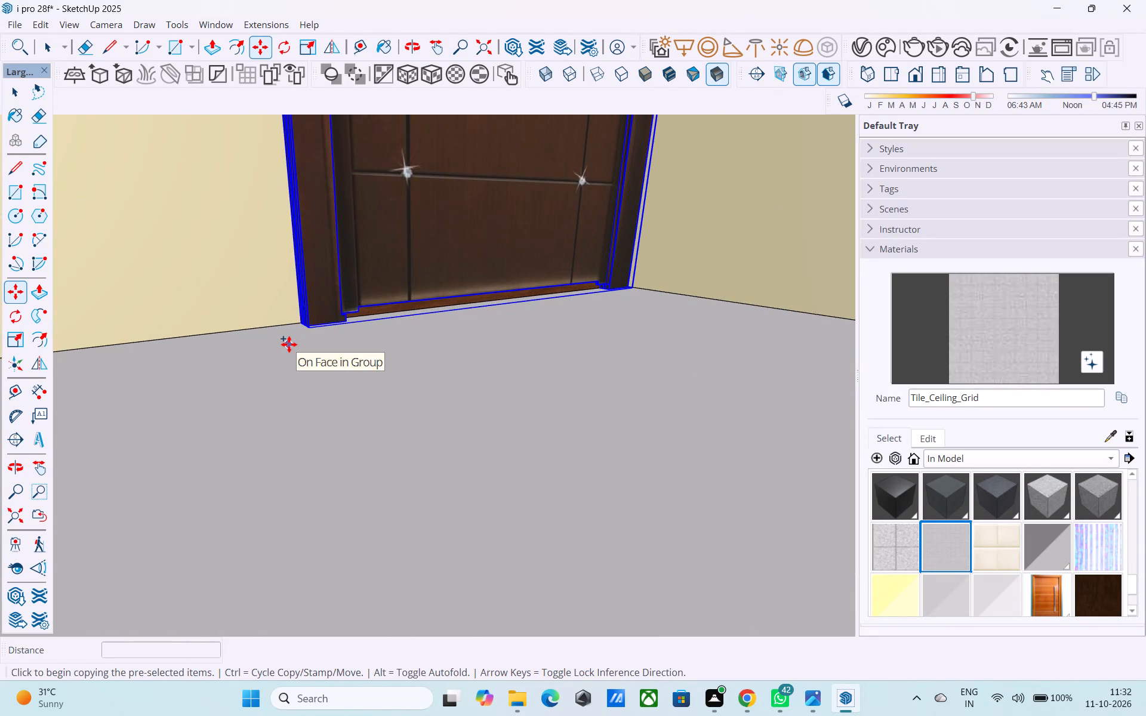
pyautogui.moveTo(295, 344); pyautogui.dragTo(339, 351, button='middle')
pyautogui.scroll(8, 298, 333)
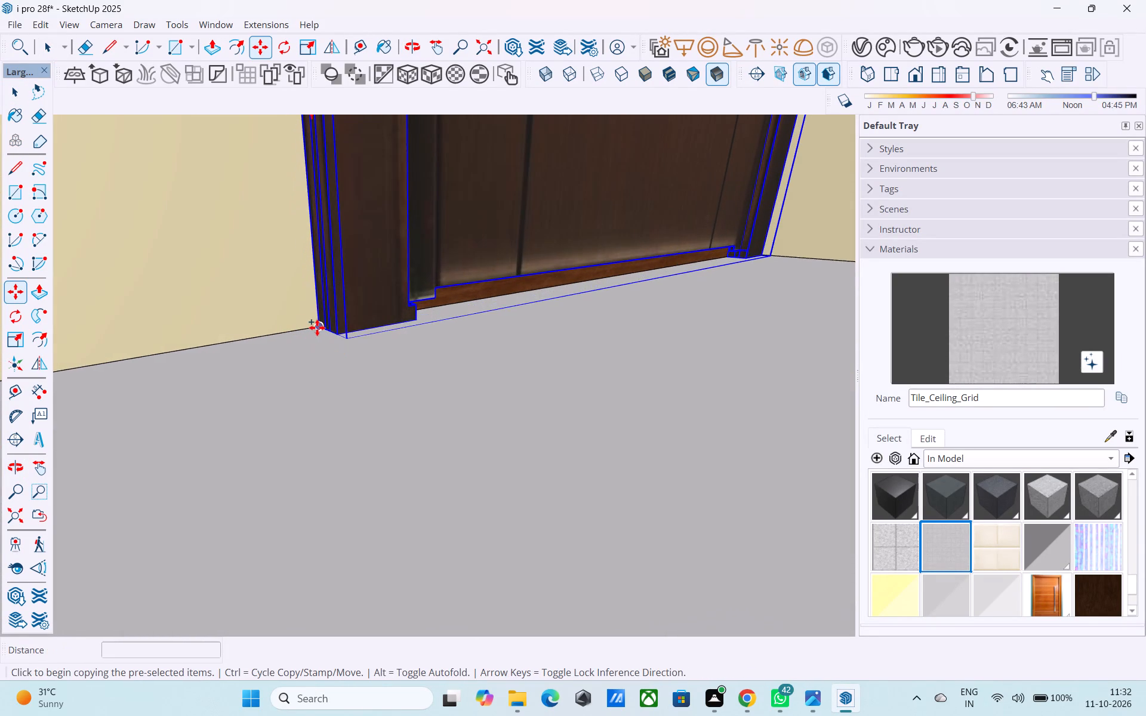
pyautogui.click(317, 327)
pyautogui.scroll(-20, 380, 208)
pyautogui.scroll(-1, 421, 229)
pyautogui.keyDown('shift'); pyautogui.moveTo(420, 232); pyautogui.dragTo(377, 498, button='middle'); pyautogui.keyUp('shift')
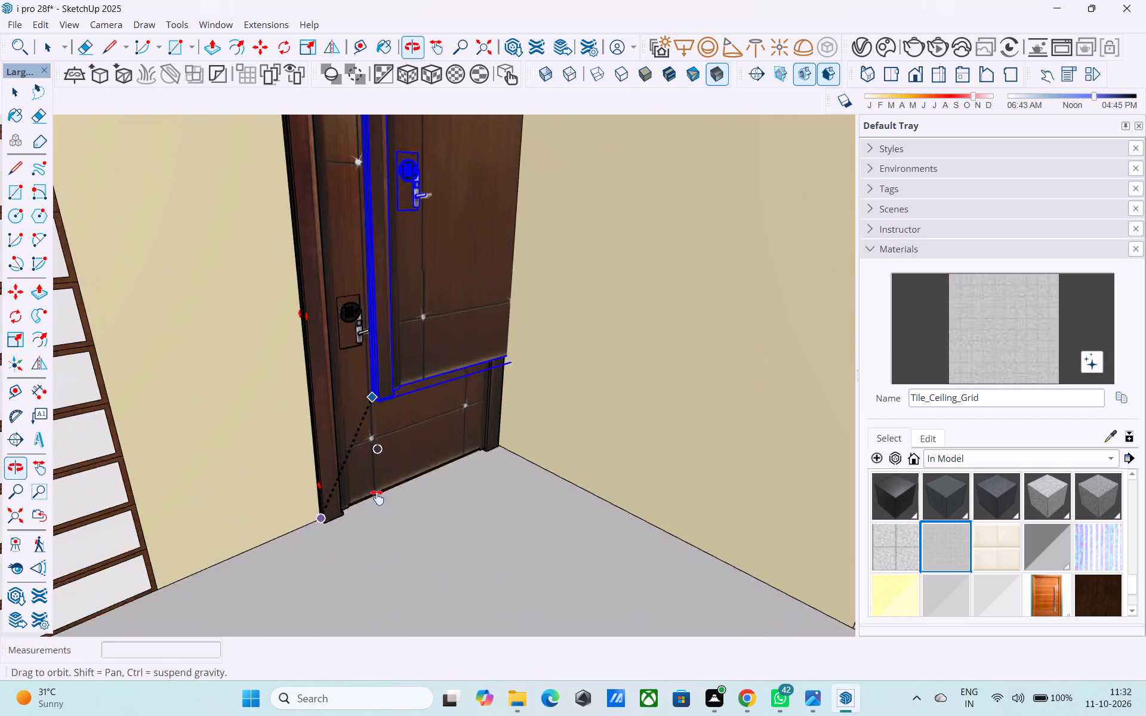
pyautogui.keyDown('shift'); pyautogui.moveTo(377, 498); pyautogui.dragTo(377, 504, button='middle'); pyautogui.keyUp('shift')
pyautogui.scroll(-10, 377, 504)
pyautogui.keyDown('shift'); pyautogui.moveTo(371, 397); pyautogui.dragTo(329, 507, button='middle'); pyautogui.keyUp('shift')
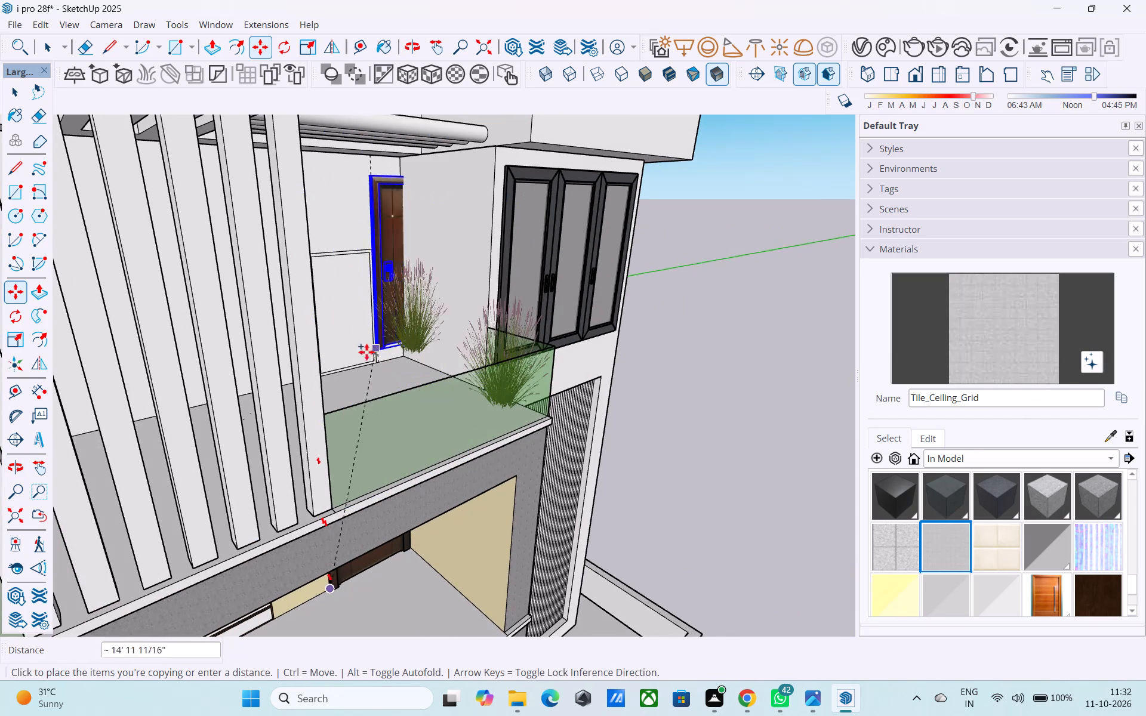
pyautogui.moveTo(325, 361); pyautogui.dragTo(214, 384, button='middle')
pyautogui.scroll(9, 340, 362)
pyautogui.moveTo(352, 362); pyautogui.dragTo(478, 368, button='middle')
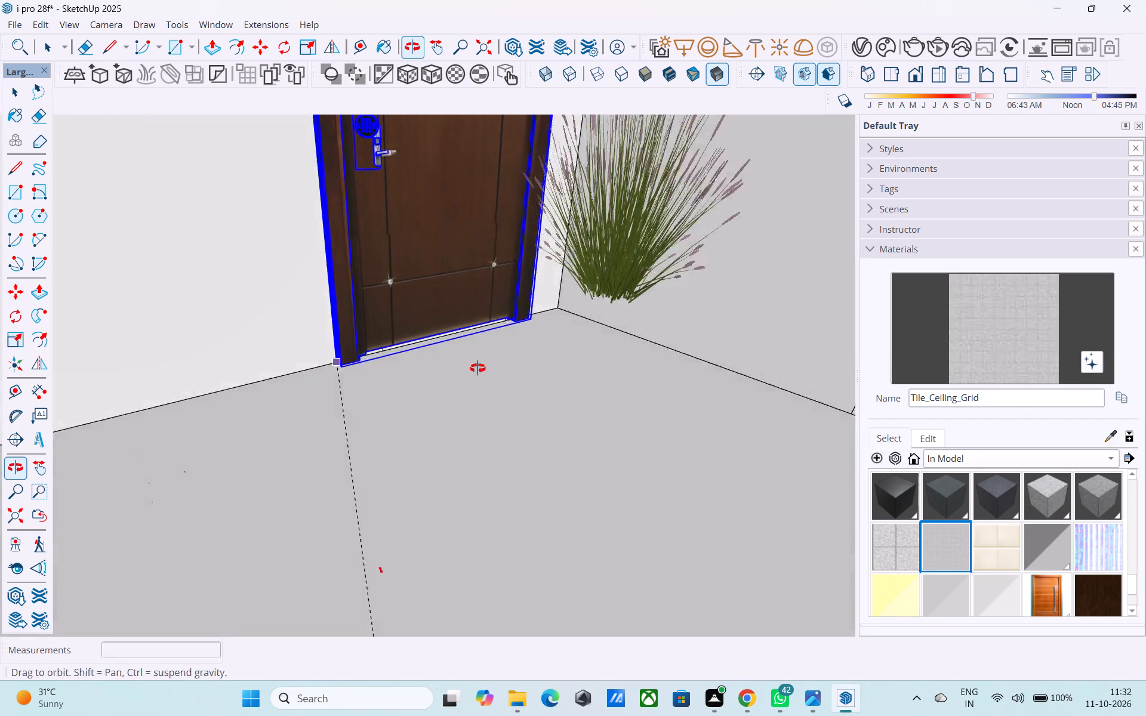
pyautogui.moveTo(478, 368); pyautogui.dragTo(534, 352, button='middle')
pyautogui.scroll(10, 370, 357)
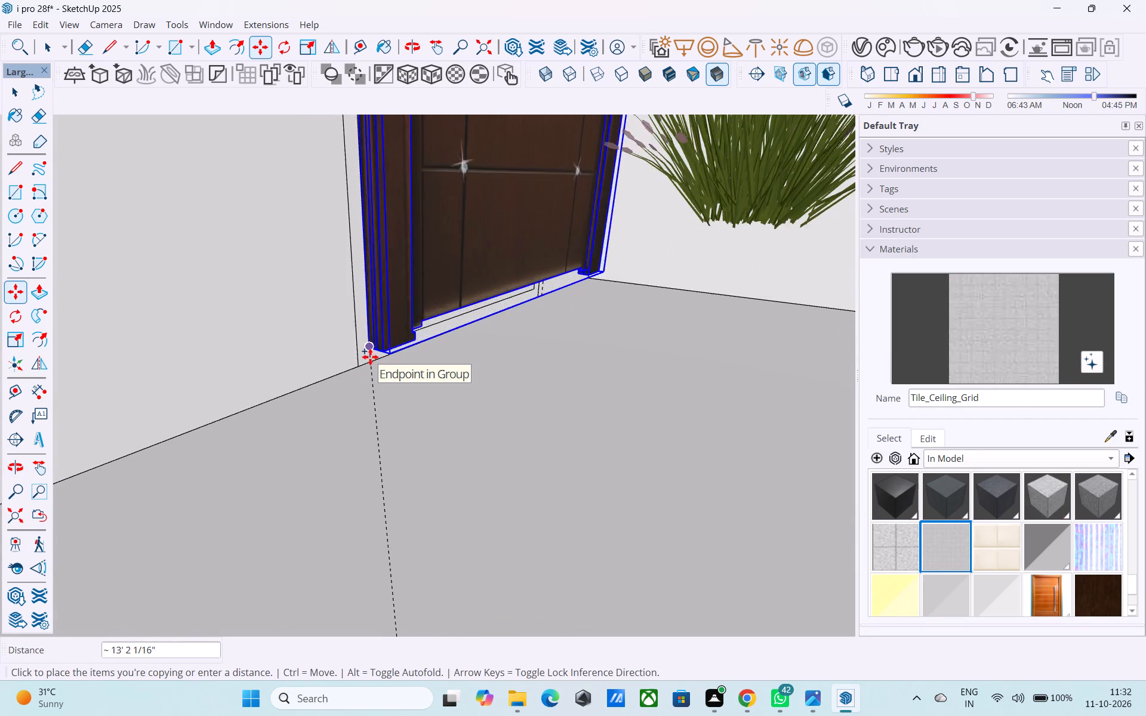
pyautogui.scroll(2, 370, 357)
pyautogui.click(358, 370)
pyautogui.moveTo(458, 350); pyautogui.dragTo(248, 335, button='middle')
pyautogui.scroll(-8, 235, 329)
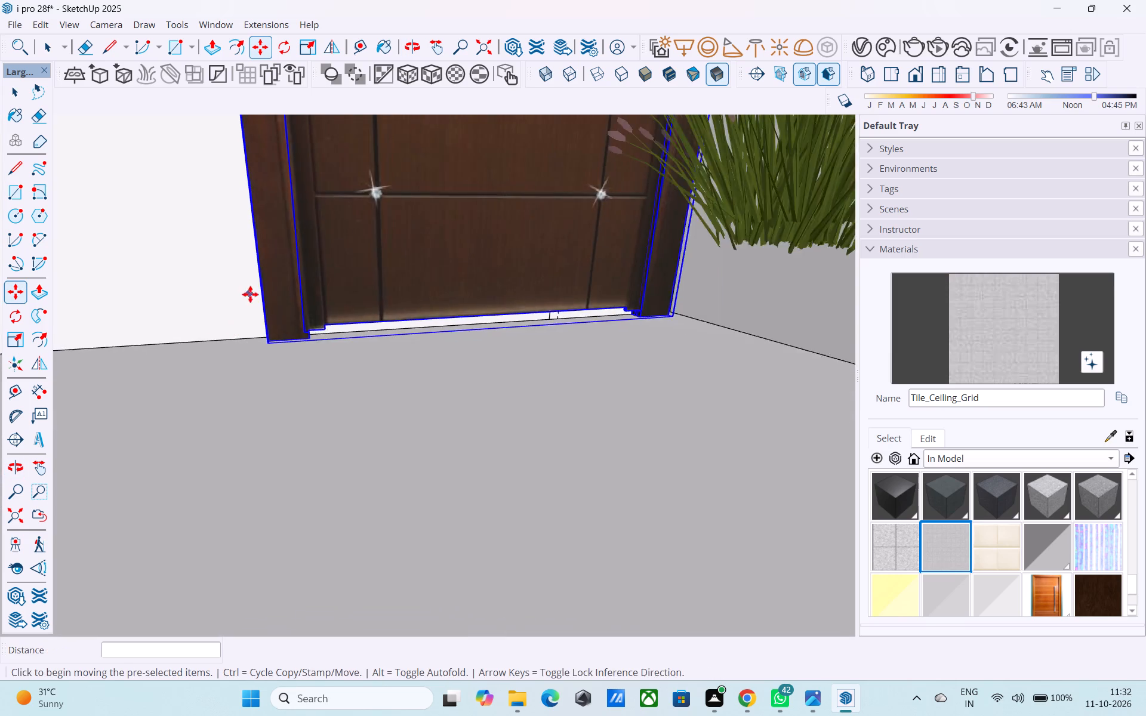
pyautogui.scroll(-20, 250, 294)
pyautogui.scroll(-20, 250, 294)
pyautogui.scroll(-5, 250, 294)
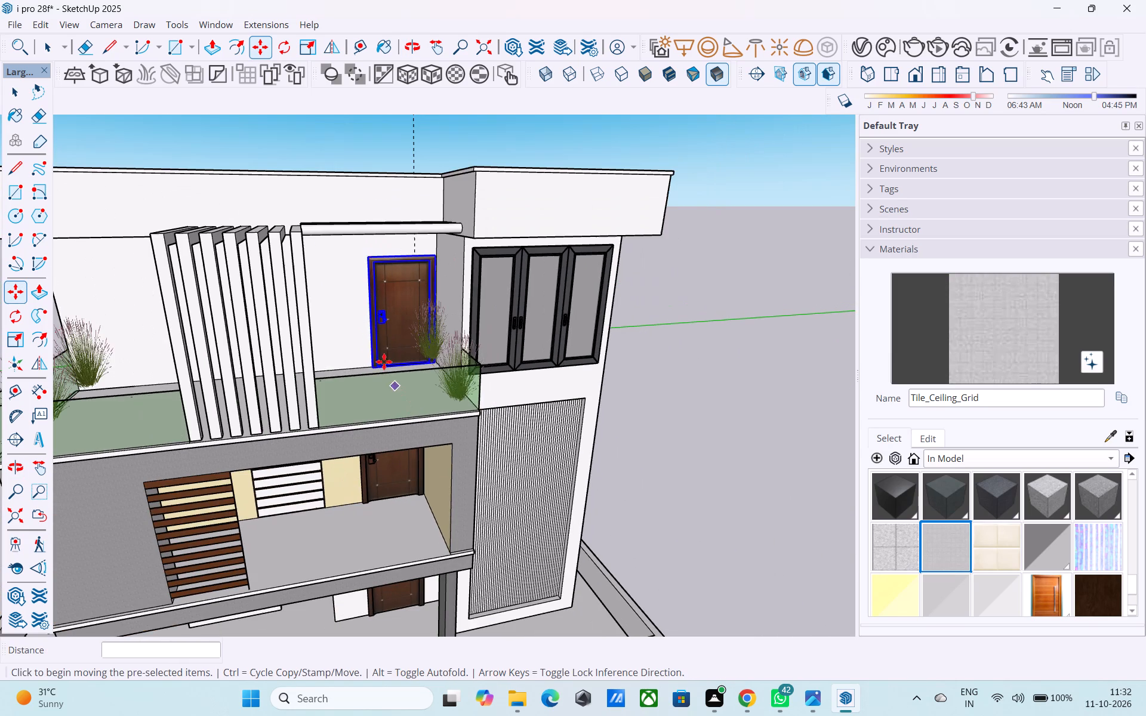
pyautogui.press('space')
pyautogui.scroll(-2, 498, 345)
pyautogui.click(677, 363)
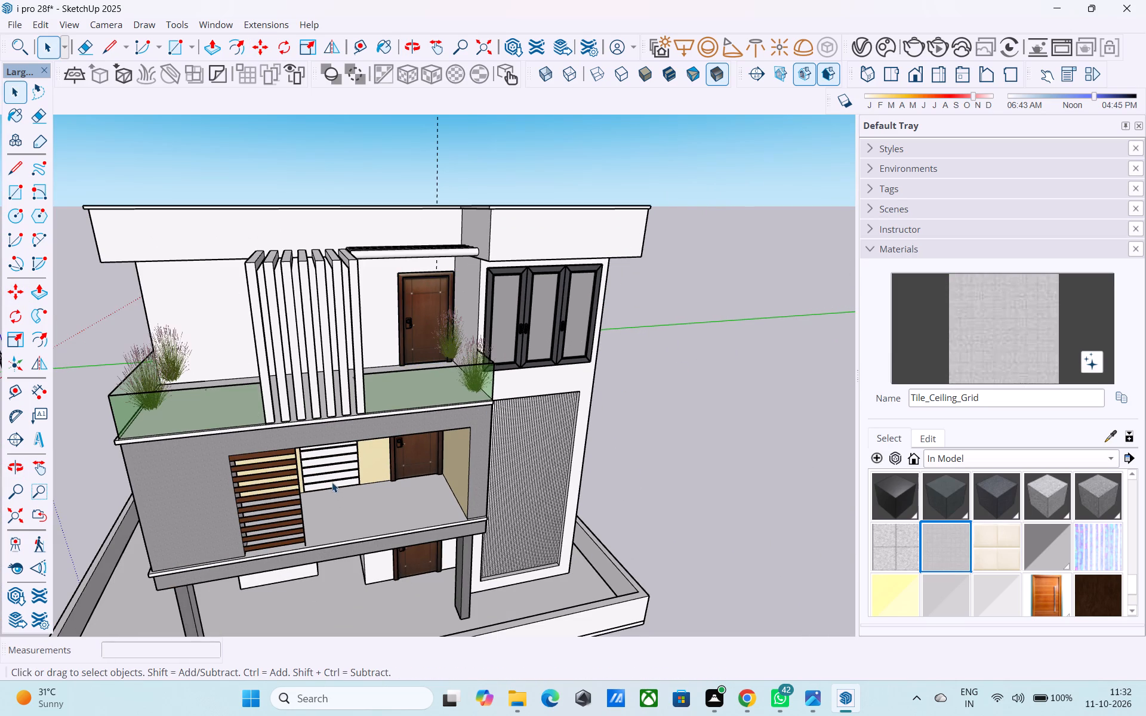
# Examine the whole house from the front, both sides and the balcony with the three doors in place.
pyautogui.moveTo(266, 488); pyautogui.dragTo(450, 384, button='middle')
pyautogui.scroll(-6, 420, 368)
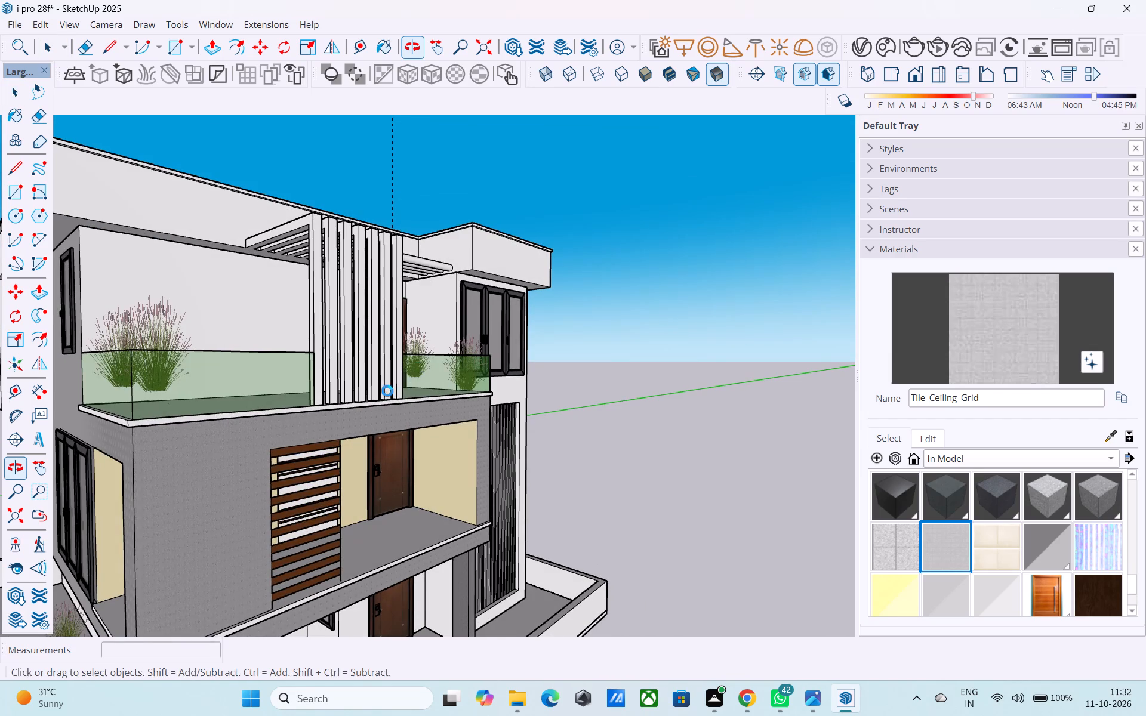
pyautogui.scroll(-3, 389, 398)
pyautogui.moveTo(383, 408); pyautogui.dragTo(421, 446, button='middle')
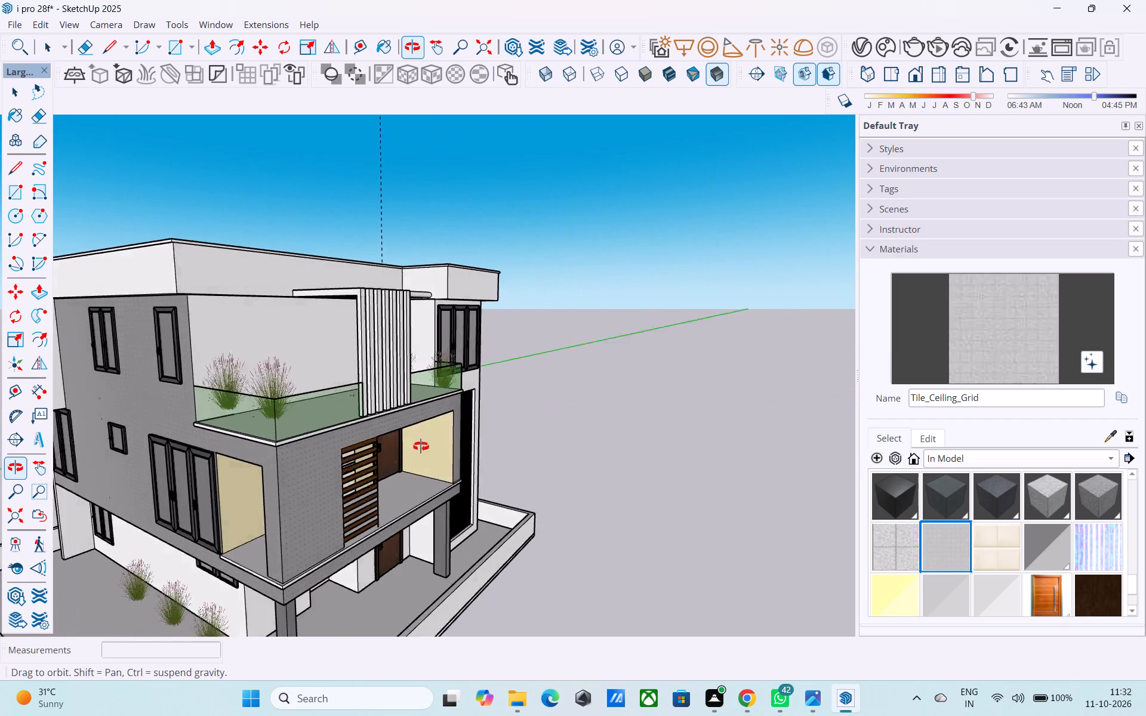
pyautogui.moveTo(421, 446); pyautogui.dragTo(171, 347, button='middle')
pyautogui.moveTo(551, 409); pyautogui.dragTo(170, 477, button='middle')
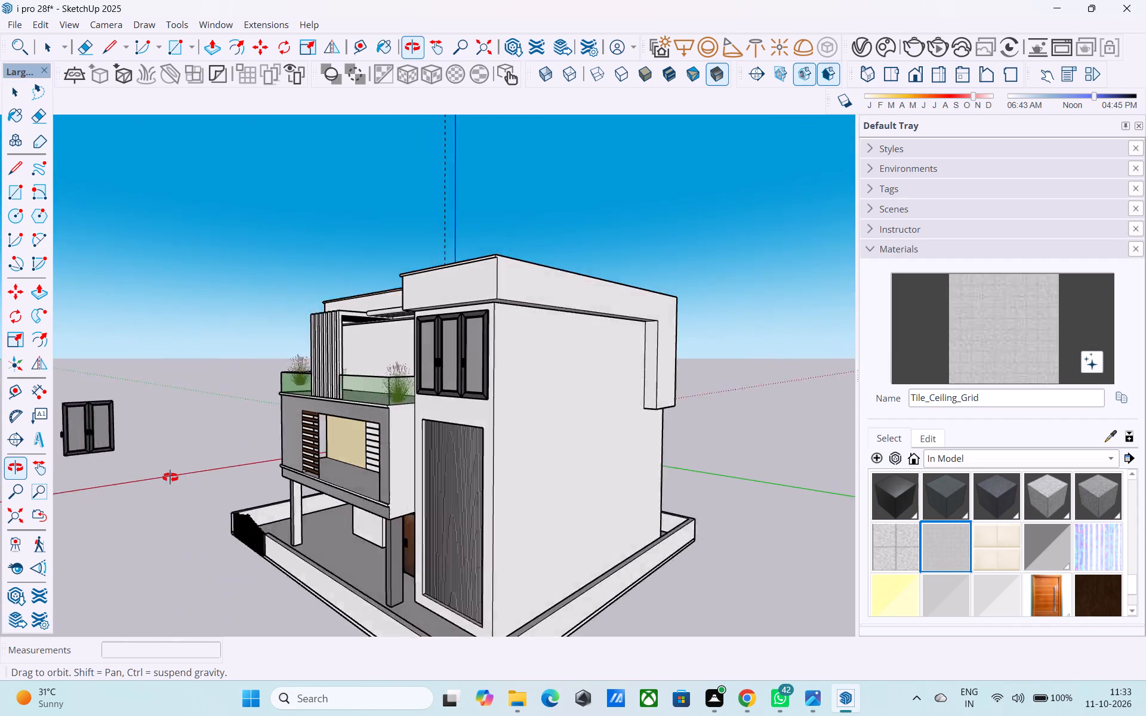
pyautogui.moveTo(170, 477); pyautogui.dragTo(350, 514, button='middle')
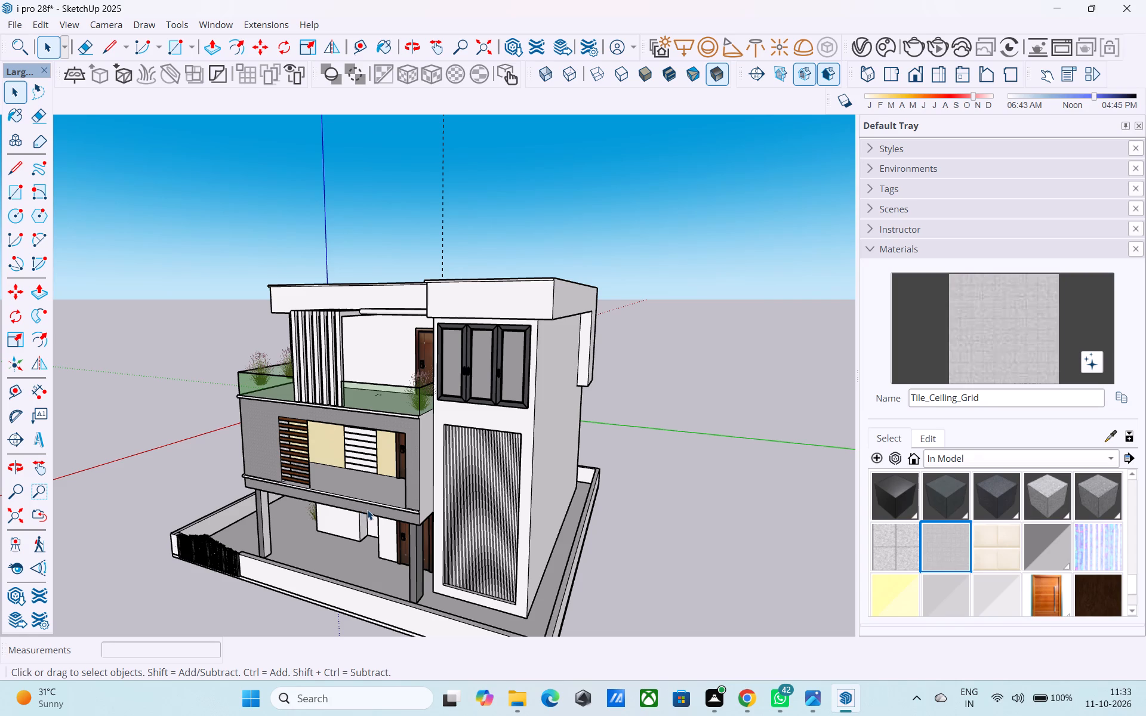
pyautogui.scroll(-4, 473, 493)
pyautogui.moveTo(512, 490); pyautogui.dragTo(565, 483, button='middle')
pyautogui.click(633, 460)
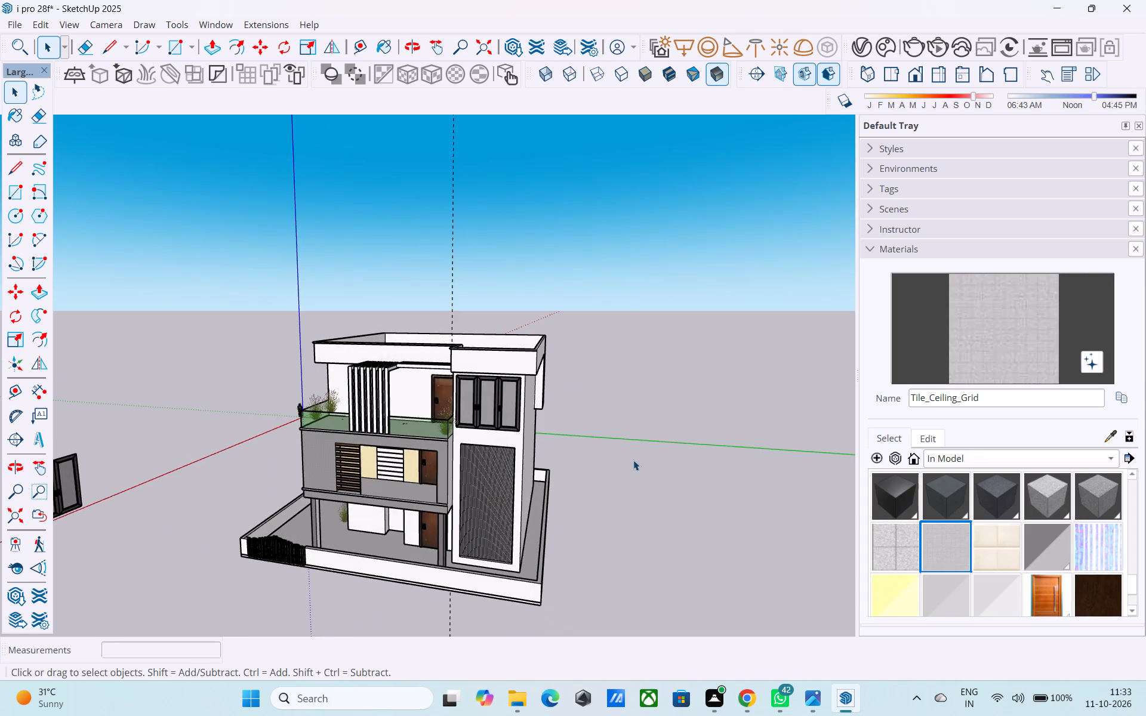
pyautogui.scroll(-3, 498, 468)
pyautogui.moveTo(498, 469); pyautogui.dragTo(830, 471, button='middle')
pyautogui.moveTo(430, 470); pyautogui.dragTo(602, 463, button='middle')
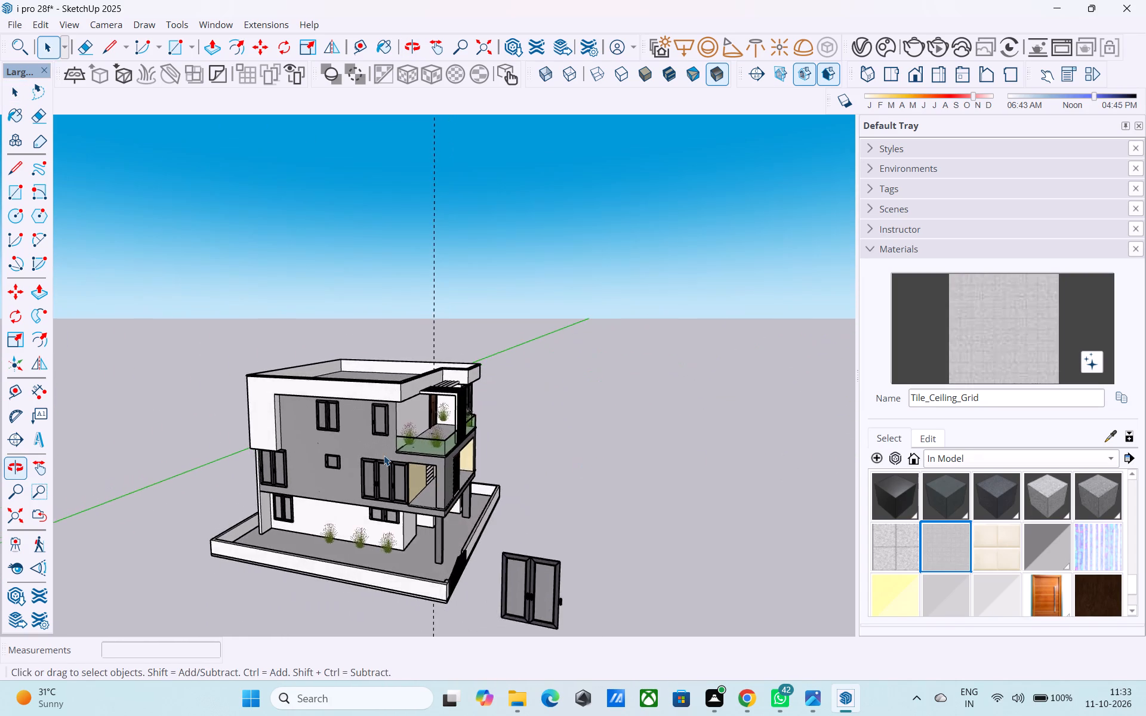
pyautogui.scroll(4, 384, 455)
pyautogui.moveTo(372, 441); pyautogui.dragTo(337, 436, button='middle')
pyautogui.moveTo(547, 421); pyautogui.dragTo(491, 421, button='middle')
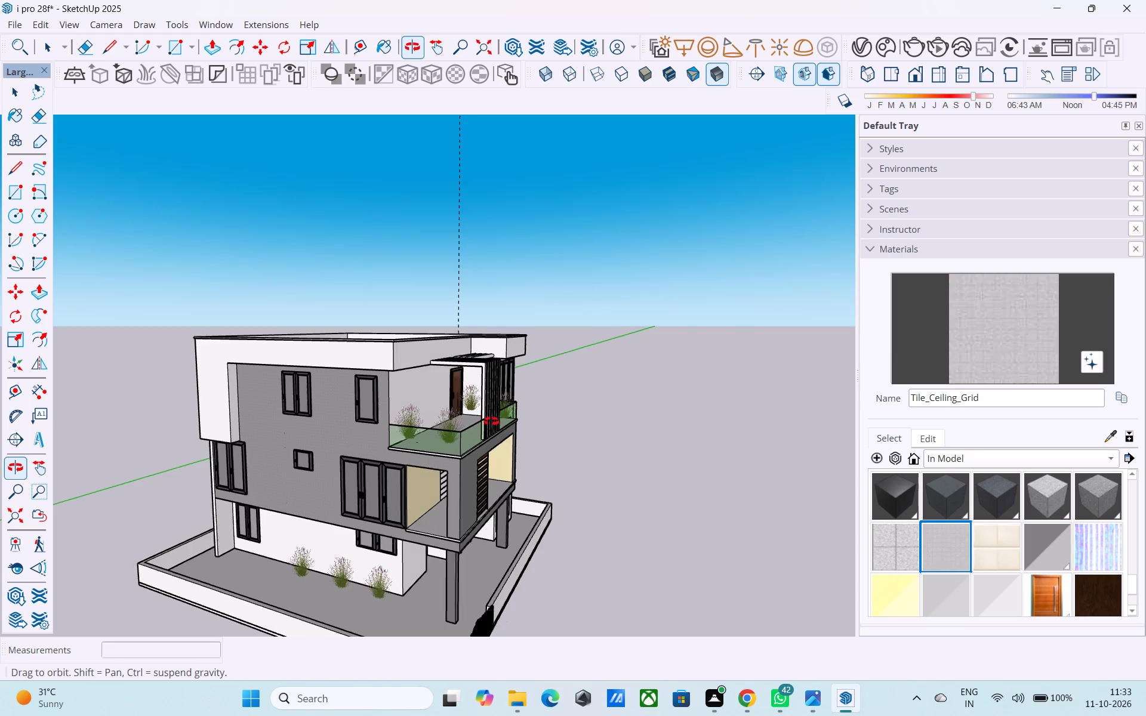
pyautogui.moveTo(491, 421); pyautogui.dragTo(266, 422, button='middle')
pyautogui.moveTo(546, 416); pyautogui.dragTo(420, 415, button='middle')
pyautogui.scroll(3, 469, 408)
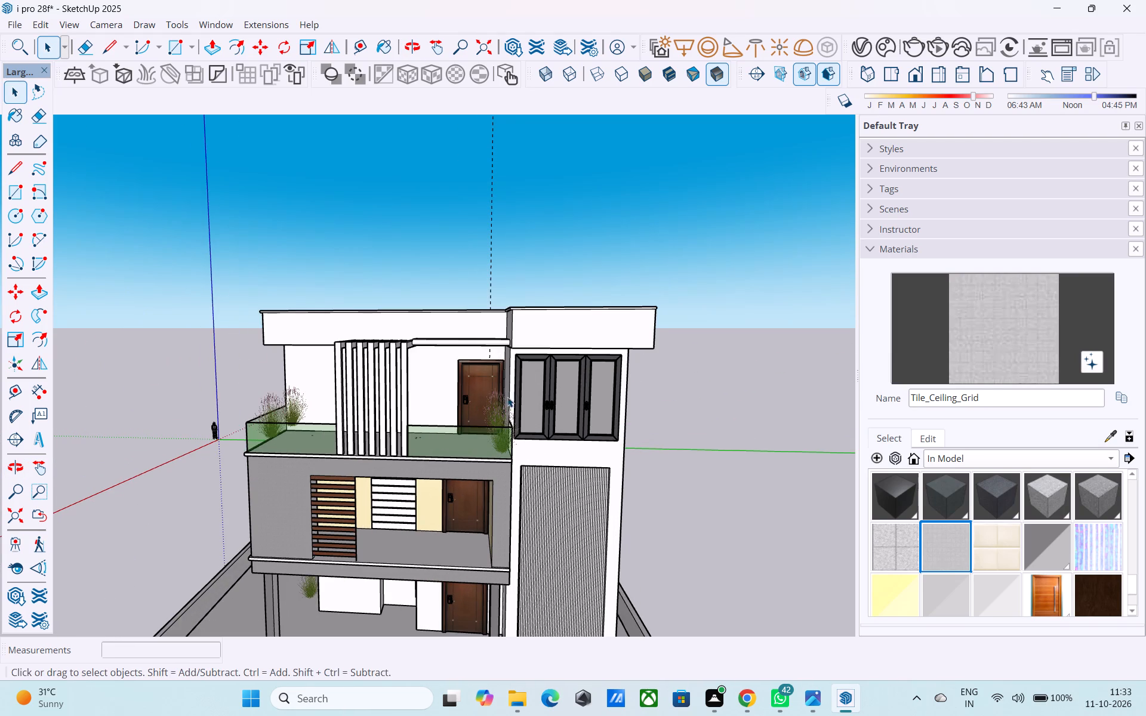
# Inside the house group, copy the upper three-panel window about 19' 8" onto the balcony wall beside the door.
pyautogui.click(518, 393)
pyautogui.doubleClick(517, 389)
pyautogui.scroll(4, 519, 388)
pyautogui.click(519, 388)
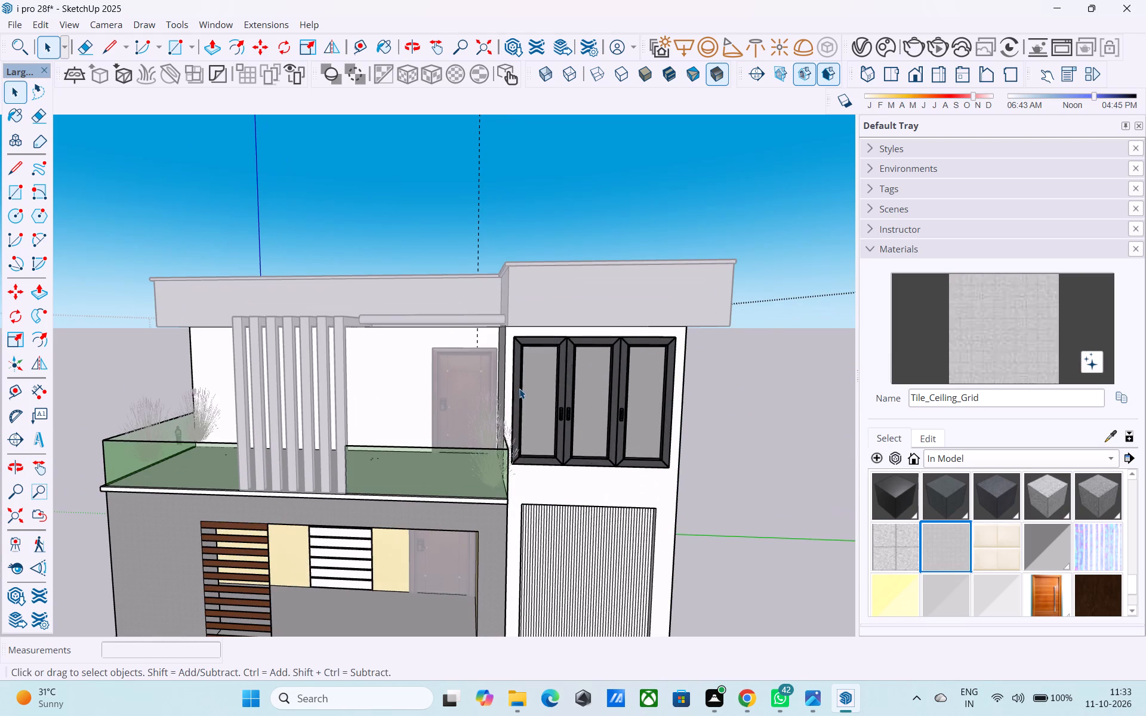
pyautogui.press('m')
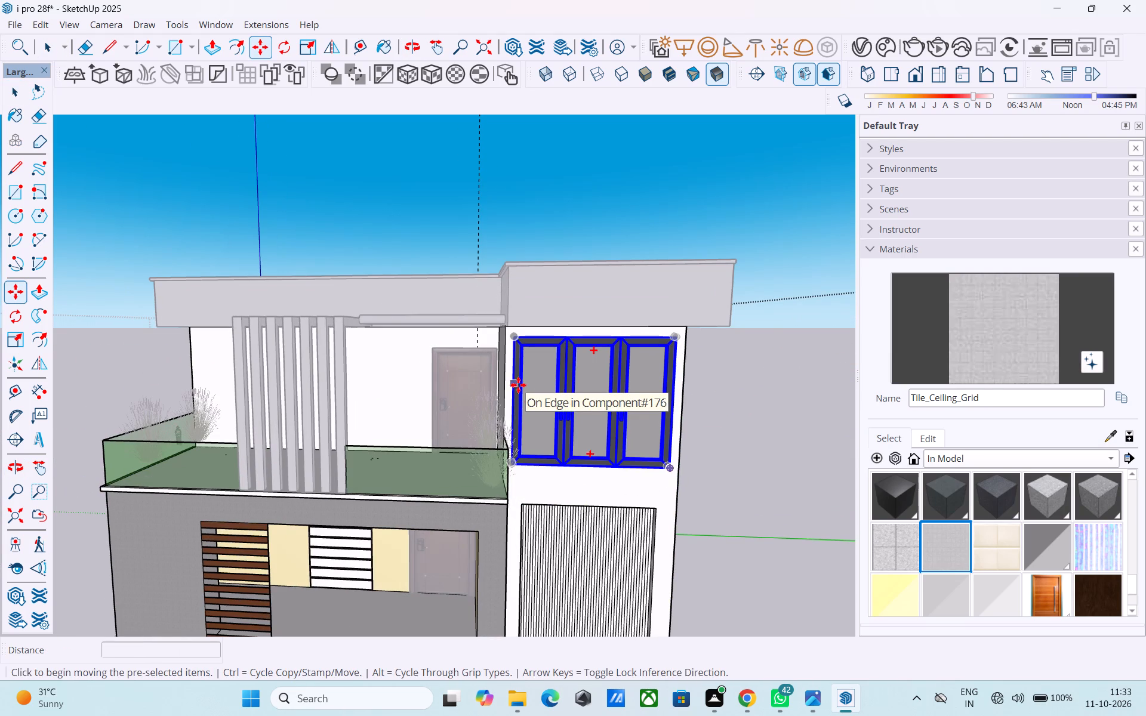
pyautogui.scroll(14, 526, 476)
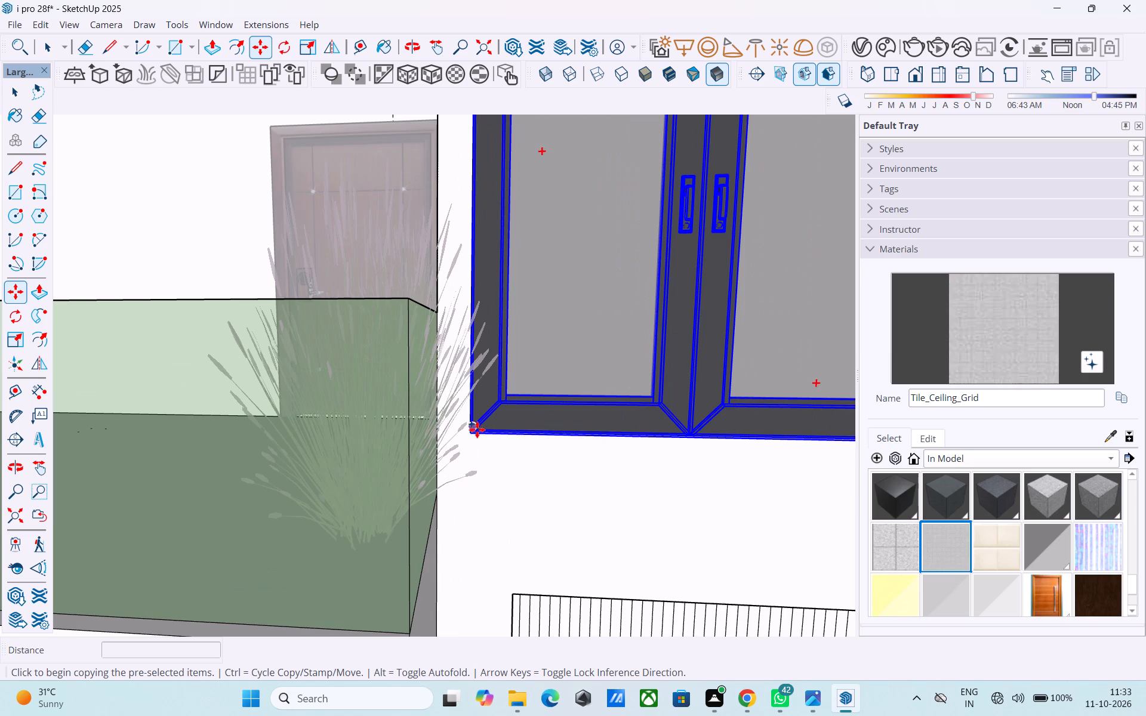
pyautogui.click(476, 434)
pyautogui.scroll(-10, 490, 433)
pyautogui.scroll(-3, 281, 382)
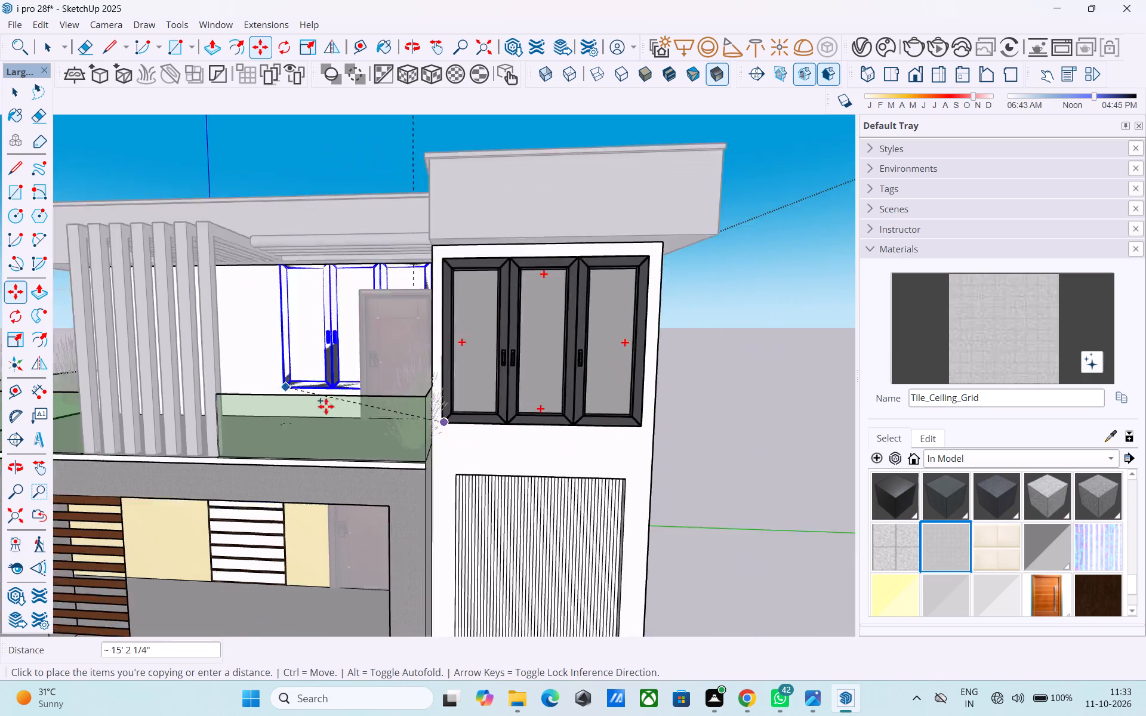
pyautogui.scroll(-7, 326, 406)
pyautogui.moveTo(264, 439); pyautogui.dragTo(683, 430, button='middle')
pyautogui.scroll(8, 357, 425)
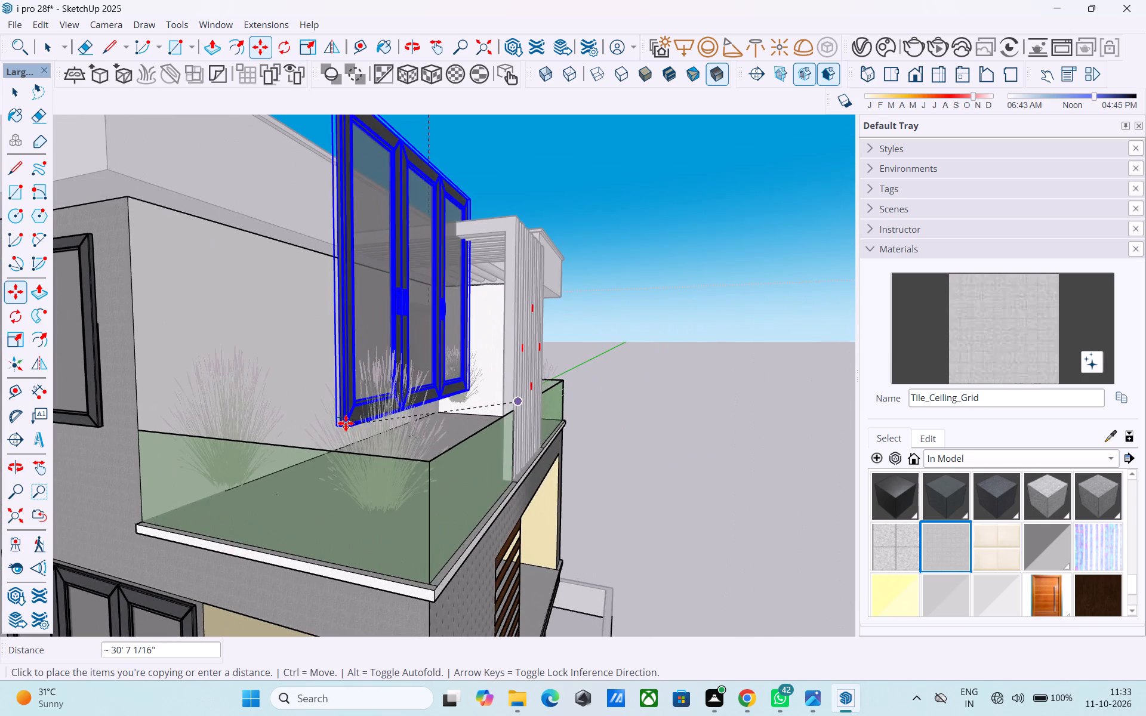
pyautogui.moveTo(396, 386); pyautogui.dragTo(333, 499, button='middle')
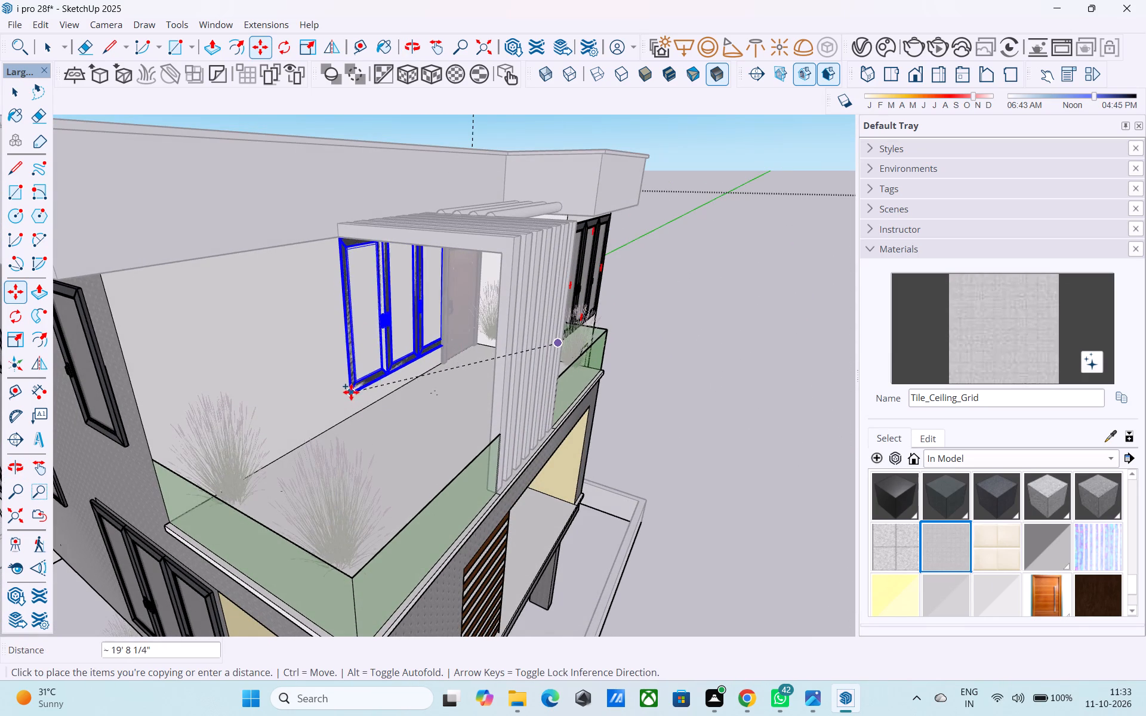
pyautogui.click(351, 392)
# Move the copied balcony window 3" along the red axis, out from the wall, and leave the house group.
pyautogui.moveTo(297, 400); pyautogui.dragTo(396, 376, button='middle')
pyautogui.press('m')
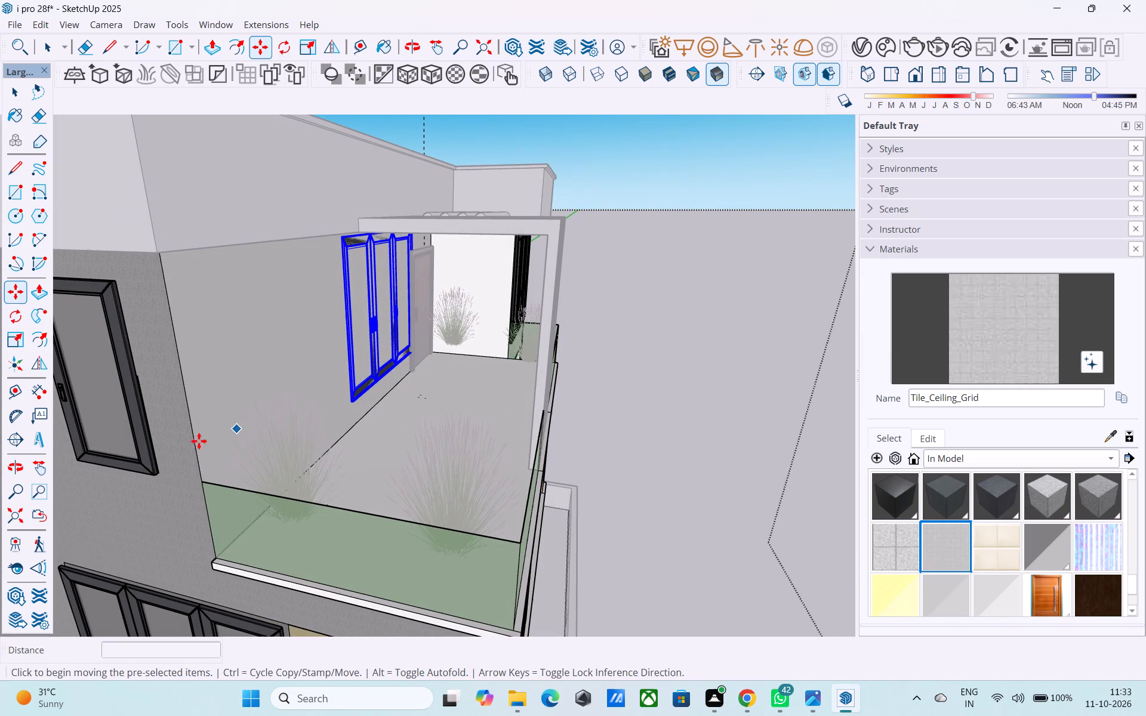
pyautogui.click(142, 414)
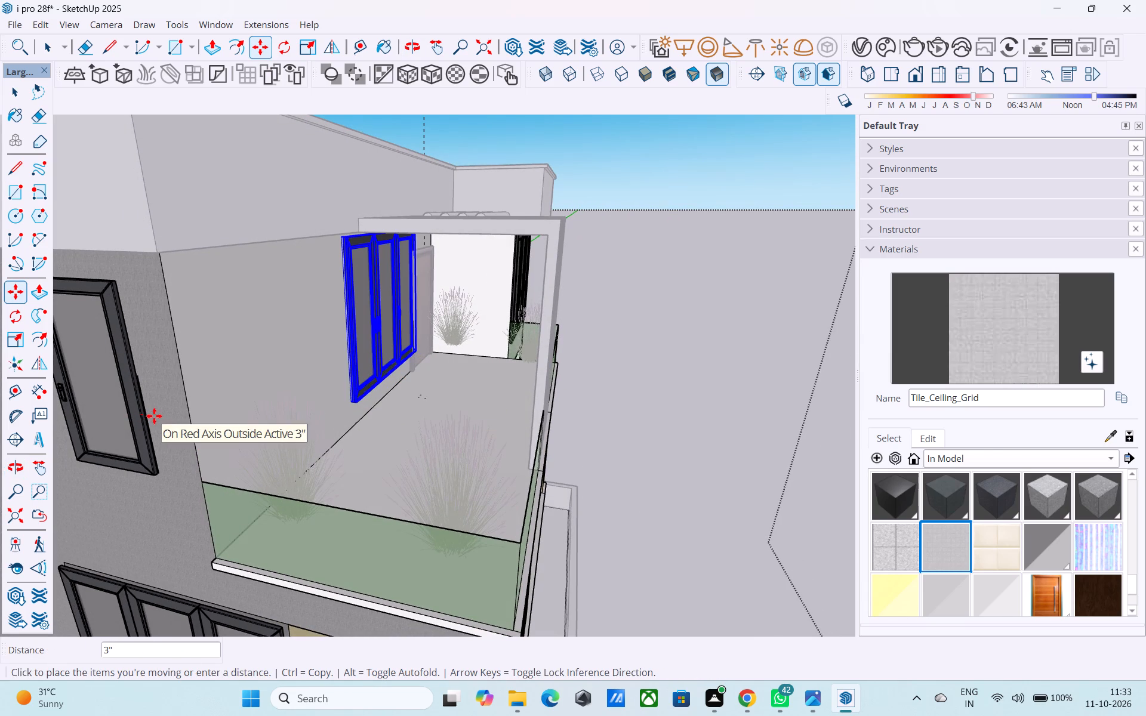
pyautogui.click(154, 416)
pyautogui.press('space')
pyautogui.scroll(-3, 155, 416)
pyautogui.scroll(-3, 488, 366)
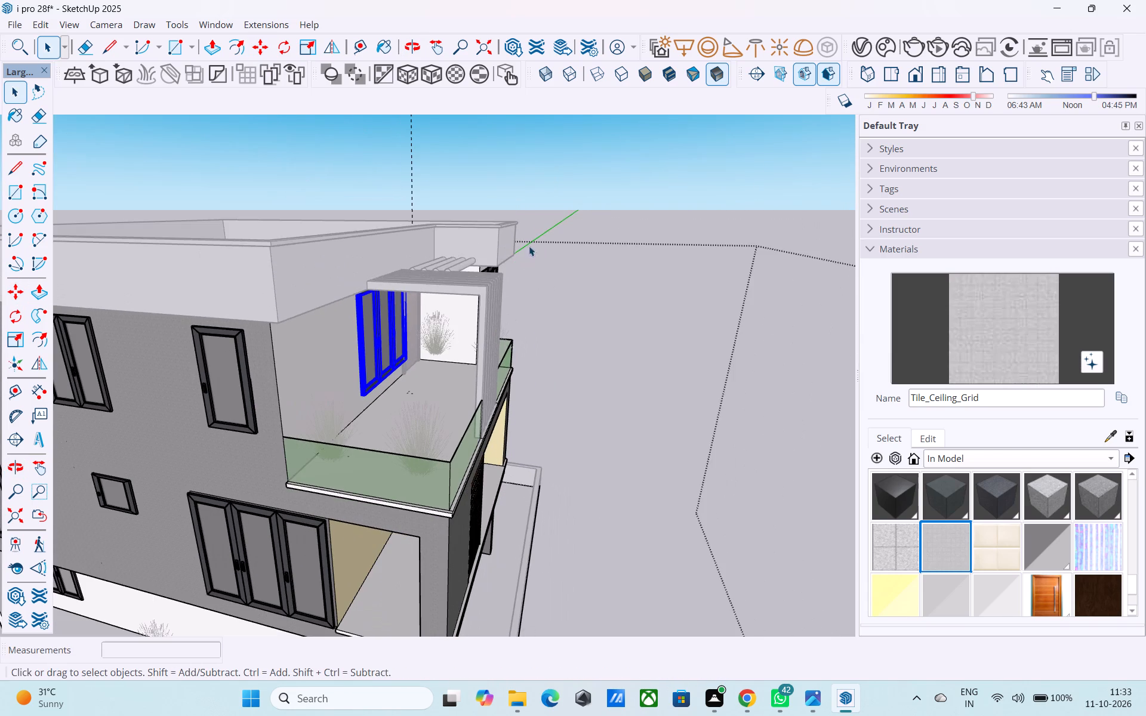
pyautogui.click(540, 211)
# Reopen the house group and shorten the balcony window by scaling its bottom edge upward.
pyautogui.moveTo(553, 301); pyautogui.dragTo(254, 295, button='middle')
pyautogui.scroll(-3, 343, 326)
pyautogui.moveTo(513, 374); pyautogui.dragTo(276, 349, button='middle')
pyautogui.scroll(4, 428, 347)
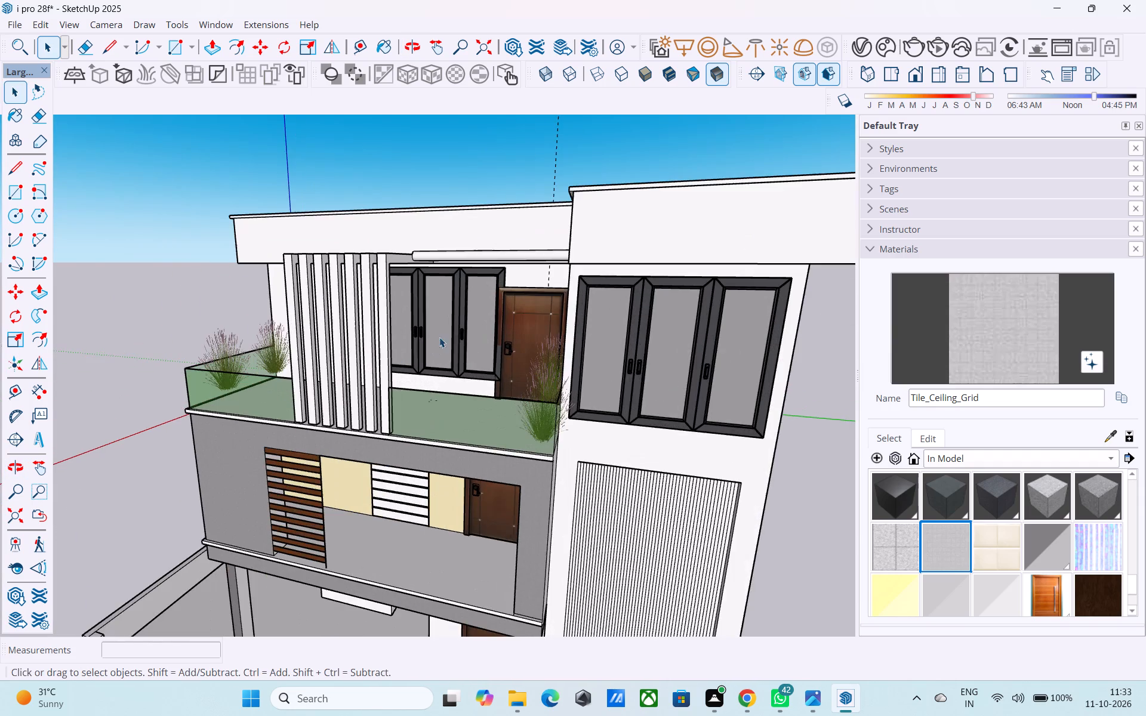
pyautogui.scroll(-1, 466, 329)
pyautogui.keyDown('shift'); pyautogui.moveTo(469, 331); pyautogui.dragTo(445, 320, button='middle'); pyautogui.keyUp('shift')
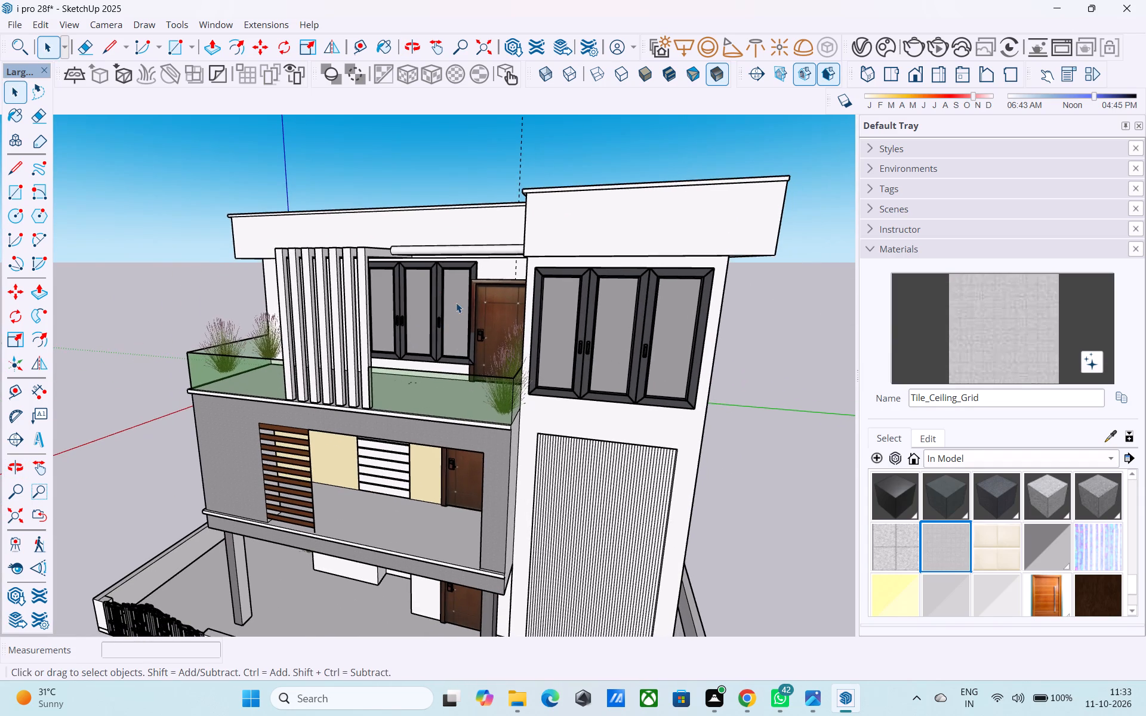
pyautogui.scroll(6, 456, 303)
pyautogui.click(436, 306)
pyautogui.scroll(-4, 431, 304)
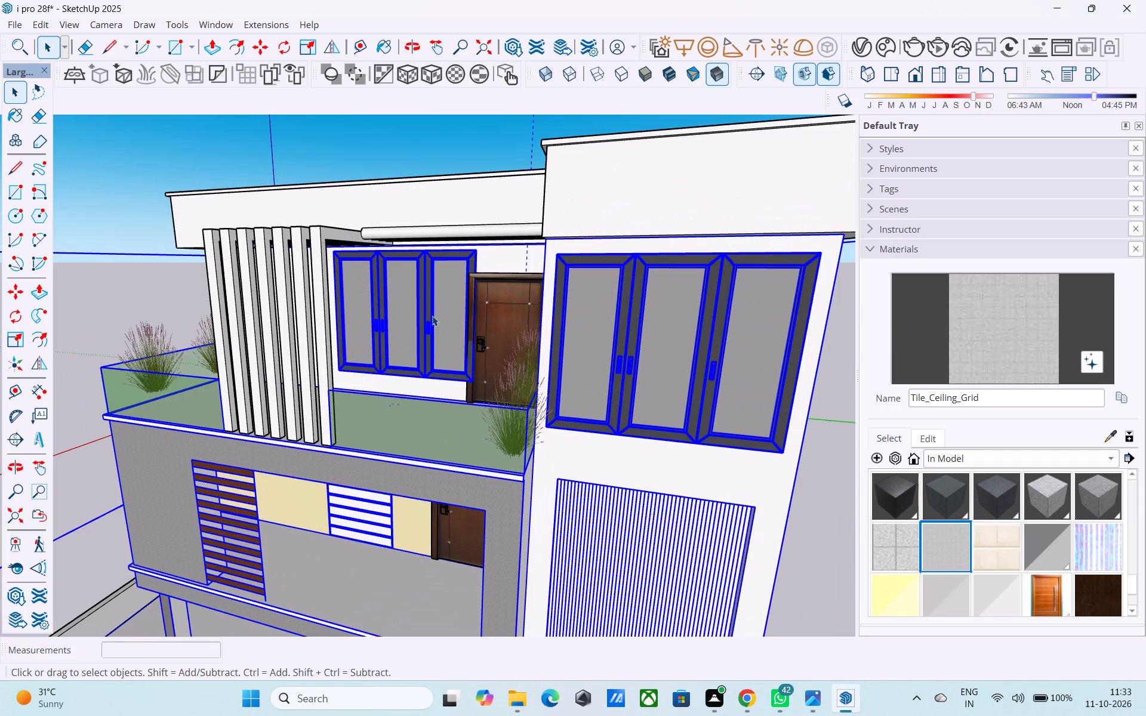
pyautogui.doubleClick(645, 311)
pyautogui.scroll(4, 485, 339)
pyautogui.click(411, 321)
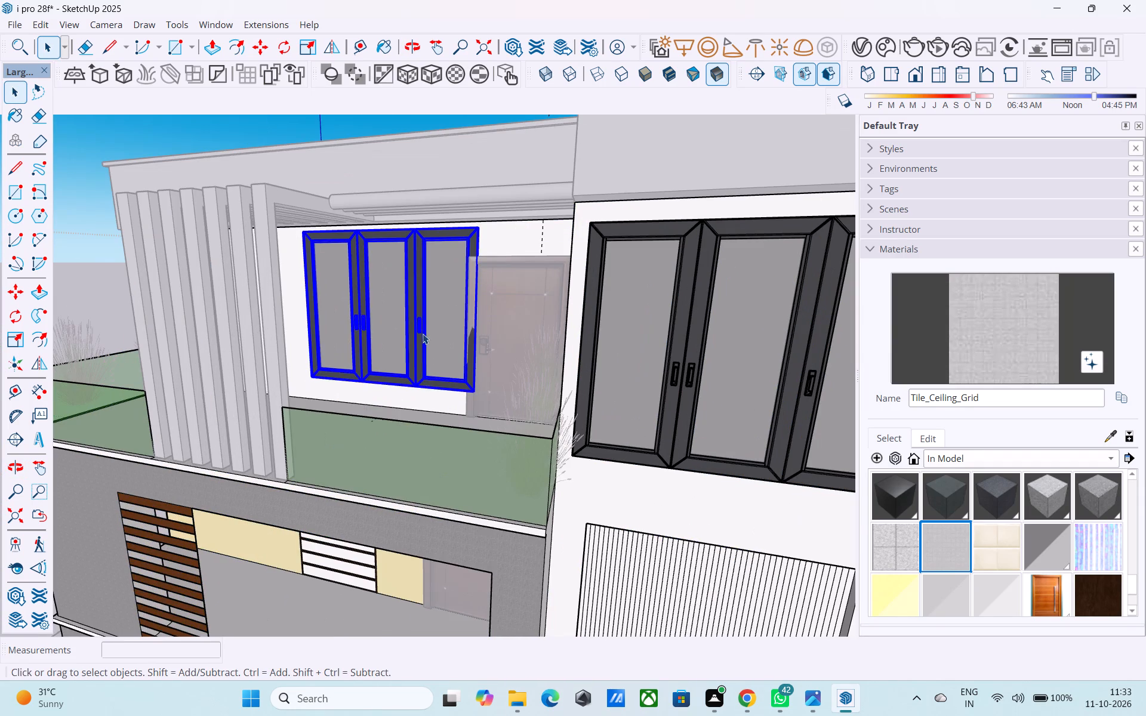
pyautogui.press('s')
pyautogui.moveTo(400, 387); pyautogui.dragTo(367, 372, button='middle')
pyautogui.scroll(11, 387, 403)
pyautogui.moveTo(406, 397); pyautogui.dragTo(341, 446, button='middle')
pyautogui.scroll(3, 359, 400)
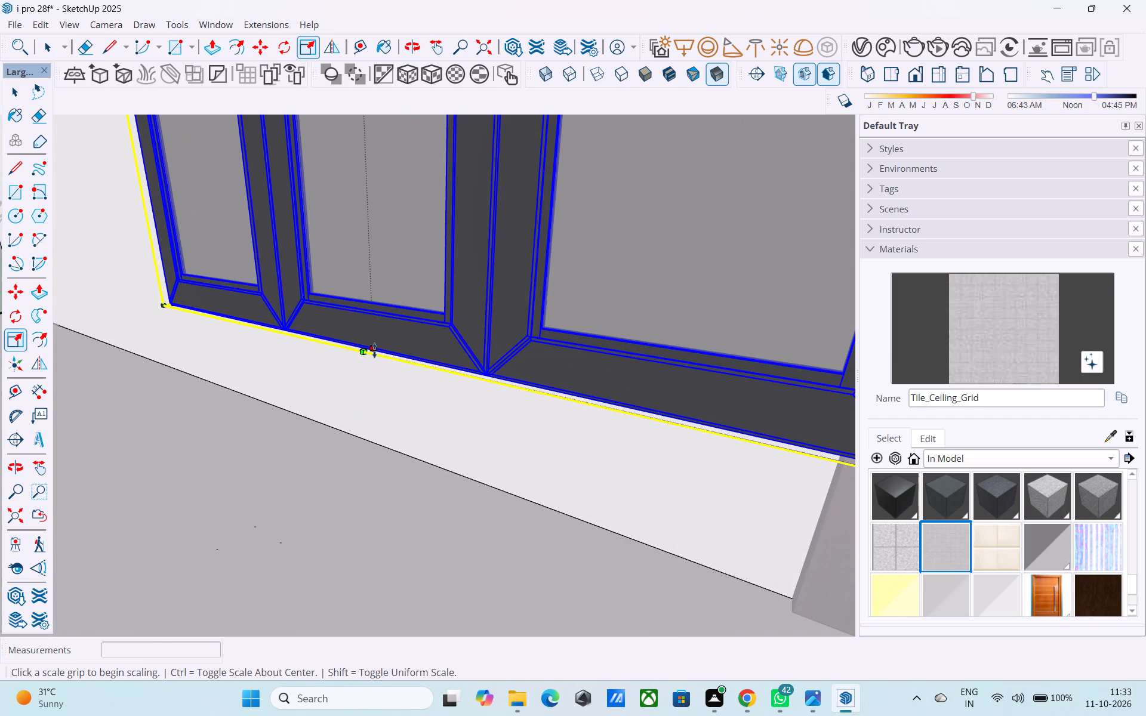
pyautogui.moveTo(374, 350); pyautogui.dragTo(359, 235)
# Narrow the balcony window to a green-axis scale of about 0.79, pulling its side away from the door.
pyautogui.scroll(-10, 366, 246)
pyautogui.scroll(-6, 553, 249)
pyautogui.moveTo(553, 243); pyautogui.dragTo(544, 315, button='middle')
pyautogui.scroll(5, 570, 239)
pyautogui.moveTo(585, 183); pyautogui.dragTo(496, 185)
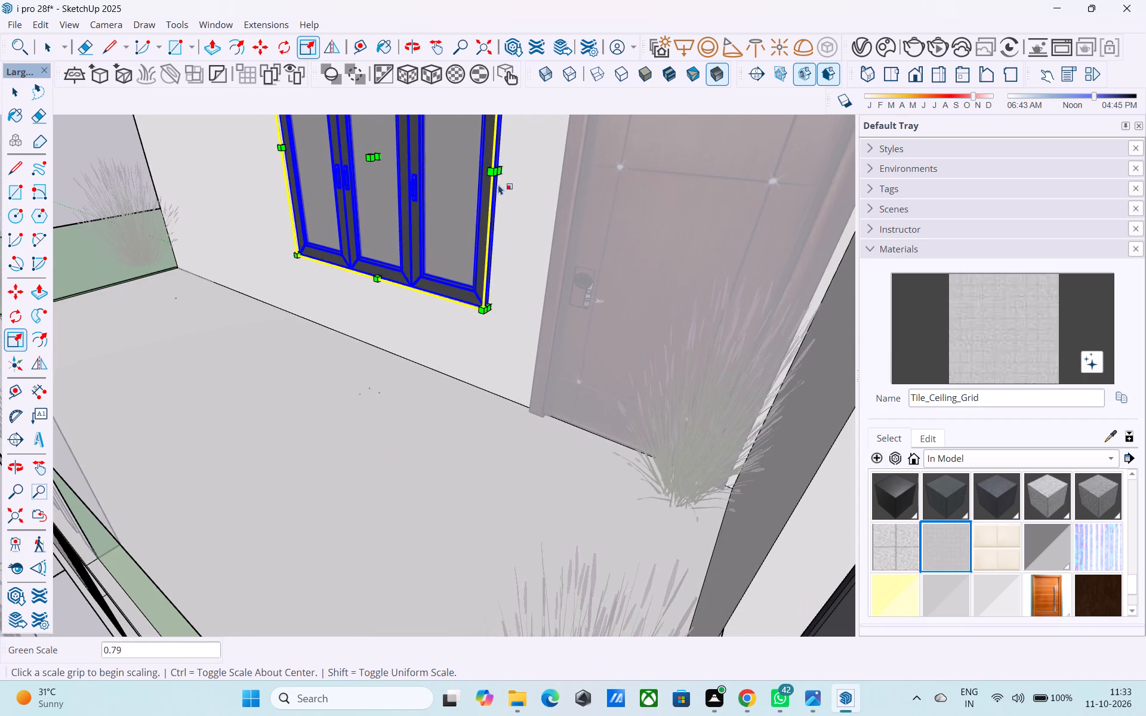
pyautogui.scroll(-3, 501, 204)
pyautogui.moveTo(520, 230); pyautogui.dragTo(615, 266, button='middle')
pyautogui.scroll(-8, 617, 262)
pyautogui.moveTo(485, 240); pyautogui.dragTo(457, 153, button='middle')
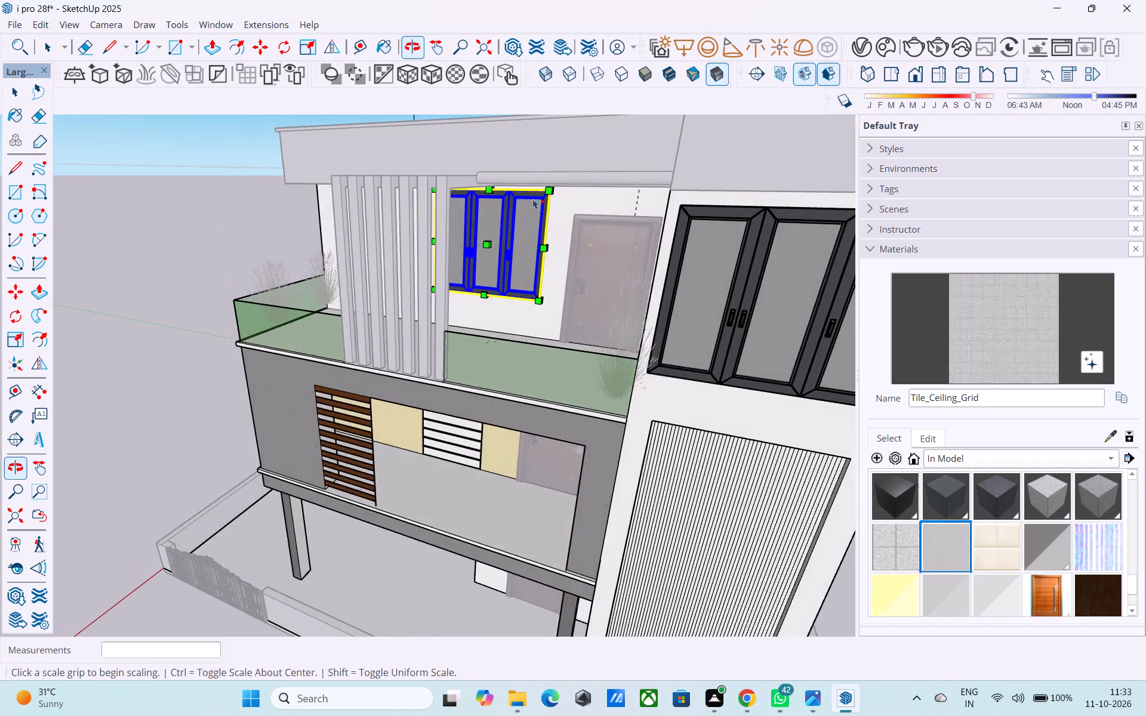
# Shorten the balcony window by scaling its top edge downward, and leave the house group.
pyautogui.scroll(10, 531, 199)
pyautogui.moveTo(457, 179); pyautogui.dragTo(457, 183)
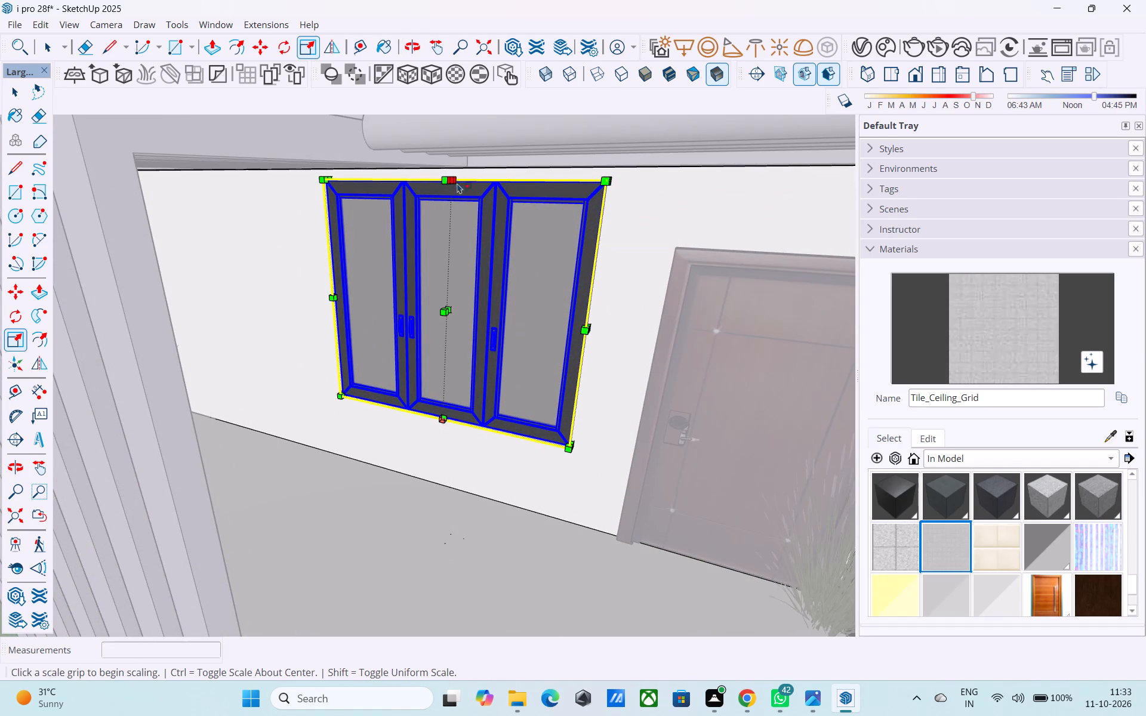
pyautogui.moveTo(457, 183); pyautogui.dragTo(458, 224)
pyautogui.scroll(-9, 458, 224)
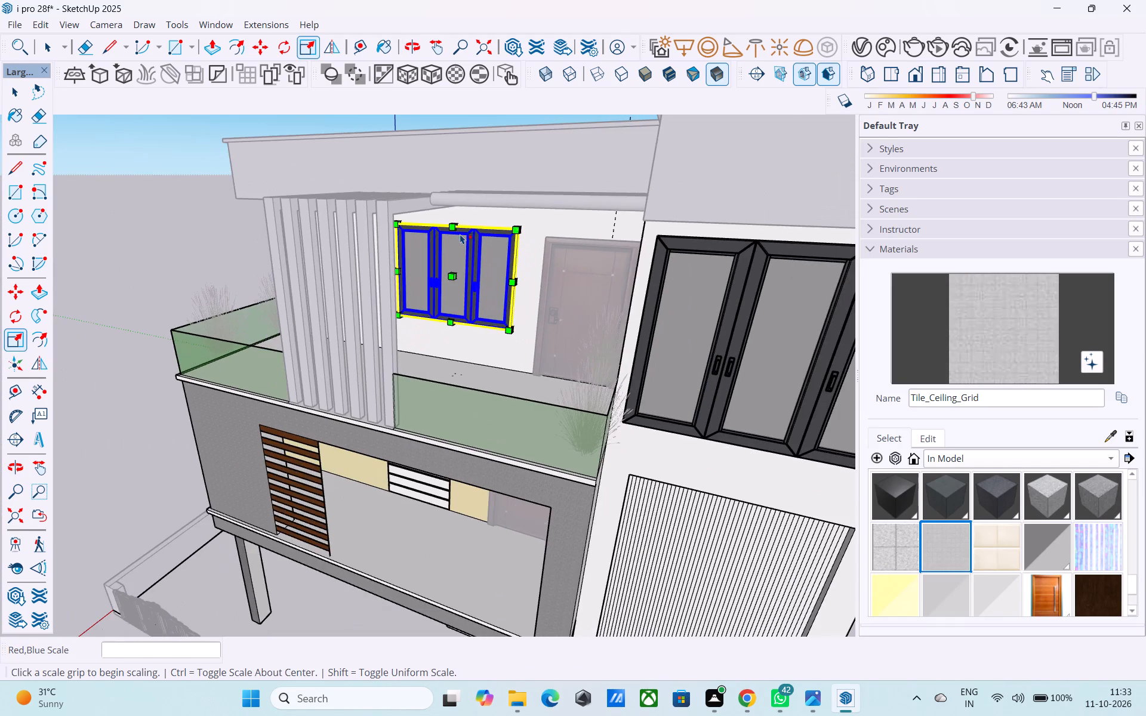
pyautogui.scroll(10, 460, 234)
pyautogui.moveTo(452, 218); pyautogui.dragTo(454, 240)
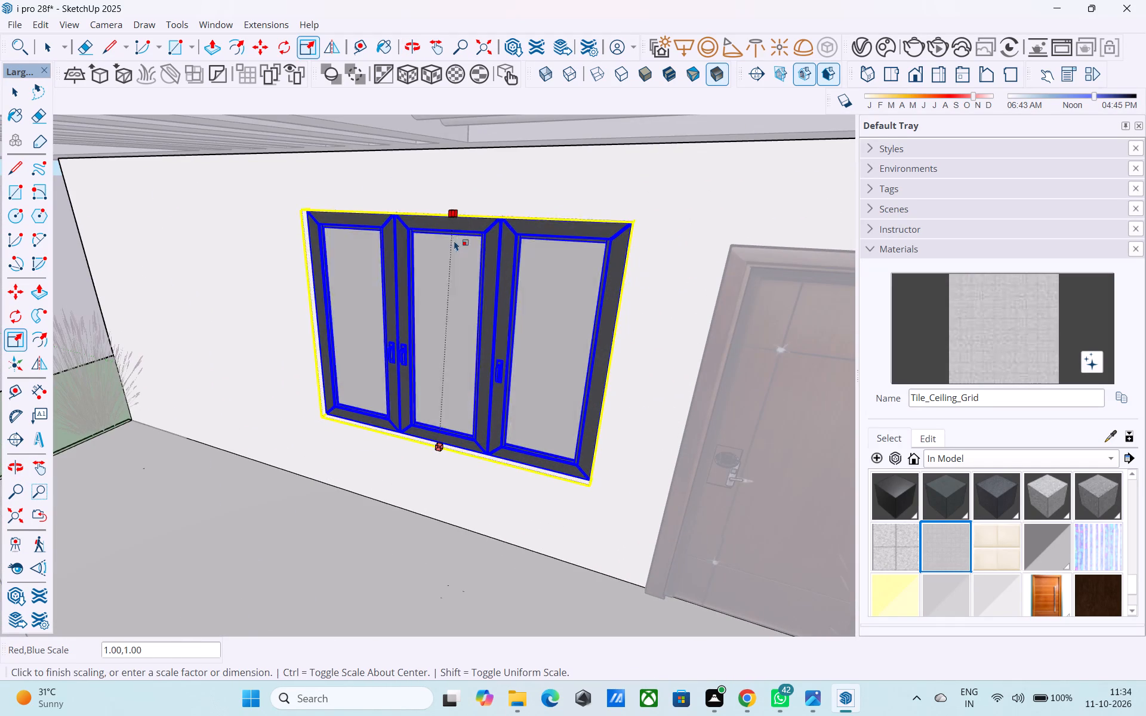
pyautogui.moveTo(454, 240); pyautogui.dragTo(456, 246)
pyautogui.press('space')
pyautogui.scroll(-19, 456, 246)
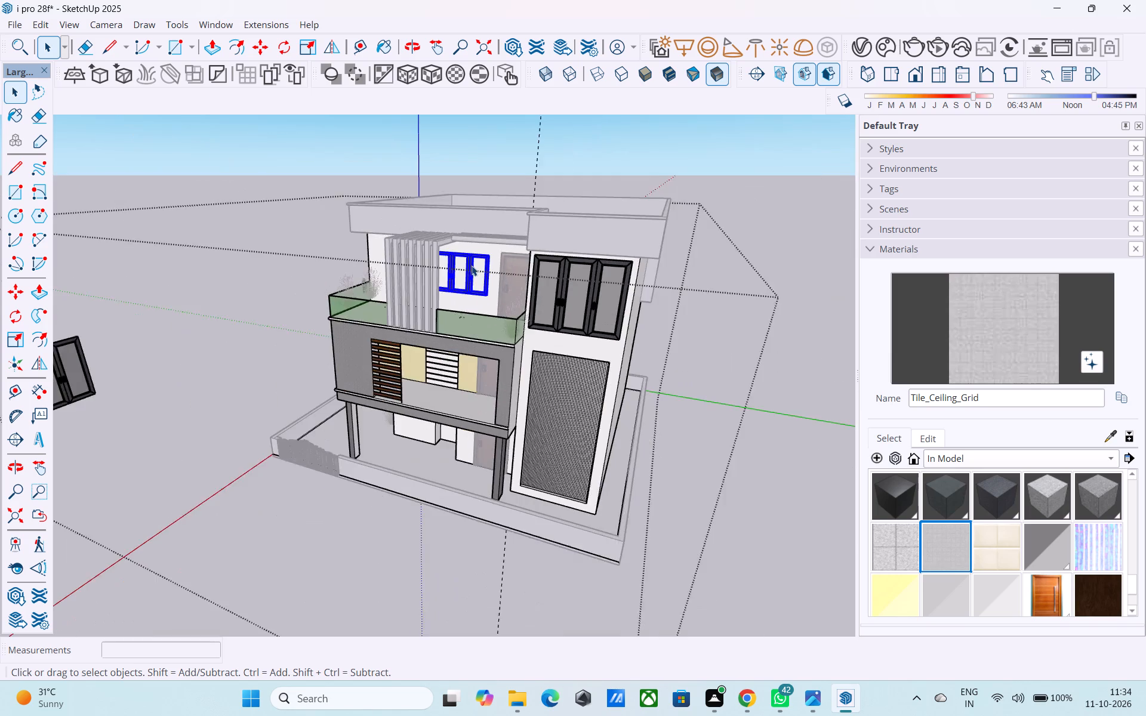
pyautogui.scroll(-1, 472, 266)
pyautogui.click(294, 144)
# Reopen the house group and shift the balcony window a very short distance with Move.
pyautogui.moveTo(344, 240); pyautogui.dragTo(861, 219, button='middle')
pyautogui.moveTo(310, 255); pyautogui.dragTo(358, 258, button='middle')
pyautogui.scroll(3, 310, 299)
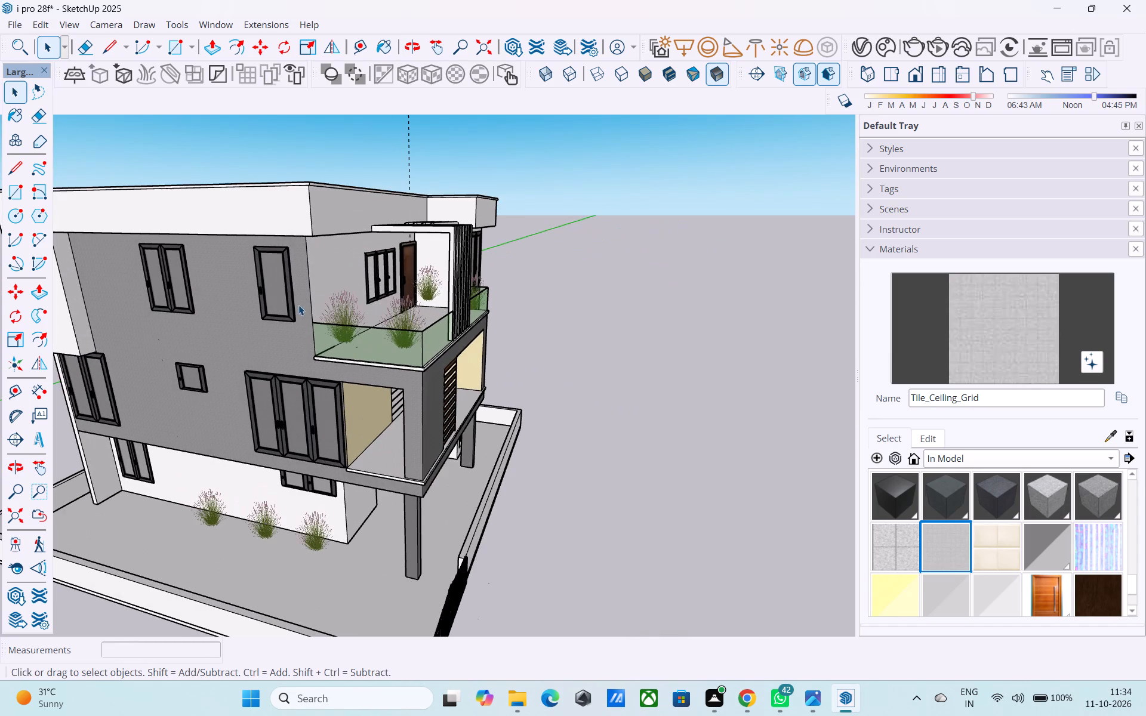
pyautogui.scroll(5, 375, 276)
pyautogui.doubleClick(375, 273)
pyautogui.scroll(4, 375, 273)
pyautogui.click(375, 271)
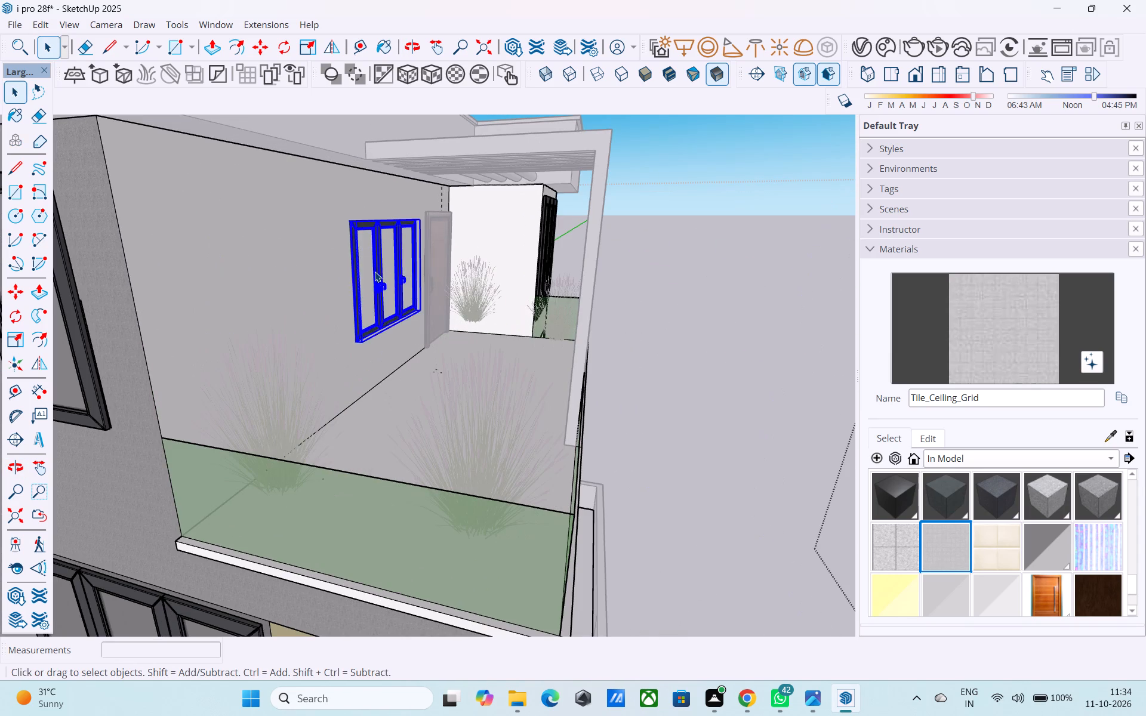
pyautogui.scroll(-5, 375, 271)
pyautogui.press('m')
pyautogui.click(177, 378)
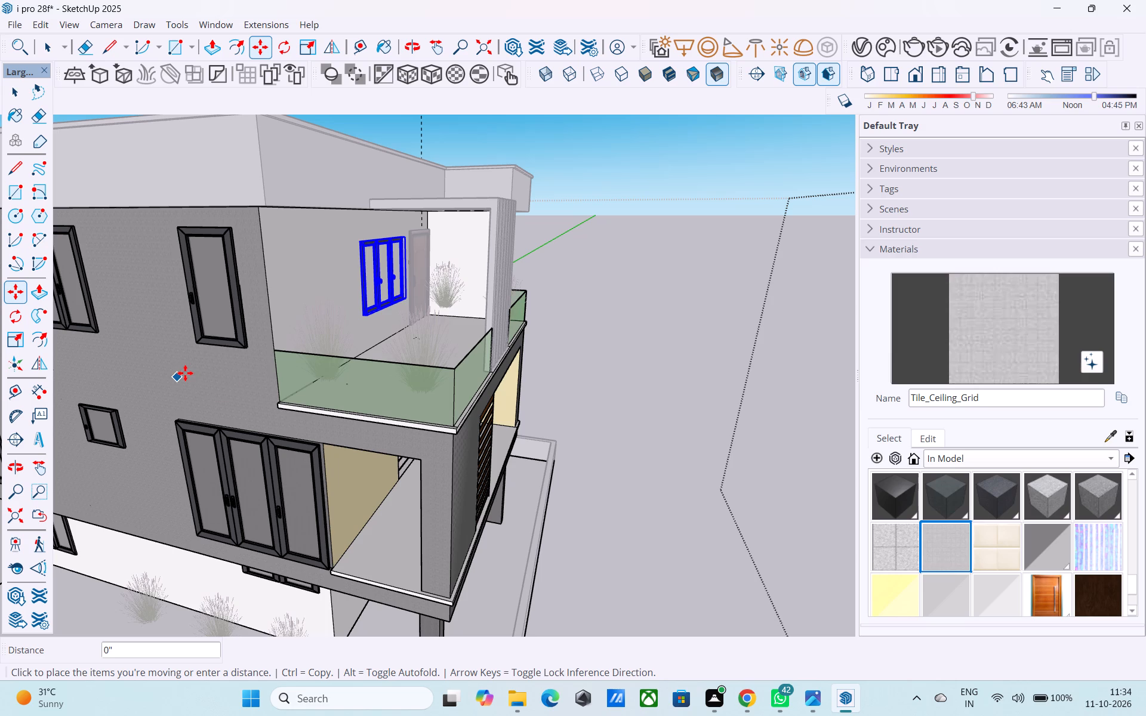
pyautogui.click(187, 373)
pyautogui.scroll(-4, 209, 363)
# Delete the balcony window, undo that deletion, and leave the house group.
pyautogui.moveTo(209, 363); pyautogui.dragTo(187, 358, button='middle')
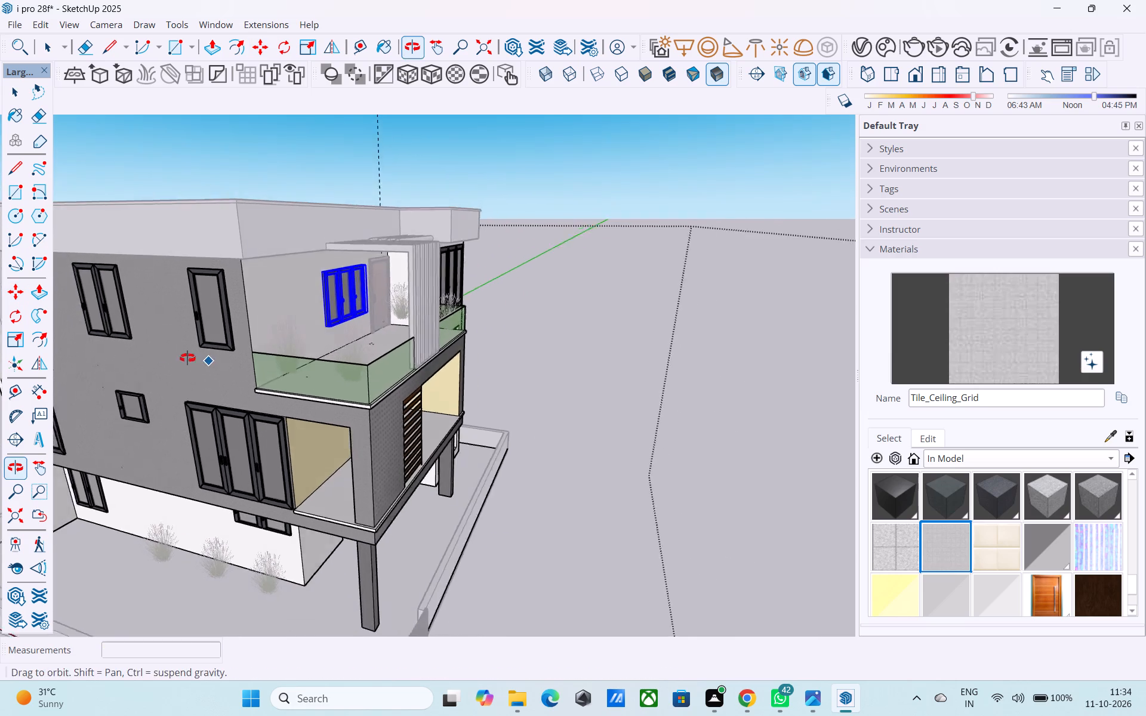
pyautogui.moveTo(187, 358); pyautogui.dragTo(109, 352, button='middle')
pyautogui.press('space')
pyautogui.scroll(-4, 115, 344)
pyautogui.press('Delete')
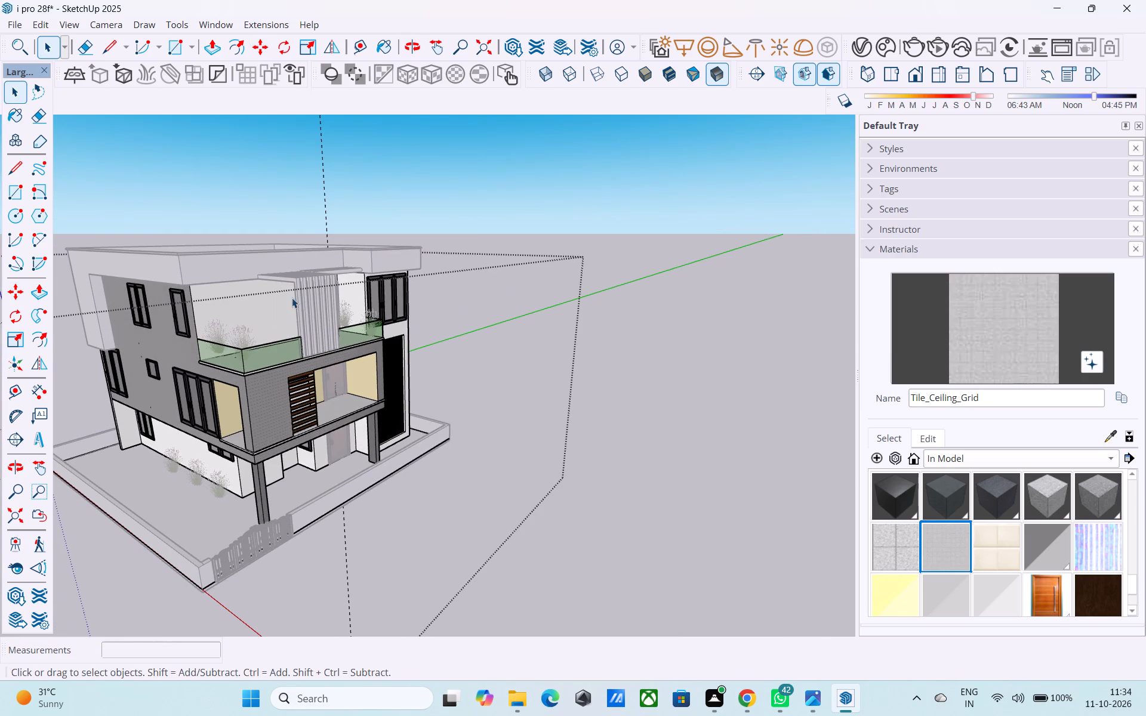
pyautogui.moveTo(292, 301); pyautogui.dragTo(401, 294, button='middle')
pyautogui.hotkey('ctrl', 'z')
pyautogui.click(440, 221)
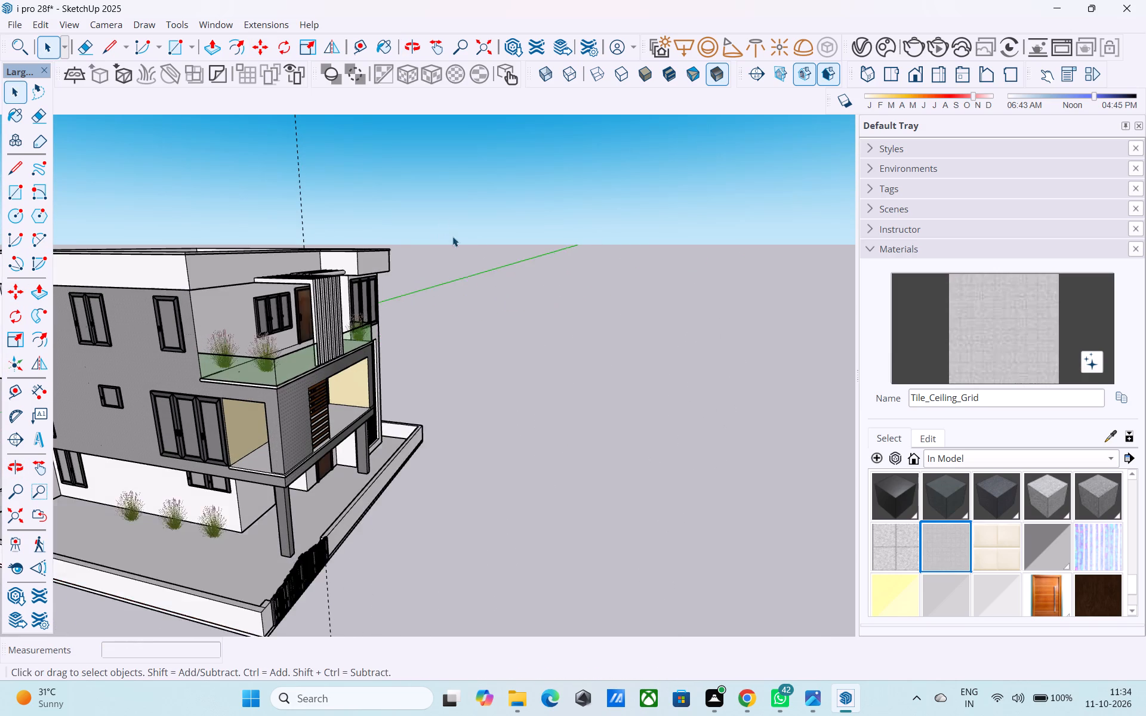
# Save the model.
pyautogui.moveTo(428, 291); pyautogui.dragTo(58, 302, button='middle')
pyautogui.moveTo(495, 319); pyautogui.dragTo(482, 311, button='middle')
pyautogui.scroll(1, 462, 306)
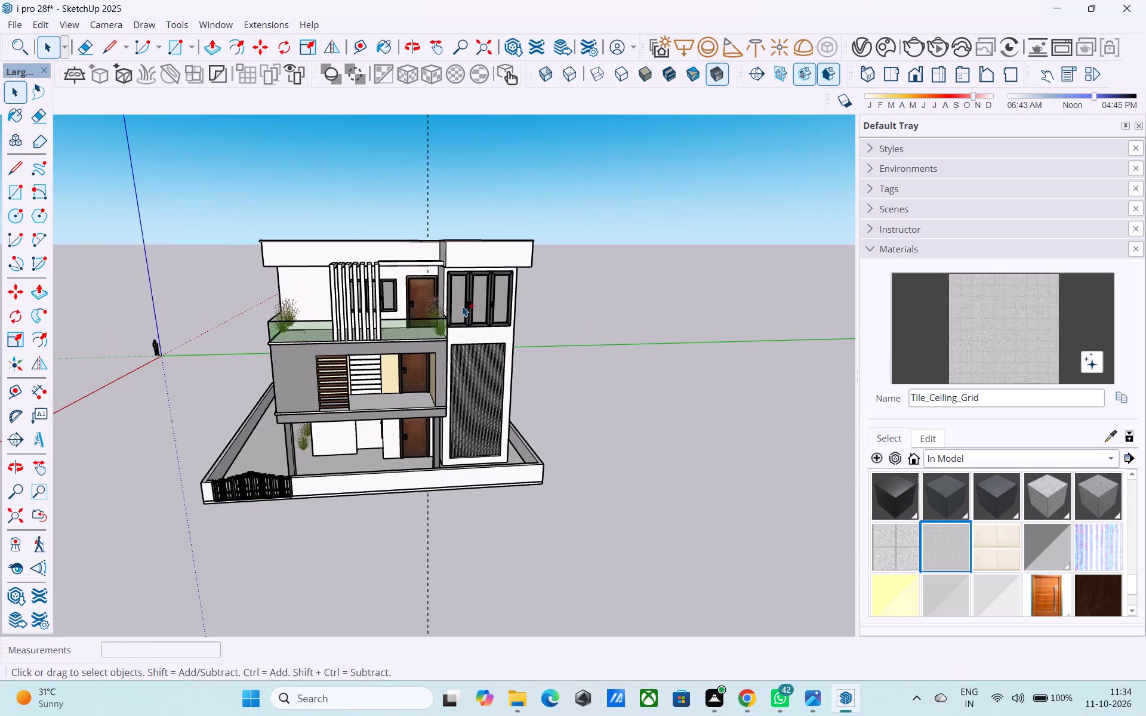
pyautogui.hotkey('ctrl', 's')
pyautogui.click(507, 453)
# Review the house exterior from the front and the gate corner, checking the doors and windows on every floor.
pyautogui.moveTo(419, 405); pyautogui.dragTo(360, 363, button='middle')
pyautogui.scroll(1, 417, 405)
pyautogui.scroll(7, 361, 363)
pyautogui.moveTo(395, 391); pyautogui.dragTo(361, 388, button='middle')
pyautogui.scroll(5, 396, 365)
pyautogui.moveTo(383, 358); pyautogui.dragTo(344, 345, button='middle')
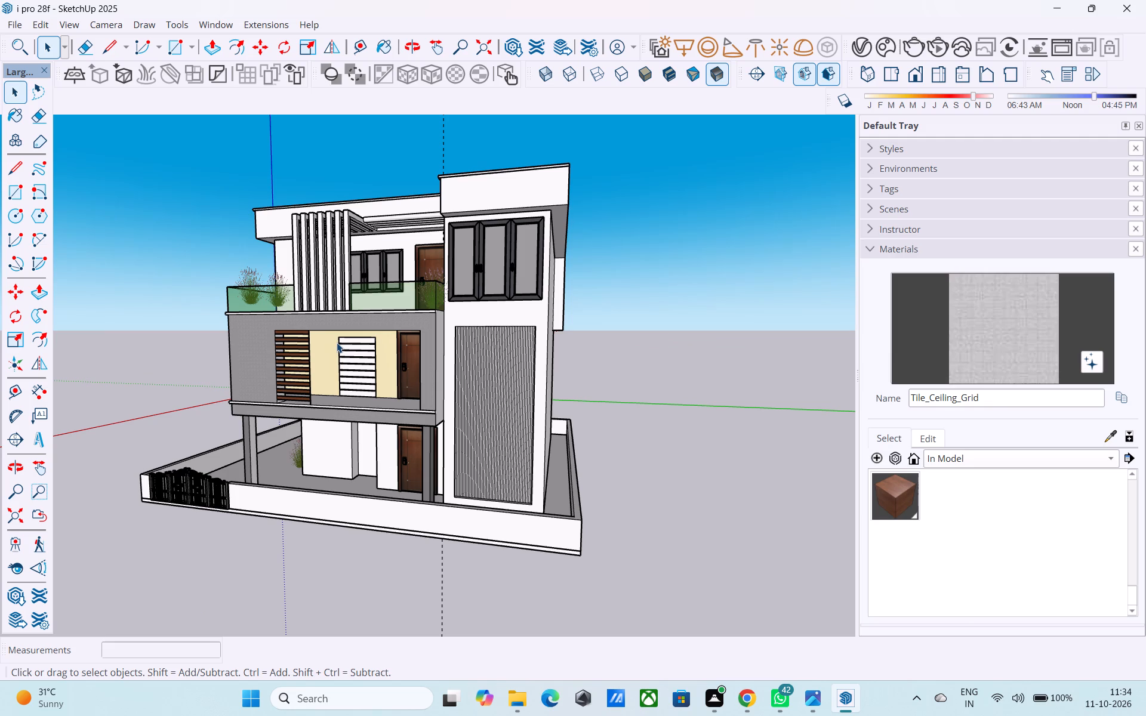
pyautogui.moveTo(415, 313); pyautogui.dragTo(626, 313, button='middle')
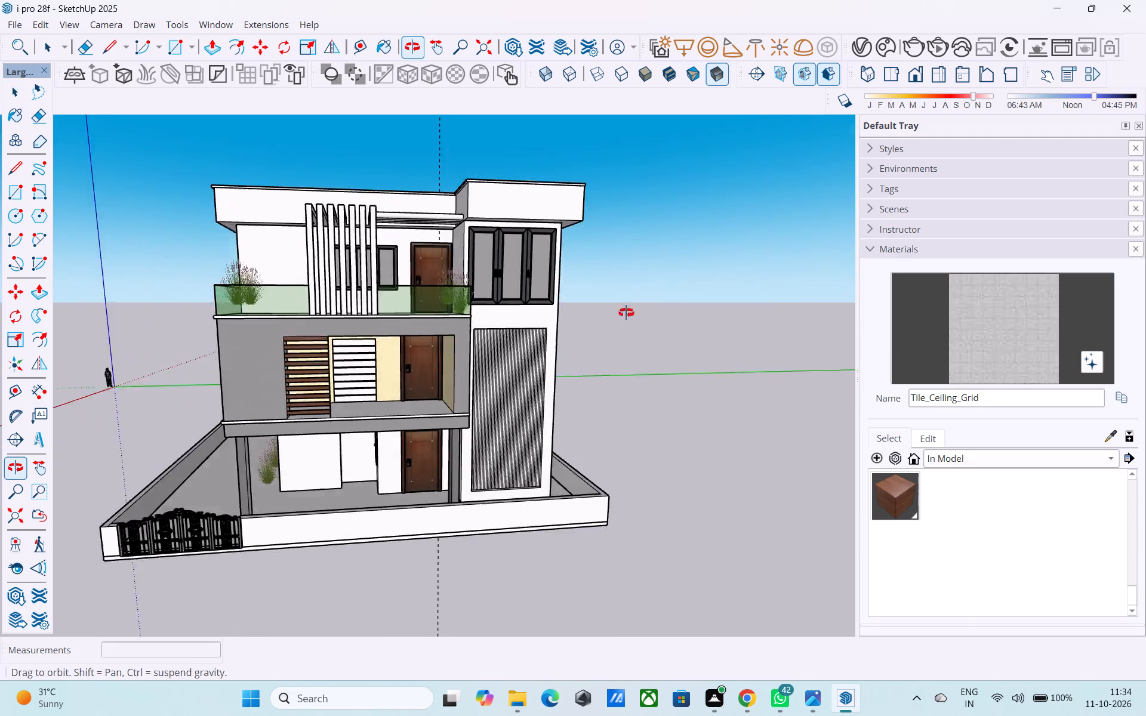
pyautogui.moveTo(626, 313); pyautogui.dragTo(768, 341, button='middle')
pyautogui.keyDown('shift'); pyautogui.moveTo(519, 416); pyautogui.dragTo(529, 385, button='middle'); pyautogui.keyUp('shift')
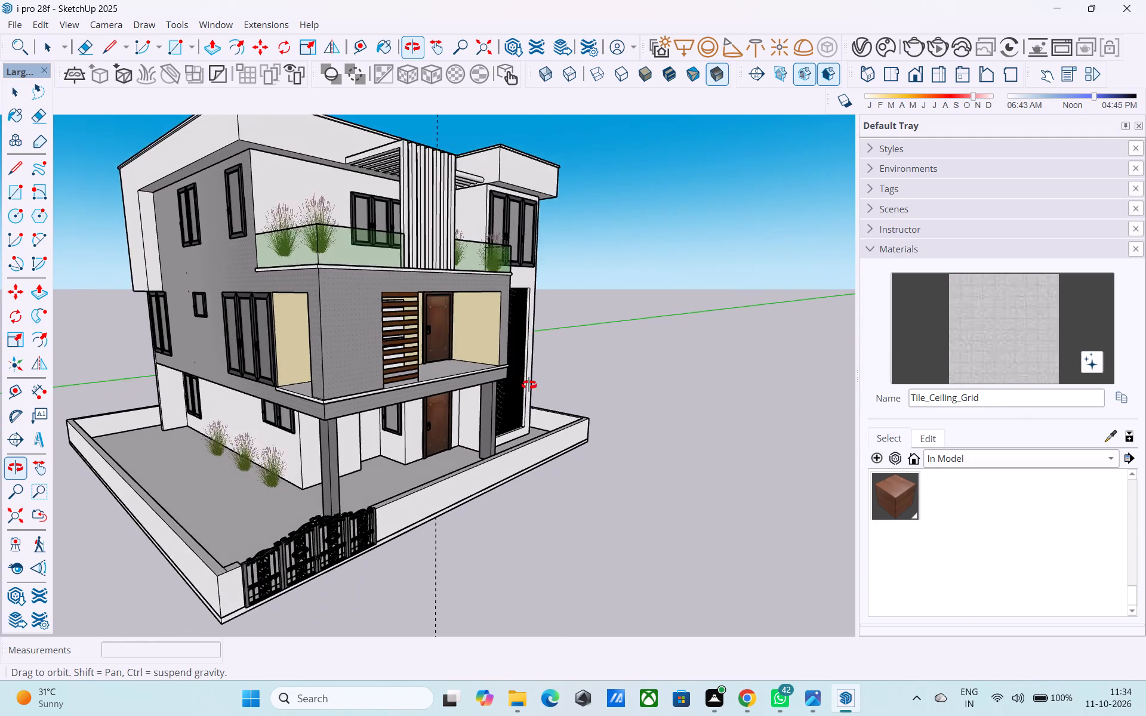
pyautogui.keyDown('shift'); pyautogui.moveTo(529, 385); pyautogui.dragTo(535, 406, button='middle'); pyautogui.keyUp('shift')
pyautogui.scroll(-3, 535, 406)
pyautogui.moveTo(533, 408); pyautogui.dragTo(528, 413, button='middle')
pyautogui.scroll(2, 528, 413)
pyautogui.keyDown('shift'); pyautogui.moveTo(528, 413); pyautogui.dragTo(597, 399, button='middle'); pyautogui.keyUp('shift')
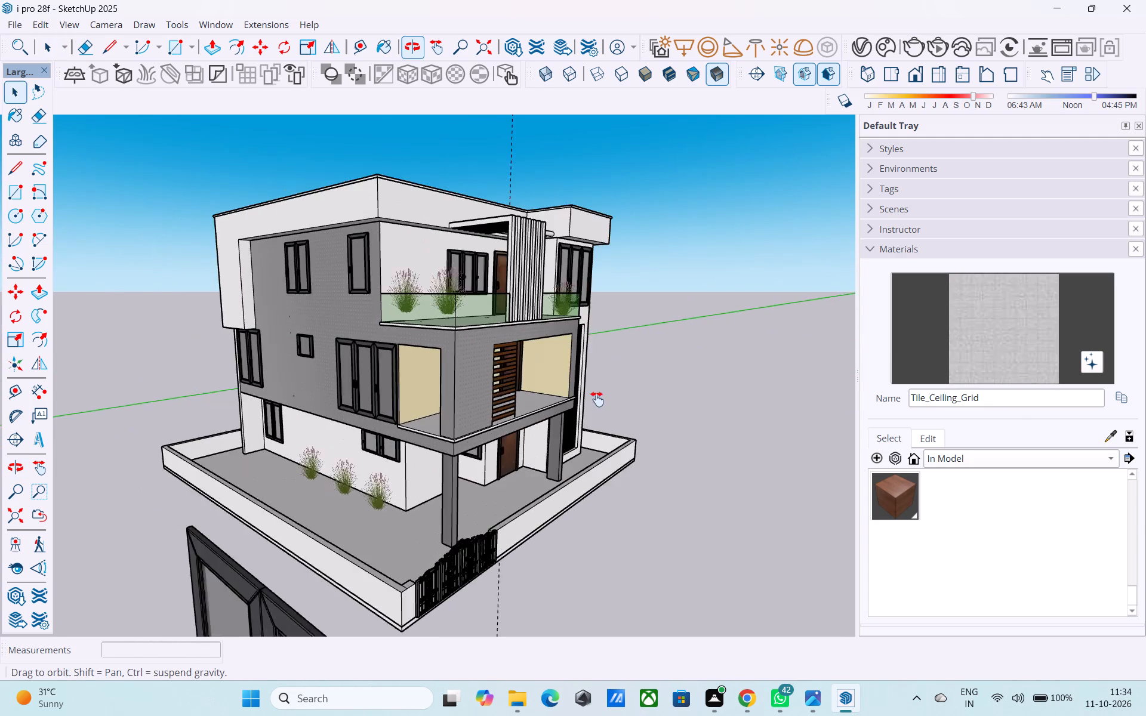
pyautogui.keyDown('shift'); pyautogui.moveTo(597, 399); pyautogui.dragTo(558, 399, button='middle'); pyautogui.keyUp('shift')
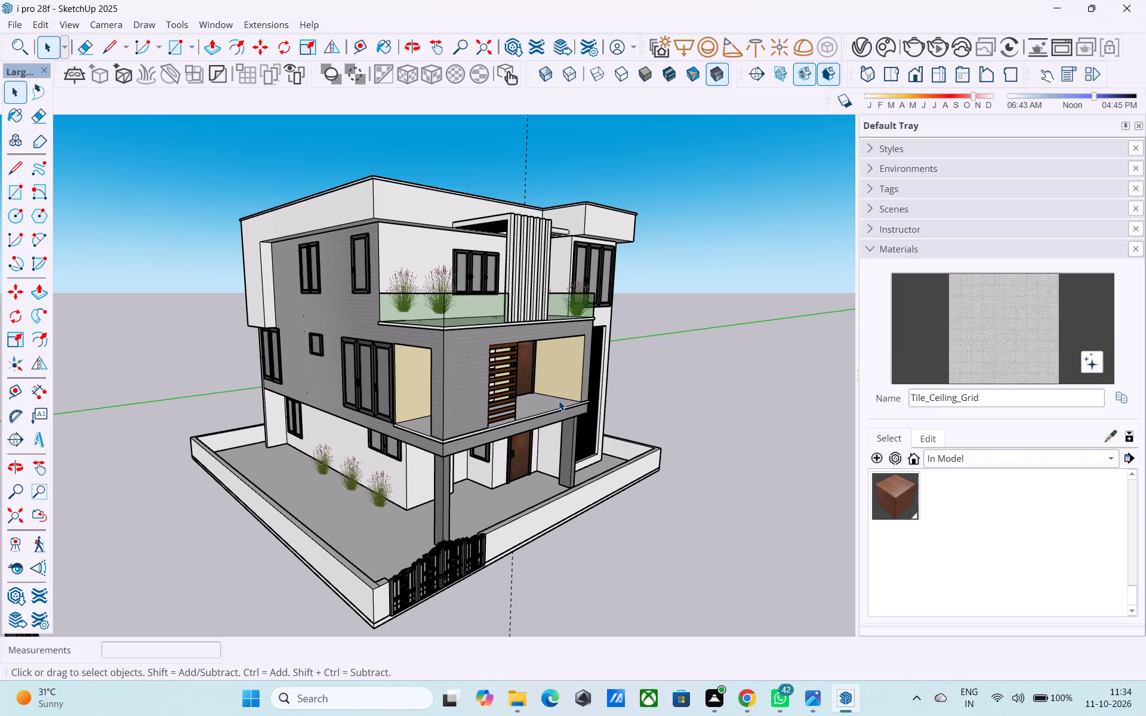
# Paint the thin parapet edge bands above the balcony and the grey side wall with the in-model ThomThom - Jumper2 material.
pyautogui.scroll(8, 436, 169)
pyautogui.moveTo(396, 192); pyautogui.dragTo(383, 273, button='middle')
pyautogui.scroll(2, 383, 273)
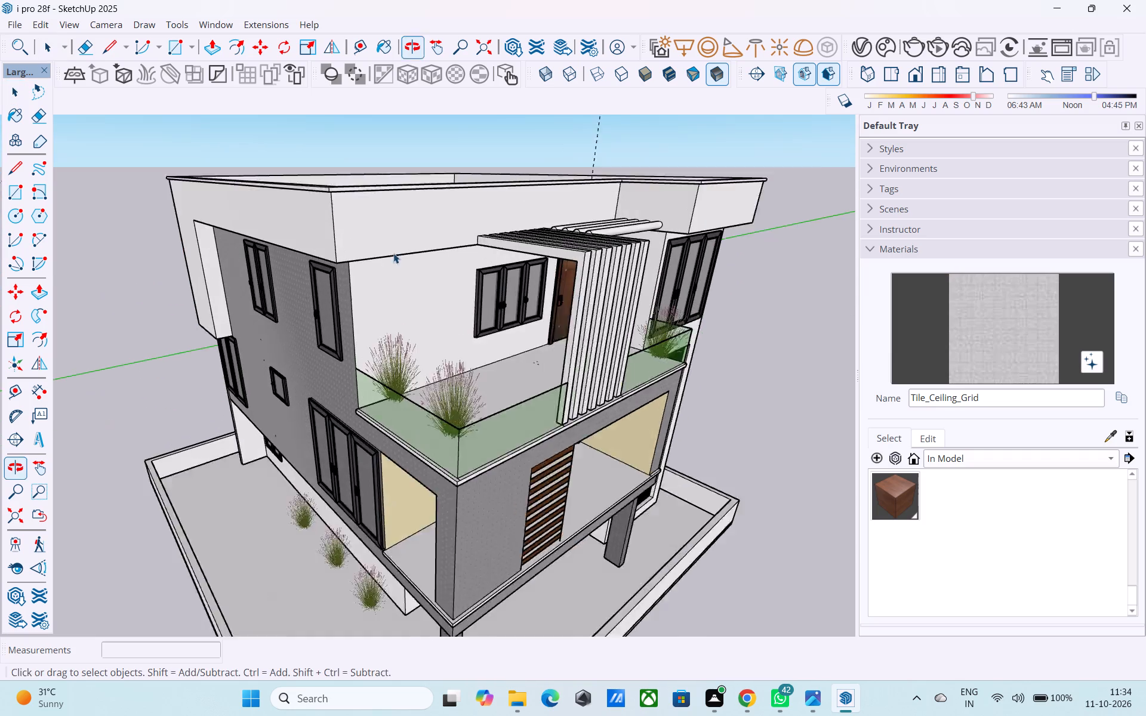
pyautogui.scroll(6, 393, 253)
pyautogui.click(381, 147)
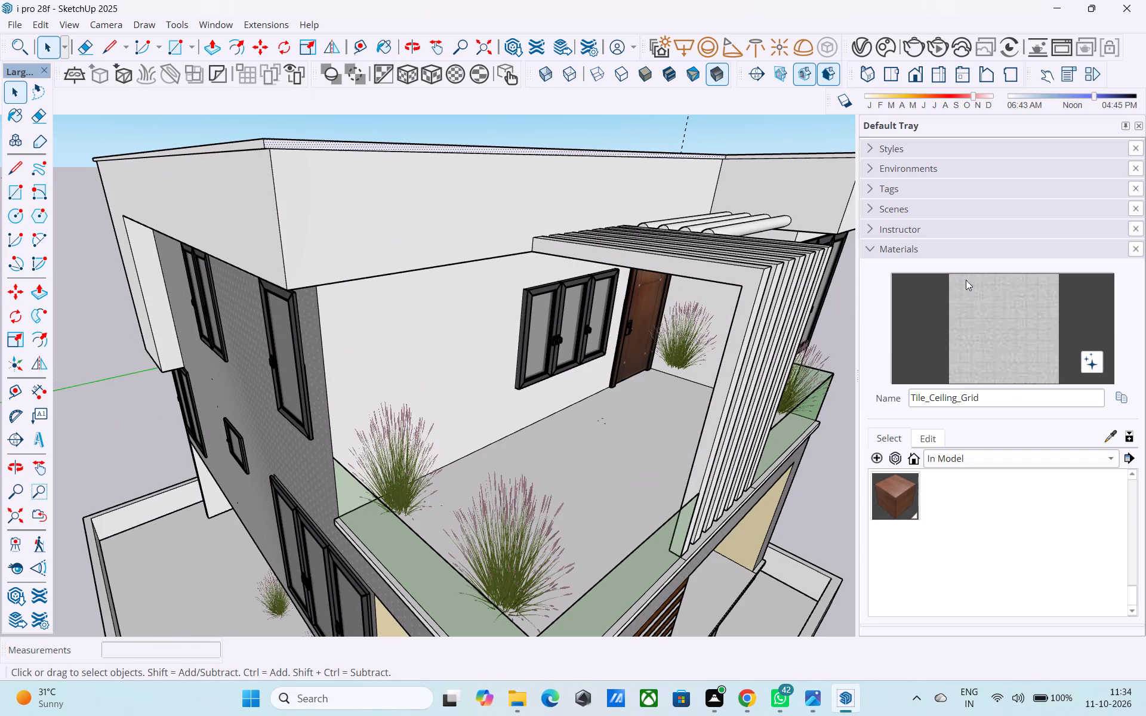
pyautogui.click(926, 246)
pyautogui.click(926, 246)
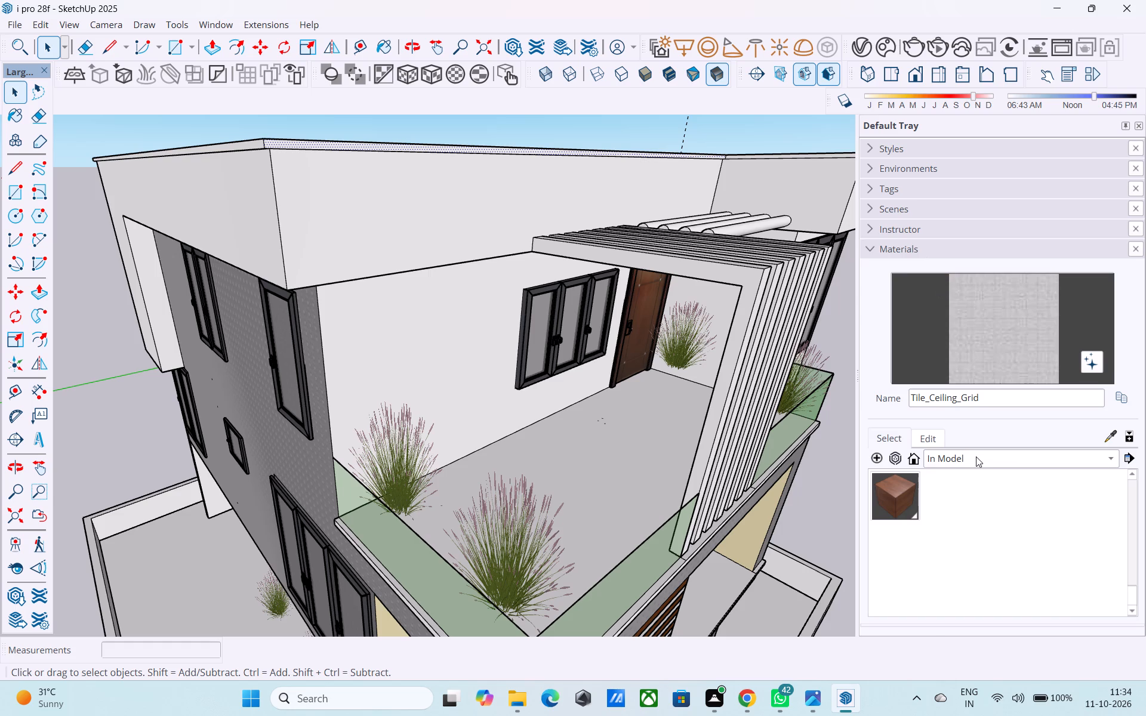
pyautogui.click(976, 456)
pyautogui.click(965, 455)
pyautogui.scroll(4, 963, 516)
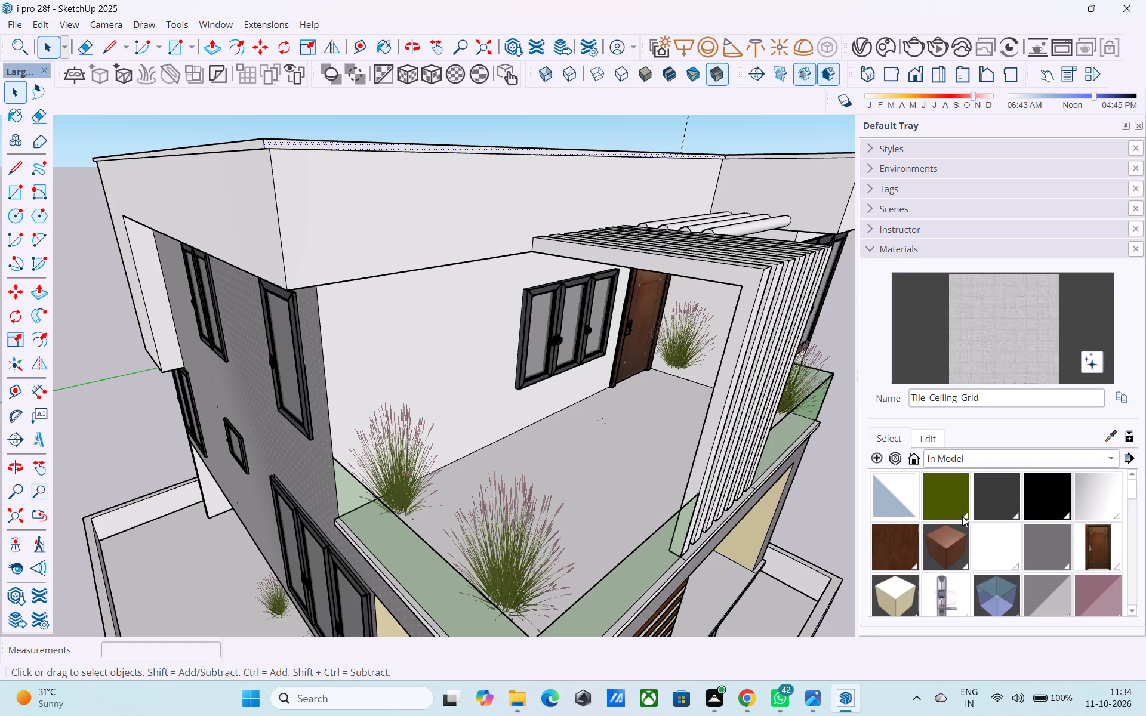
pyautogui.scroll(-5, 993, 536)
pyautogui.click(905, 600)
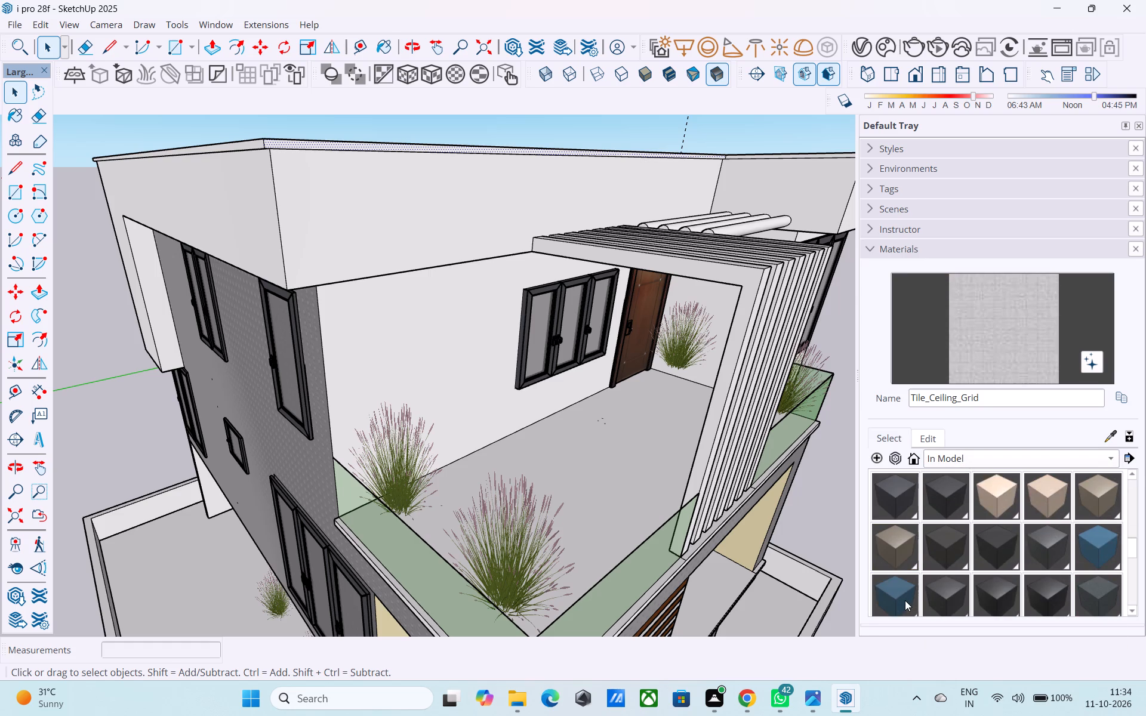
pyautogui.scroll(3, 315, 297)
pyautogui.moveTo(322, 394); pyautogui.dragTo(343, 497, button='middle')
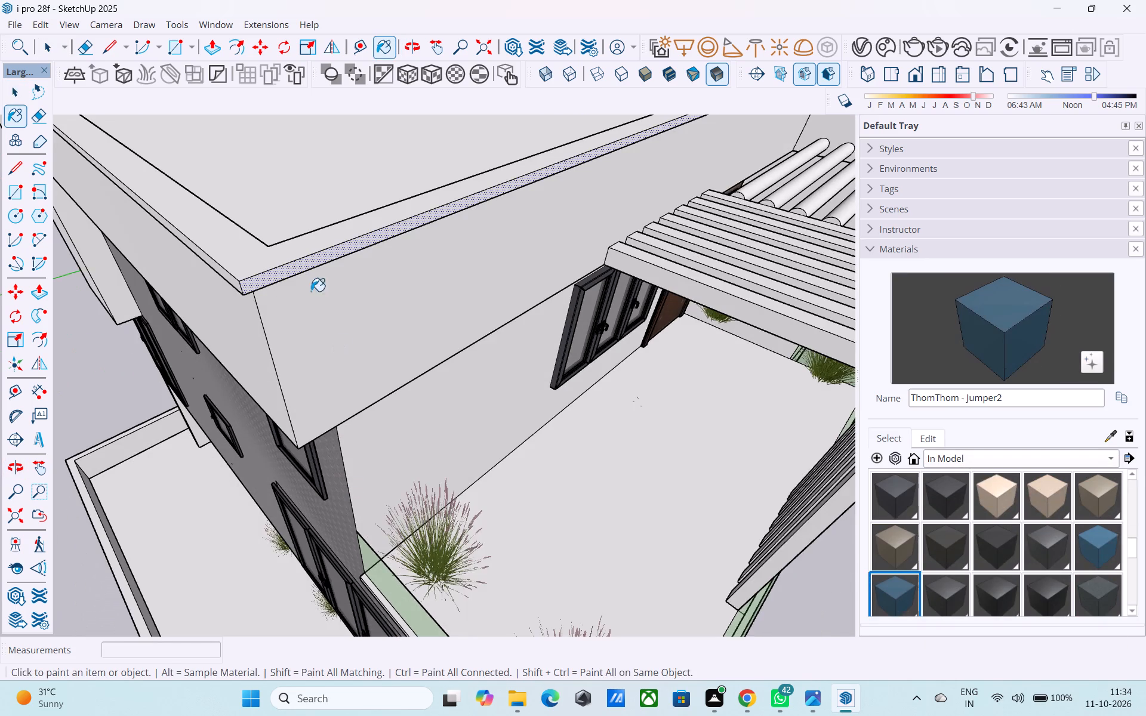
pyautogui.scroll(2, 283, 250)
pyautogui.click(285, 270)
pyautogui.moveTo(281, 267); pyautogui.dragTo(393, 218, button='middle')
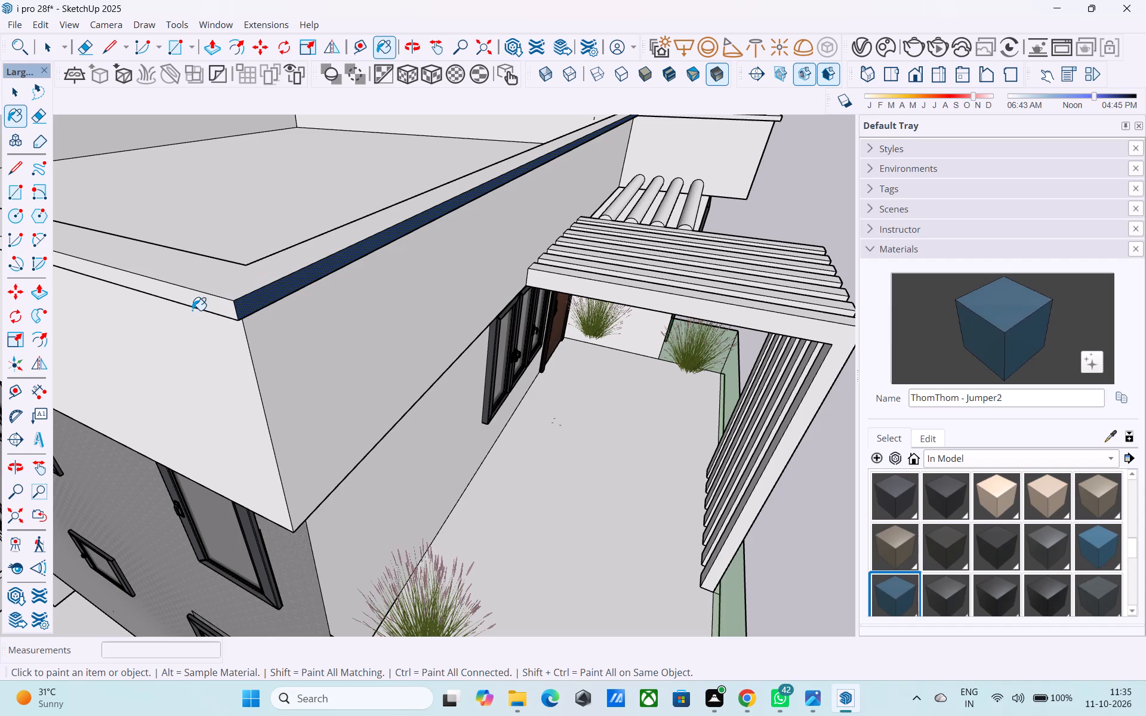
pyautogui.click(197, 304)
pyautogui.scroll(-14, 254, 330)
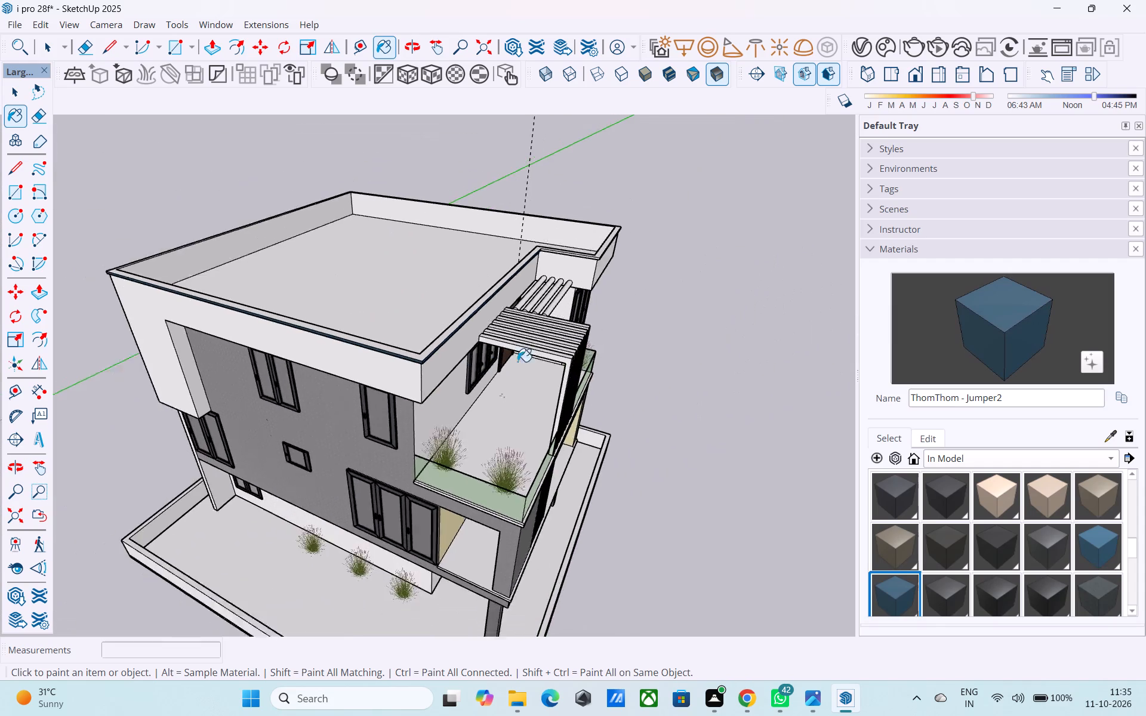
# Paint the parapet edge band above the large front window and its short return with ThomThom - Jumper2.
pyautogui.scroll(-1, 517, 362)
pyautogui.moveTo(599, 350); pyautogui.dragTo(202, 314, button='middle')
pyautogui.moveTo(654, 341); pyautogui.dragTo(709, 256, button='middle')
pyautogui.scroll(7, 652, 319)
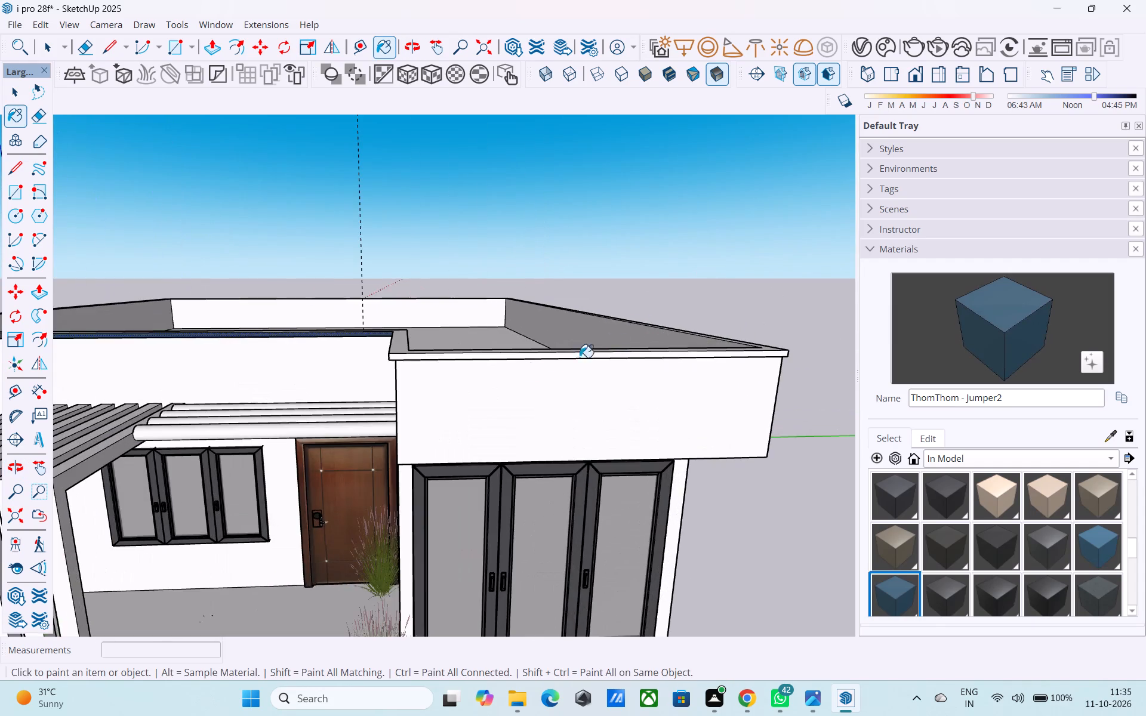
pyautogui.scroll(8, 489, 357)
pyautogui.click(447, 351)
pyautogui.moveTo(369, 357); pyautogui.dragTo(517, 334, button='middle')
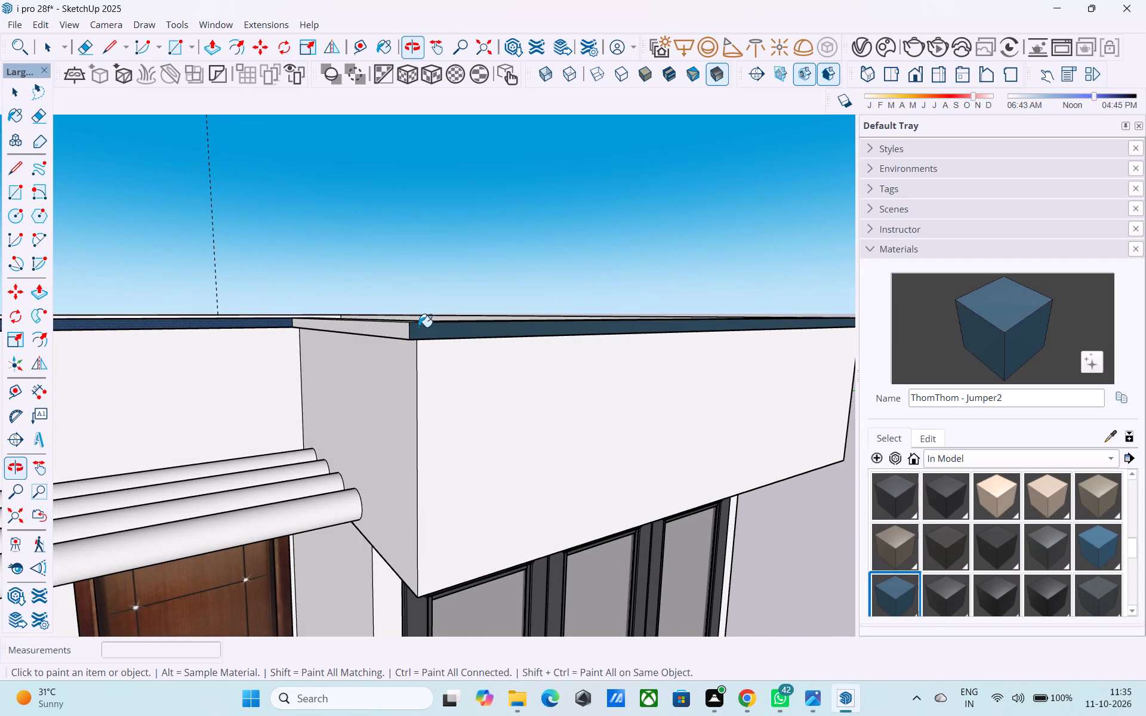
pyautogui.click(403, 329)
# Inspect the painted roof edging and the overall facade from above, the front and the gate corner.
pyautogui.scroll(-4, 384, 340)
pyautogui.moveTo(488, 350); pyautogui.dragTo(133, 424, button='middle')
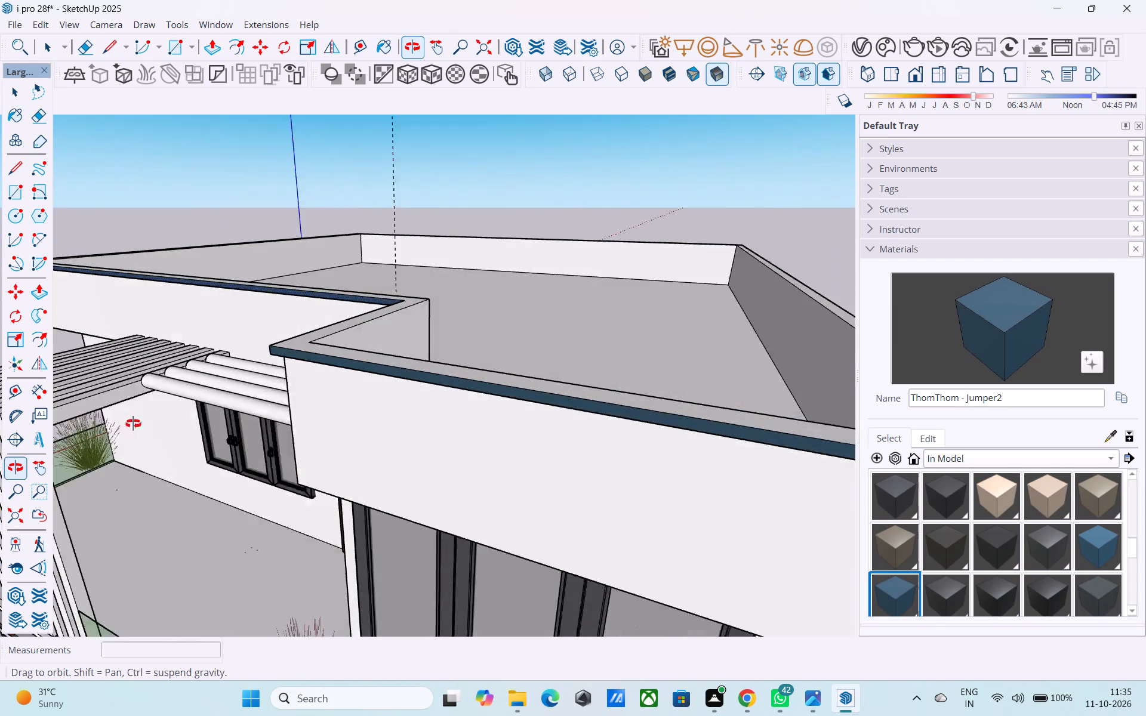
pyautogui.moveTo(133, 424); pyautogui.dragTo(131, 422, button='middle')
pyautogui.scroll(-4, 130, 397)
pyautogui.moveTo(478, 408); pyautogui.dragTo(436, 379, button='middle')
pyautogui.scroll(5, 437, 382)
pyautogui.scroll(-3, 358, 425)
pyautogui.moveTo(464, 415); pyautogui.dragTo(722, 350, button='middle')
pyautogui.scroll(-10, 722, 349)
pyautogui.moveTo(460, 411); pyautogui.dragTo(771, 409, button='middle')
pyautogui.press('space')
pyautogui.click(639, 329)
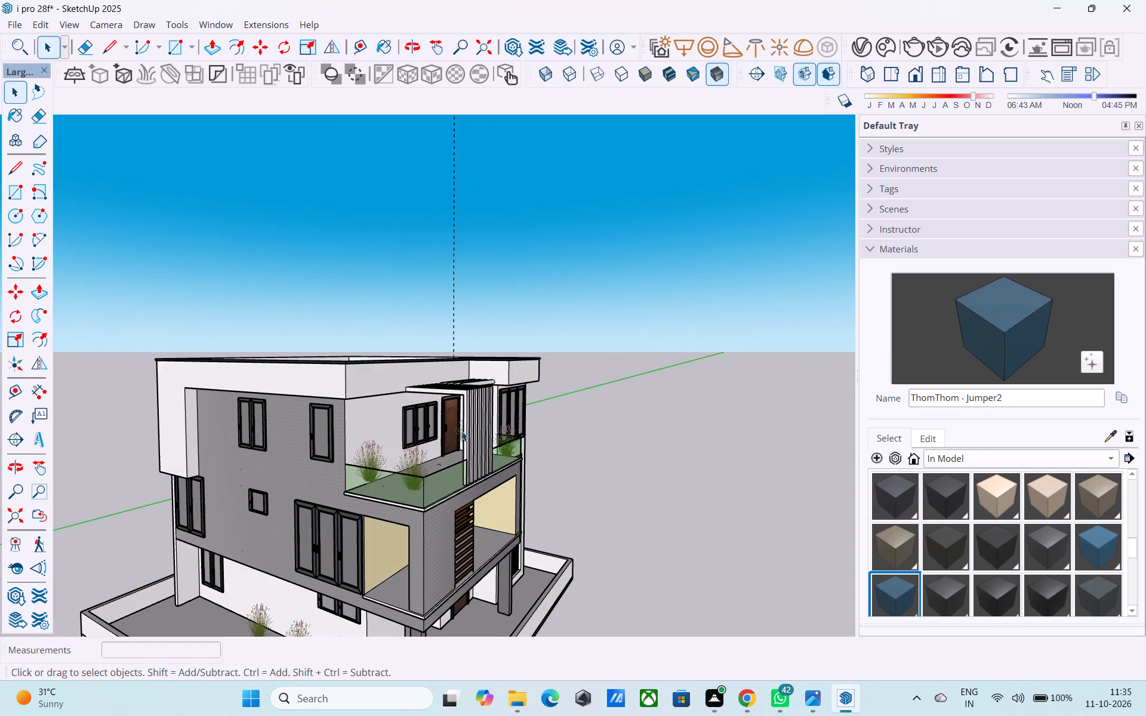
pyautogui.moveTo(460, 431); pyautogui.dragTo(361, 409, button='middle')
pyautogui.scroll(-5, 354, 391)
pyautogui.moveTo(357, 402); pyautogui.dragTo(219, 383, button='middle')
pyautogui.scroll(5, 382, 419)
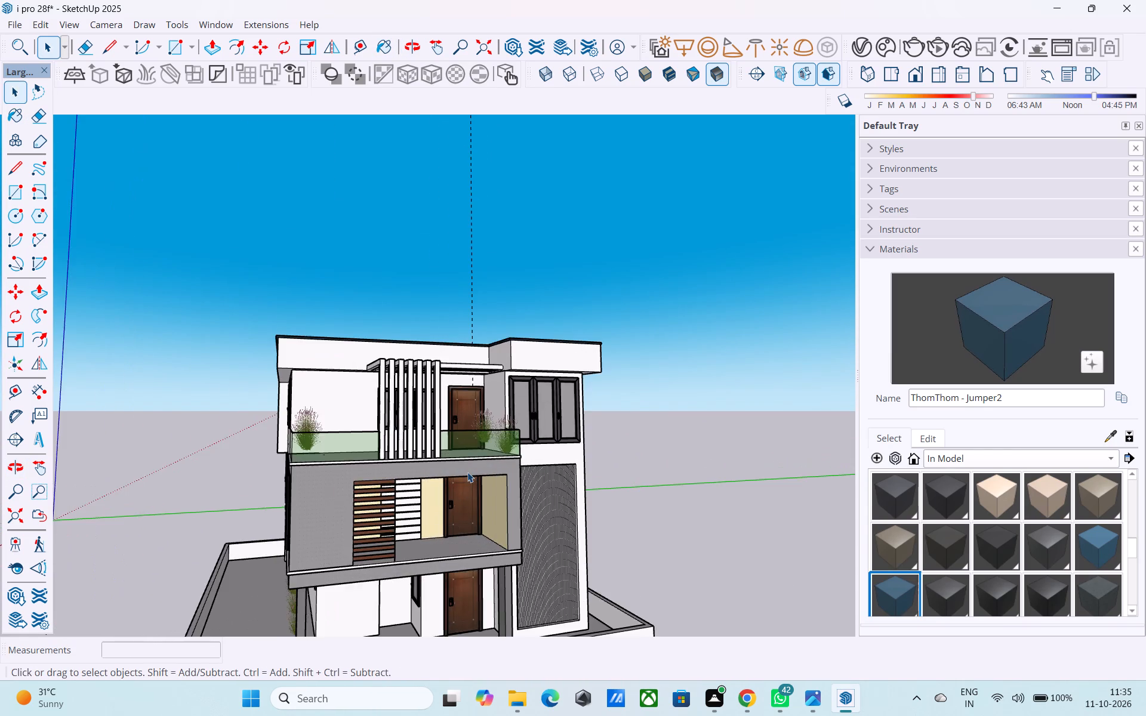
pyautogui.scroll(1, 467, 472)
pyautogui.moveTo(467, 472); pyautogui.dragTo(554, 371, button='middle')
pyautogui.moveTo(533, 408); pyautogui.dragTo(511, 340, button='middle')
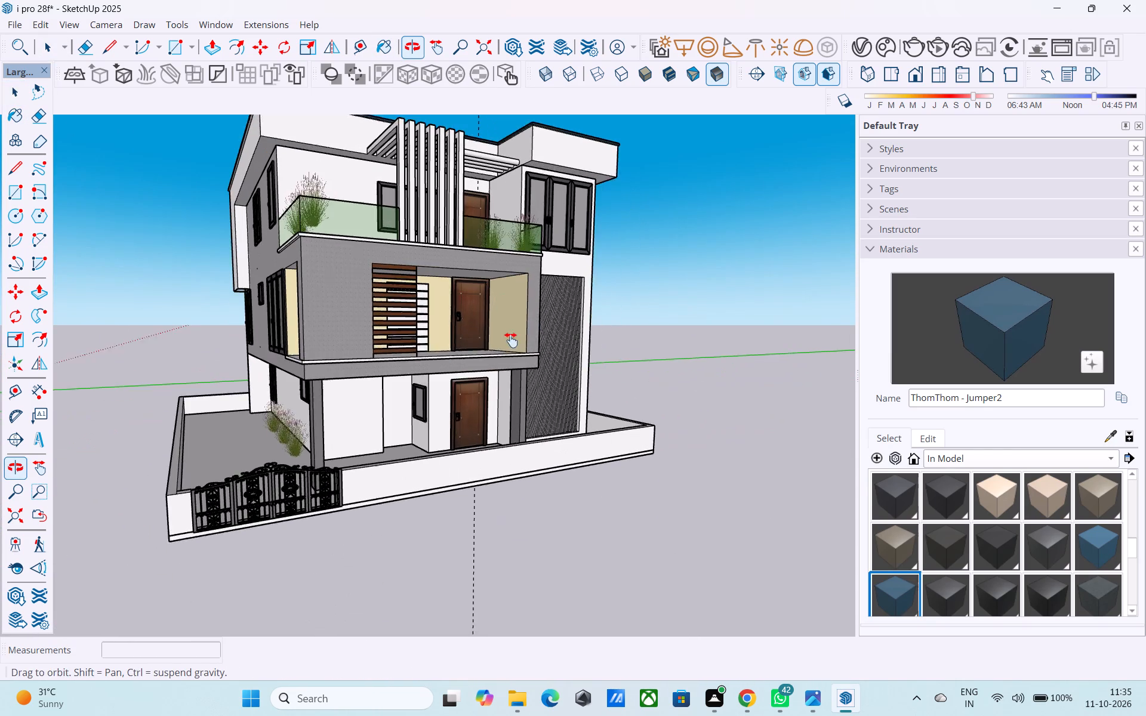
pyautogui.moveTo(511, 340); pyautogui.dragTo(510, 352, button='middle')
pyautogui.keyDown('shift'); pyautogui.moveTo(498, 413); pyautogui.dragTo(495, 405, button='middle'); pyautogui.keyUp('shift')
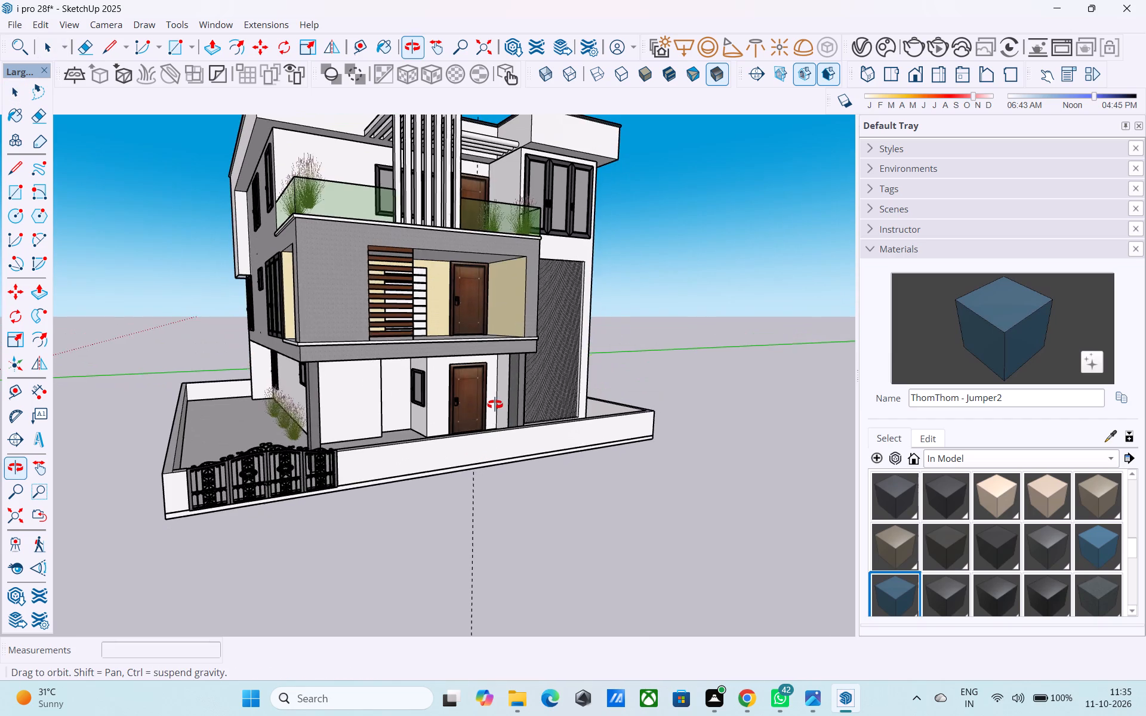
pyautogui.keyDown('shift'); pyautogui.moveTo(495, 405); pyautogui.dragTo(515, 409, button='middle'); pyautogui.keyUp('shift')
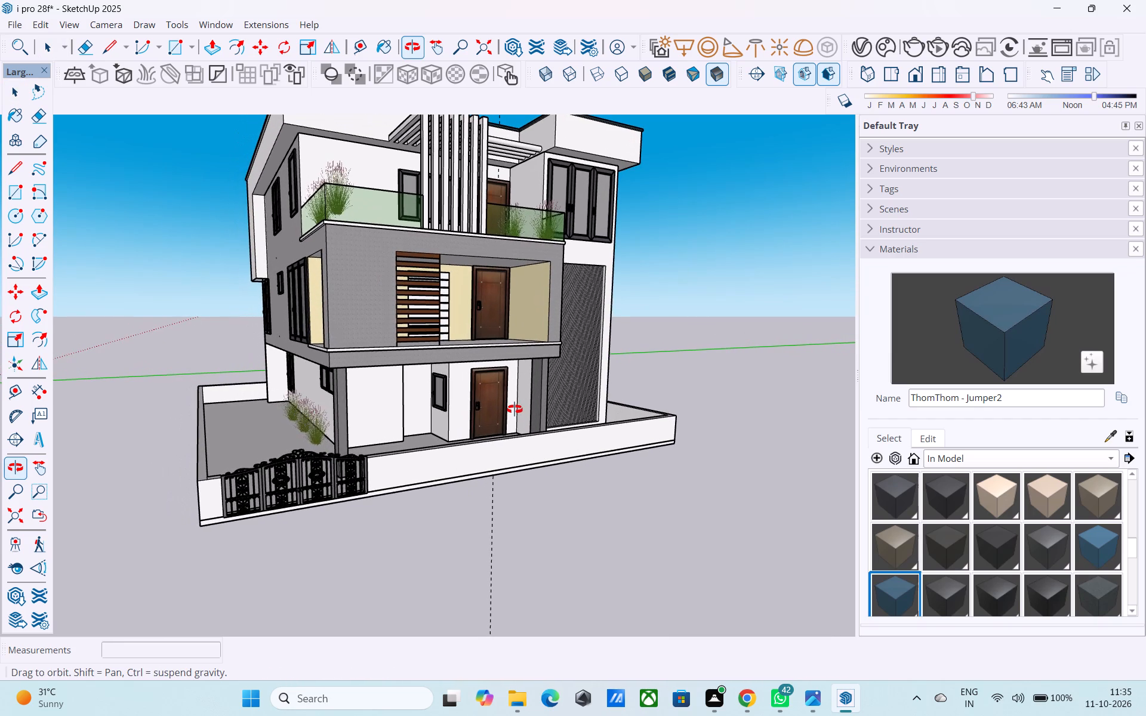
pyautogui.keyDown('shift'); pyautogui.moveTo(515, 409); pyautogui.dragTo(624, 418, button='middle'); pyautogui.keyUp('shift')
pyautogui.scroll(-4, 624, 418)
pyautogui.moveTo(612, 420); pyautogui.dragTo(579, 426, button='middle')
# Open the house group and delete the loose two-panel window standing outside beside the compound wall.
pyautogui.click(322, 441)
pyautogui.doubleClick(326, 440)
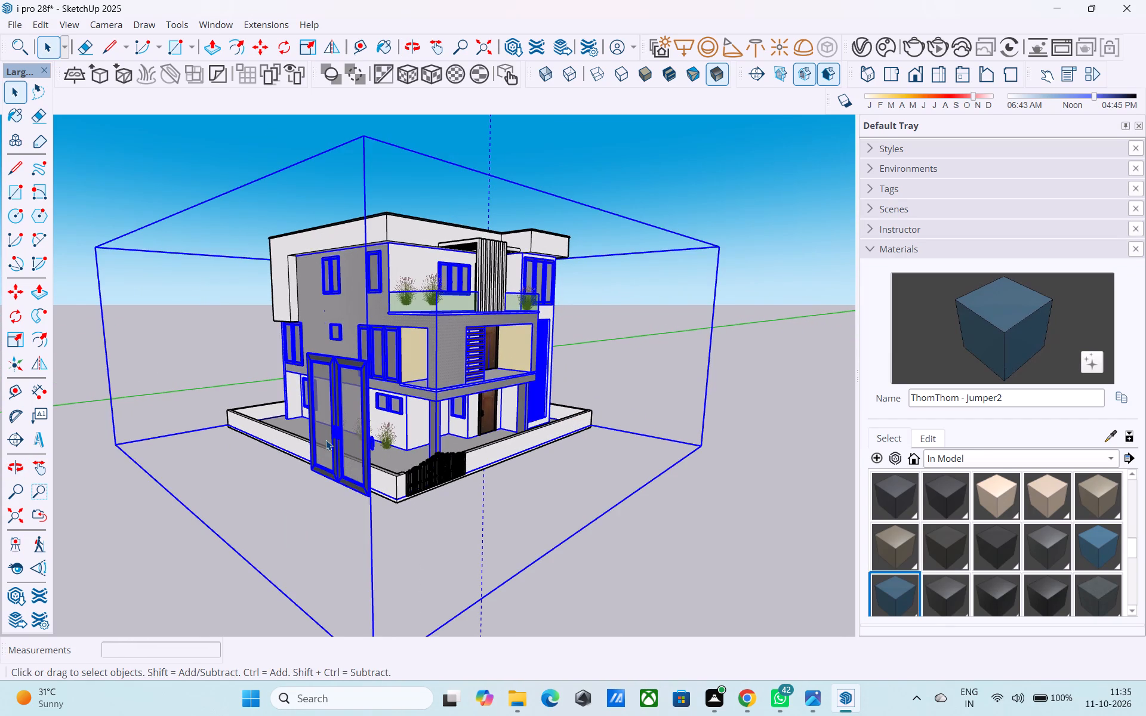
pyautogui.click(326, 440)
pyautogui.click(333, 440)
pyautogui.moveTo(370, 434); pyautogui.dragTo(300, 450, button='middle')
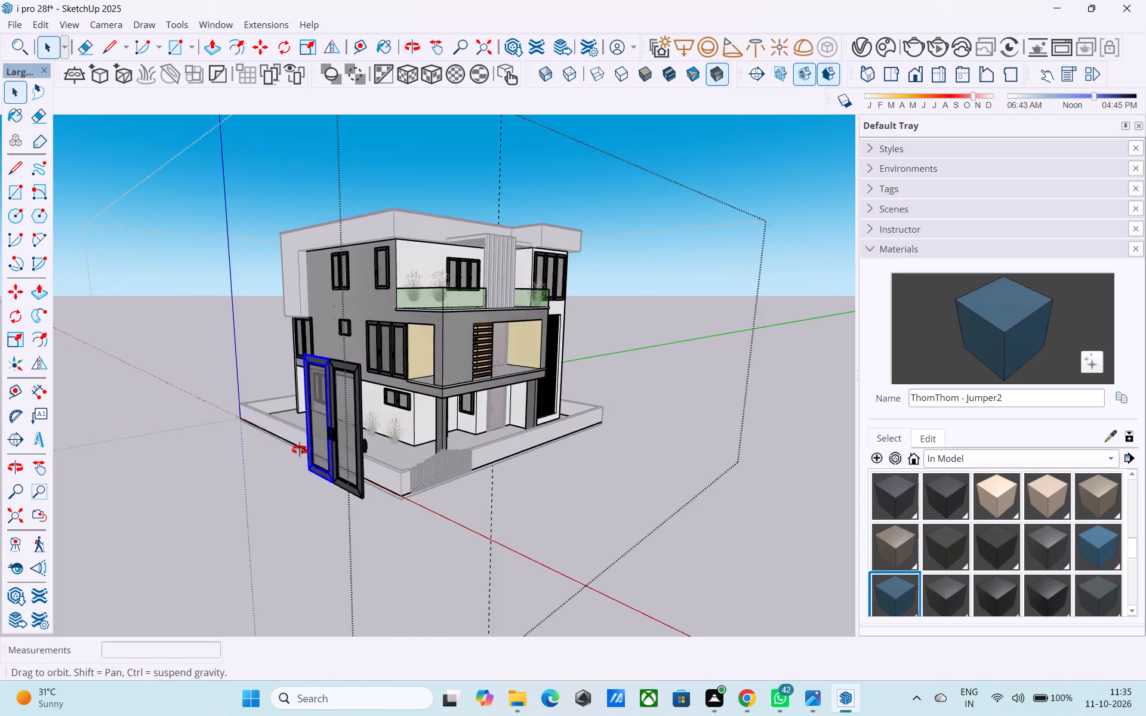
pyautogui.moveTo(300, 450); pyautogui.dragTo(226, 450, button='middle')
pyautogui.moveTo(322, 502); pyautogui.dragTo(258, 311)
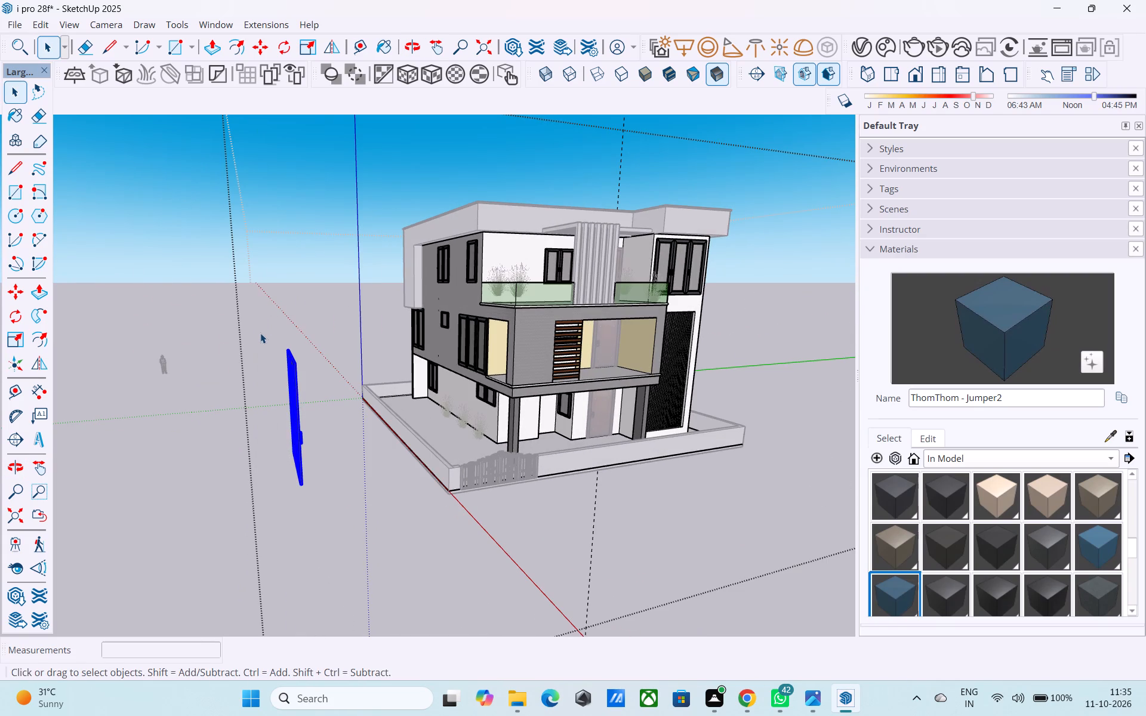
pyautogui.press('Delete')
pyautogui.moveTo(293, 368); pyautogui.dragTo(435, 393, button='middle')
pyautogui.moveTo(532, 489); pyautogui.dragTo(536, 498)
pyautogui.click(677, 498)
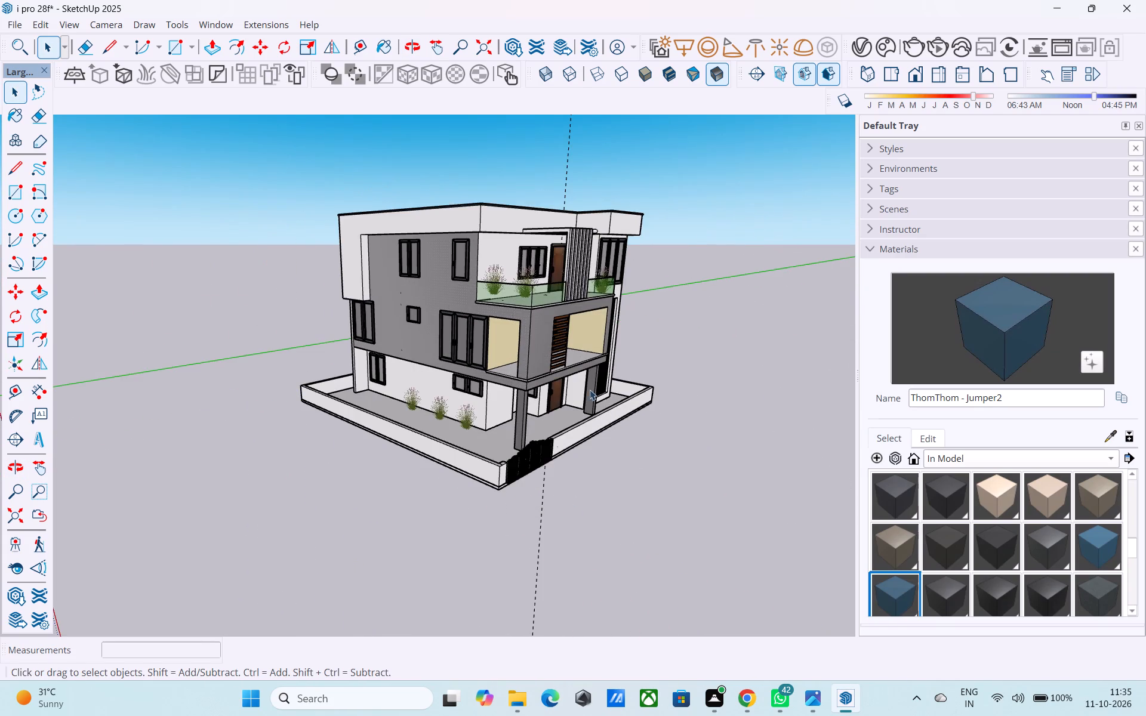
# Render the house exterior with V-Ray from a raised view at the gate corner.
pyautogui.scroll(2, 571, 375)
pyautogui.moveTo(570, 373); pyautogui.dragTo(476, 368, button='middle')
pyautogui.moveTo(547, 329); pyautogui.dragTo(518, 373, button='middle')
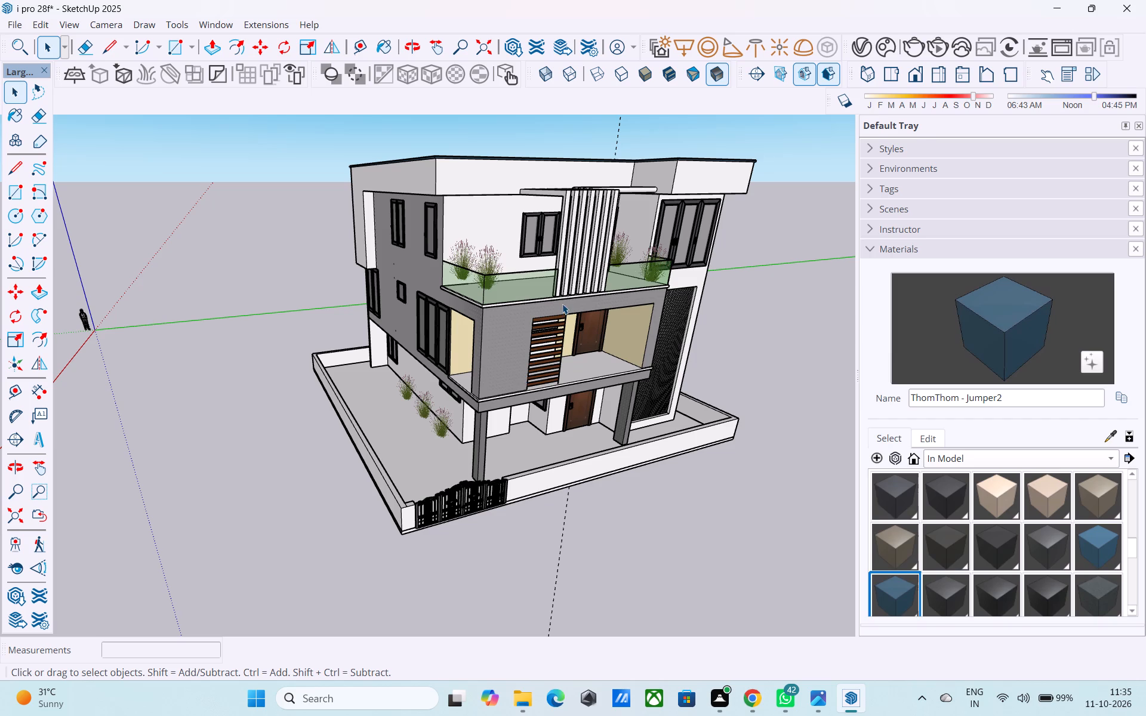
pyautogui.click(916, 41)
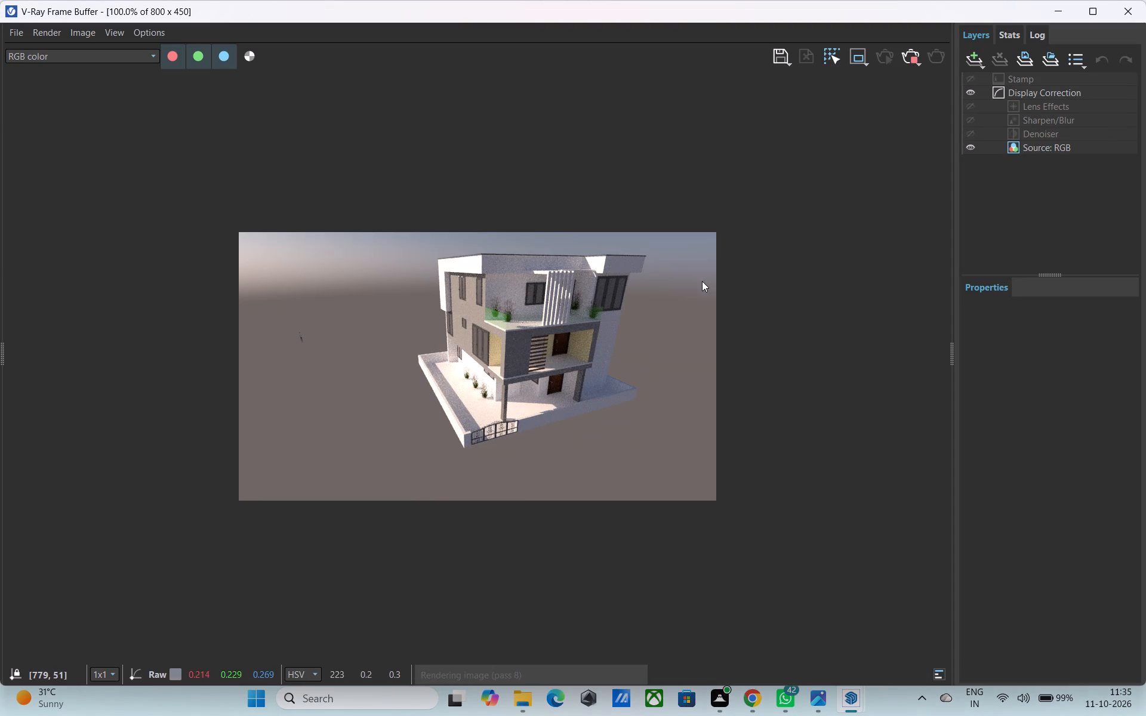
# Examine the V-Ray render of the facade, balconies, doors and compound, and put the render window away.
pyautogui.scroll(2, 627, 325)
pyautogui.scroll(-1, 628, 328)
pyautogui.moveTo(628, 328); pyautogui.dragTo(605, 337, button='middle')
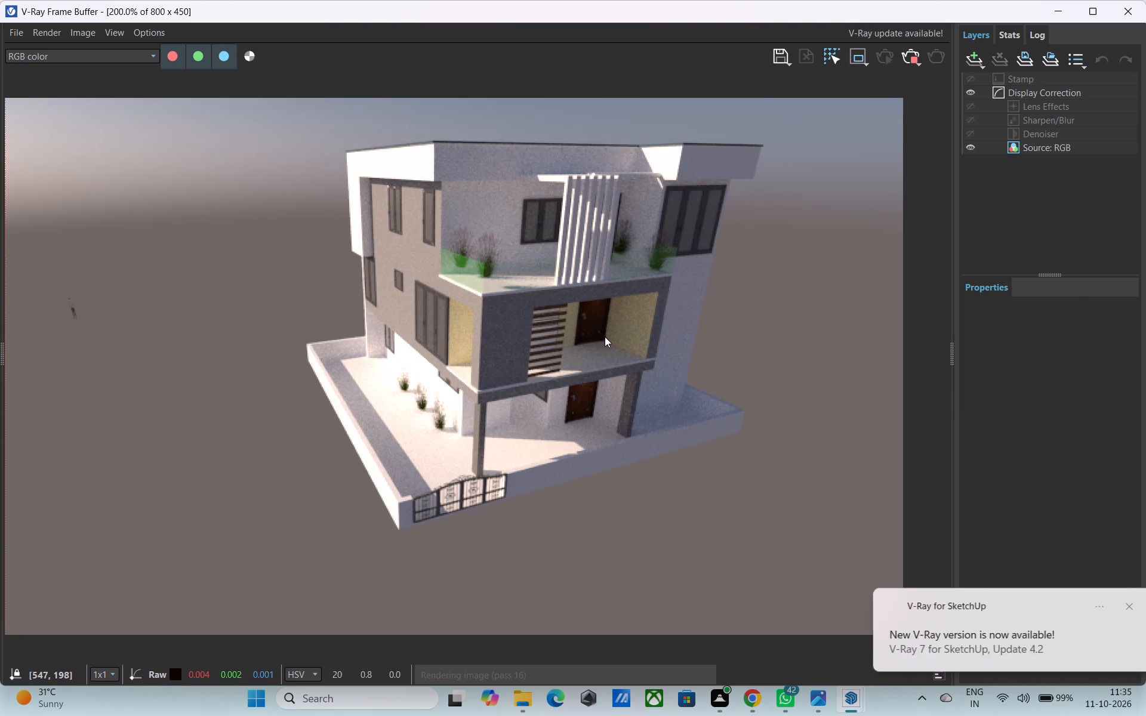
pyautogui.moveTo(605, 337); pyautogui.dragTo(608, 337, button='middle')
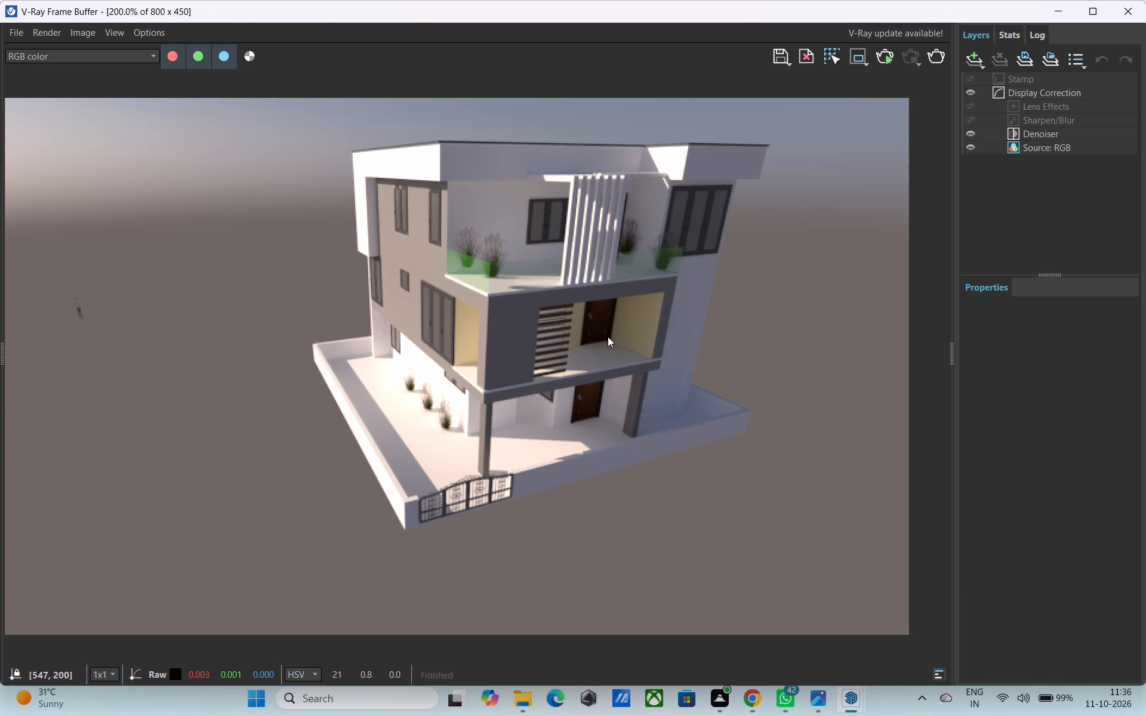
pyautogui.scroll(1, 618, 341)
pyautogui.scroll(-1, 616, 347)
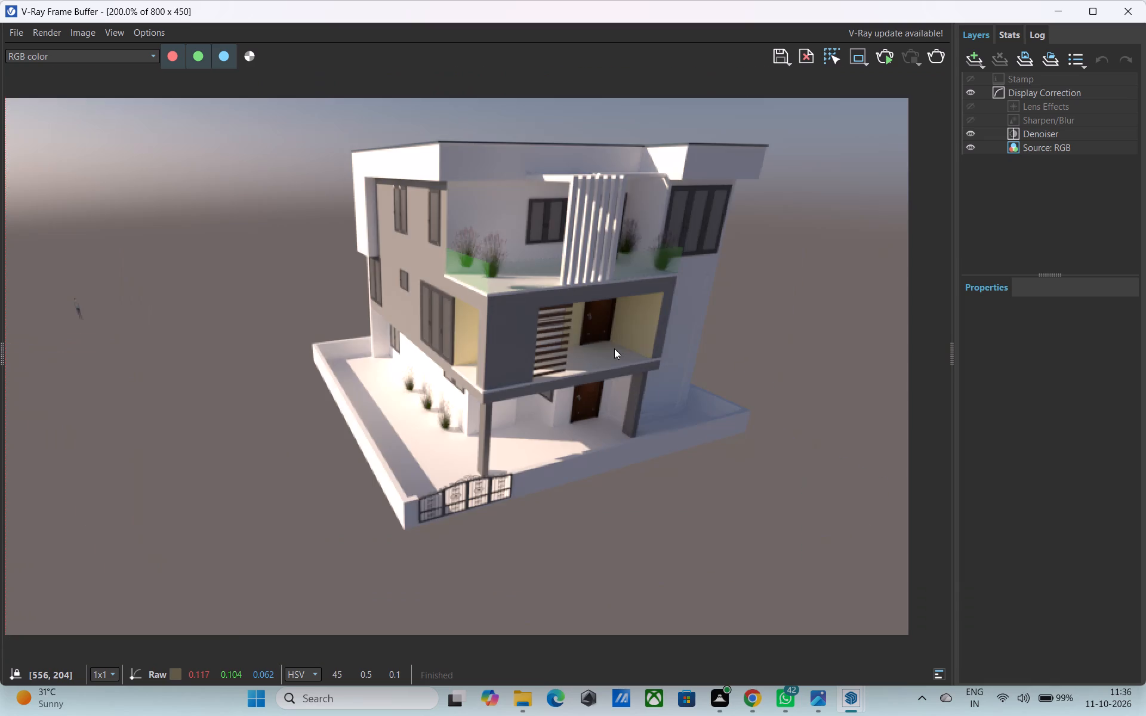
pyautogui.scroll(-2, 306, 356)
pyautogui.scroll(2, 659, 376)
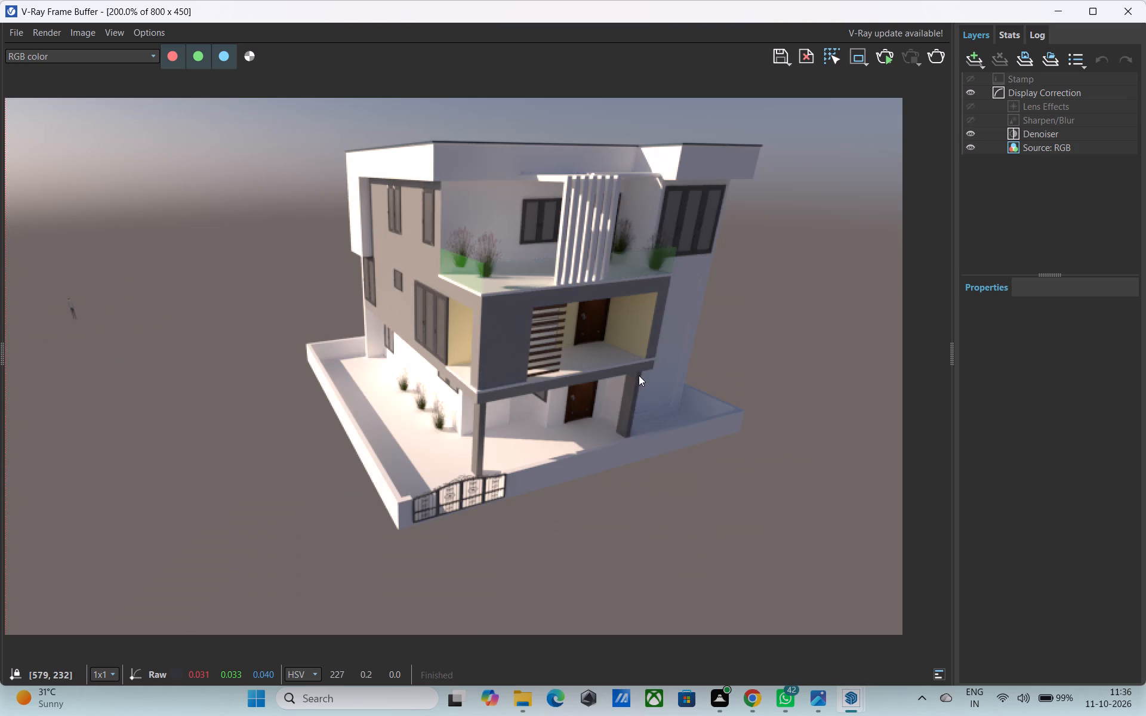
pyautogui.moveTo(640, 375); pyautogui.dragTo(650, 387, button='middle')
pyautogui.scroll(1, 640, 375)
pyautogui.scroll(-1, 650, 387)
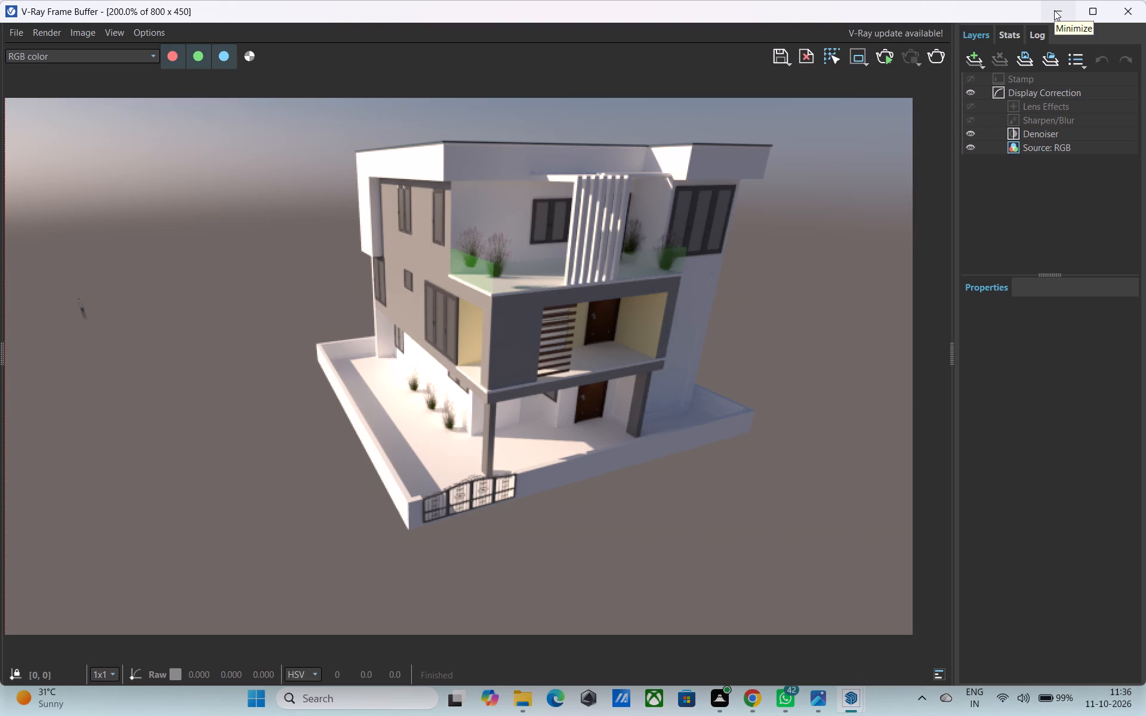
pyautogui.click(1053, 10)
# Save the house model.
pyautogui.moveTo(685, 288); pyautogui.dragTo(698, 266, button='middle')
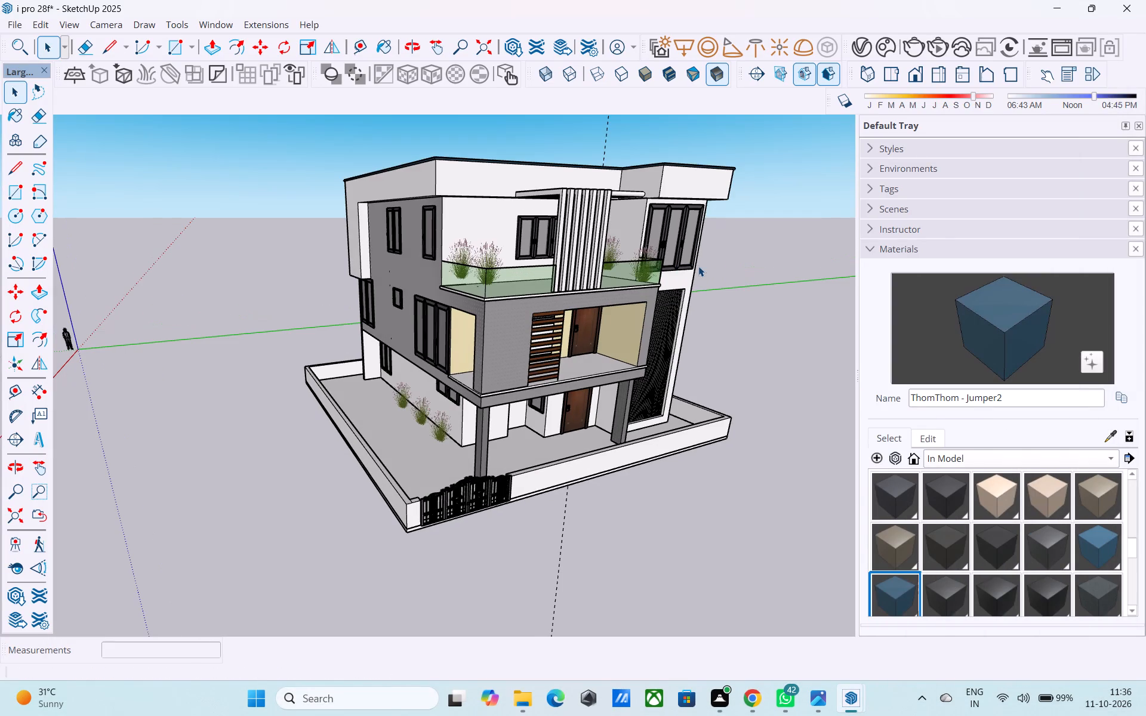
pyautogui.hotkey('ctrl', 's')
pyautogui.click(545, 449)
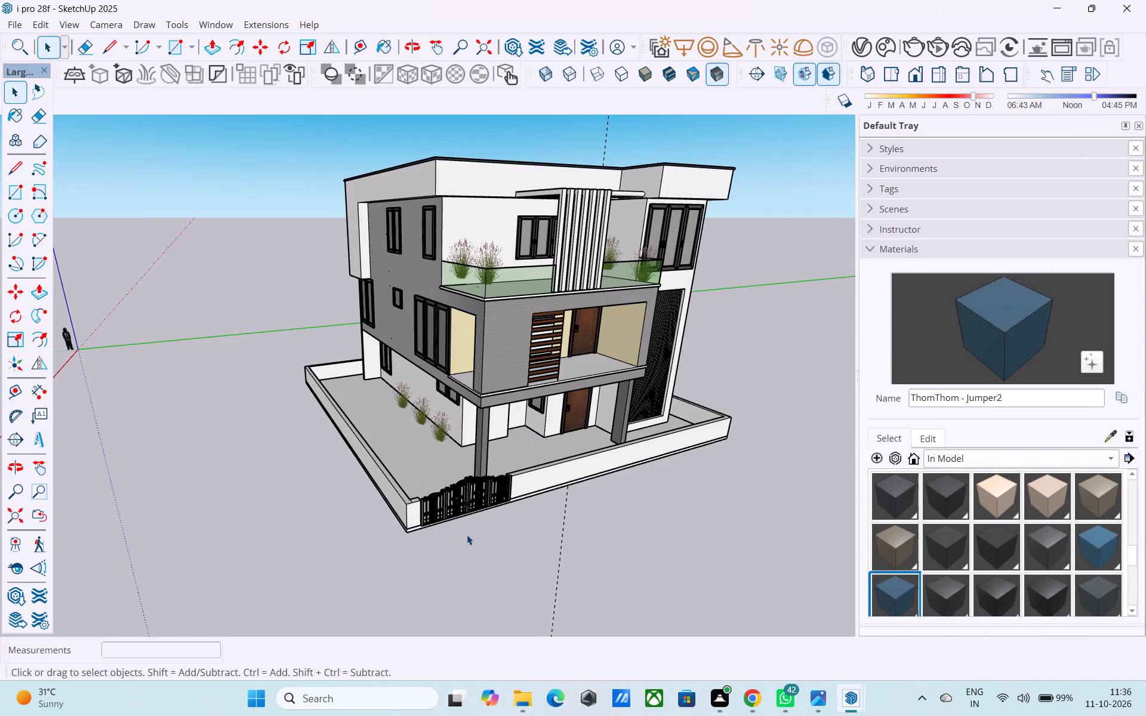
pyautogui.scroll(-2, 462, 555)
pyautogui.moveTo(459, 563); pyautogui.dragTo(385, 514, button='middle')
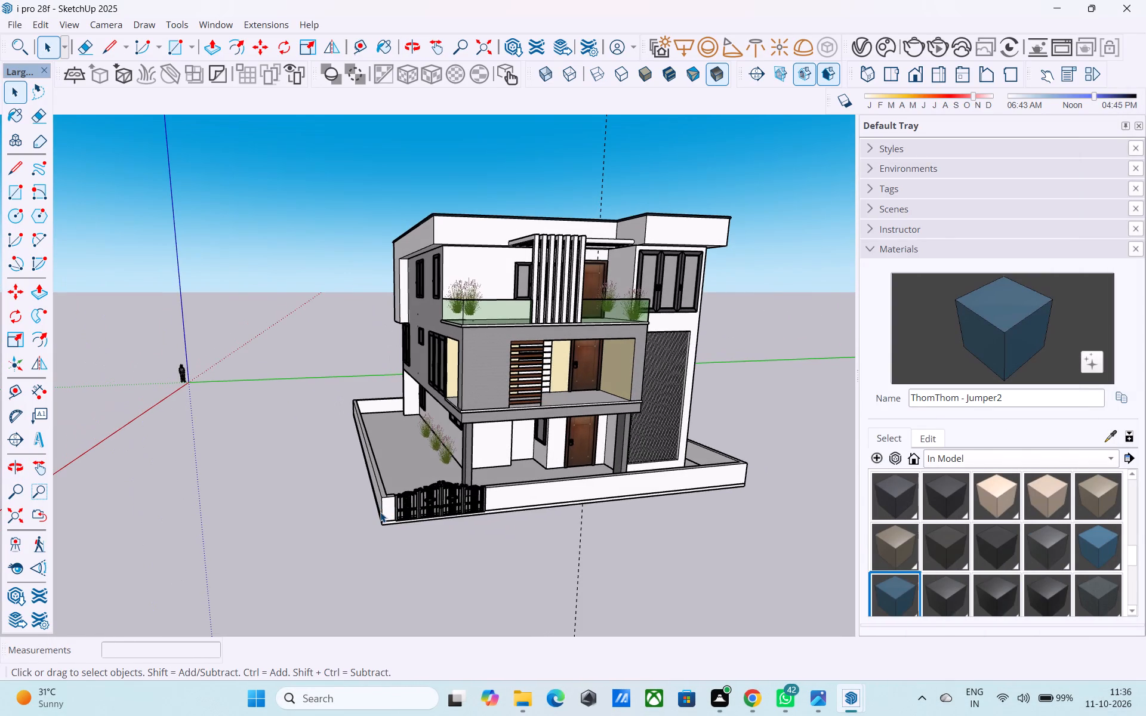
pyautogui.hotkey('ctrl', 's')
# Examine the house exterior from the front, the gate corner and above, covering the roof edges and all floors.
pyautogui.scroll(1, 750, 396)
pyautogui.moveTo(750, 396); pyautogui.dragTo(802, 379, button='middle')
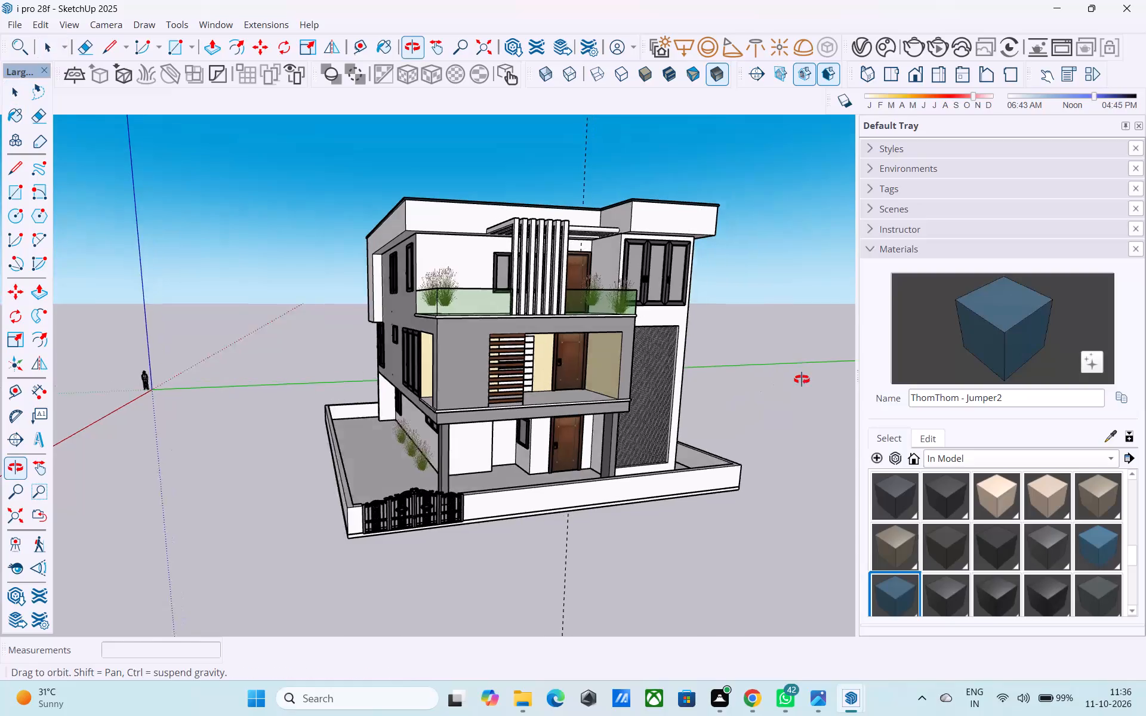
pyautogui.moveTo(802, 379); pyautogui.dragTo(805, 379, button='middle')
pyautogui.moveTo(689, 398); pyautogui.dragTo(697, 421, button='middle')
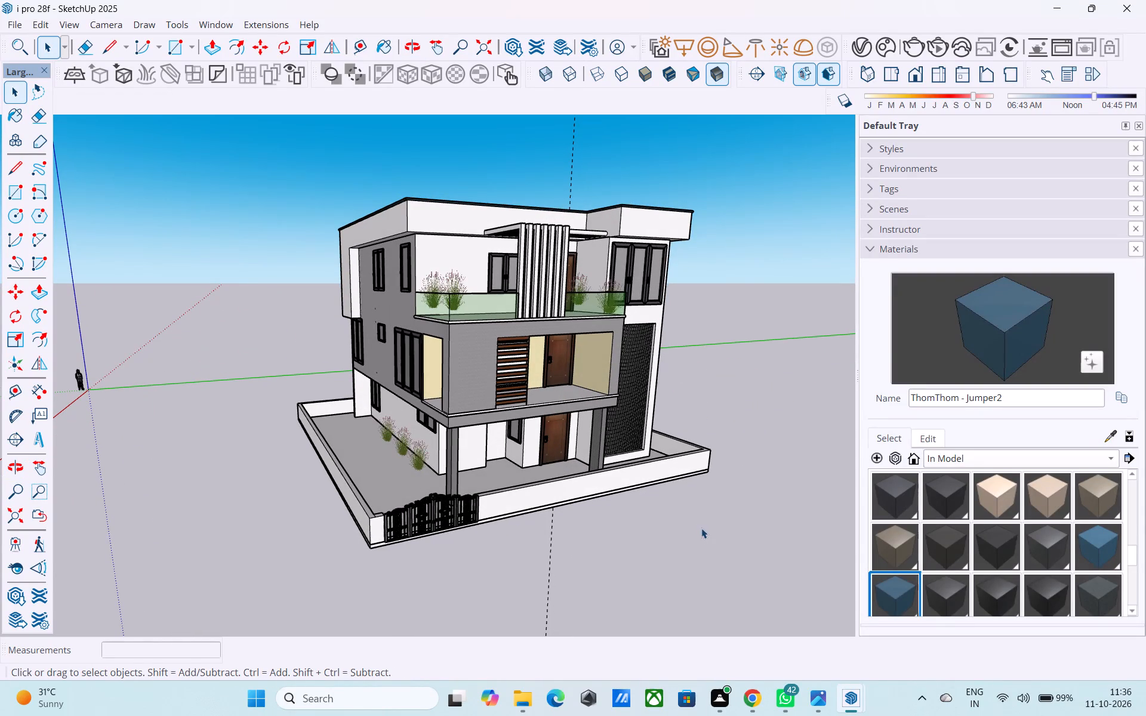
pyautogui.scroll(-1, 689, 526)
pyautogui.moveTo(688, 527); pyautogui.dragTo(658, 569, button='middle')
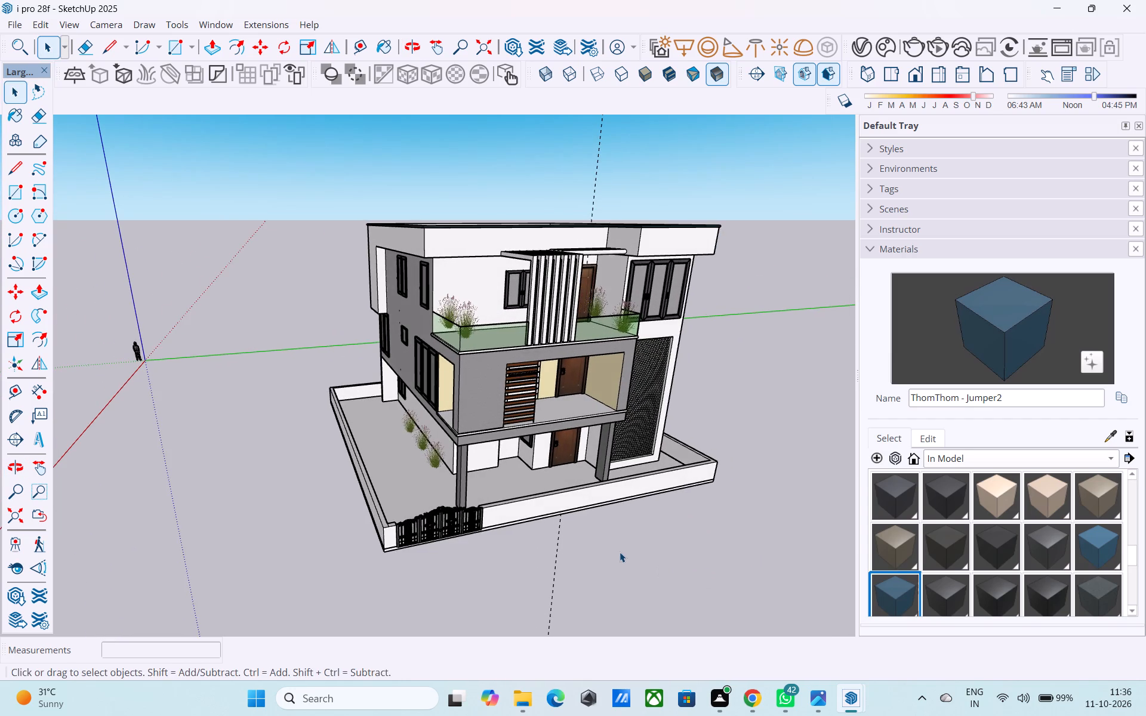
pyautogui.moveTo(620, 552); pyautogui.dragTo(581, 527, button='middle')
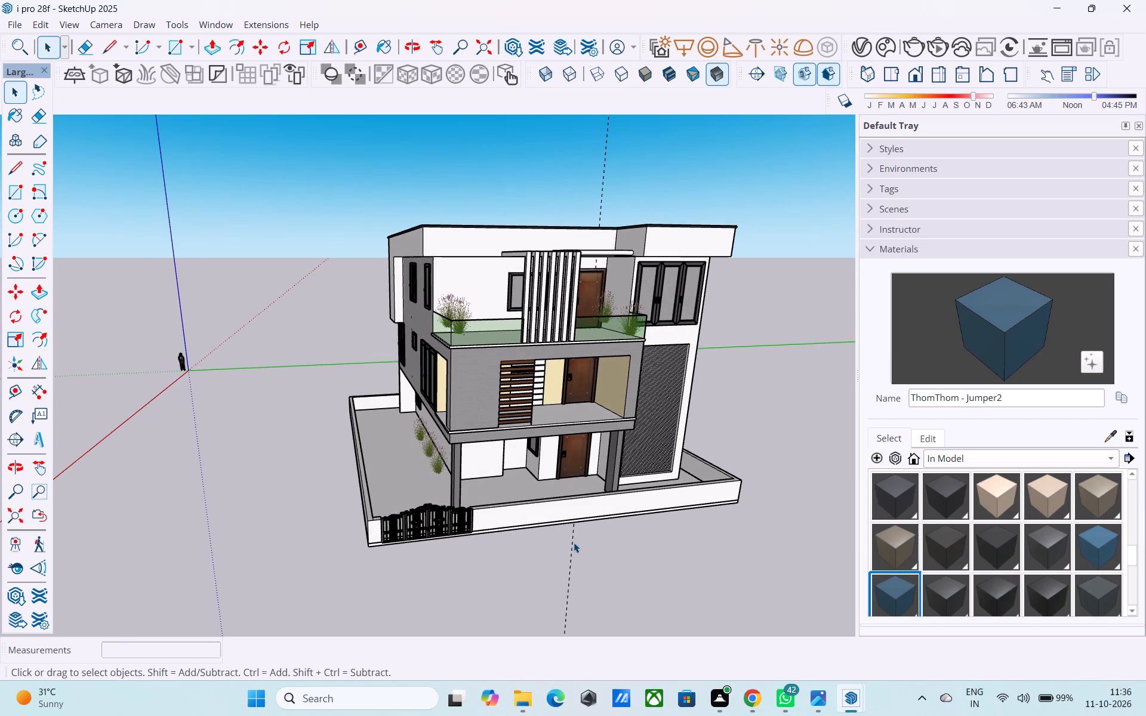
pyautogui.moveTo(573, 542); pyautogui.dragTo(563, 501, button='middle')
pyautogui.moveTo(526, 487); pyautogui.dragTo(565, 484, button='middle')
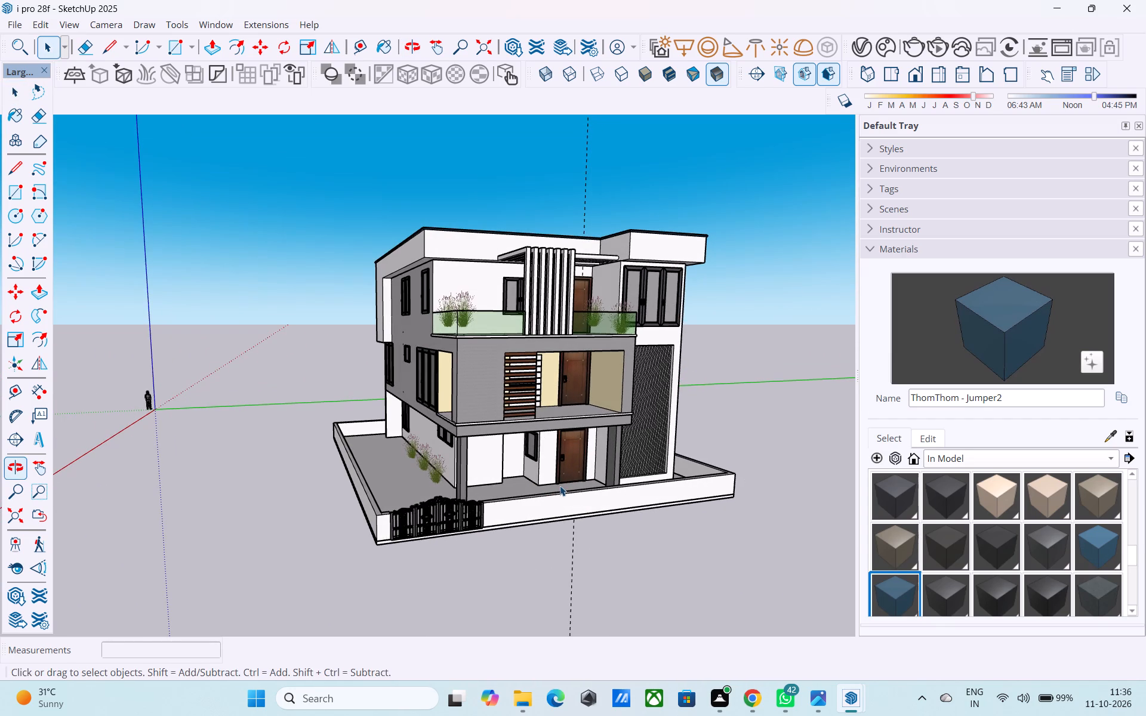
pyautogui.scroll(-3, 560, 486)
pyautogui.moveTo(560, 486); pyautogui.dragTo(586, 536, button='middle')
pyautogui.scroll(-2, 552, 513)
pyautogui.moveTo(551, 513); pyautogui.dragTo(577, 523, button='middle')
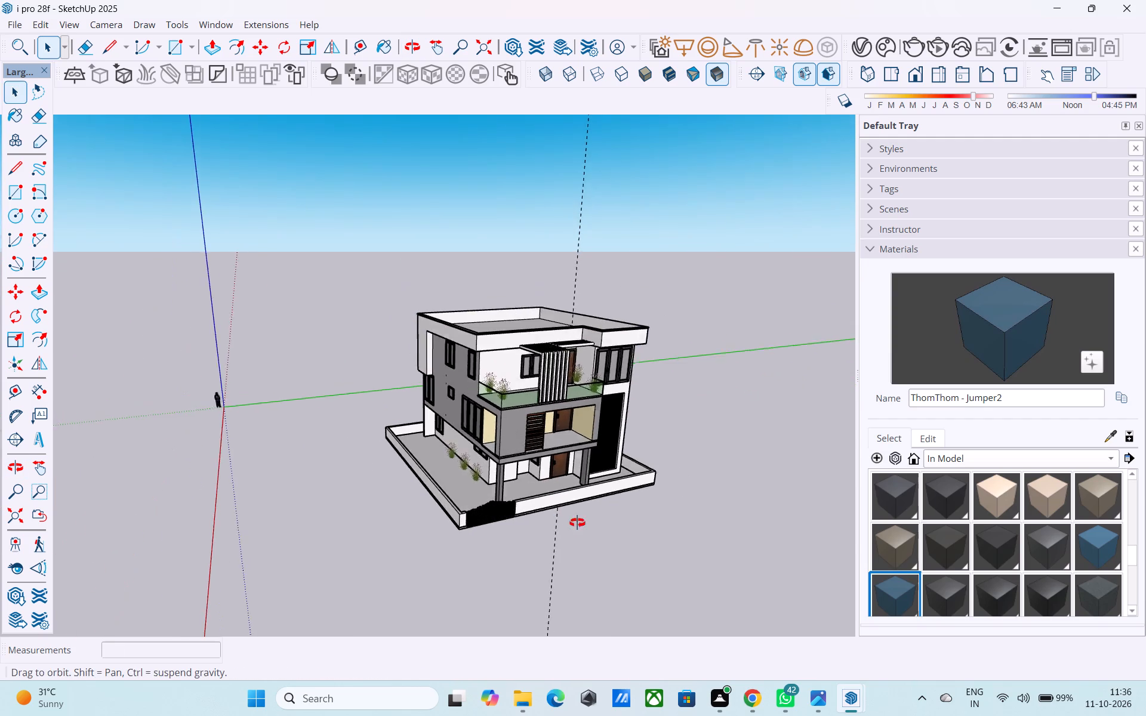
pyautogui.moveTo(577, 523); pyautogui.dragTo(642, 539, button='middle')
pyautogui.scroll(3, 603, 540)
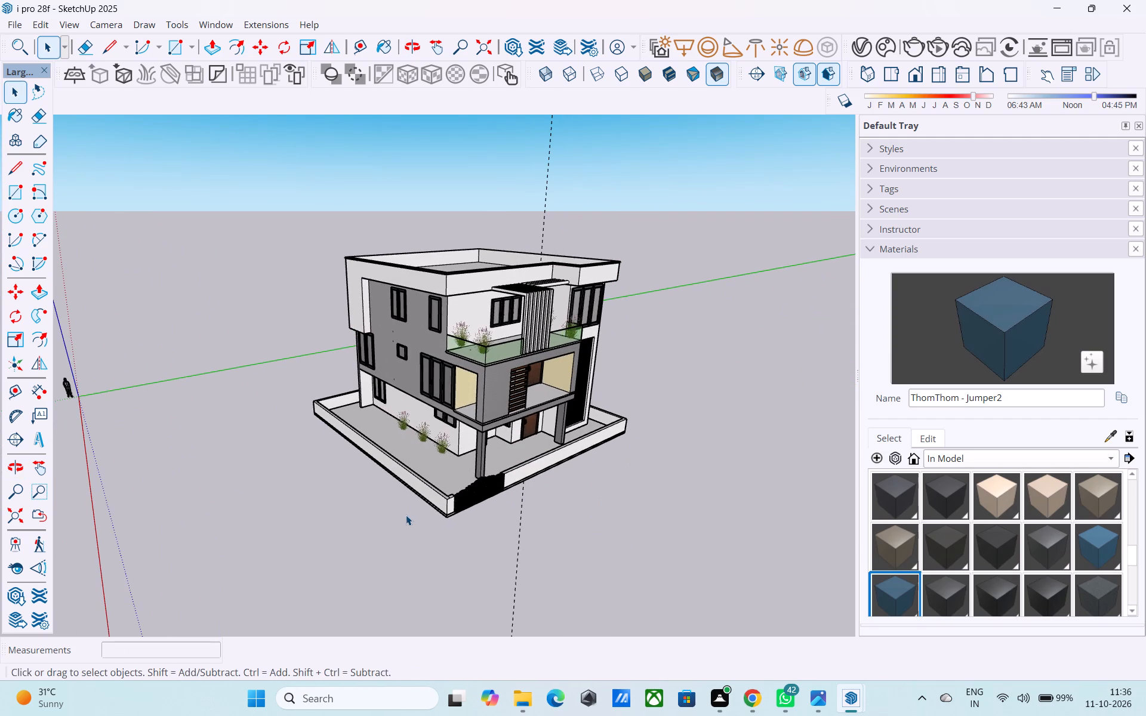
pyautogui.moveTo(406, 504); pyautogui.dragTo(366, 468, button='middle')
pyautogui.scroll(-3, 365, 454)
pyautogui.moveTo(381, 452); pyautogui.dragTo(511, 438, button='middle')
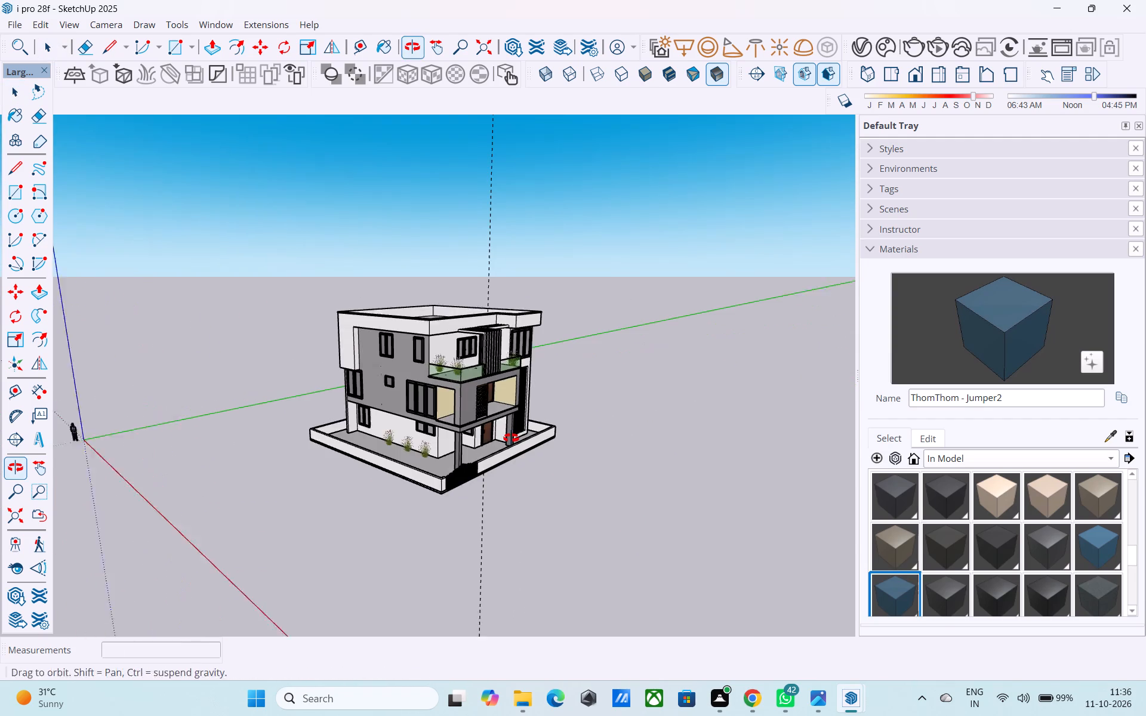
pyautogui.moveTo(511, 438); pyautogui.dragTo(512, 438, button='middle')
pyautogui.scroll(1, 1043, 538)
pyautogui.scroll(-4, 1040, 538)
pyautogui.scroll(4, 1040, 538)
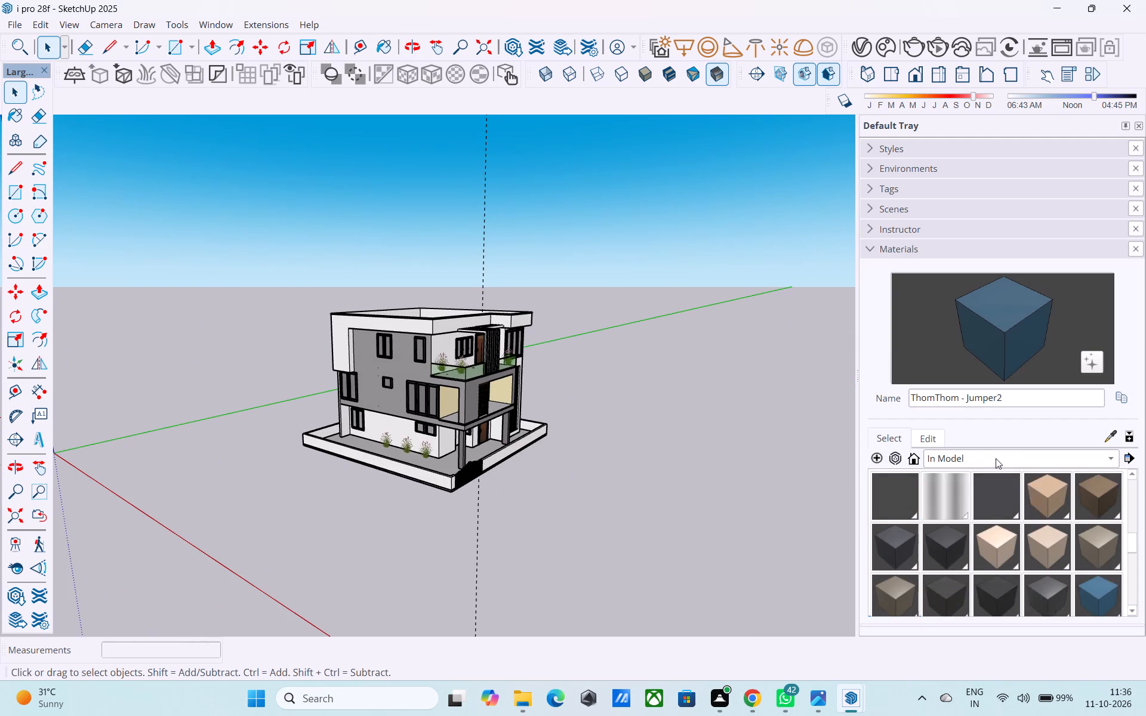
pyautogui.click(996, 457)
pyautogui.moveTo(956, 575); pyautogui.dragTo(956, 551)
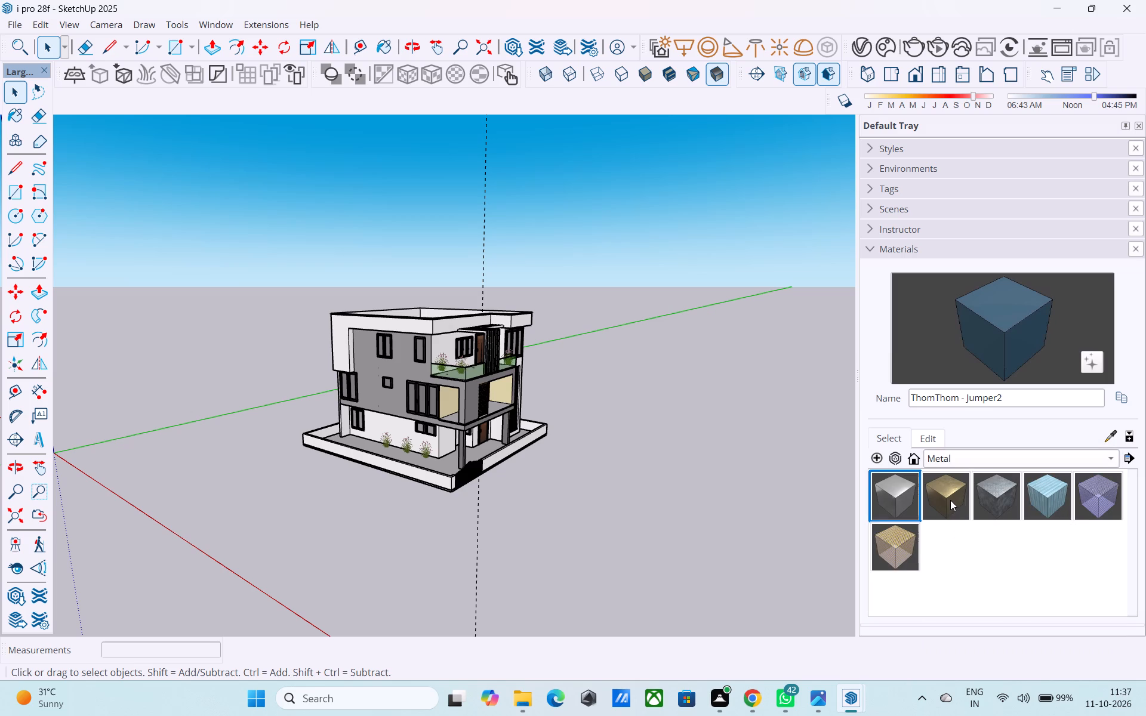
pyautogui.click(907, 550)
# Inspect the house facade and window side from the gate corner and from the front.
pyautogui.scroll(4, 393, 460)
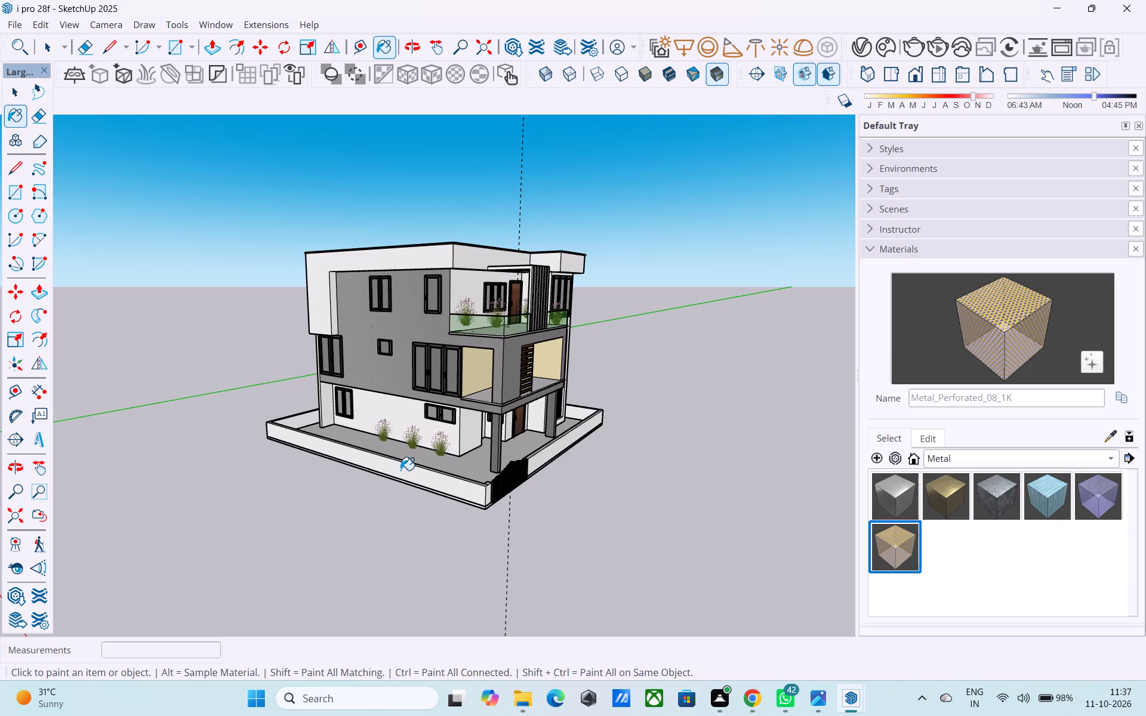
pyautogui.scroll(-1, 358, 425)
pyautogui.moveTo(537, 423); pyautogui.dragTo(349, 429, button='middle')
pyautogui.moveTo(589, 435); pyautogui.dragTo(476, 423, button='middle')
pyautogui.moveTo(616, 392); pyautogui.dragTo(516, 368, button='middle')
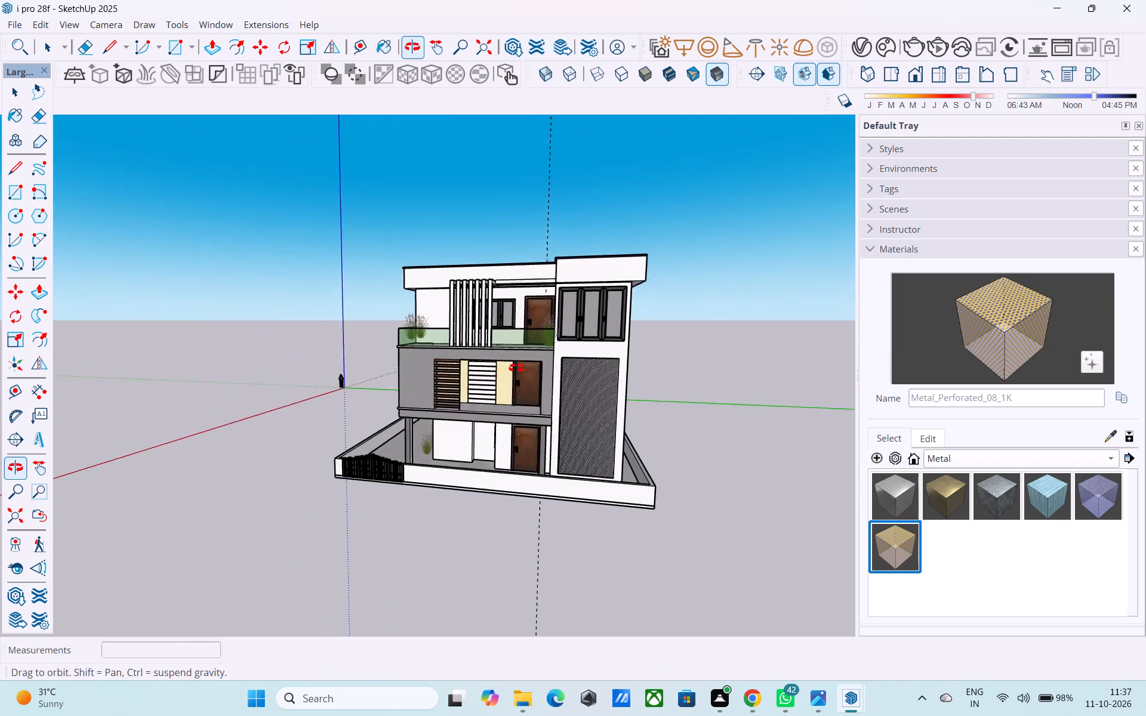
pyautogui.moveTo(516, 368); pyautogui.dragTo(477, 354, button='middle')
pyautogui.scroll(3, 494, 365)
pyautogui.moveTo(538, 416); pyautogui.dragTo(838, 430, button='middle')
pyautogui.moveTo(596, 412); pyautogui.dragTo(690, 430, button='middle')
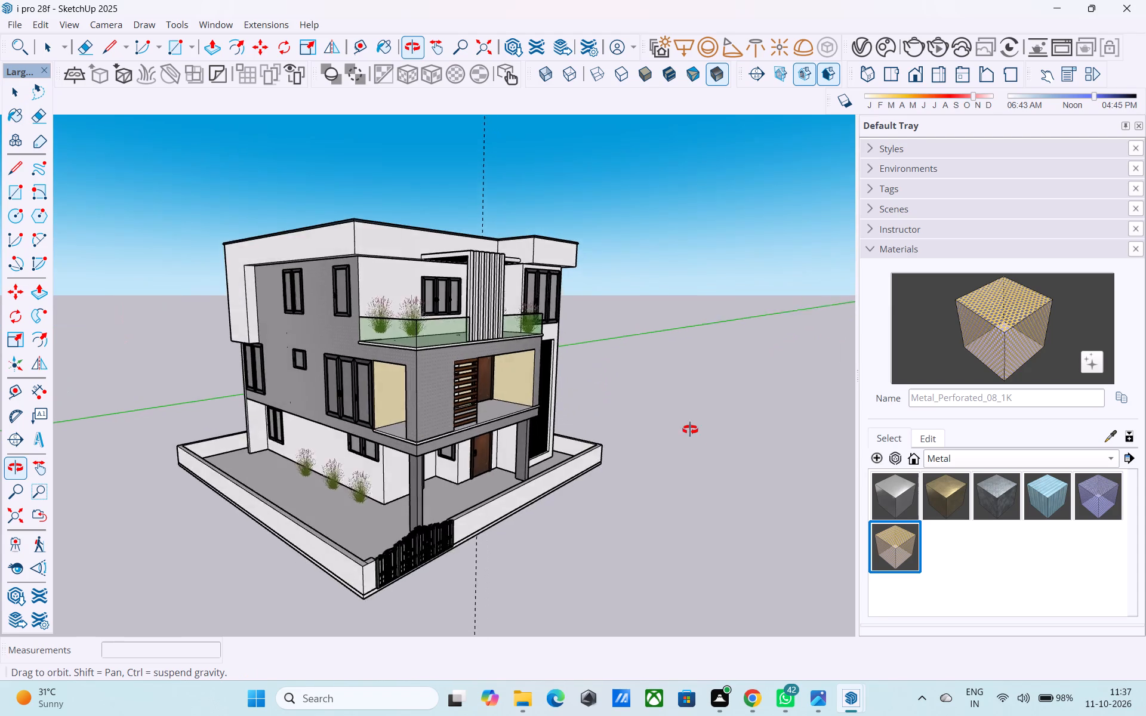
pyautogui.moveTo(690, 430); pyautogui.dragTo(593, 418, button='middle')
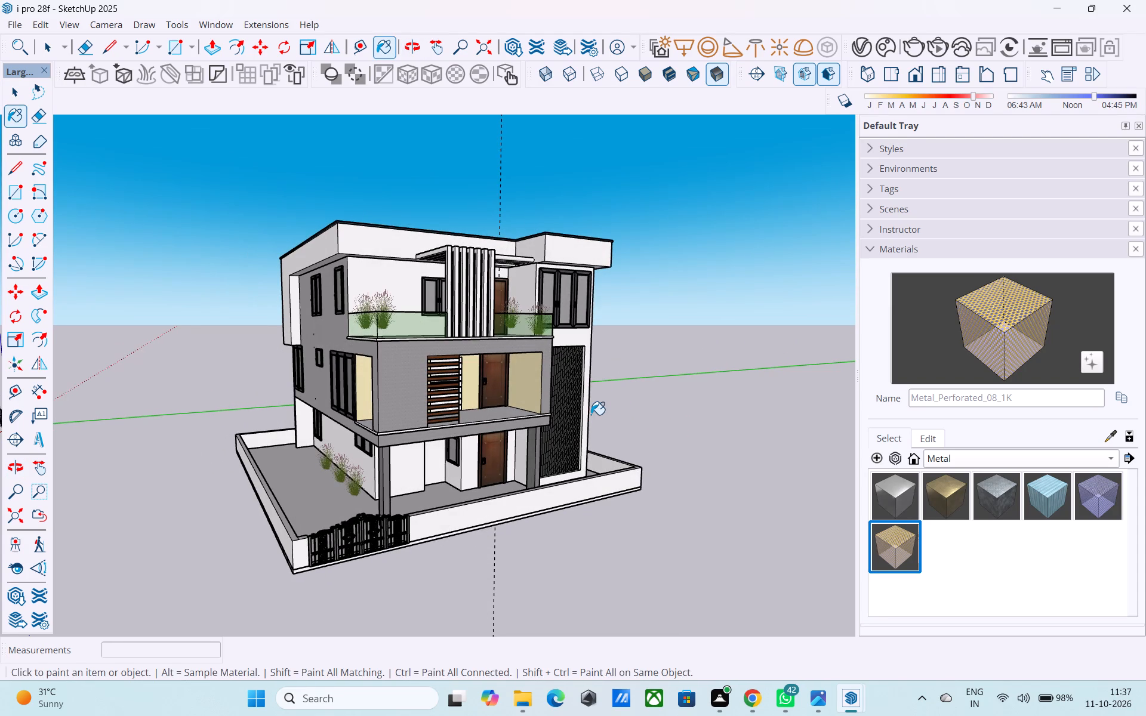
# Move the top-floor balcony door about 1' 4 7/8" along its wall, away from the side wall and towards the balcony window.
pyautogui.moveTo(611, 357); pyautogui.dragTo(542, 374, button='middle')
pyautogui.scroll(4, 542, 374)
pyautogui.moveTo(543, 376); pyautogui.dragTo(458, 415, button='middle')
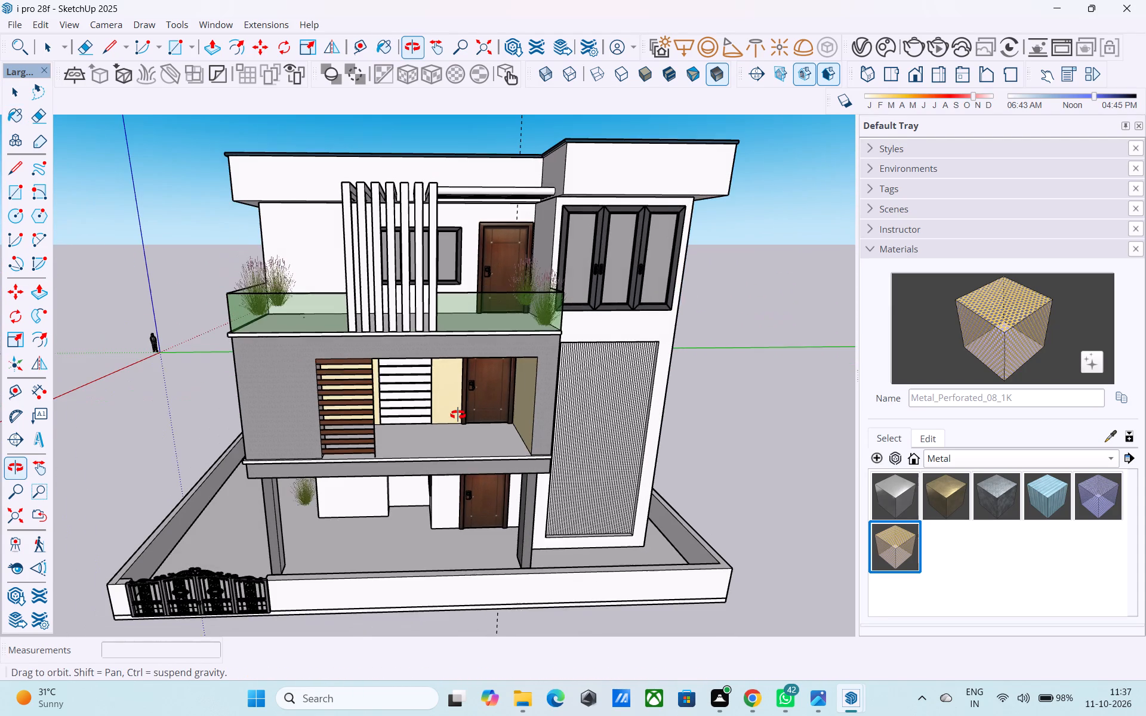
pyautogui.moveTo(458, 415); pyautogui.dragTo(459, 414, button='middle')
pyautogui.scroll(6, 510, 295)
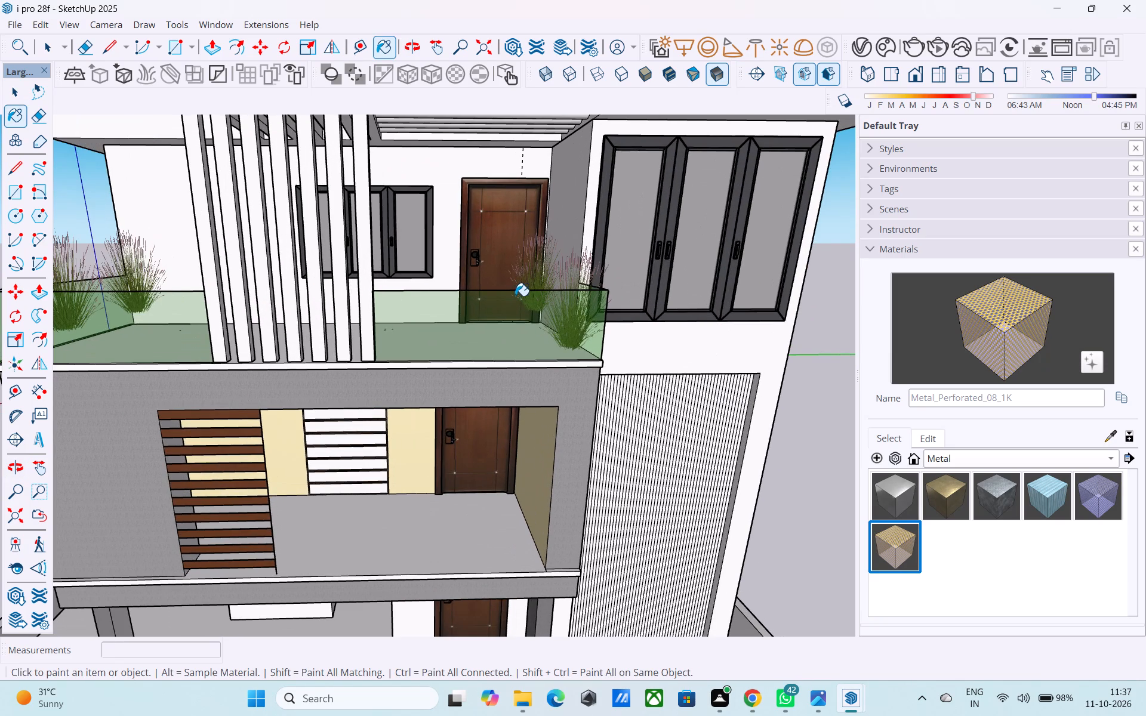
pyautogui.press('space')
pyautogui.click(523, 214)
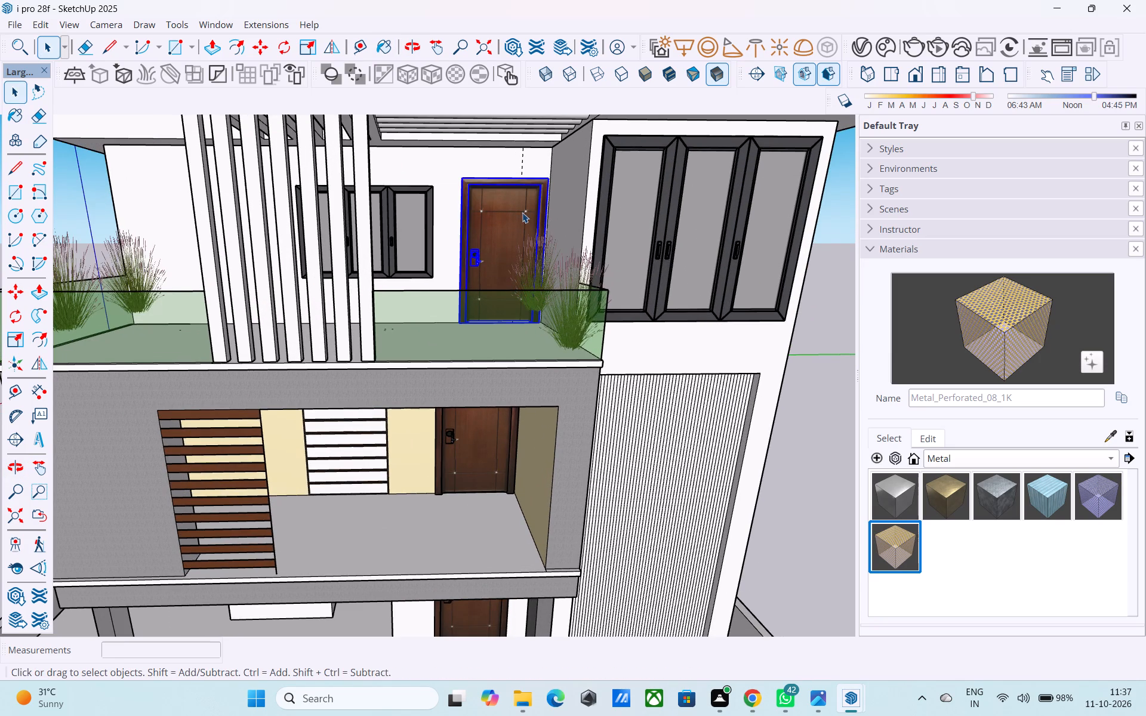
pyautogui.scroll(2, 516, 218)
pyautogui.press('m')
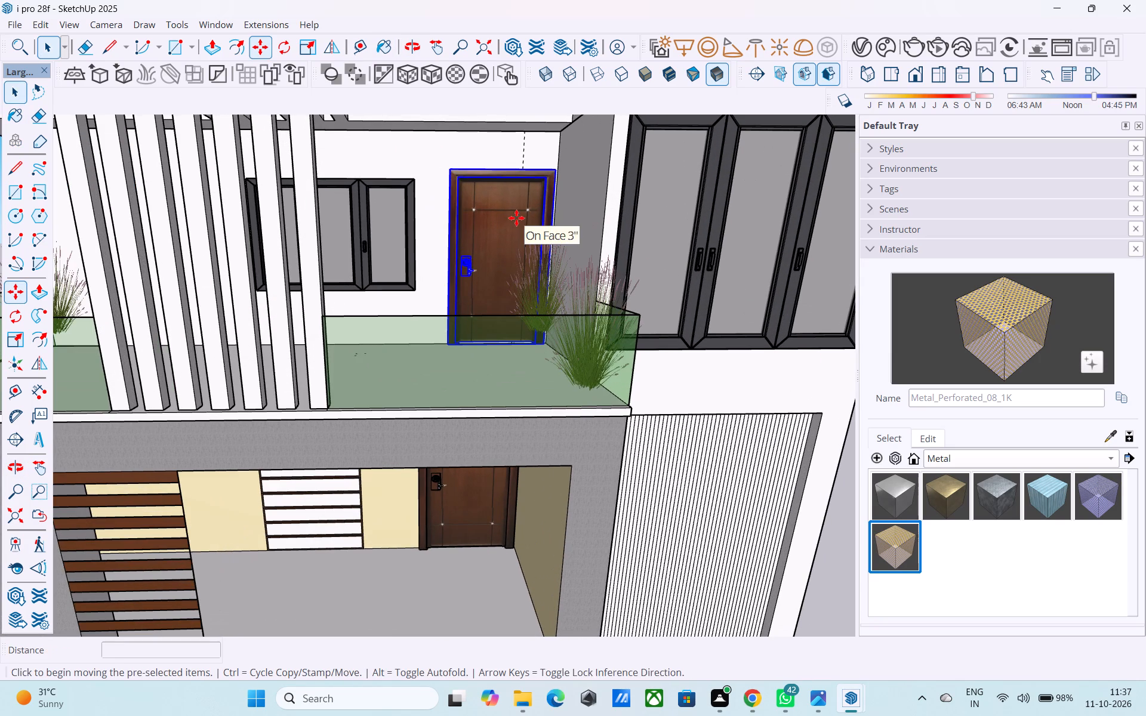
pyautogui.click(737, 390)
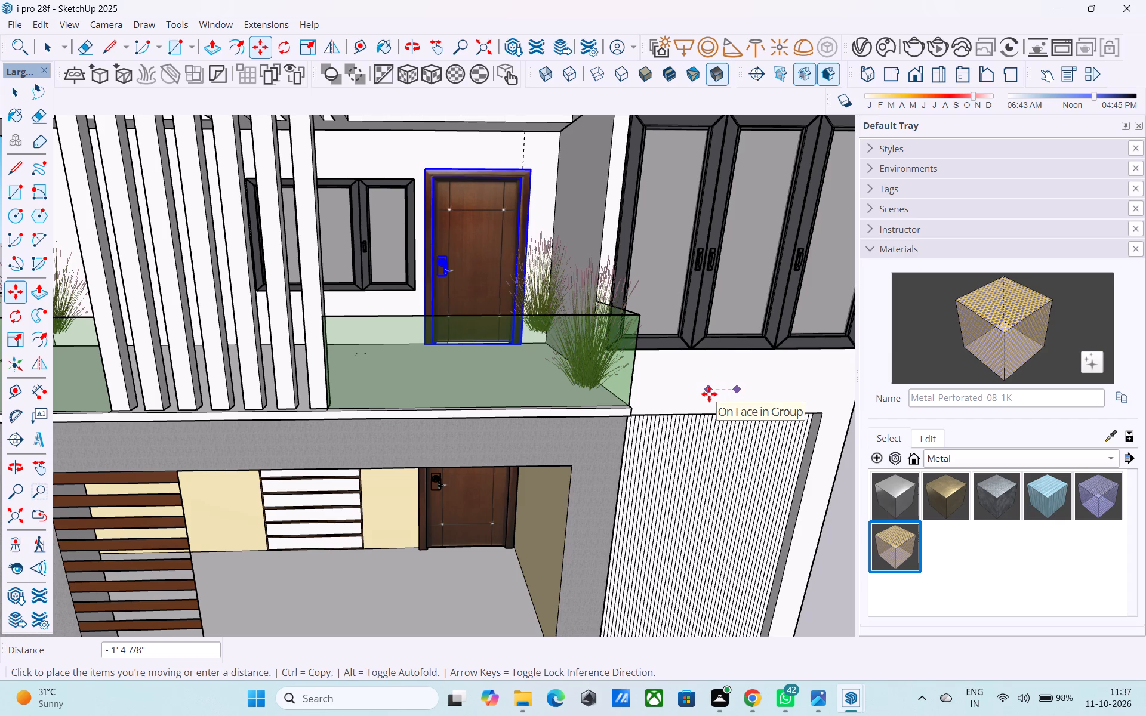
pyautogui.click(709, 394)
pyautogui.press('space')
pyautogui.scroll(-11, 709, 394)
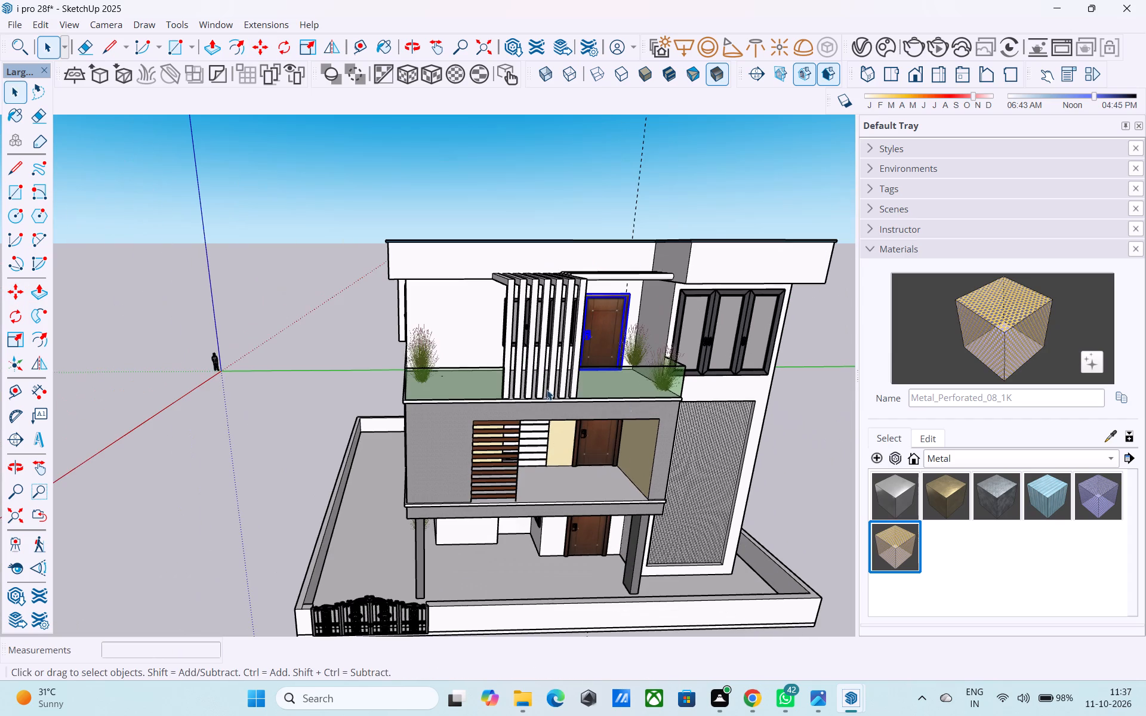
pyautogui.click(321, 337)
# Save the model with the repositioned balcony door.
pyautogui.moveTo(471, 374); pyautogui.dragTo(461, 350, button='middle')
pyautogui.hotkey('ctrl', 's')
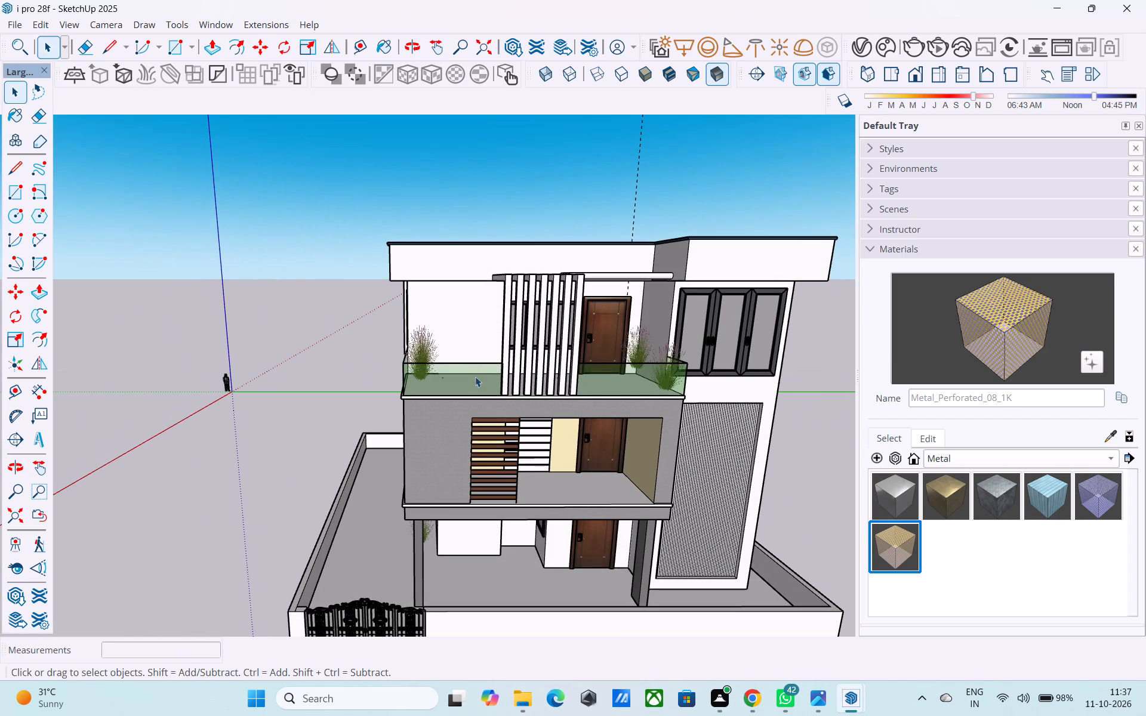
# Examine the finished house from the front and from the gate corner, covering the balconies, facade and window side.
pyautogui.moveTo(475, 376); pyautogui.dragTo(423, 307, button='middle')
pyautogui.scroll(-3, 581, 379)
pyautogui.moveTo(581, 384); pyautogui.dragTo(695, 393, button='middle')
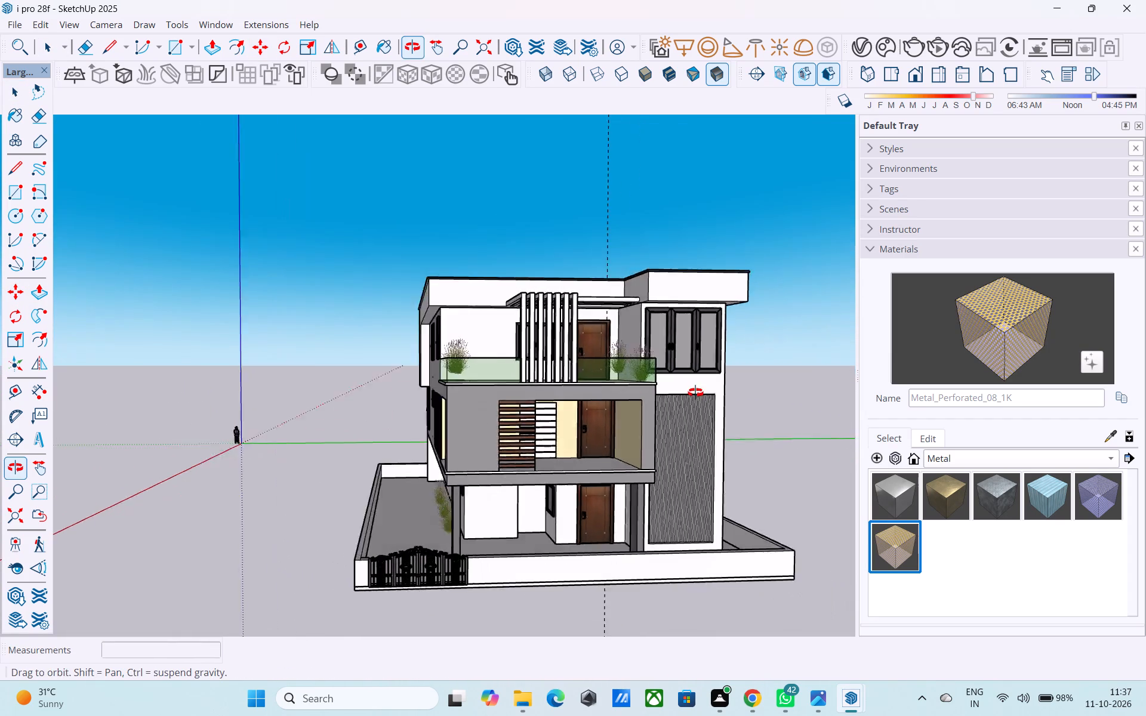
pyautogui.moveTo(695, 393); pyautogui.dragTo(899, 417, button='middle')
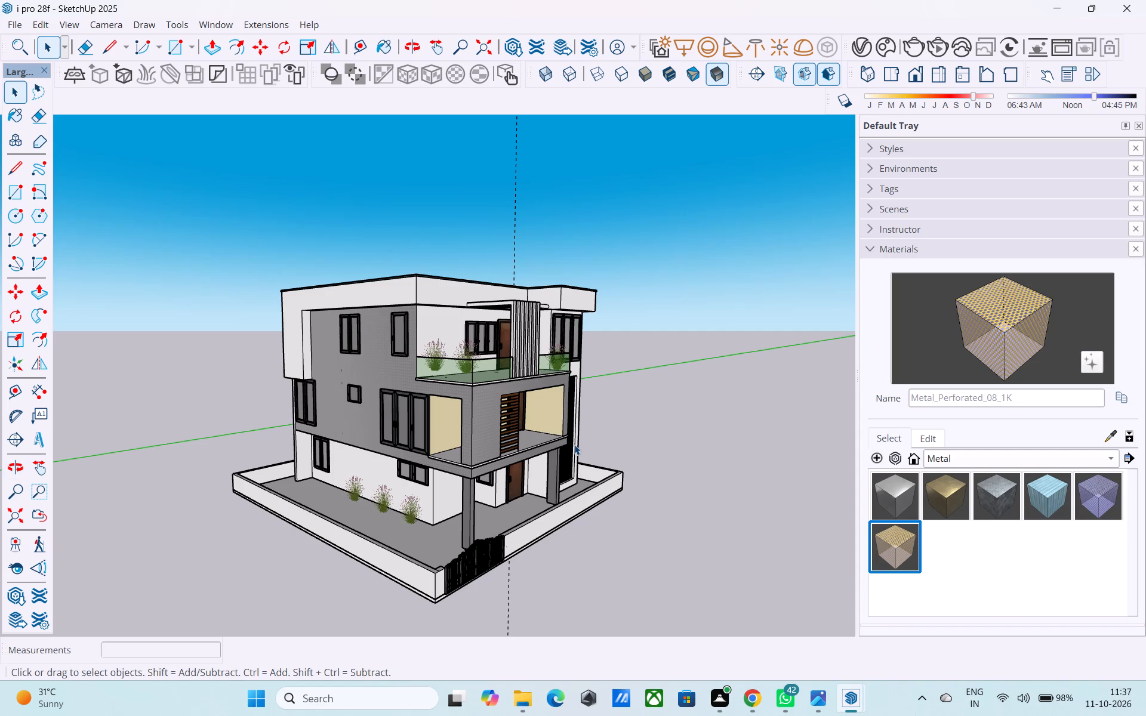
pyautogui.scroll(1, 447, 450)
pyautogui.moveTo(447, 450); pyautogui.dragTo(695, 455, button='middle')
pyautogui.scroll(-2, 695, 456)
pyautogui.moveTo(694, 460); pyautogui.dragTo(386, 436, button='middle')
pyautogui.scroll(3, 388, 434)
# Save the house model.
pyautogui.hotkey('ctrl', 's')
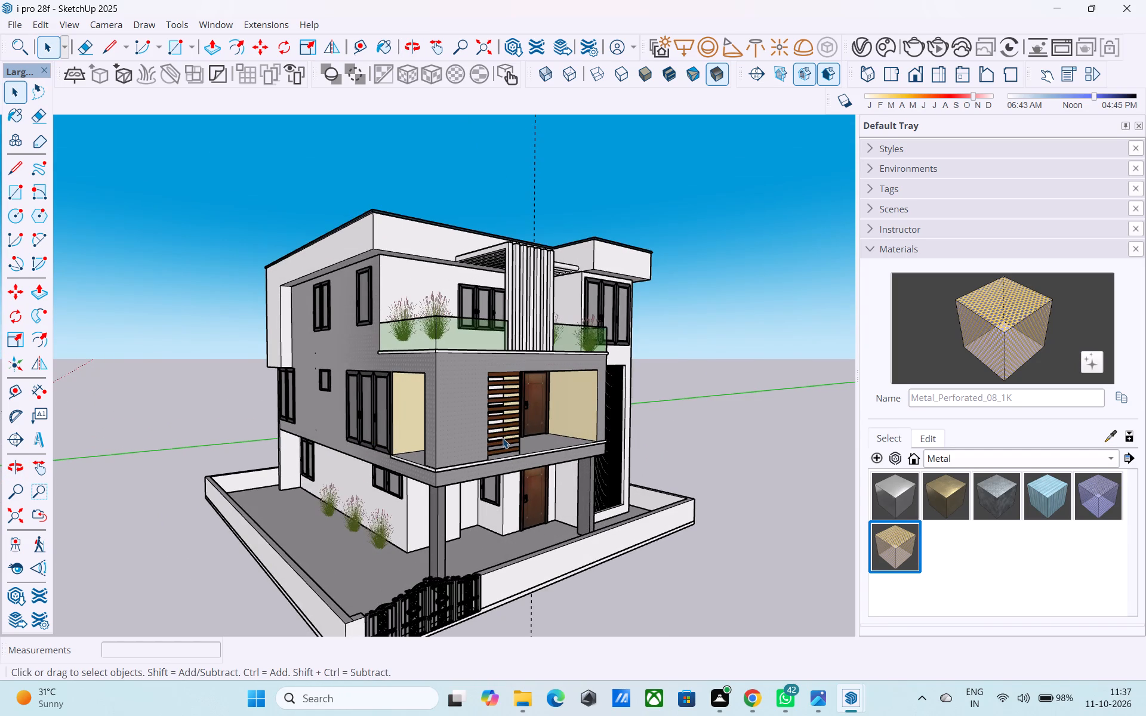
# Save the house model again after checking the front and window side around the gate corner.
pyautogui.moveTo(507, 442); pyautogui.dragTo(489, 433, button='middle')
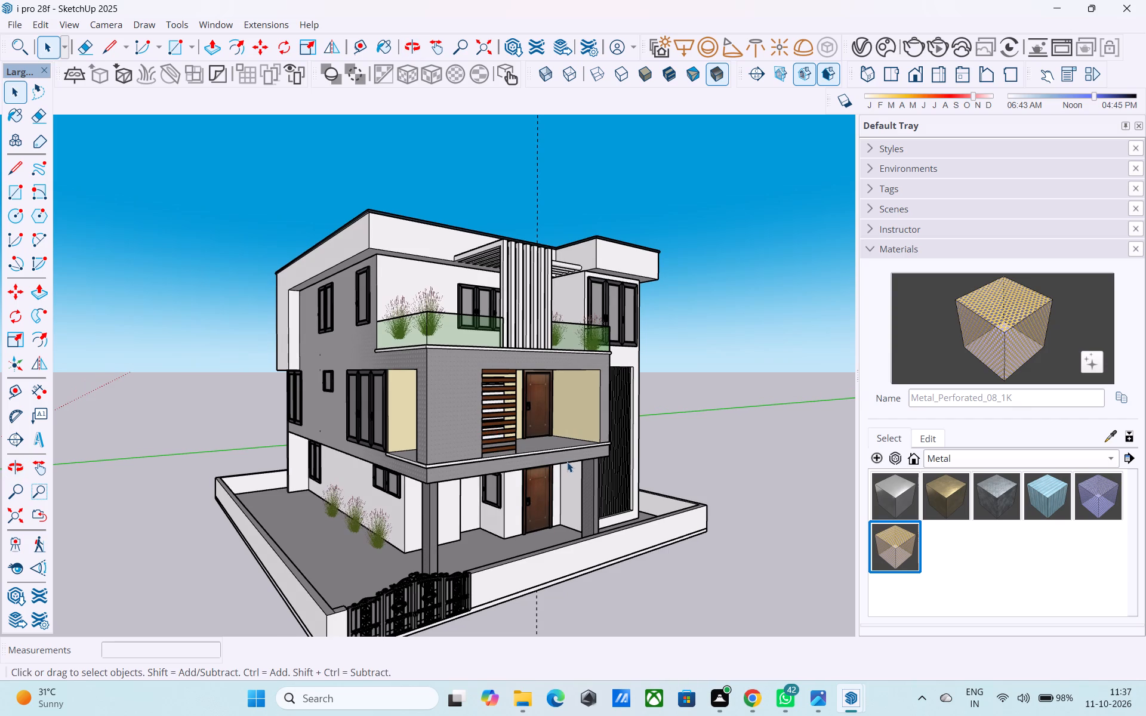
pyautogui.moveTo(567, 462); pyautogui.dragTo(533, 458, button='middle')
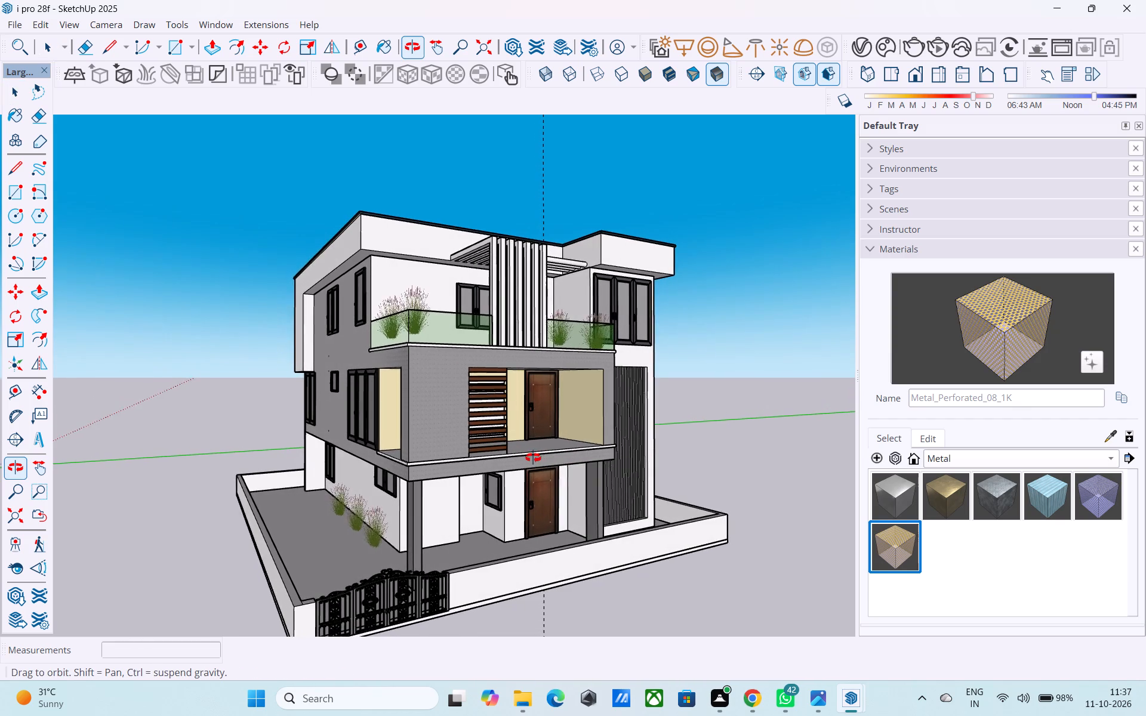
pyautogui.moveTo(533, 458); pyautogui.dragTo(544, 463, button='middle')
pyautogui.moveTo(425, 450); pyautogui.dragTo(516, 444, button='middle')
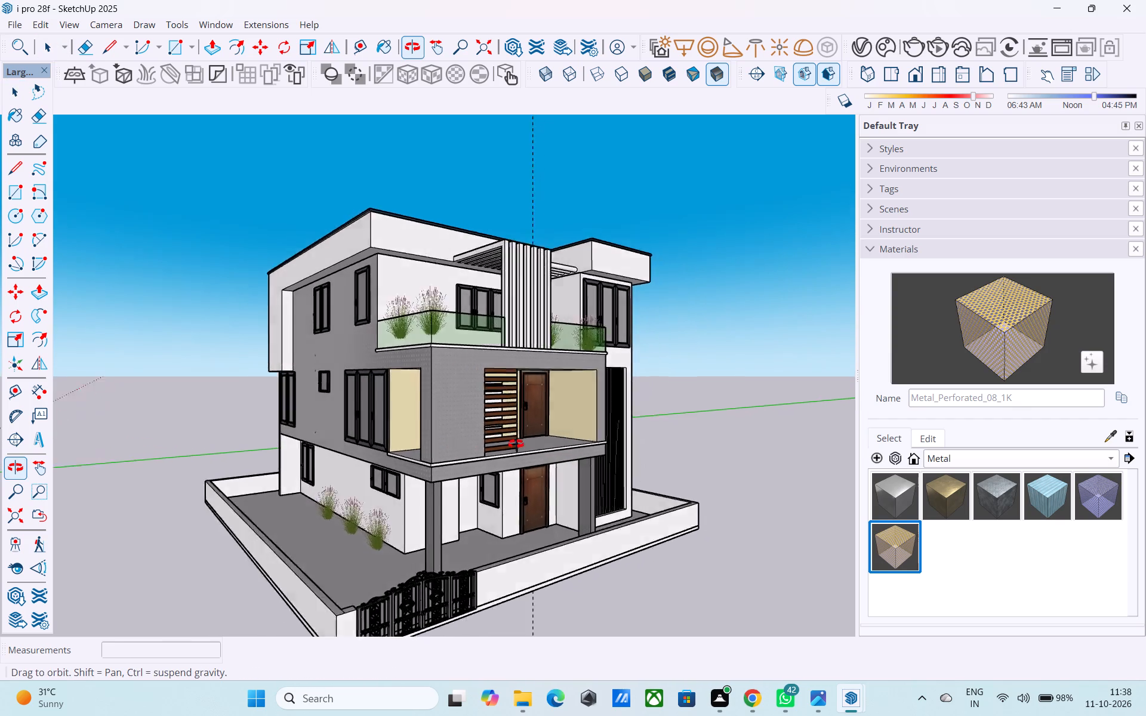
pyautogui.moveTo(516, 444); pyautogui.dragTo(572, 433, button='middle')
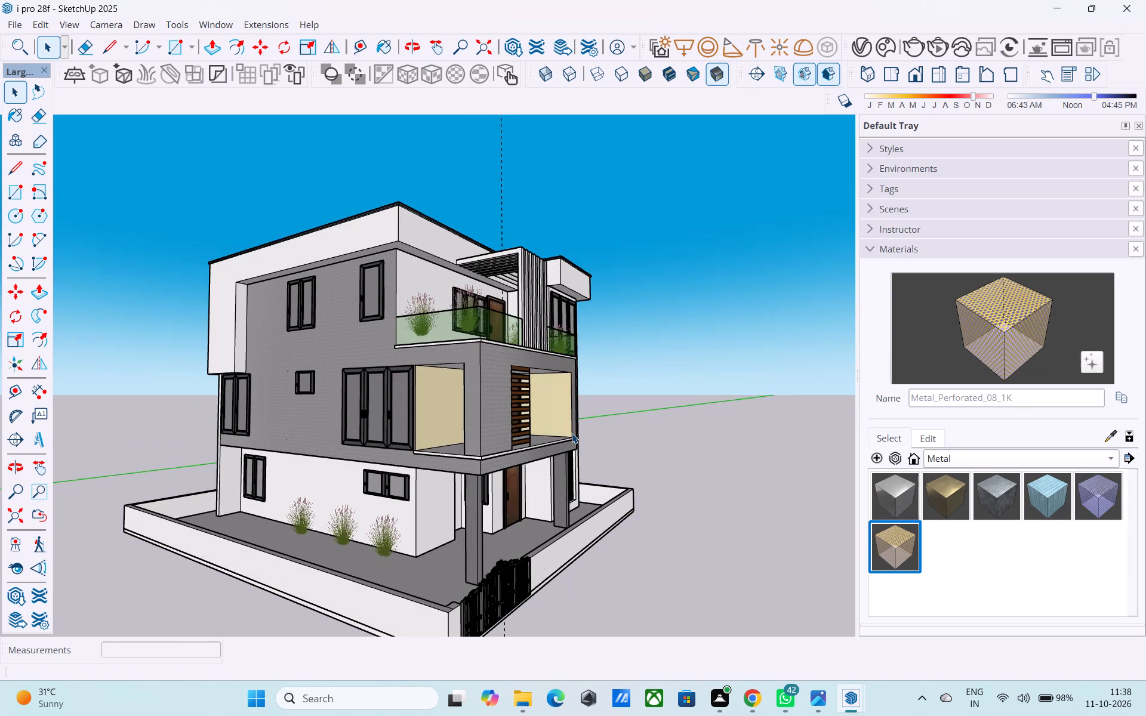
pyautogui.hotkey('ctrl', 's')
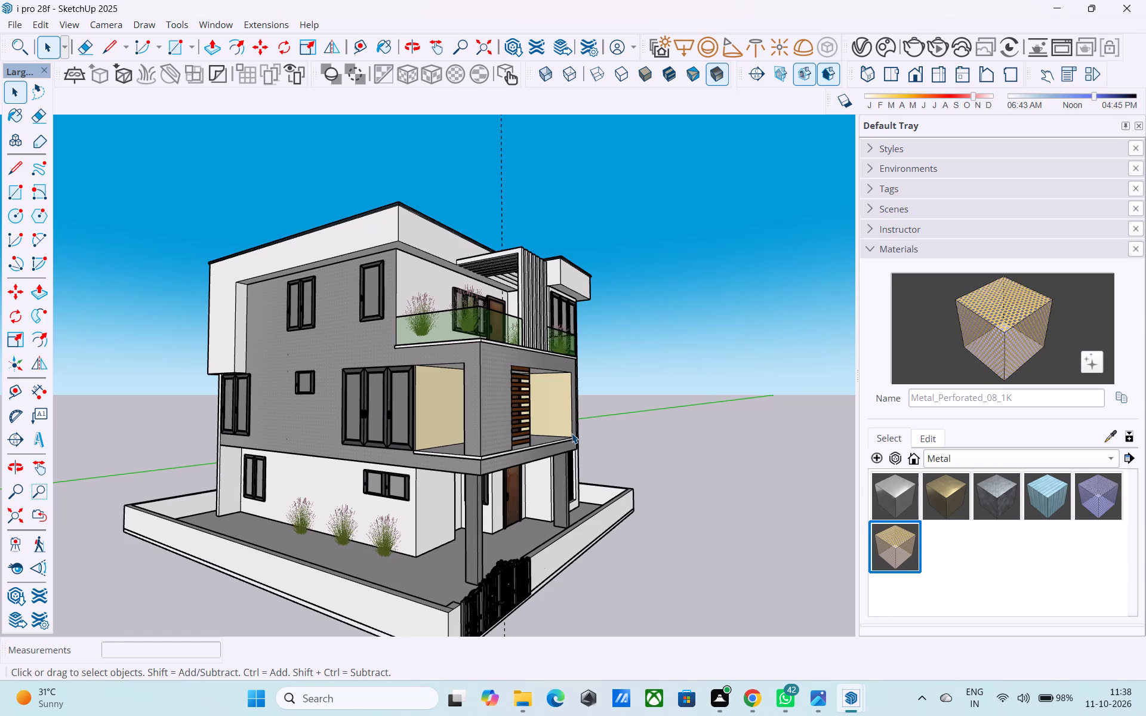
# Inspect the whole house and its boundary wall from the gate corner, the window side and slightly above.
pyautogui.scroll(-1, 611, 502)
pyautogui.moveTo(607, 502); pyautogui.dragTo(503, 495, button='middle')
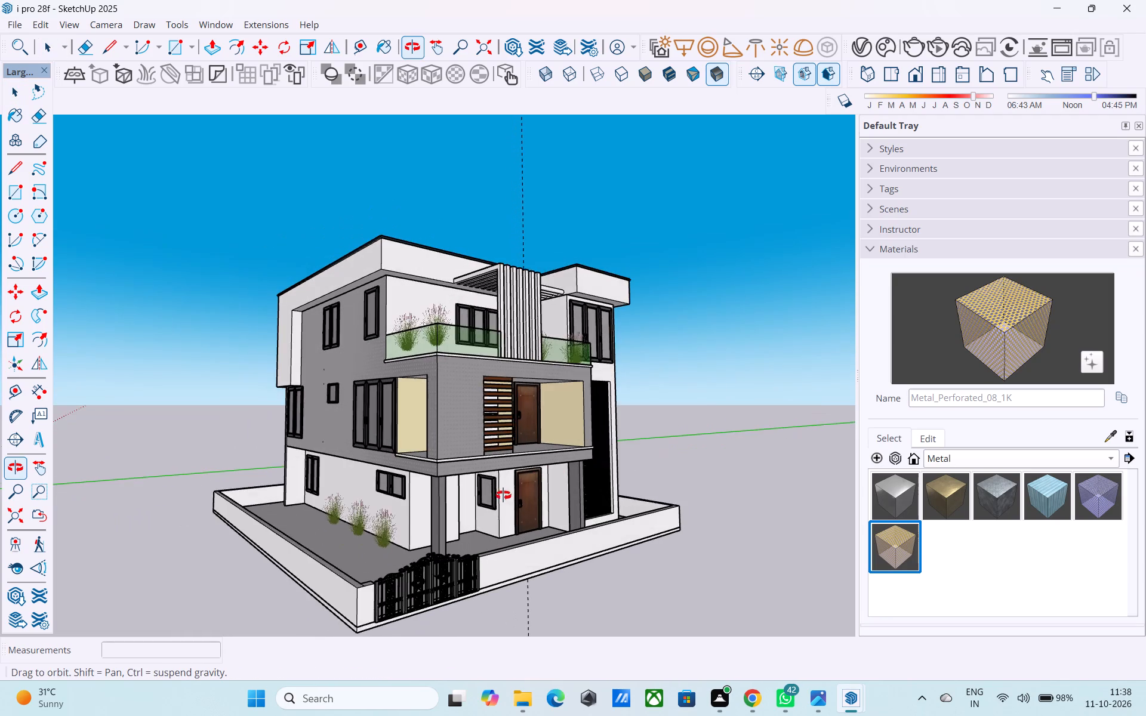
pyautogui.moveTo(503, 495); pyautogui.dragTo(485, 503, button='middle')
pyautogui.moveTo(571, 340); pyautogui.dragTo(734, 367, button='middle')
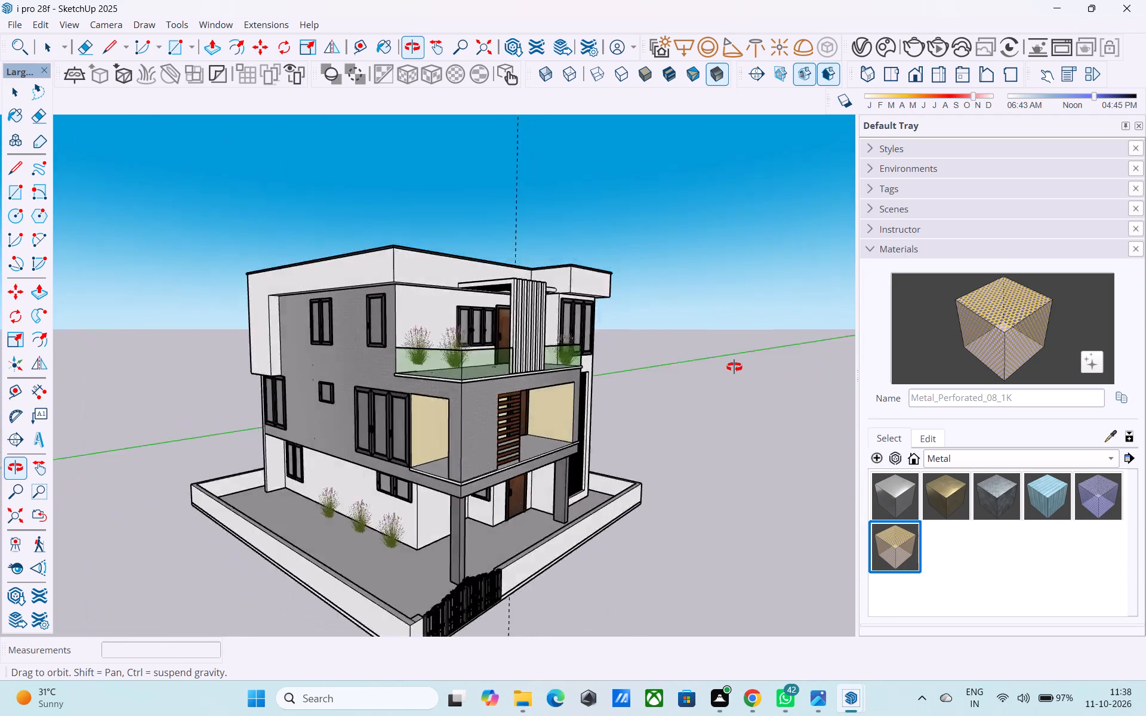
pyautogui.moveTo(734, 367); pyautogui.dragTo(740, 365, button='middle')
pyautogui.scroll(-2, 691, 390)
pyautogui.moveTo(677, 413); pyautogui.dragTo(448, 362, button='middle')
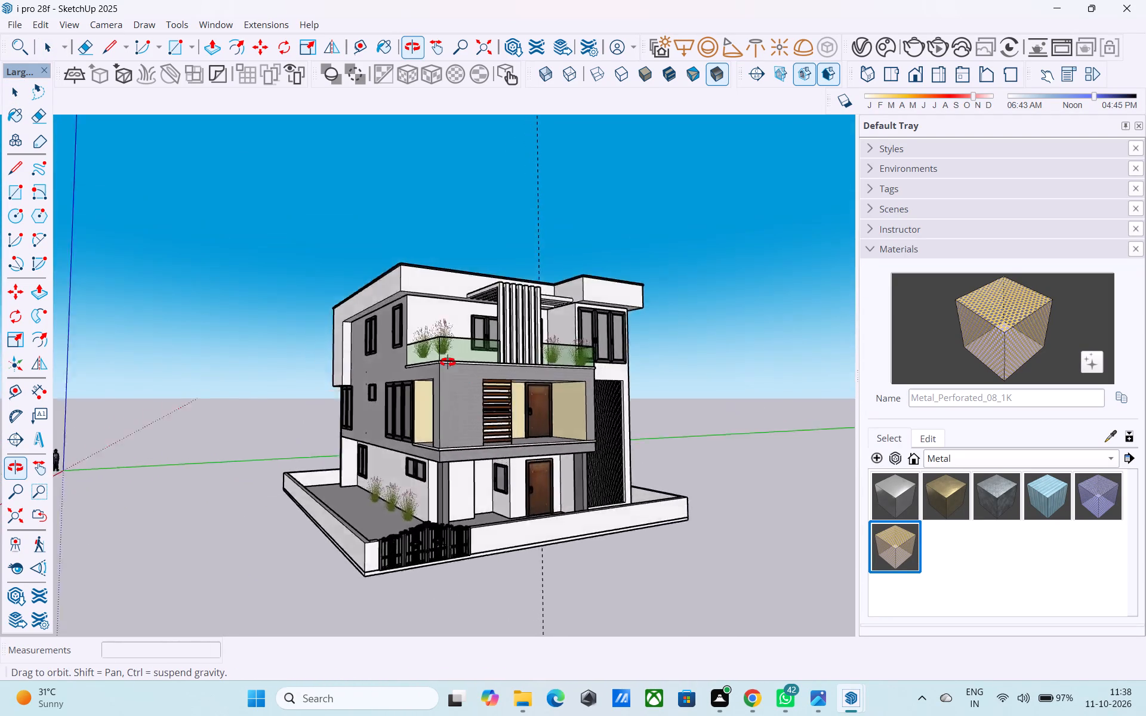
pyautogui.moveTo(448, 362); pyautogui.dragTo(514, 516, button='middle')
pyautogui.scroll(-2, 162, 363)
pyautogui.moveTo(453, 477); pyautogui.dragTo(685, 375, button='middle')
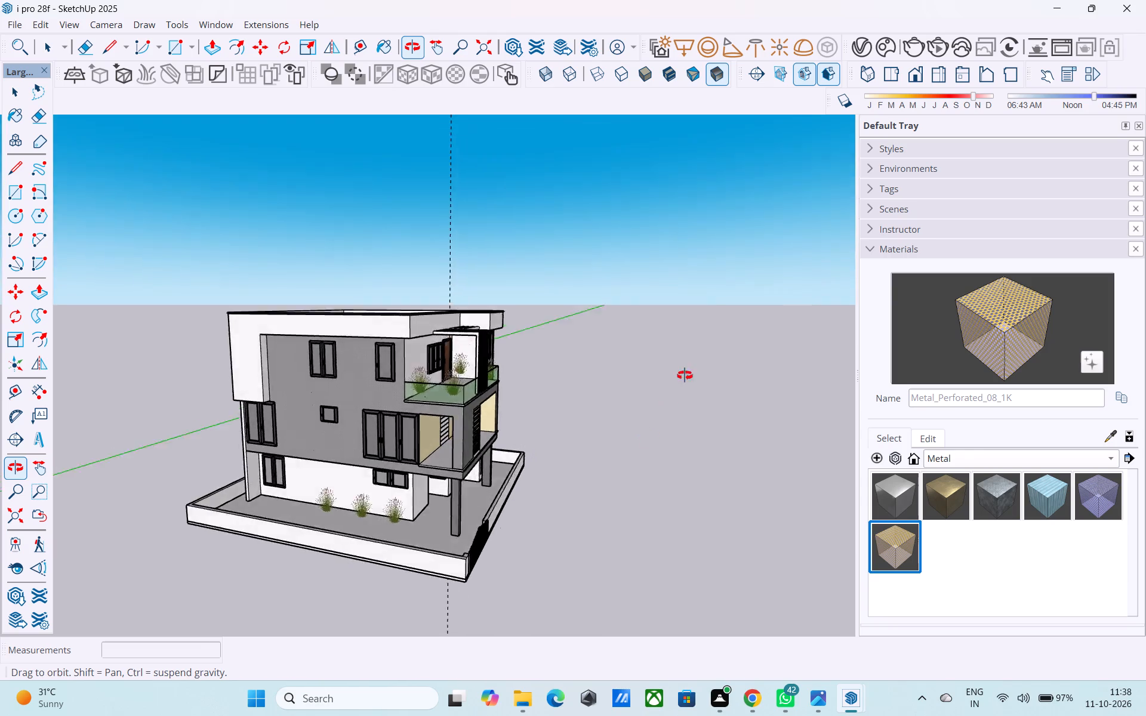
pyautogui.moveTo(685, 375); pyautogui.dragTo(594, 381, button='middle')
pyautogui.moveTo(572, 422); pyautogui.dragTo(556, 426, button='middle')
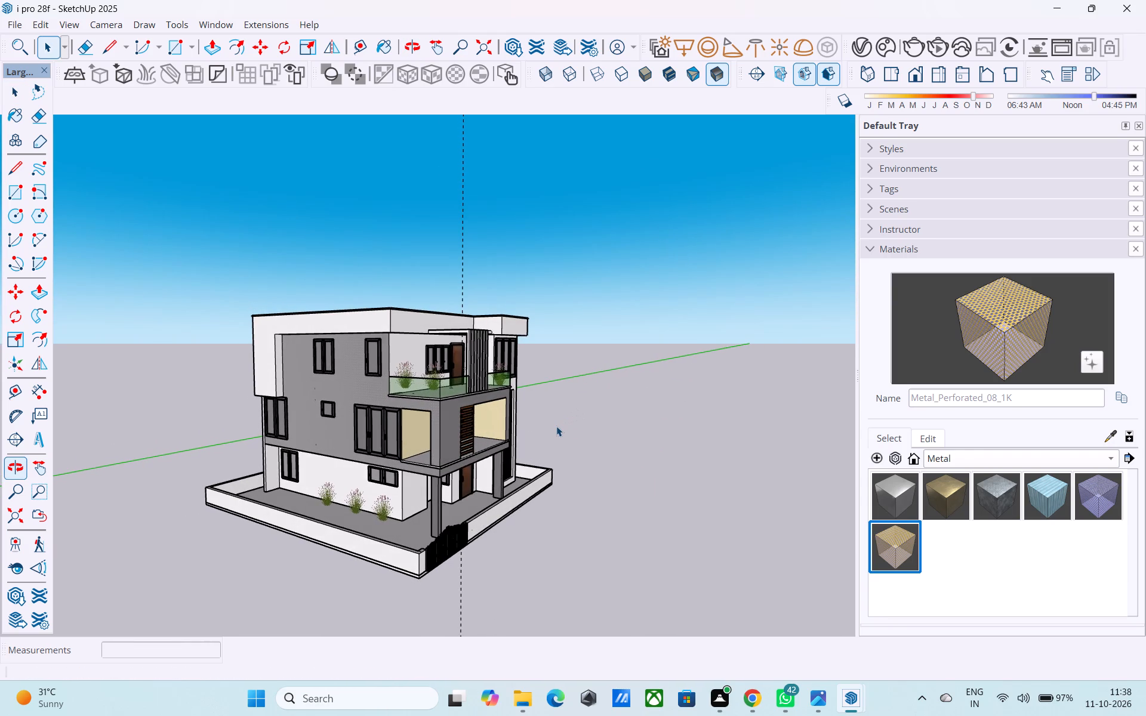
pyautogui.moveTo(556, 426); pyautogui.dragTo(517, 434, button='middle')
pyautogui.moveTo(458, 473); pyautogui.dragTo(416, 471, button='middle')
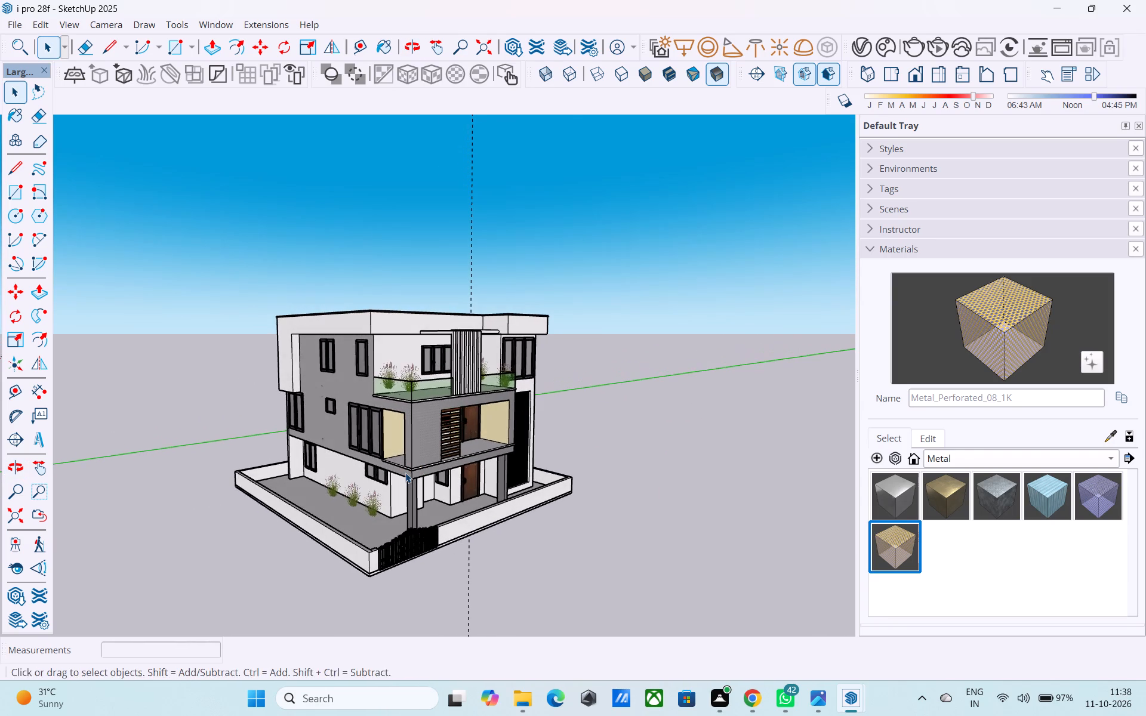
pyautogui.moveTo(507, 507); pyautogui.dragTo(467, 515, button='middle')
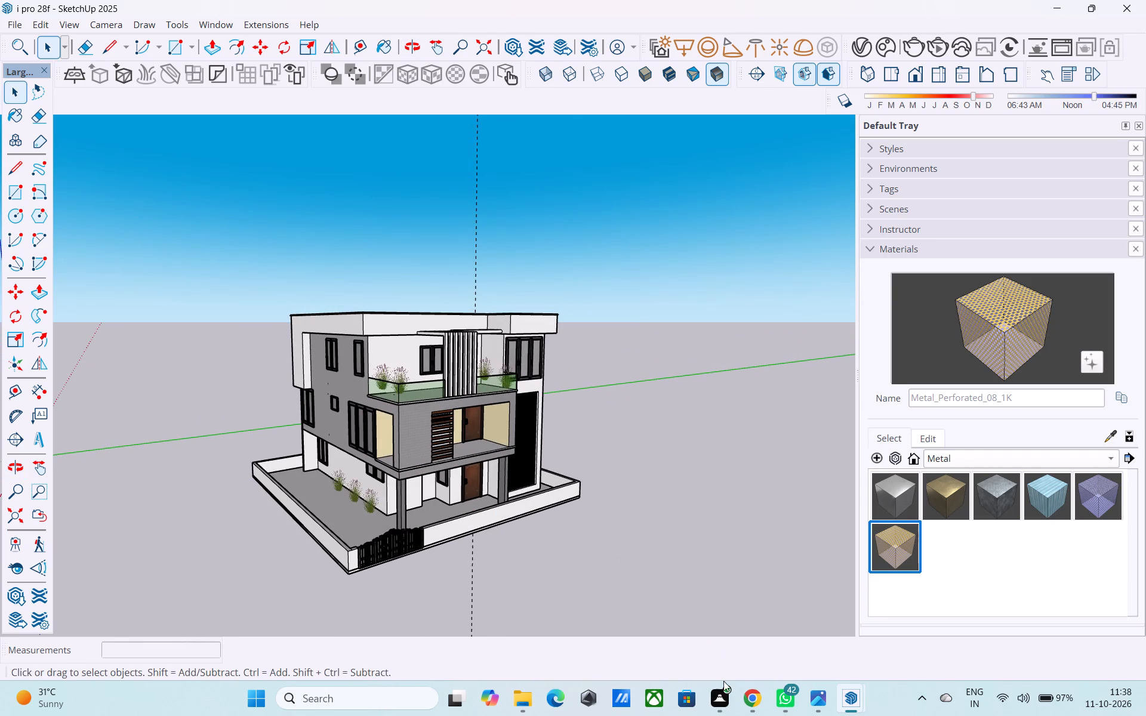